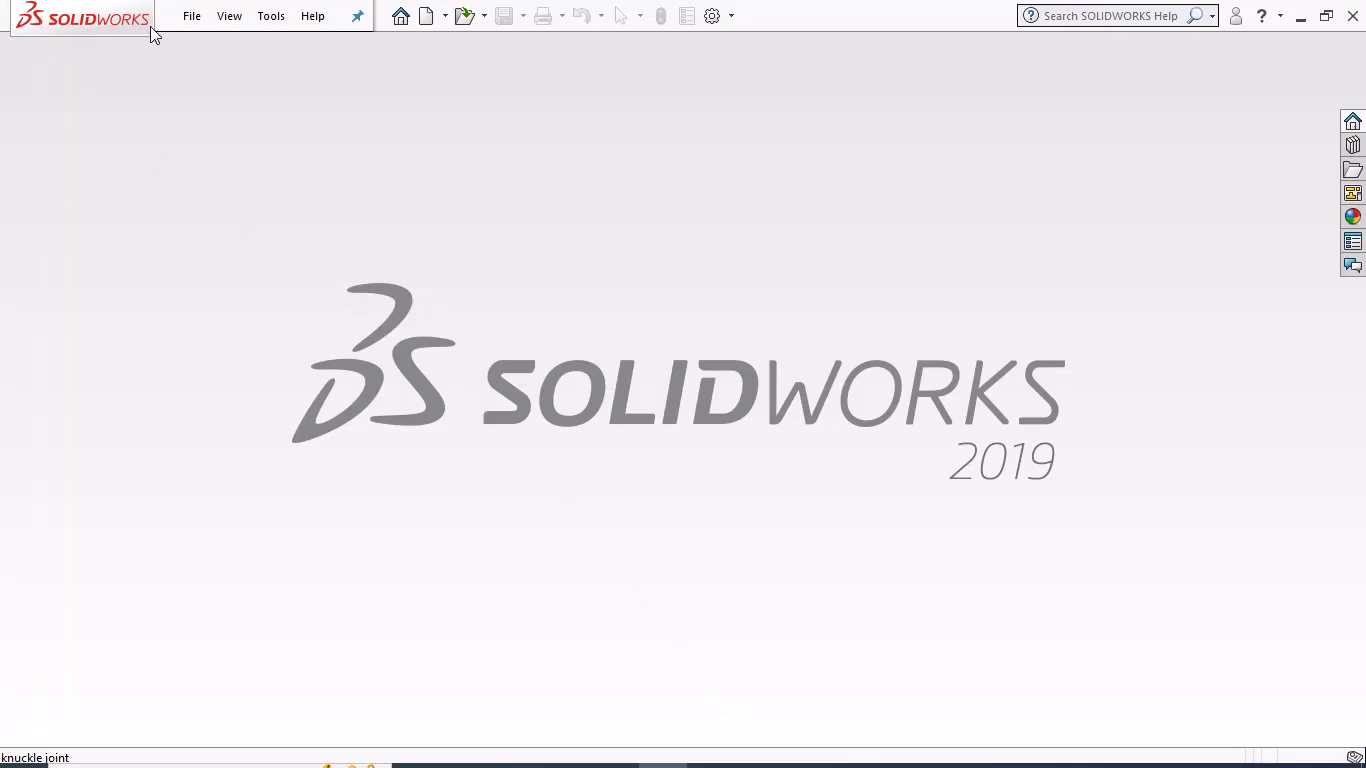
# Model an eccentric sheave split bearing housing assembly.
# Create a new Part document.
pyautogui.click(185, 11)
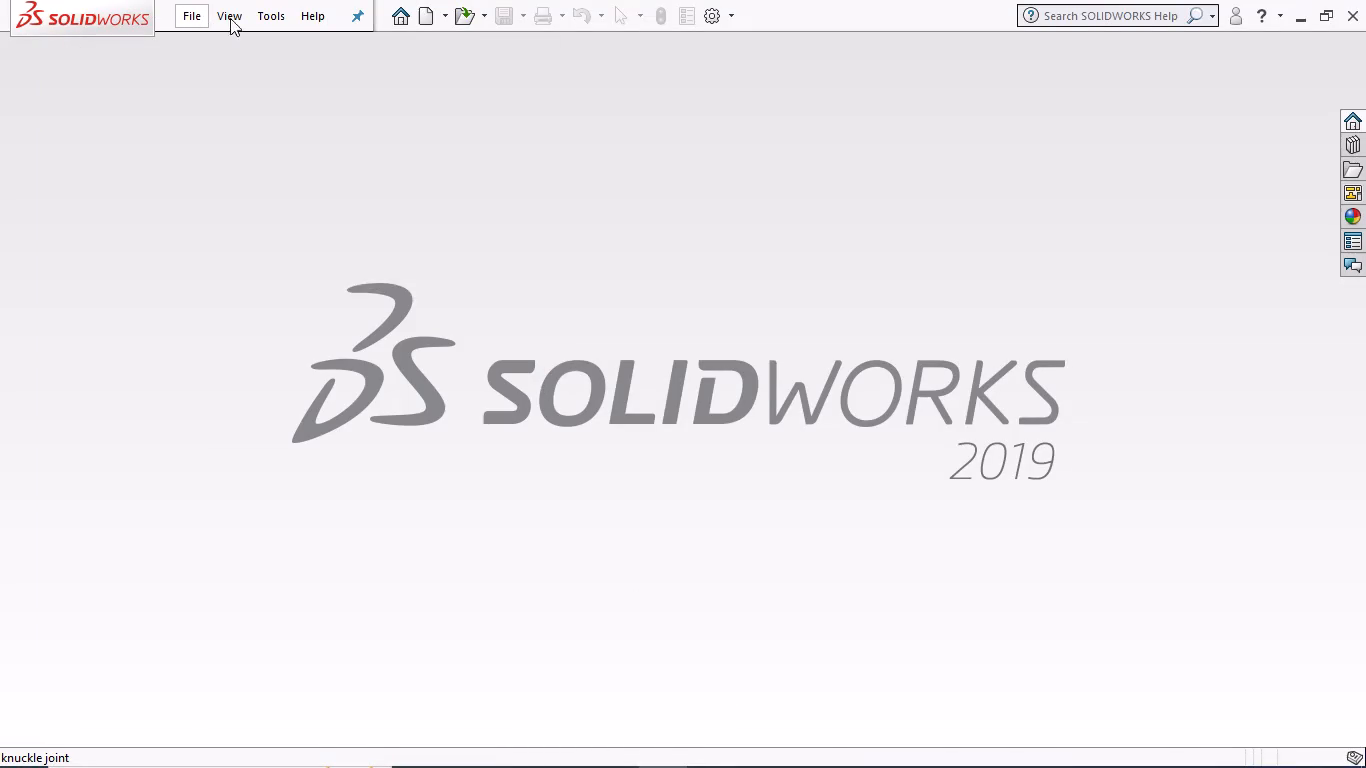
pyautogui.click(646, 131)
pyautogui.click(186, 20)
pyautogui.click(248, 52)
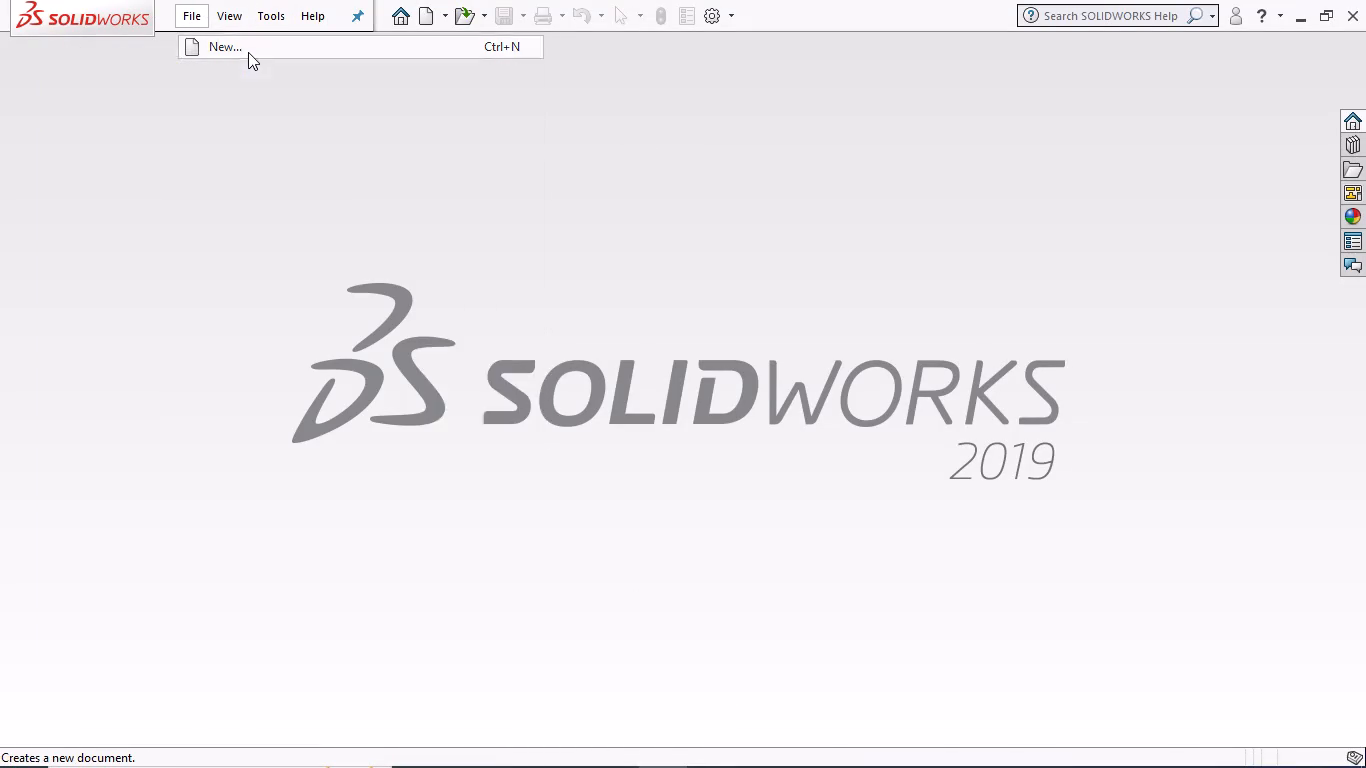
pyautogui.click(500, 317)
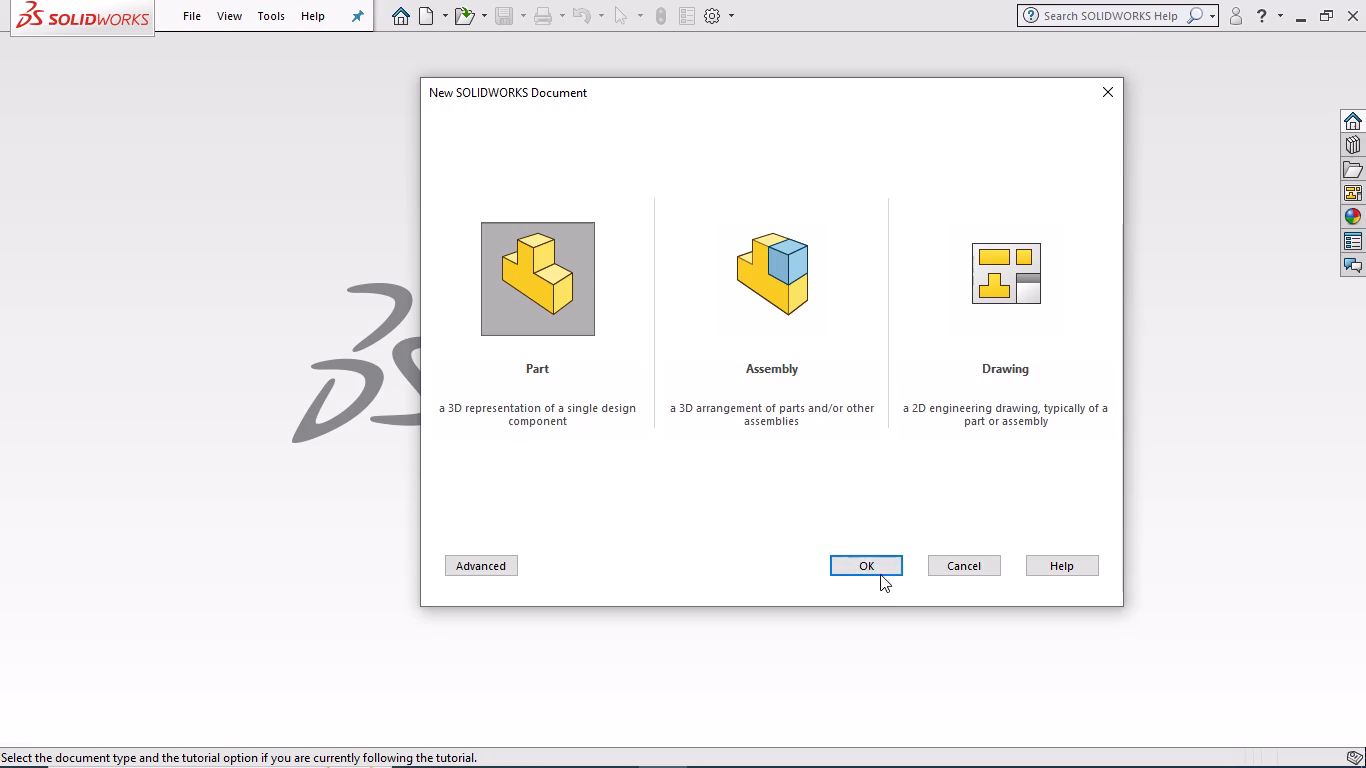
pyautogui.click(880, 564)
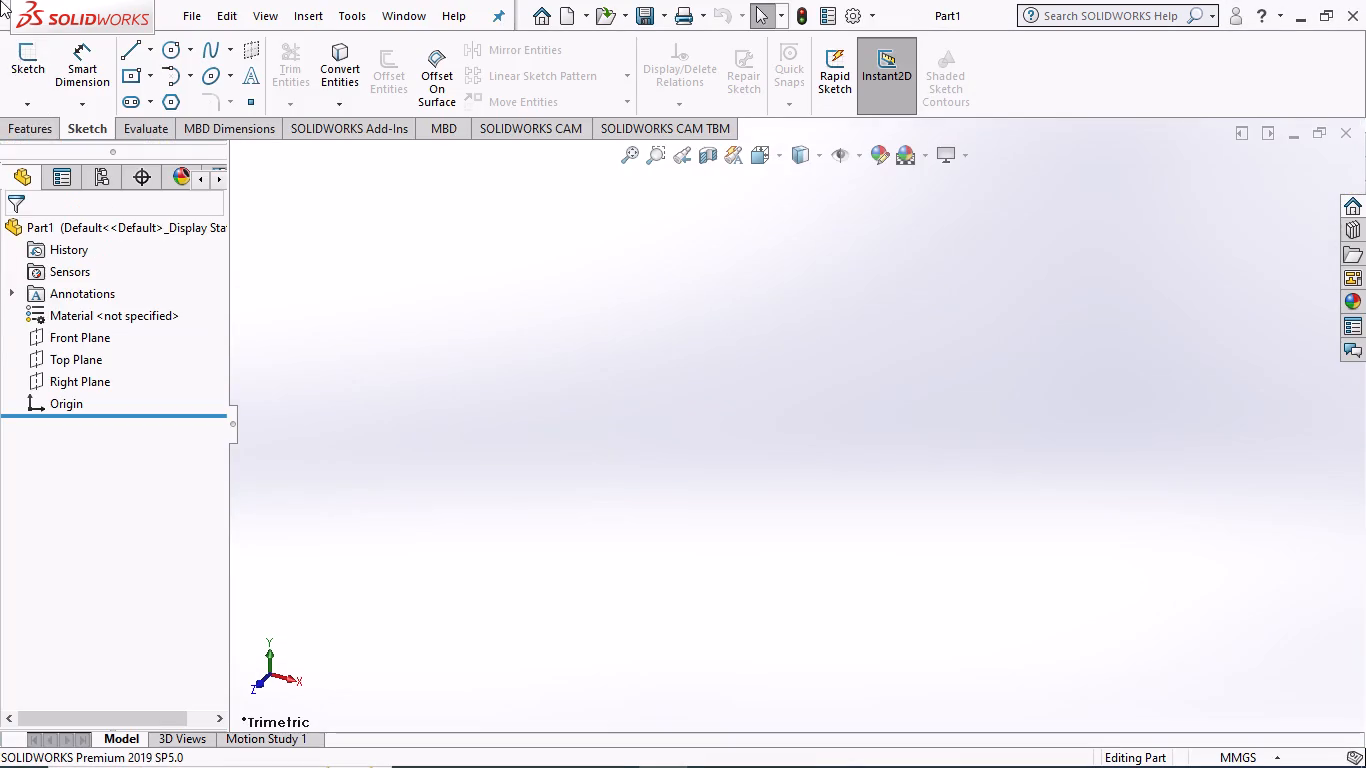
# Start a sketch on the Front Plane and draw a vertical centerline about 175 mm long through the origin.
pyautogui.click(109, 334)
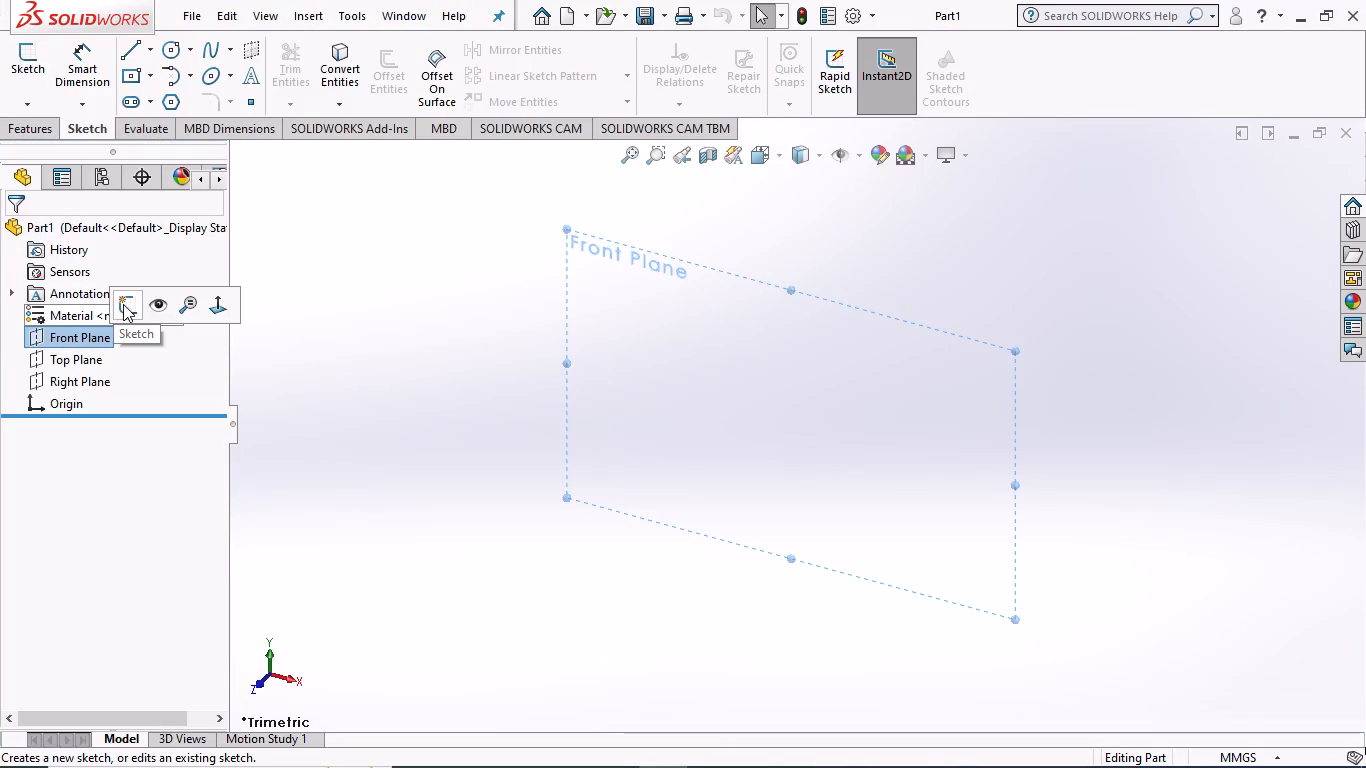
pyautogui.click(124, 304)
pyautogui.click(145, 54)
pyautogui.click(153, 96)
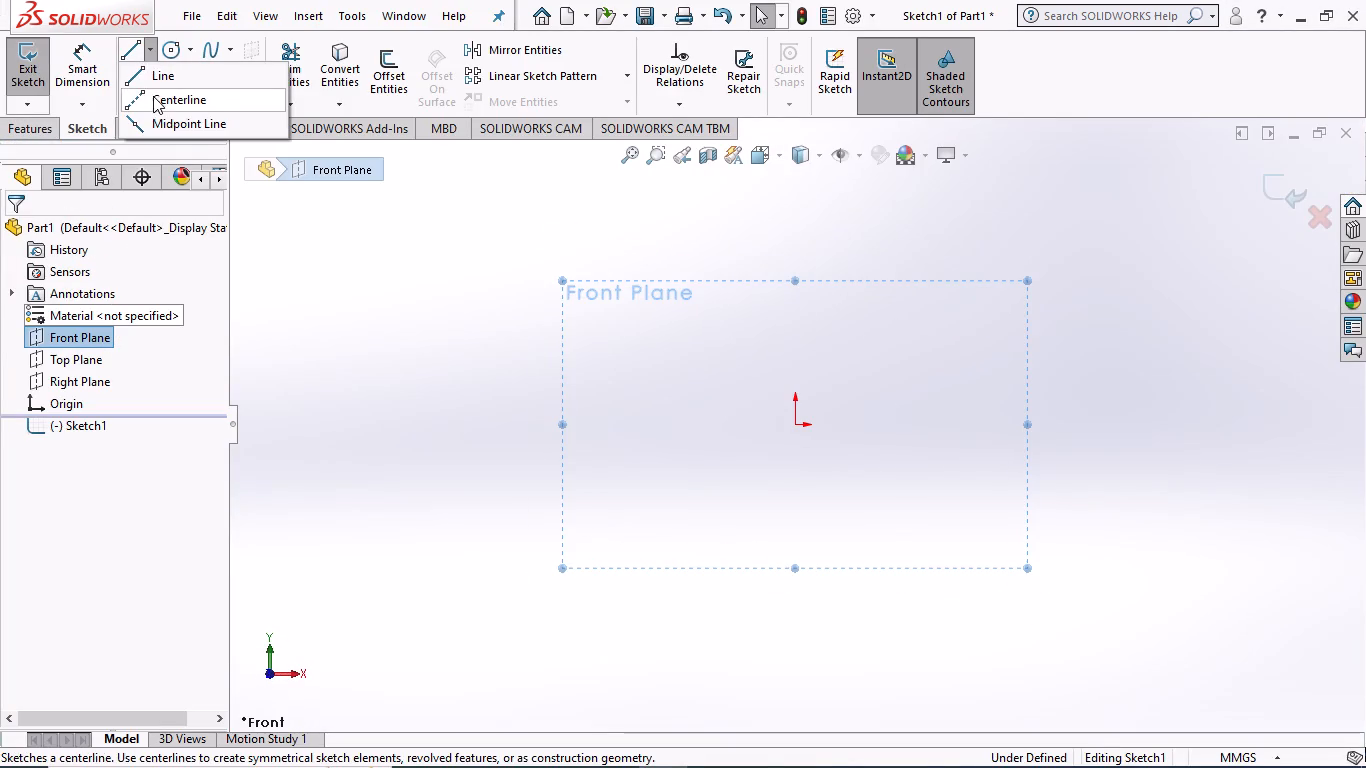
pyautogui.click(795, 208)
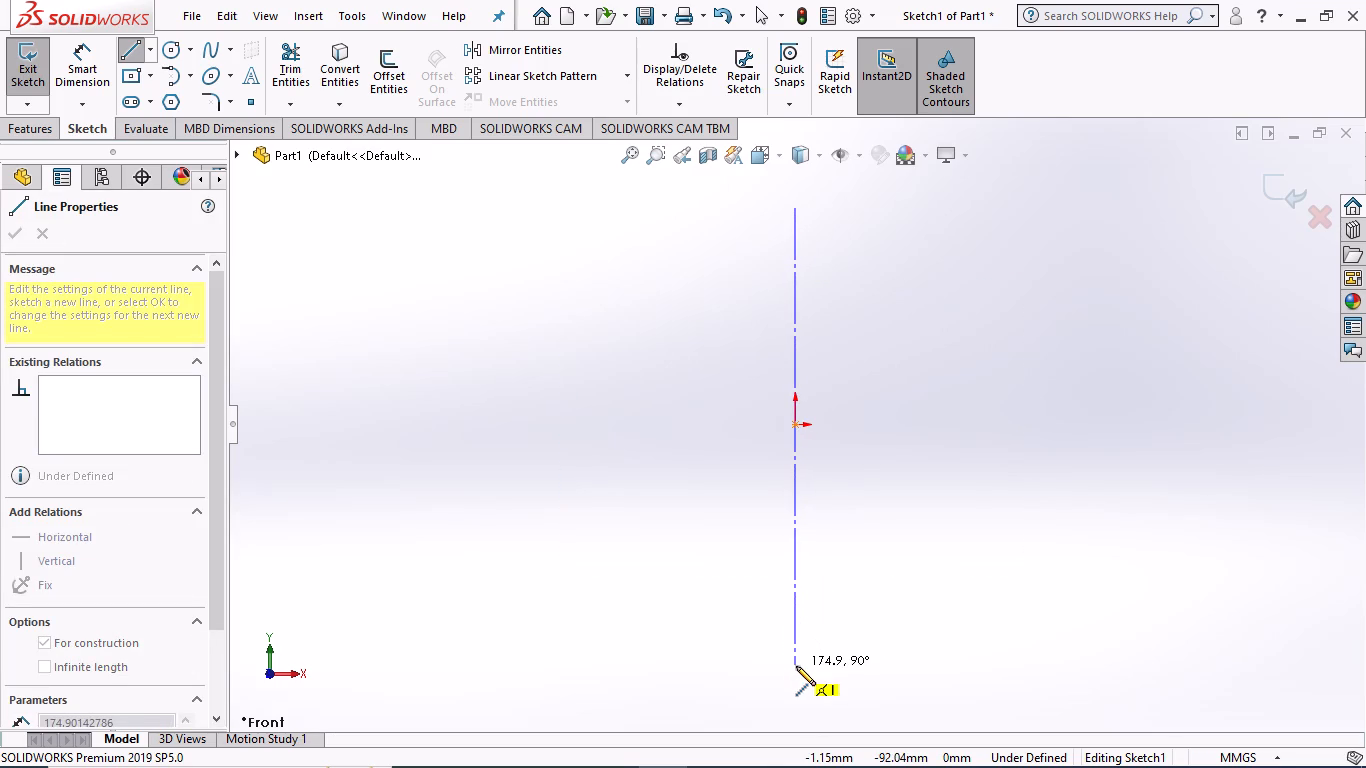
pyautogui.click(796, 666)
pyautogui.press('Escape')
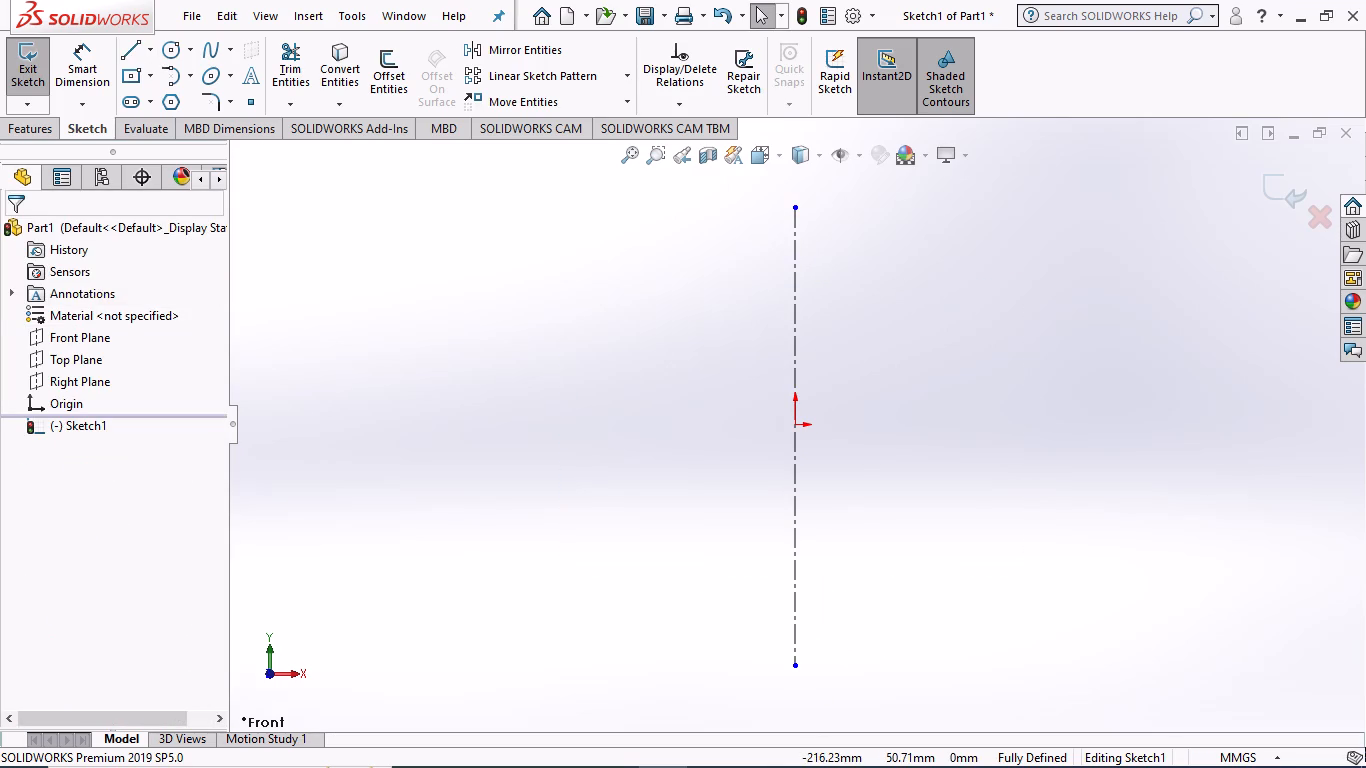
# Draw a horizontal centerline about 285 mm long through the origin, crossing the vertical one.
pyautogui.click(147, 42)
pyautogui.click(152, 99)
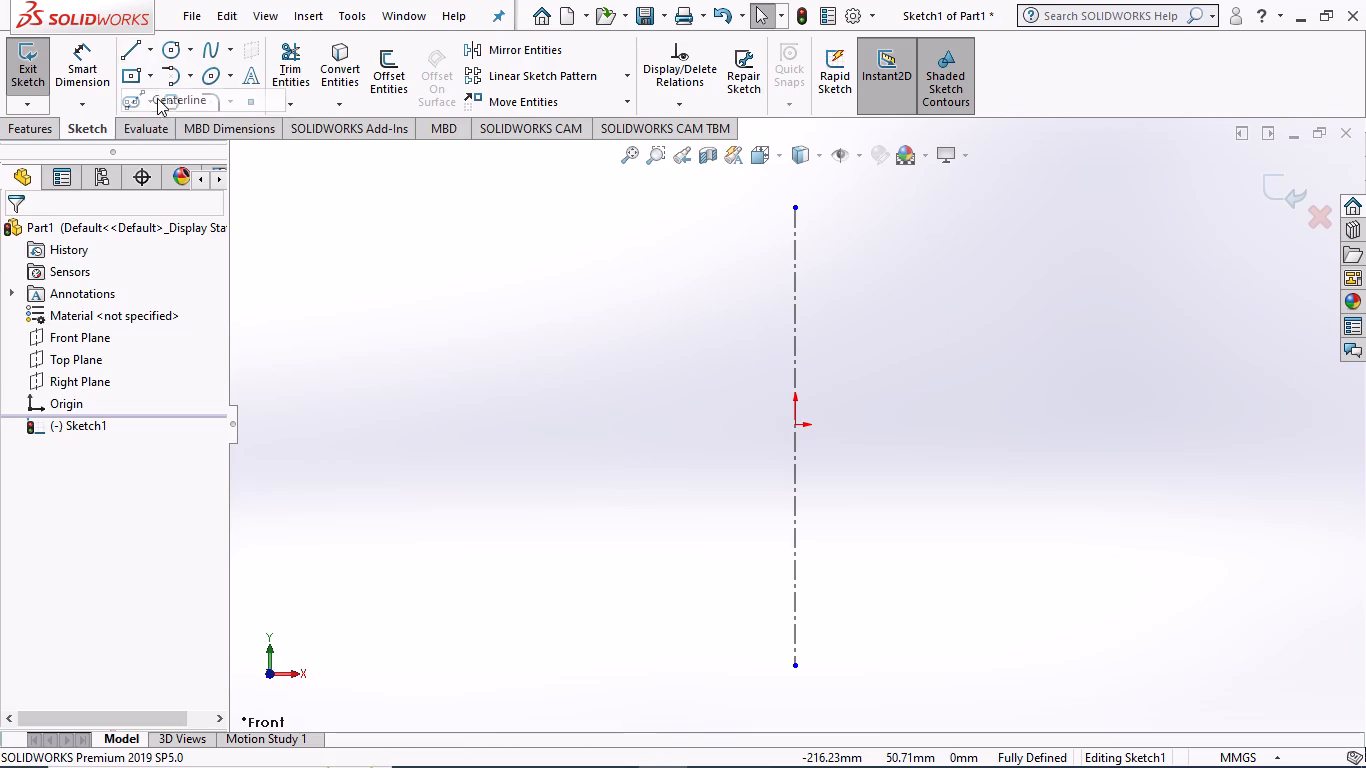
pyautogui.click(404, 426)
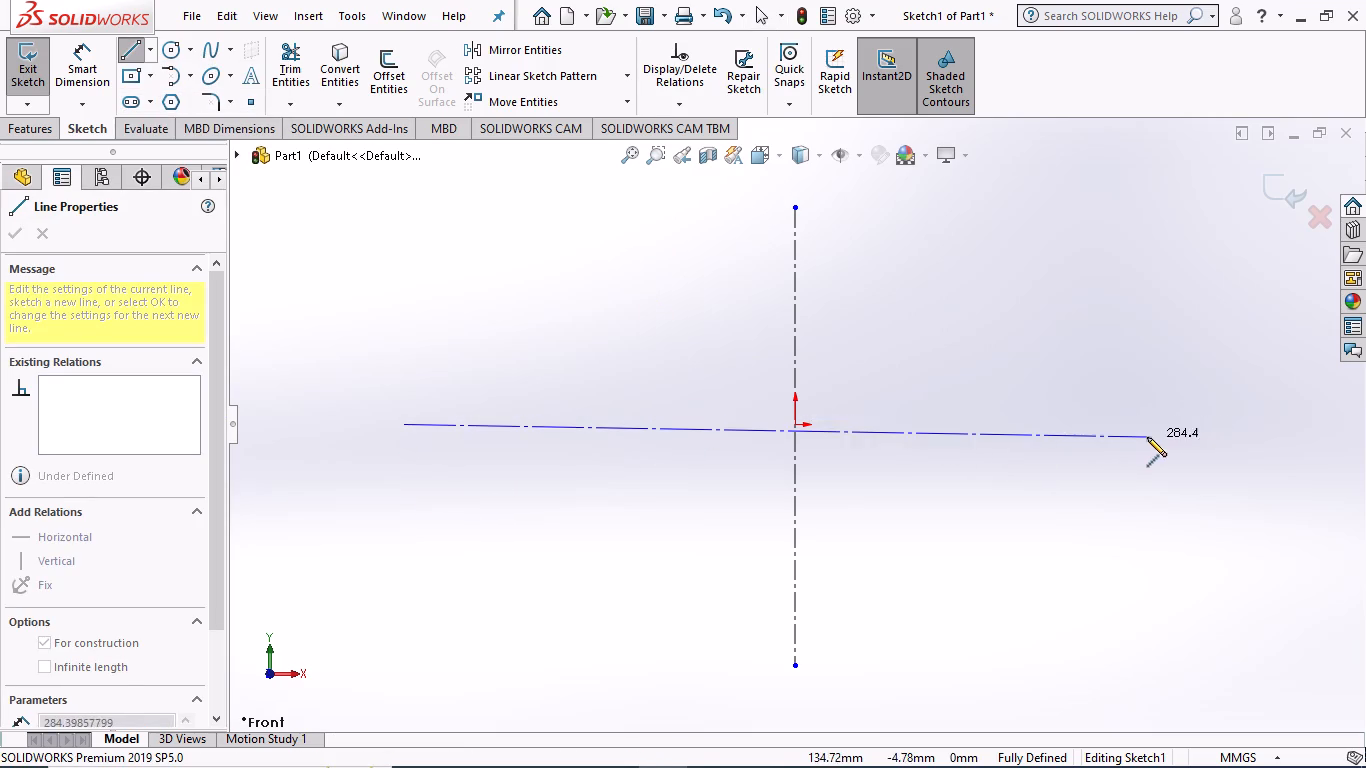
pyautogui.click(1153, 427)
pyautogui.press('Escape')
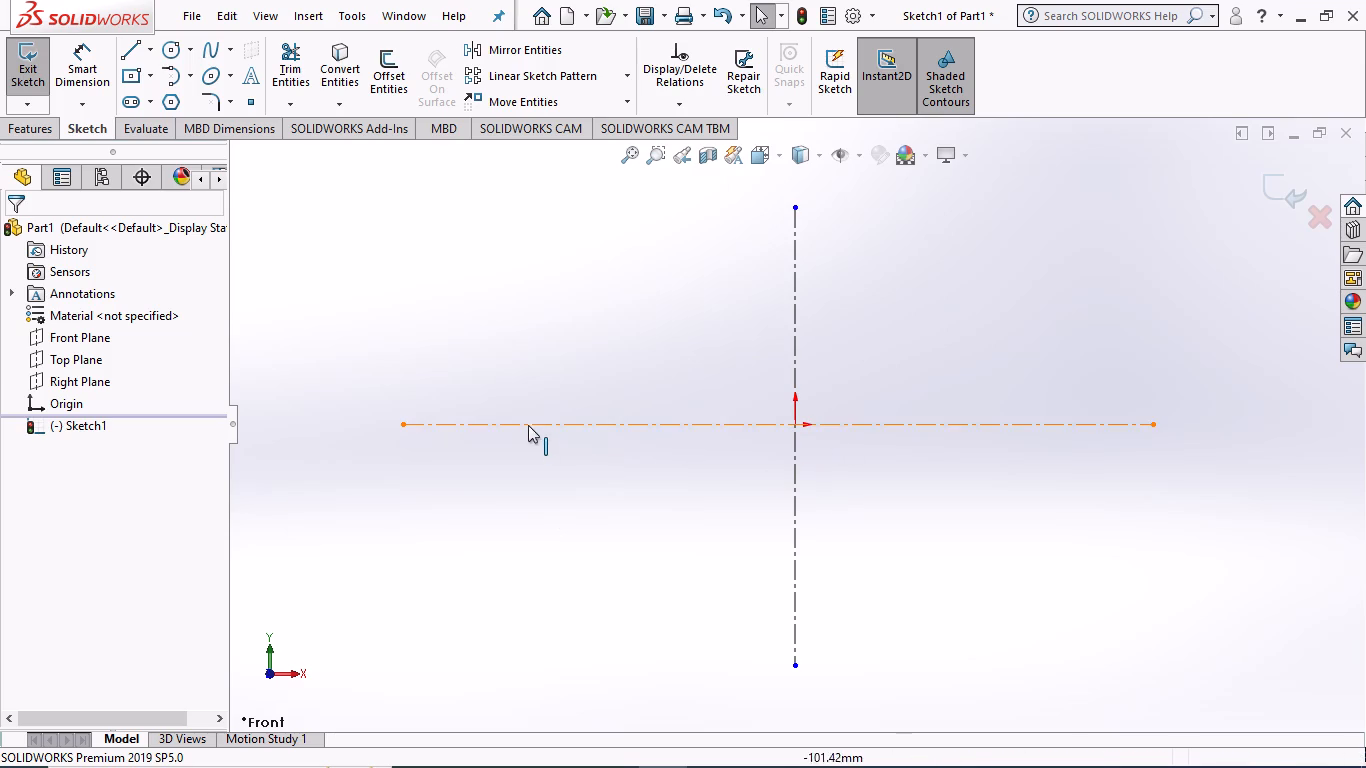
# Draw a circle centred on the origin and dimension its diameter as 85 mm, placing the dimension outside the circle.
pyautogui.scroll(-1, 844, 325)
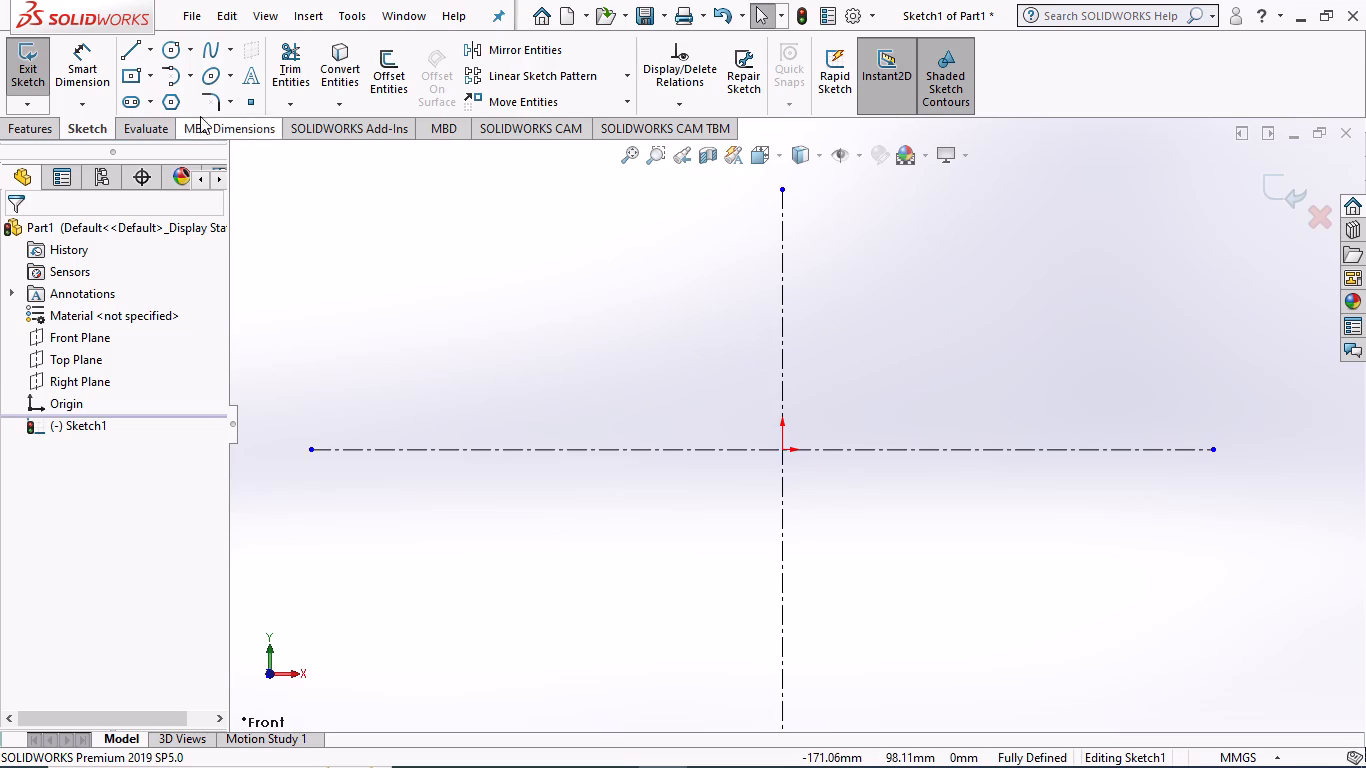
pyautogui.click(173, 49)
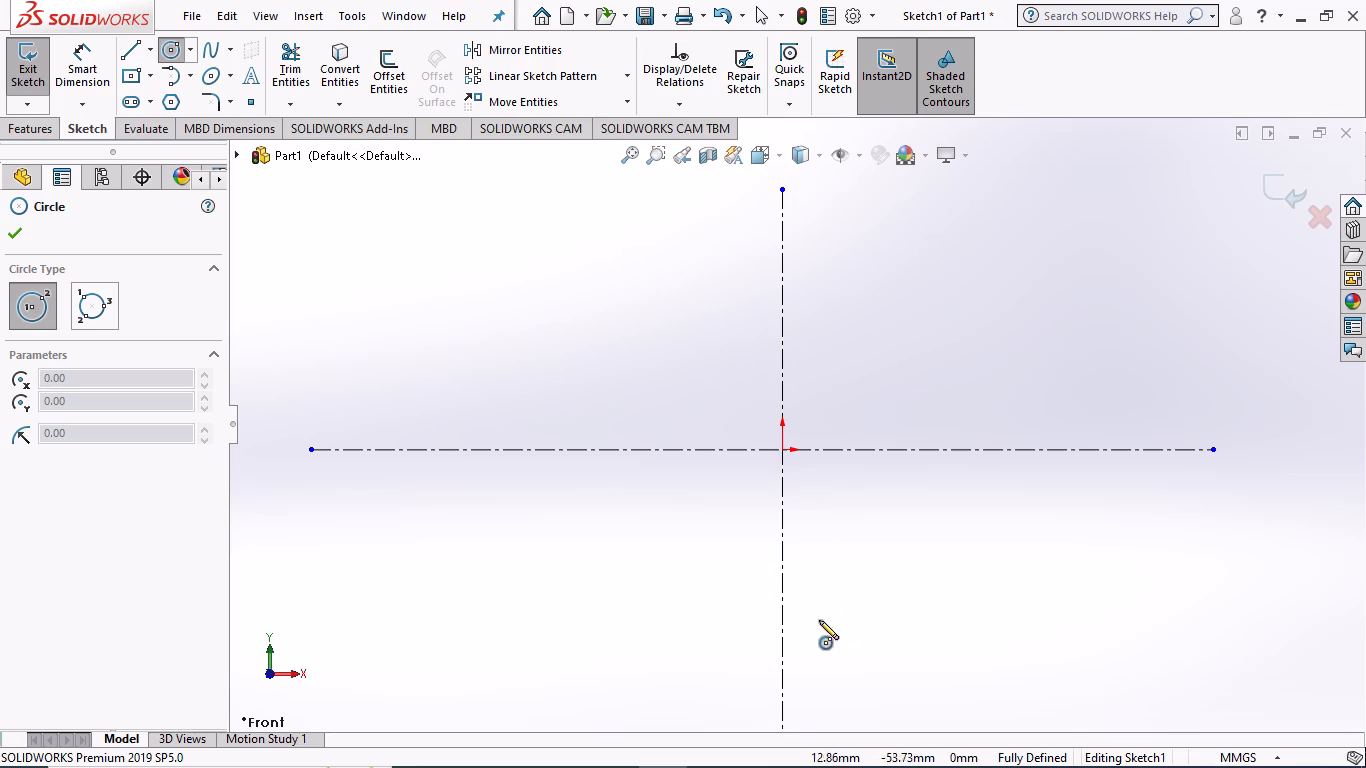
pyautogui.click(780, 451)
pyautogui.click(925, 529)
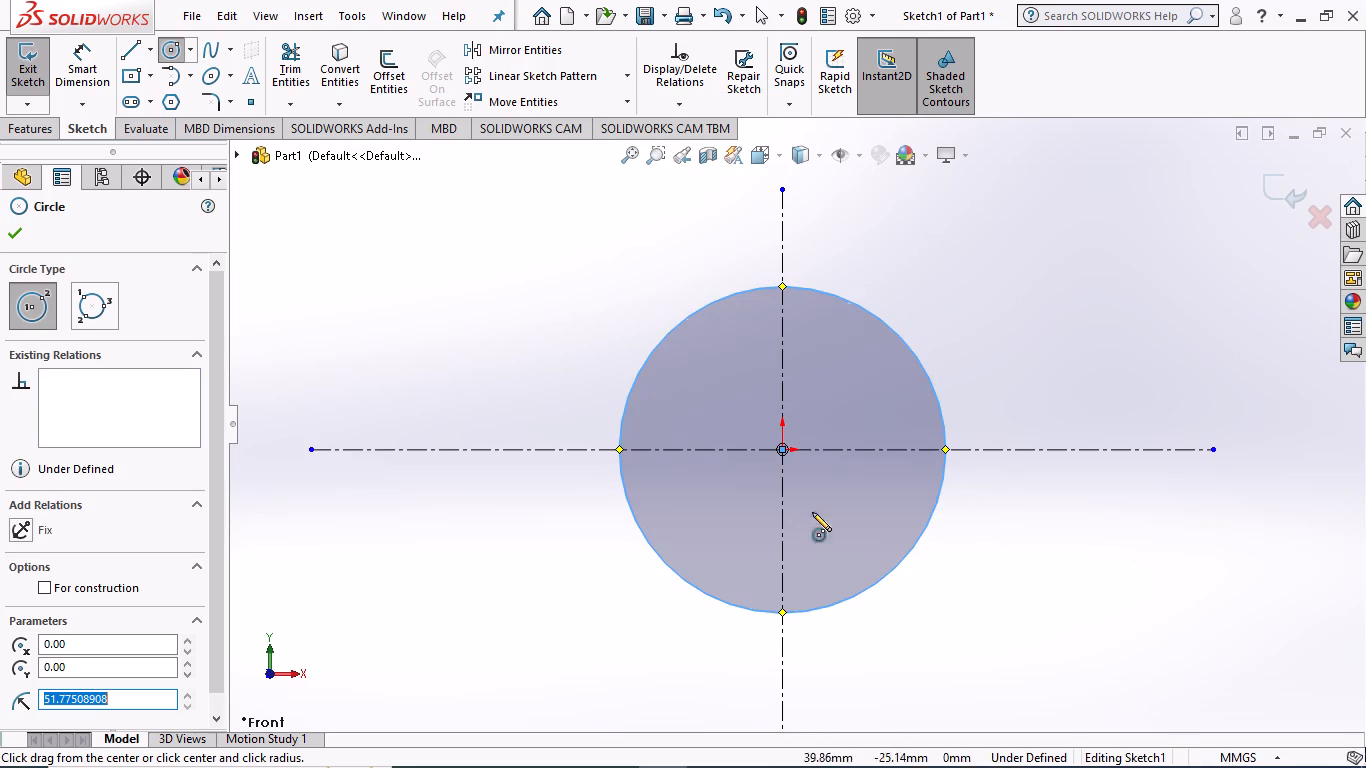
pyautogui.click(90, 71)
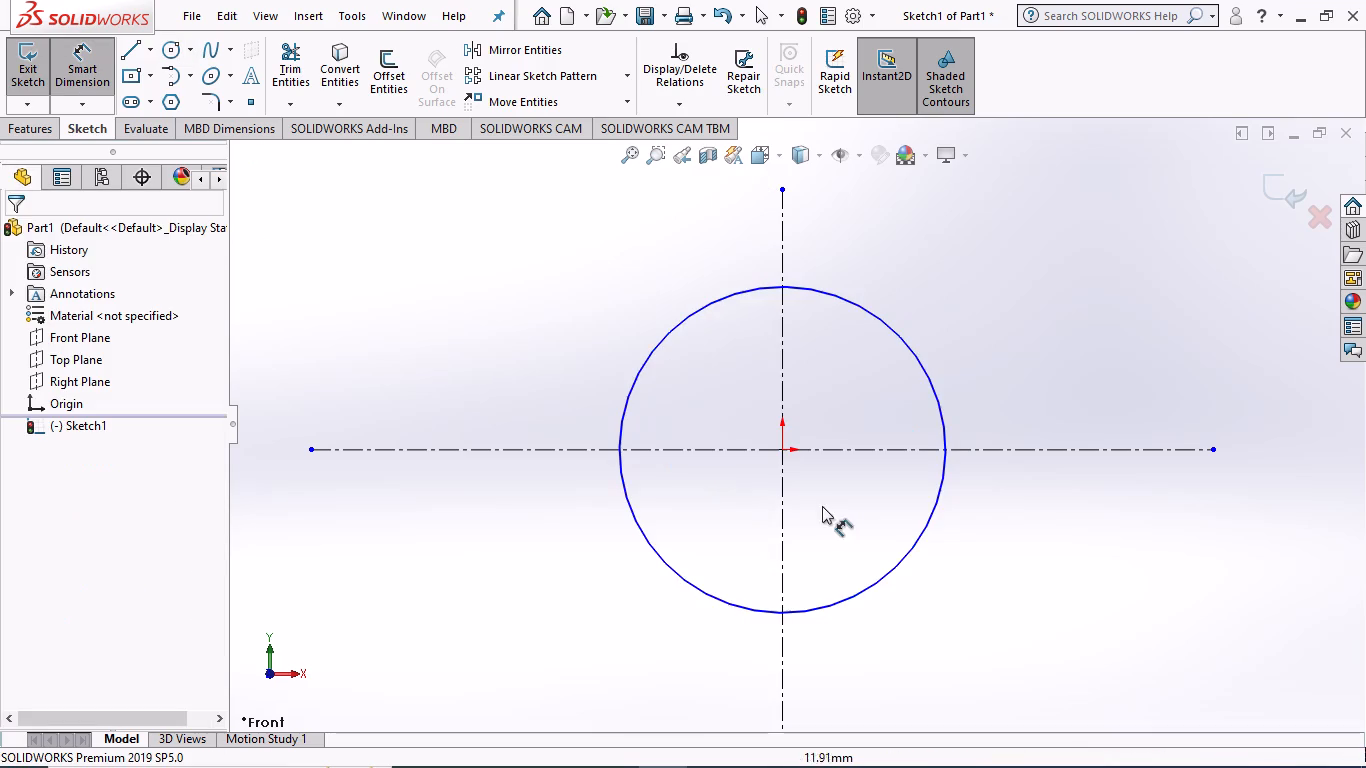
pyautogui.click(917, 538)
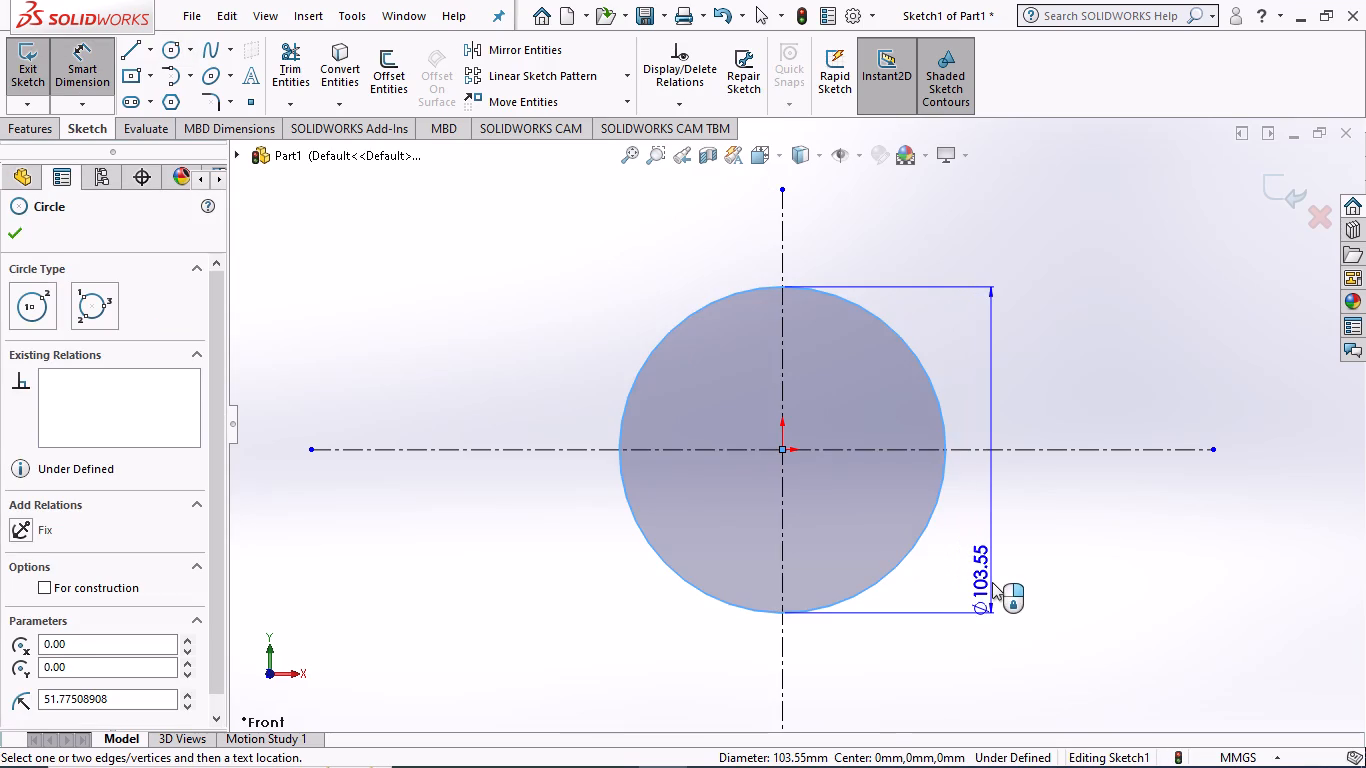
pyautogui.click(992, 582)
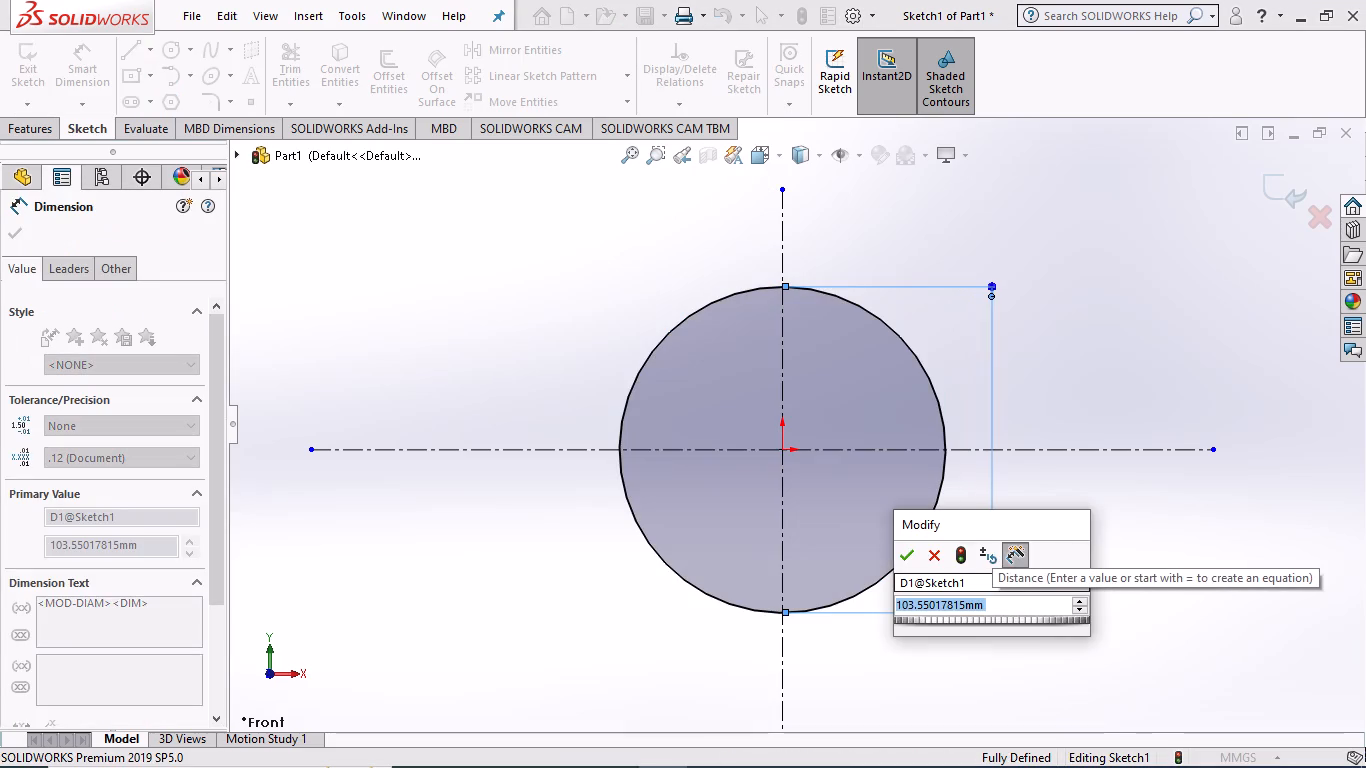
pyautogui.write('85')
pyautogui.press('Return')
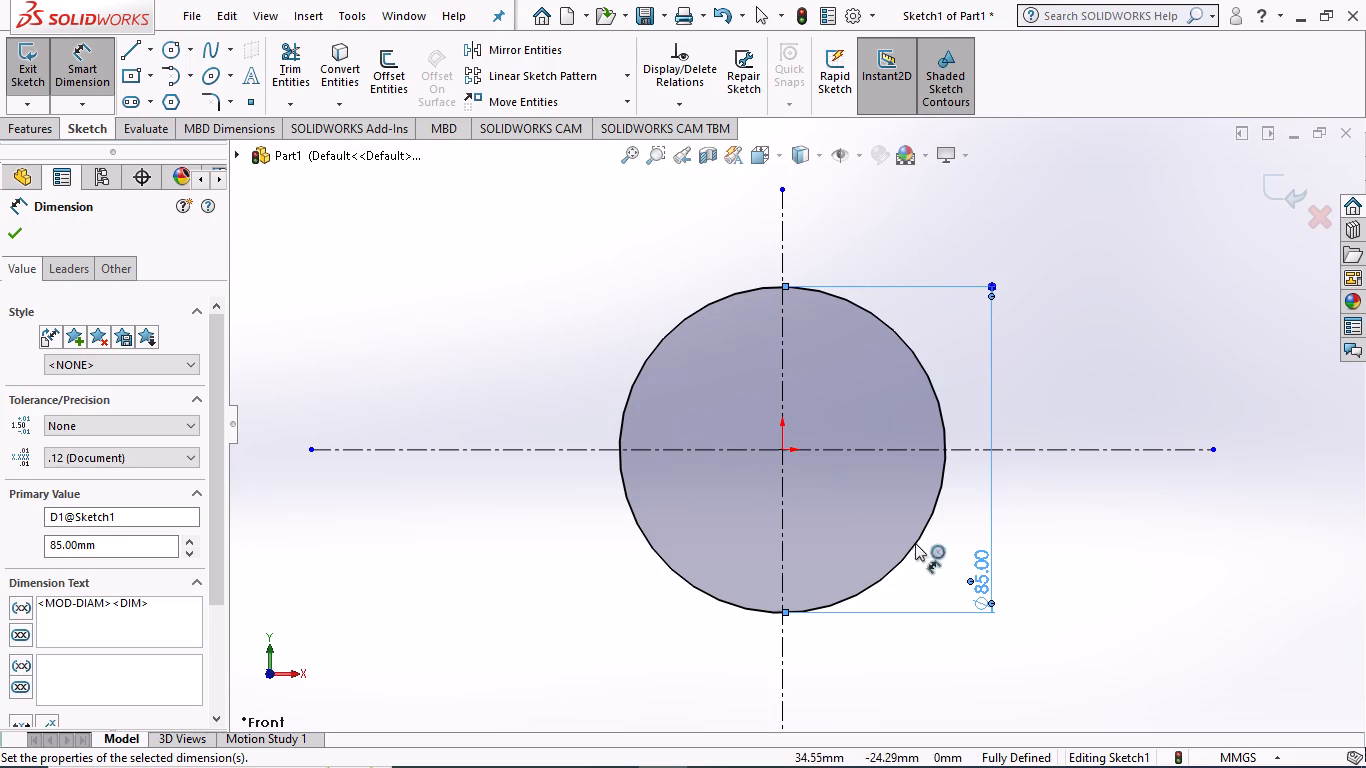
pyautogui.moveTo(975, 572); pyautogui.dragTo(520, 564)
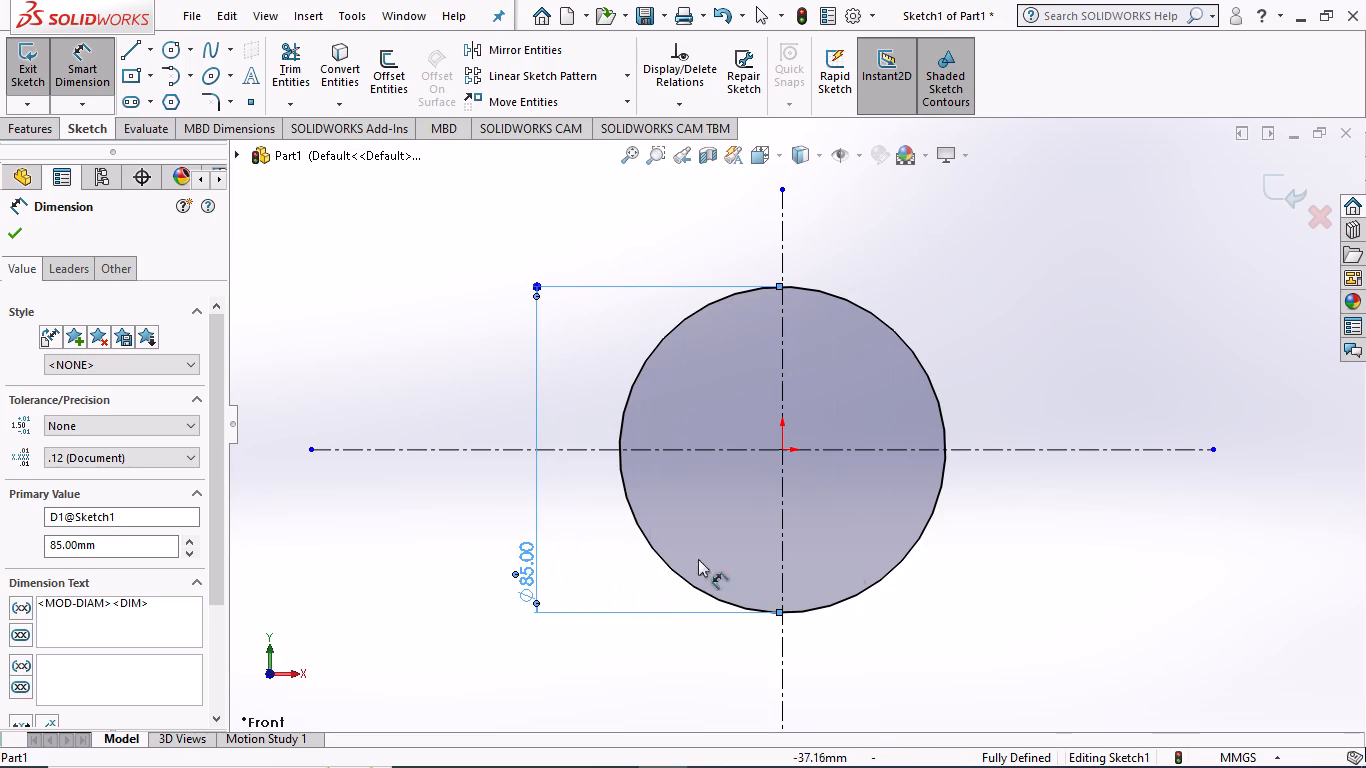
# Draw a larger concentric circle around the 85 mm circle and dimension the radial gap between them as 24 mm.
pyautogui.click(174, 46)
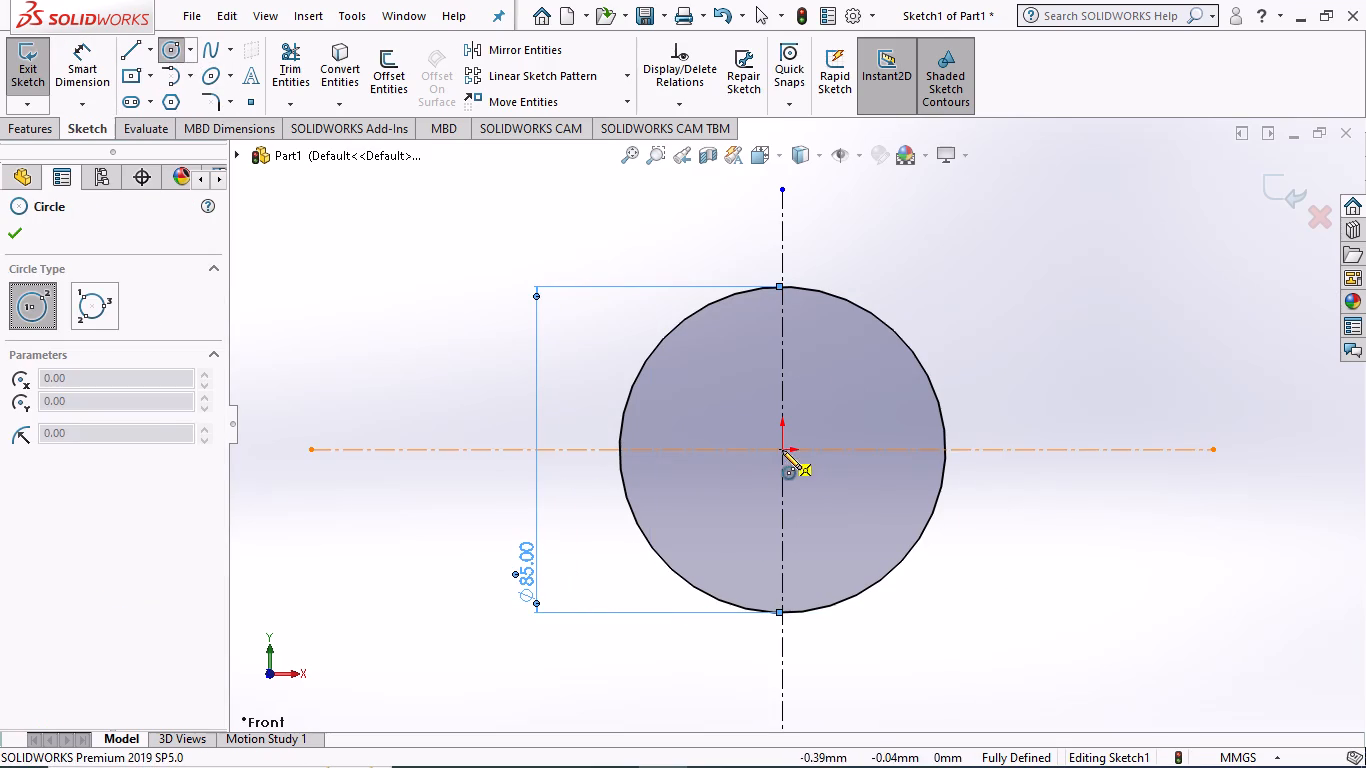
pyautogui.click(782, 450)
pyautogui.click(1011, 511)
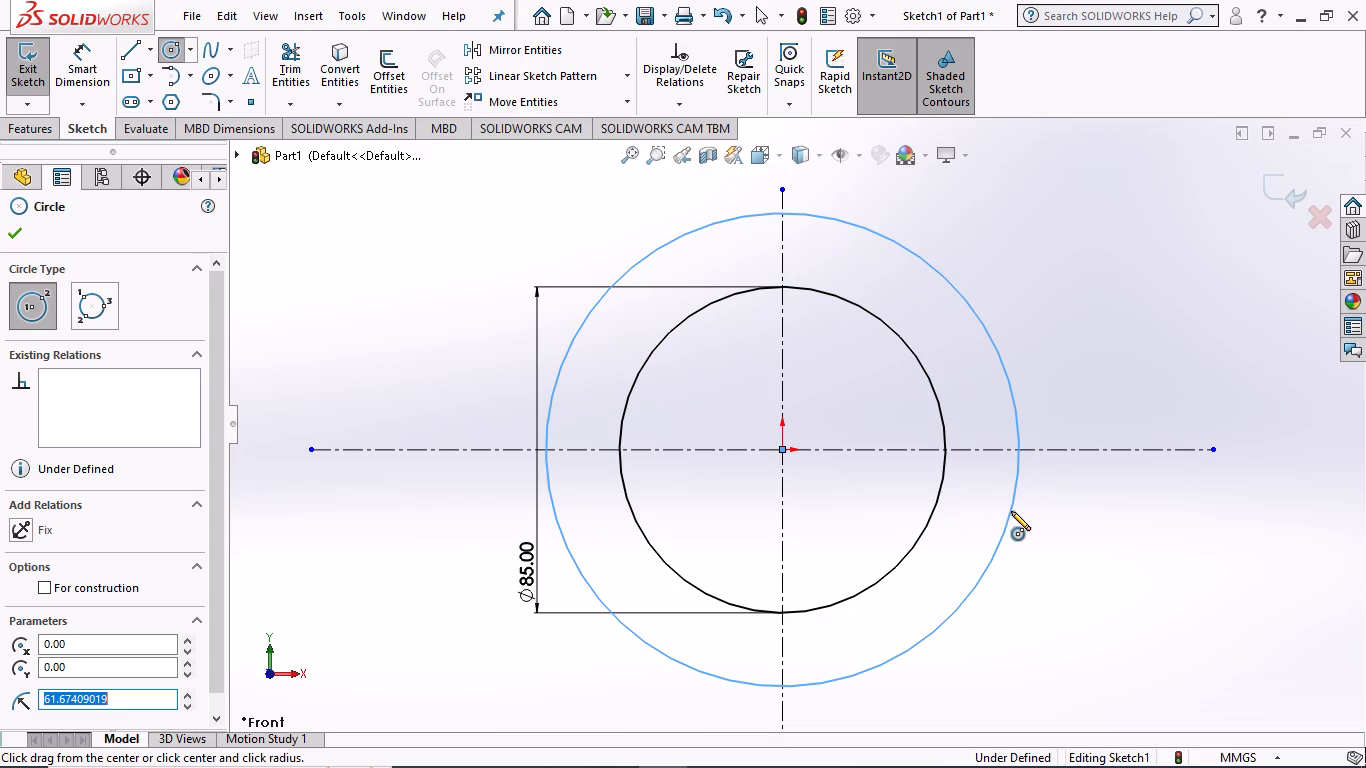
pyautogui.press('Escape')
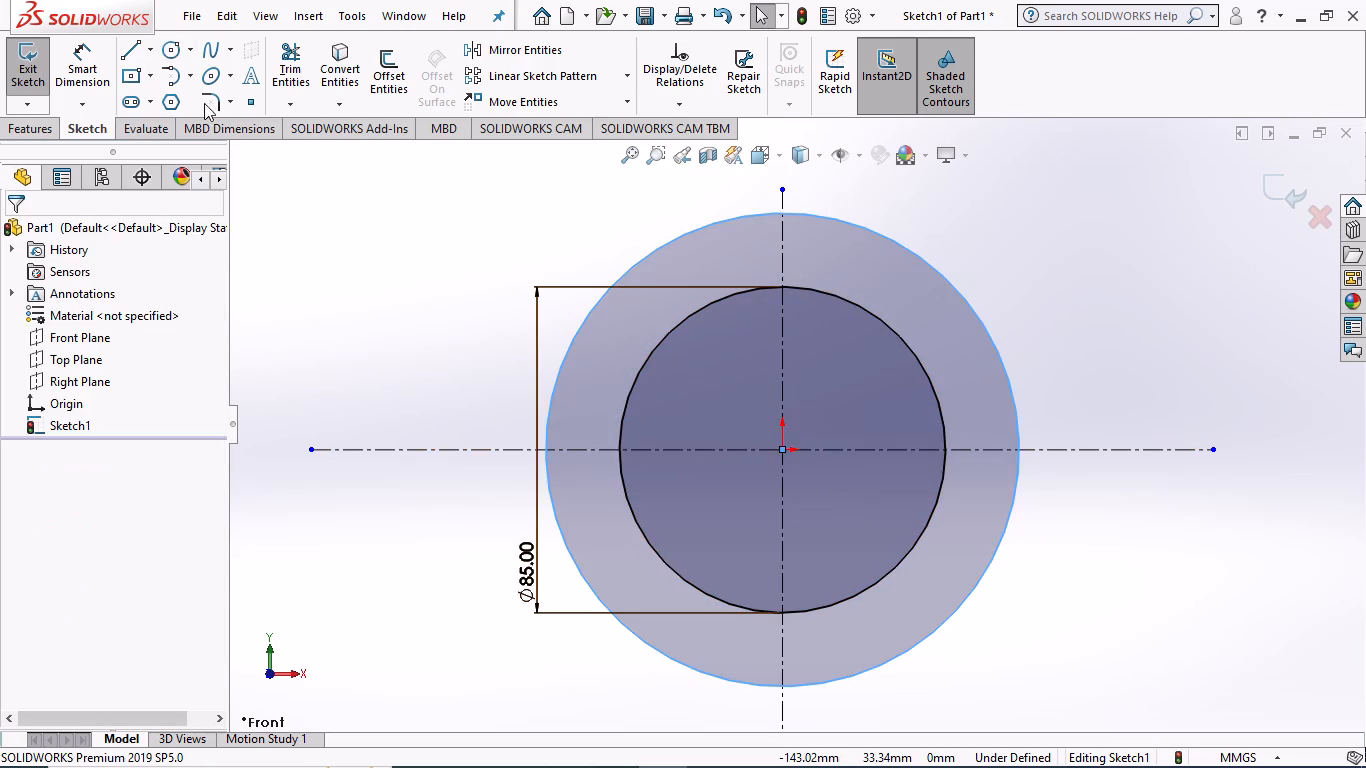
pyautogui.click(95, 73)
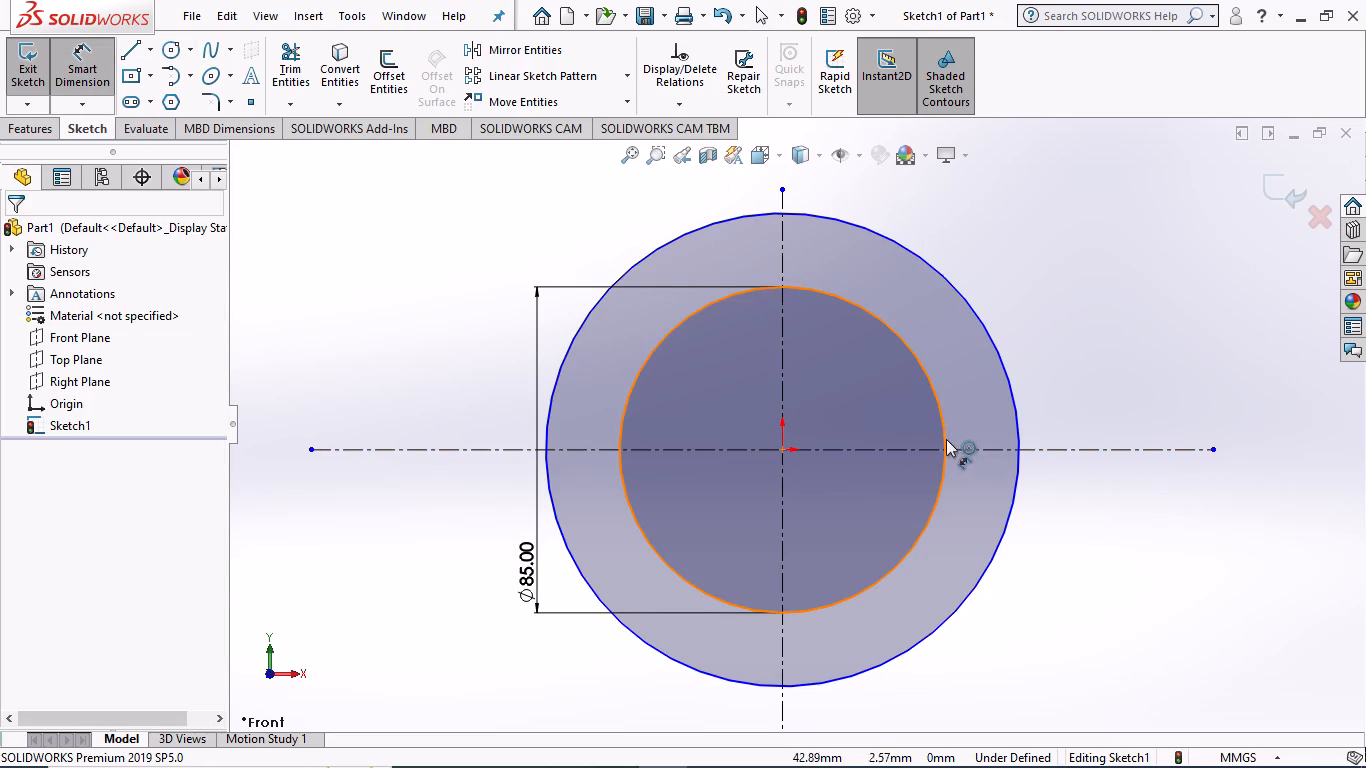
pyautogui.click(936, 405)
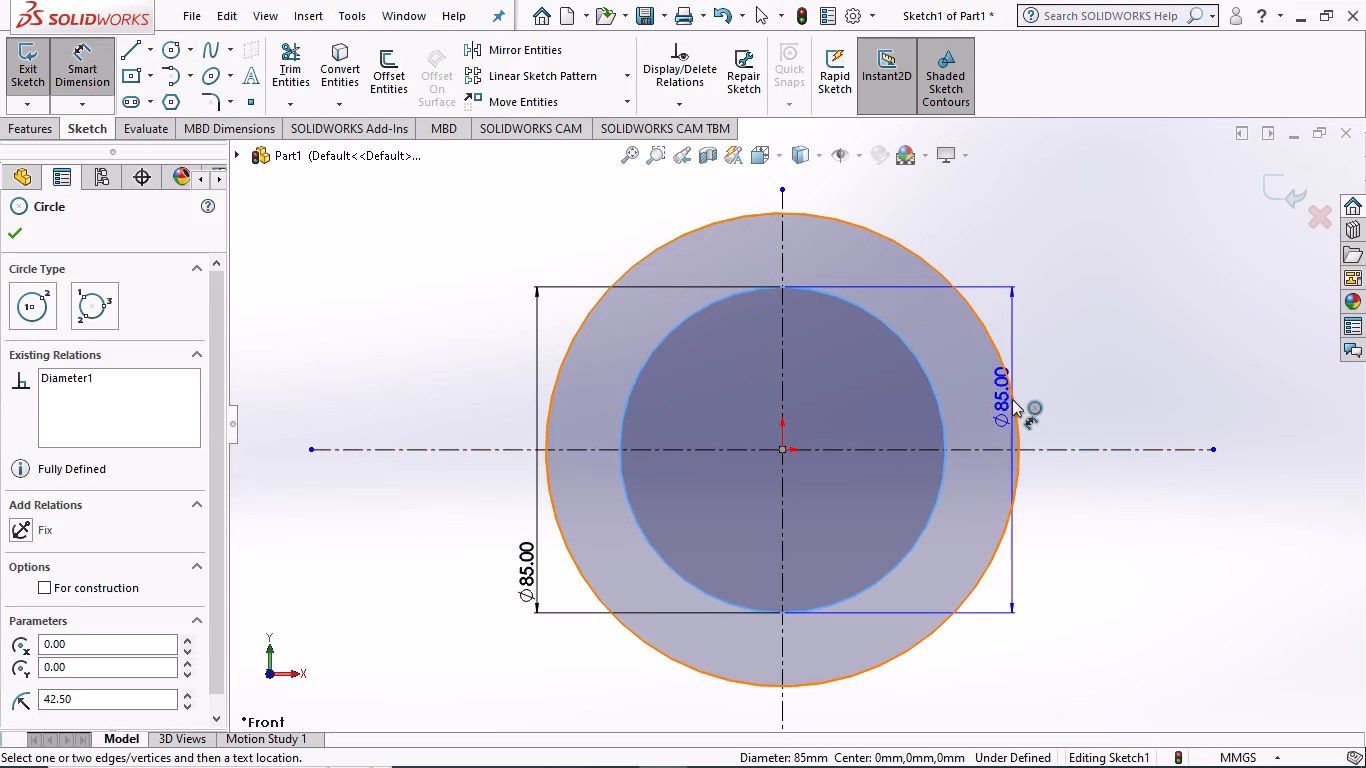
pyautogui.click(1013, 399)
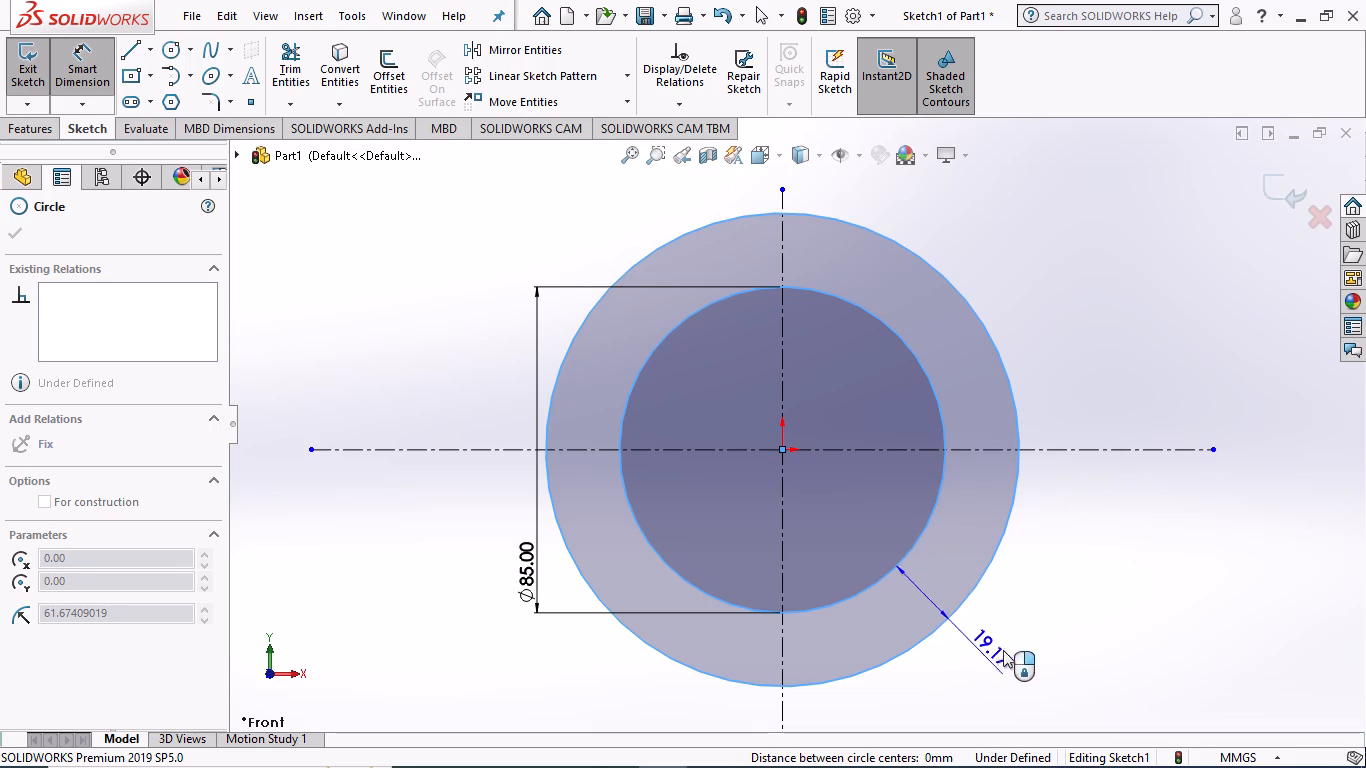
pyautogui.click(1033, 650)
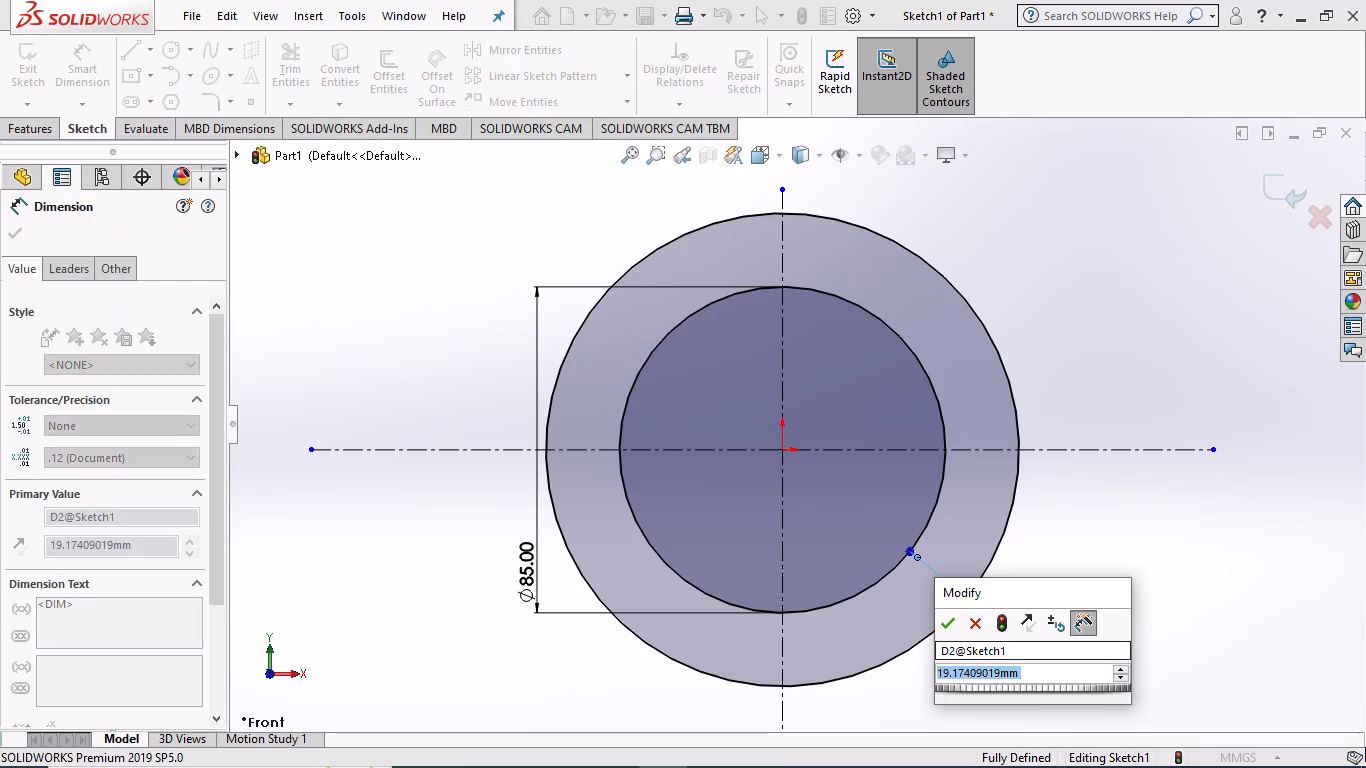
pyautogui.write('24')
pyautogui.press('Return')
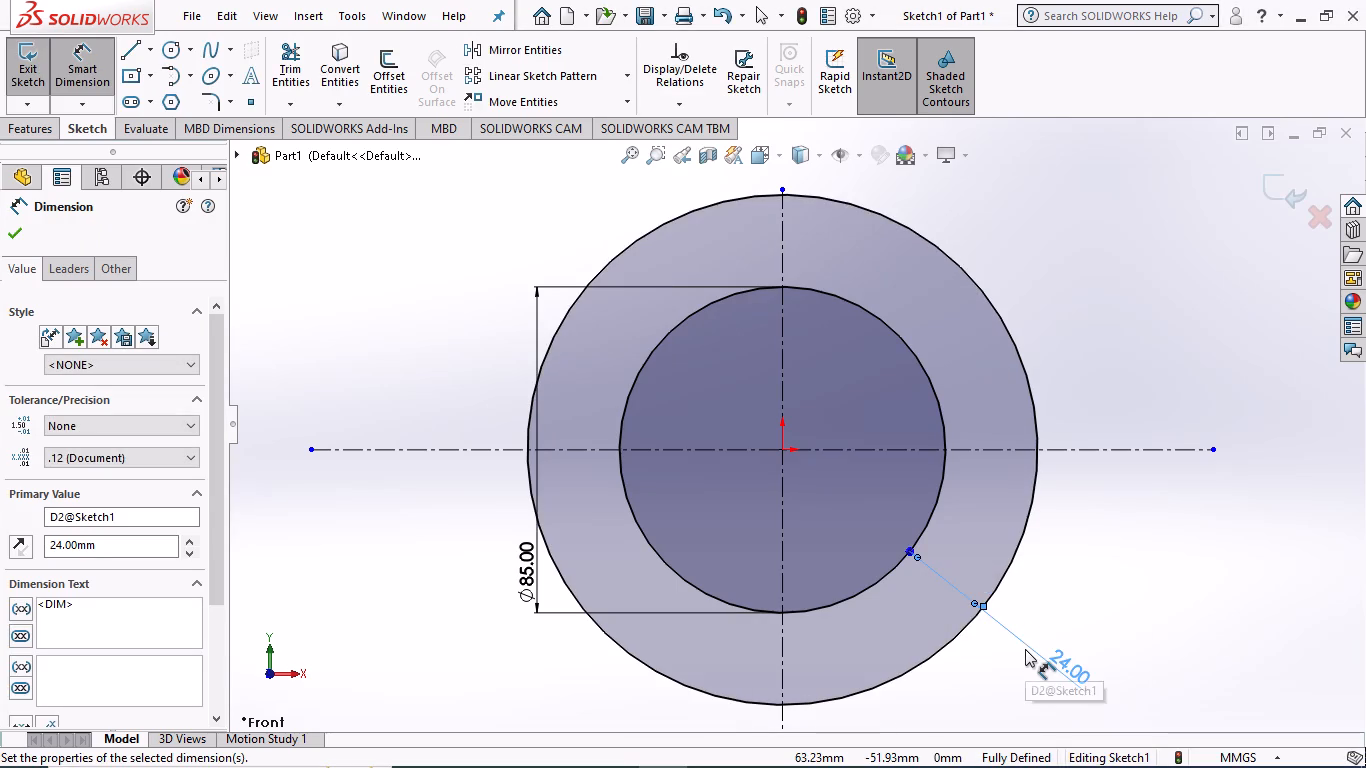
# Lengthen the vertical centerline past both circles, to about 177 mm above and 204 mm below the origin.
pyautogui.scroll(3, 1027, 649)
pyautogui.scroll(1, 807, 235)
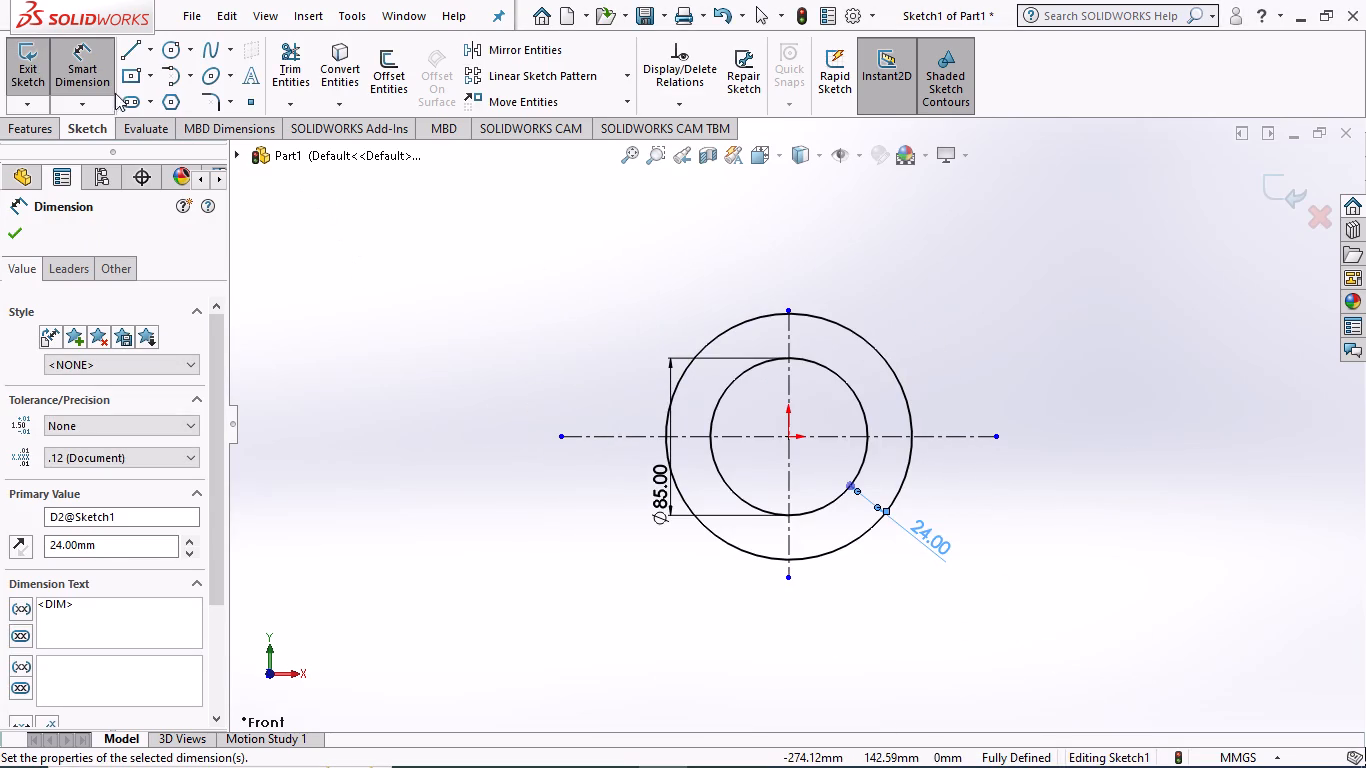
pyautogui.click(95, 68)
pyautogui.scroll(-2, 891, 340)
pyautogui.scroll(2, 701, 272)
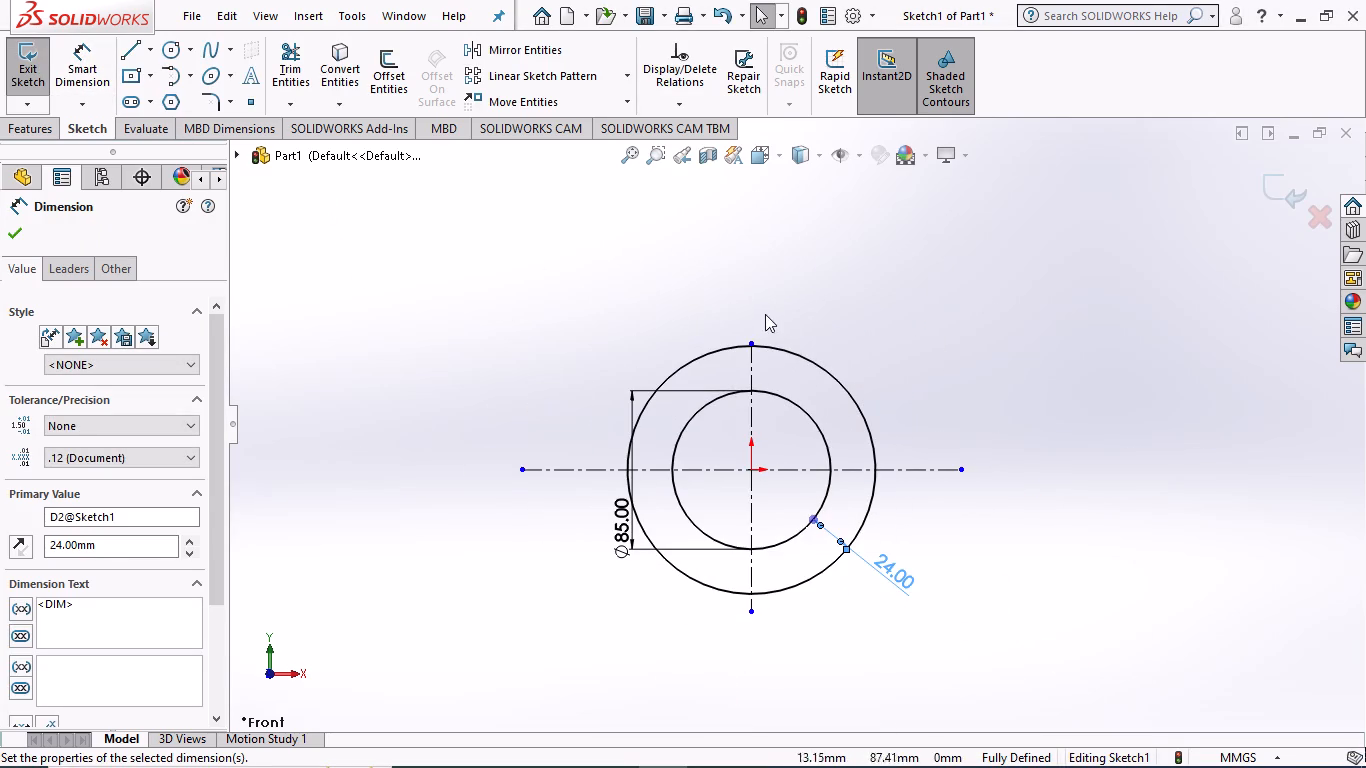
pyautogui.moveTo(750, 340); pyautogui.dragTo(746, 214)
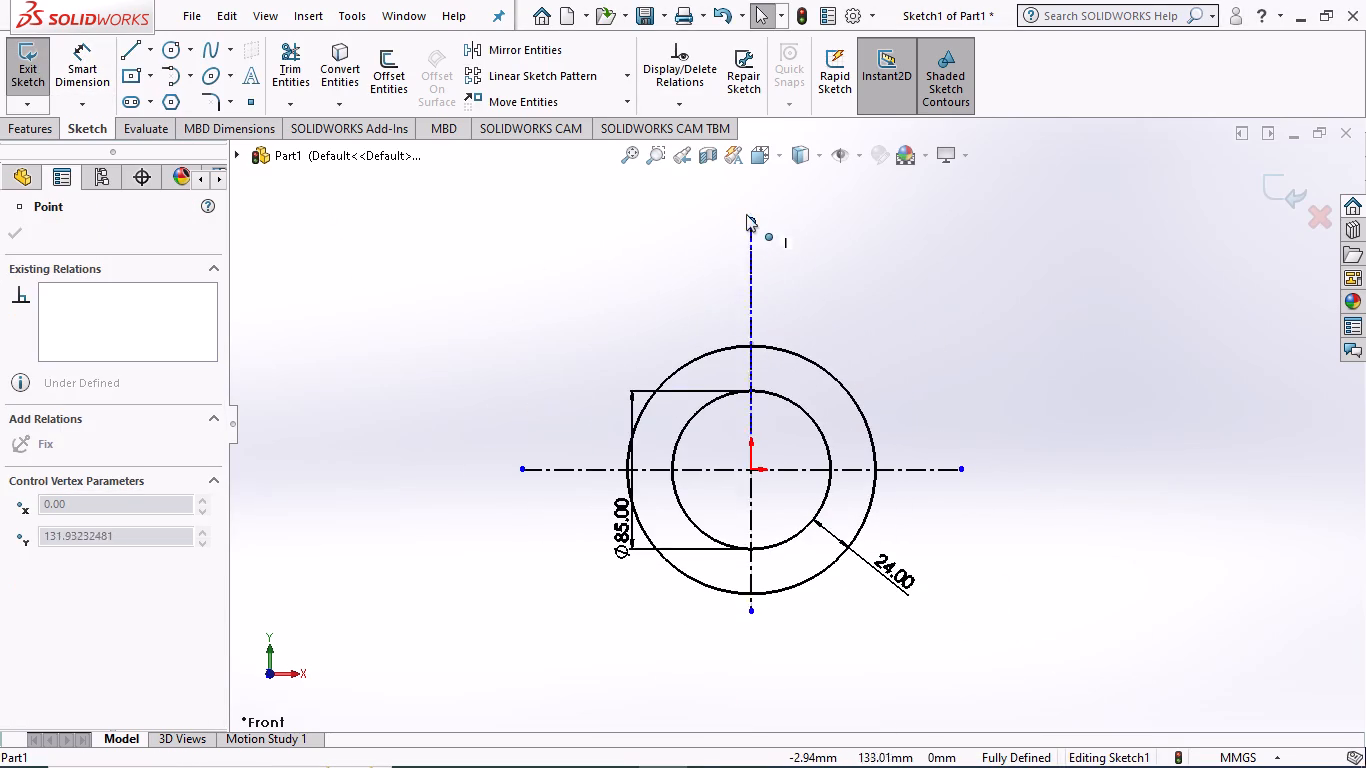
pyautogui.moveTo(746, 214); pyautogui.dragTo(761, 140)
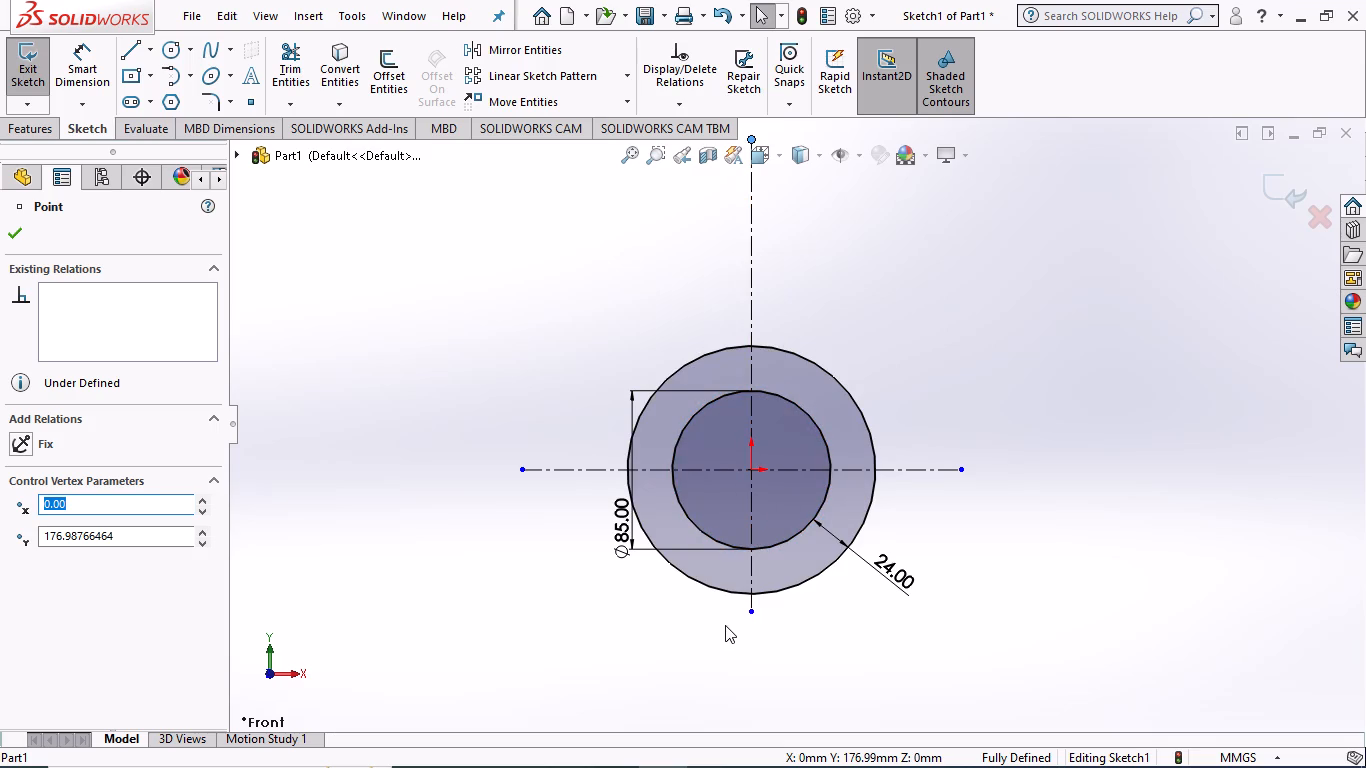
pyautogui.scroll(2, 760, 615)
pyautogui.moveTo(764, 559); pyautogui.dragTo(763, 666)
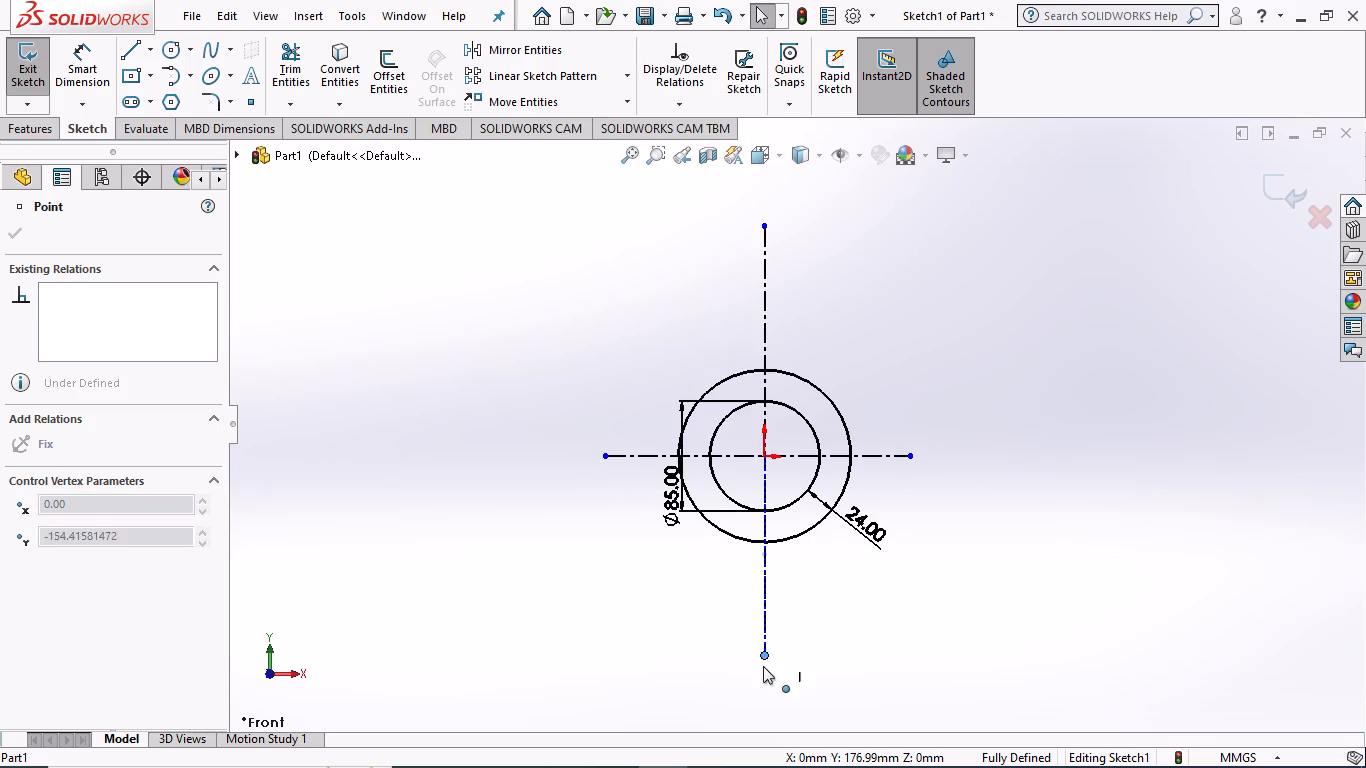
pyautogui.moveTo(763, 666); pyautogui.dragTo(761, 720)
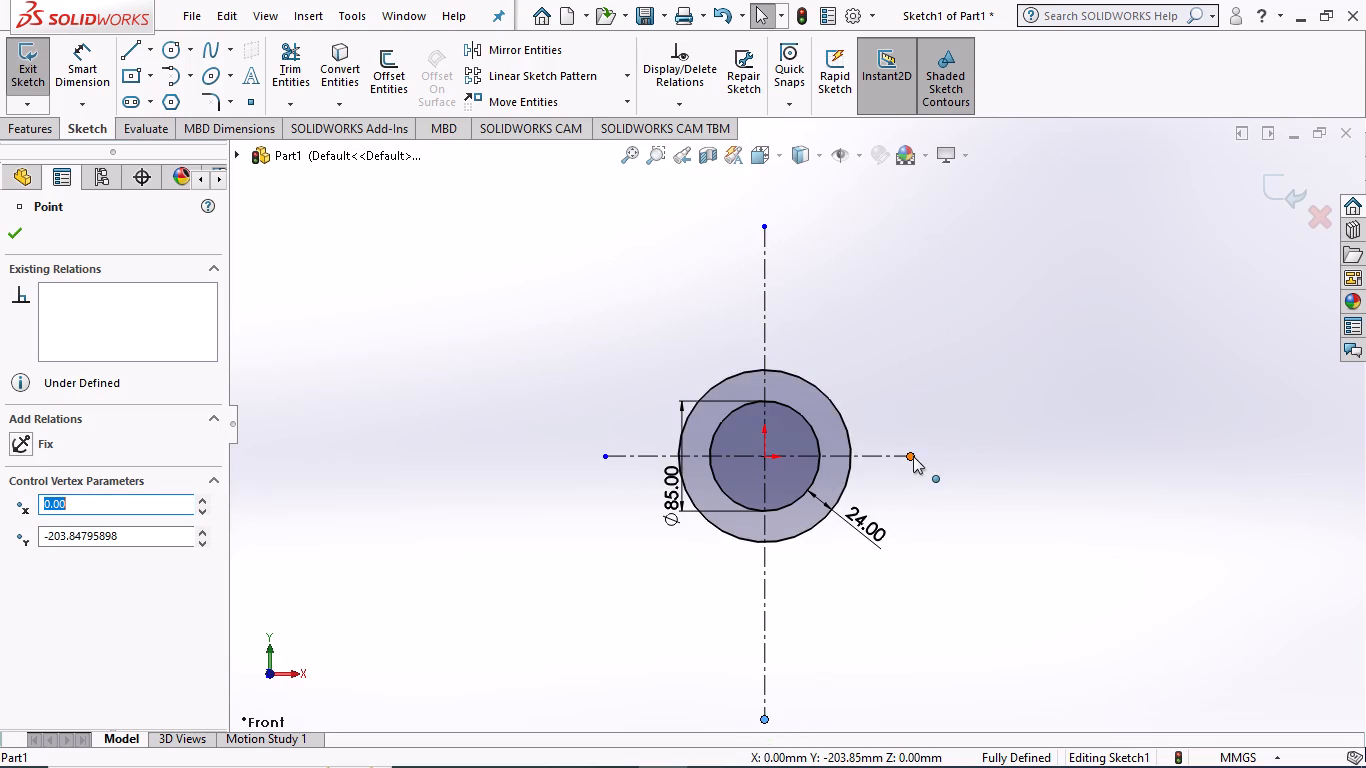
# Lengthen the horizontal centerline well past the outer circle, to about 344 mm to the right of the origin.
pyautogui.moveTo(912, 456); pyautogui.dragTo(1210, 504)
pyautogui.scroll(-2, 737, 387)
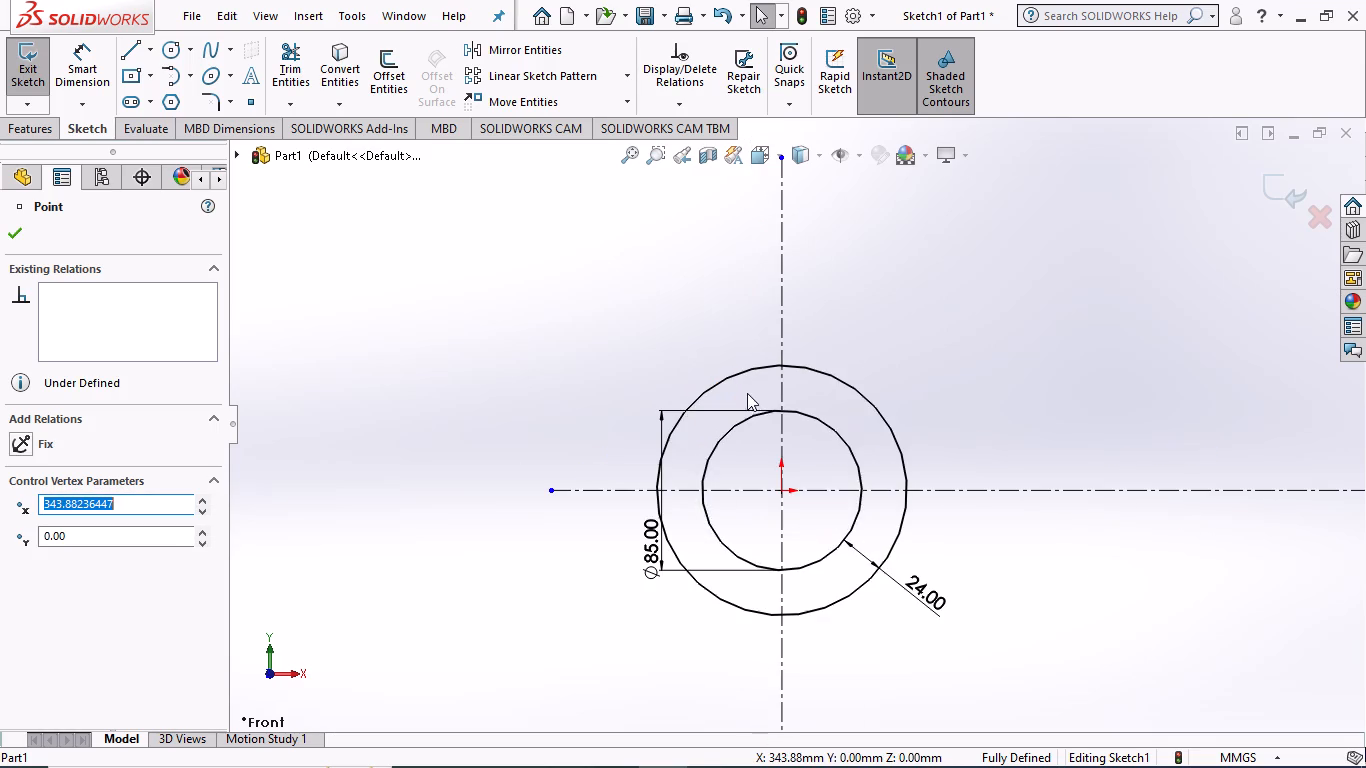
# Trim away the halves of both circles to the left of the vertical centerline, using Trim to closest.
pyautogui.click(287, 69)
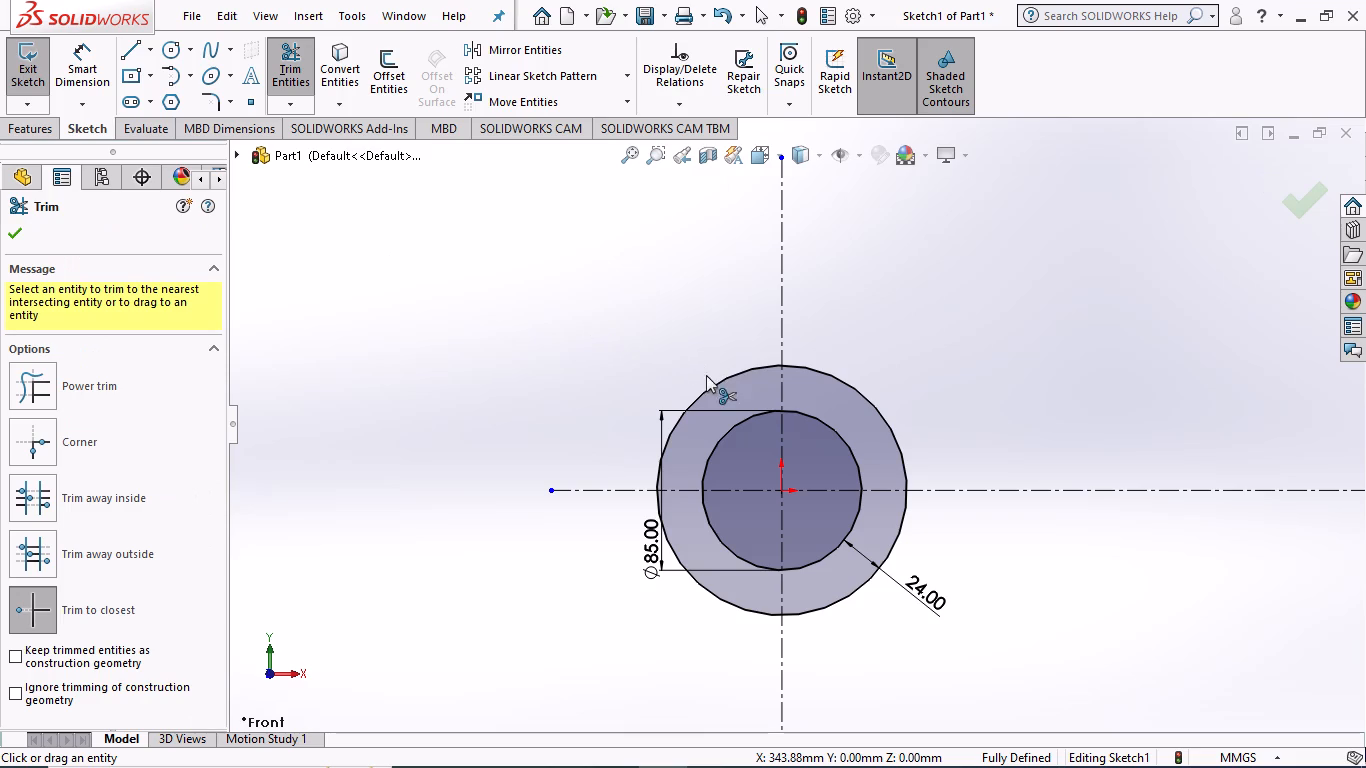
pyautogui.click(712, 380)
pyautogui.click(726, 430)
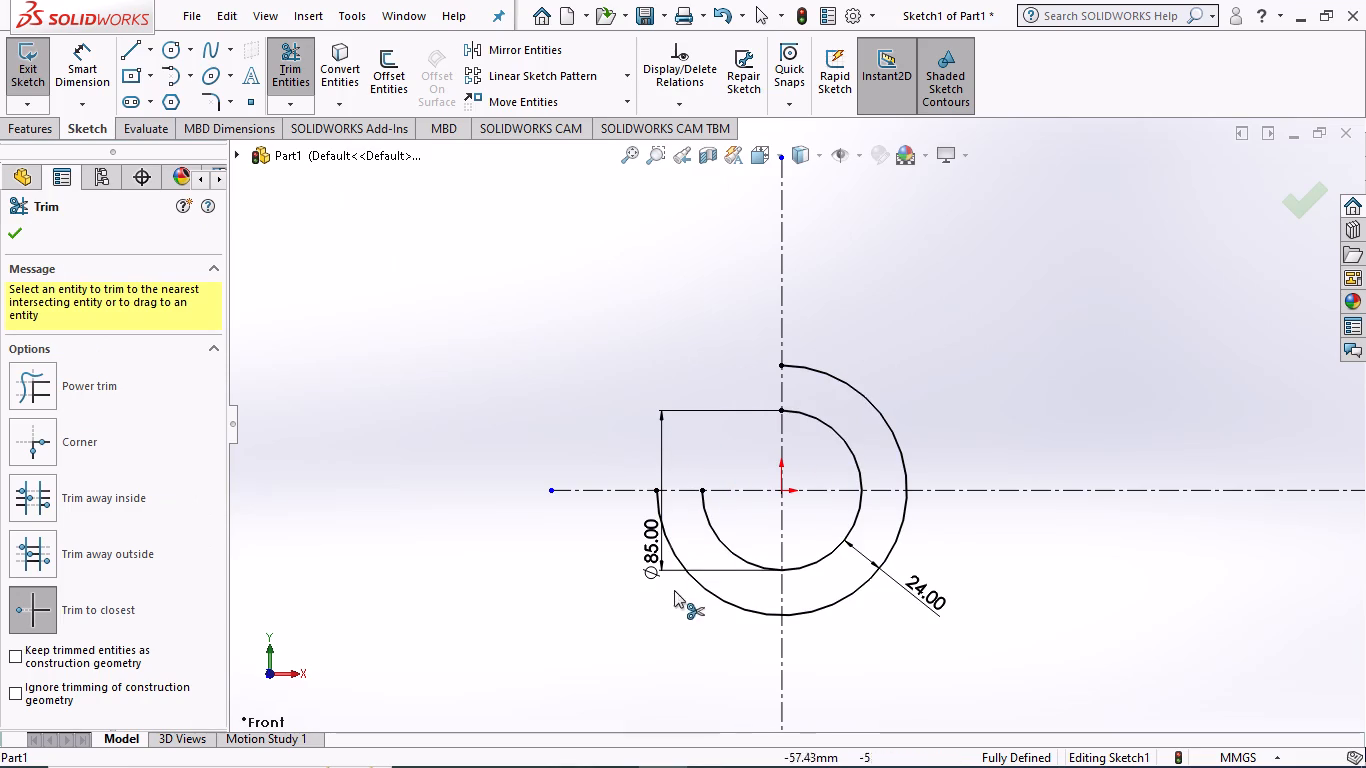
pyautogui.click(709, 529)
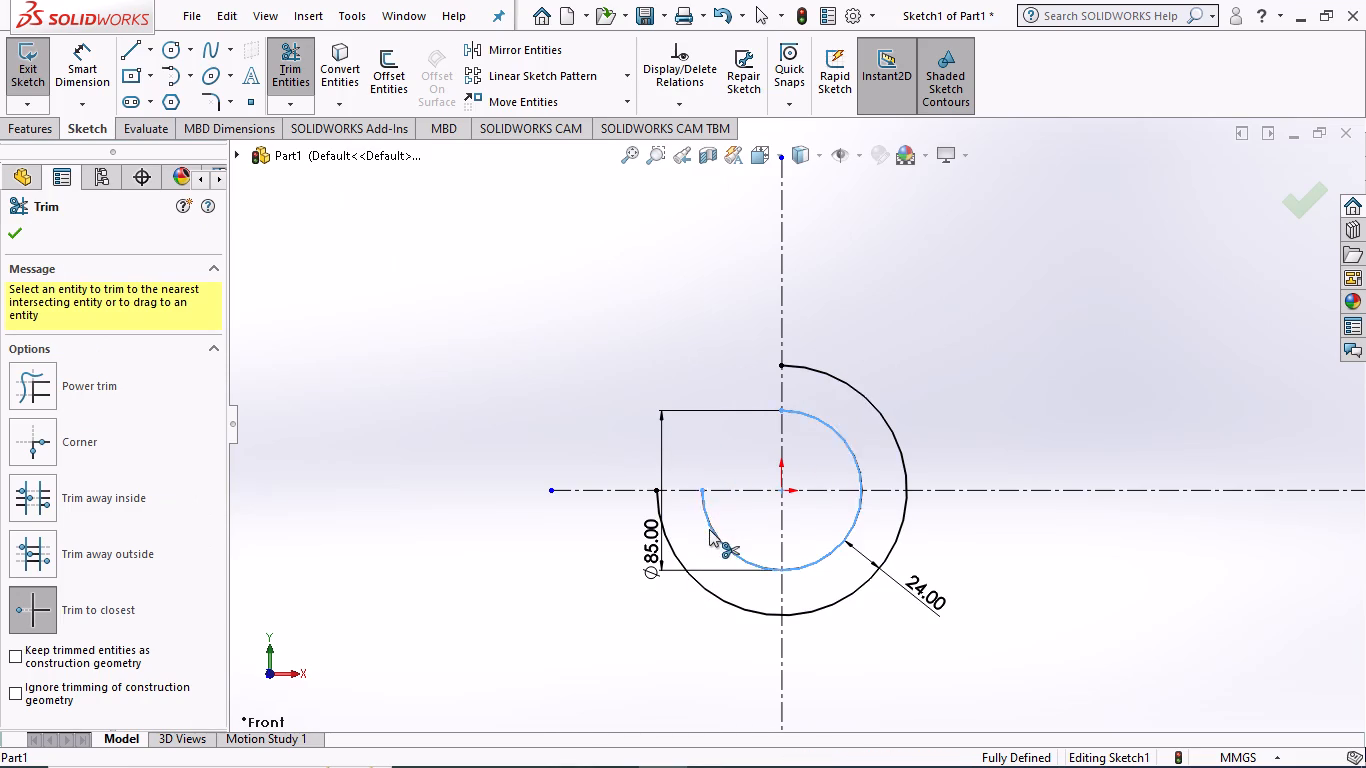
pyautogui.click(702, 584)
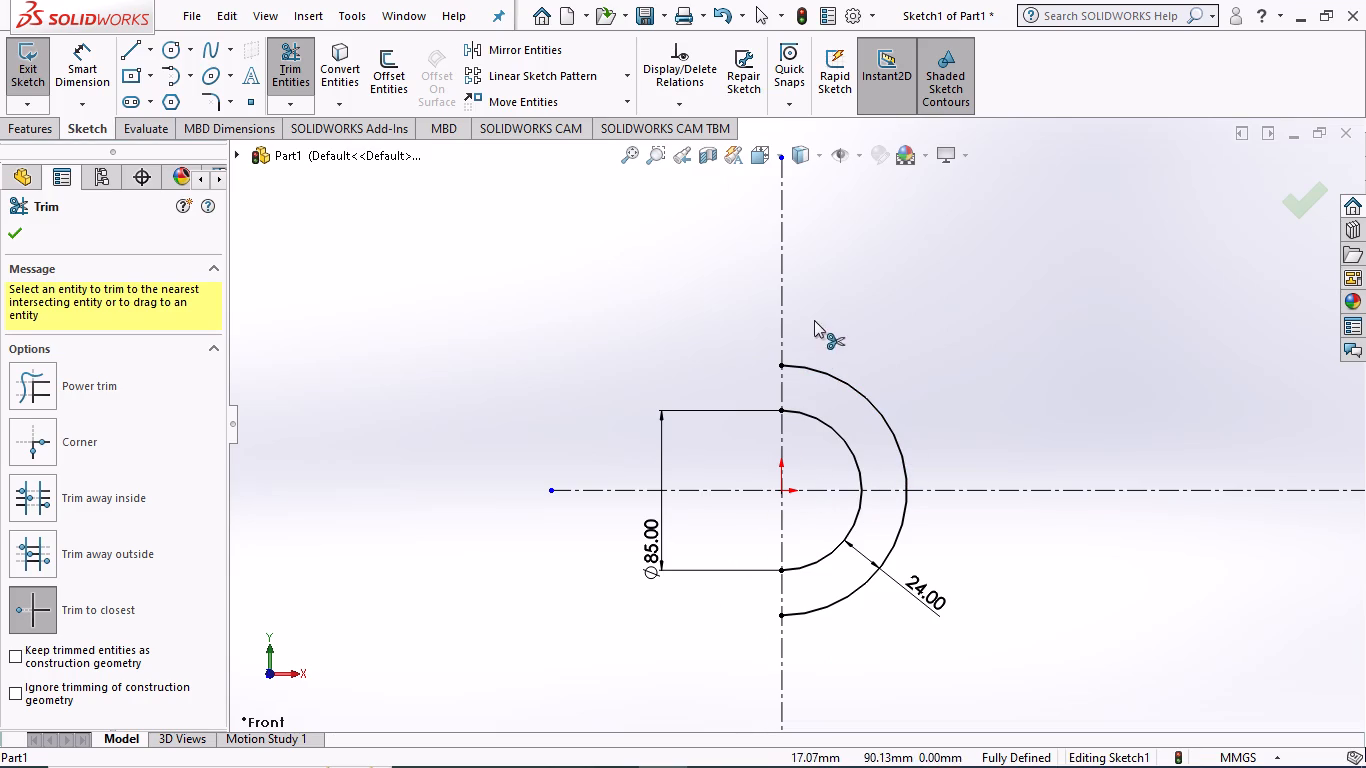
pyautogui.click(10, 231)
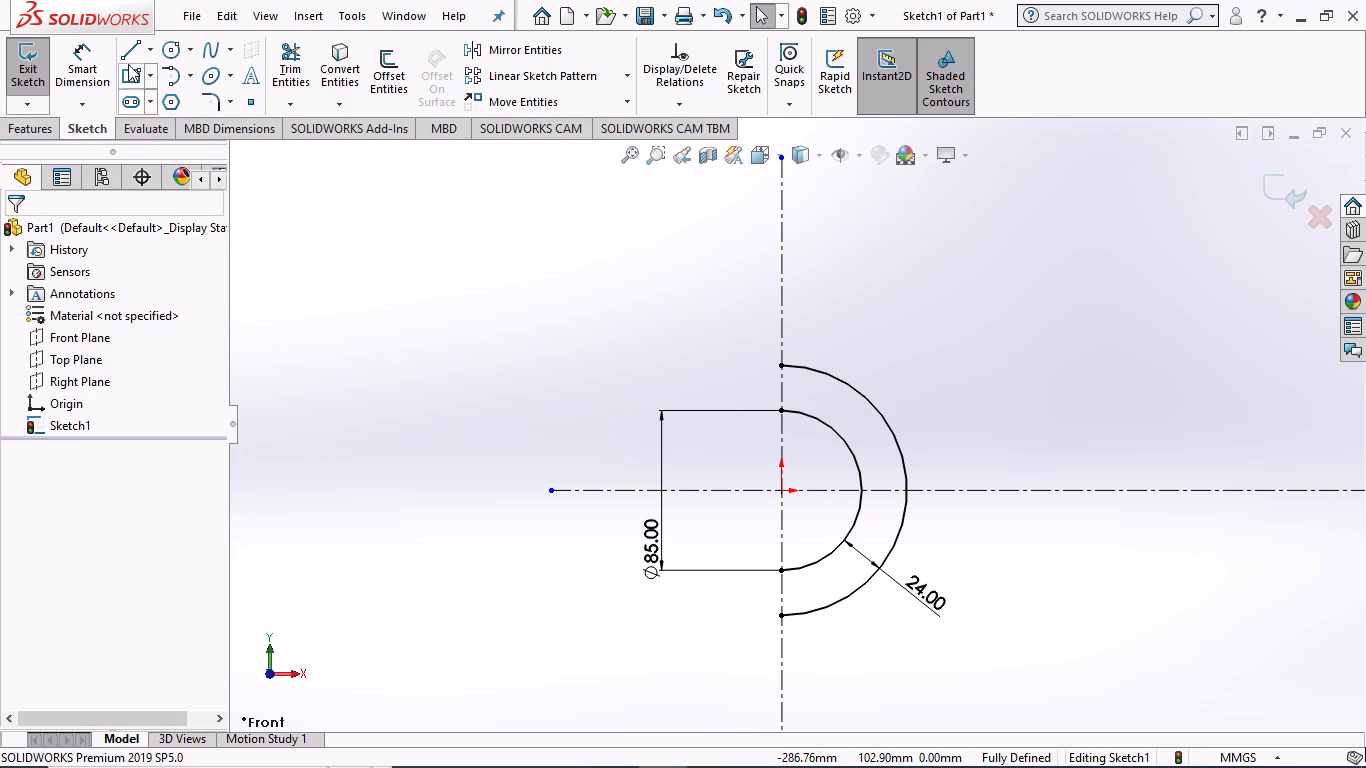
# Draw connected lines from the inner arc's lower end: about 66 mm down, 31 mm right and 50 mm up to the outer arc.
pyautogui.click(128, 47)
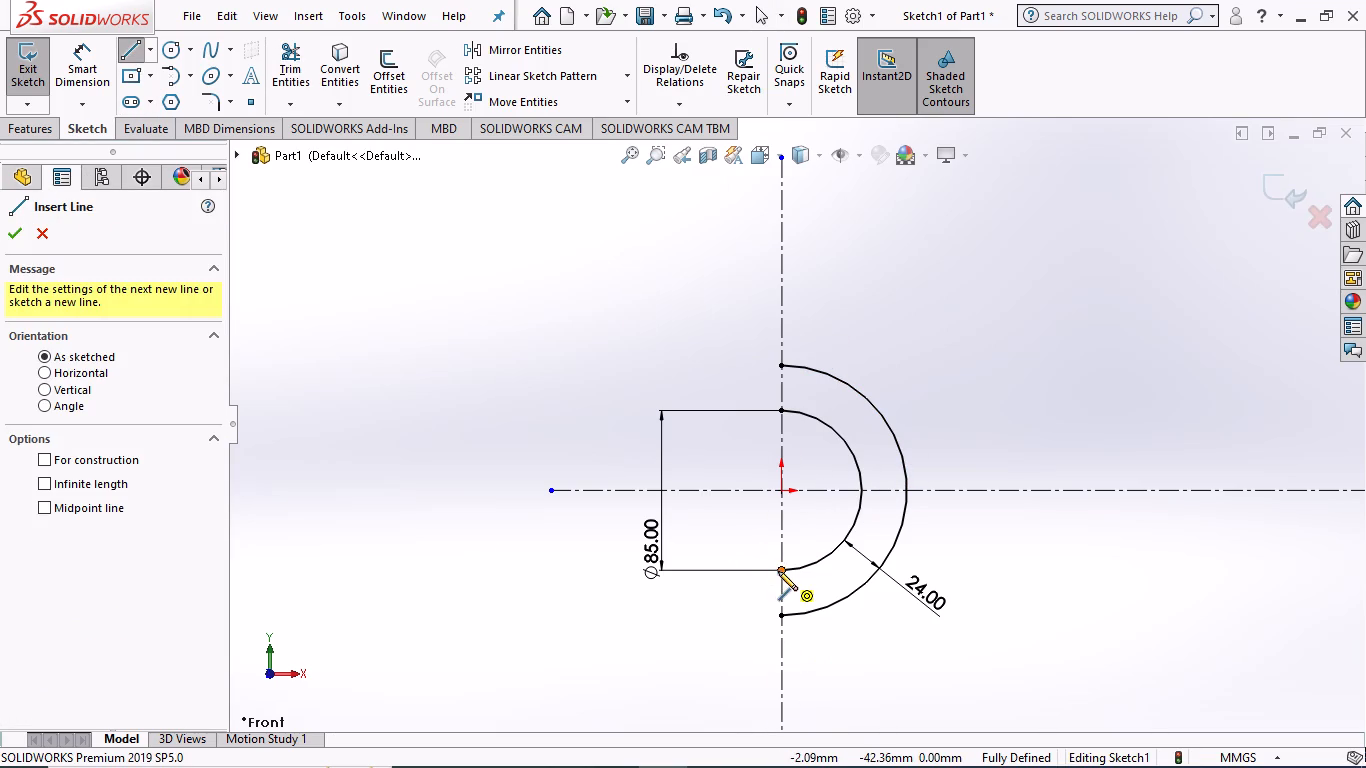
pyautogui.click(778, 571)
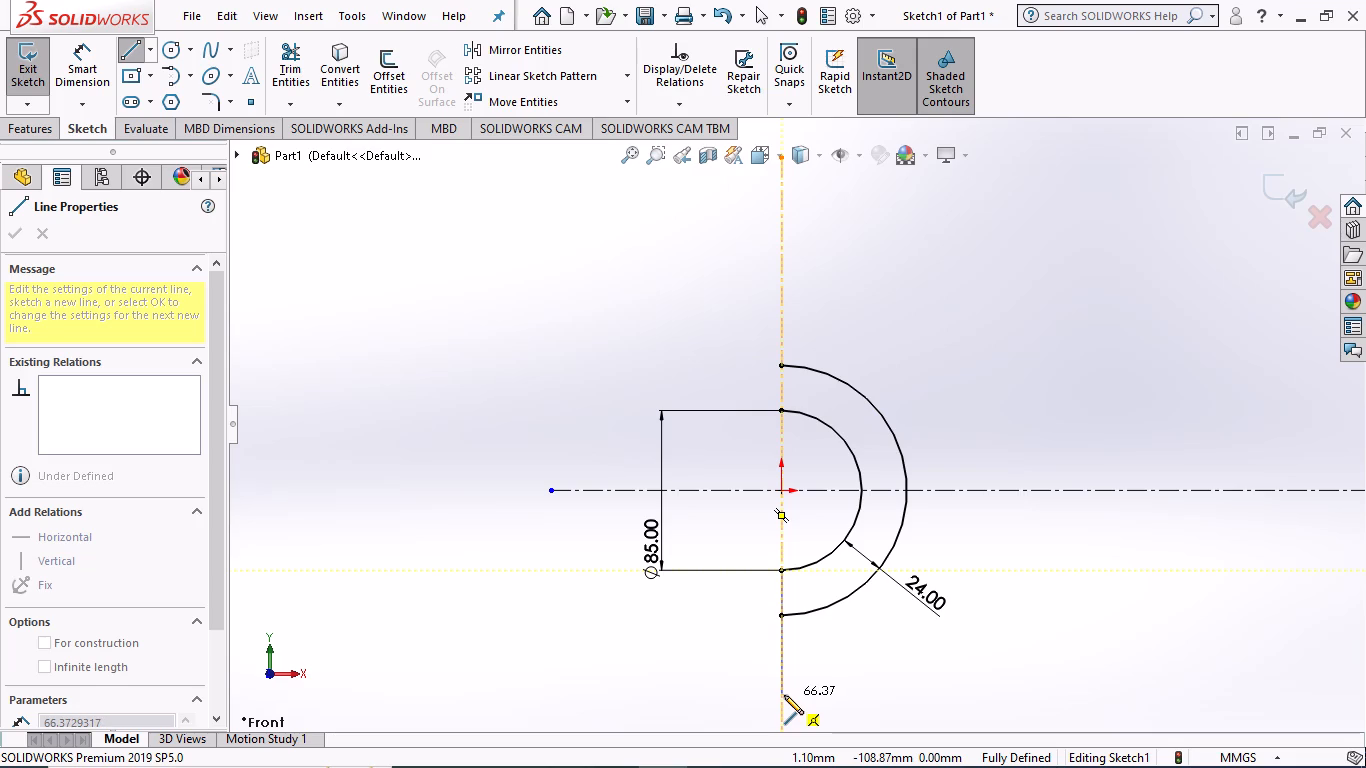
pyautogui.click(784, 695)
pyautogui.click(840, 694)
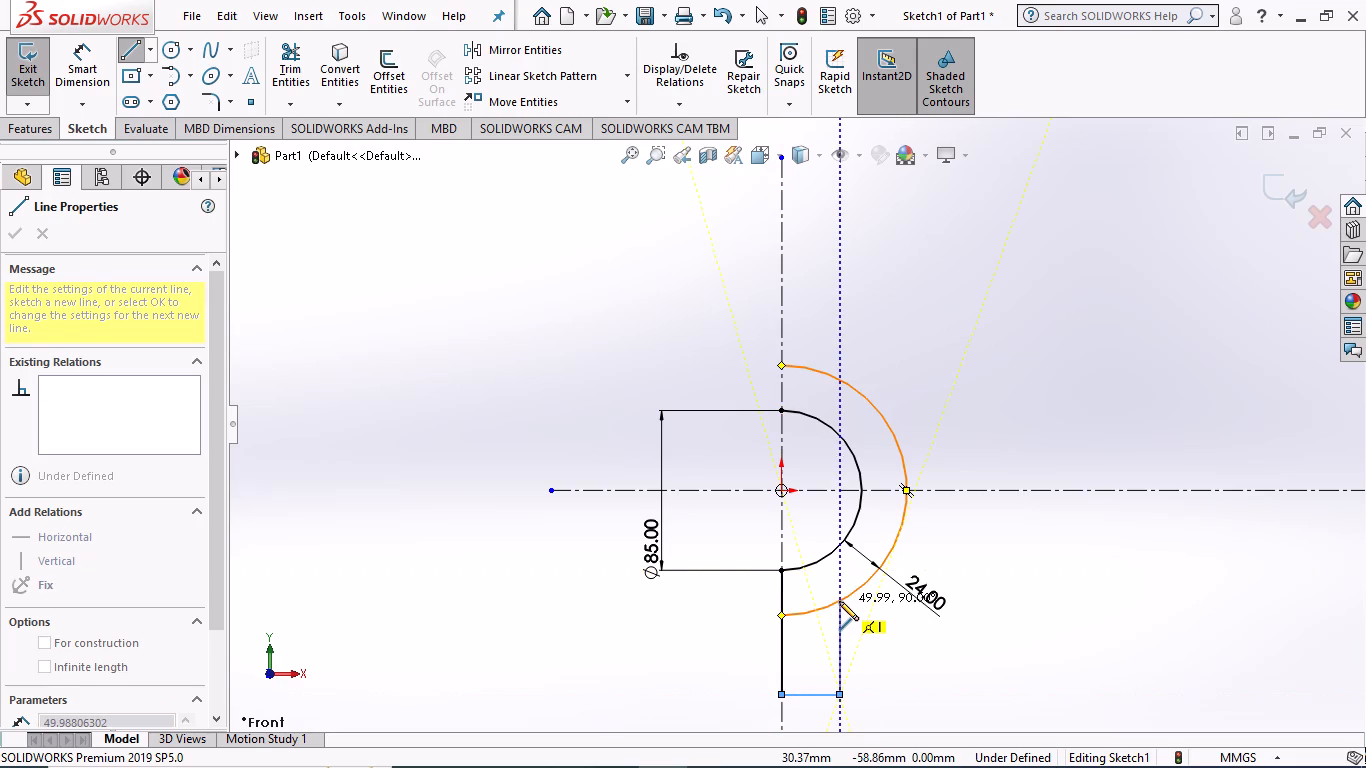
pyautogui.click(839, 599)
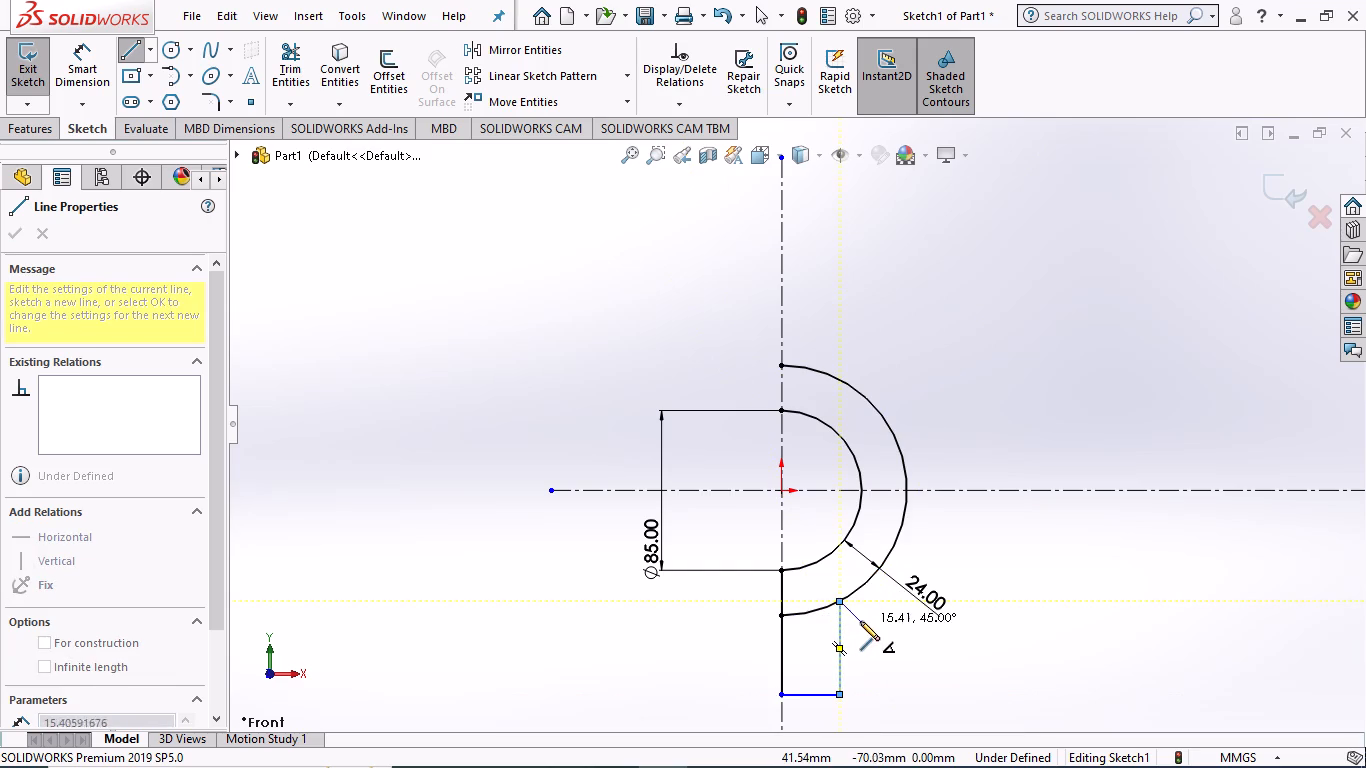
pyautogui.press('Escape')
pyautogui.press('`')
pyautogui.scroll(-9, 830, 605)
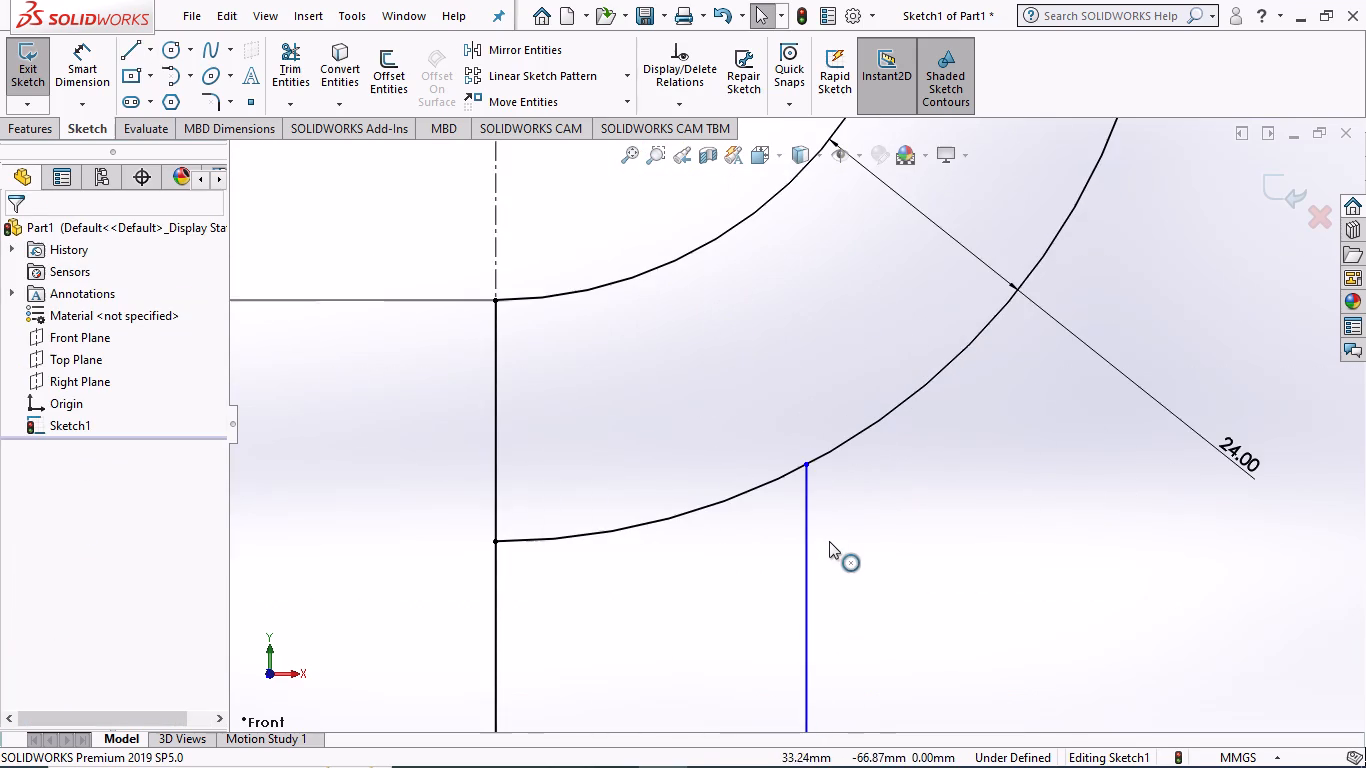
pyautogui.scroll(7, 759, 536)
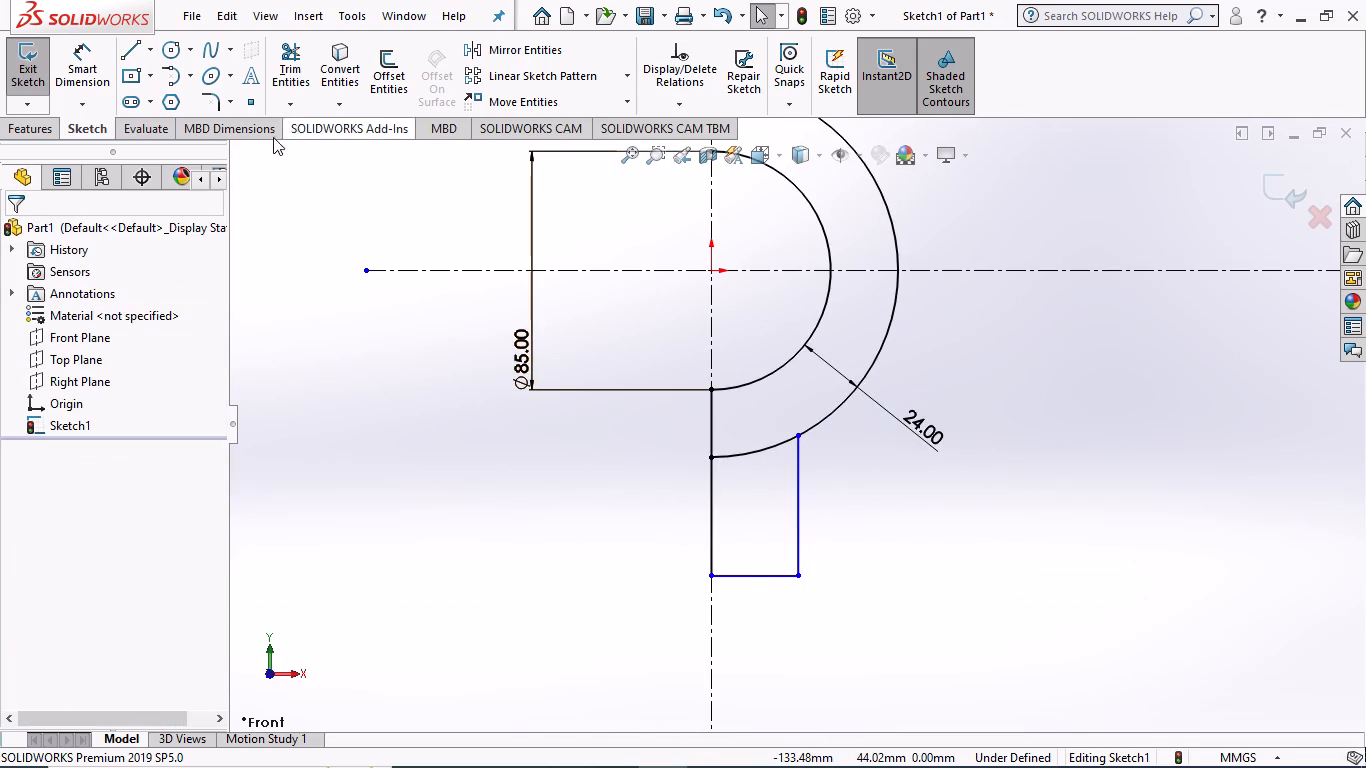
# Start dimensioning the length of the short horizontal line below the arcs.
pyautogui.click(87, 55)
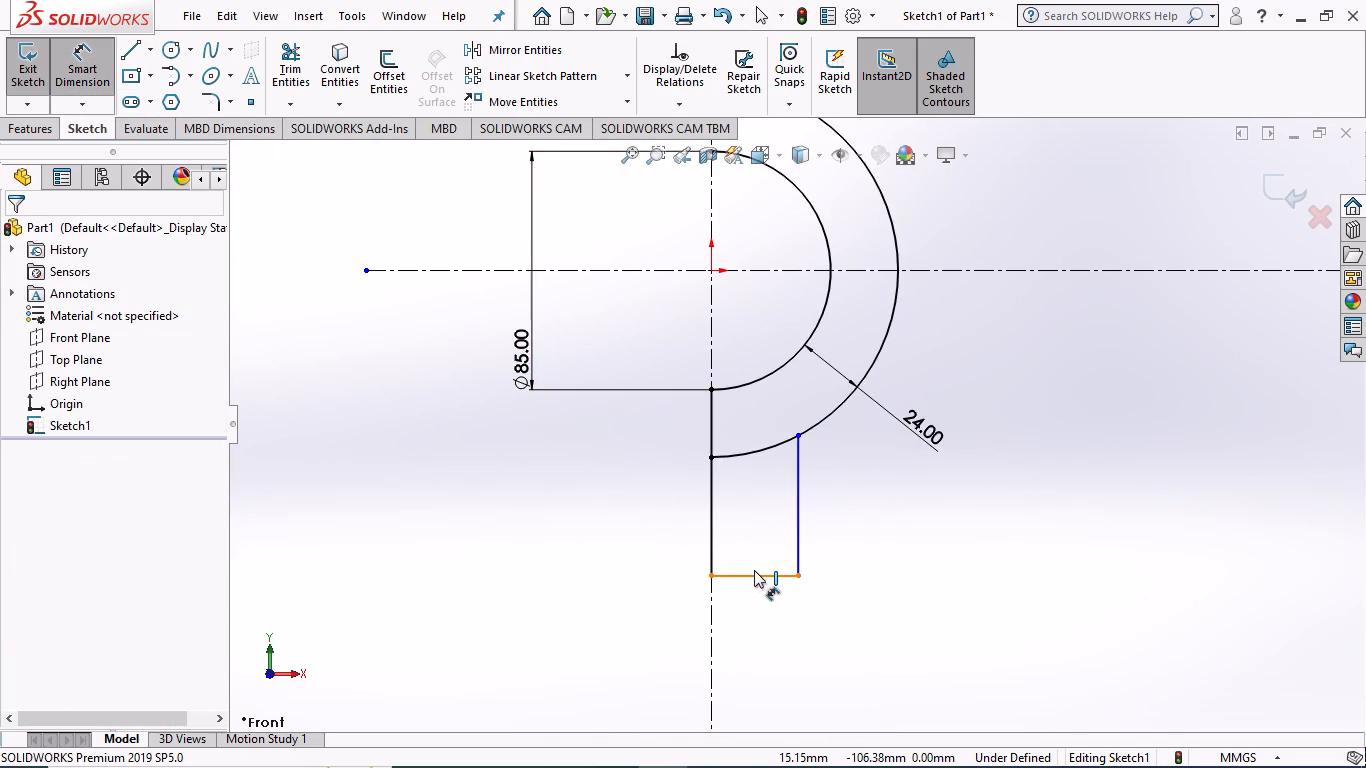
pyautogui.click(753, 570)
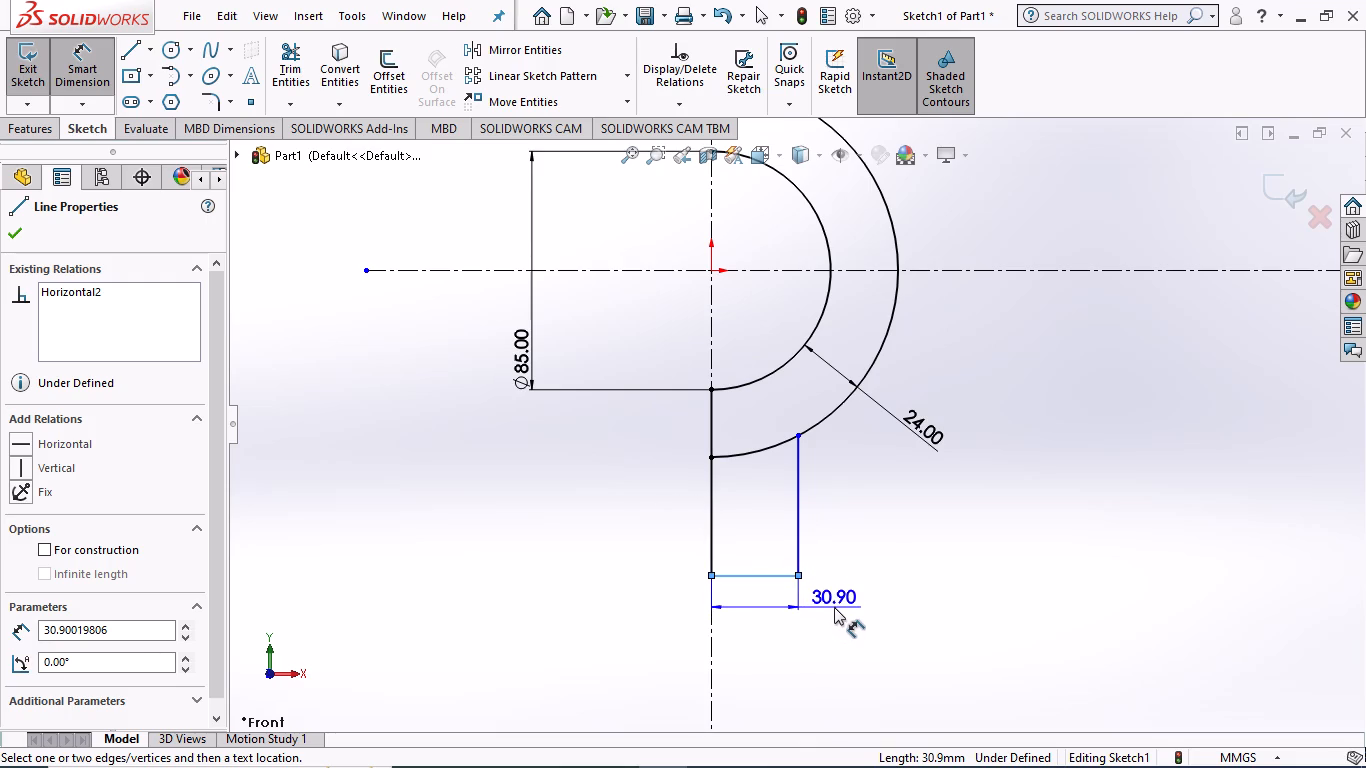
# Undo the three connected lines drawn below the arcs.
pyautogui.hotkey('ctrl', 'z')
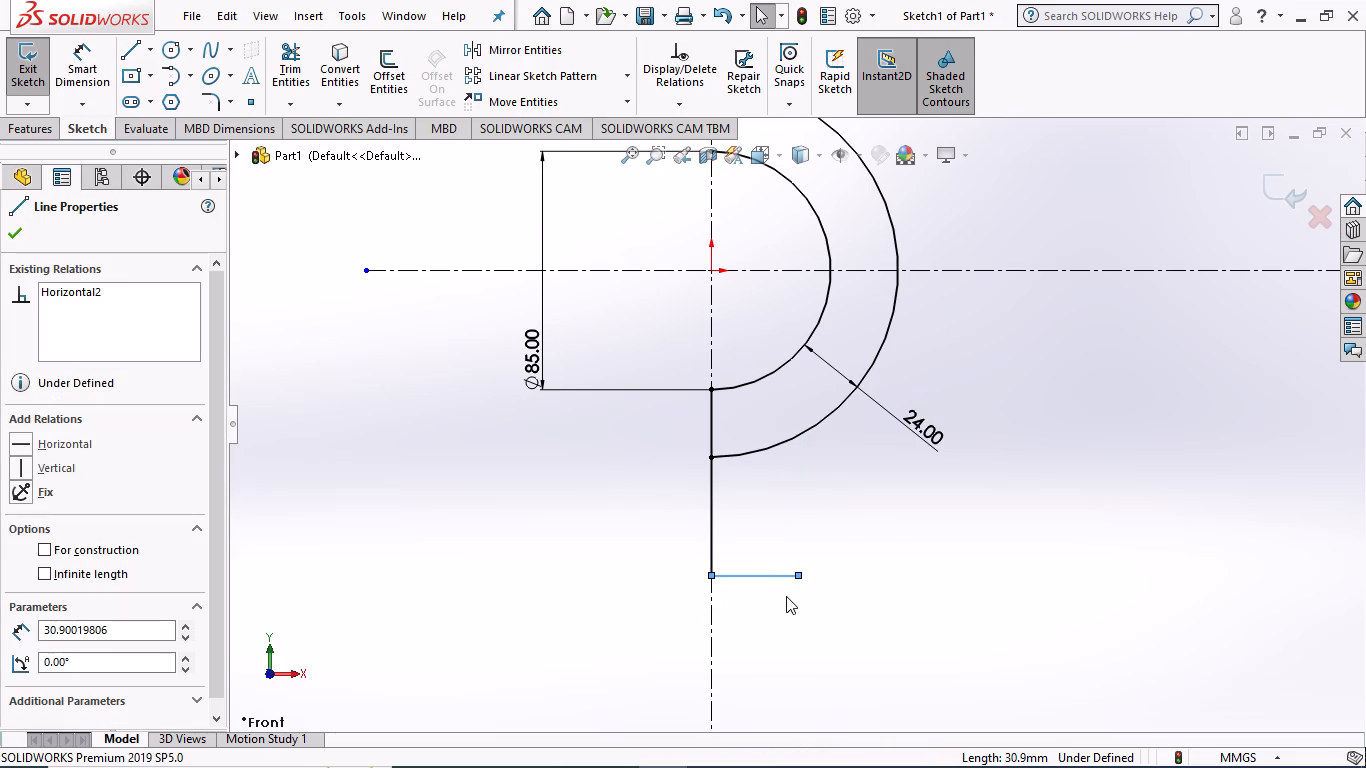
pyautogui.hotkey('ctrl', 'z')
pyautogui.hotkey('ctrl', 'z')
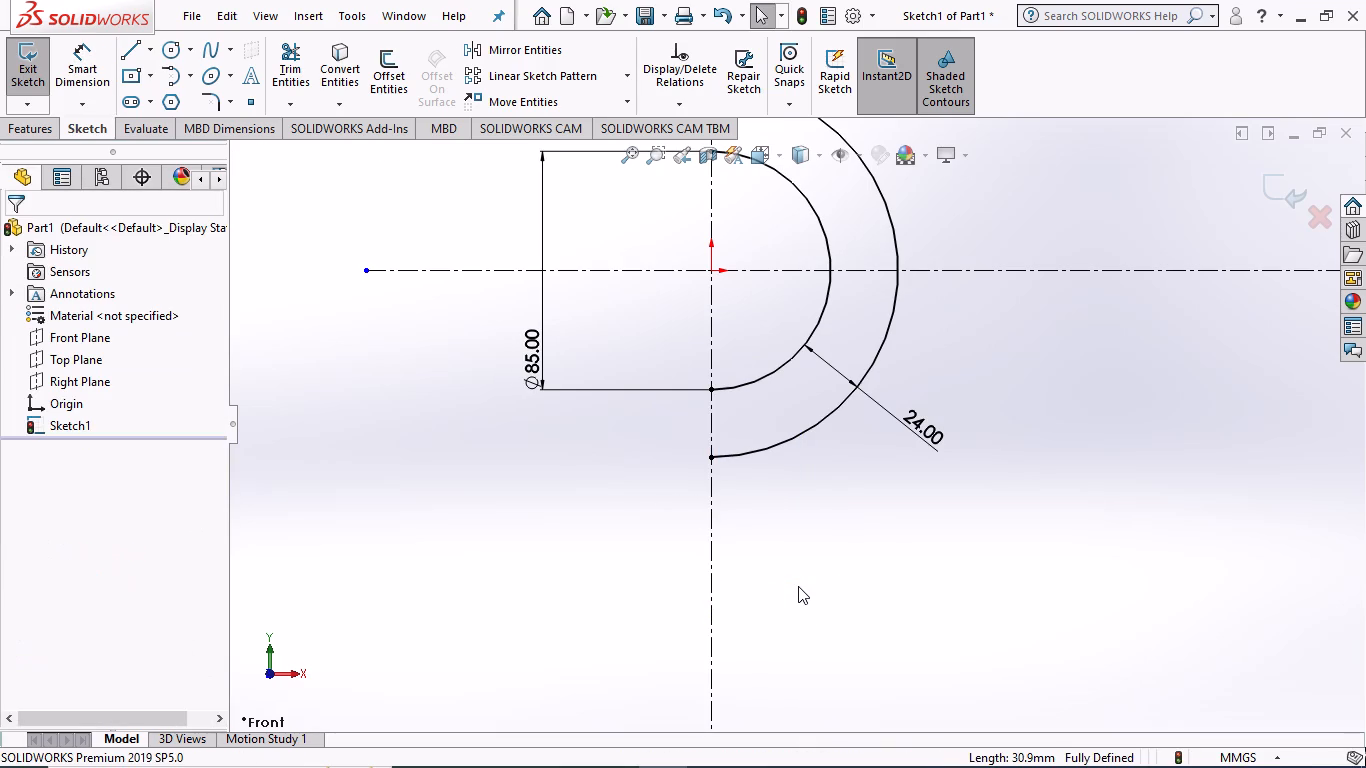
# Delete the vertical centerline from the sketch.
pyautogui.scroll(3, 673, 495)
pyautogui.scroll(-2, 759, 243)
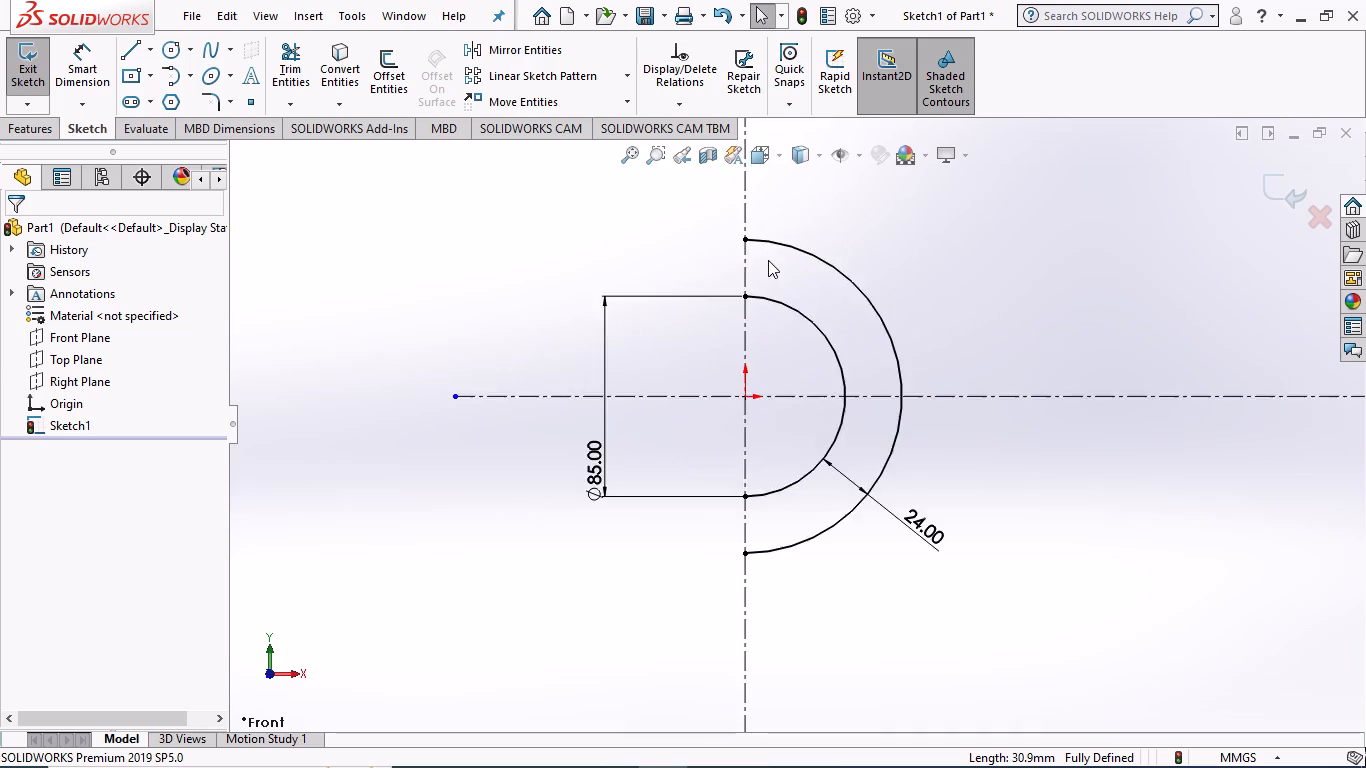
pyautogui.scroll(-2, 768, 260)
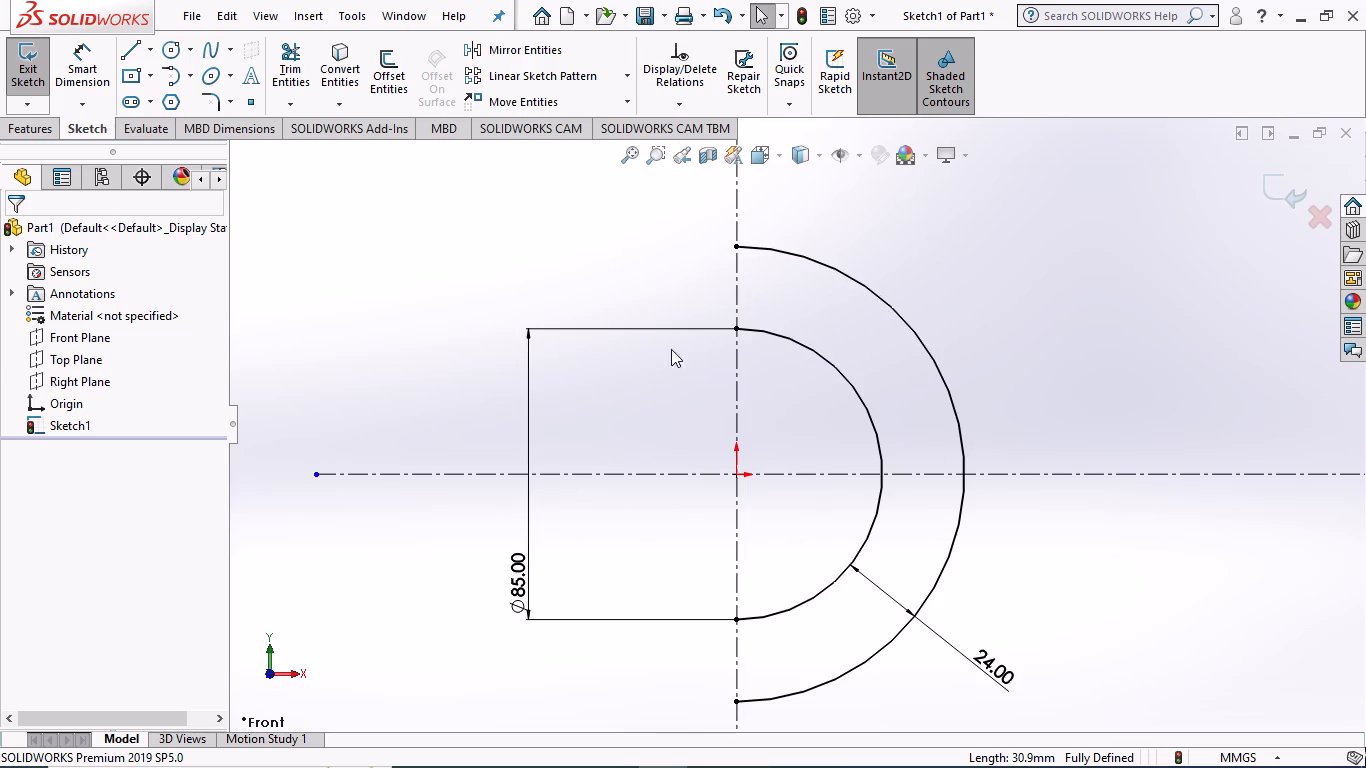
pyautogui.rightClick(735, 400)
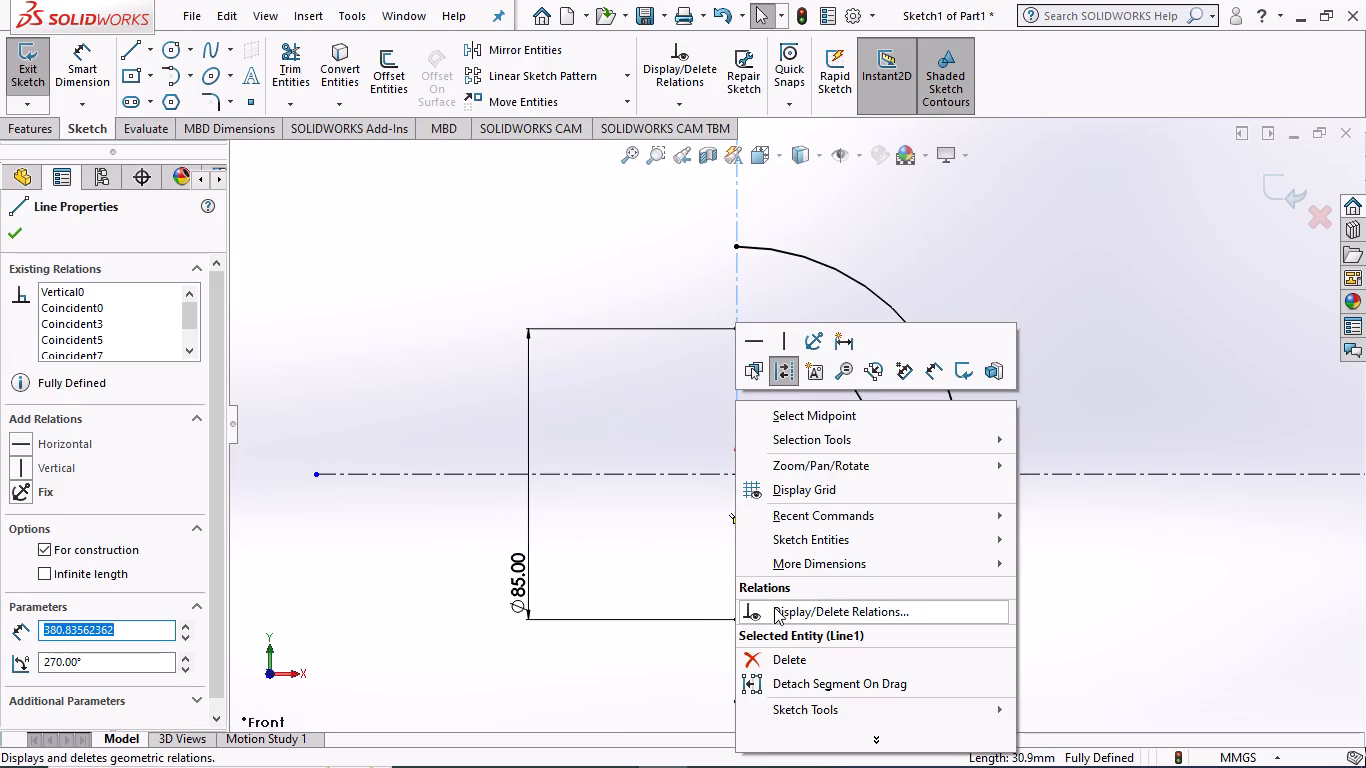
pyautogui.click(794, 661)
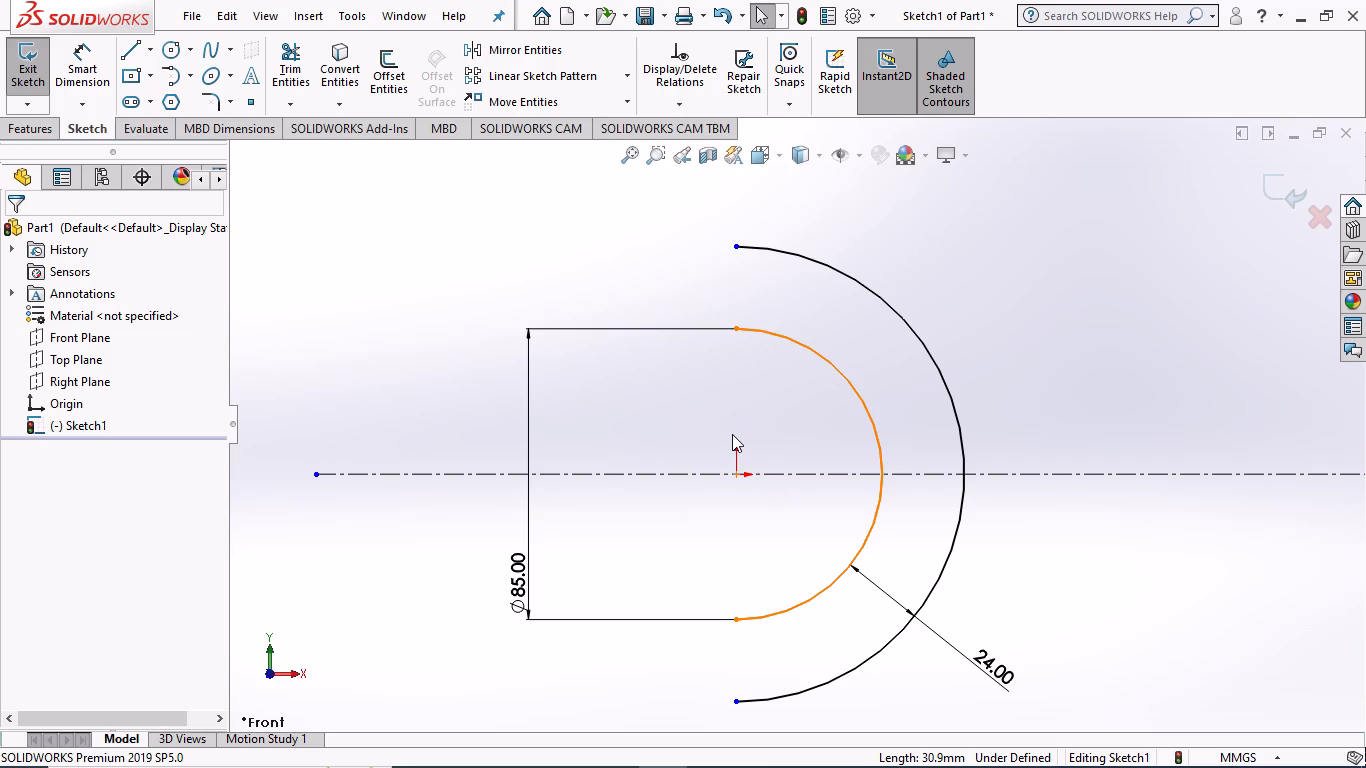
# Undo the centerline deletion, the trims, the centerline extensions and both dimensioned circles, back to only the two crossing centerlines.
pyautogui.hotkey('ctrl', 'z')
pyautogui.hotkey('ctrl', 'z')
pyautogui.hotkey('ctrl', 'z')
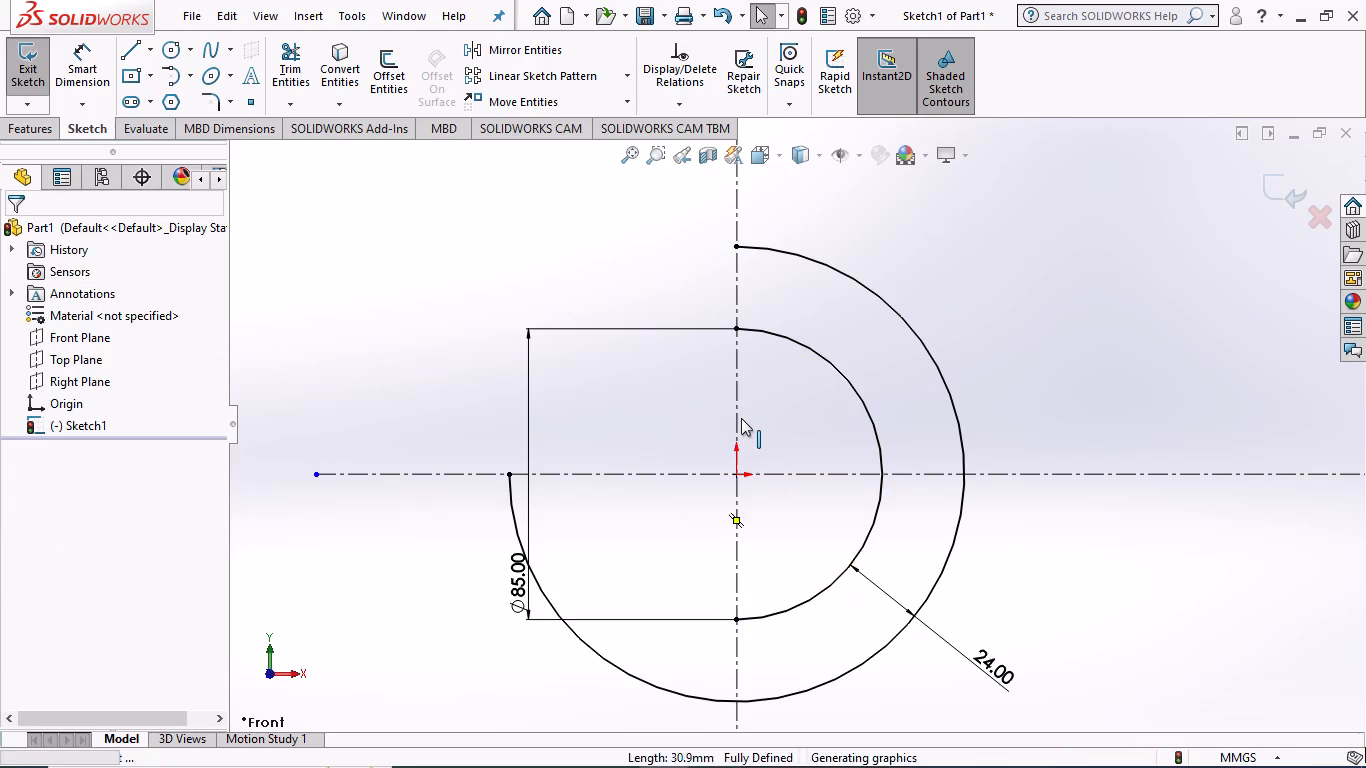
pyautogui.hotkey('ctrl', 'z')
pyautogui.hotkey('ctrl', 'z')
pyautogui.hotkey('ctrl', 'z')
pyautogui.hotkey('ctrl', 'z')
pyautogui.hotkey('ctrl', 'z')
pyautogui.hotkey('ctrl', 'z')
pyautogui.hotkey('ctrl', 'z')
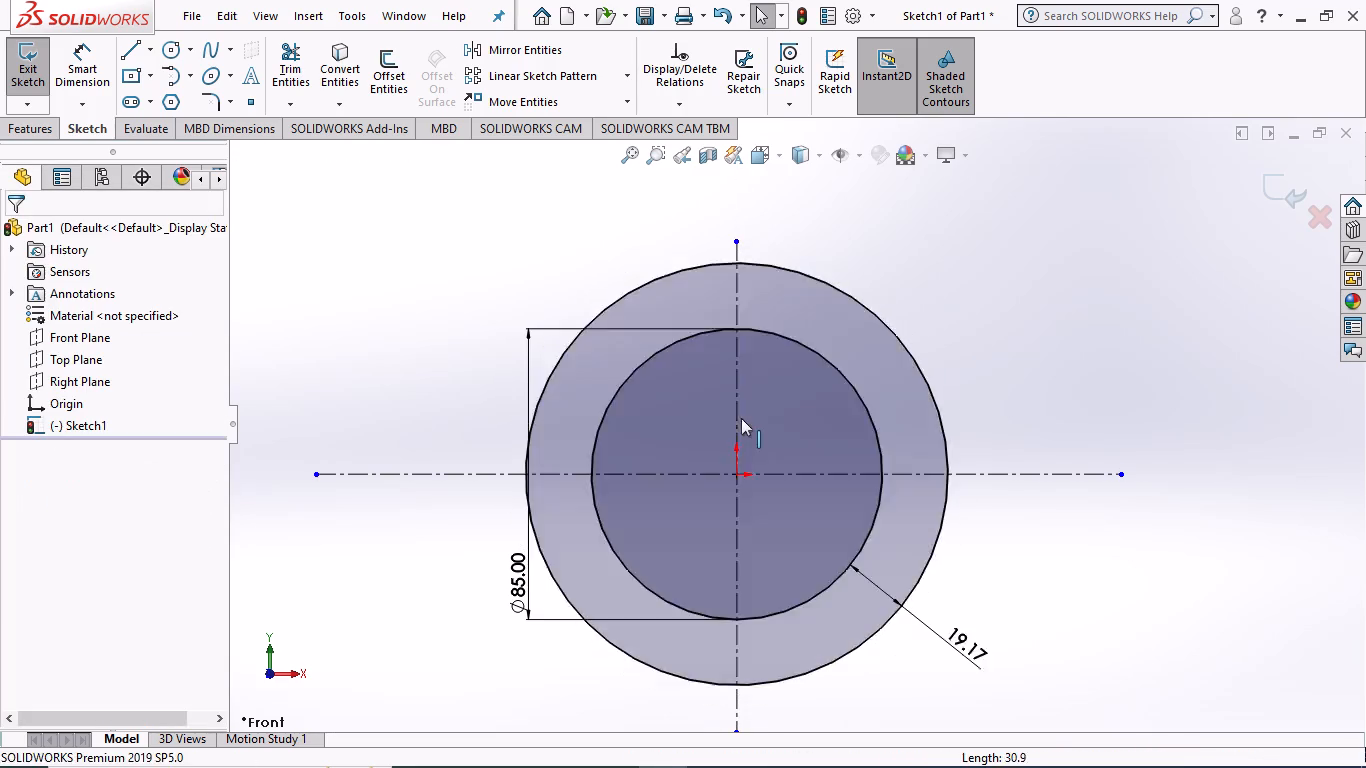
pyautogui.hotkey('ctrl', 'z')
pyautogui.hotkey('ctrl', 'z')
pyautogui.hotkey('ctrl', 'z')
pyautogui.hotkey('ctrl', 'z')
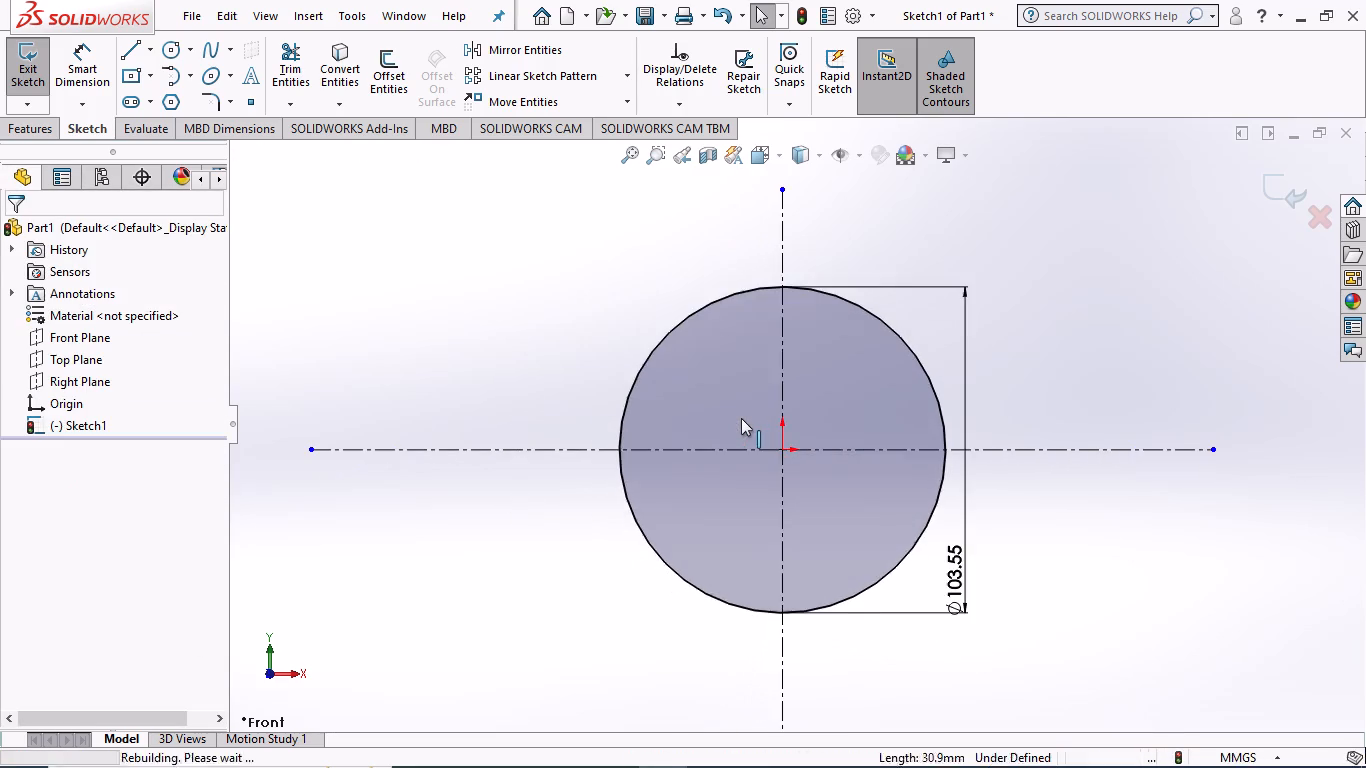
pyautogui.hotkey('ctrl', 'z')
# Lengthen the vertical centerline upward to about 107 mm above the origin.
pyautogui.scroll(-2, 807, 353)
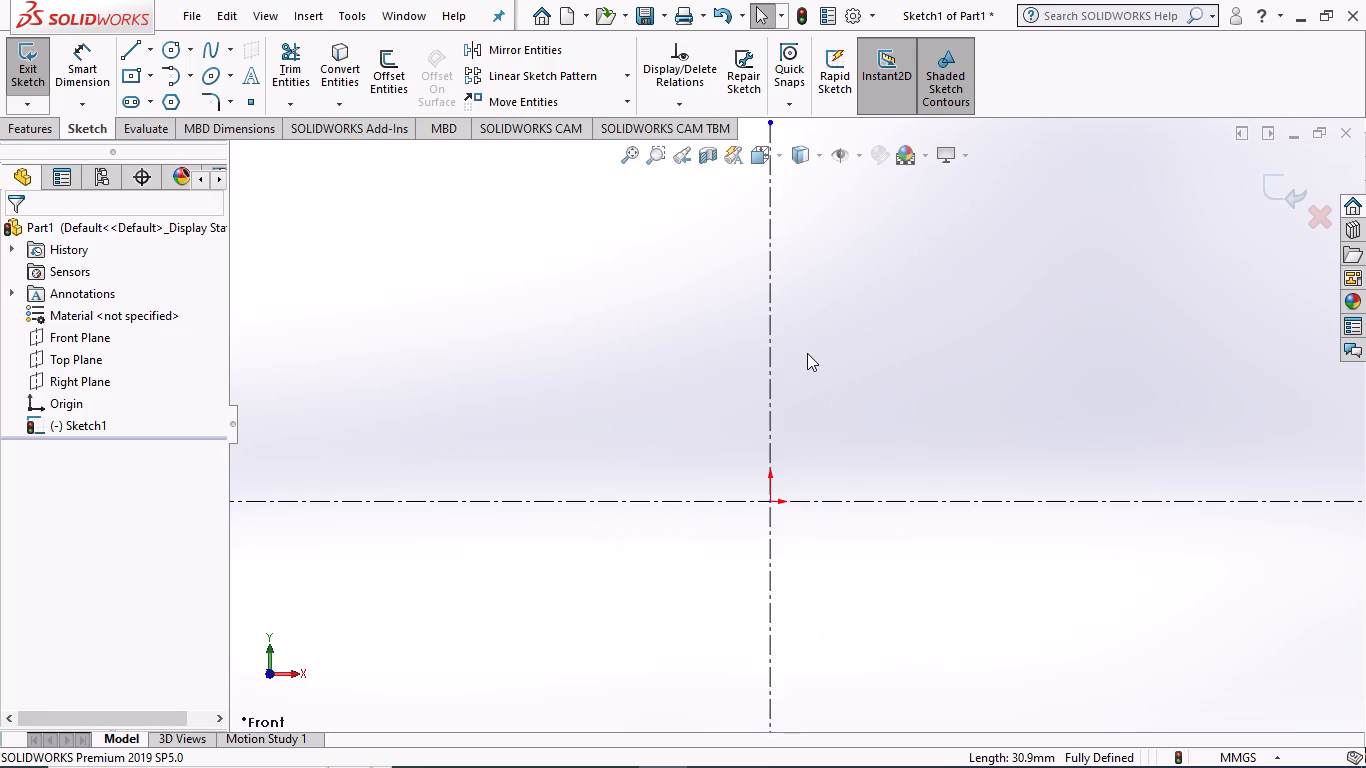
pyautogui.scroll(4, 804, 346)
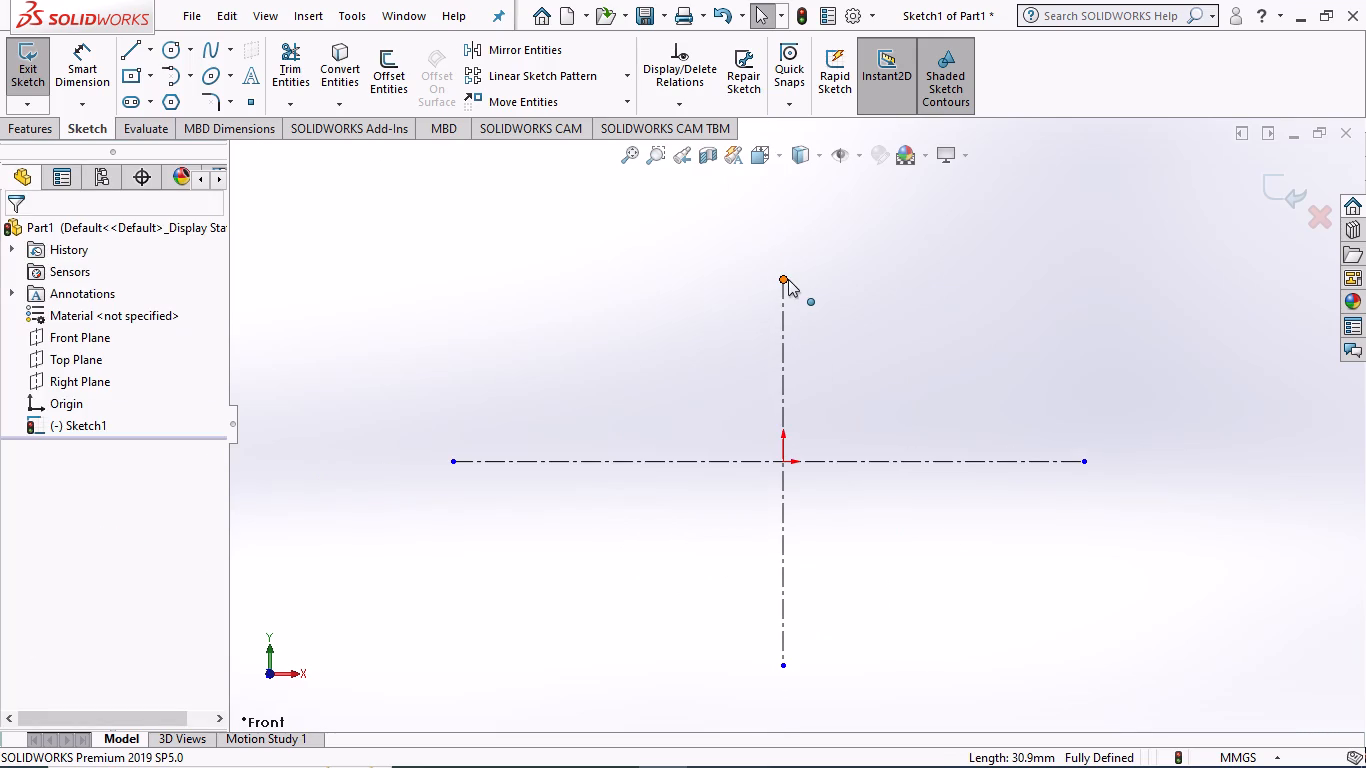
pyautogui.moveTo(788, 279); pyautogui.dragTo(784, 226)
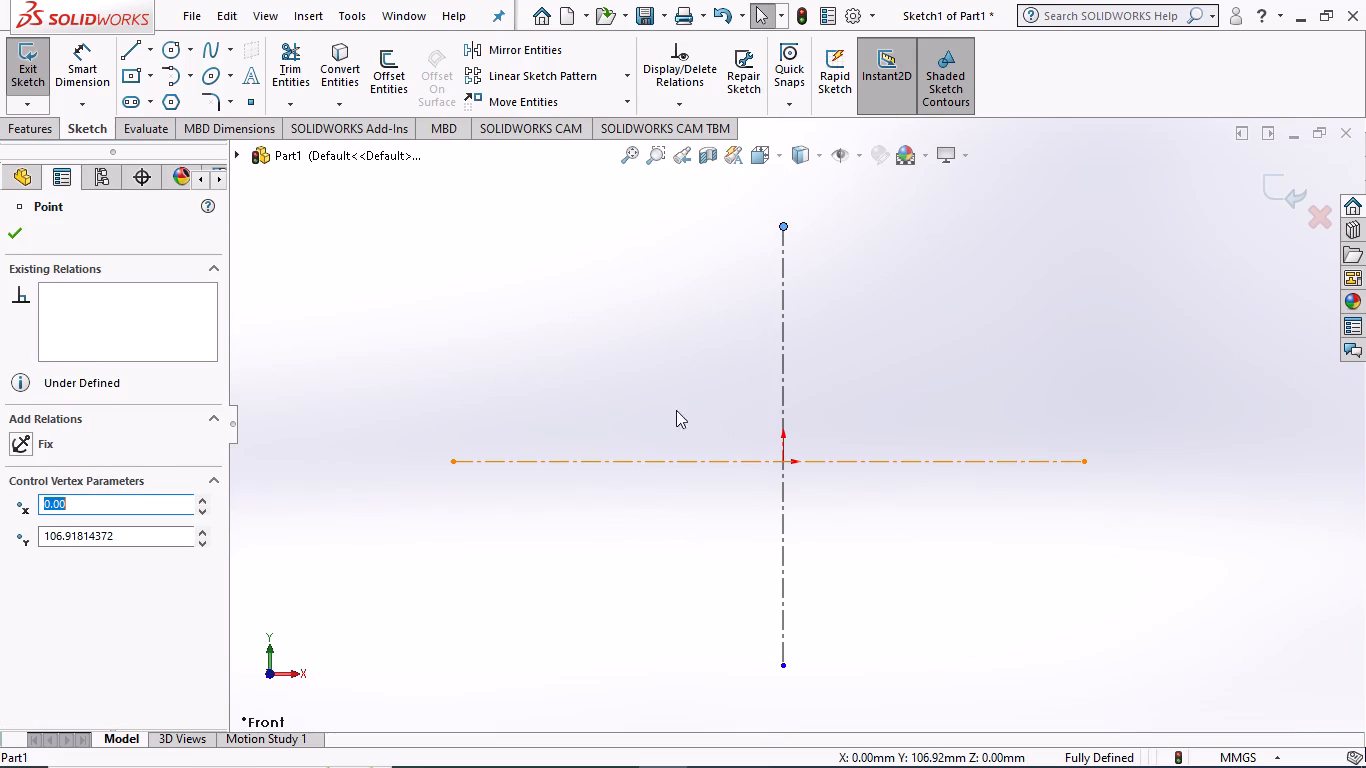
# Draw a second vertical centerline about 11 mm to the right of the first, spanning the same height.
pyautogui.click(147, 56)
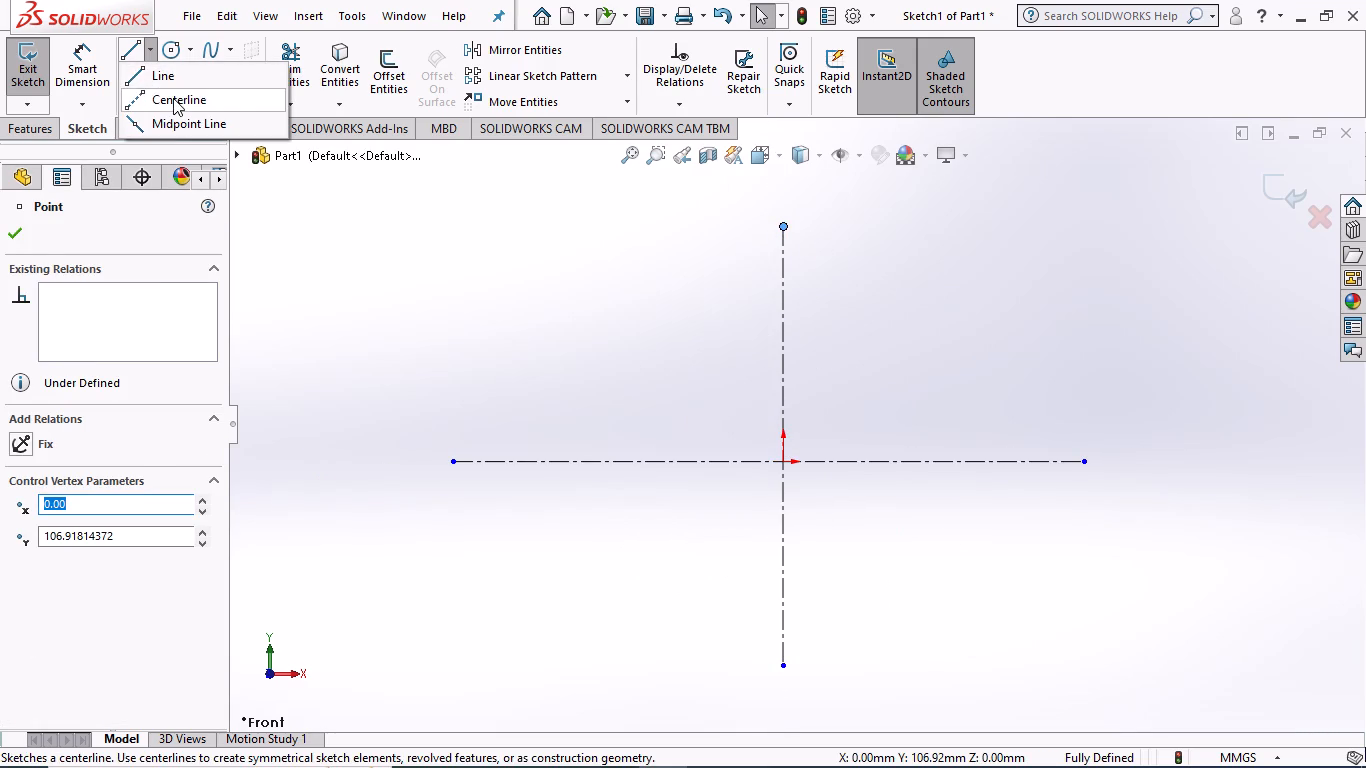
pyautogui.click(173, 98)
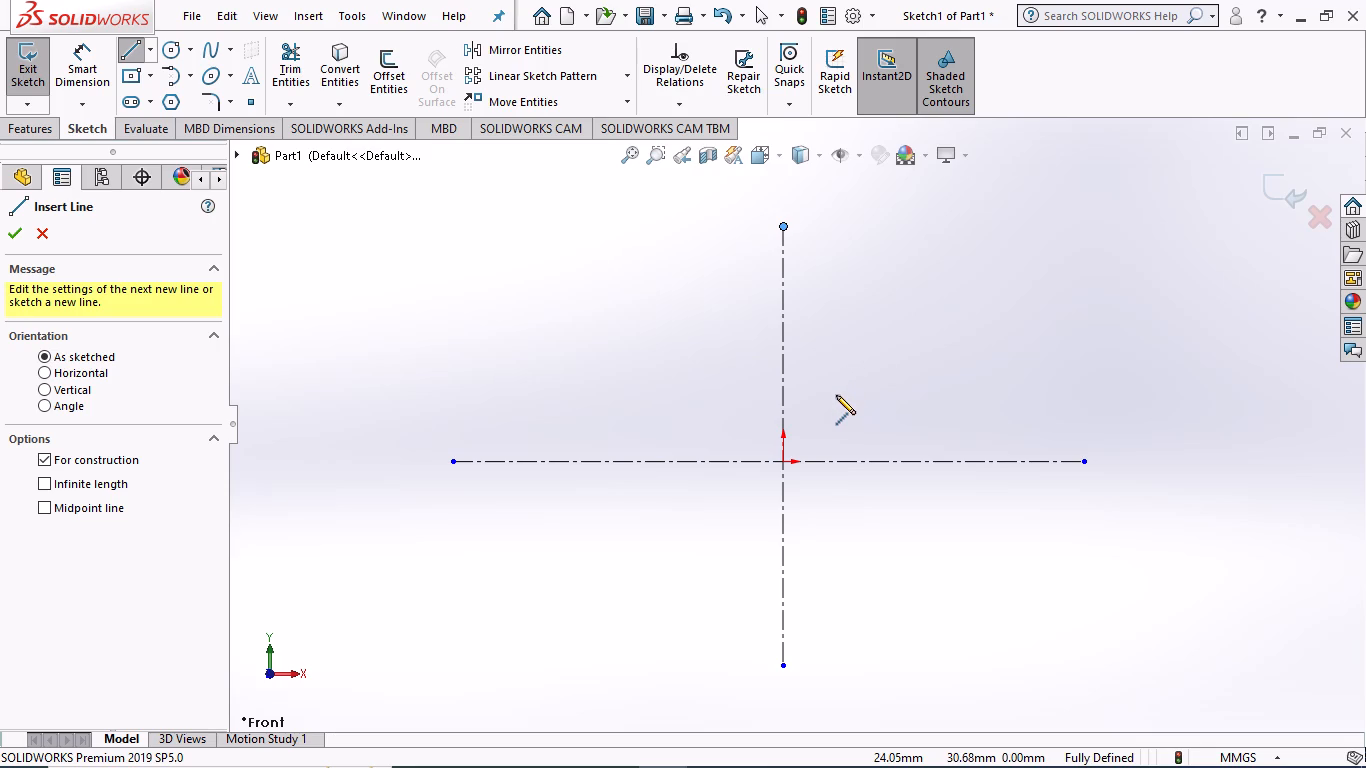
pyautogui.click(807, 224)
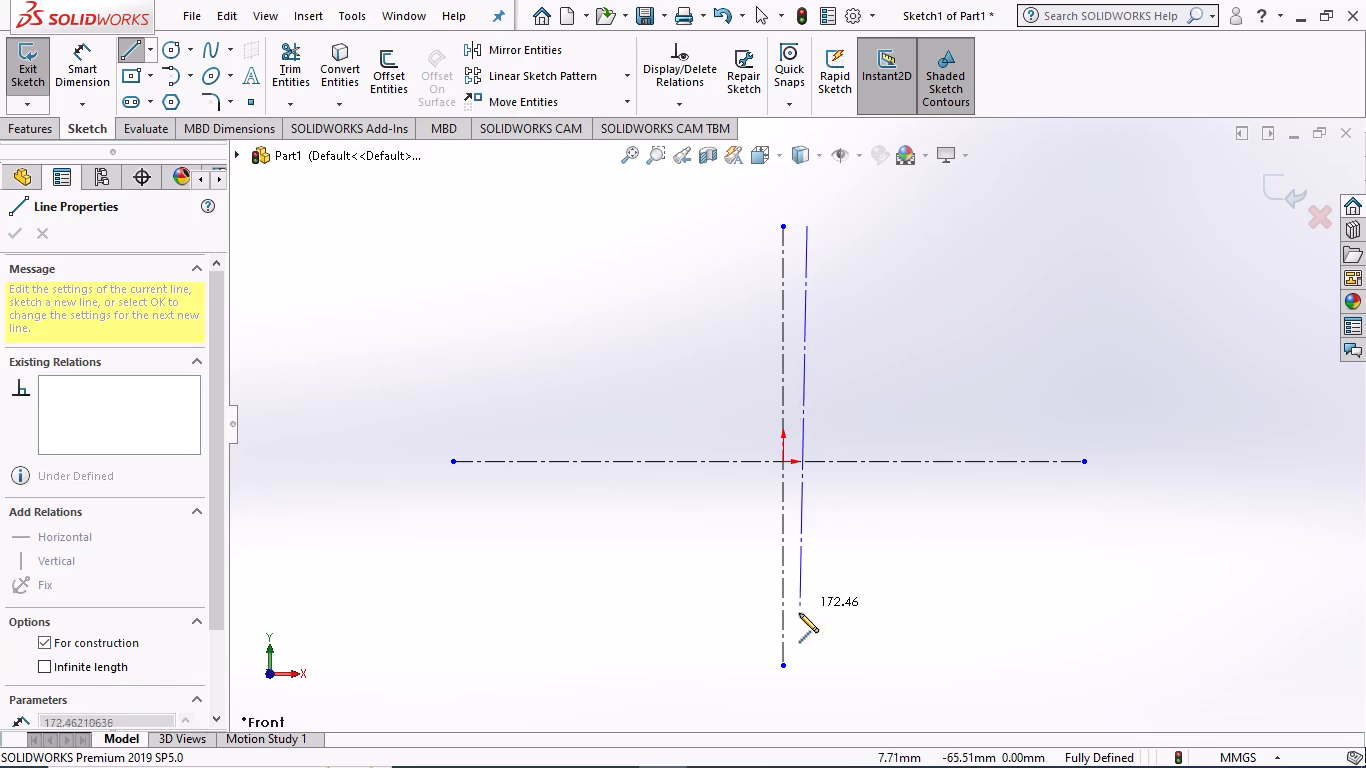
pyautogui.click(807, 664)
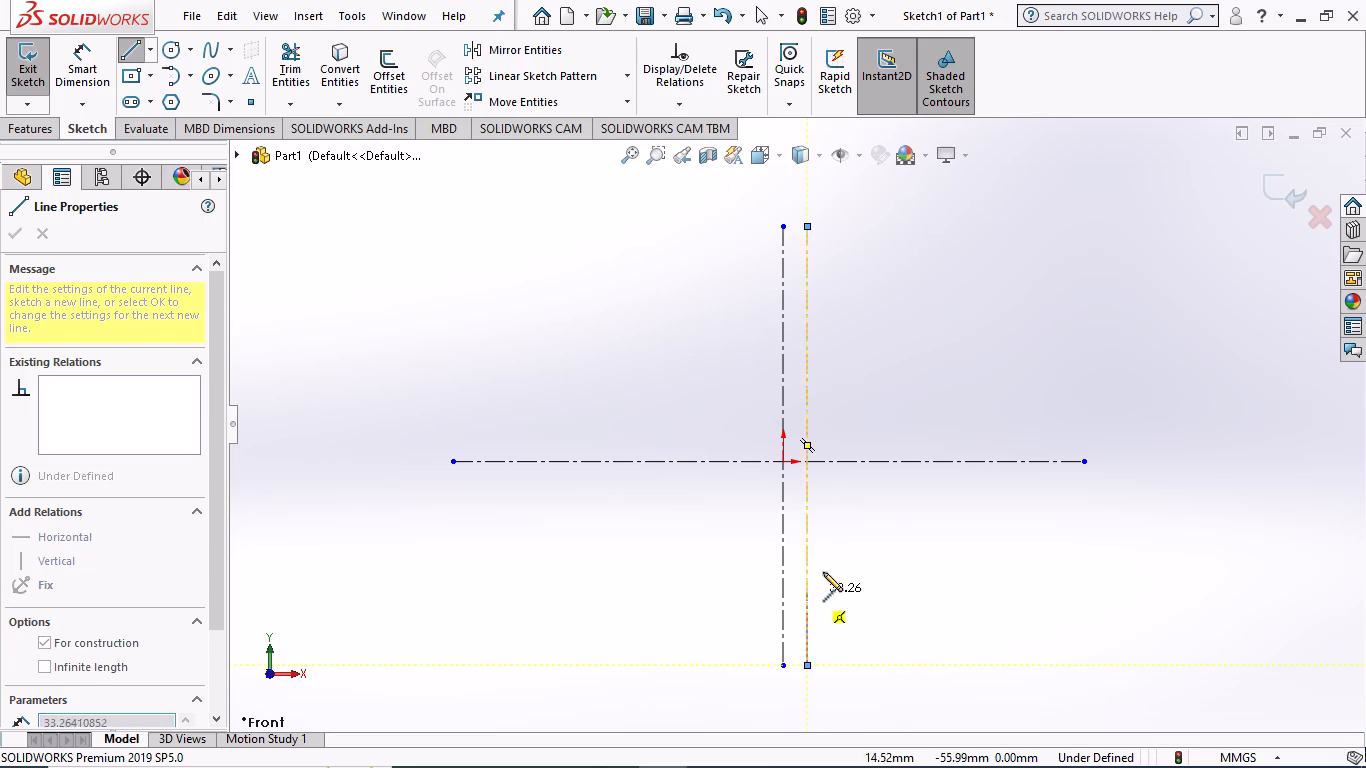
pyautogui.press('Escape')
# Dimension the spacing between the two vertical centerlines as 4 mm, placing the dimension above the origin.
pyautogui.click(59, 65)
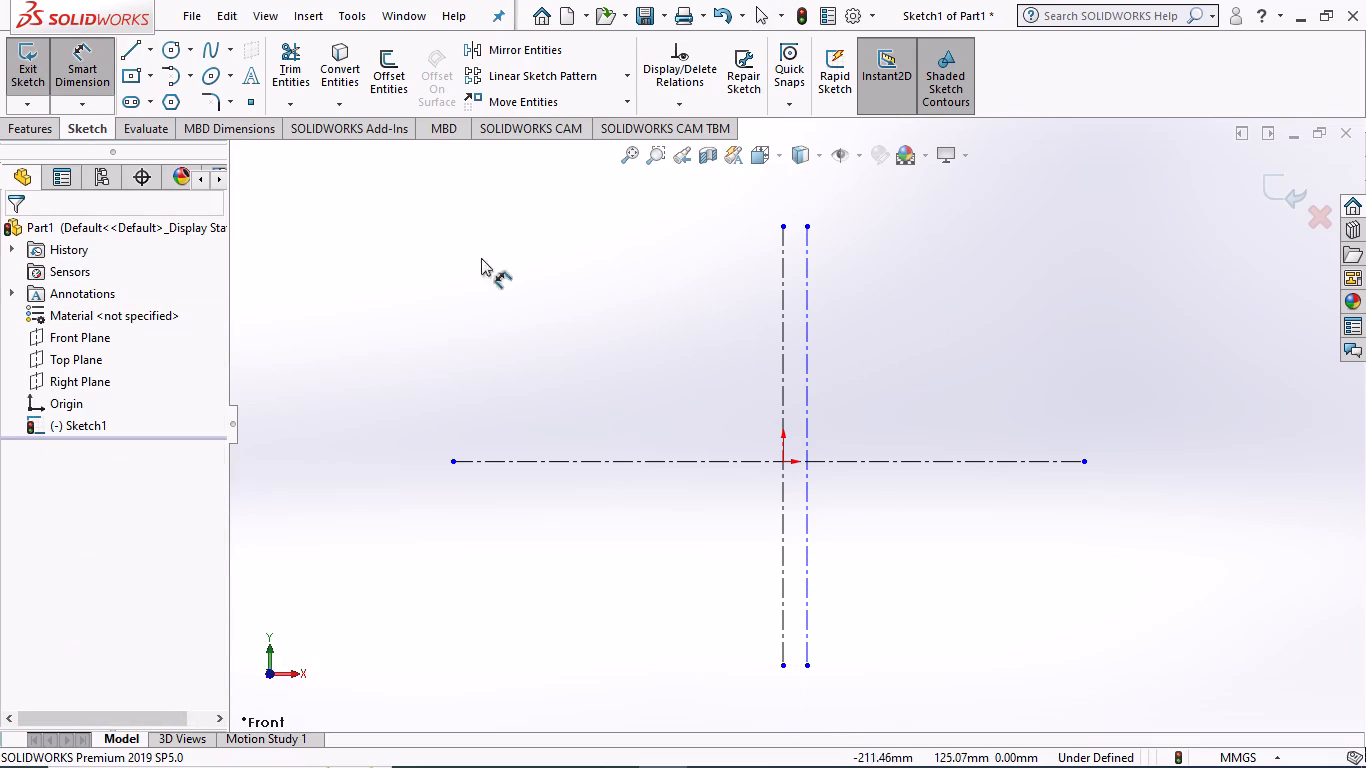
pyautogui.click(783, 311)
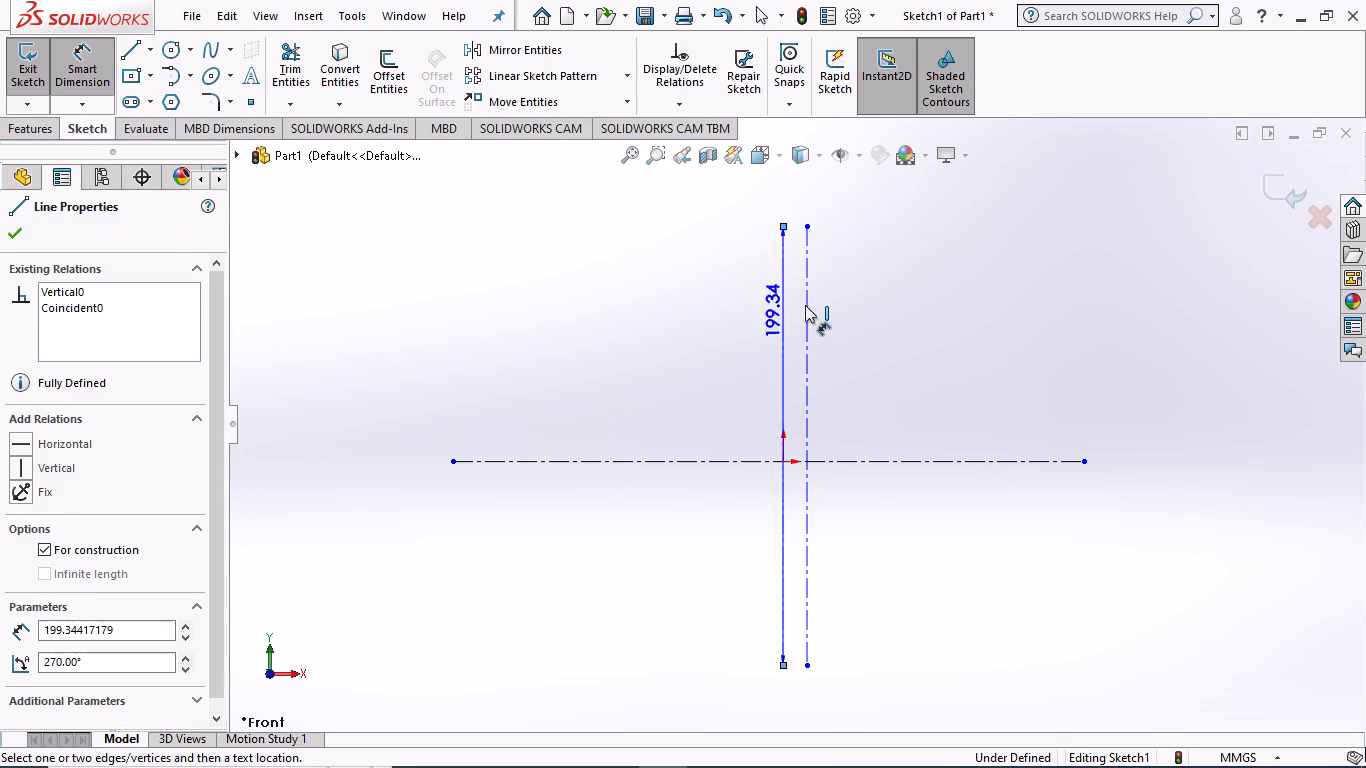
pyautogui.click(806, 301)
pyautogui.click(798, 313)
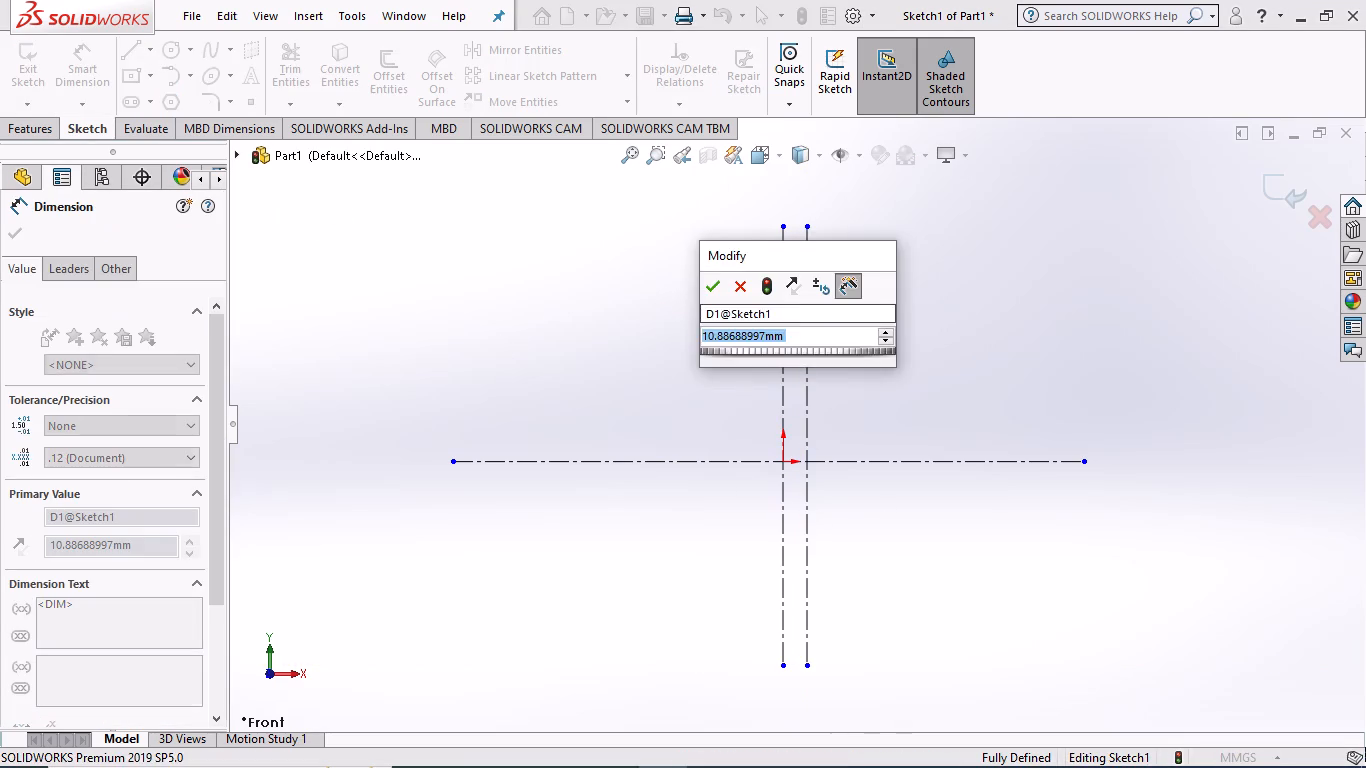
pyautogui.press('4')
pyautogui.press('Return')
pyautogui.scroll(-2, 796, 312)
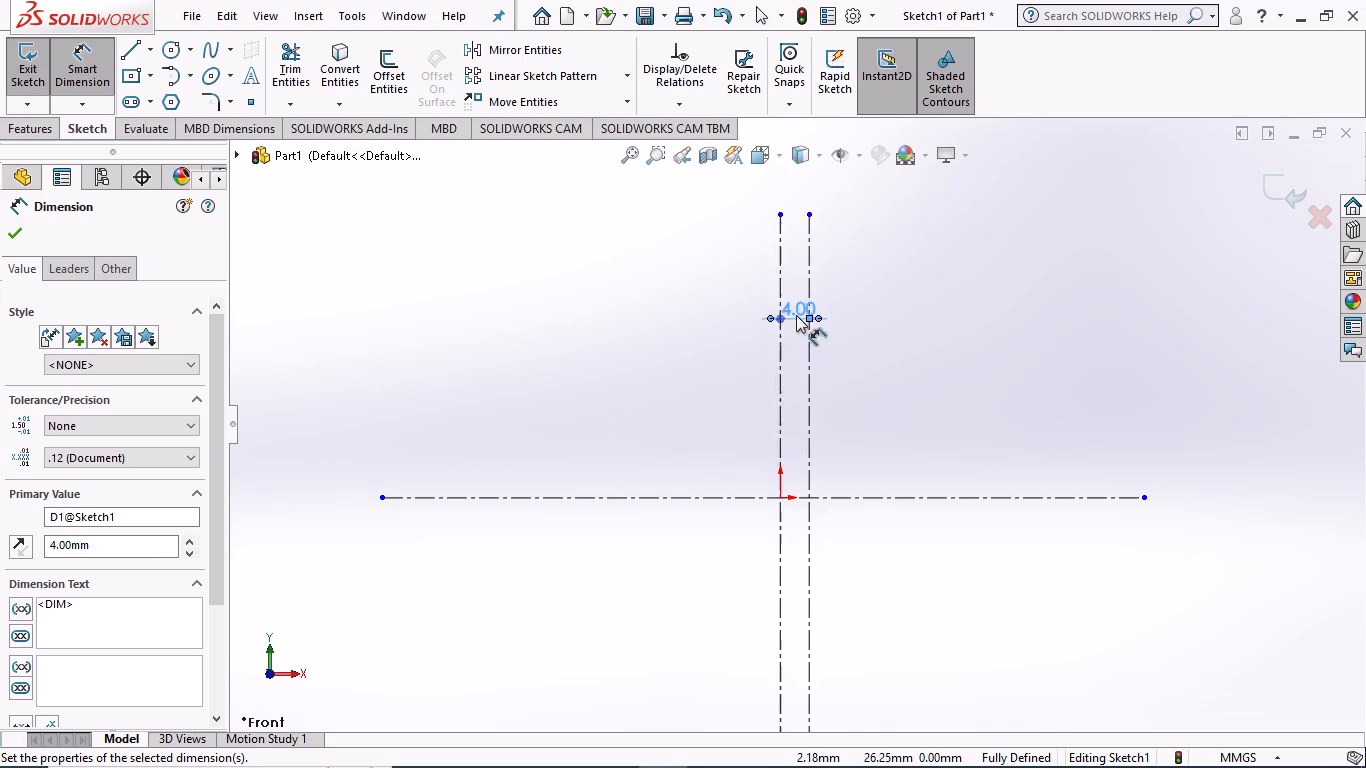
pyautogui.scroll(-3, 796, 315)
pyautogui.scroll(4, 786, 397)
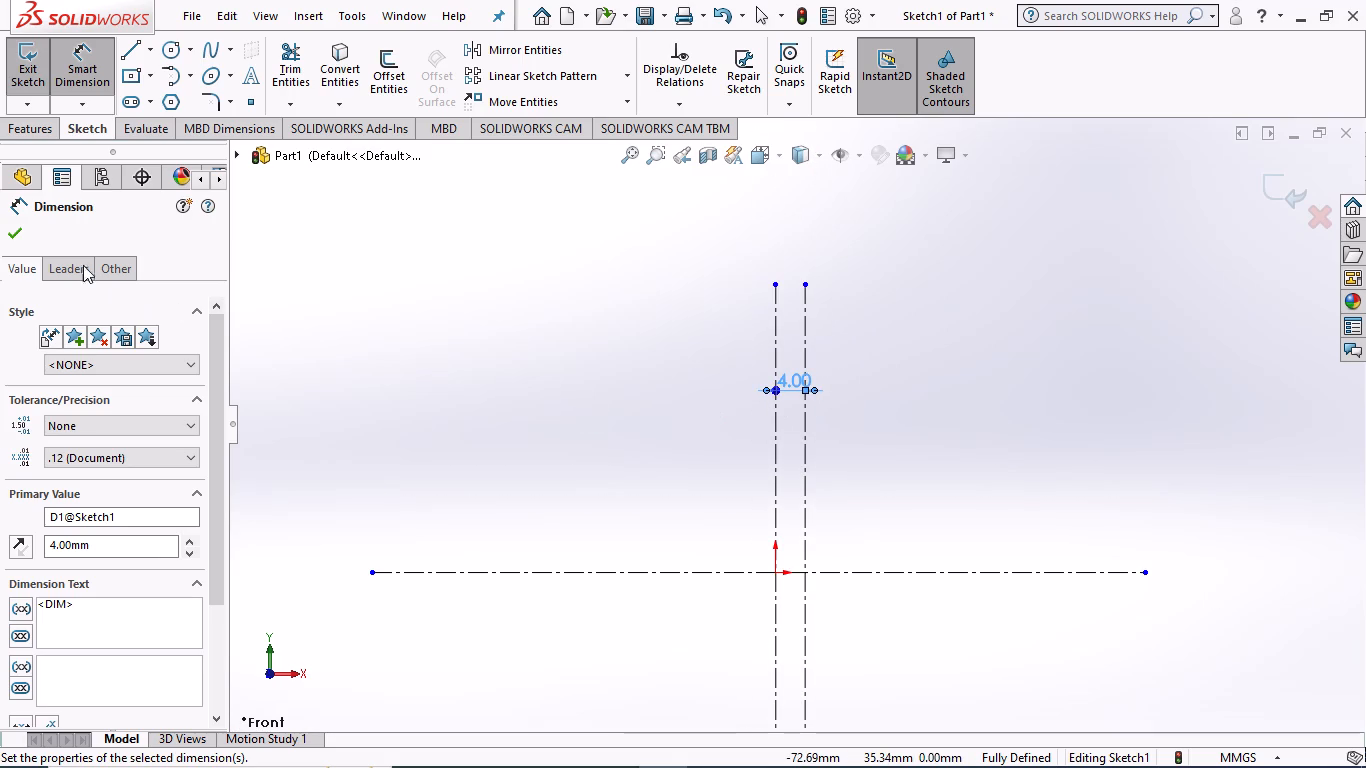
# Reposition the 4 mm spacing dimension above the upper ends of the two vertical centerlines.
pyautogui.click(15, 227)
pyautogui.scroll(1, 805, 405)
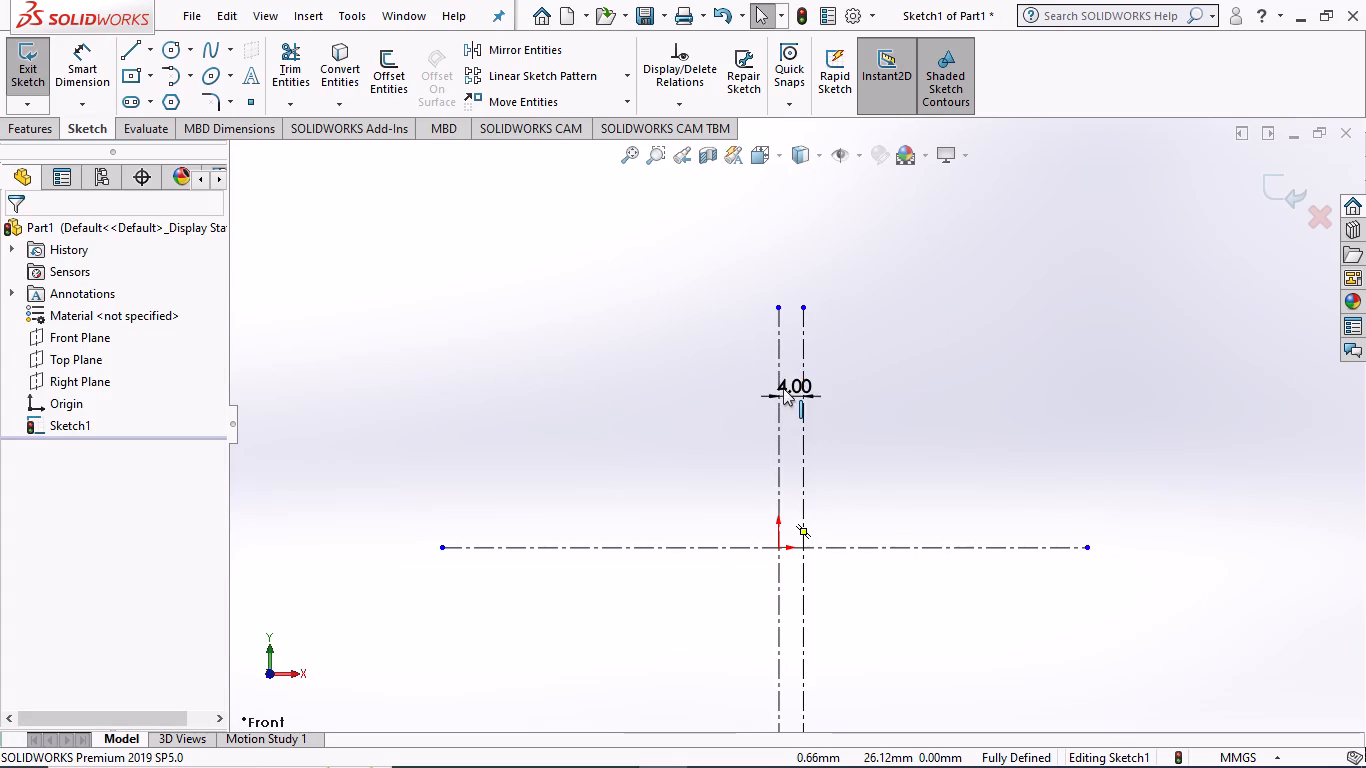
pyautogui.moveTo(794, 388); pyautogui.dragTo(797, 413)
pyautogui.moveTo(792, 271); pyautogui.dragTo(792, 236)
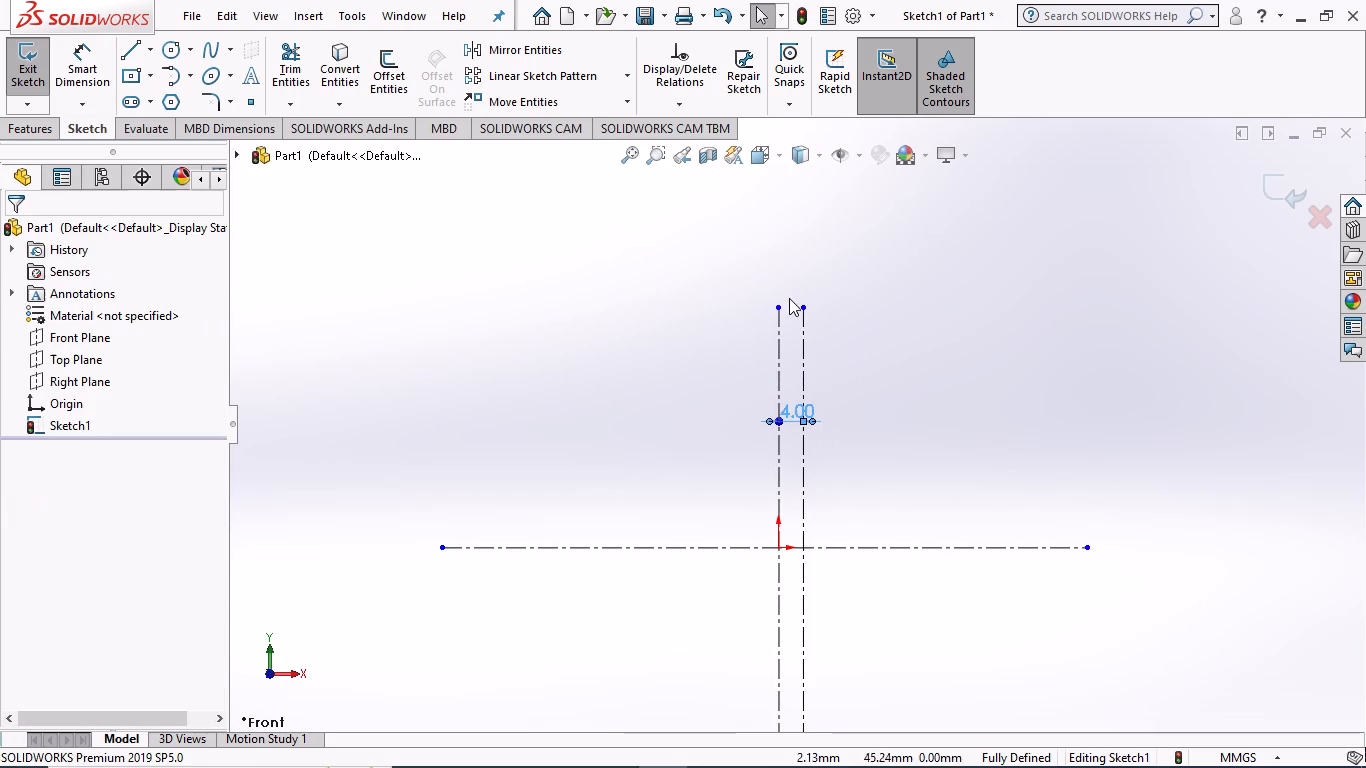
pyautogui.scroll(3, 876, 404)
pyautogui.scroll(-3, 819, 447)
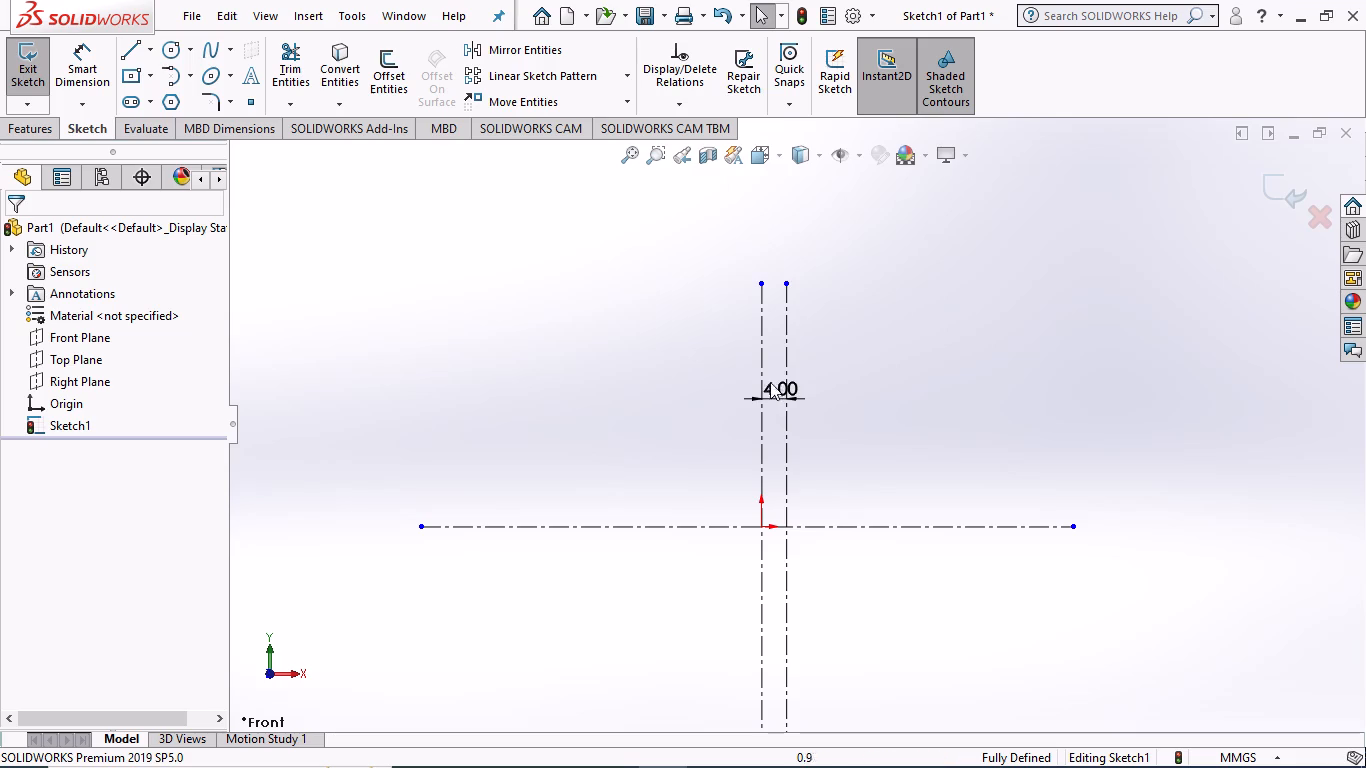
pyautogui.moveTo(778, 391); pyautogui.dragTo(765, 217)
pyautogui.scroll(1, 817, 468)
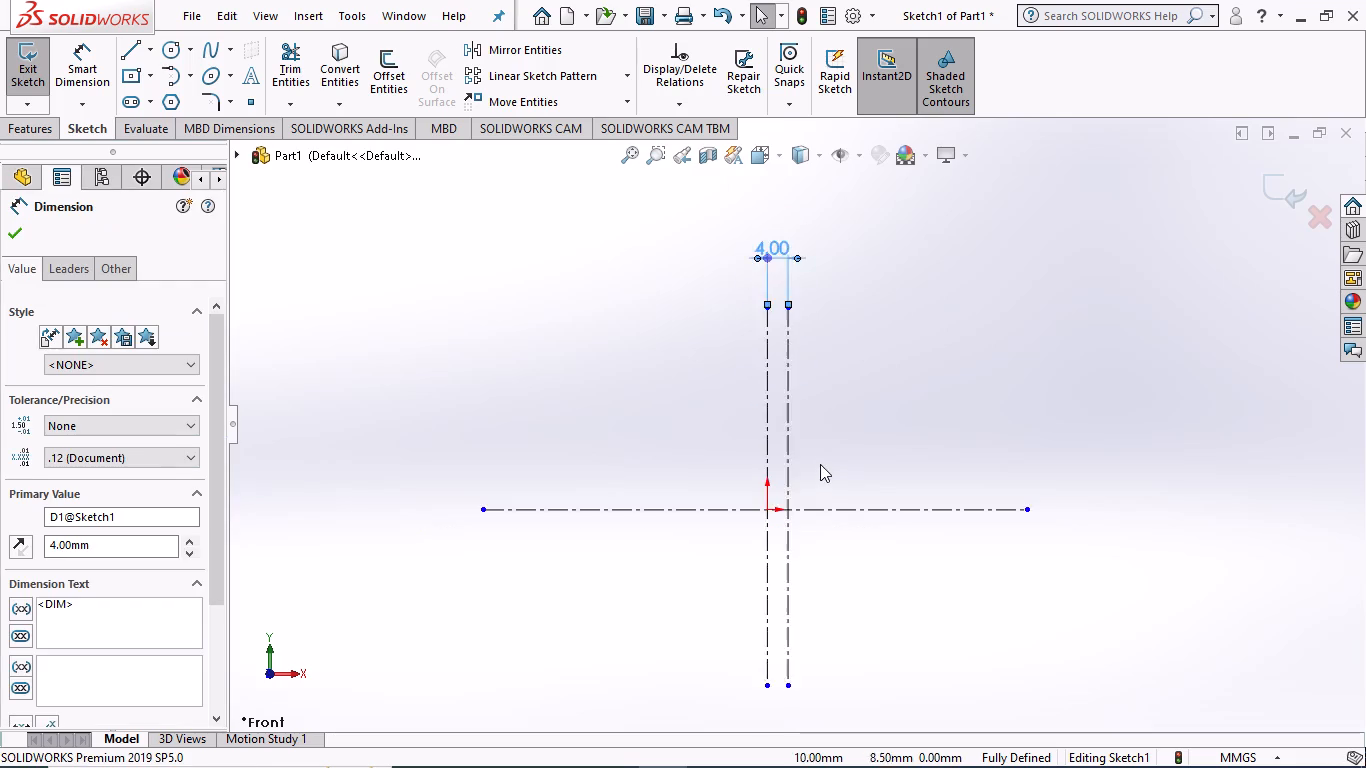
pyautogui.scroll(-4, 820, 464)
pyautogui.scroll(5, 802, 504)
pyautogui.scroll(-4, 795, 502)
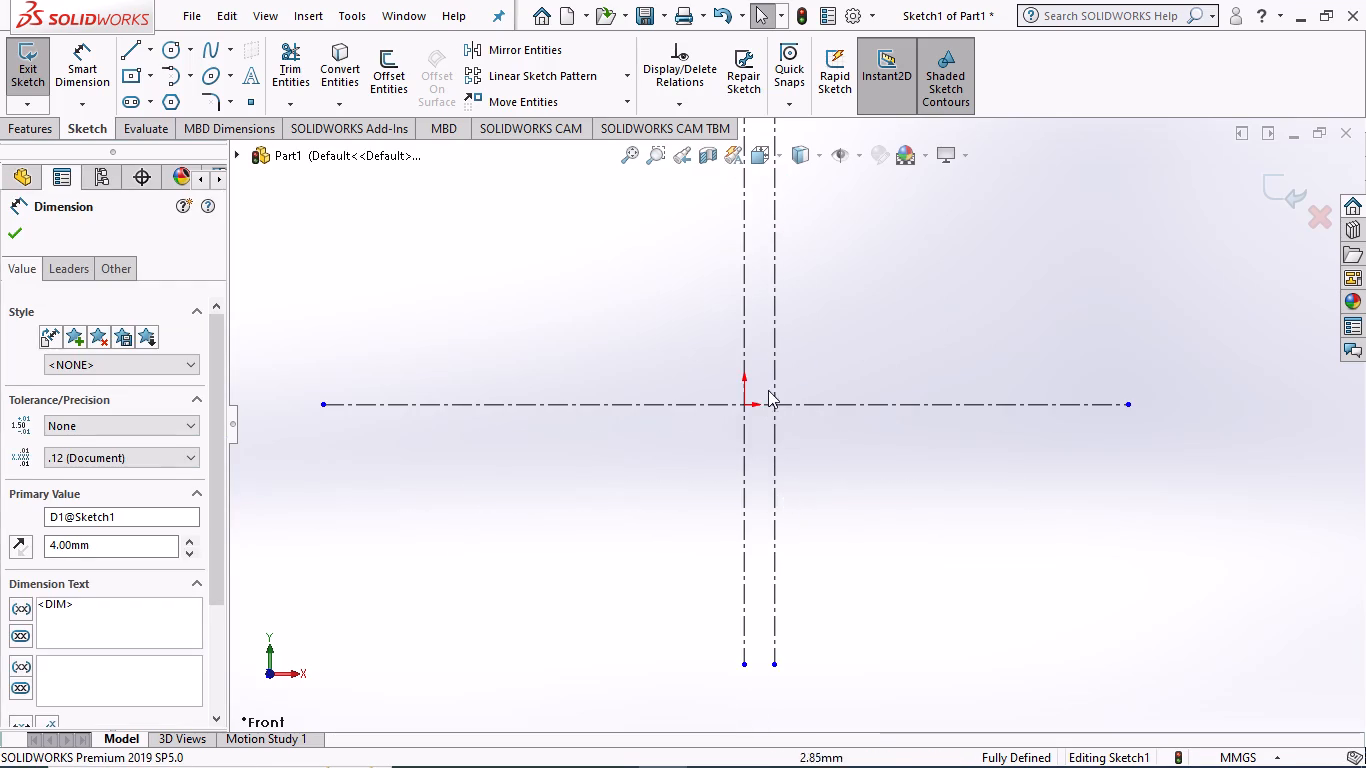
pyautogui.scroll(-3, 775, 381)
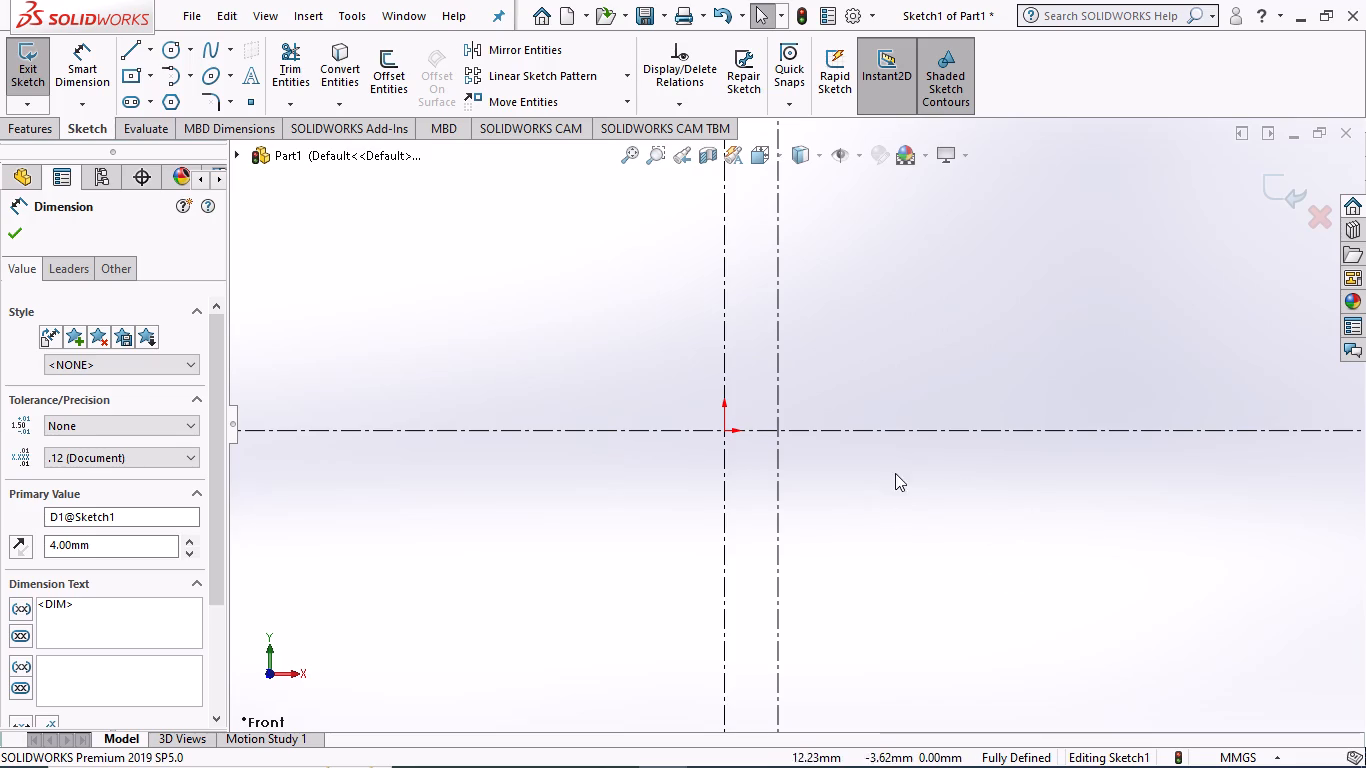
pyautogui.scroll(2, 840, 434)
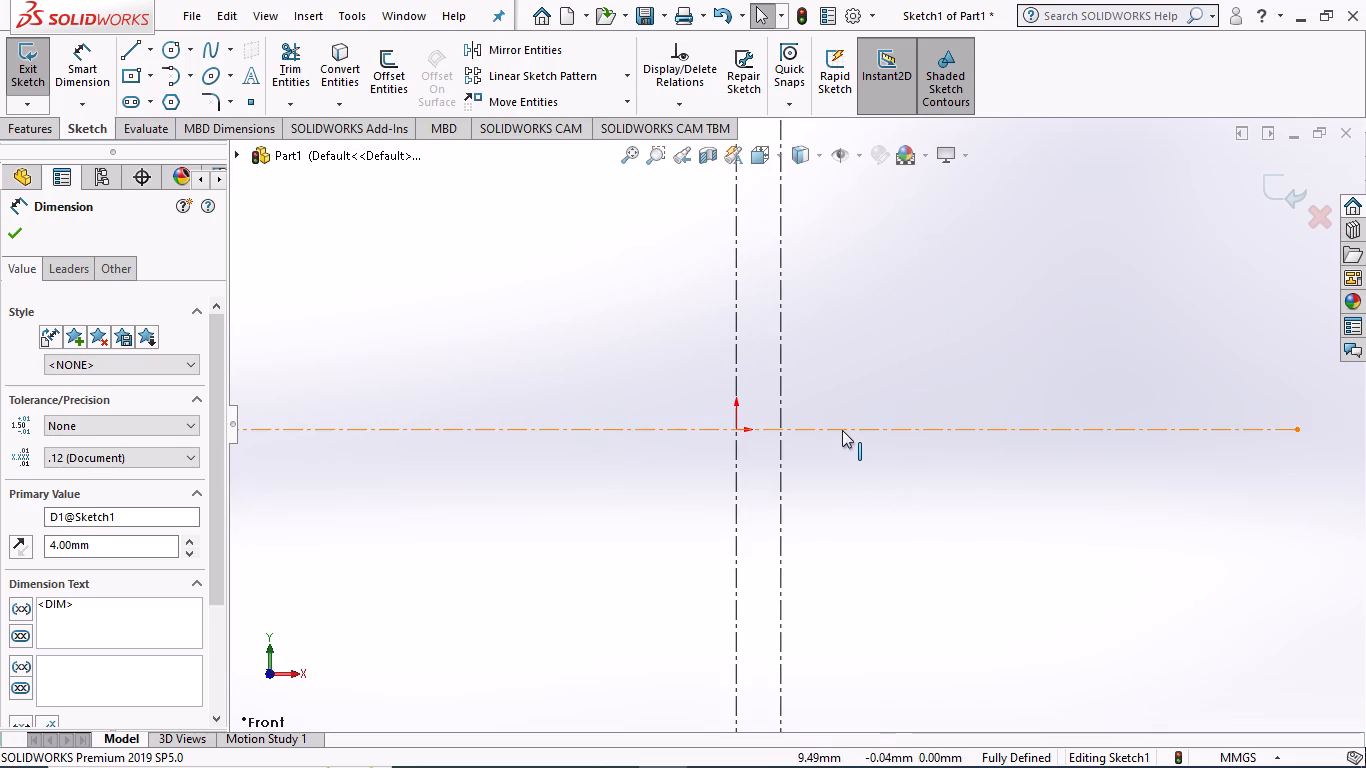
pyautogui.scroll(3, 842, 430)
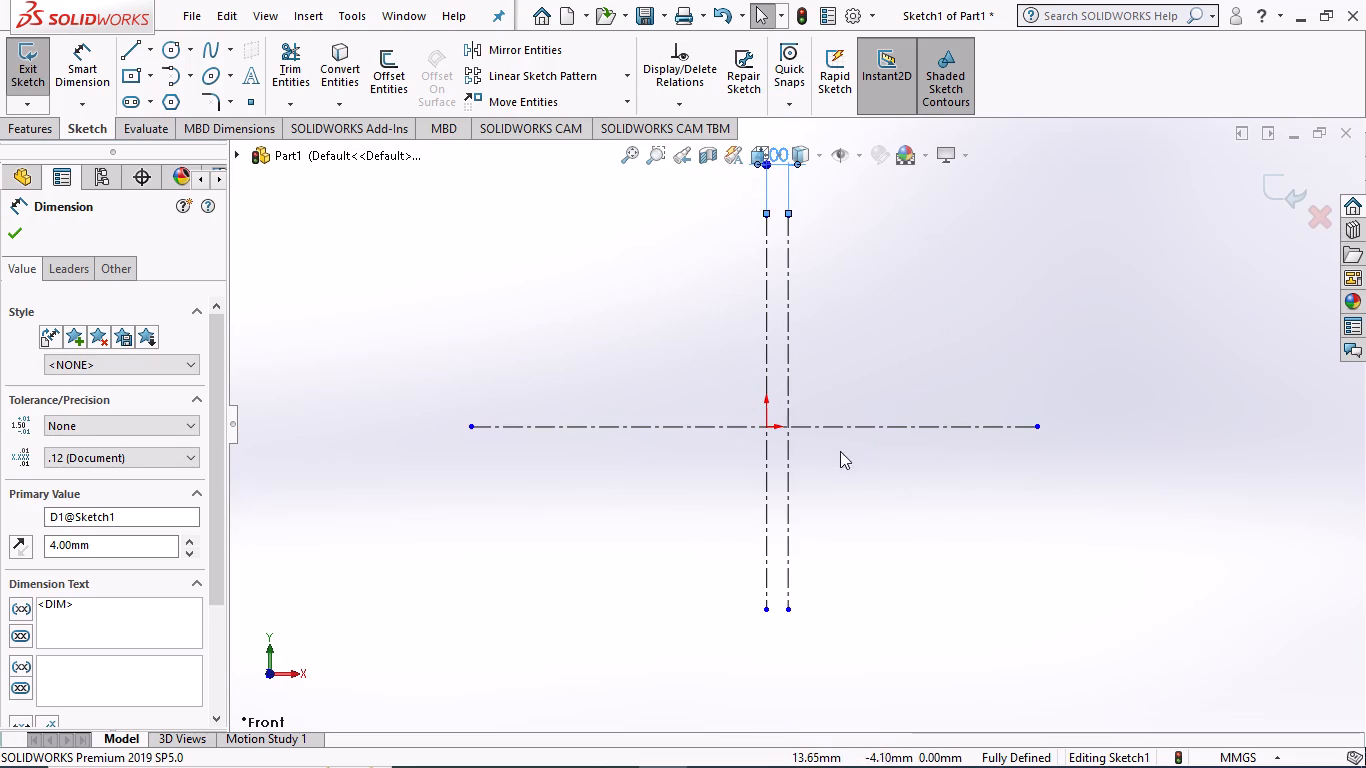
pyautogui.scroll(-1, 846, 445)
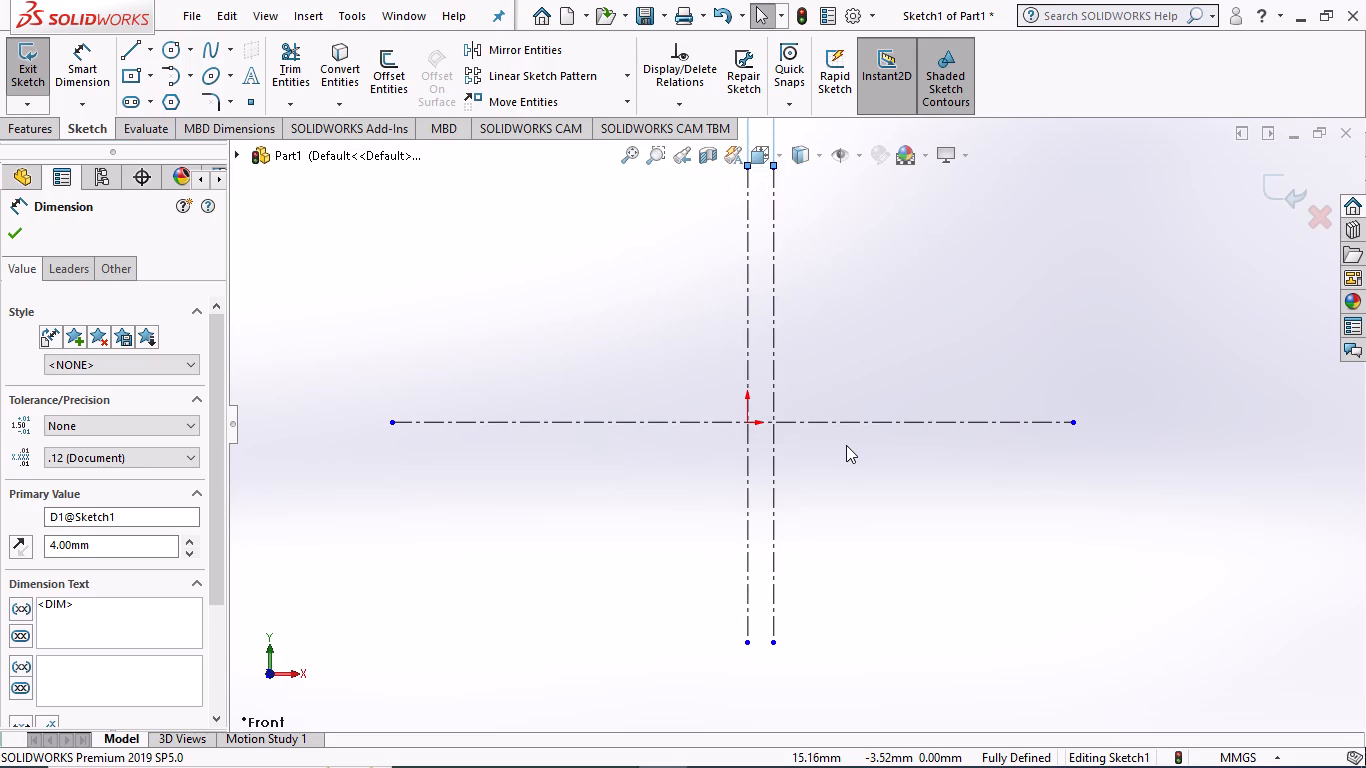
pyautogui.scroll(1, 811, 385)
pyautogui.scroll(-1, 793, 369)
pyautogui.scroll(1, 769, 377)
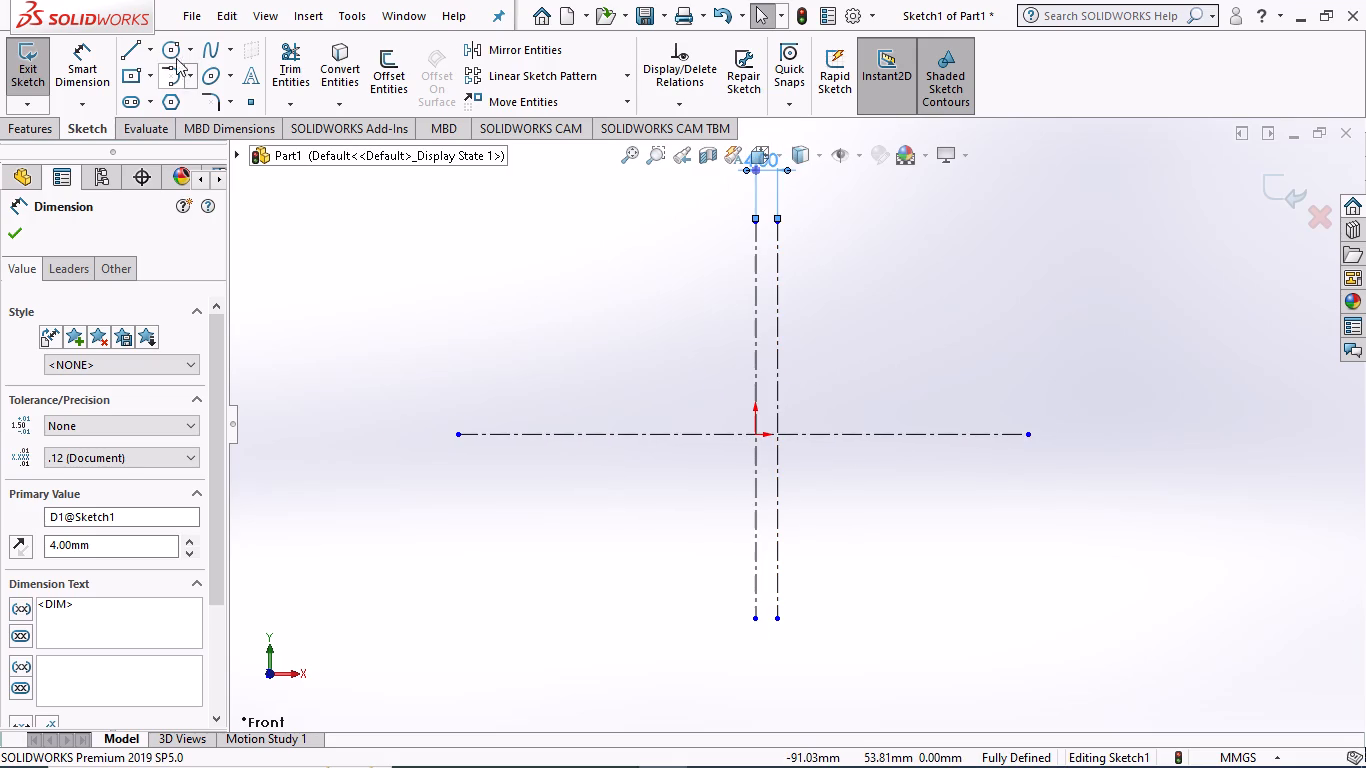
# Sketch two concentric circles centred on the origin, with radii of about 23.5 mm and about 28.5 mm.
pyautogui.click(173, 48)
pyautogui.click(754, 433)
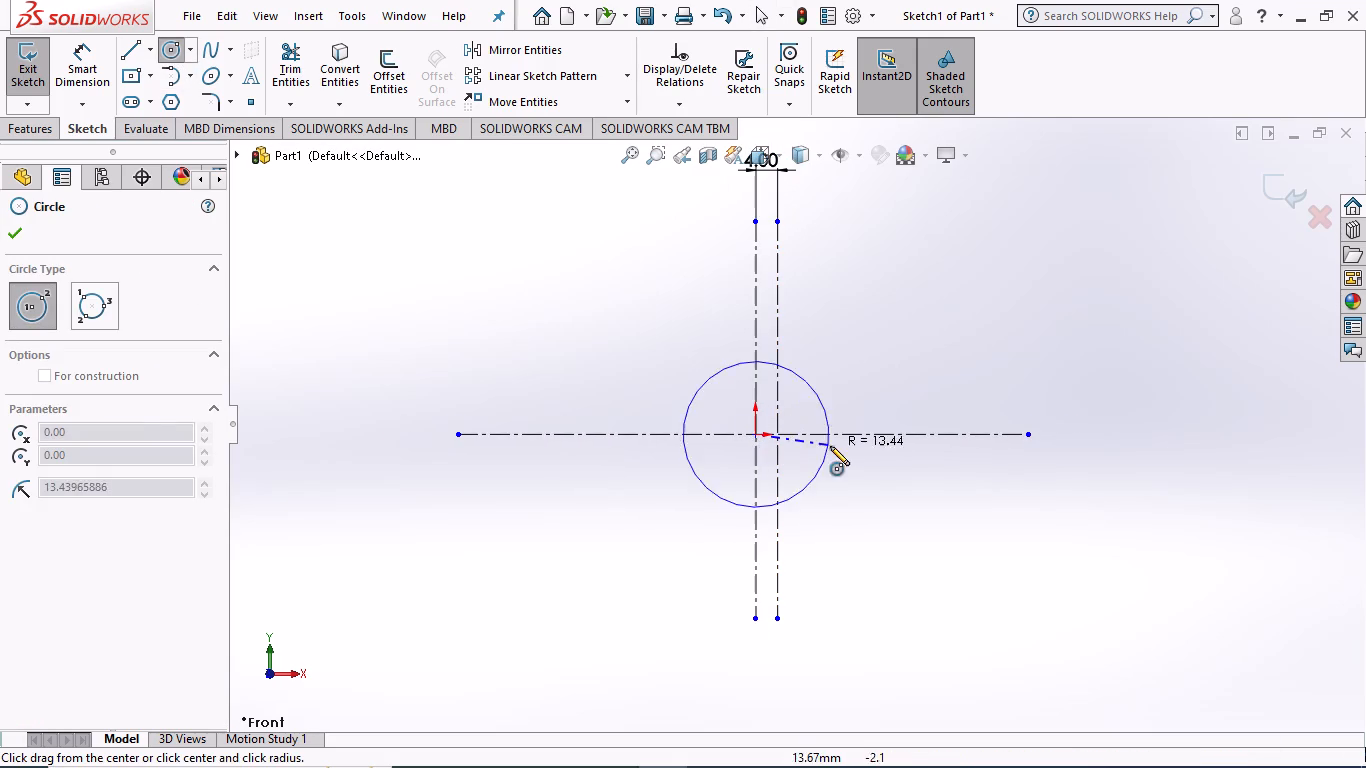
pyautogui.click(881, 459)
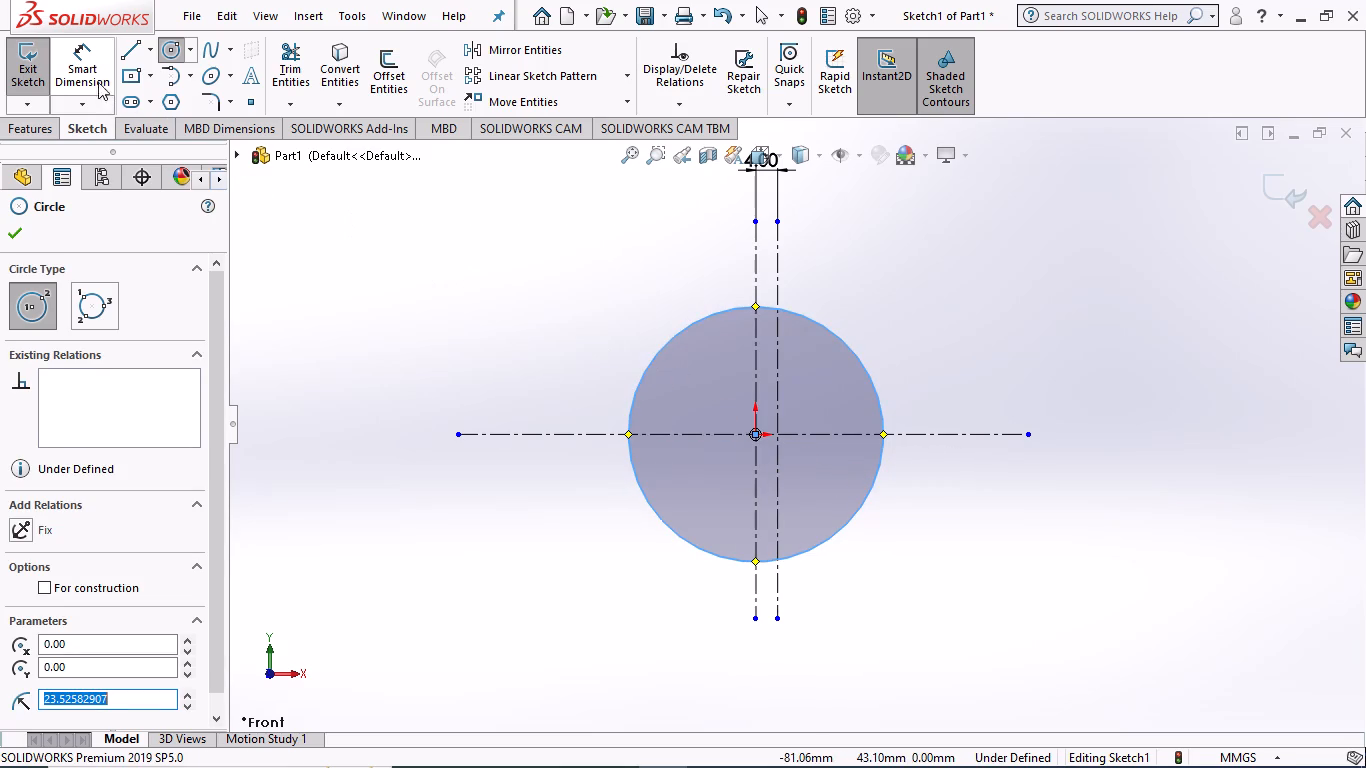
pyautogui.click(752, 433)
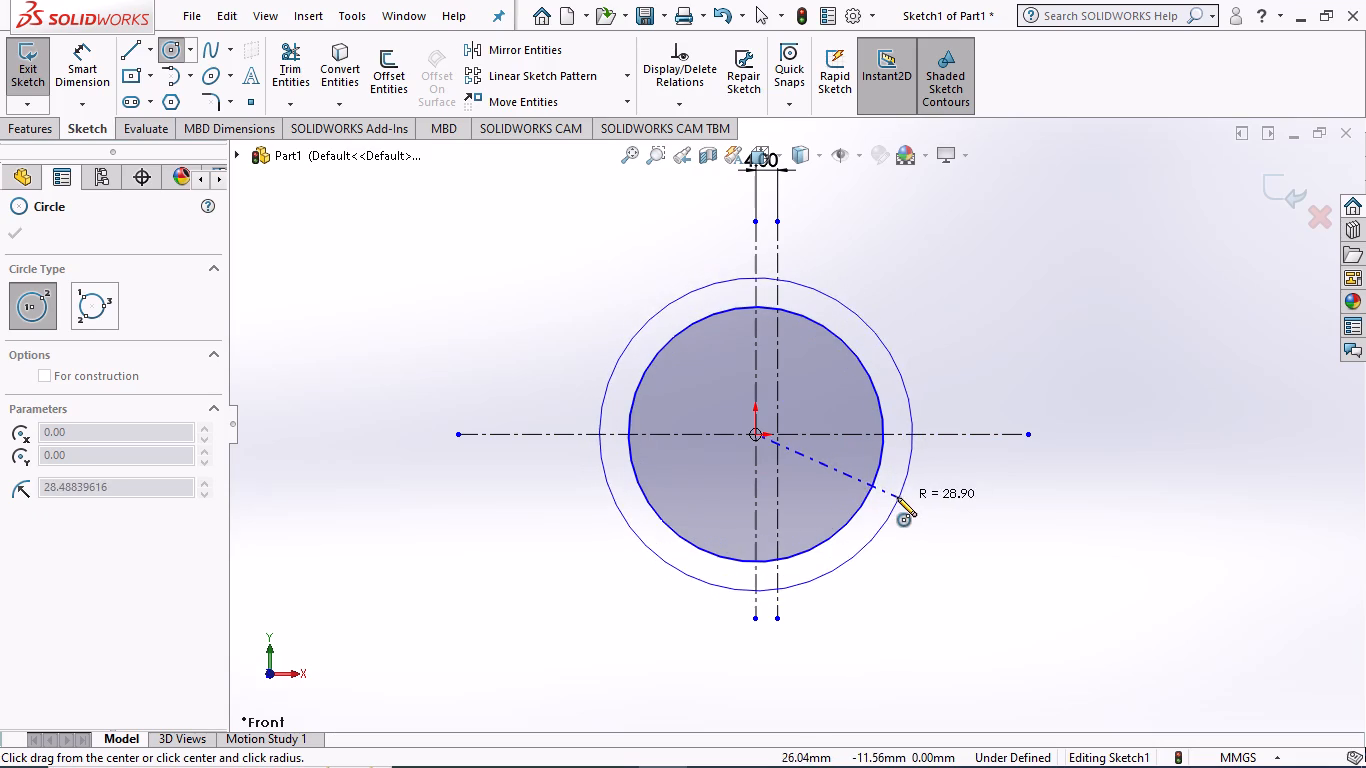
pyautogui.click(897, 497)
# Dimension the diameter of the smaller circle as 170 mm, placing the dimension above the circle's centre.
pyautogui.click(93, 70)
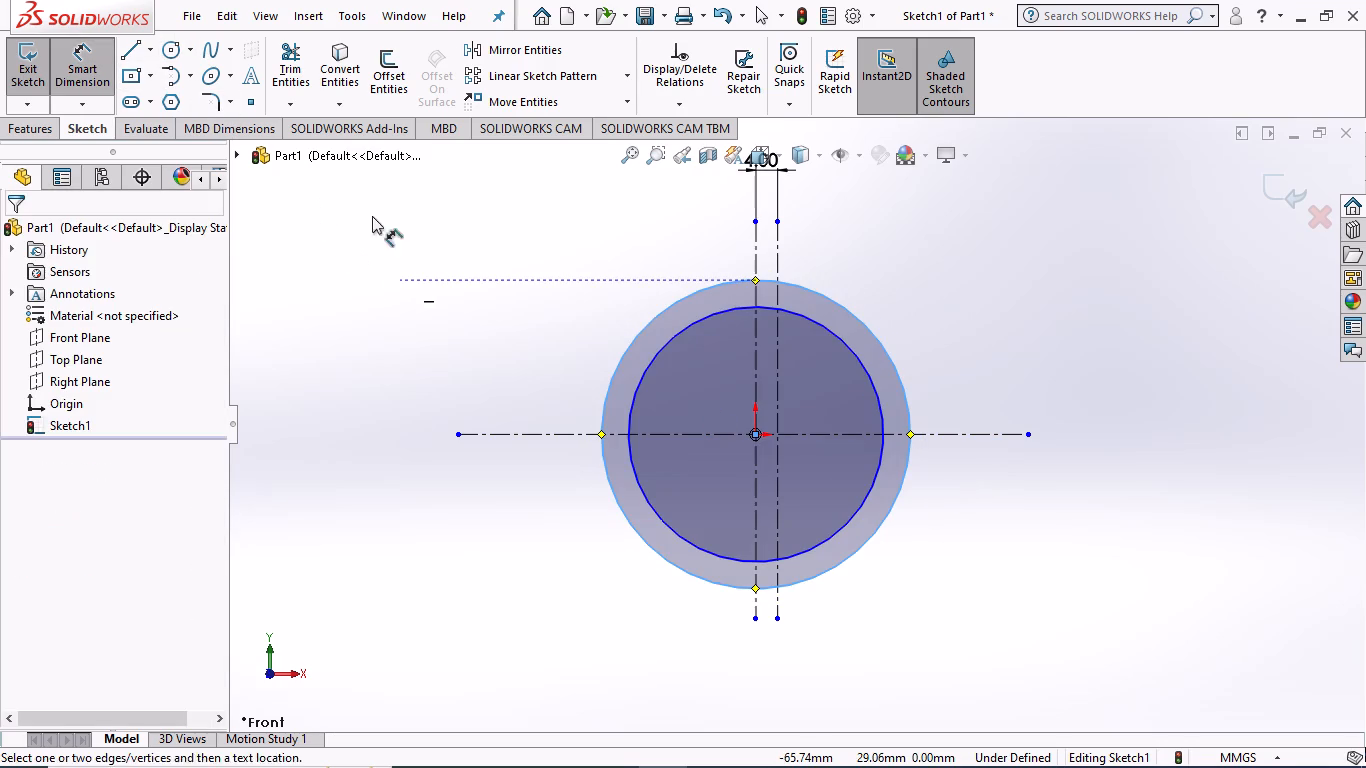
pyautogui.click(832, 333)
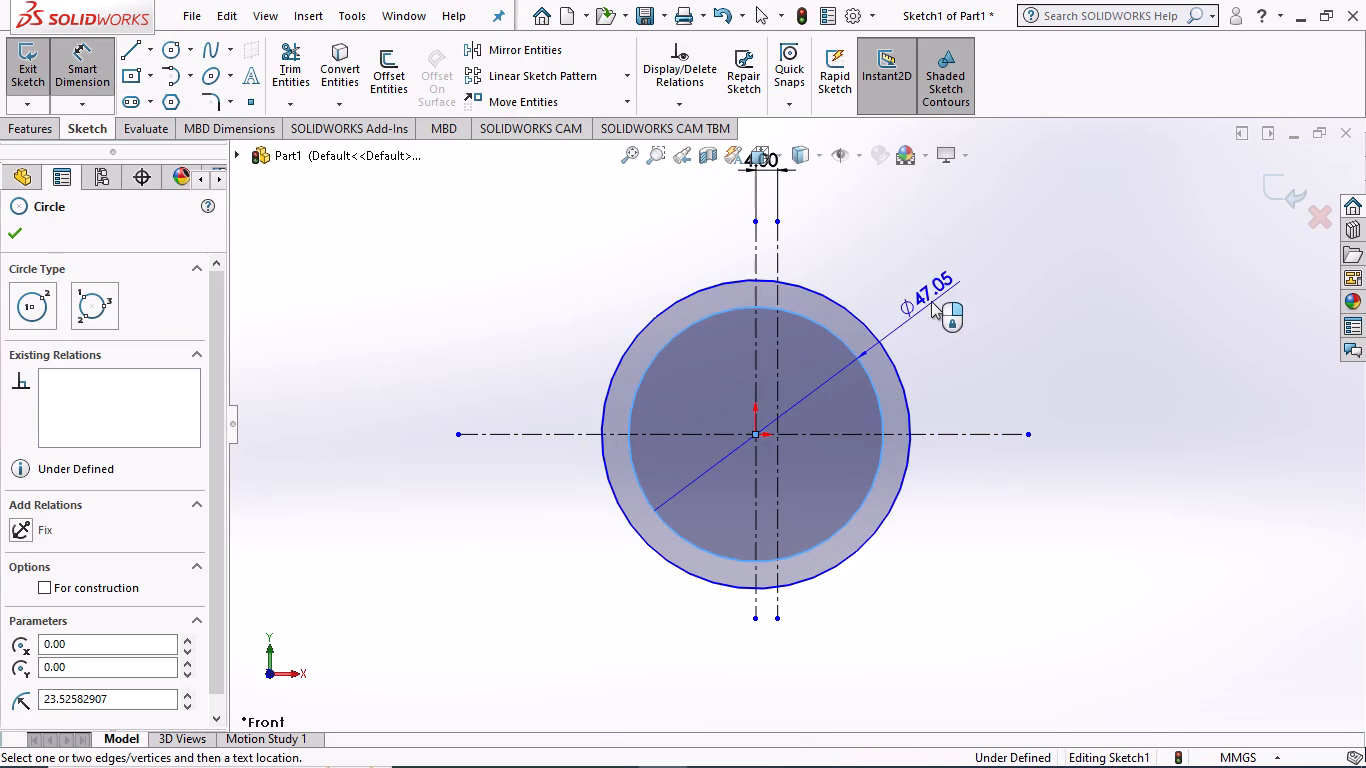
pyautogui.click(853, 225)
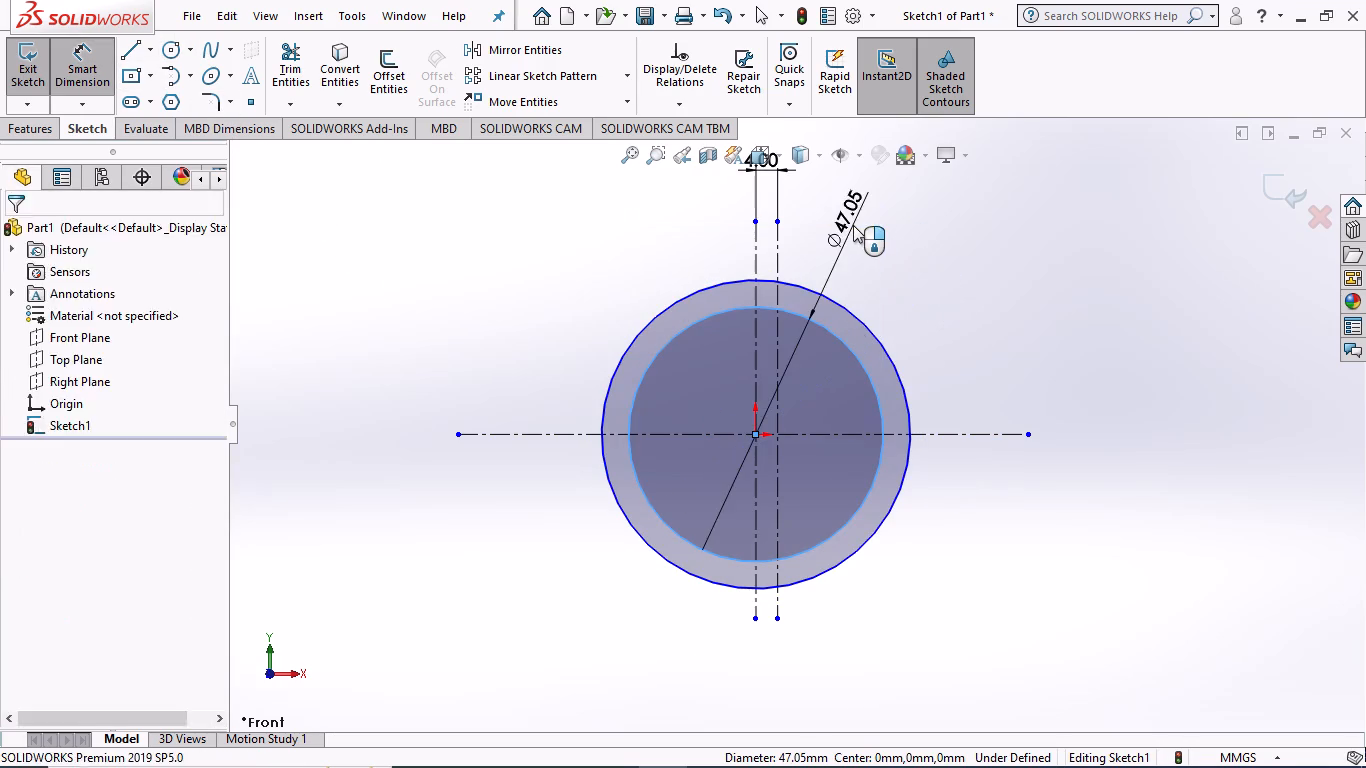
pyautogui.write('80')
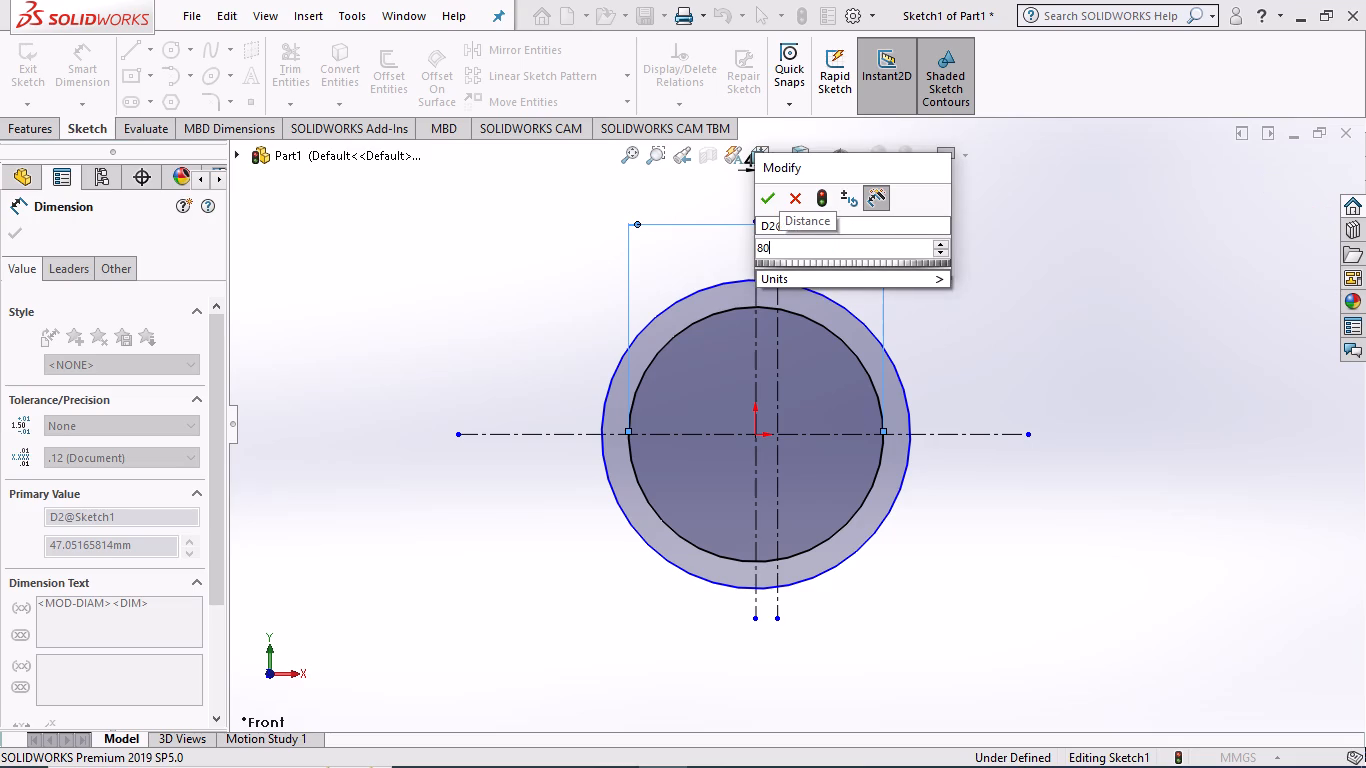
pyautogui.press('BackSpace')
pyautogui.press('BackSpace')
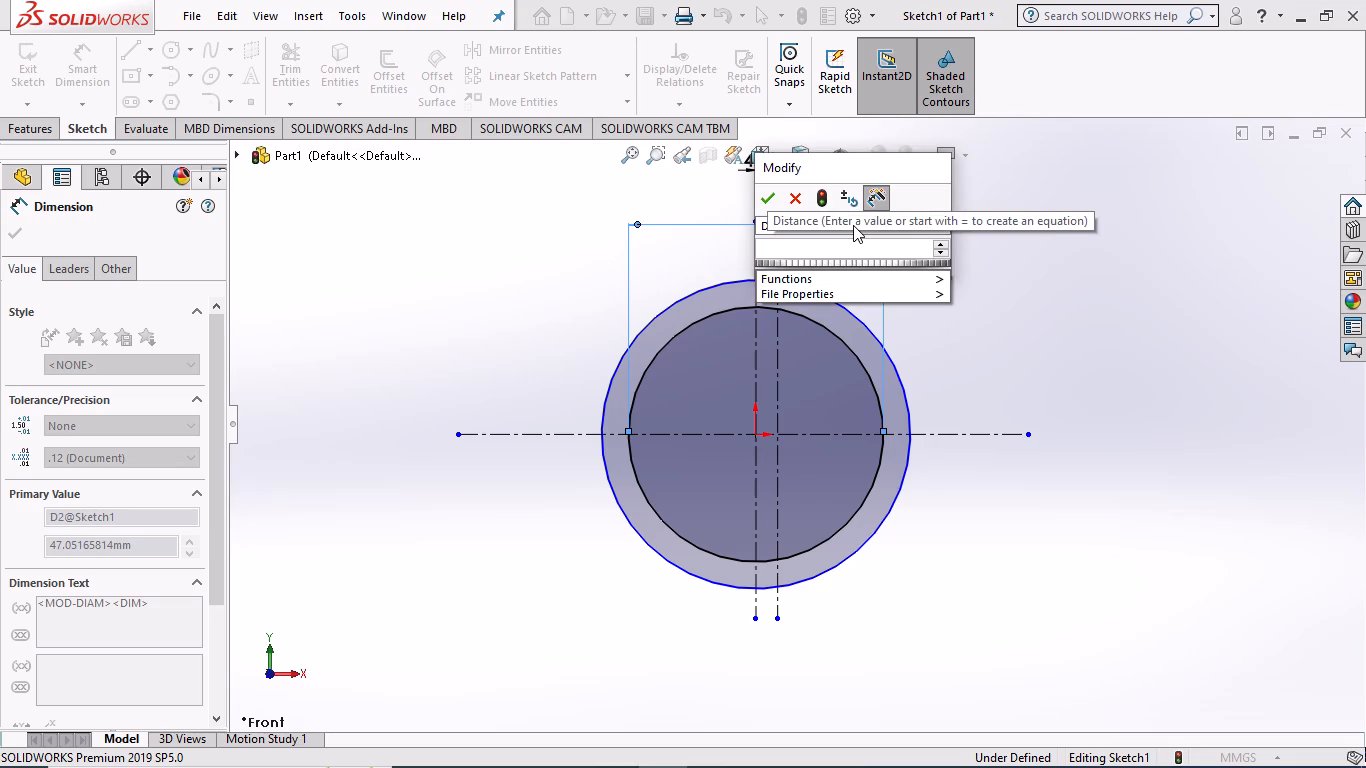
pyautogui.press('1')
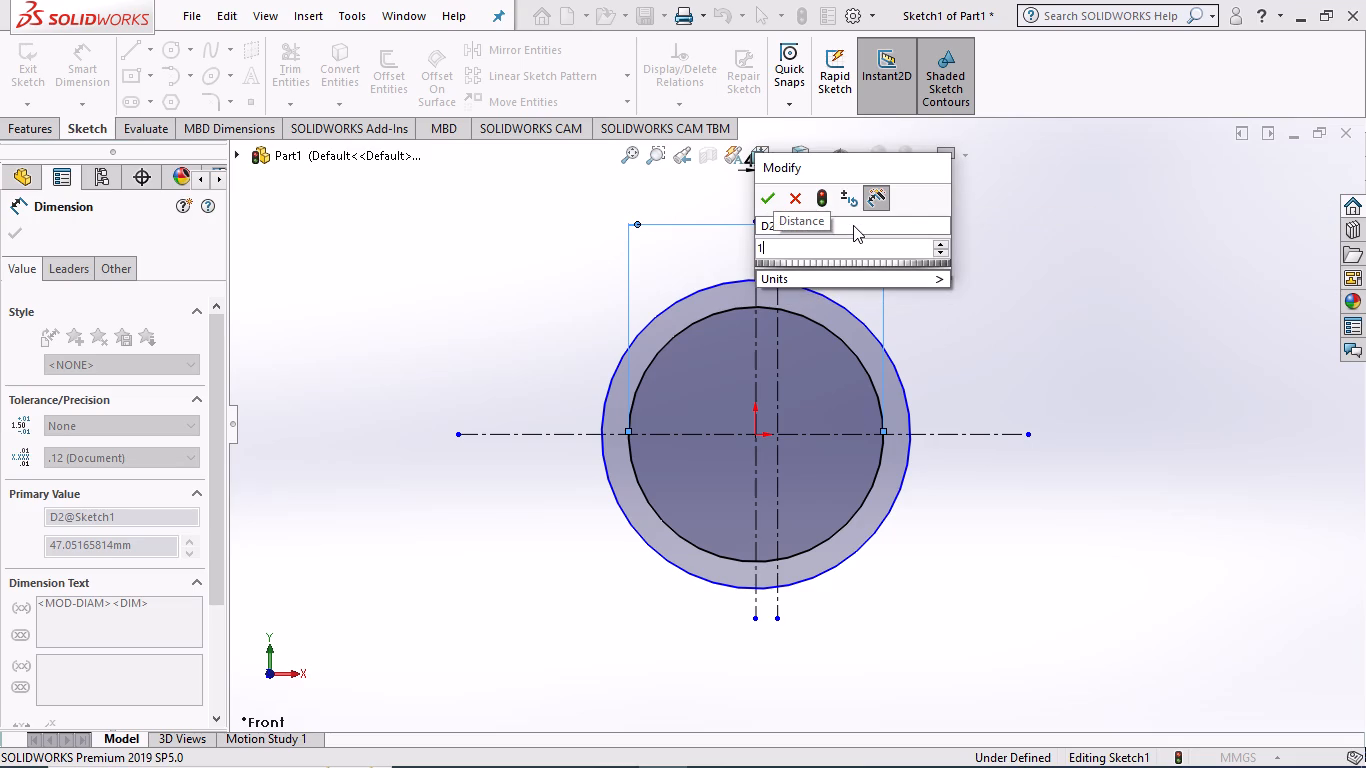
pyautogui.write('70')
pyautogui.press('Return')
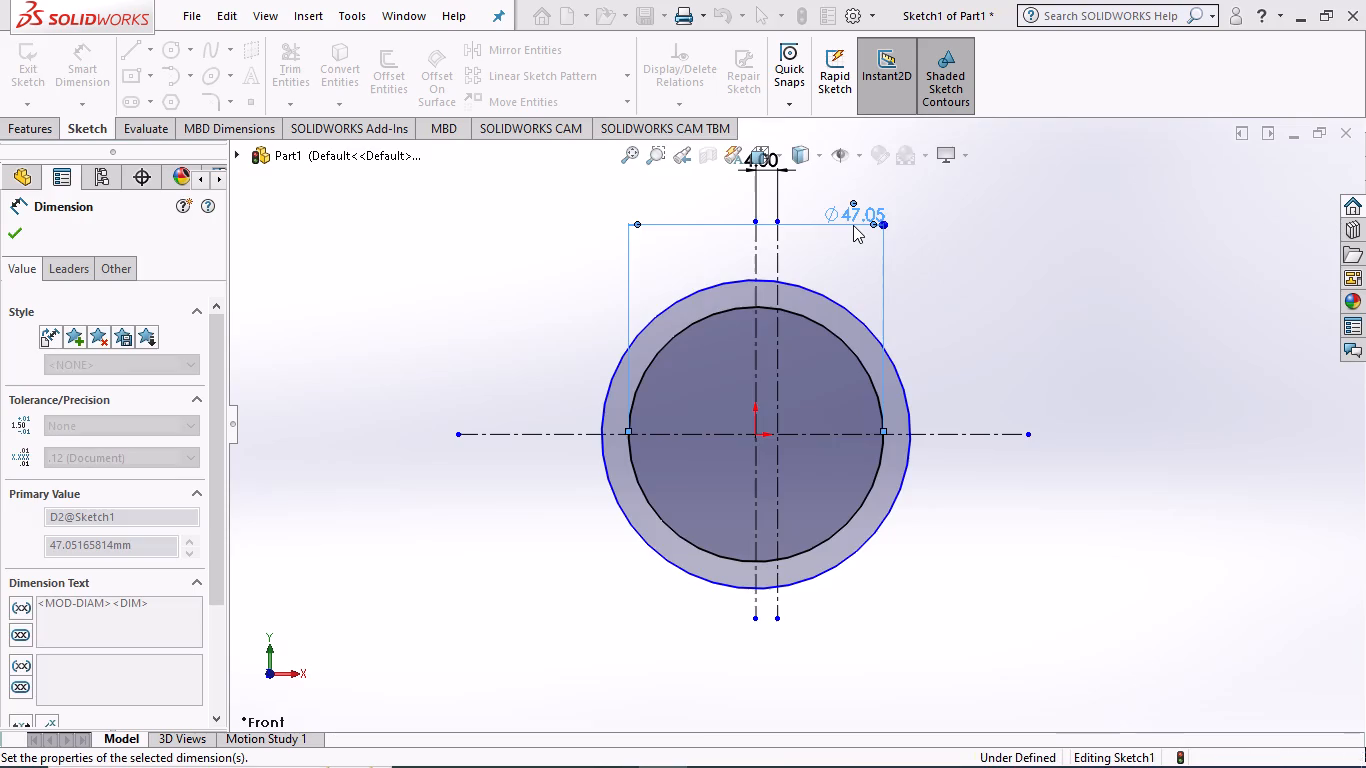
# Lengthen the horizontal centerline in both directions to about 176 mm on each side of the origin.
pyautogui.scroll(7, 853, 225)
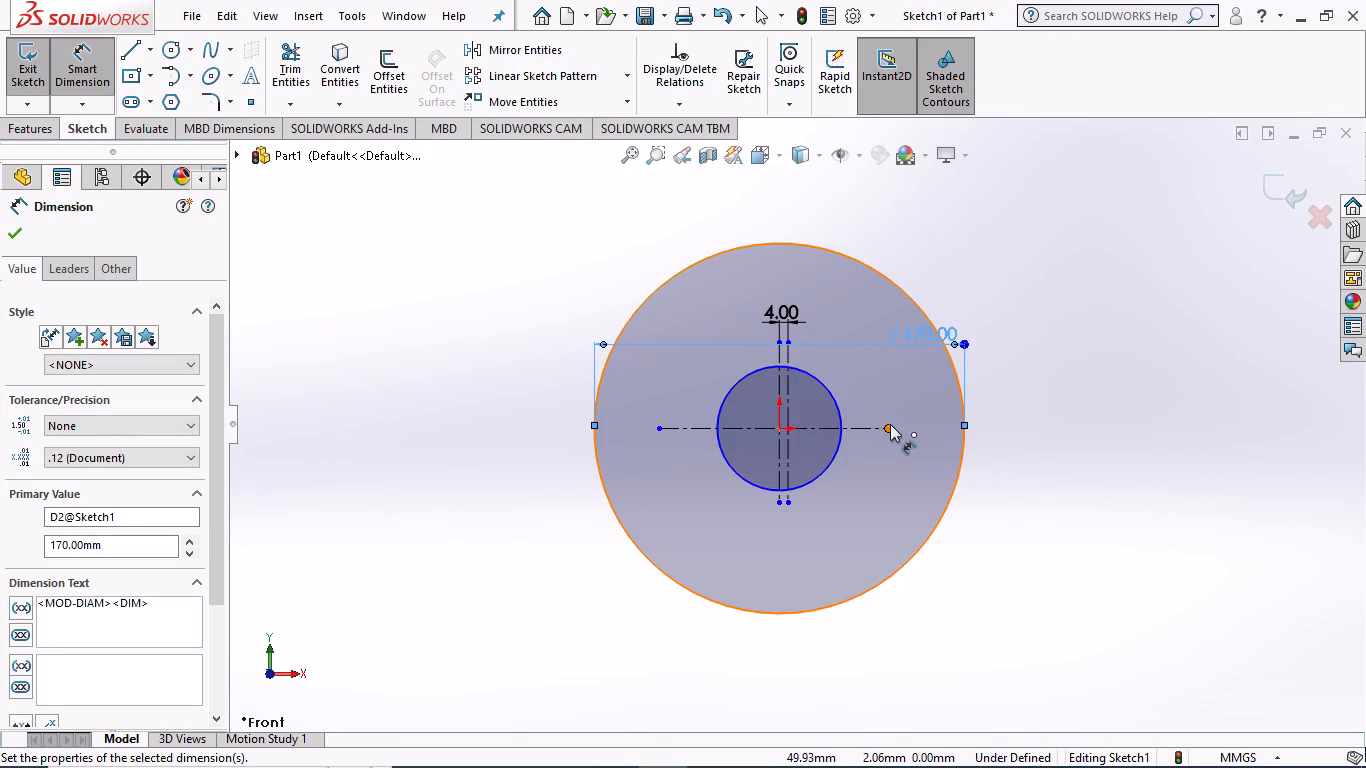
pyautogui.moveTo(887, 426); pyautogui.dragTo(1063, 494)
pyautogui.scroll(1, 1003, 455)
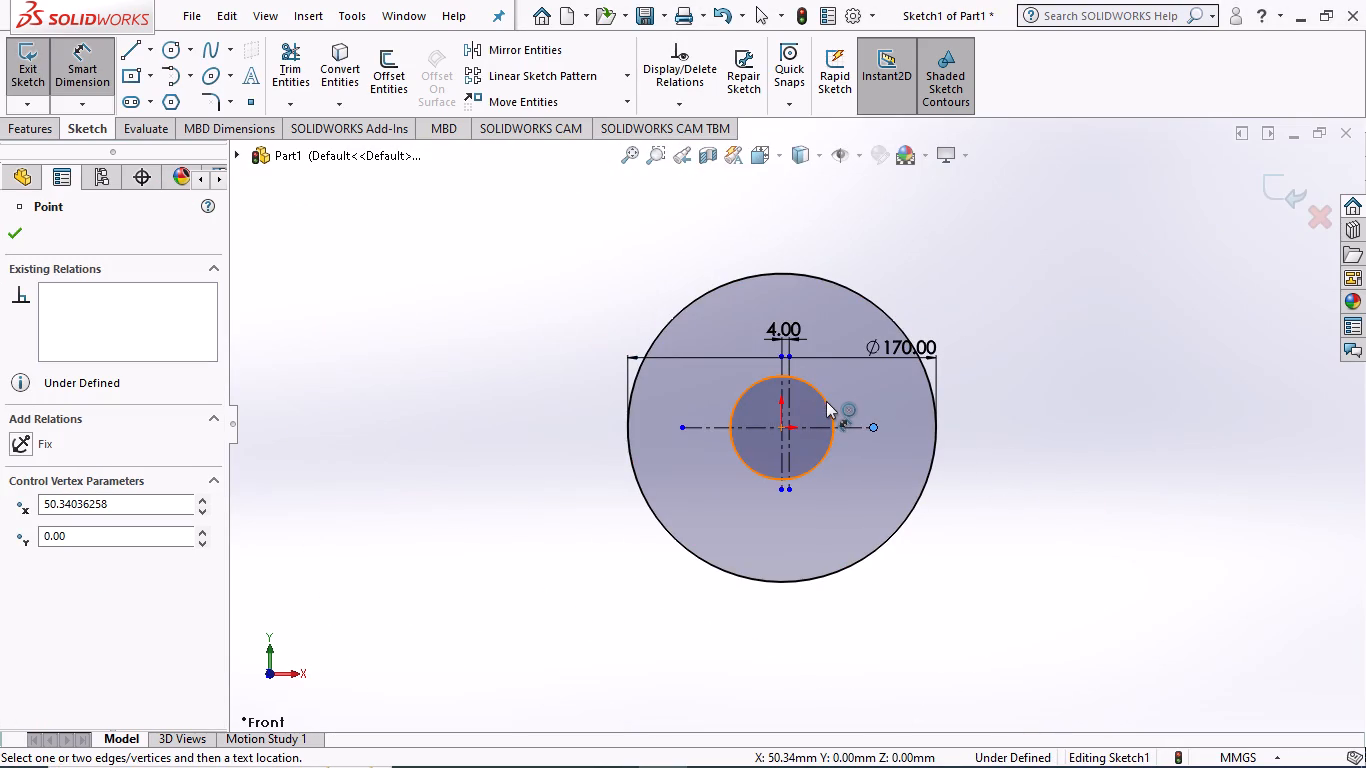
pyautogui.click(21, 230)
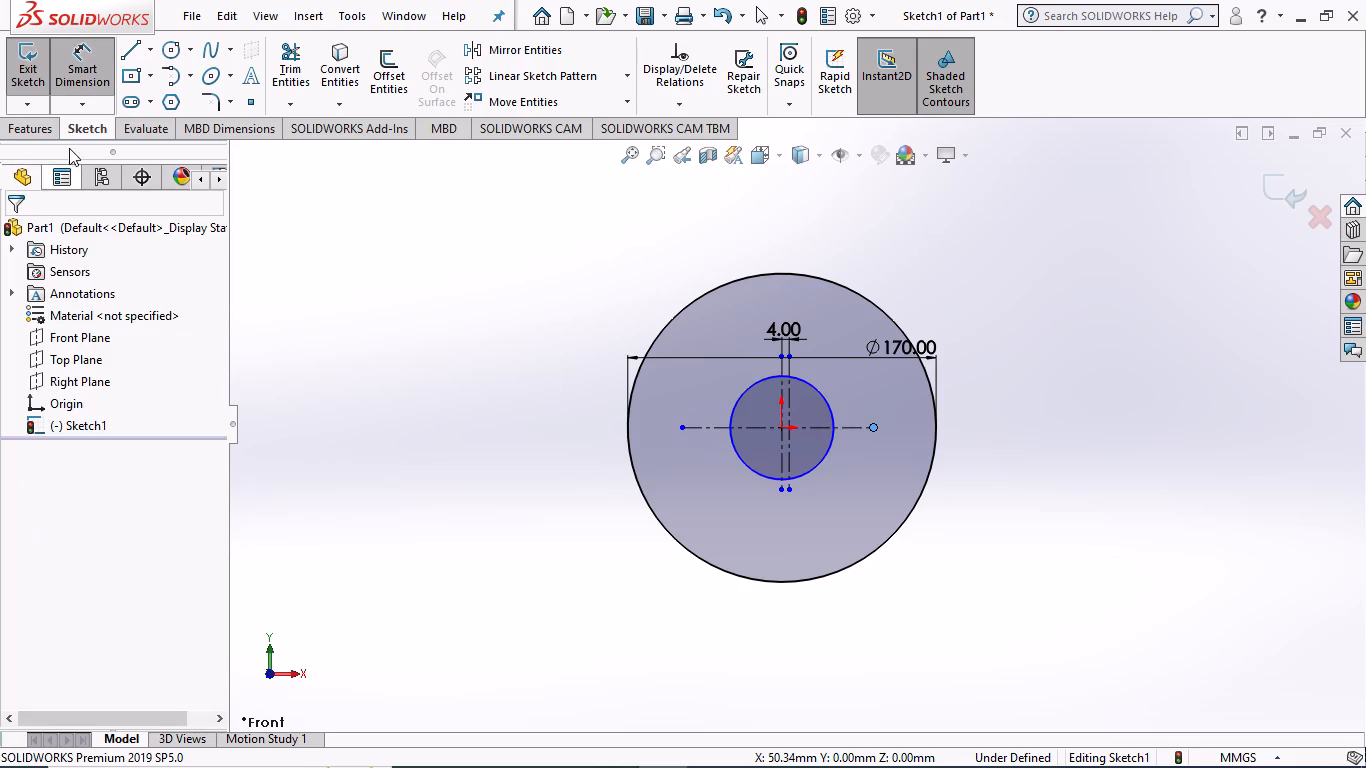
pyautogui.click(70, 76)
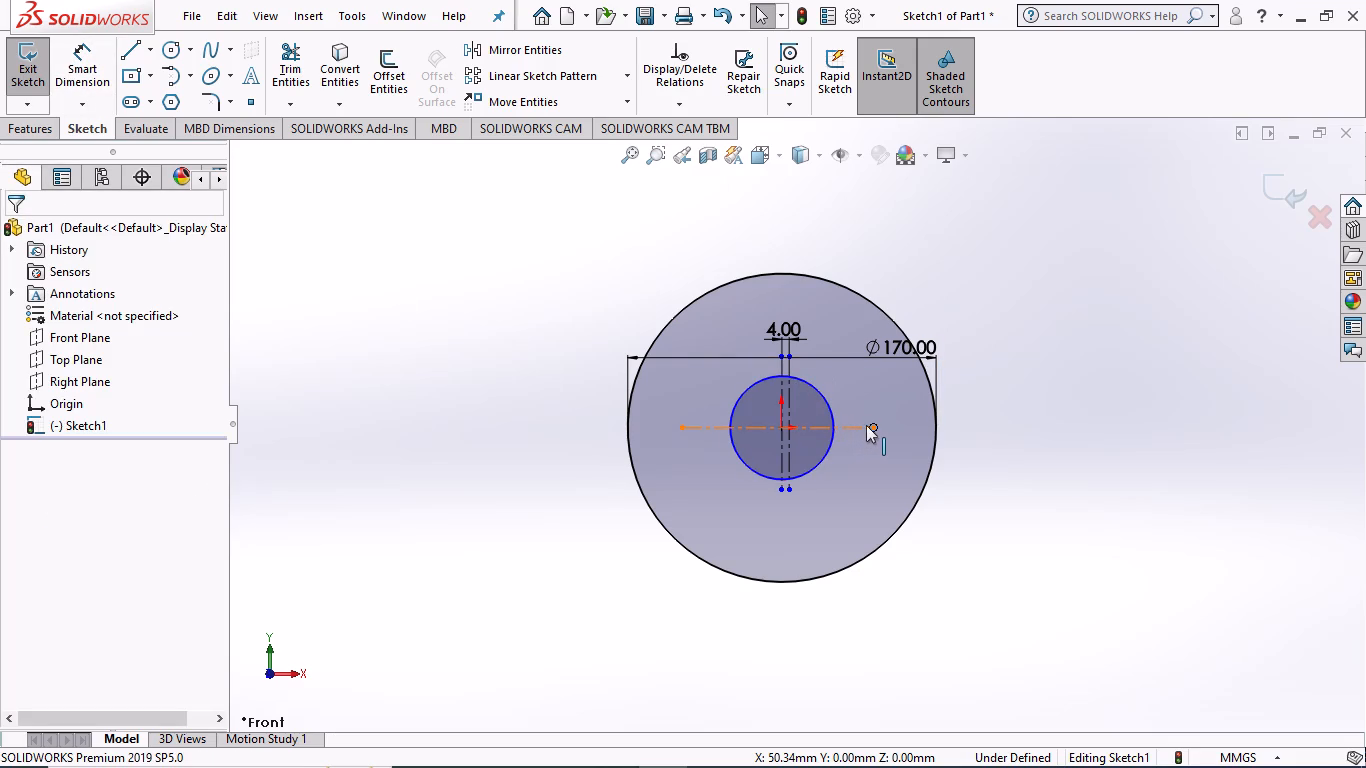
pyautogui.moveTo(873, 424); pyautogui.dragTo(1102, 451)
pyautogui.moveTo(678, 427); pyautogui.dragTo(463, 415)
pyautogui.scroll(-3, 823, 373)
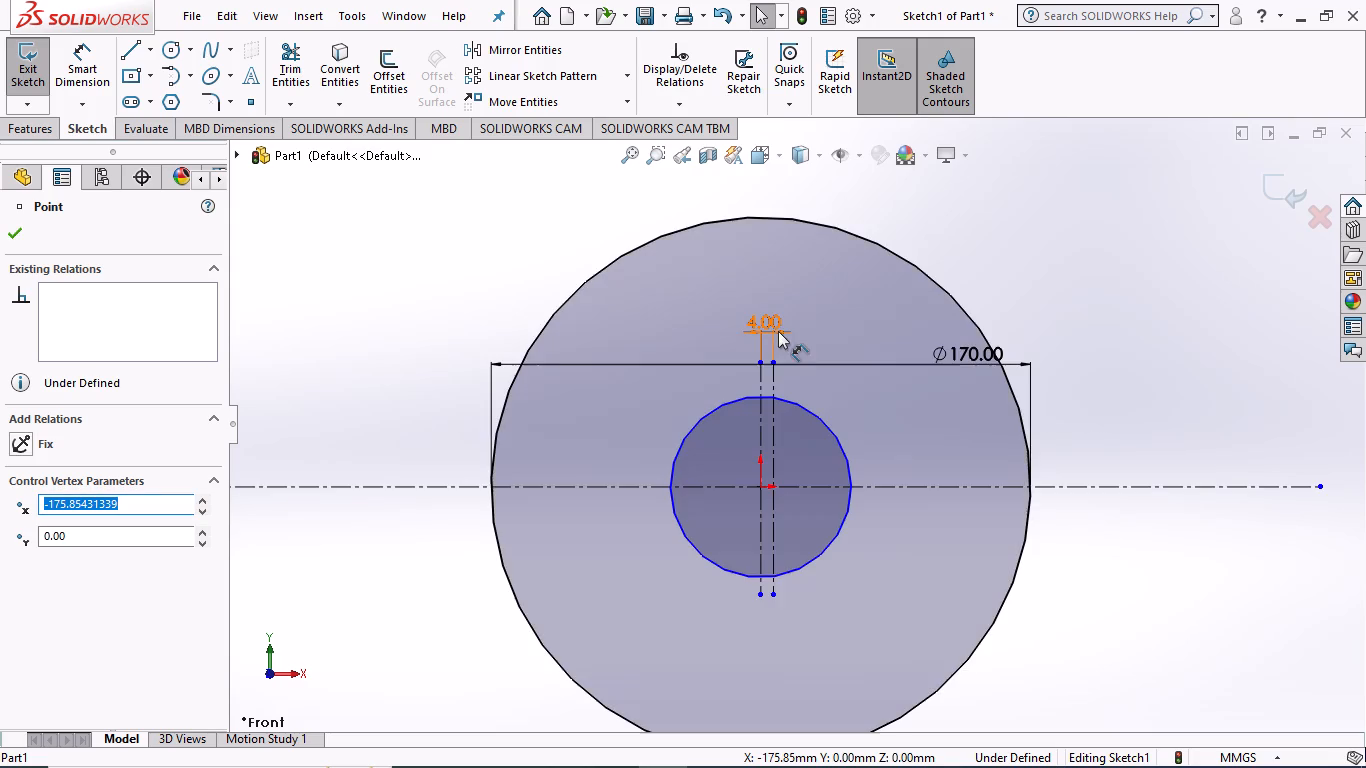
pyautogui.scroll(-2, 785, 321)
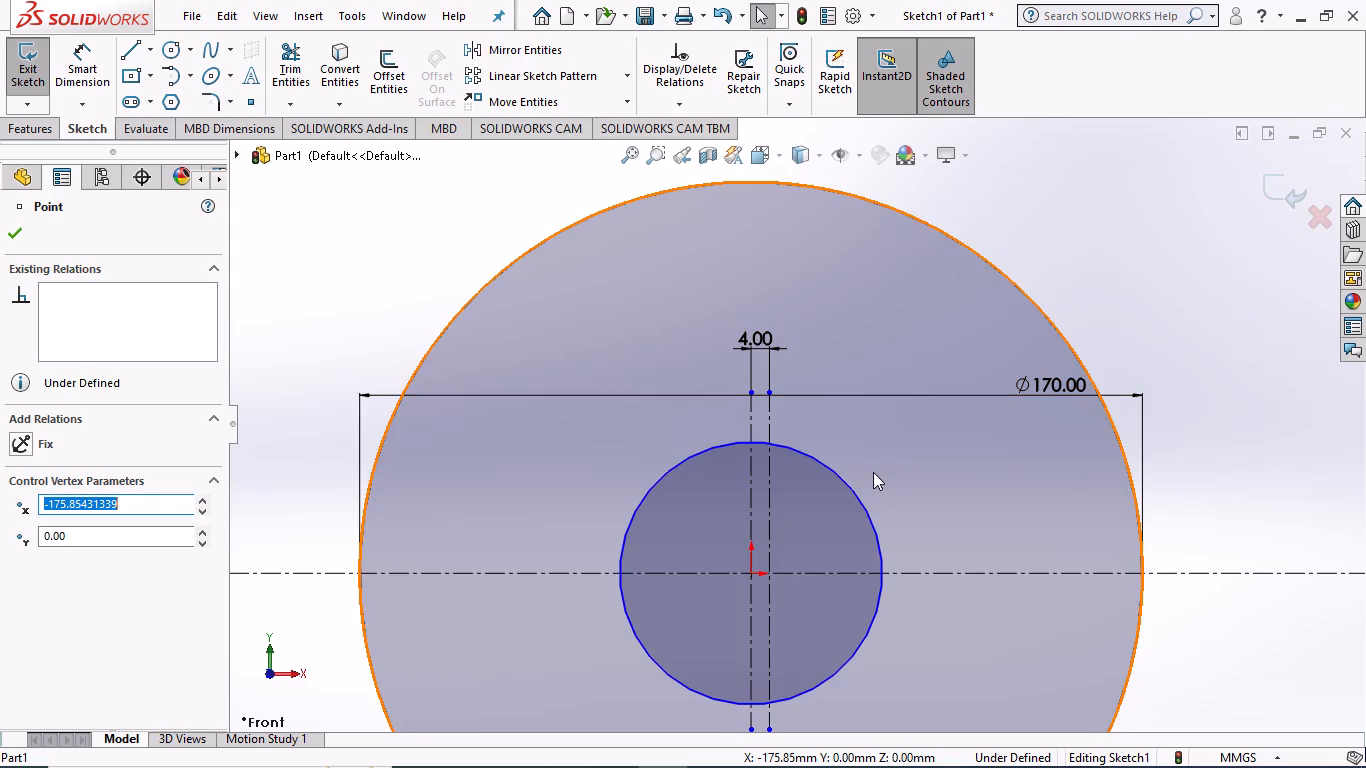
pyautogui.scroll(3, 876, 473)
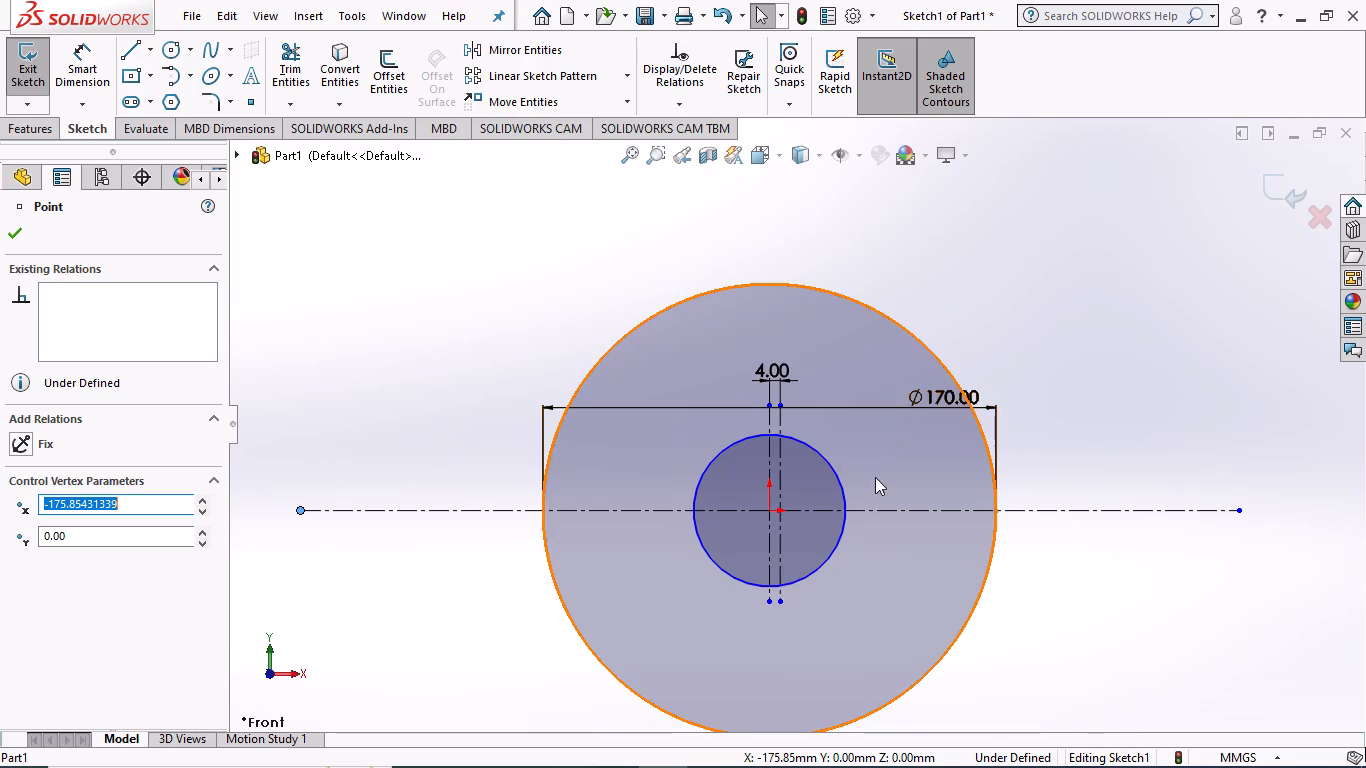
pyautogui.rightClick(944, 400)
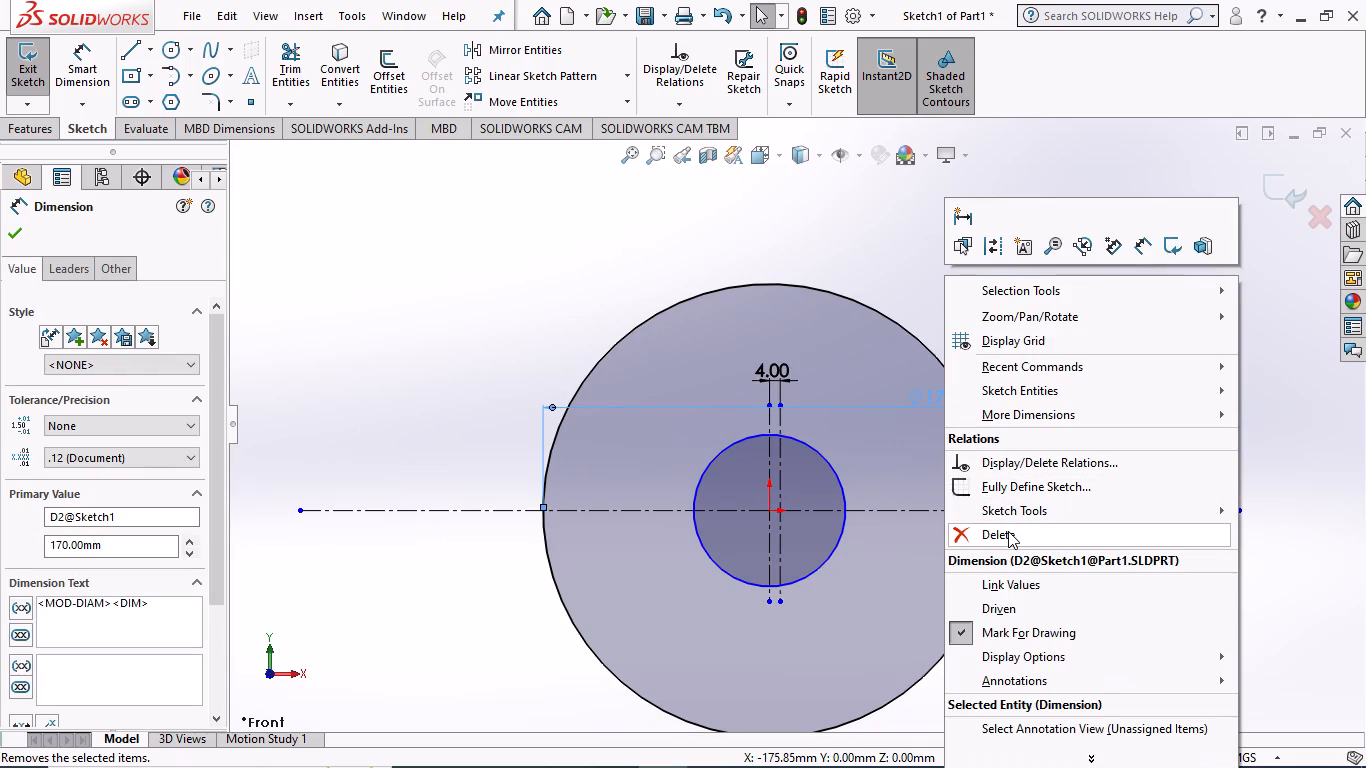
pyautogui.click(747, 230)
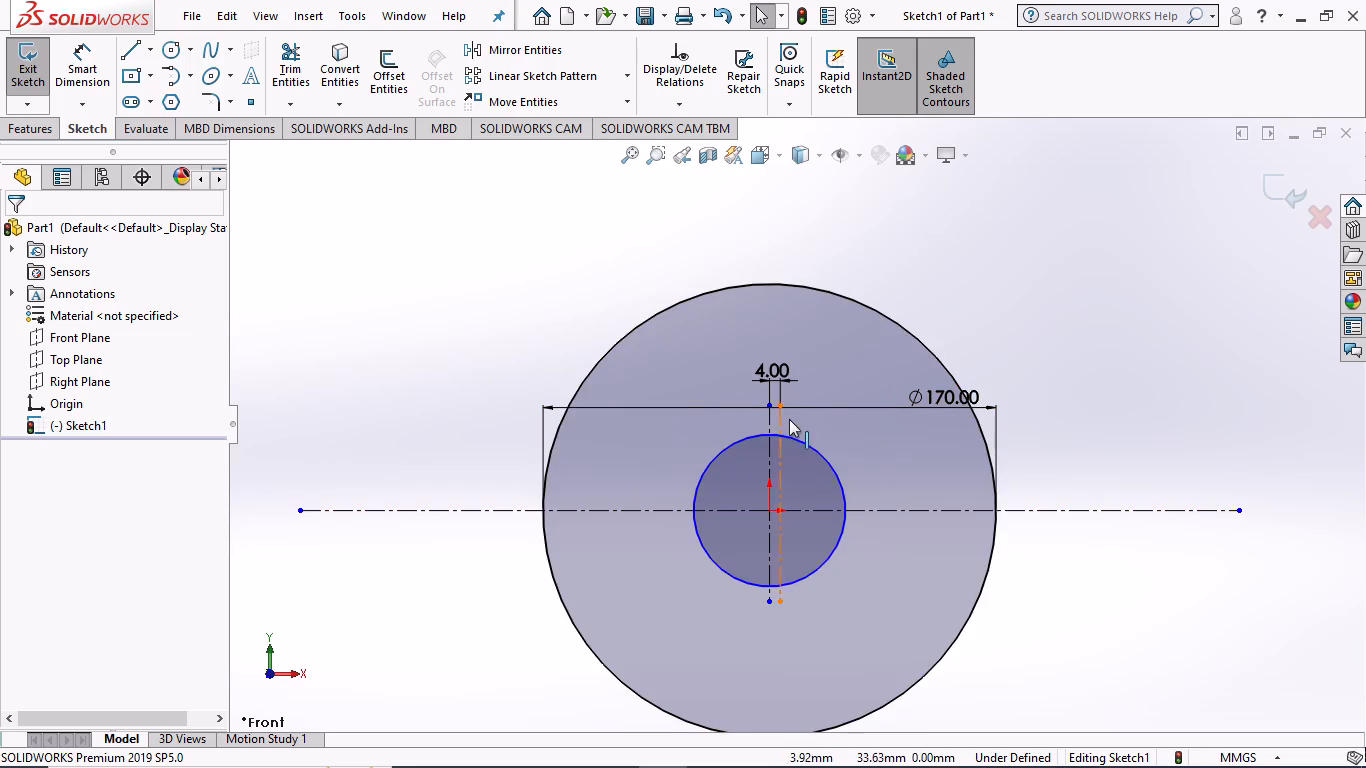
# Lengthen the vertical centerline through the origin to about 187 mm above and about 174 mm below the origin.
pyautogui.moveTo(772, 406); pyautogui.dragTo(761, 220)
pyautogui.scroll(1, 774, 577)
pyautogui.moveTo(773, 575); pyautogui.dragTo(778, 599)
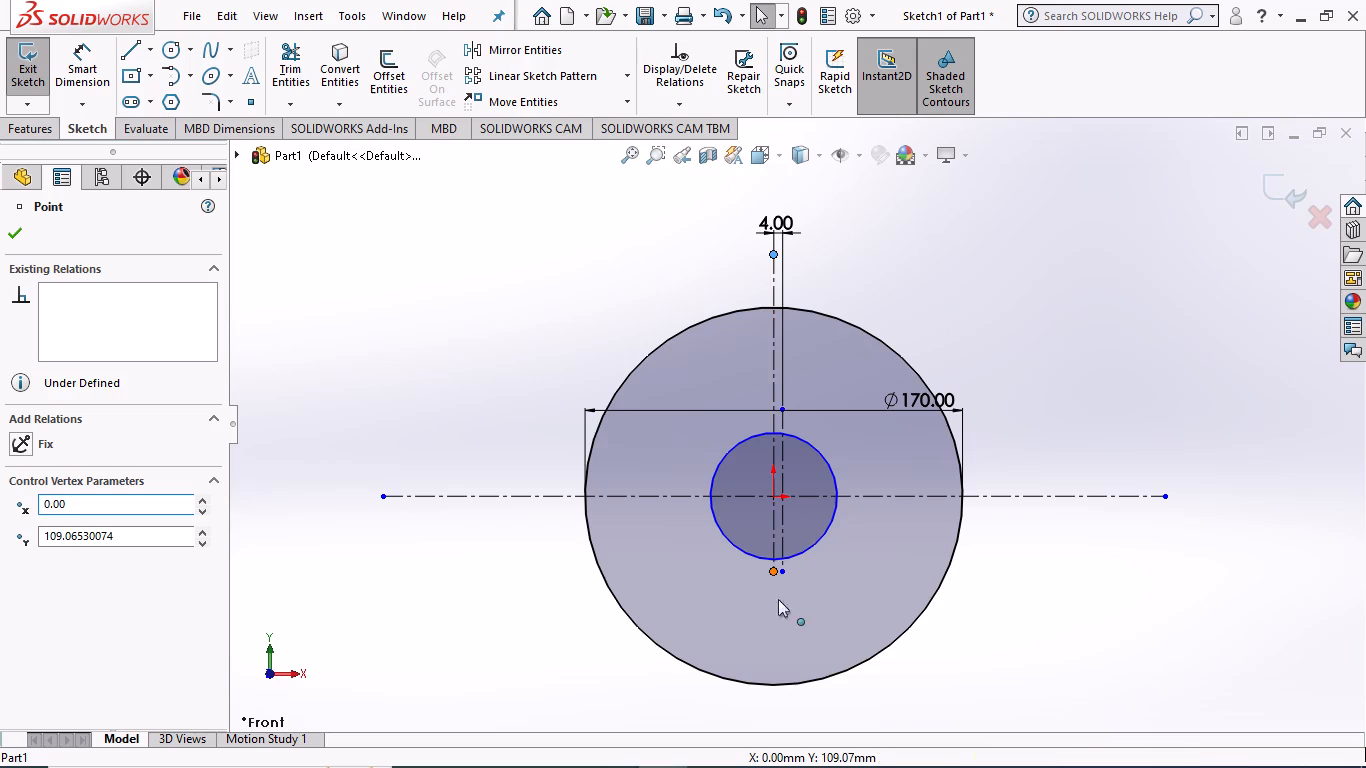
pyautogui.moveTo(778, 599); pyautogui.dragTo(782, 723)
pyautogui.scroll(3, 761, 560)
pyautogui.moveTo(780, 598); pyautogui.dragTo(783, 642)
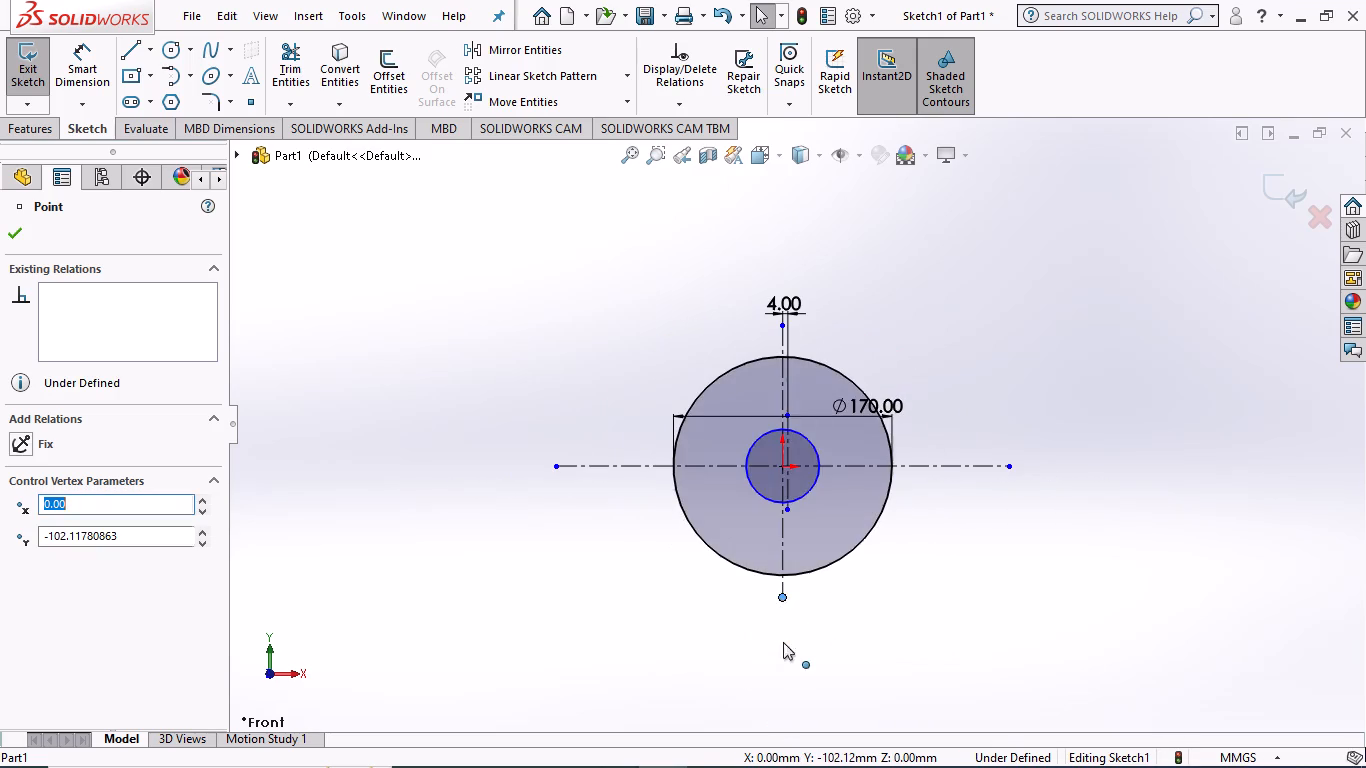
pyautogui.moveTo(783, 642); pyautogui.dragTo(783, 689)
pyautogui.click(778, 318)
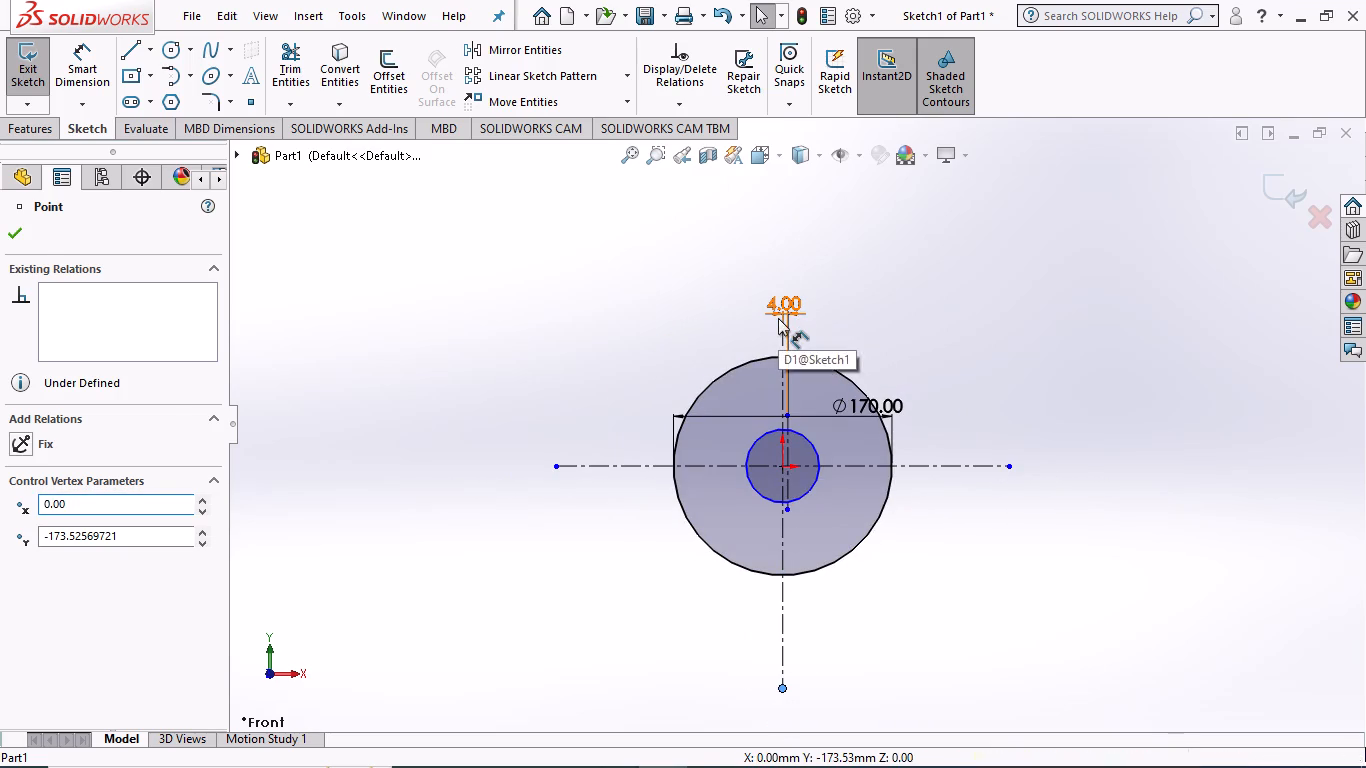
pyautogui.click(1022, 331)
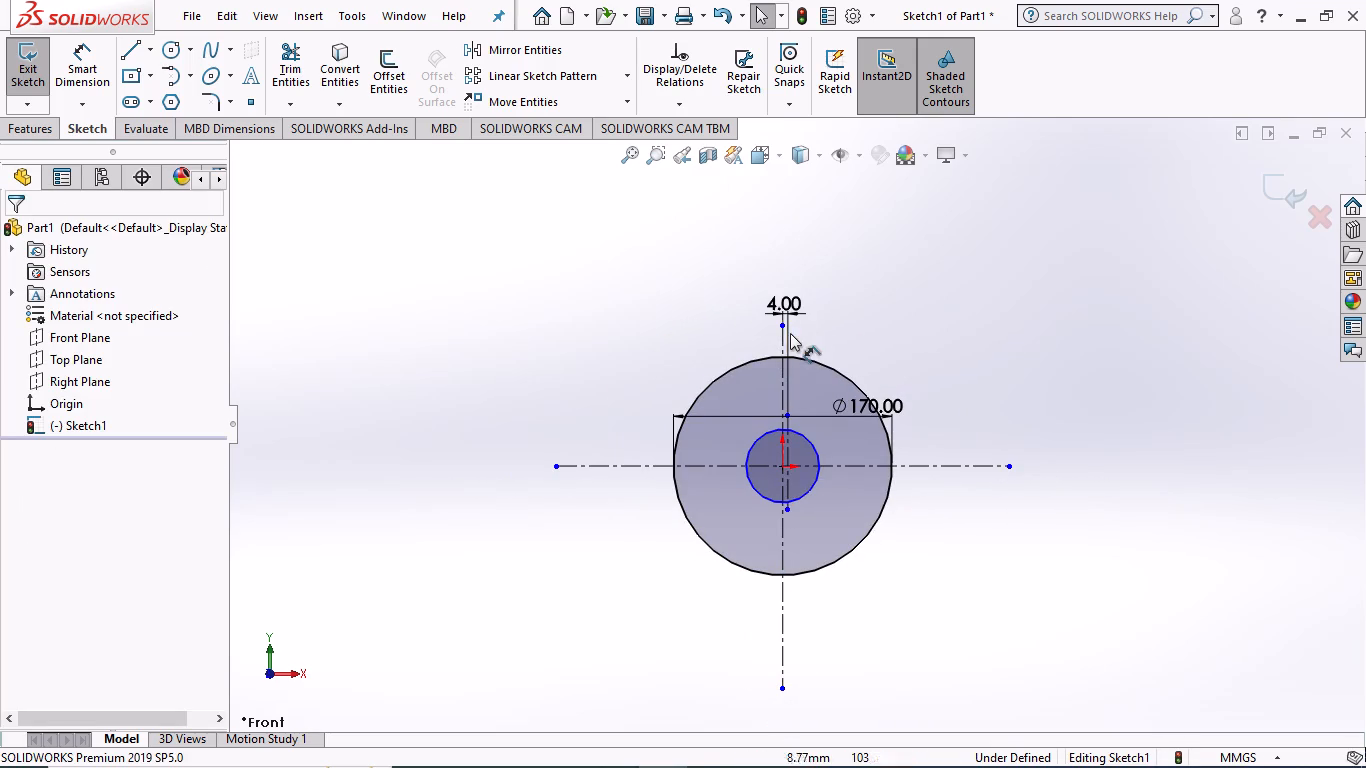
pyautogui.moveTo(780, 325); pyautogui.dragTo(788, 226)
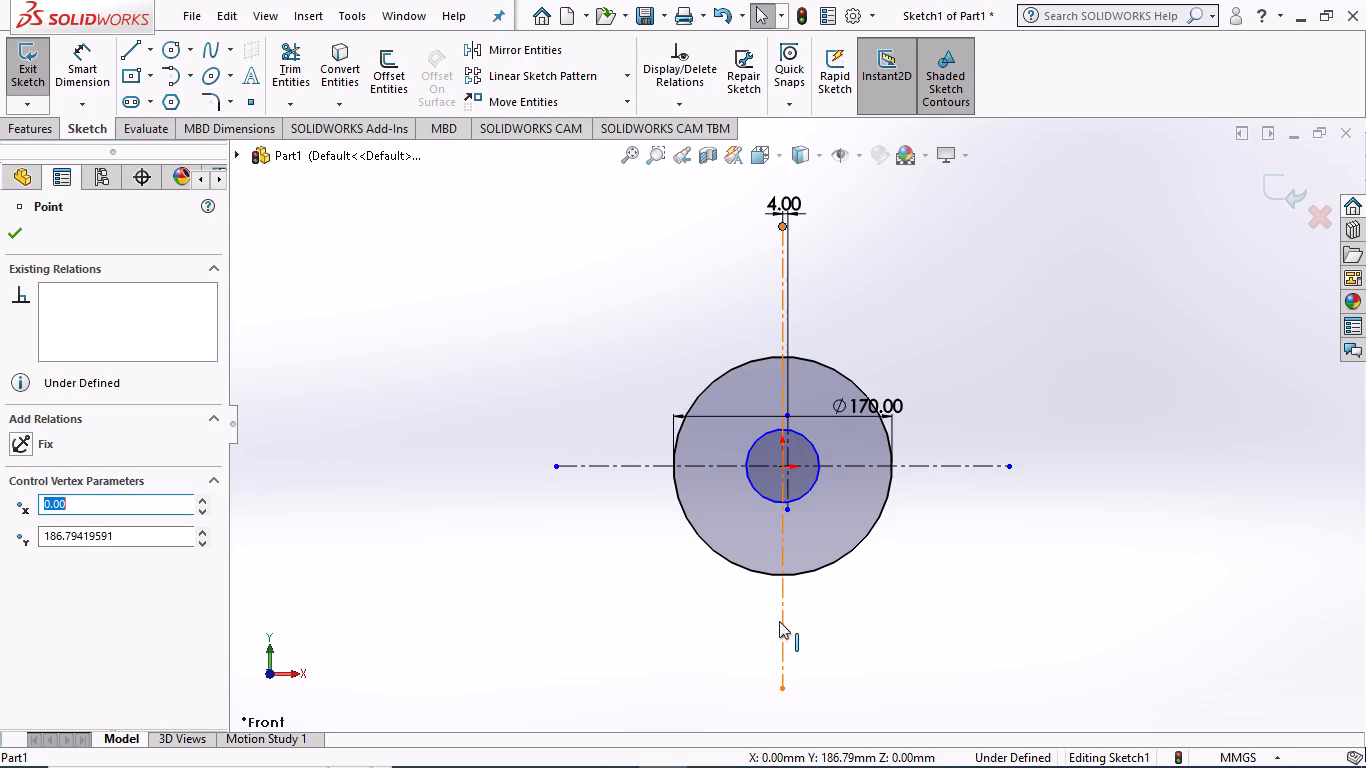
pyautogui.scroll(-4, 789, 426)
pyautogui.scroll(1, 782, 403)
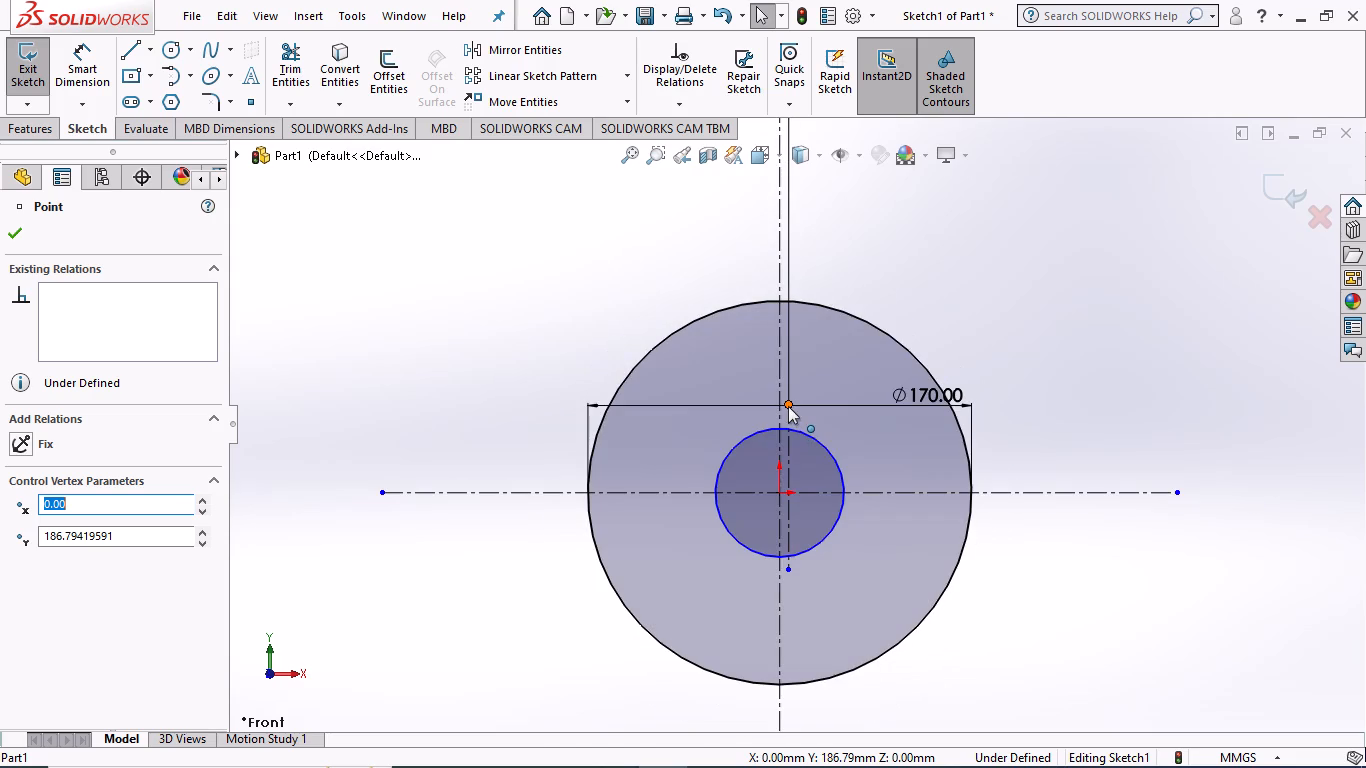
# Lengthen the 4 mm offset vertical centerline to about 145 mm above and about 179 mm below the horizontal centerline.
pyautogui.moveTo(788, 404); pyautogui.dragTo(810, 166)
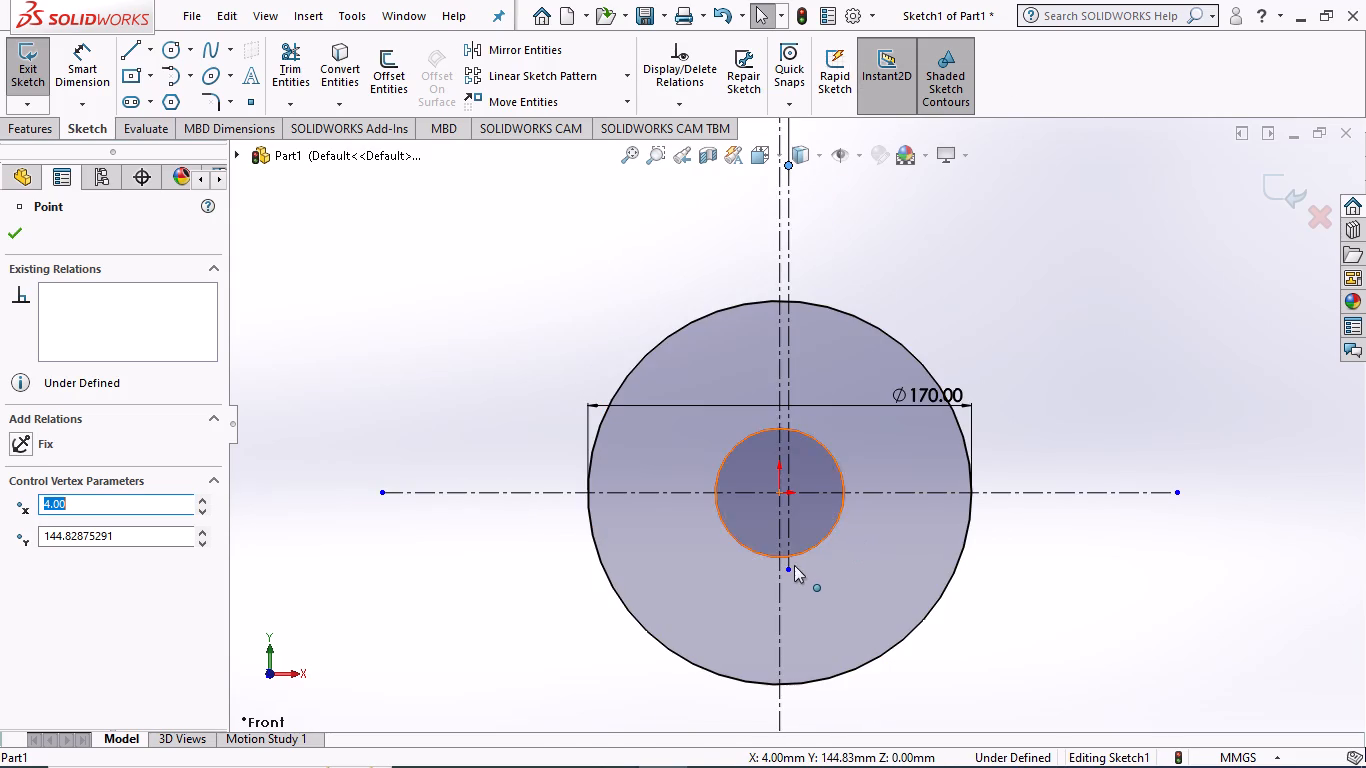
pyautogui.moveTo(788, 569); pyautogui.dragTo(813, 742)
pyautogui.scroll(4, 824, 666)
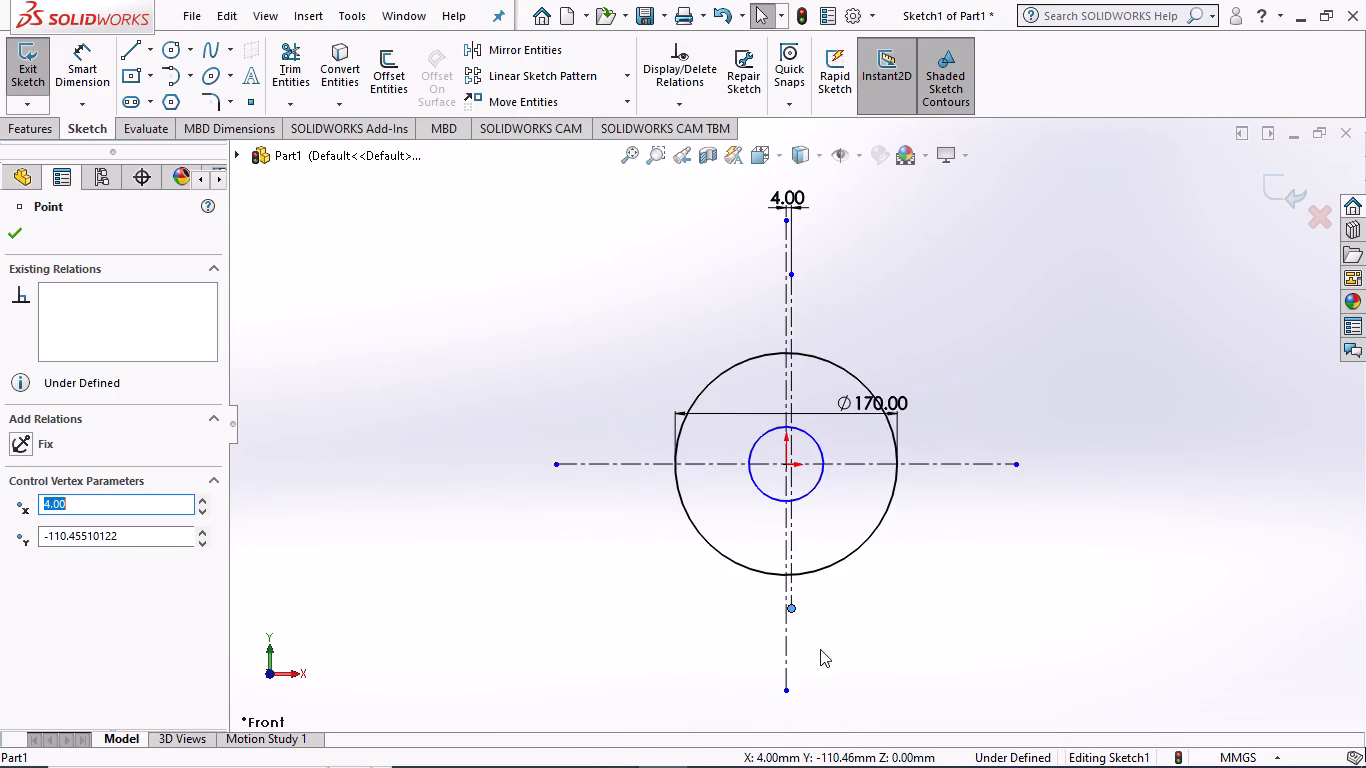
pyautogui.moveTo(794, 611); pyautogui.dragTo(797, 685)
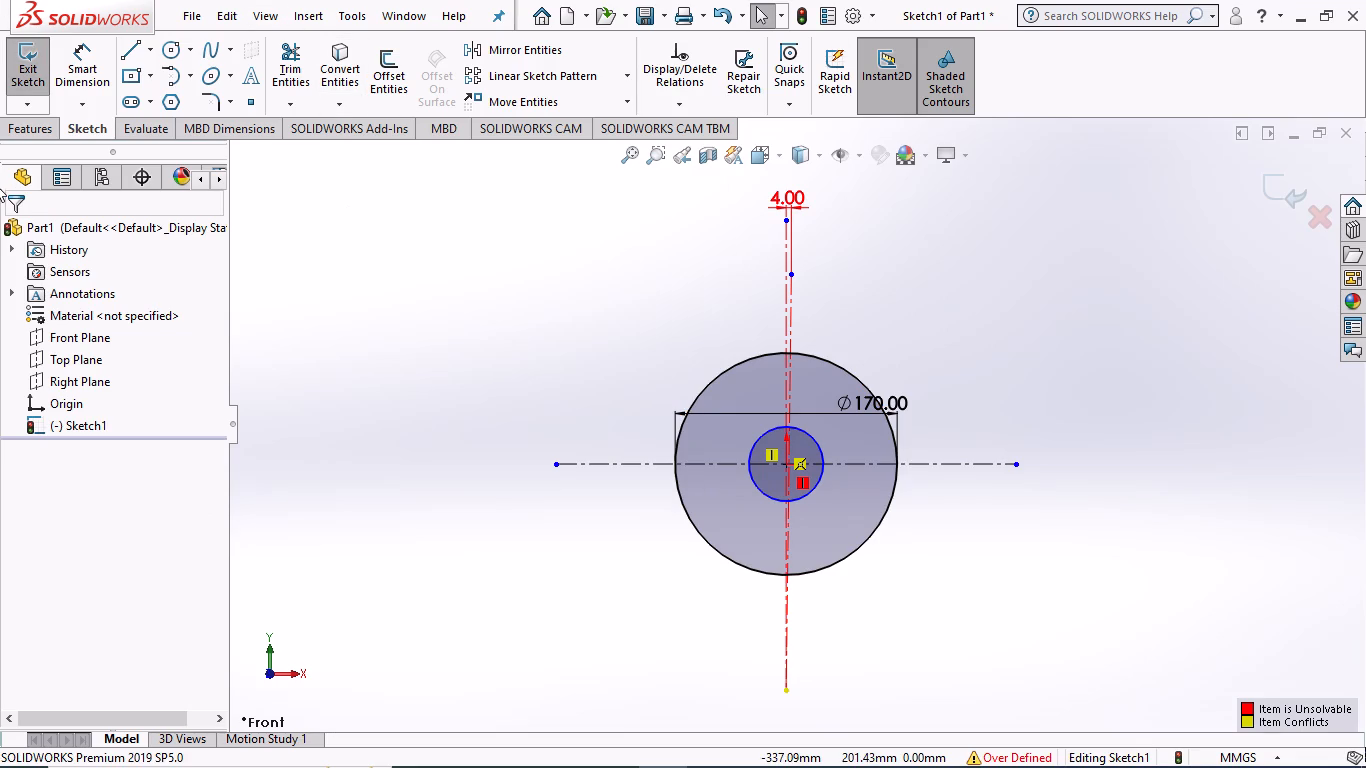
pyautogui.hotkey('ctrl', 'z')
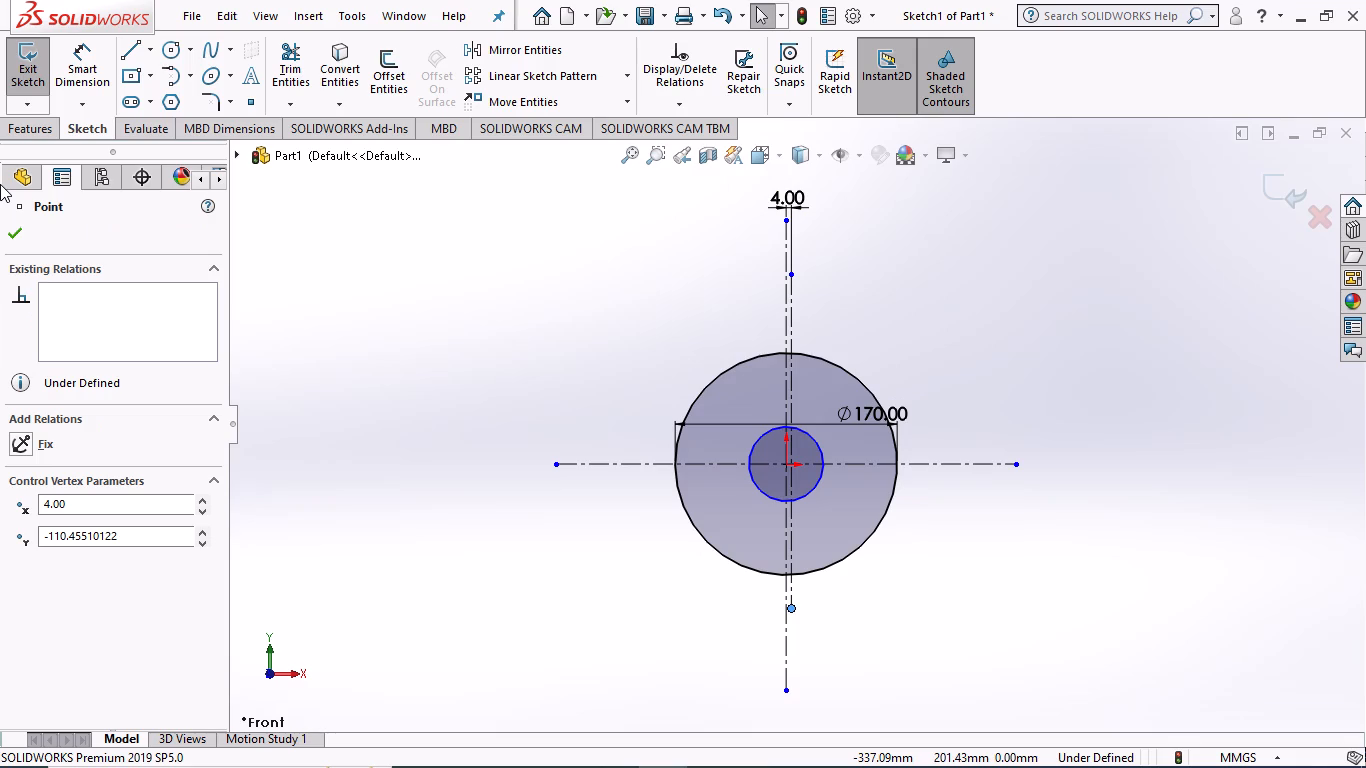
pyautogui.scroll(-2, 836, 446)
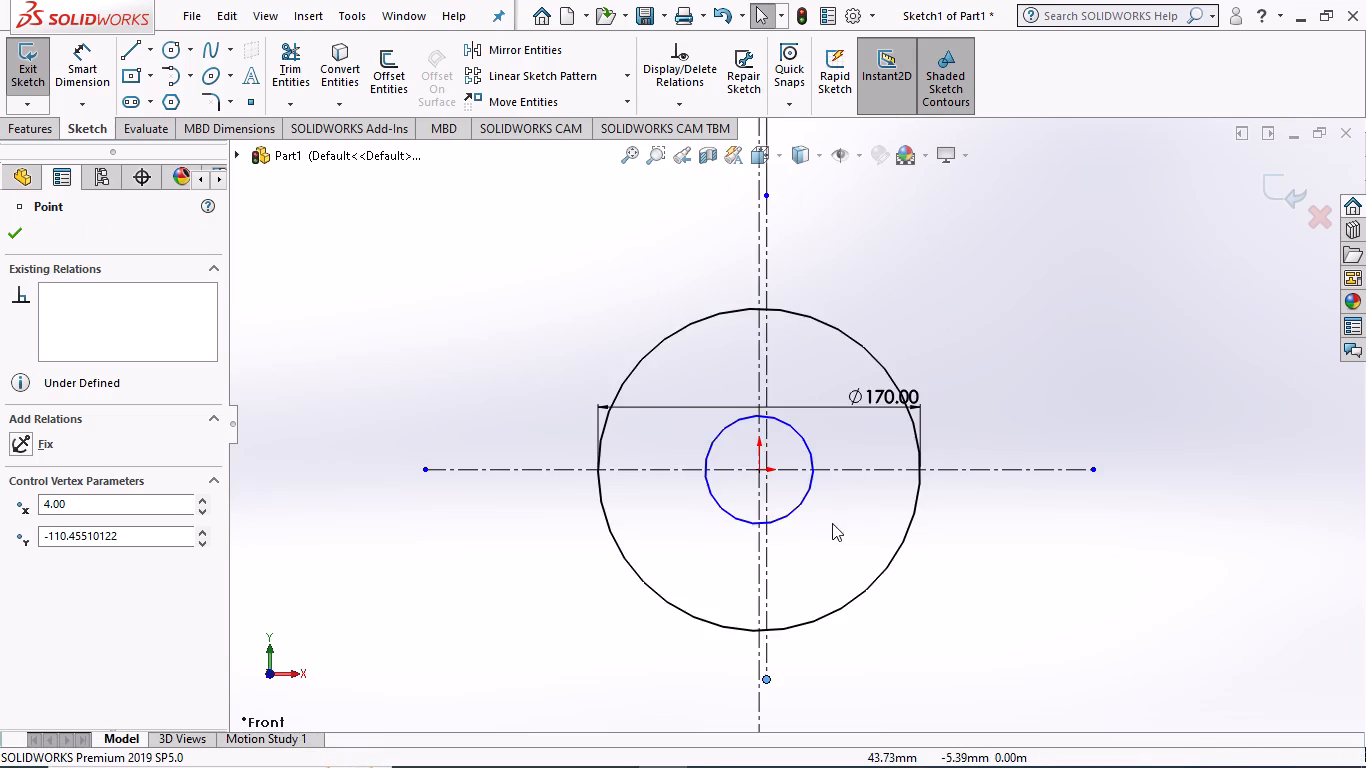
pyautogui.scroll(2, 831, 524)
pyautogui.moveTo(774, 601); pyautogui.dragTo(780, 622)
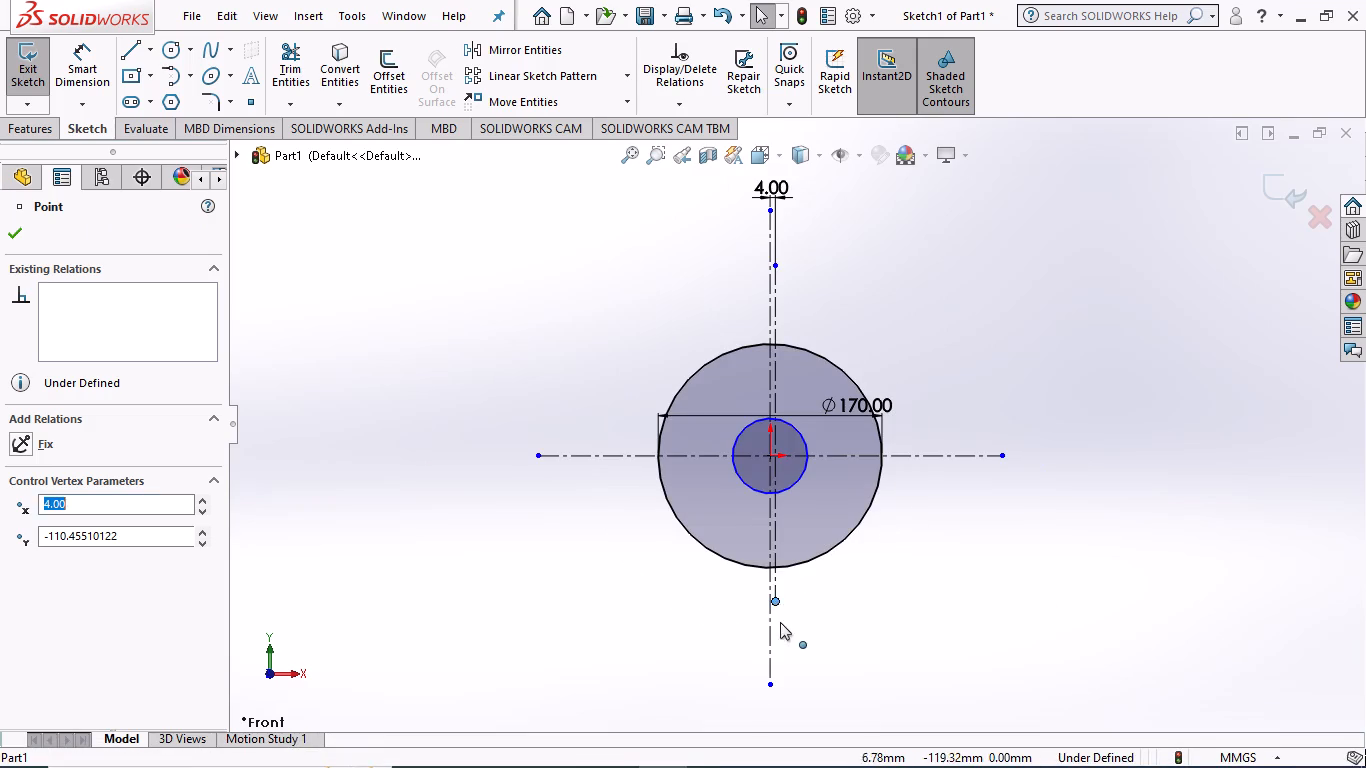
pyautogui.moveTo(780, 622); pyautogui.dragTo(781, 692)
pyautogui.scroll(-2, 778, 352)
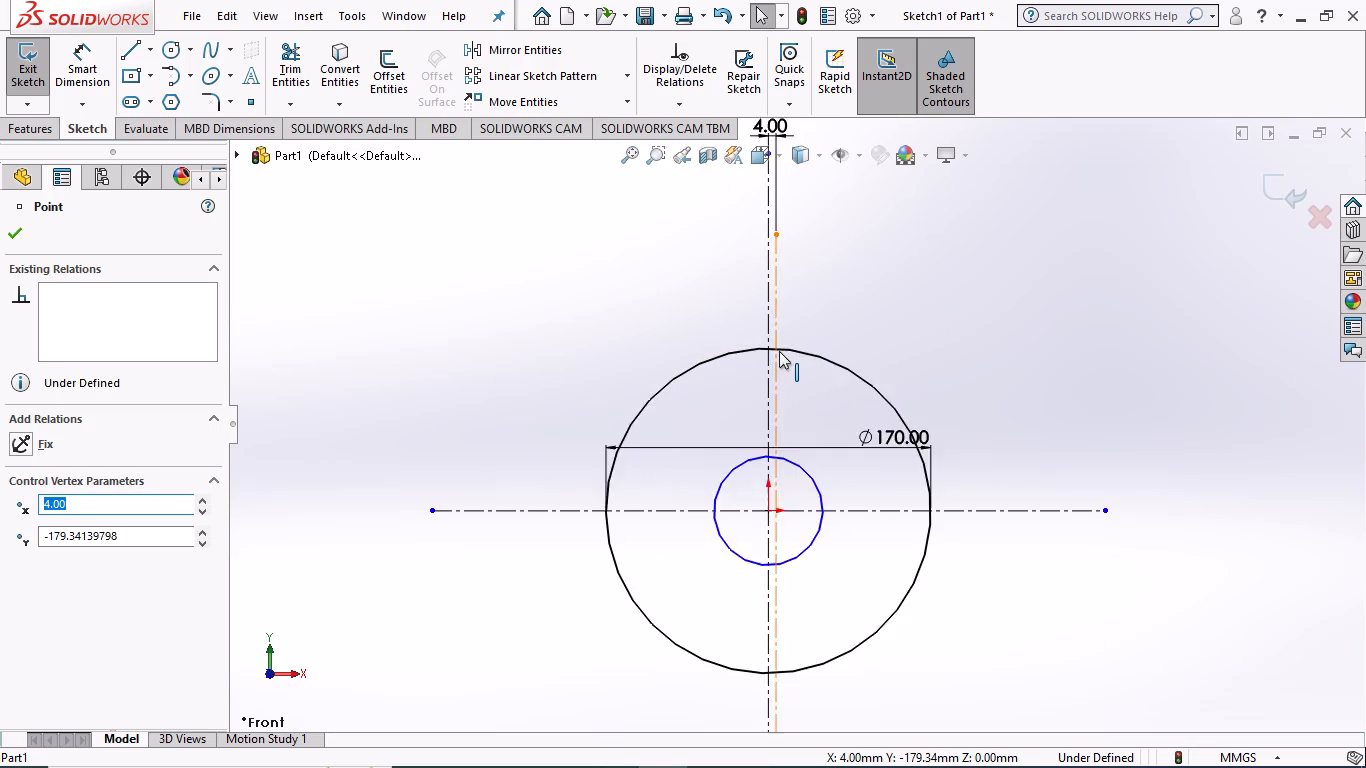
pyautogui.scroll(-1, 780, 351)
pyautogui.click(549, 327)
# Delete the undimensioned inner circle centred on the origin.
pyautogui.scroll(3, 751, 437)
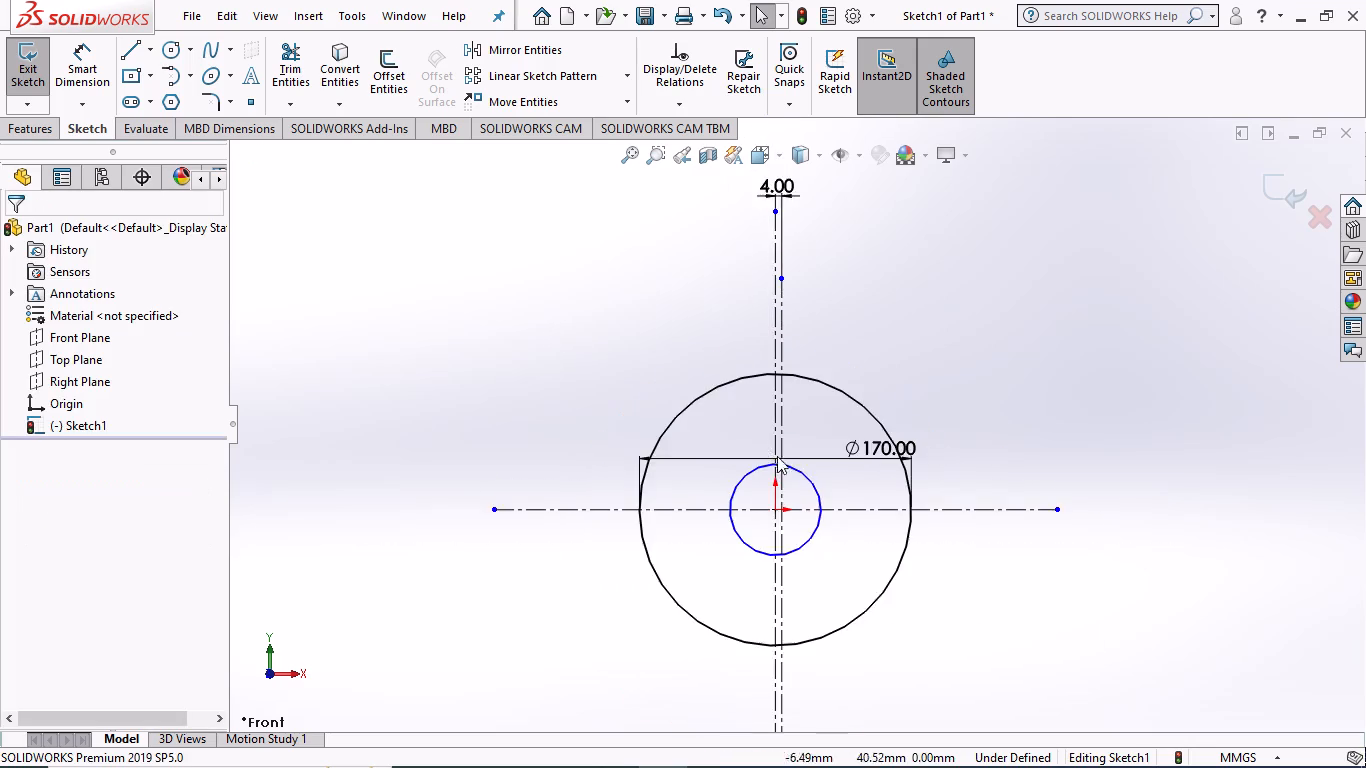
pyautogui.scroll(1, 795, 464)
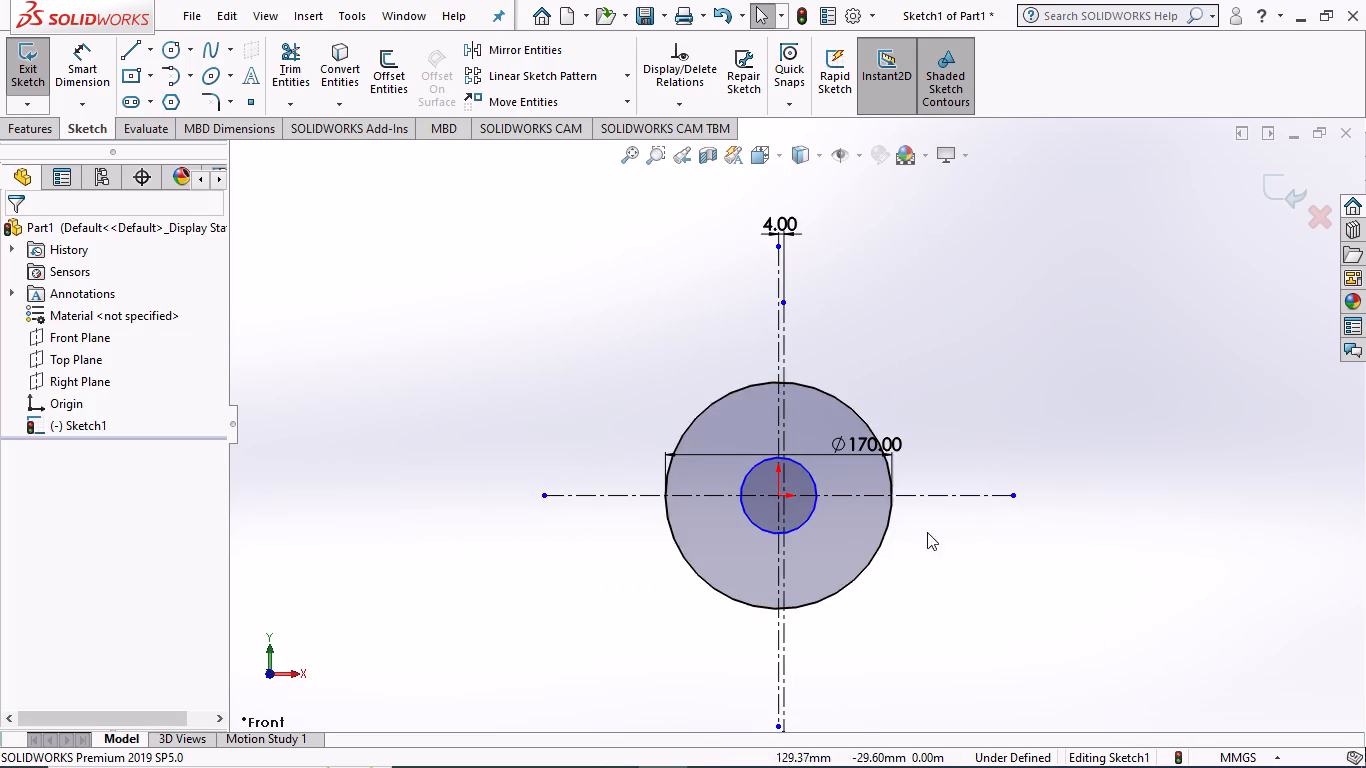
pyautogui.scroll(-4, 816, 490)
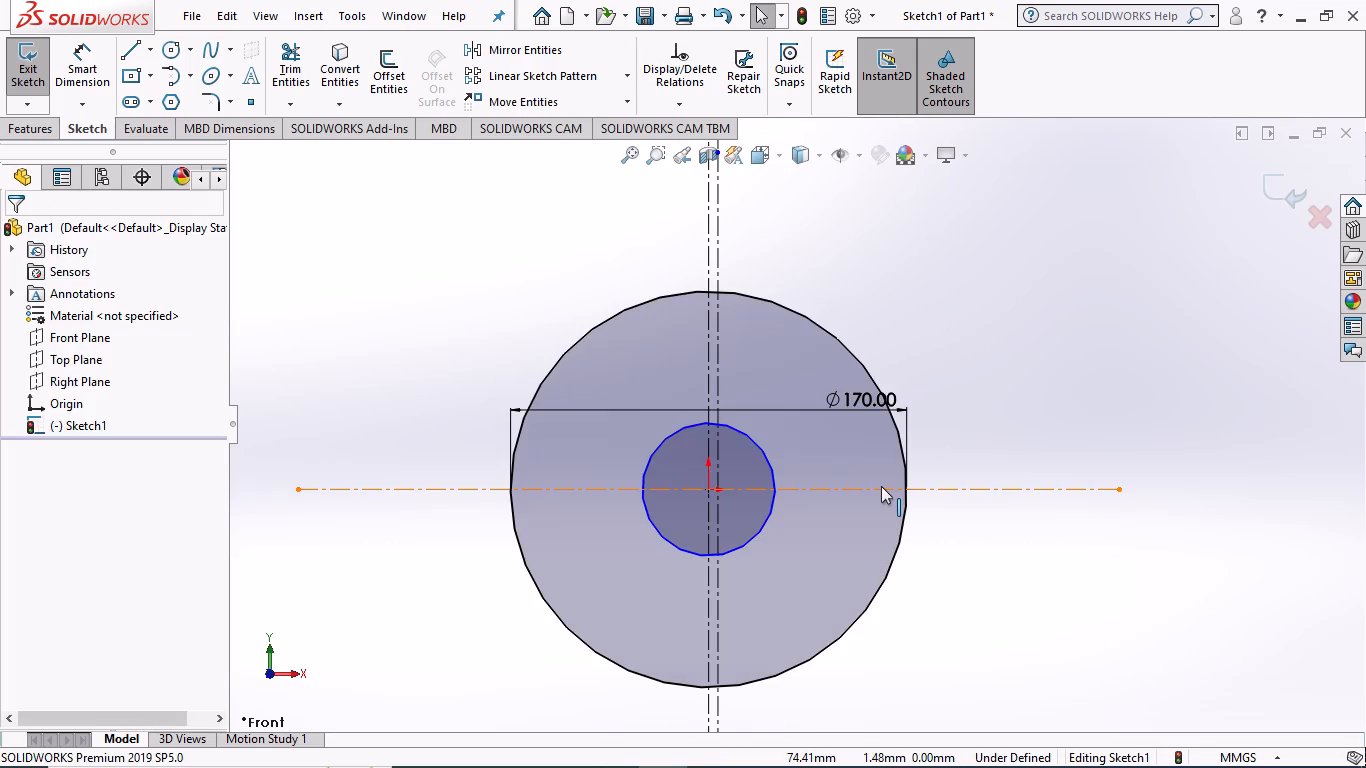
pyautogui.rightClick(767, 462)
pyautogui.click(868, 672)
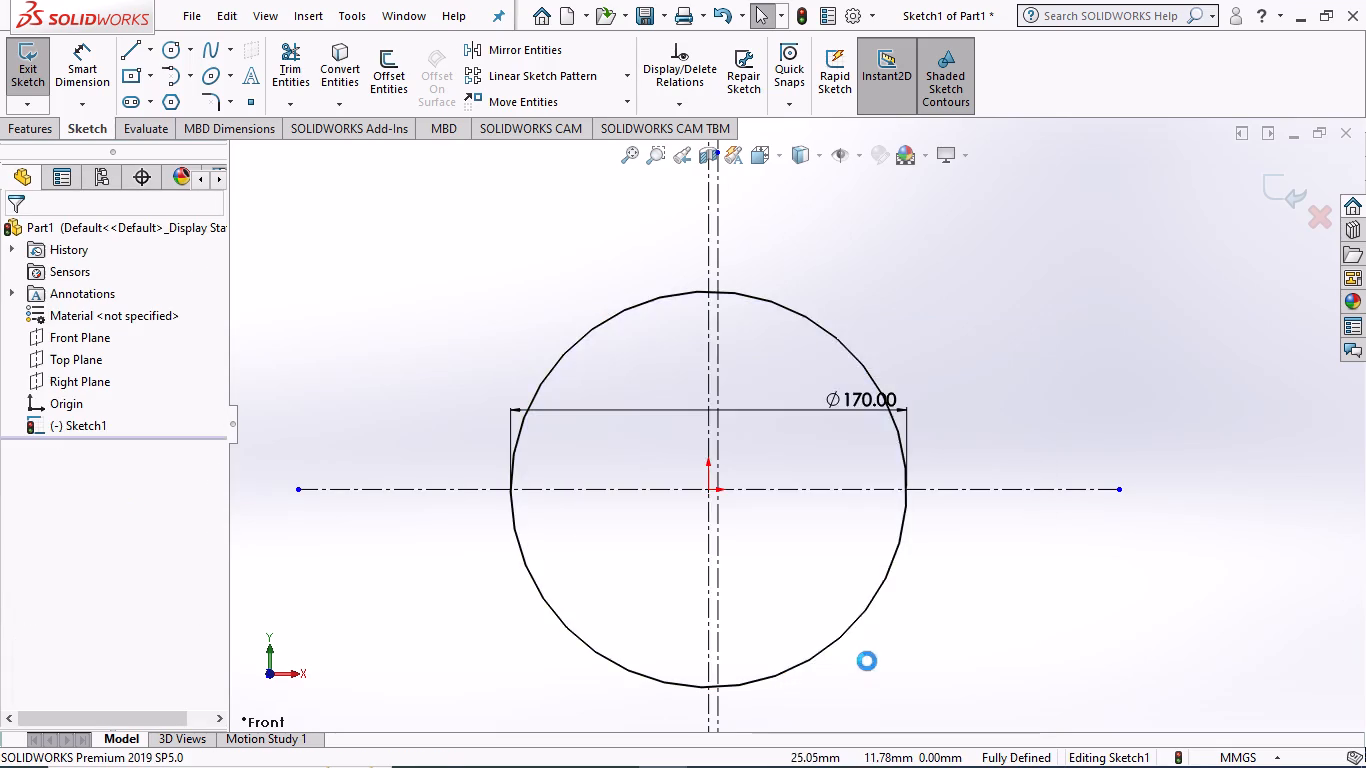
# Trim the 170 mm circle to its right-hand arc, cutting both ends back to the 4 mm offset vertical centerline.
pyautogui.scroll(2, 861, 480)
pyautogui.scroll(-2, 800, 418)
pyautogui.scroll(2, 810, 421)
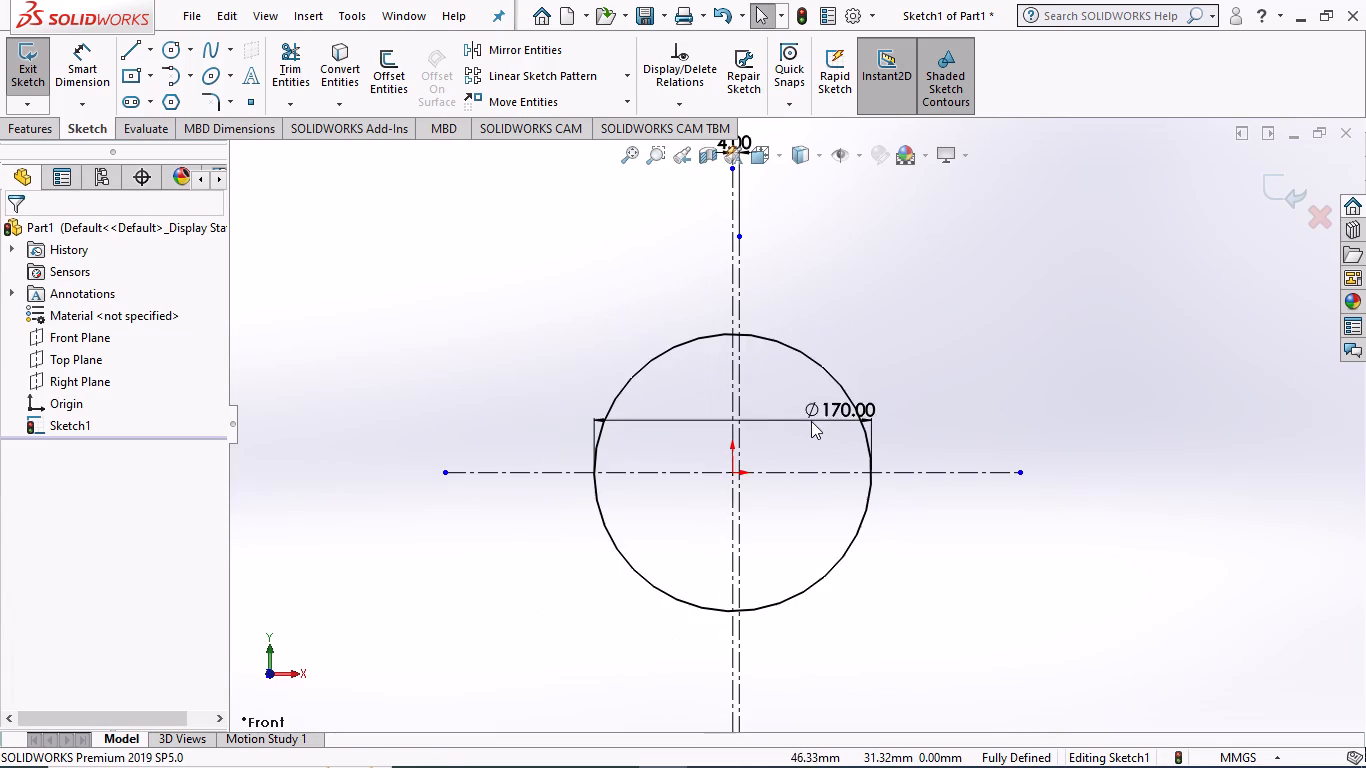
pyautogui.click(287, 73)
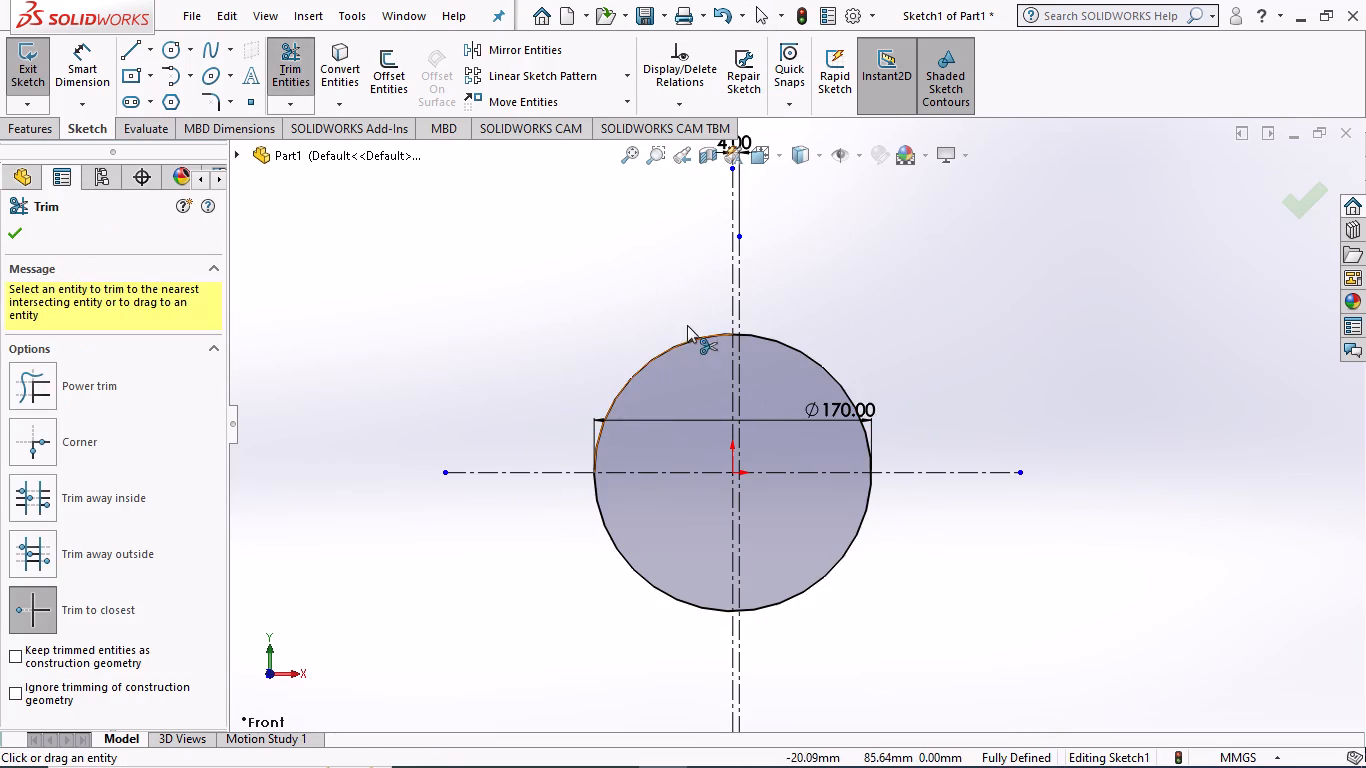
pyautogui.click(680, 342)
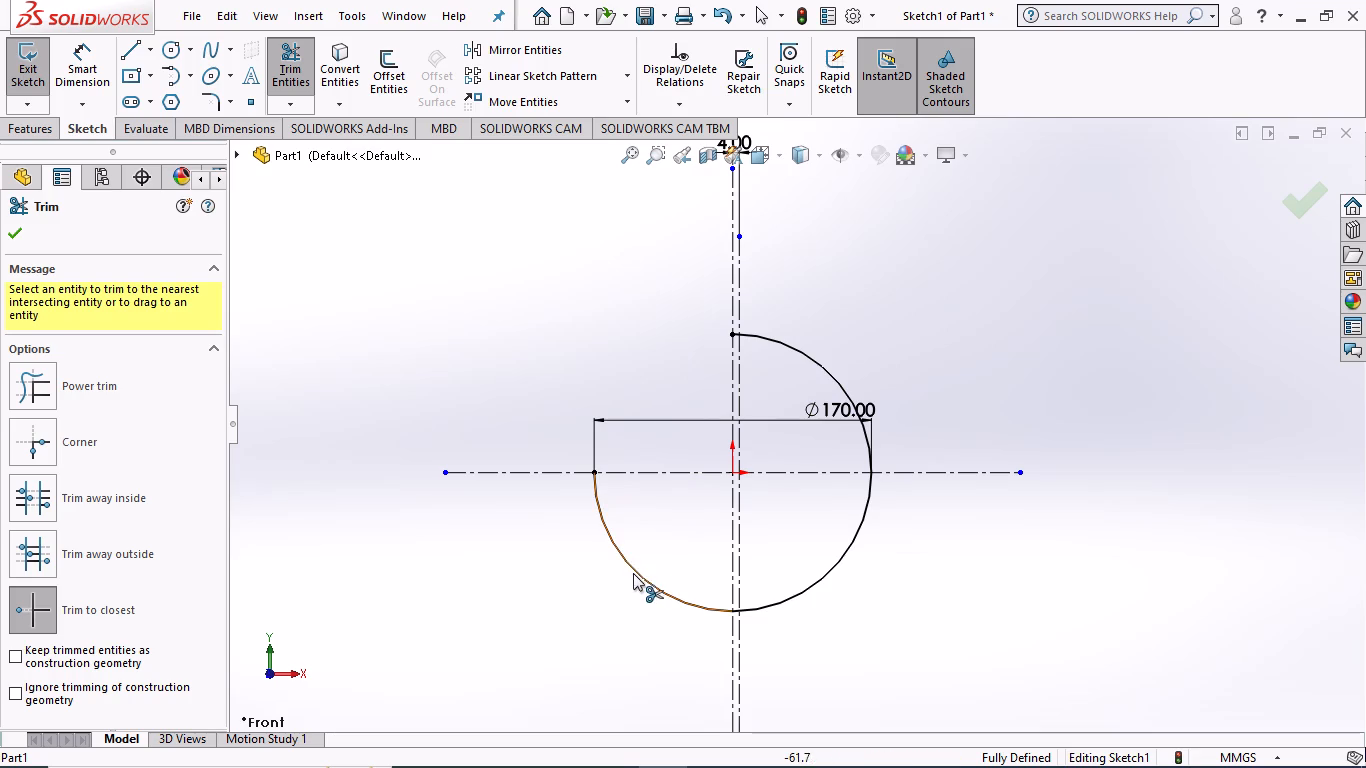
pyautogui.click(635, 567)
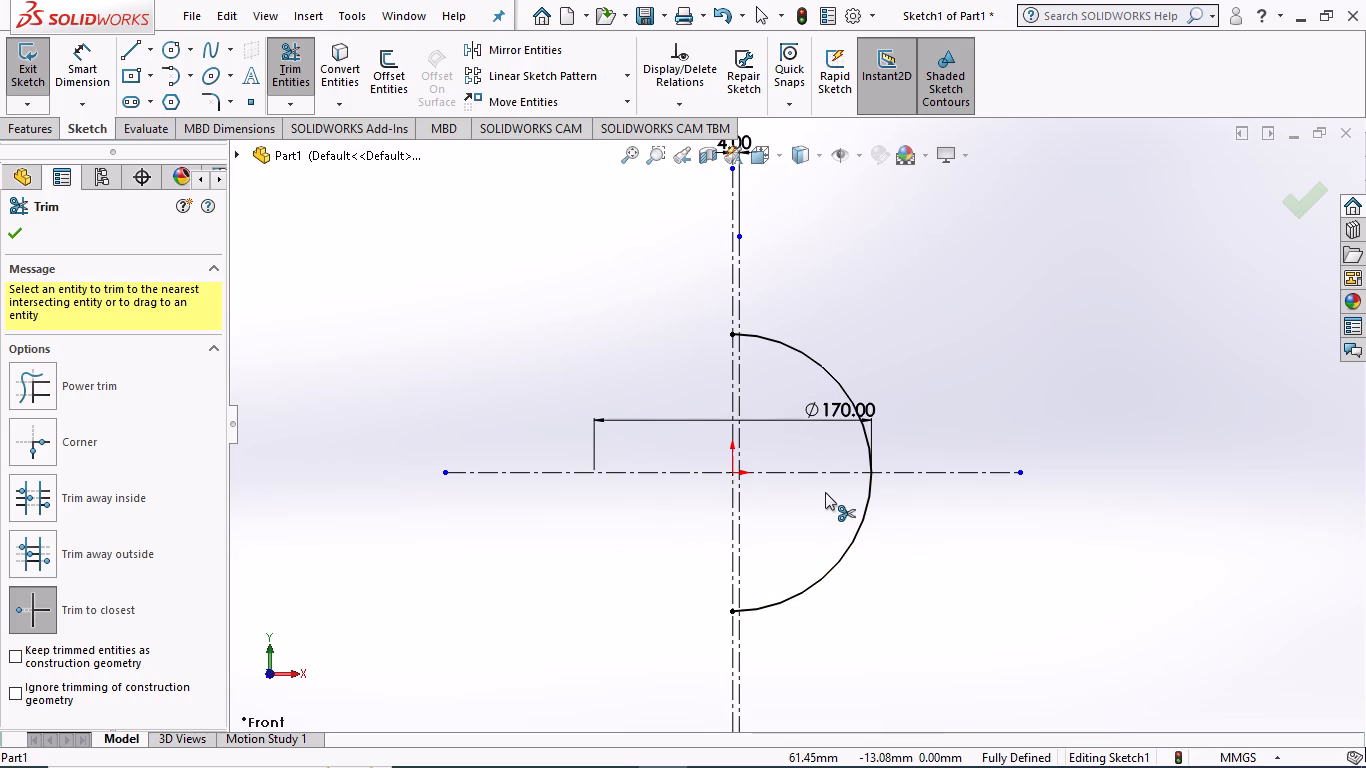
pyautogui.scroll(-9, 731, 347)
pyautogui.click(745, 359)
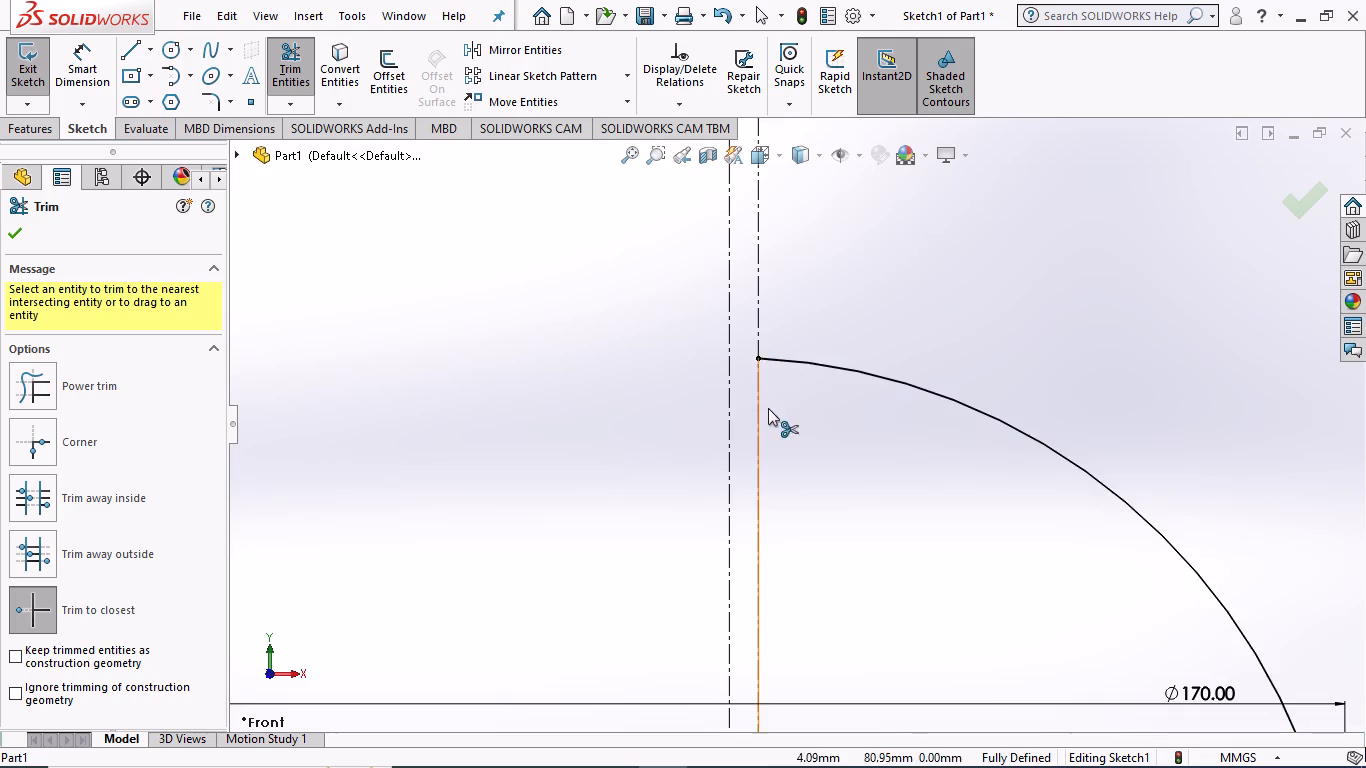
pyautogui.scroll(9, 776, 473)
pyautogui.scroll(3, 782, 601)
pyautogui.scroll(-3, 787, 614)
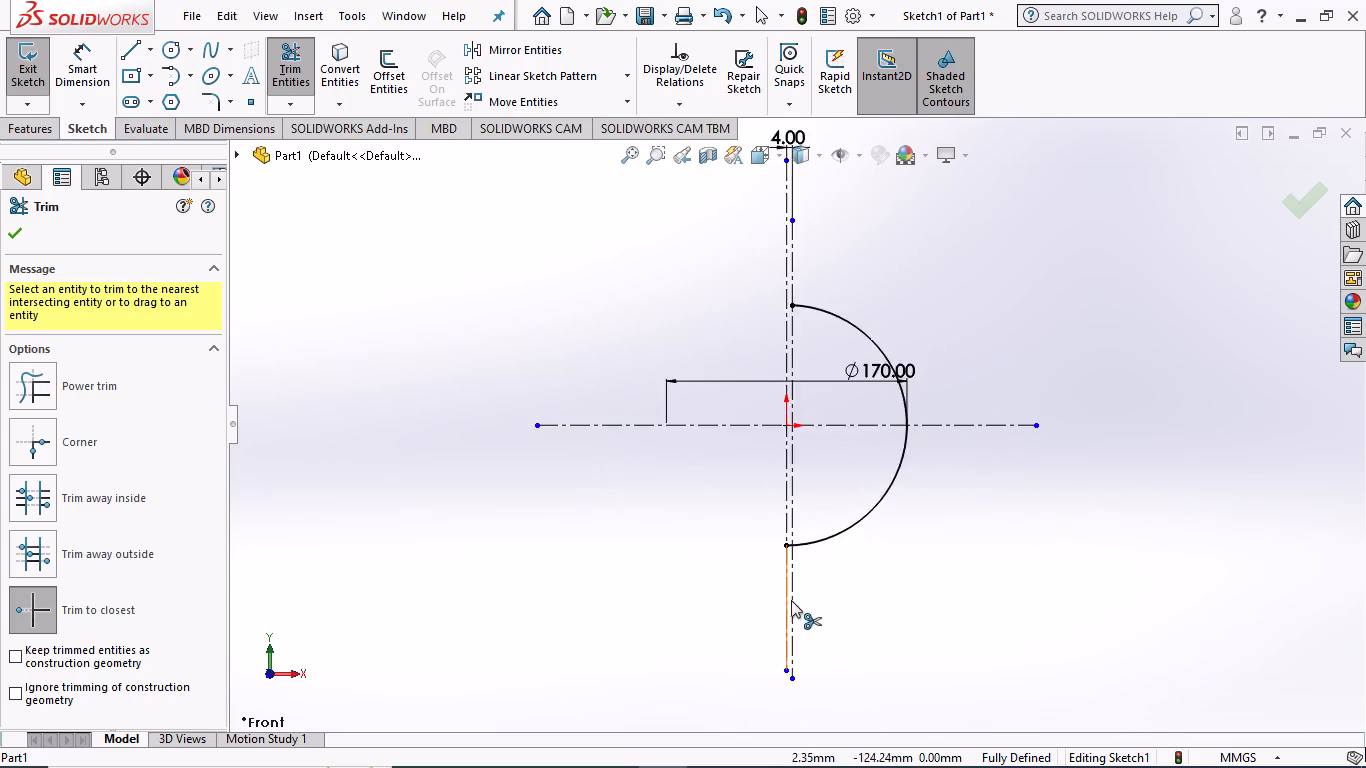
pyautogui.scroll(-8, 791, 600)
pyautogui.click(781, 495)
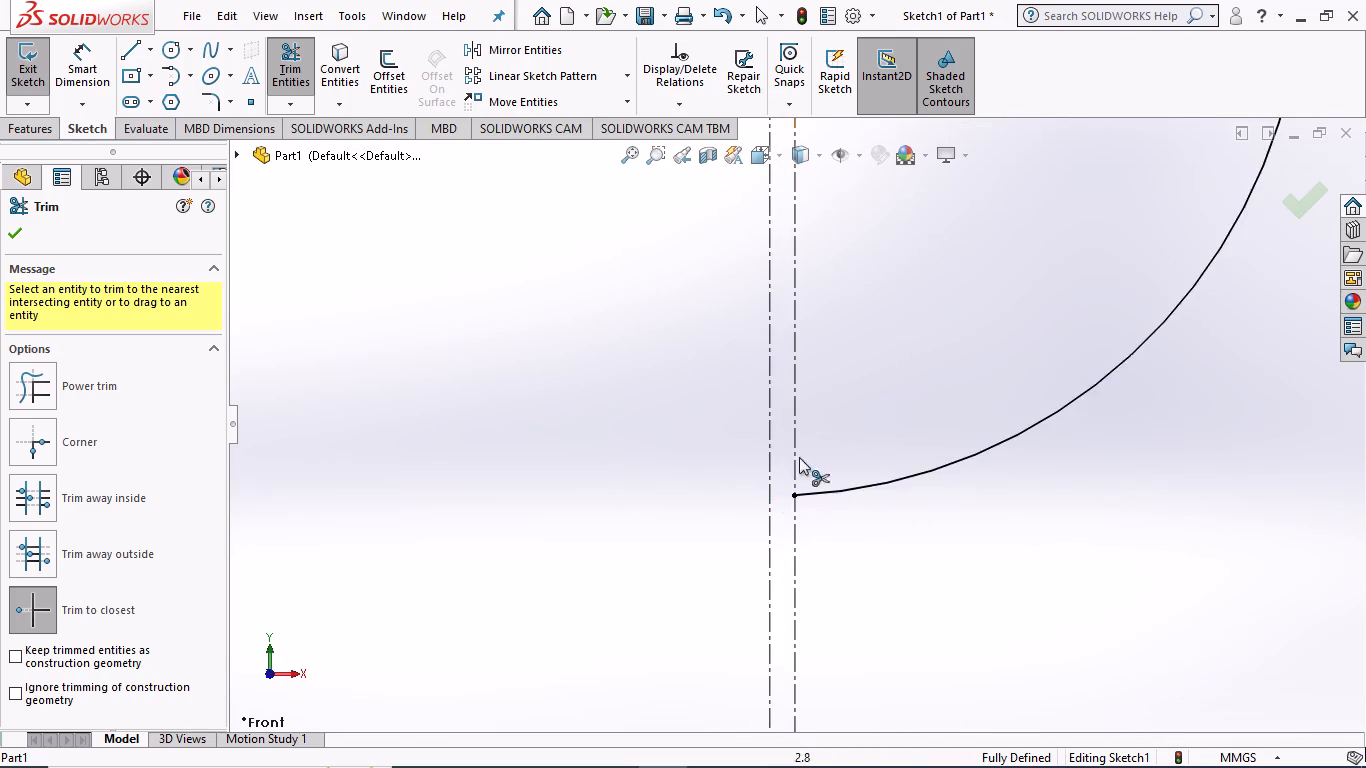
pyautogui.scroll(11, 803, 444)
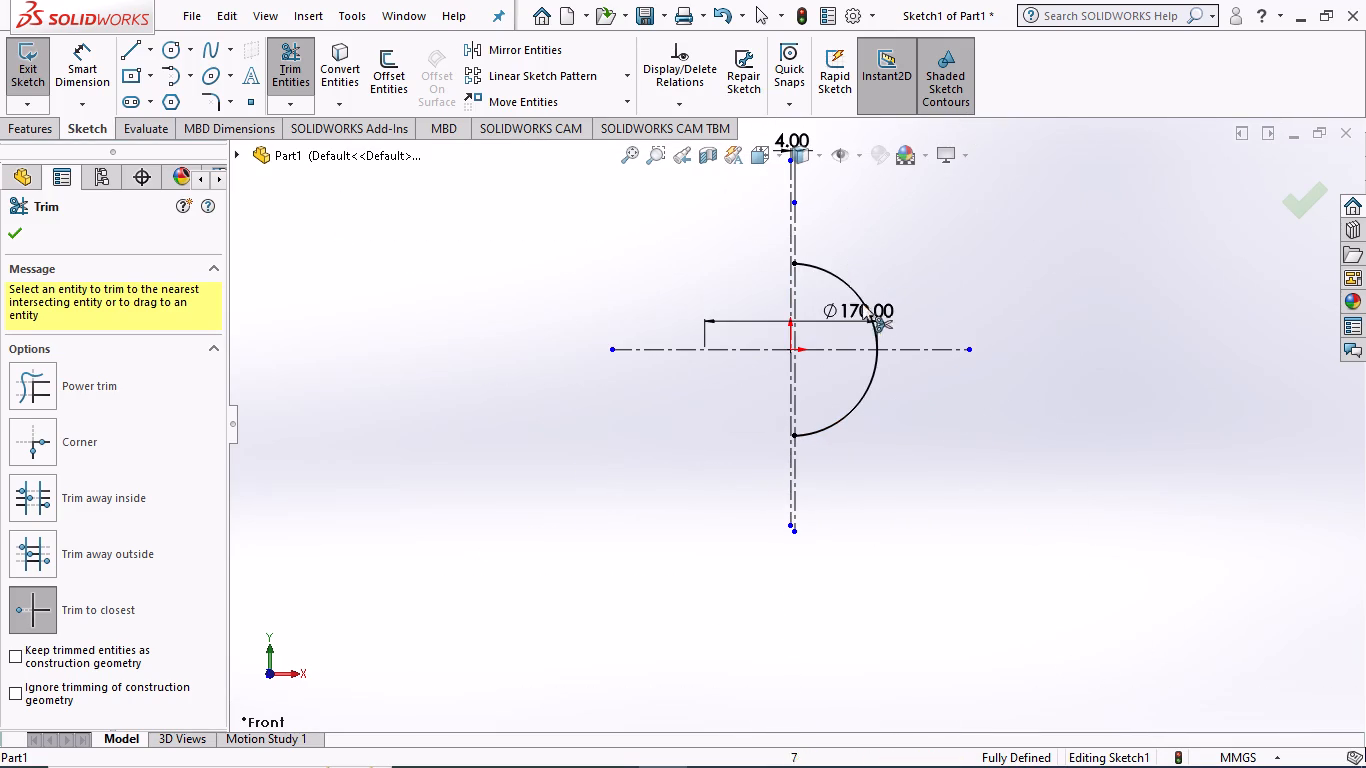
pyautogui.click(19, 234)
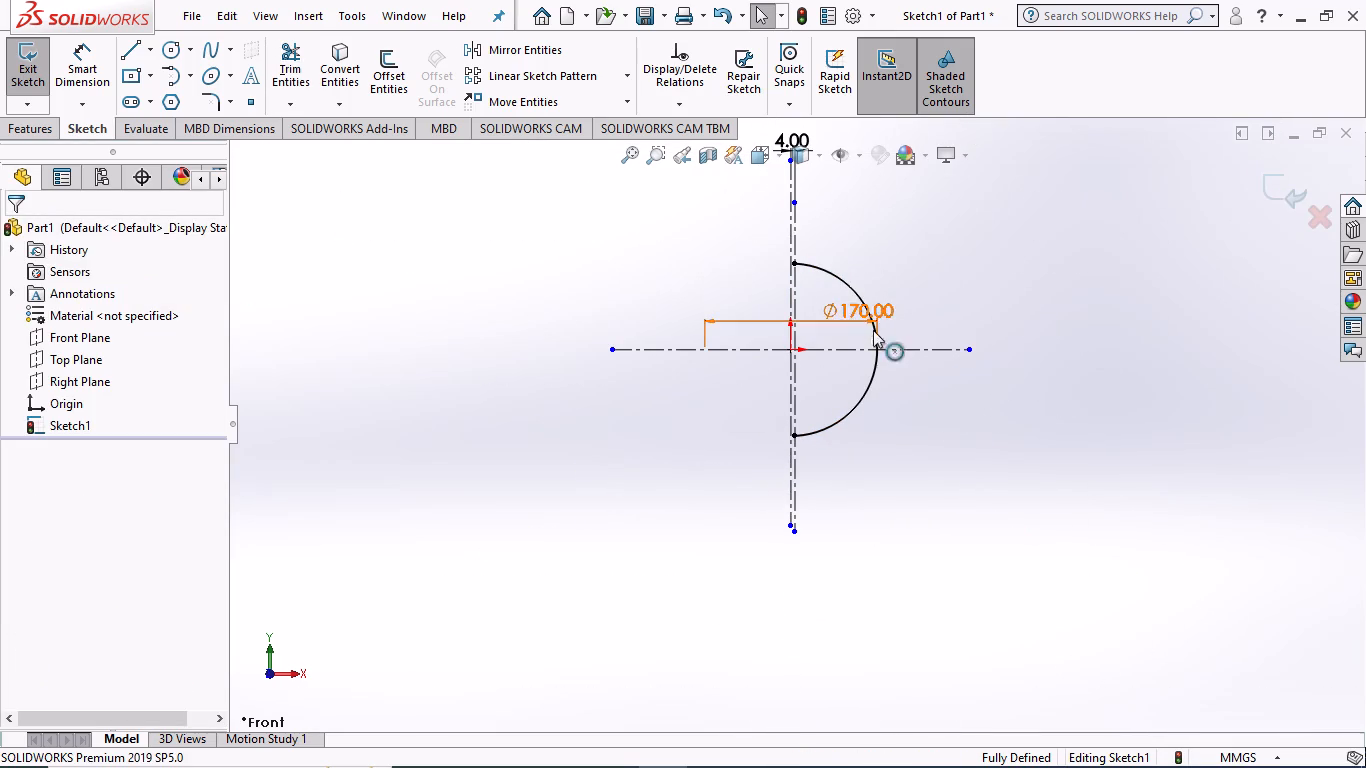
# Replace the remaining arc's diameter dimension with a radius dimension of 85 mm, placed on the open side of the arc.
pyautogui.rightClick(846, 312)
pyautogui.click(931, 537)
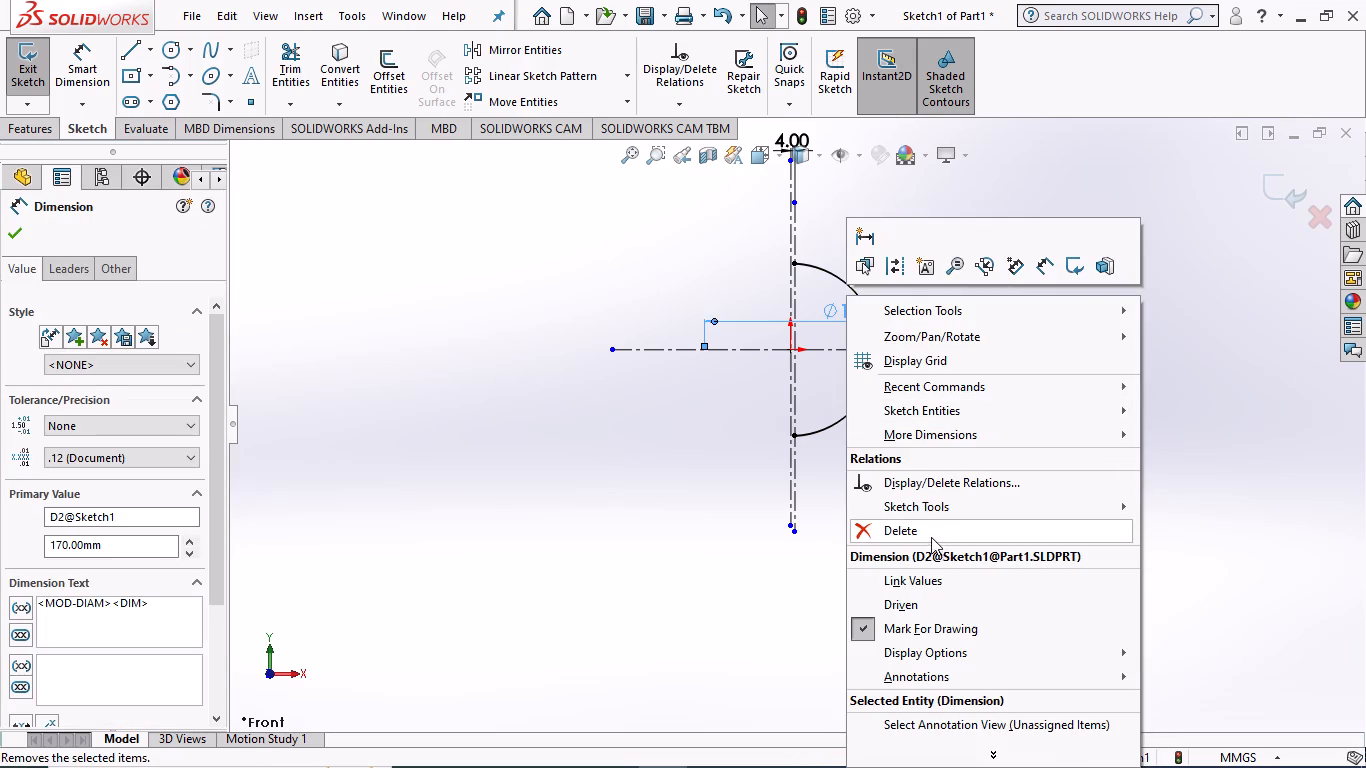
pyautogui.click(85, 73)
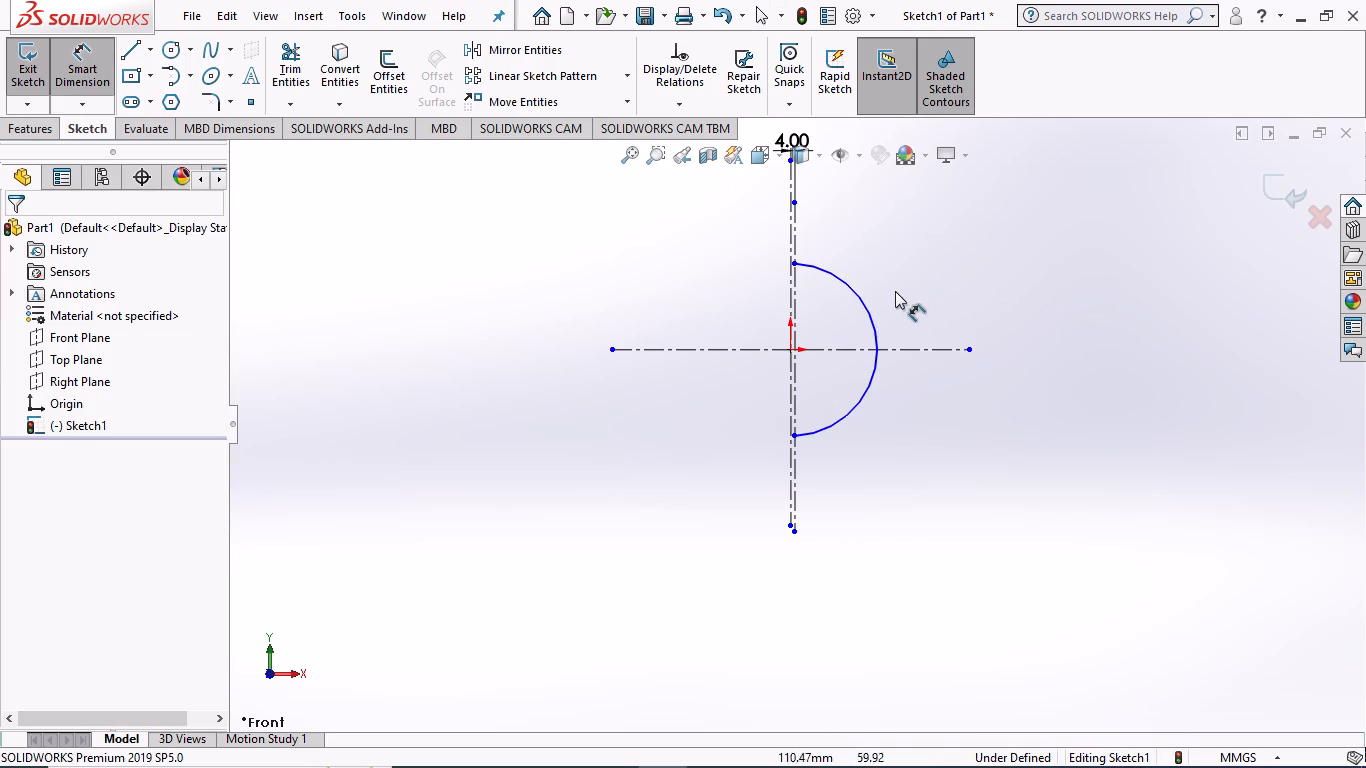
pyautogui.click(867, 302)
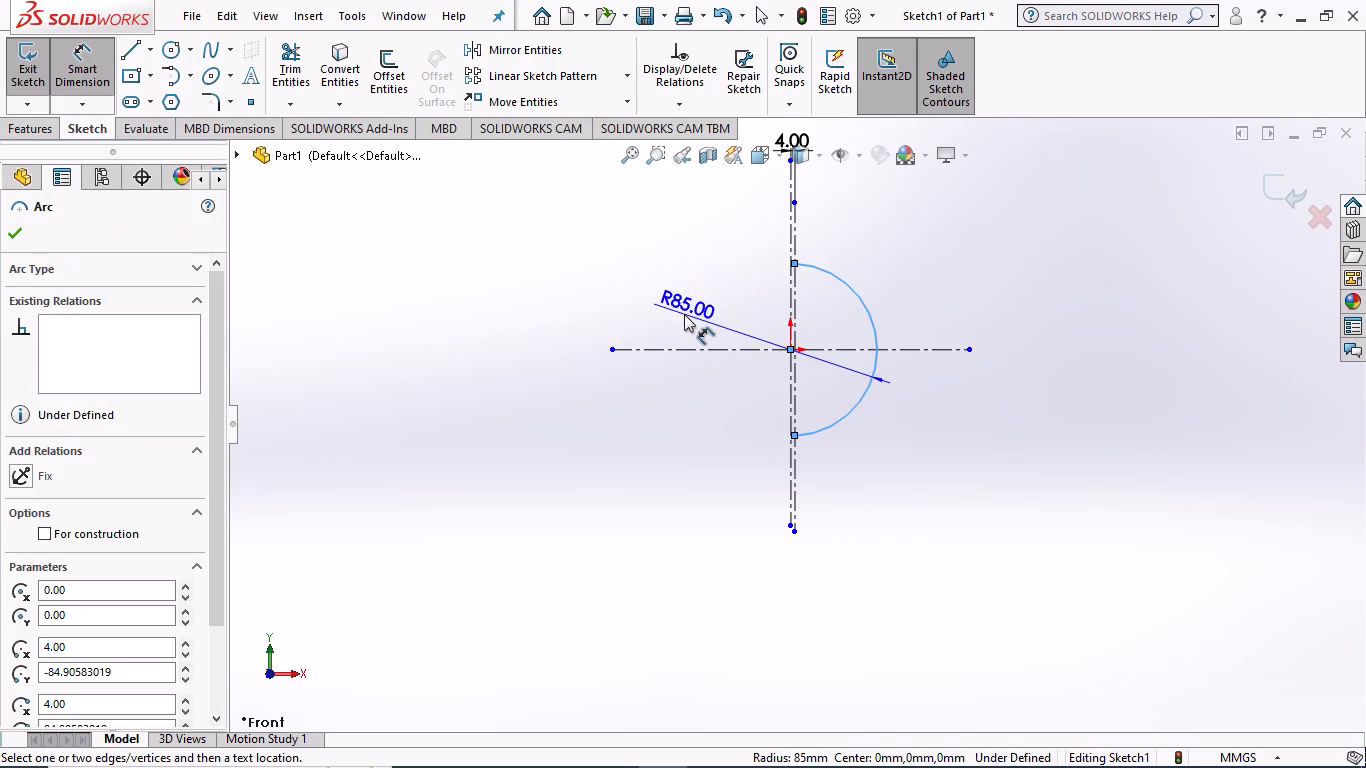
pyautogui.click(684, 314)
pyautogui.click(599, 290)
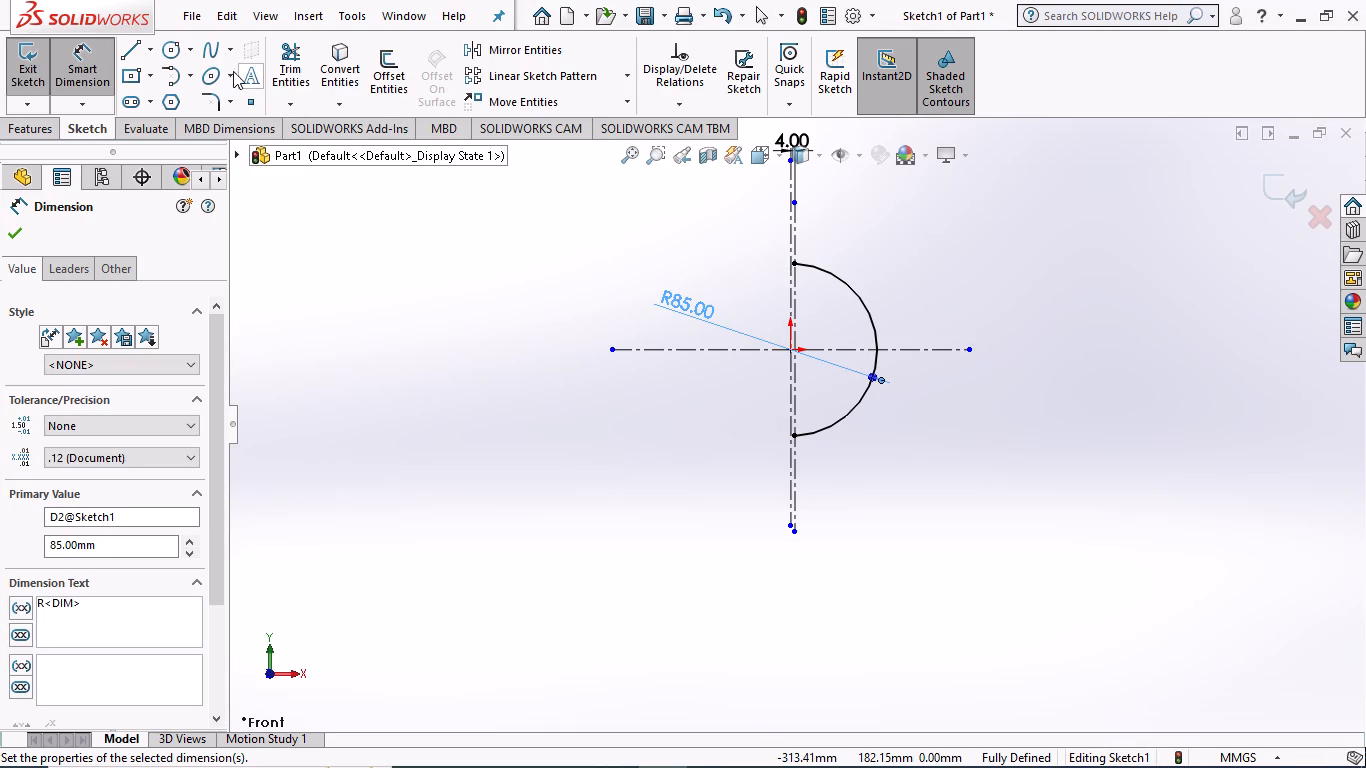
# Sketch a circle centred on the origin with a radius of about 101.5 mm, outside the arc.
pyautogui.click(167, 48)
pyautogui.scroll(-2, 781, 340)
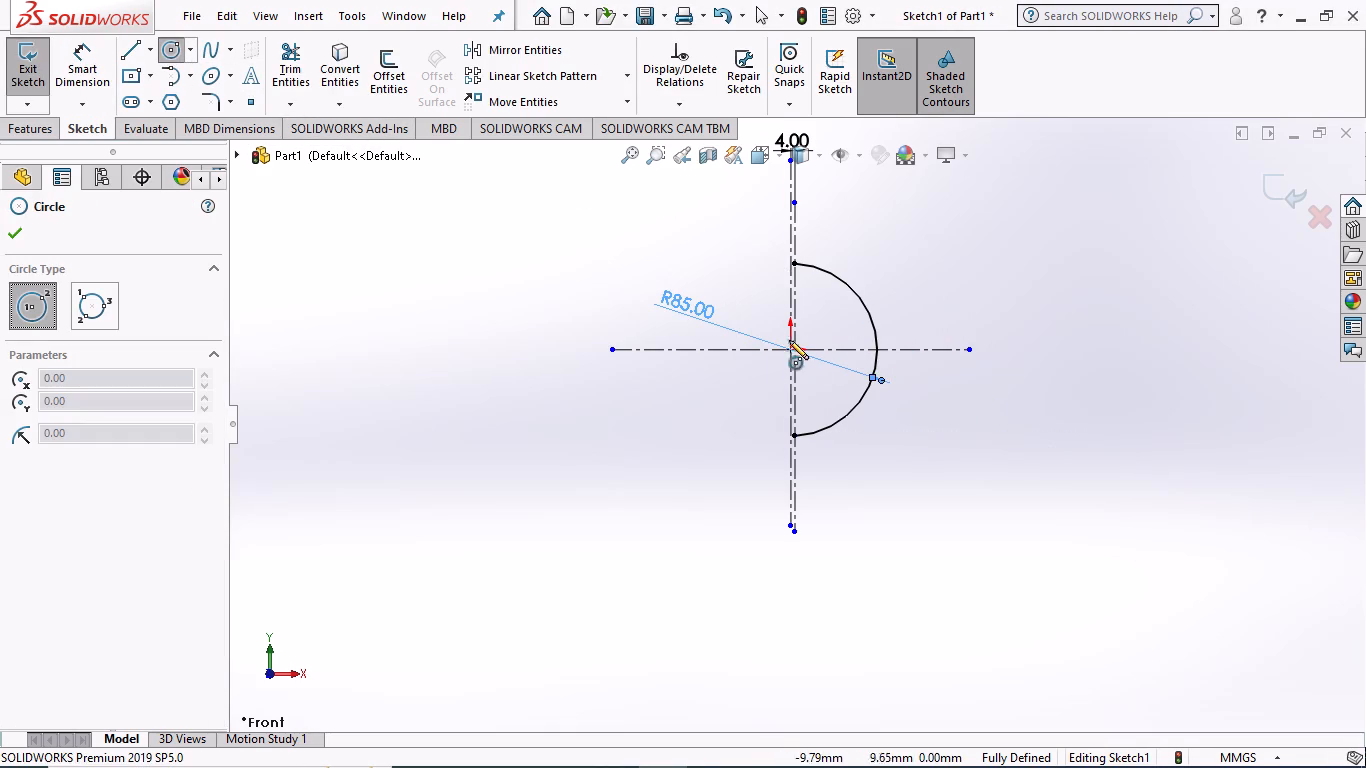
pyautogui.scroll(-4, 789, 340)
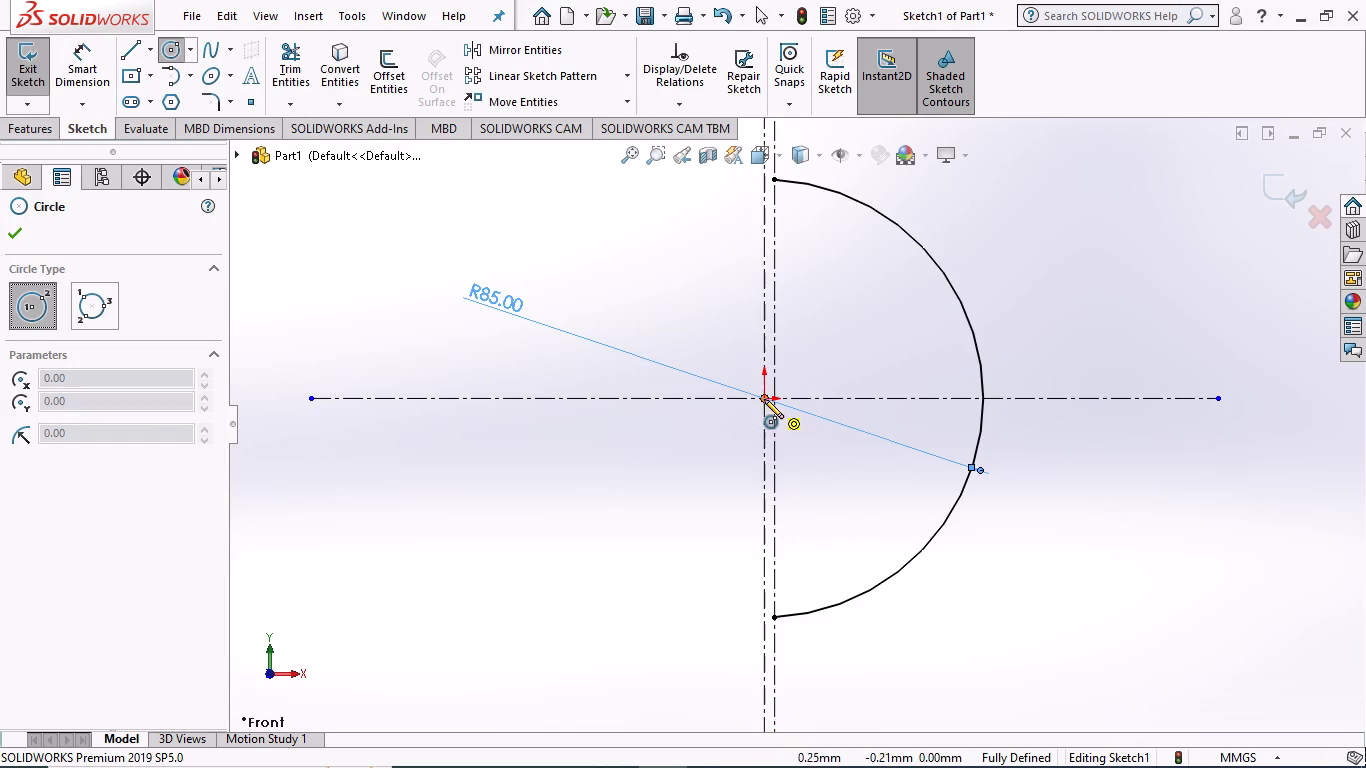
pyautogui.click(764, 399)
pyautogui.click(1025, 418)
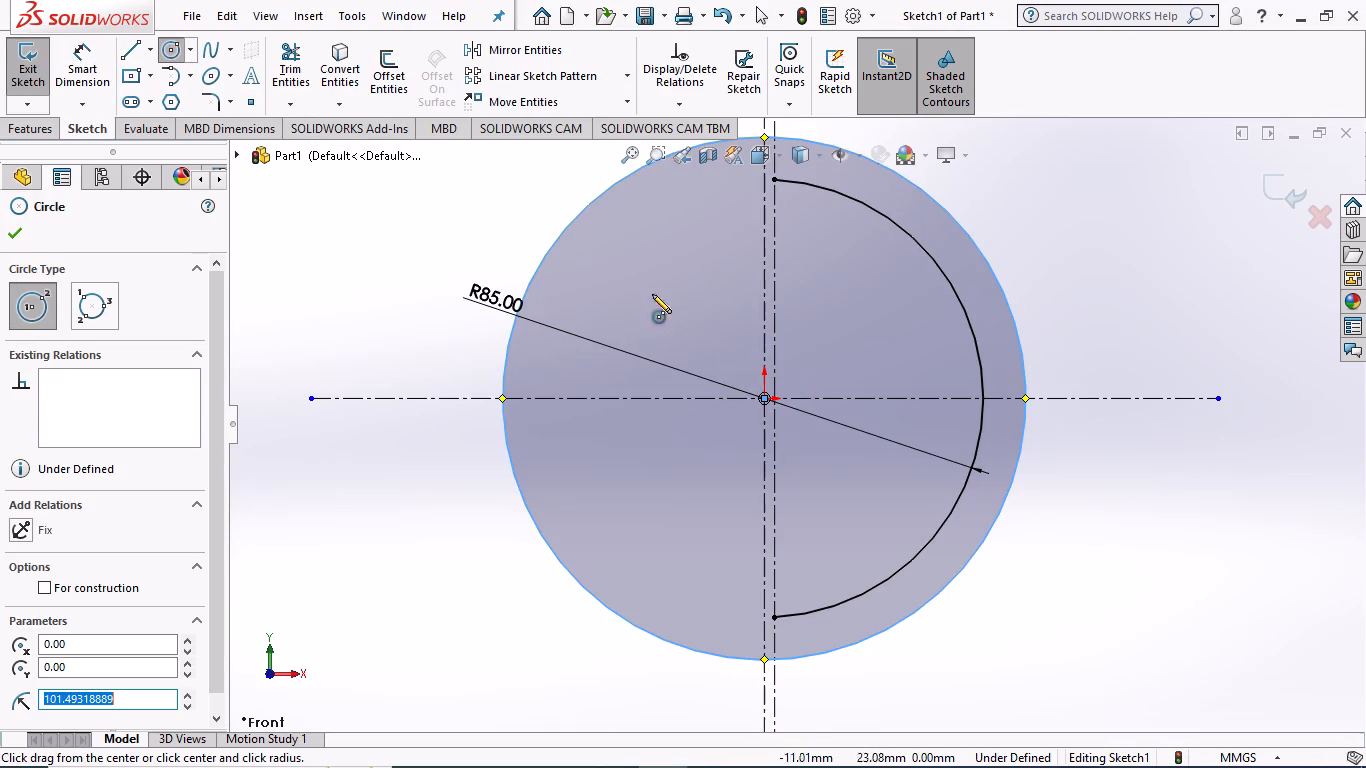
# Dimension the radial gap between the 85 mm arc and the outer circle as 24 mm.
pyautogui.click(87, 62)
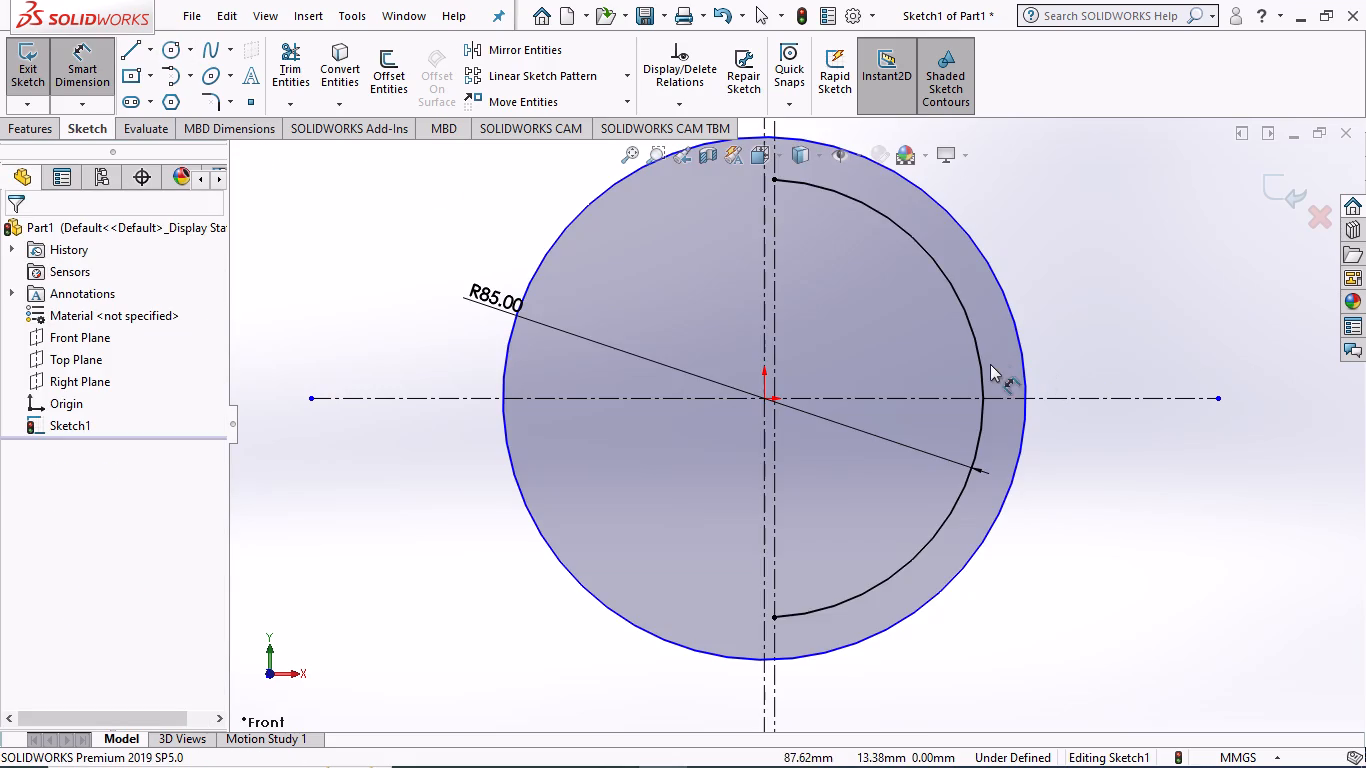
pyautogui.click(978, 368)
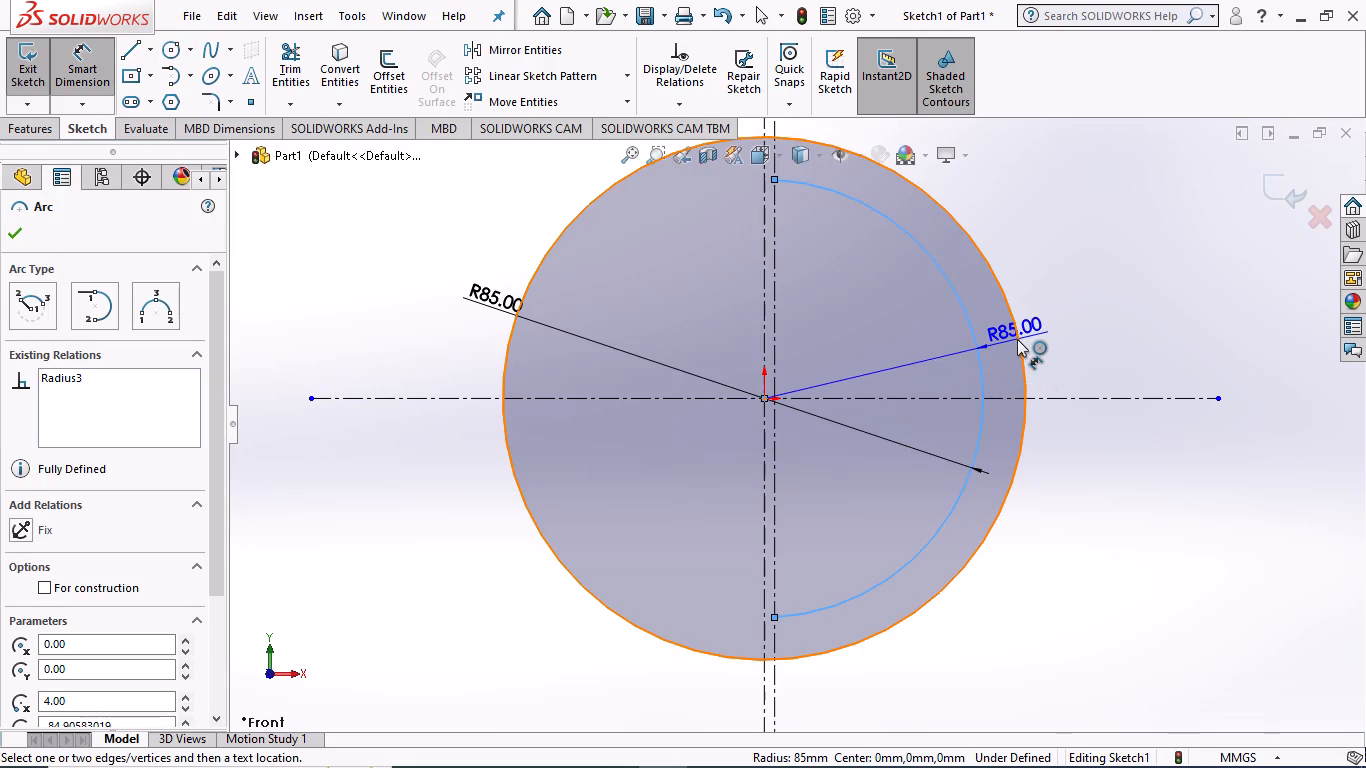
pyautogui.click(1017, 339)
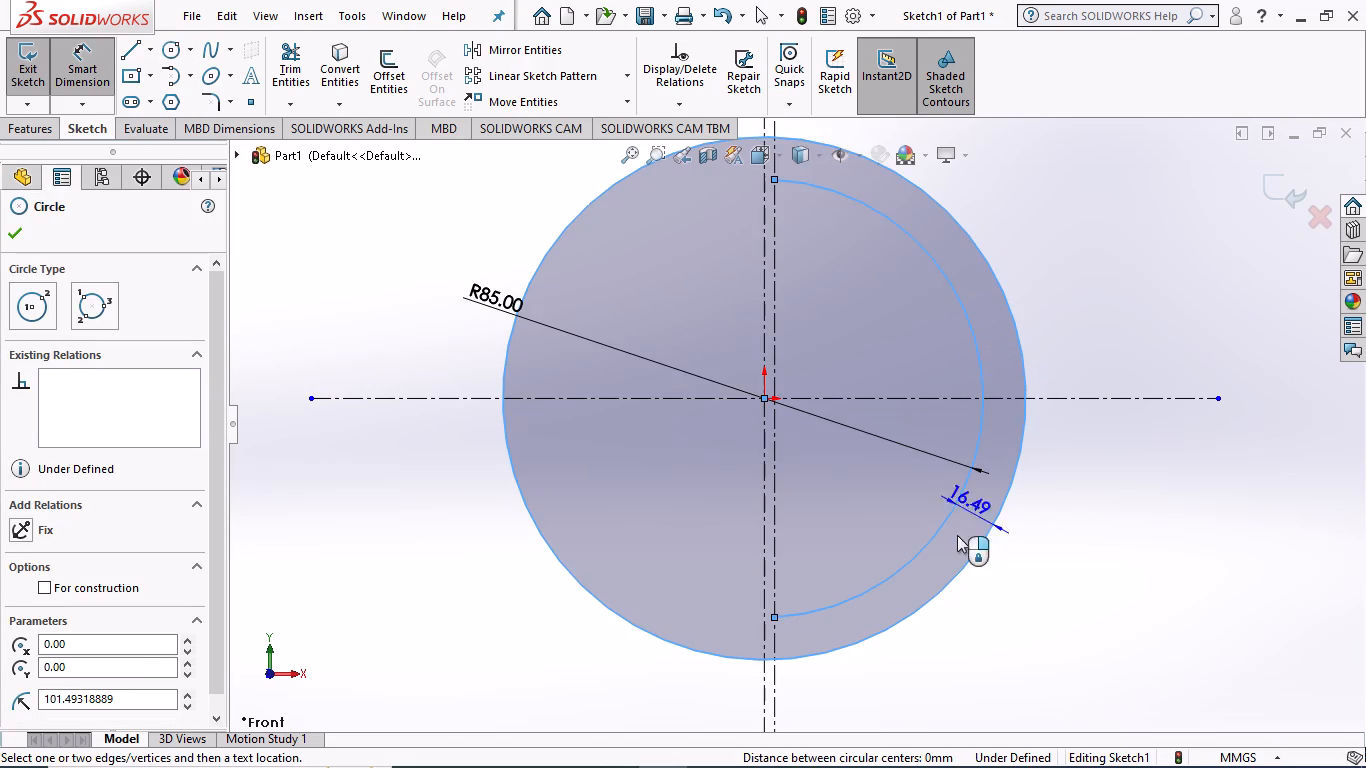
pyautogui.click(951, 627)
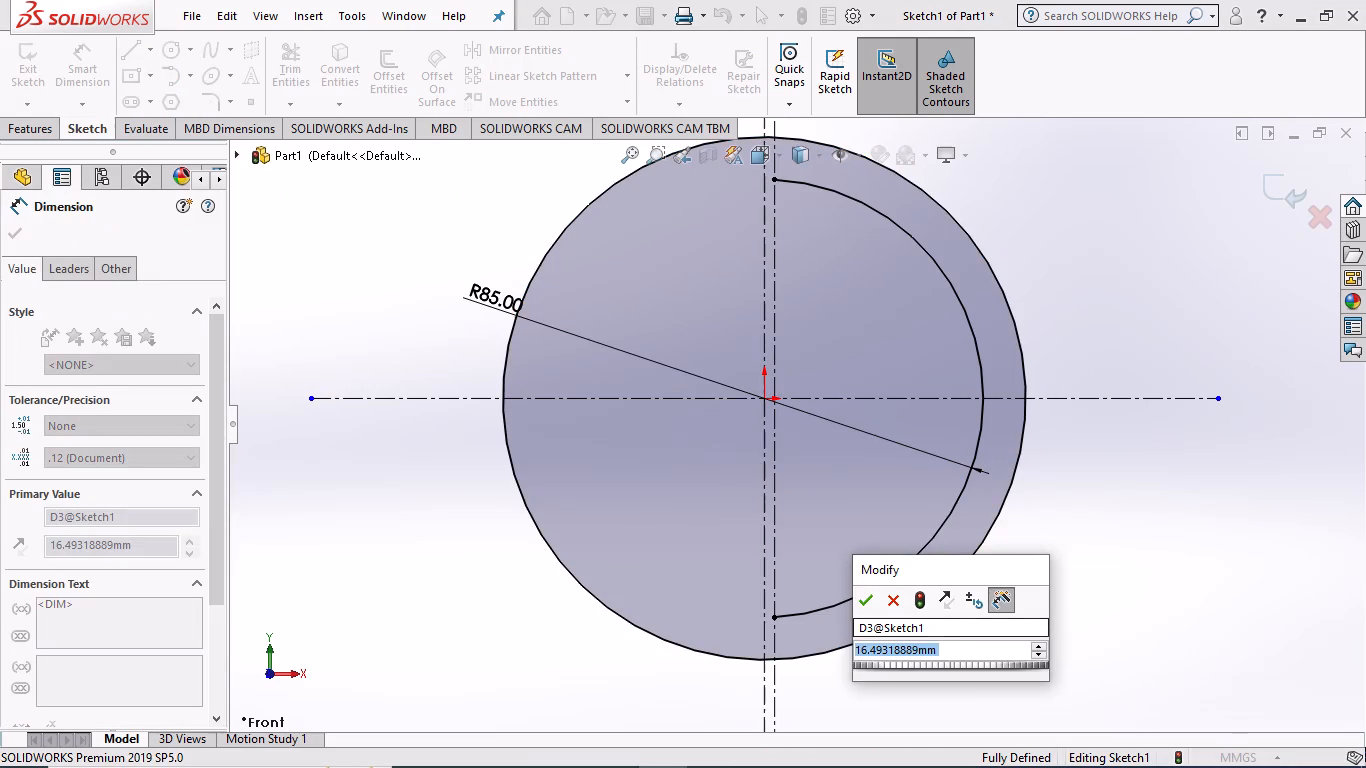
pyautogui.write('24')
pyautogui.press('Return')
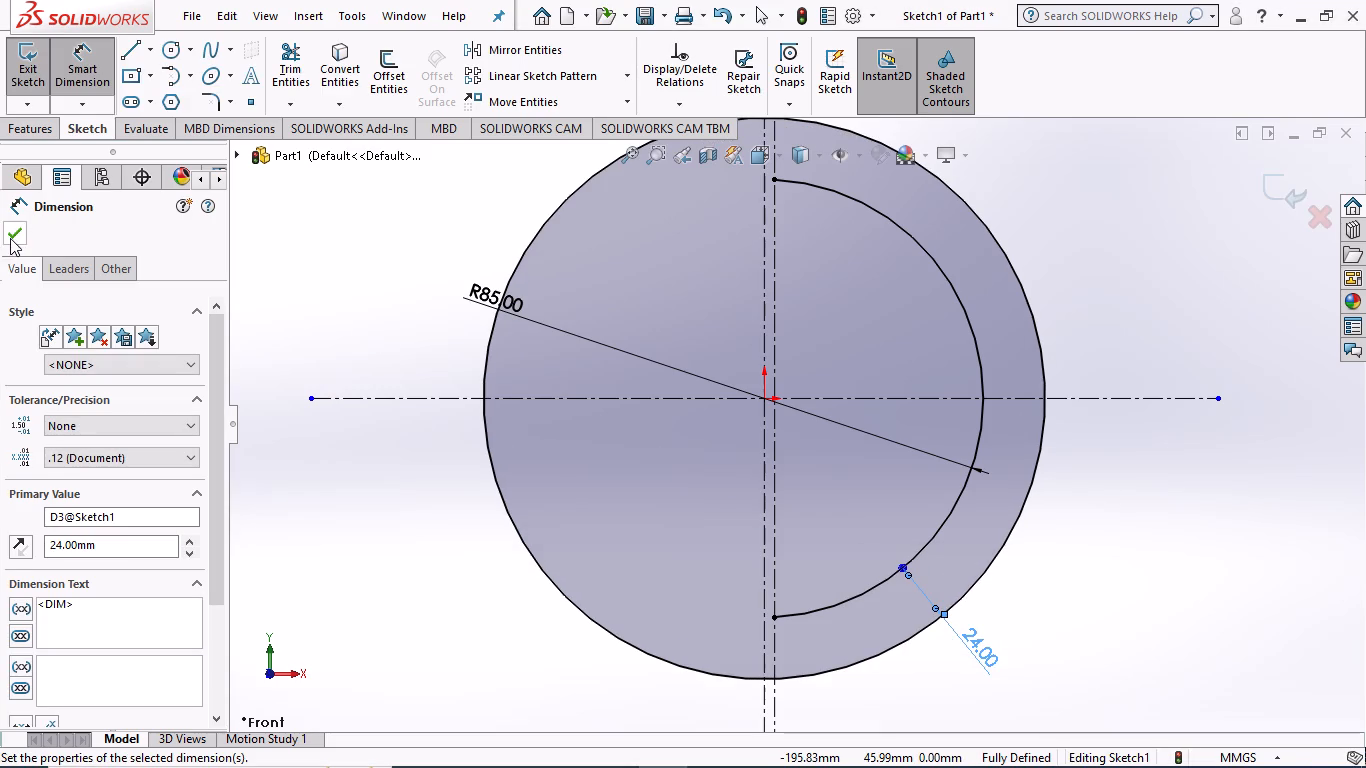
pyautogui.click(10, 238)
# Trim away the left half of the outer circle, above and below the horizontal centerline.
pyautogui.scroll(2, 623, 447)
pyautogui.scroll(1, 871, 457)
pyautogui.scroll(-2, 875, 437)
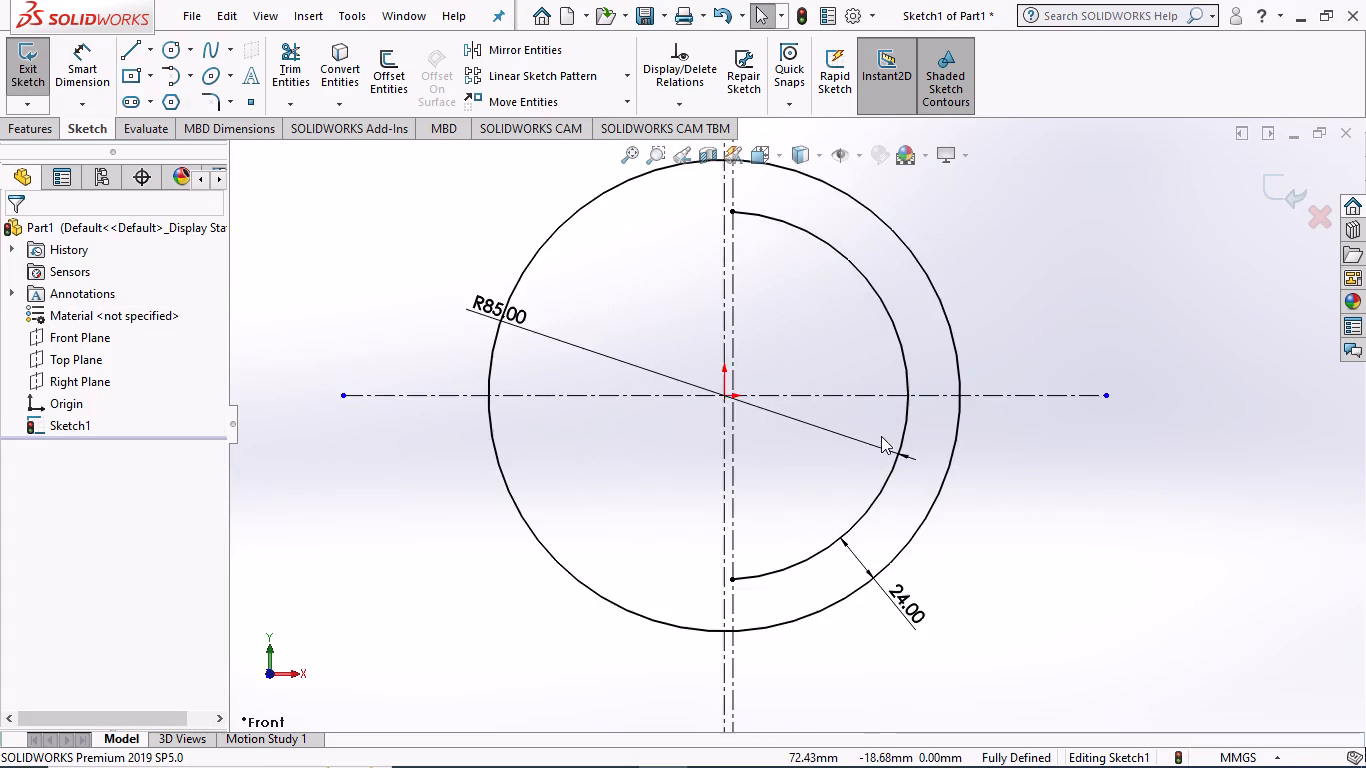
pyautogui.scroll(2, 882, 436)
pyautogui.click(292, 63)
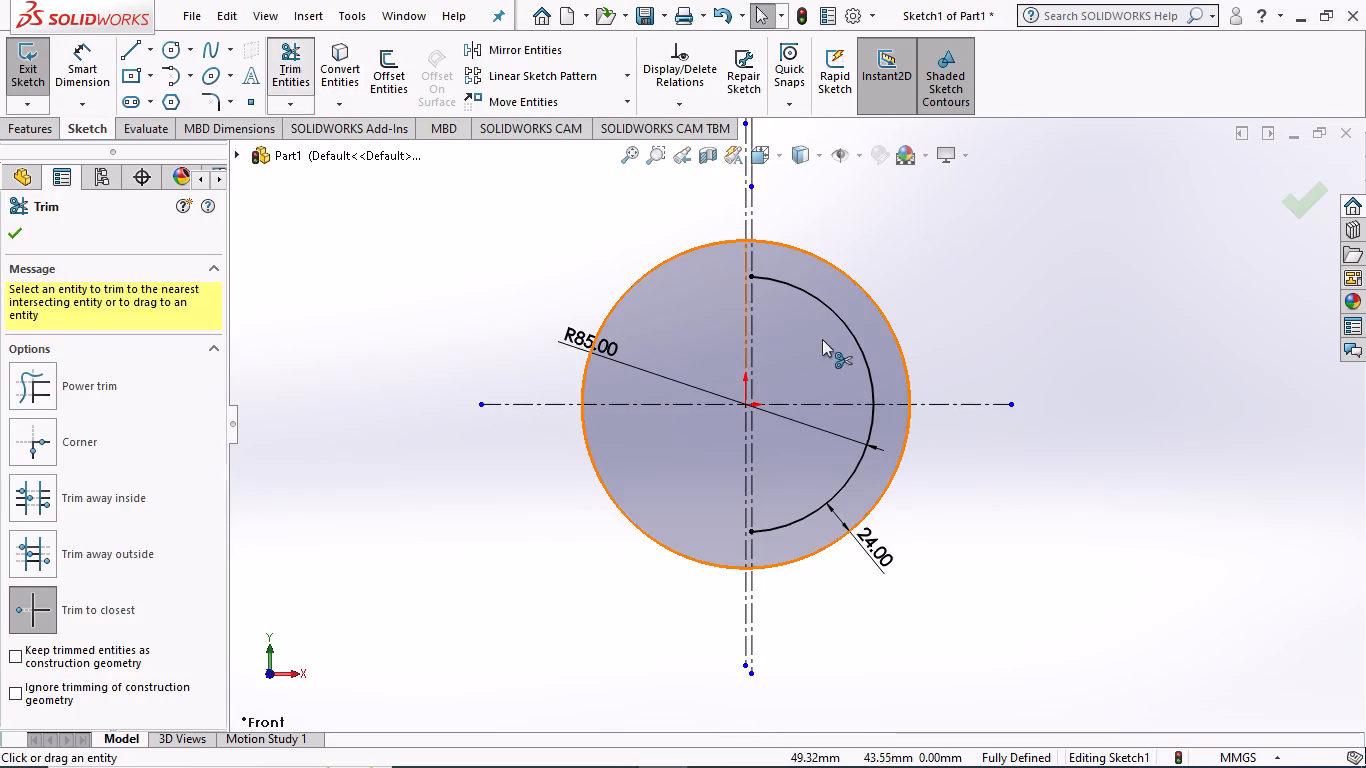
pyautogui.click(660, 260)
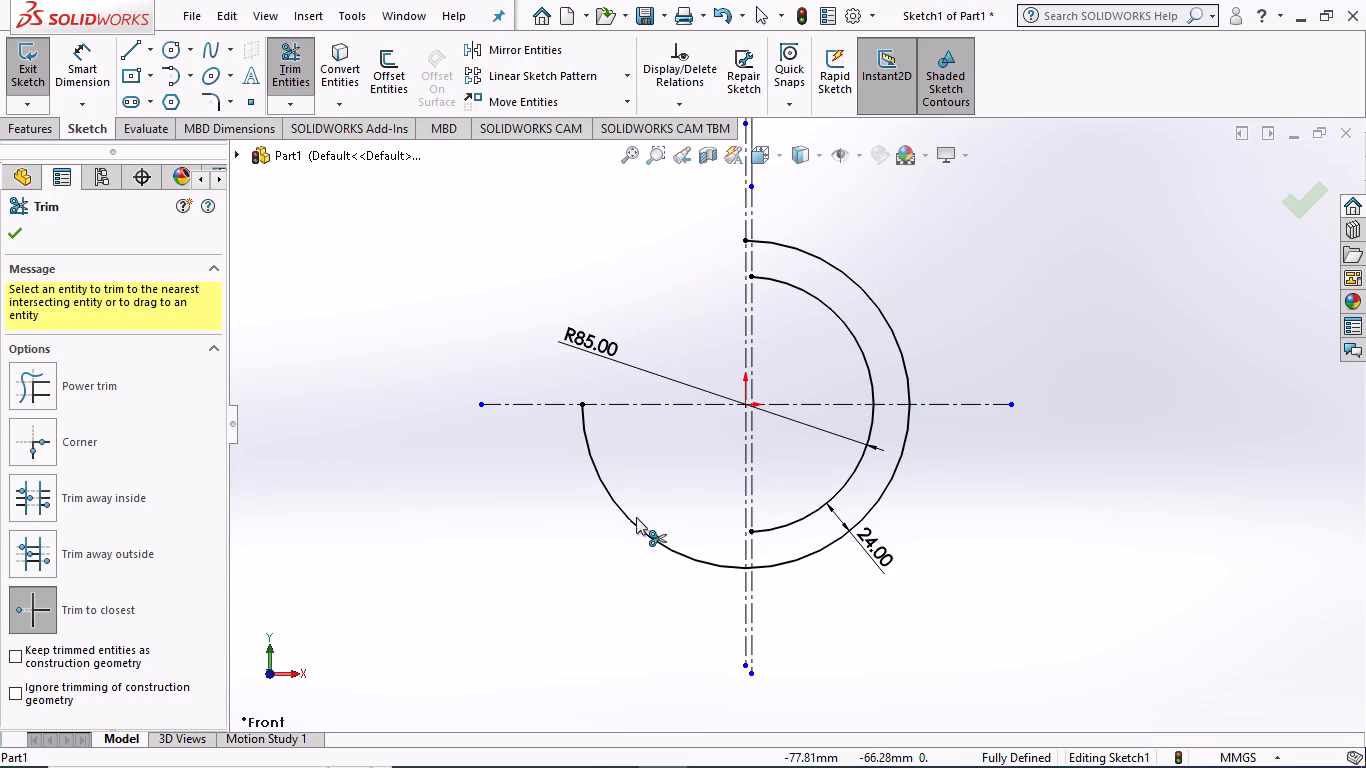
pyautogui.click(637, 526)
# Trim both ends of the outer arc back to the 4 mm offset vertical centerline.
pyautogui.scroll(-7, 753, 568)
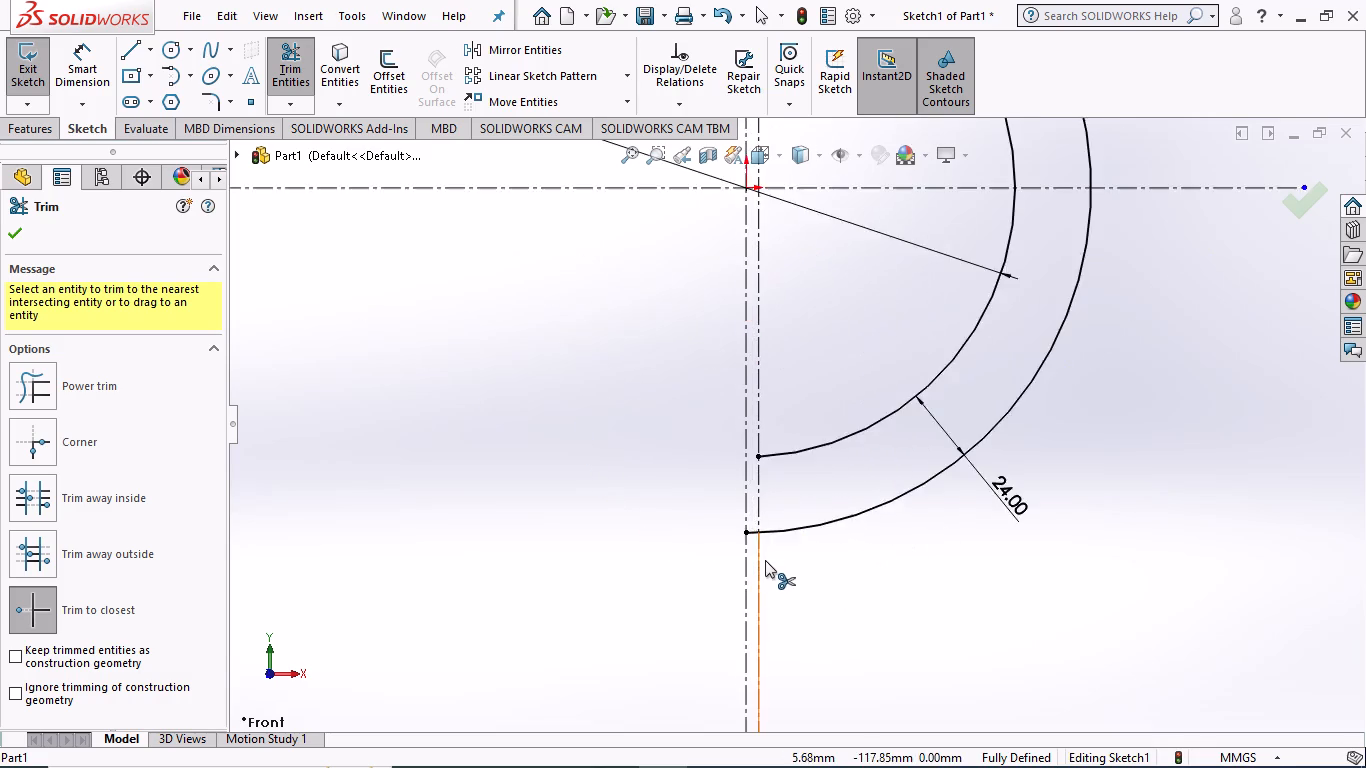
pyautogui.scroll(-1, 765, 560)
pyautogui.click(749, 505)
pyautogui.scroll(5, 746, 493)
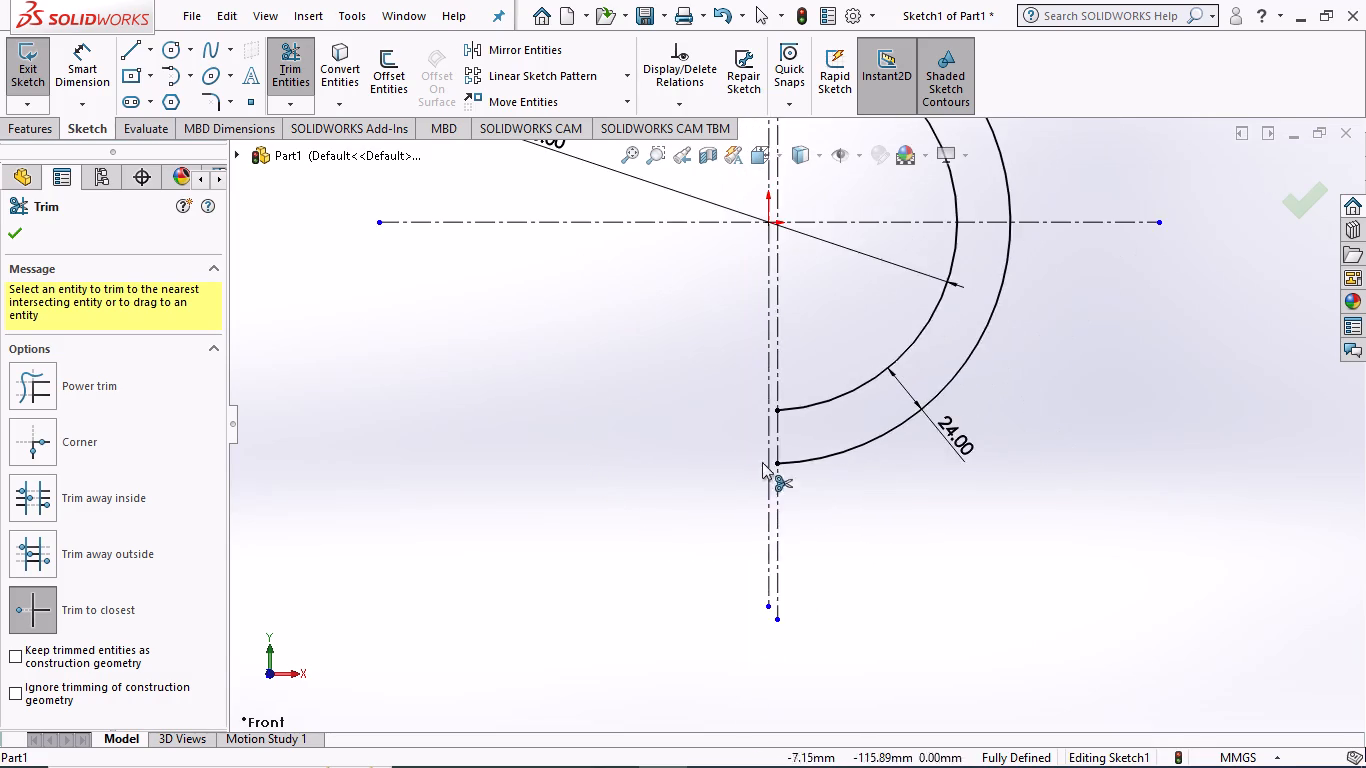
pyautogui.scroll(6, 762, 462)
pyautogui.scroll(-7, 804, 188)
pyautogui.scroll(-1, 687, 413)
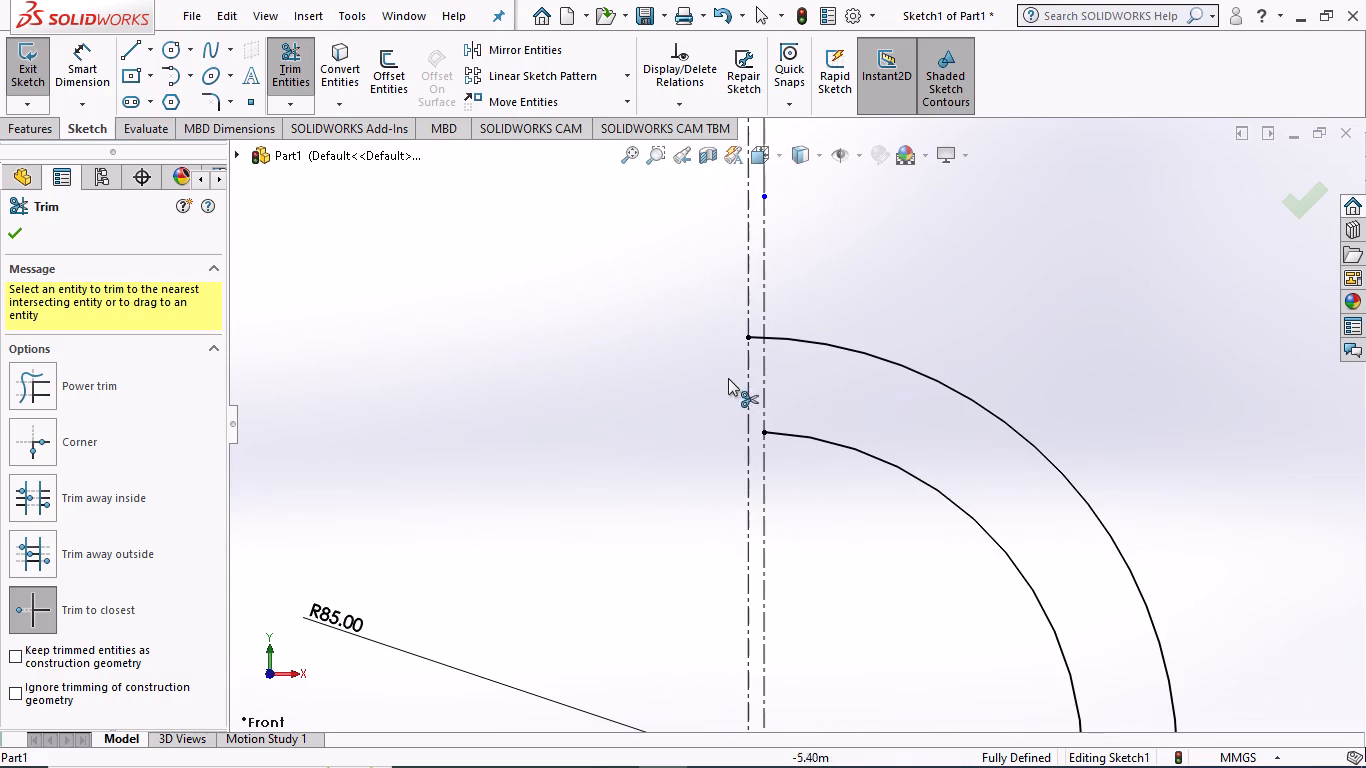
pyautogui.click(756, 340)
pyautogui.scroll(3, 771, 388)
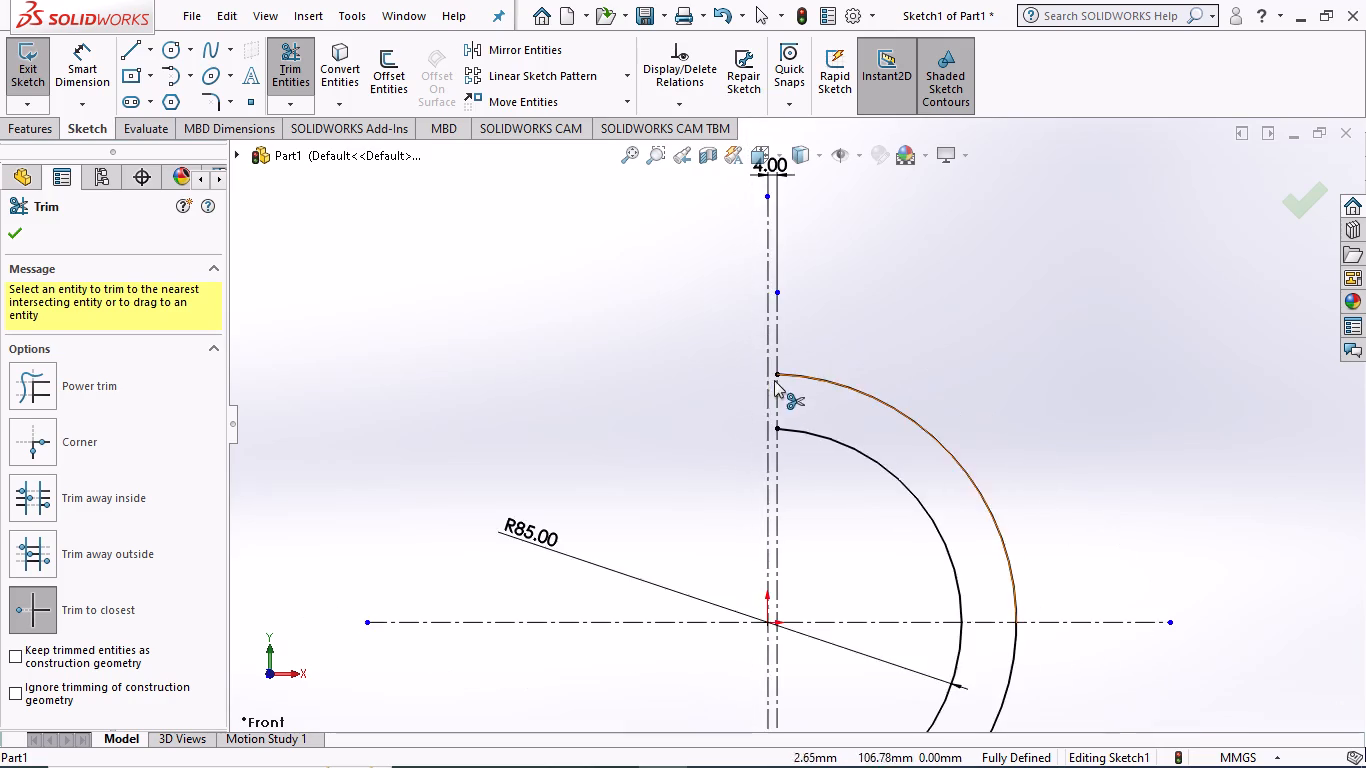
pyautogui.scroll(3, 812, 429)
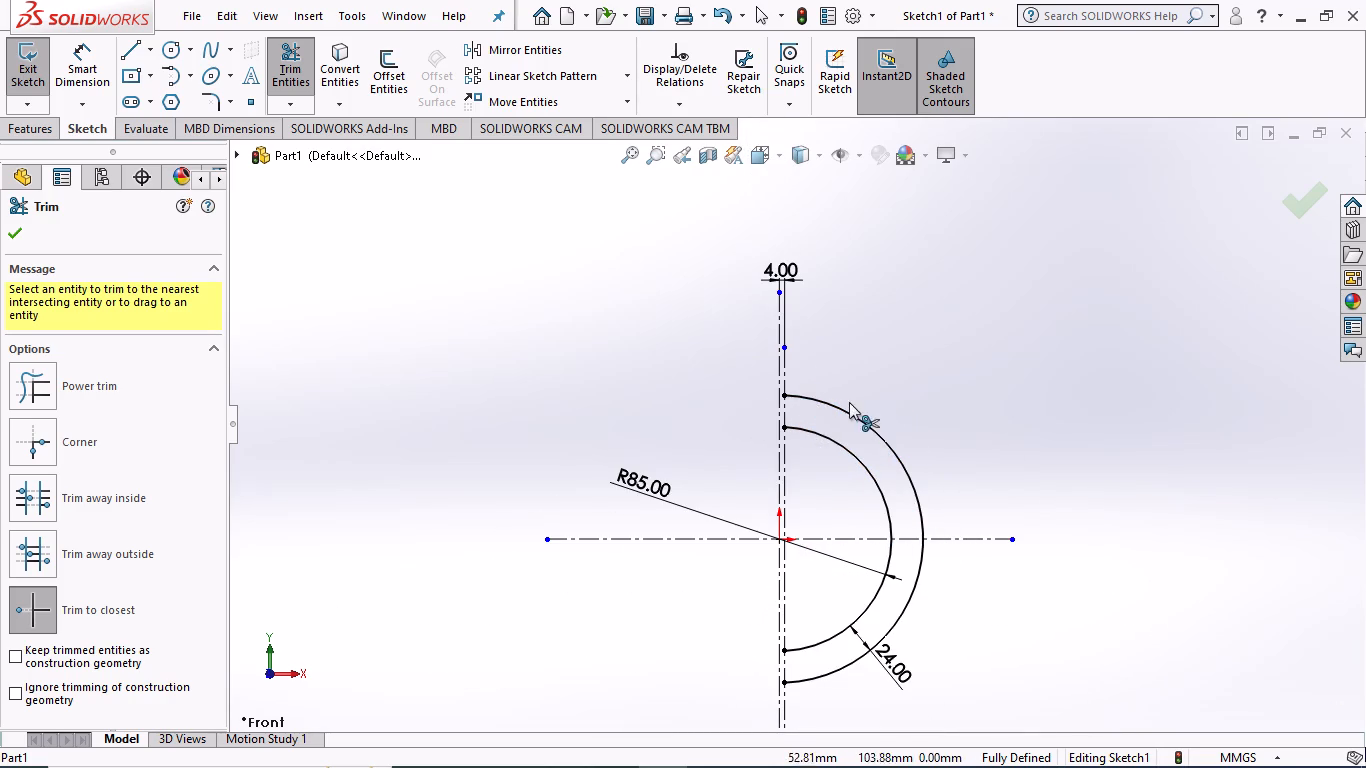
pyautogui.click(14, 231)
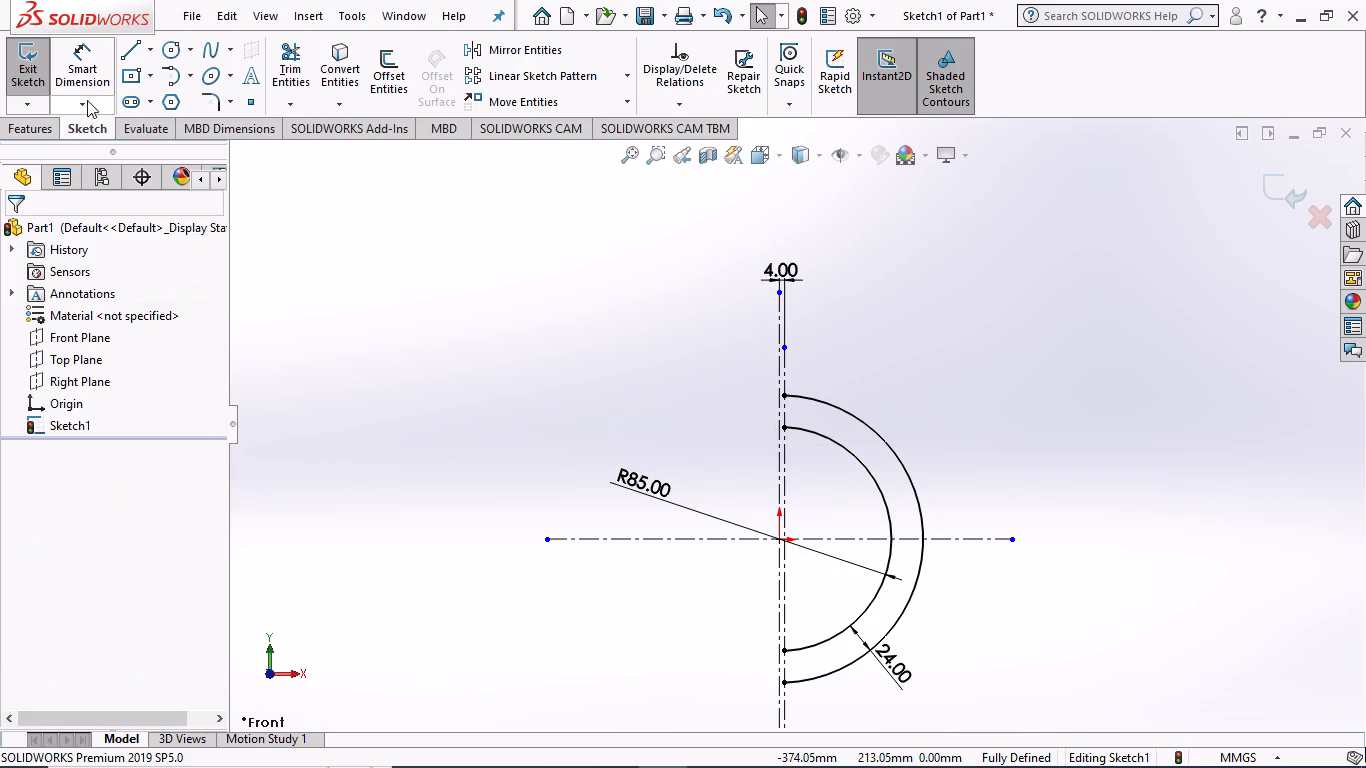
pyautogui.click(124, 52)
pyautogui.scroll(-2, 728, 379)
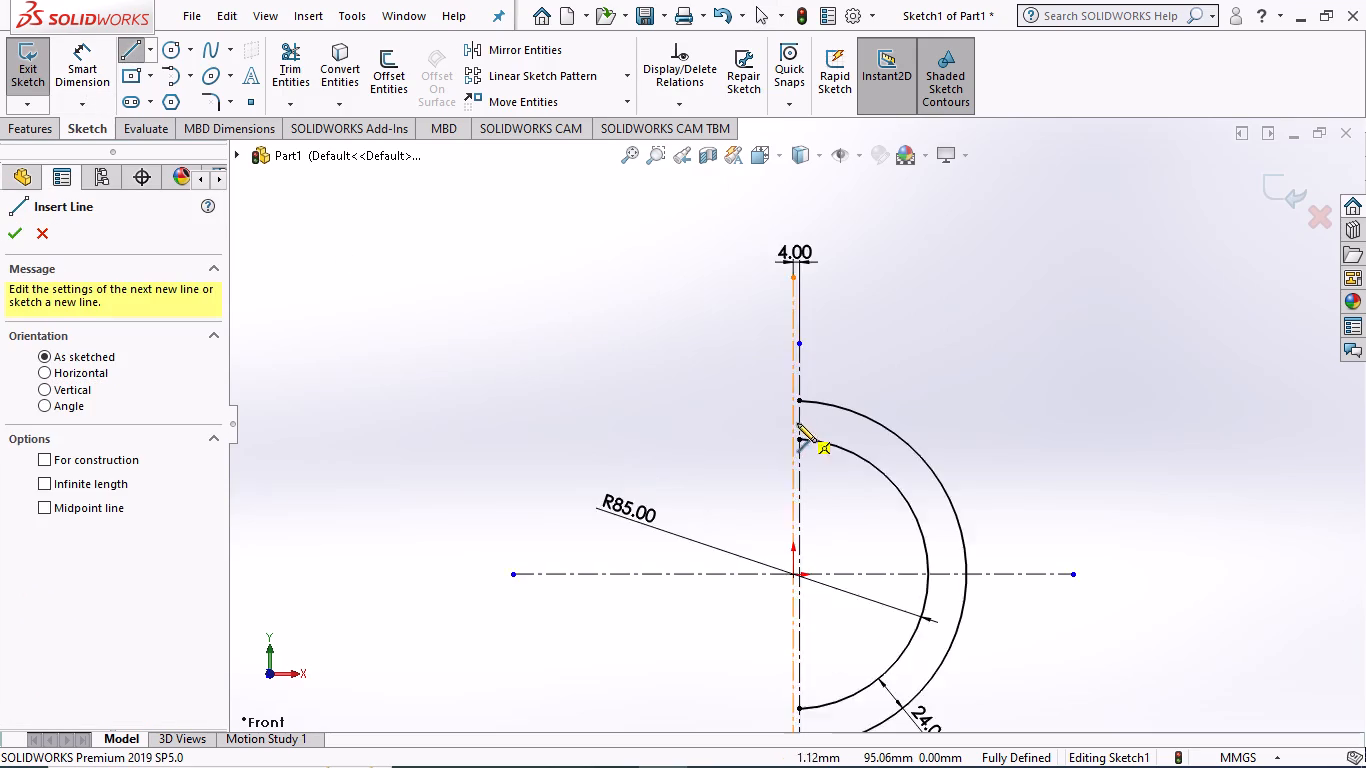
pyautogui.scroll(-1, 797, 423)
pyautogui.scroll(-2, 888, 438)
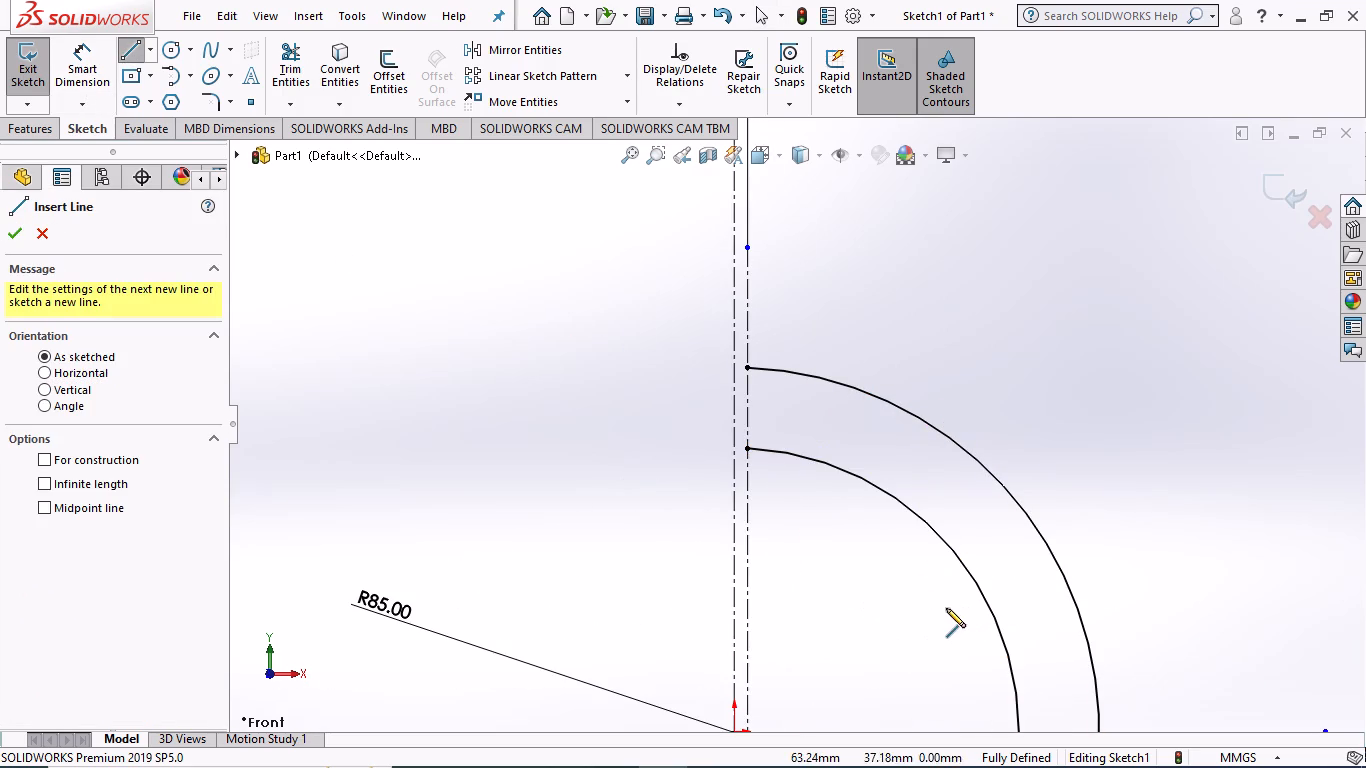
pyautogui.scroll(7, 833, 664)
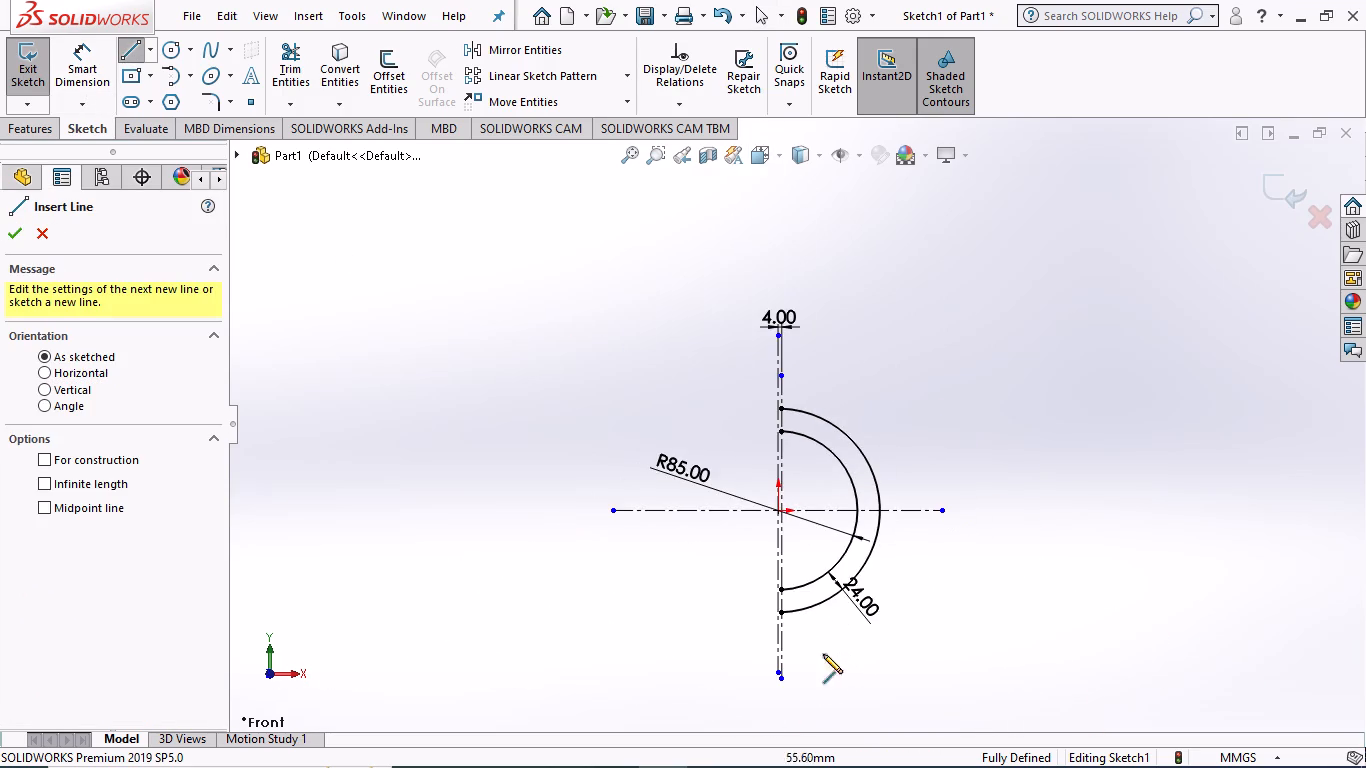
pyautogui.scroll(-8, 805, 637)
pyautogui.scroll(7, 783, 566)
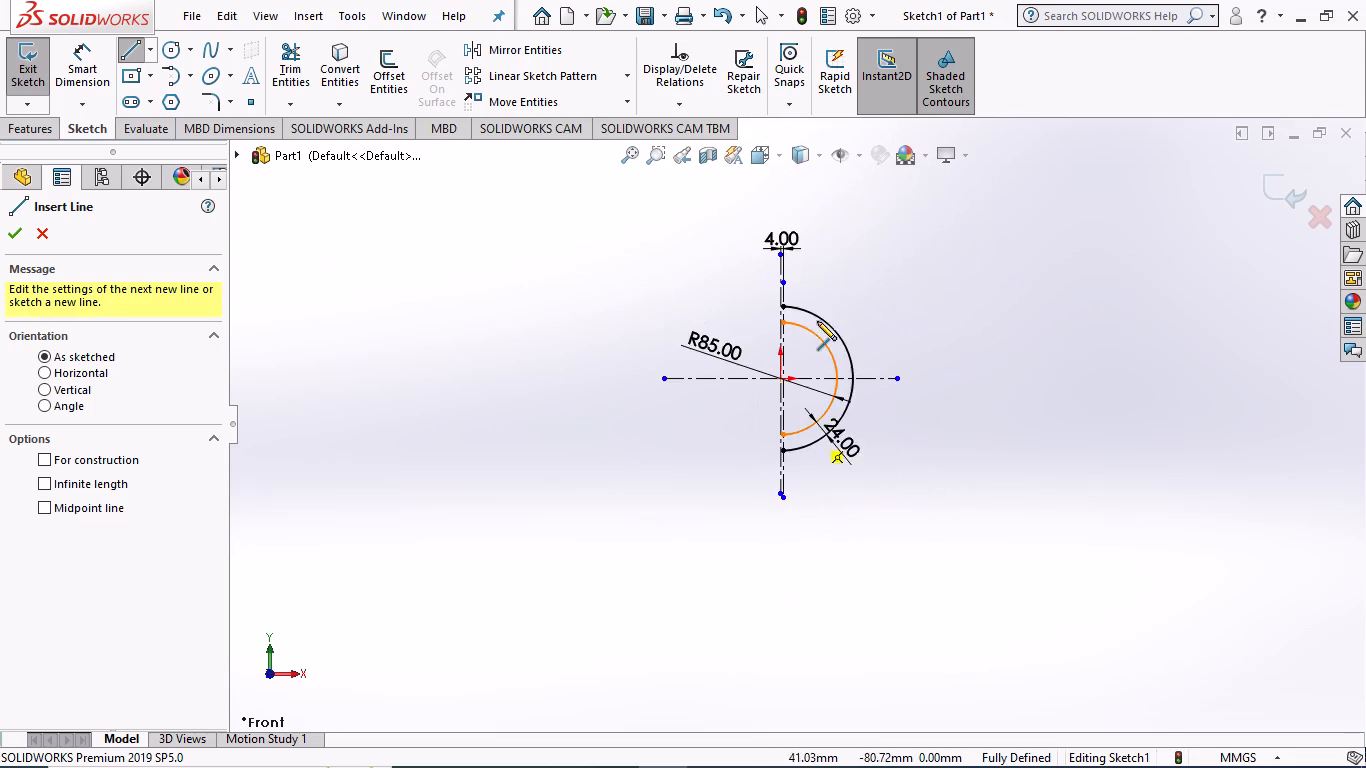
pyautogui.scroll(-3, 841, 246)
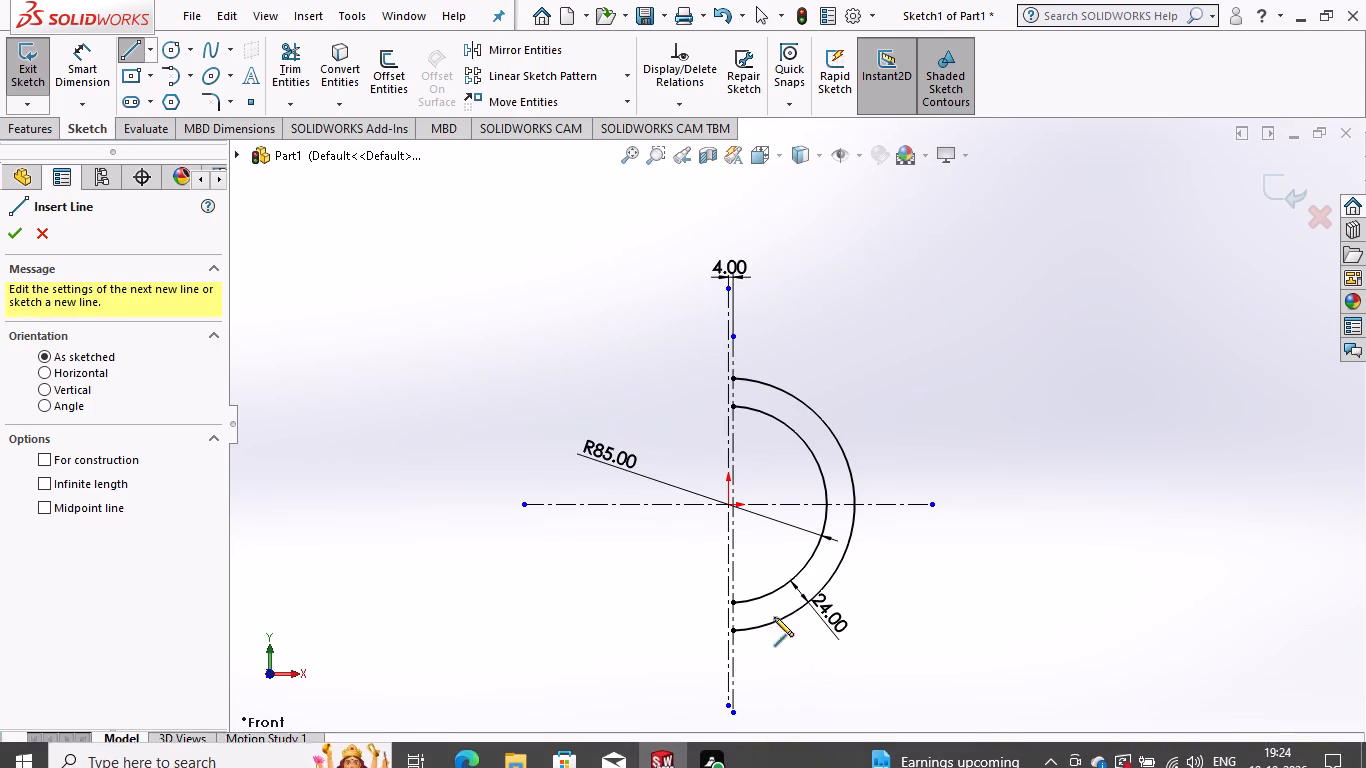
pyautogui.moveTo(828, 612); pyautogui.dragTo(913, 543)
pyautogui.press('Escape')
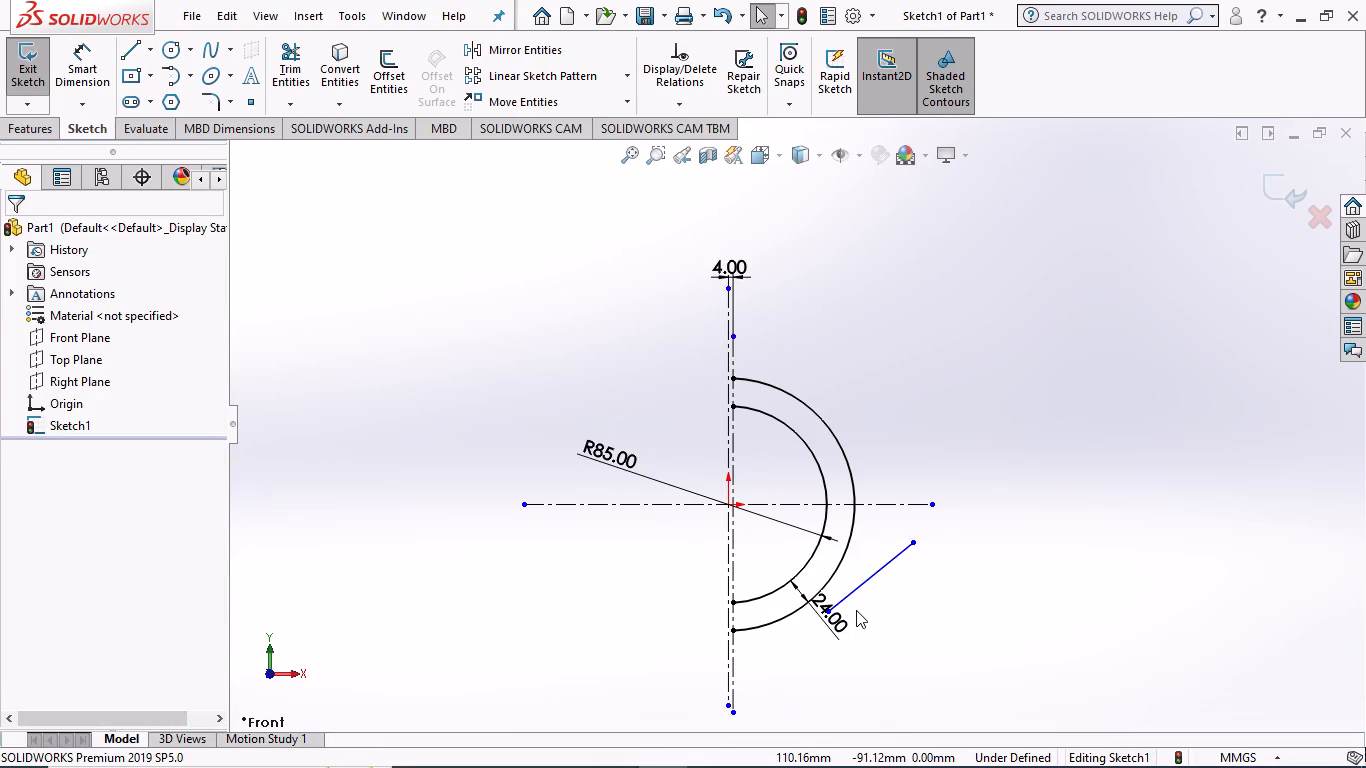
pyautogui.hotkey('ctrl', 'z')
# Move the 24 mm gap dimension from the lower part of the arcs to above their upper part.
pyautogui.moveTo(839, 629); pyautogui.dragTo(841, 624)
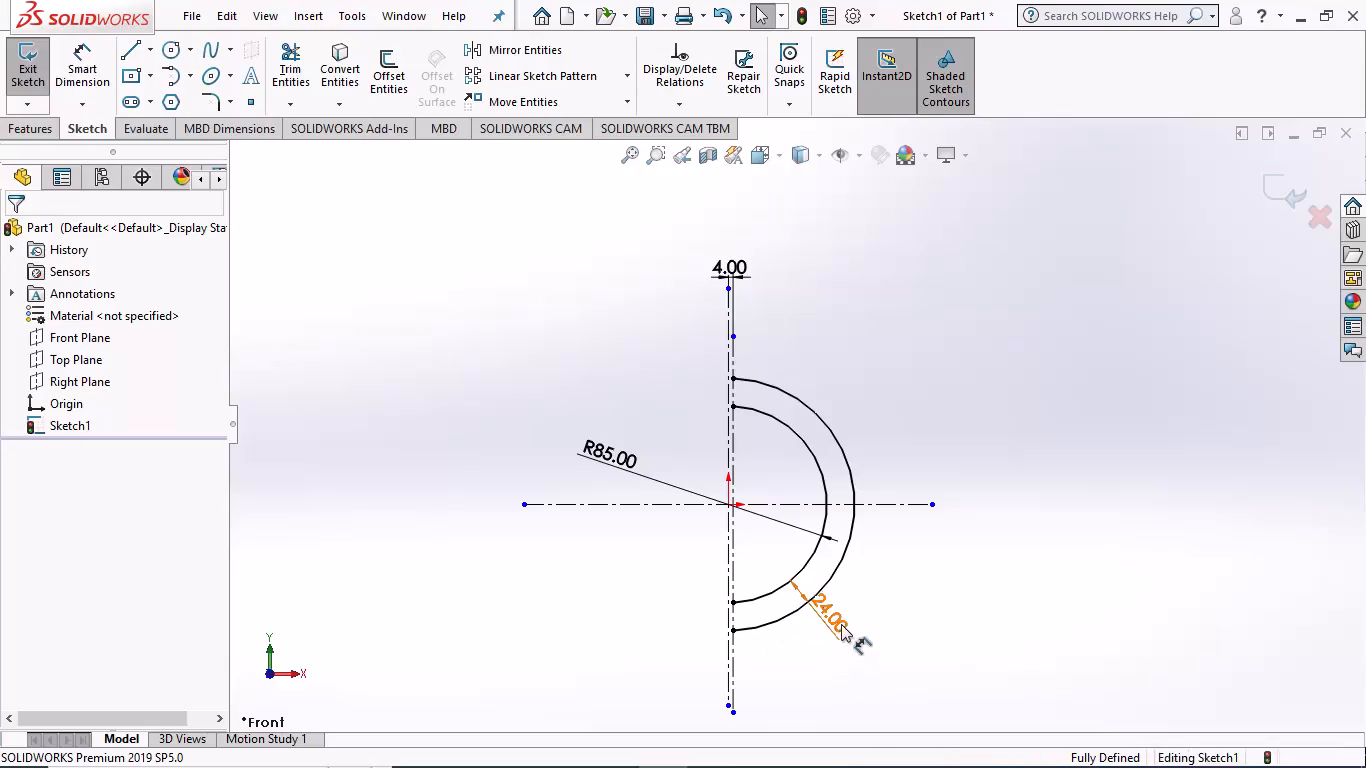
pyautogui.moveTo(841, 624); pyautogui.dragTo(820, 321)
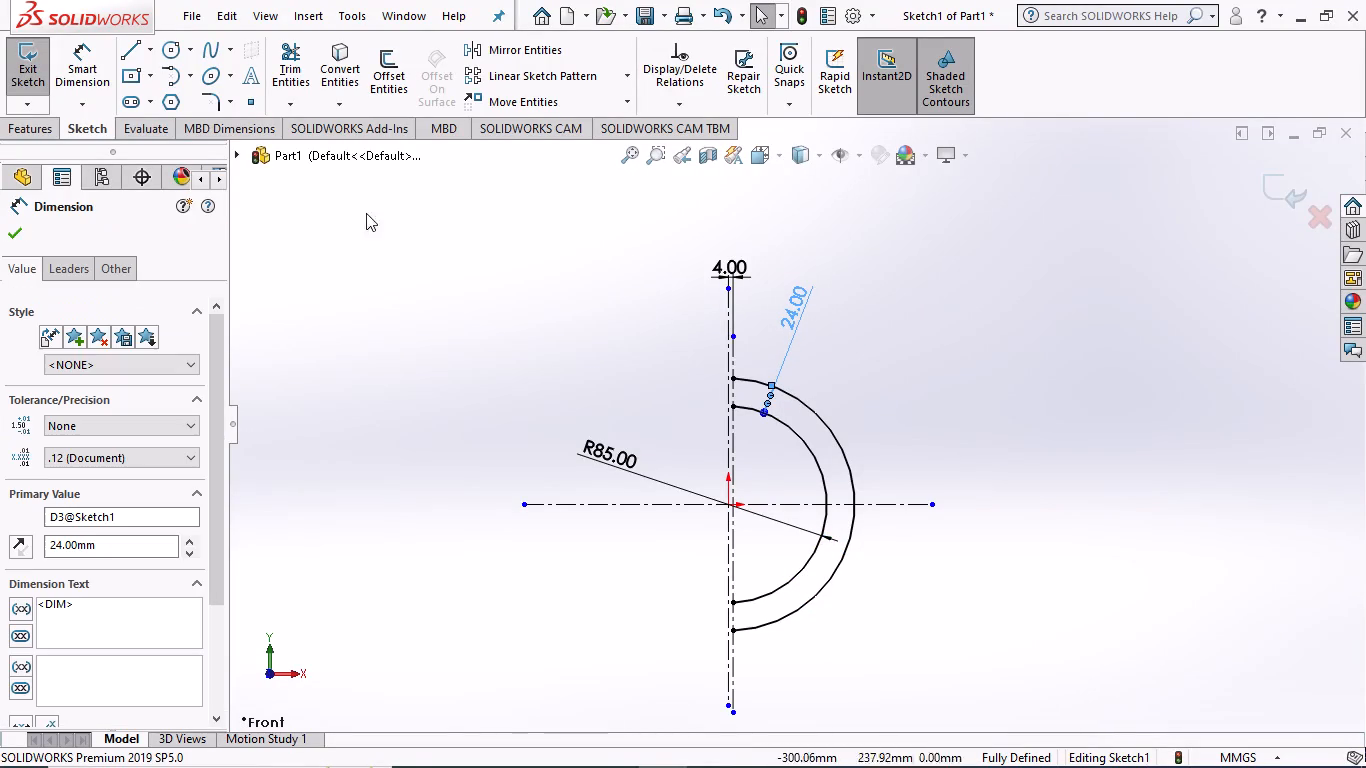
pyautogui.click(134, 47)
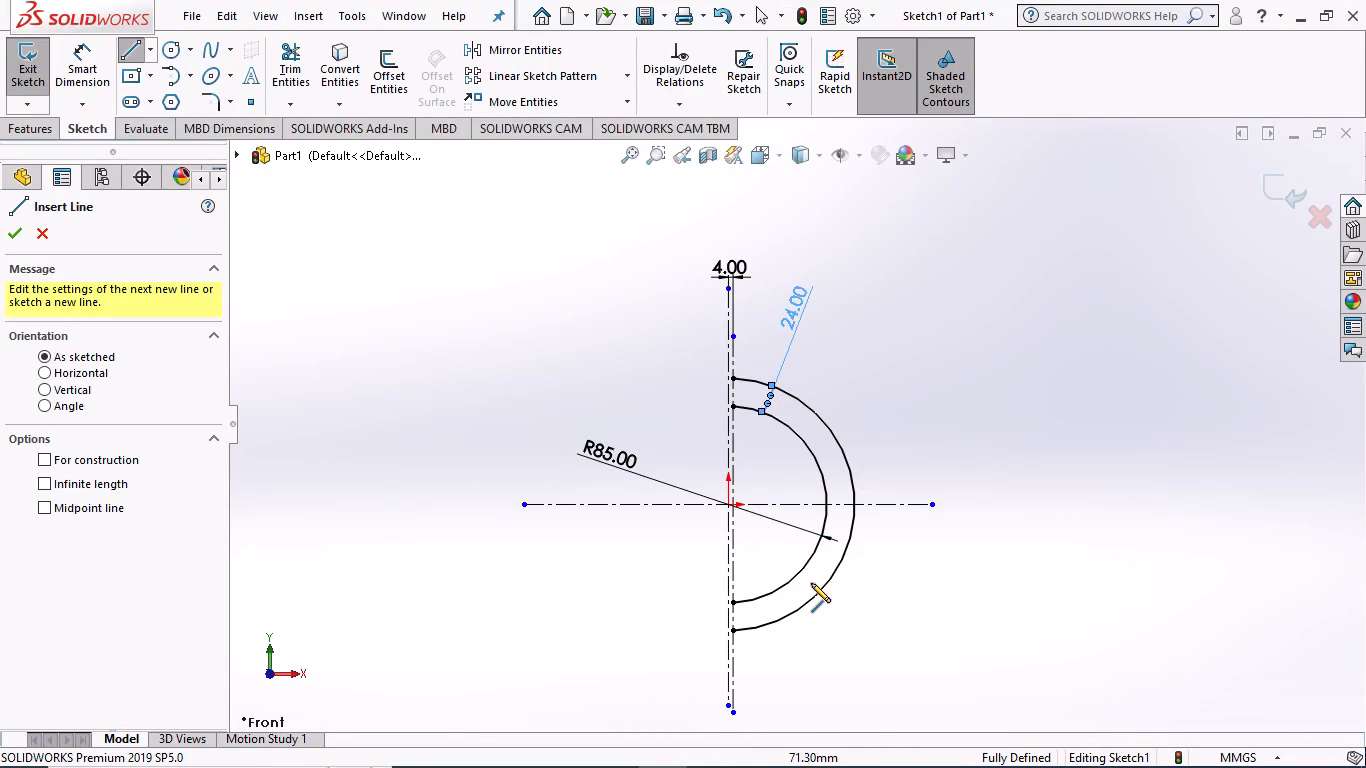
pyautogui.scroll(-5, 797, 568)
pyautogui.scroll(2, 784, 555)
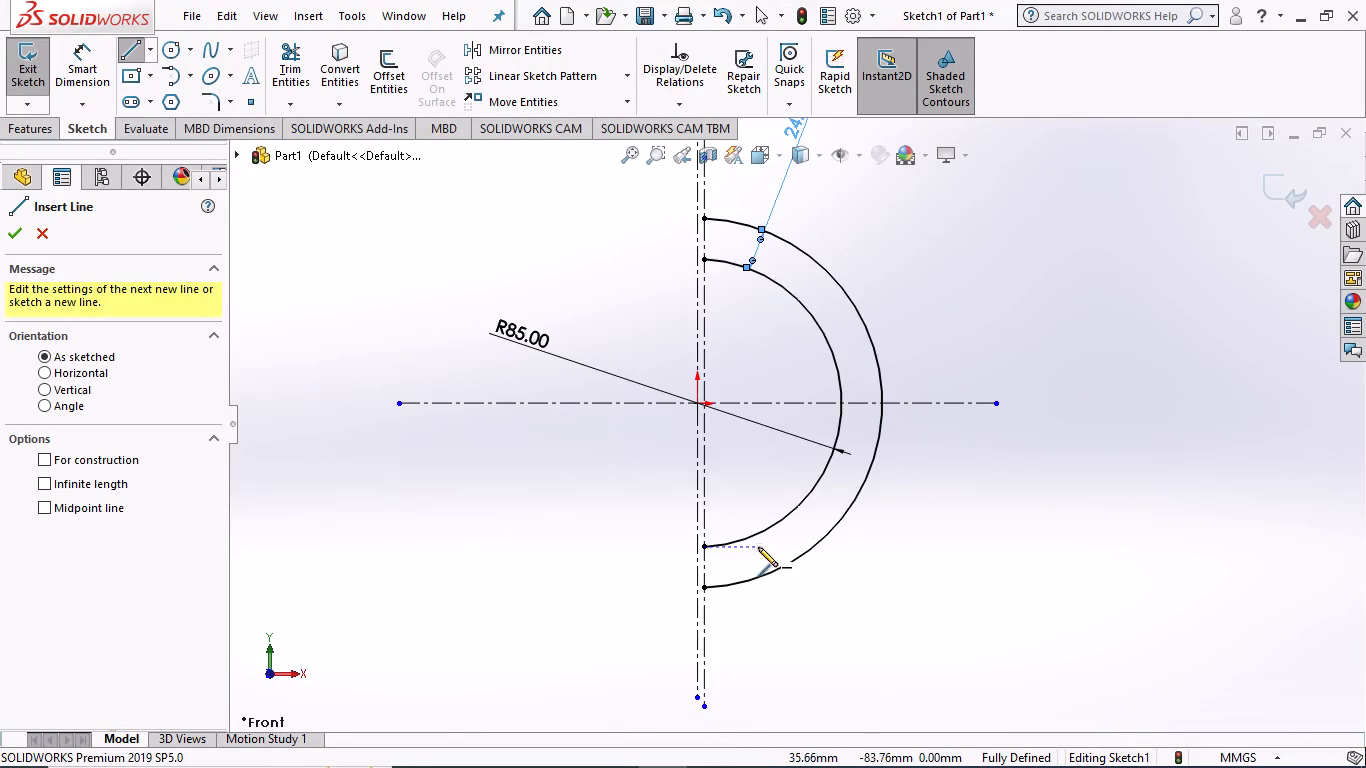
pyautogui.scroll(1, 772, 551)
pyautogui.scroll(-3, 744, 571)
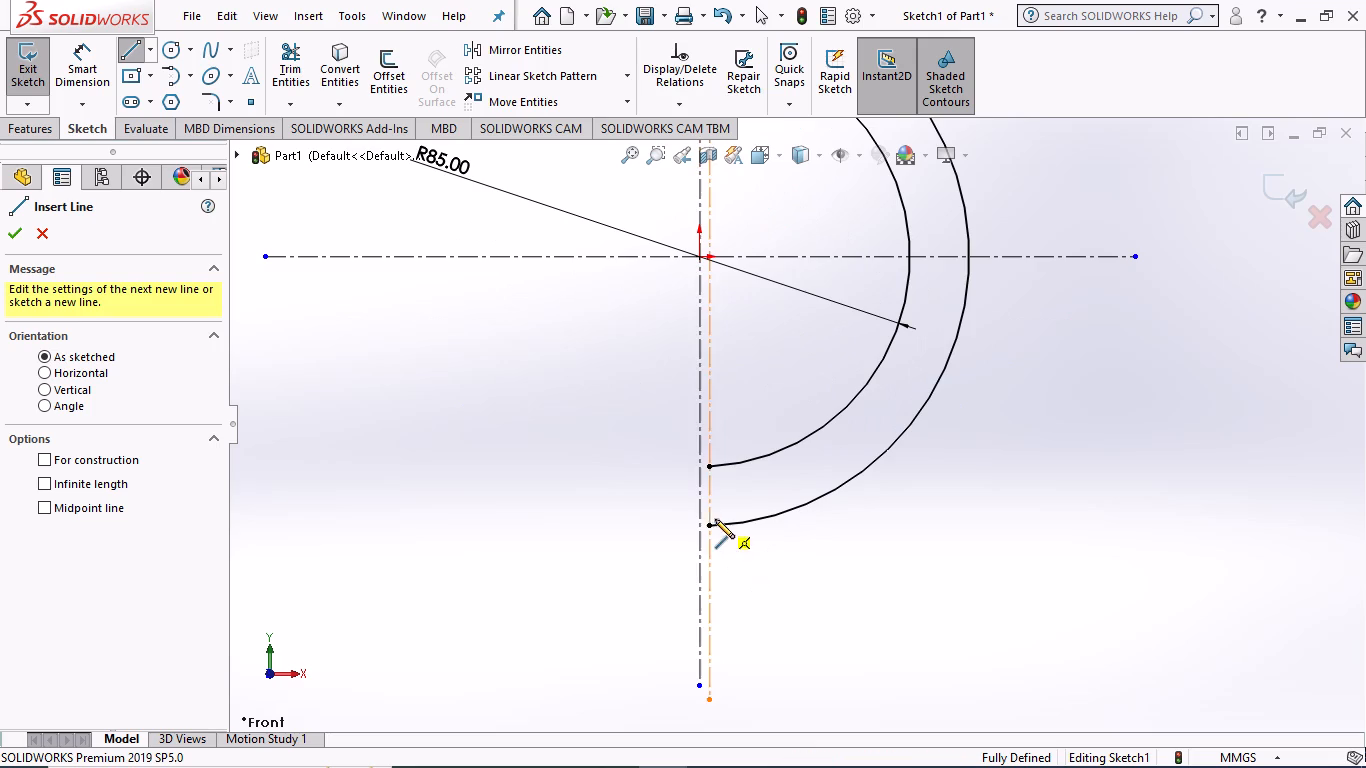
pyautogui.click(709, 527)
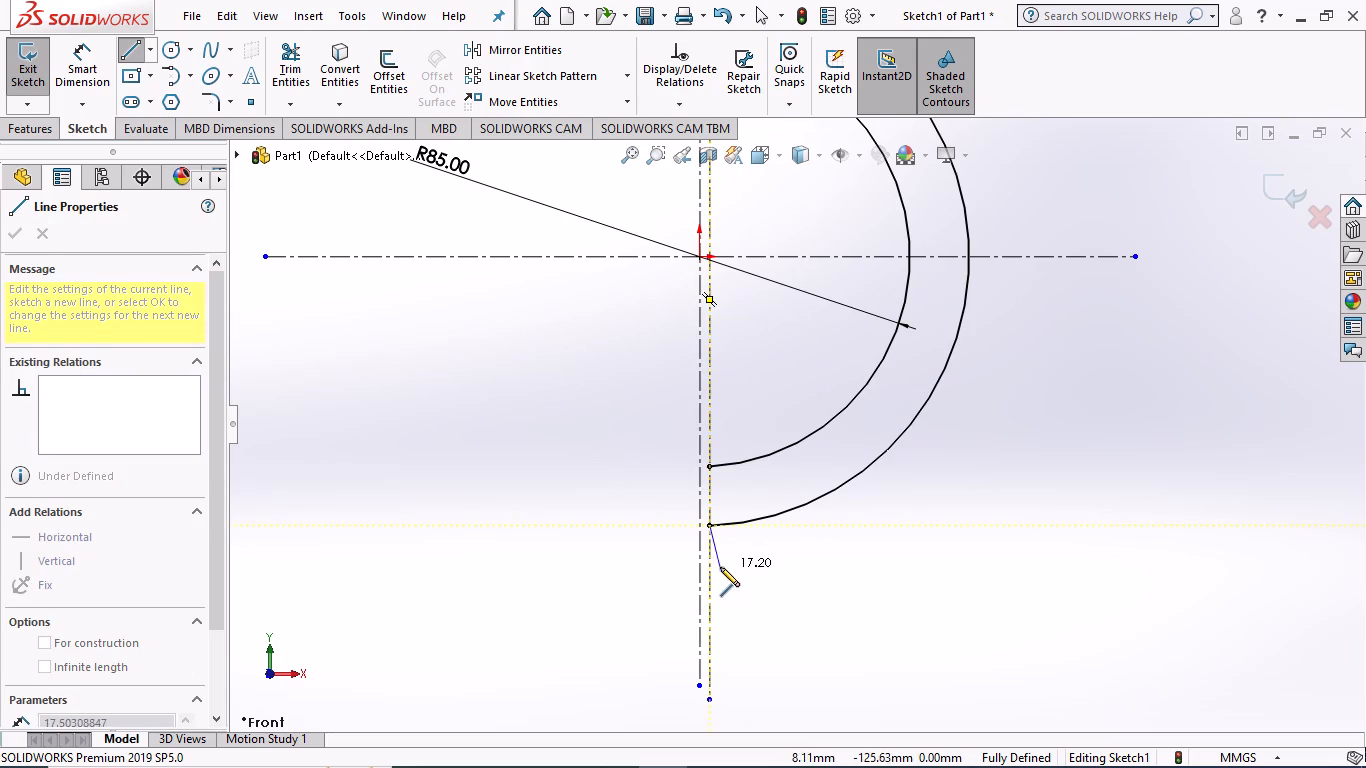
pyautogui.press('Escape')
# From the inner arc's lower end, sketch connected lines: about 55 mm down the offset centerline, about 43 mm horizontally right, and a short vertical upward.
pyautogui.click(131, 48)
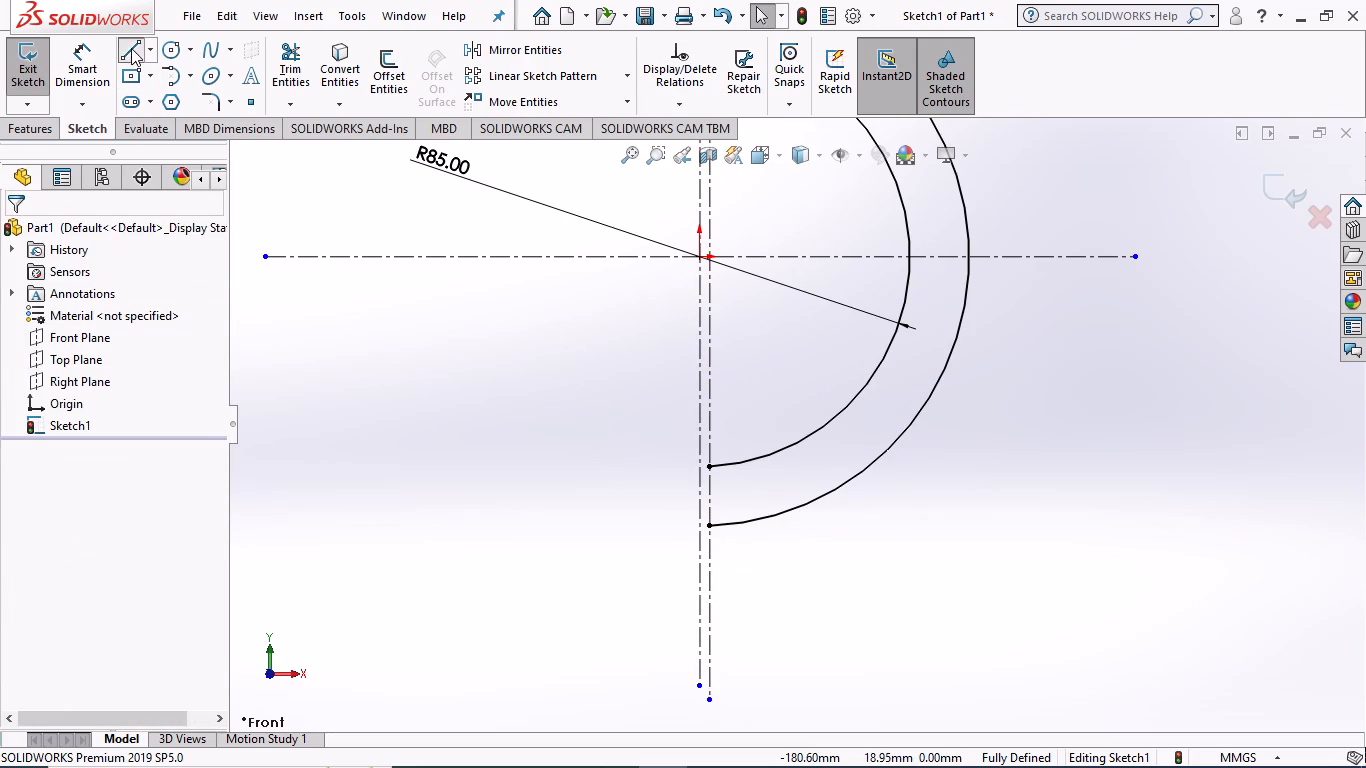
pyautogui.click(708, 466)
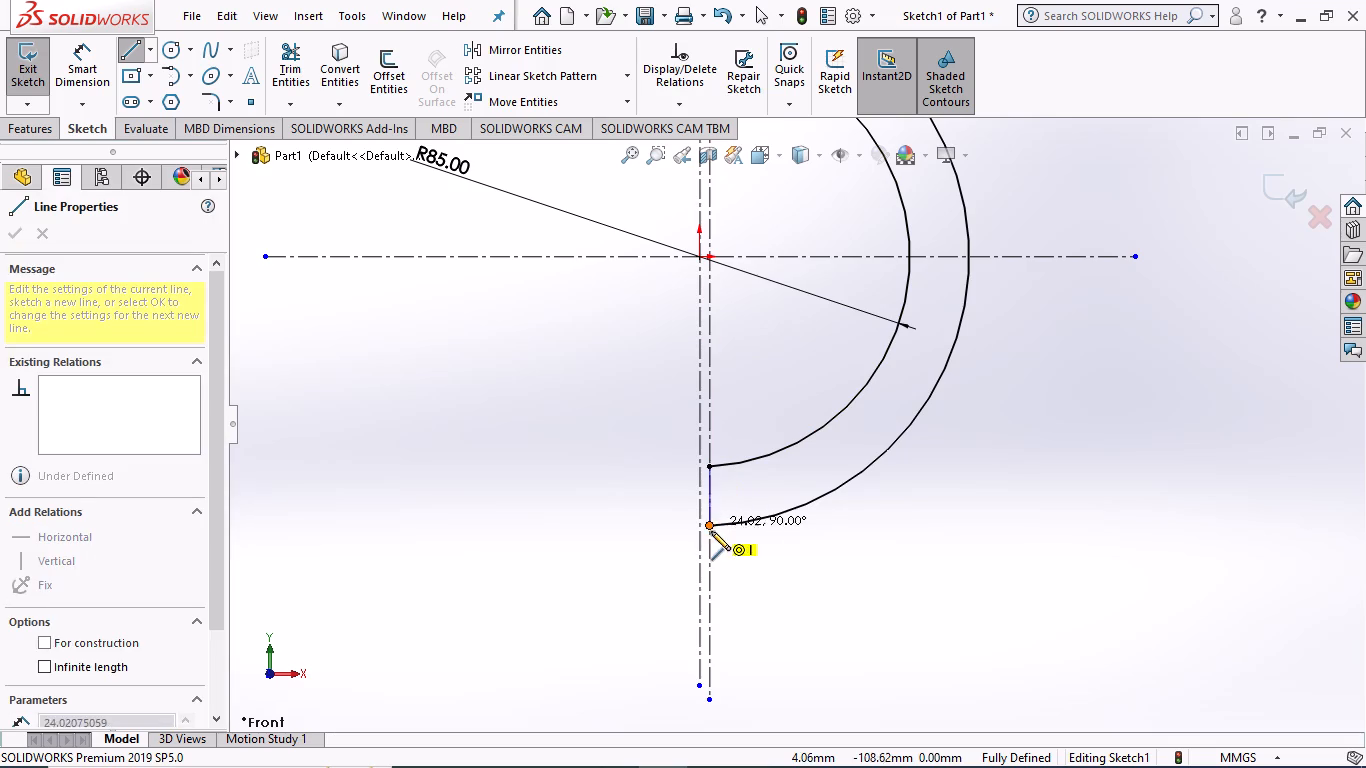
pyautogui.click(710, 603)
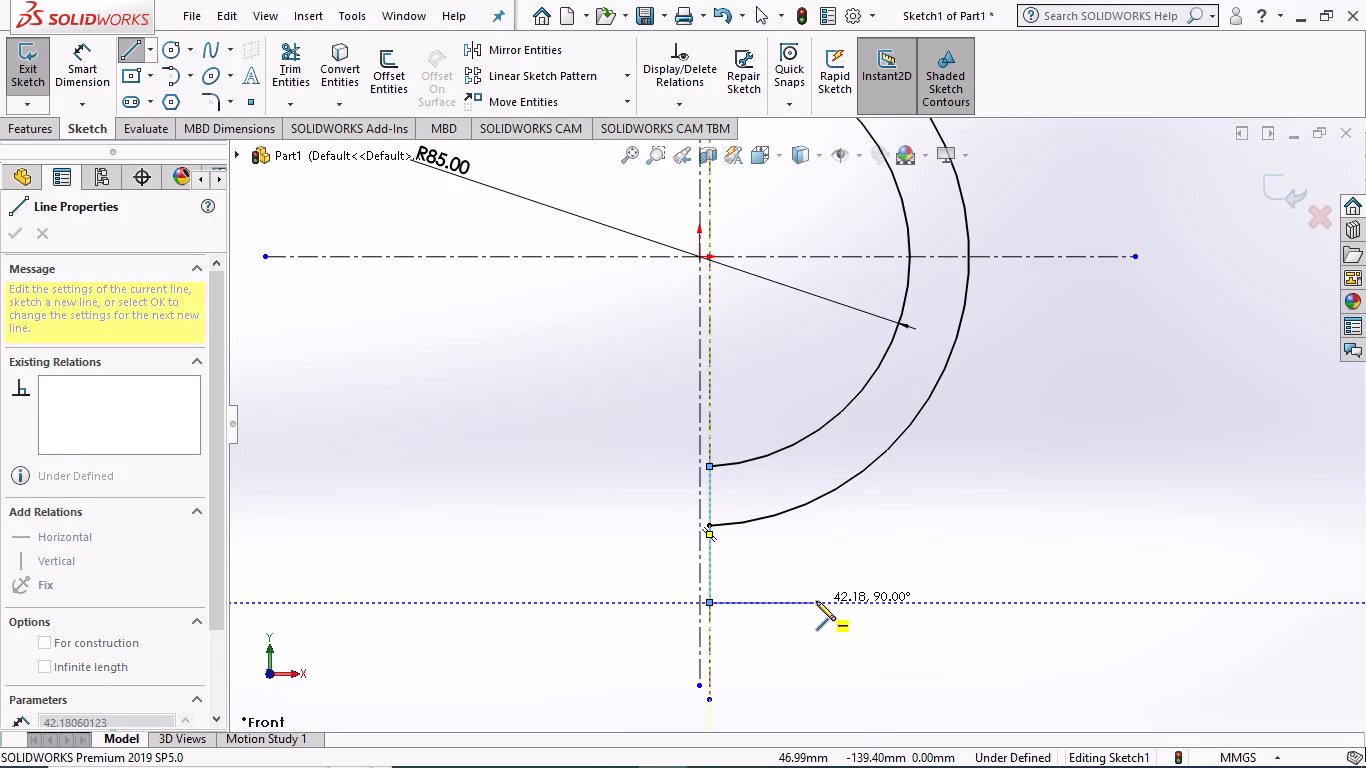
pyautogui.click(816, 601)
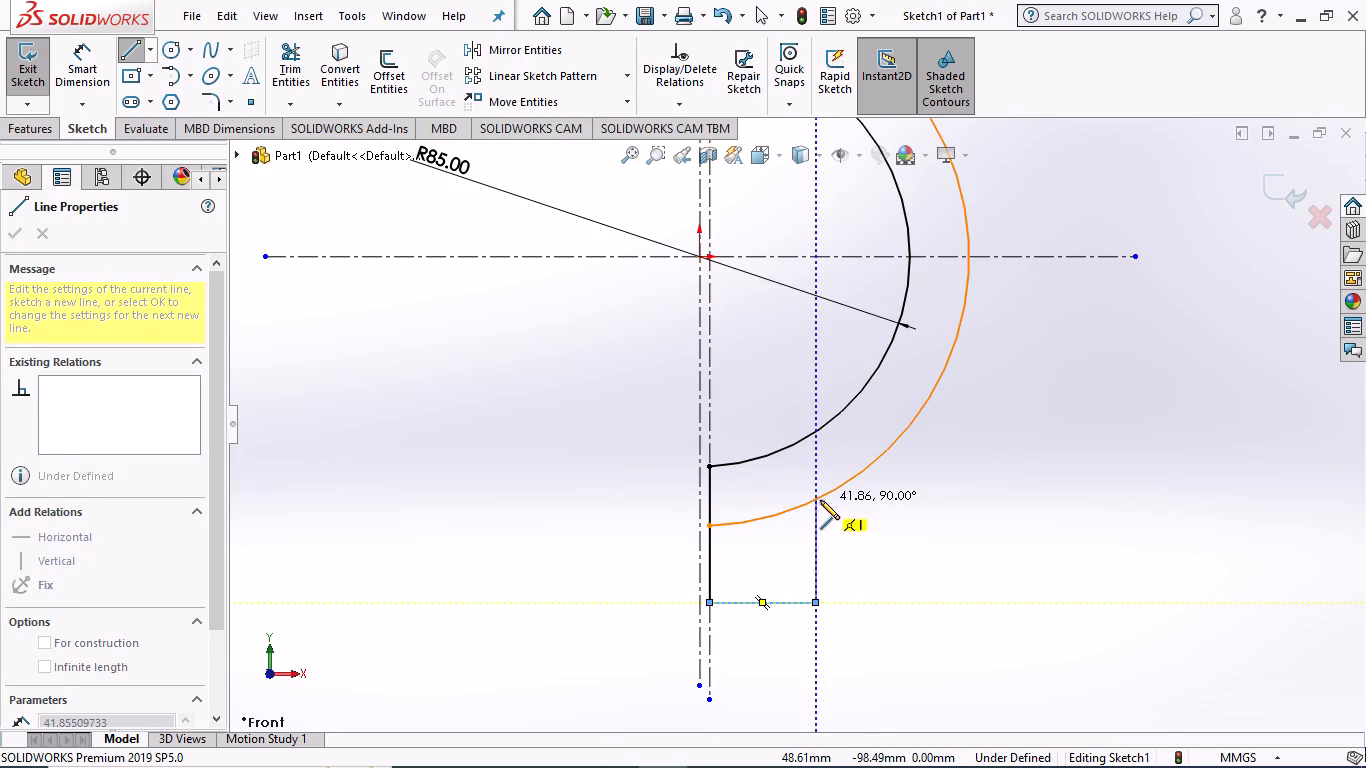
pyautogui.click(820, 549)
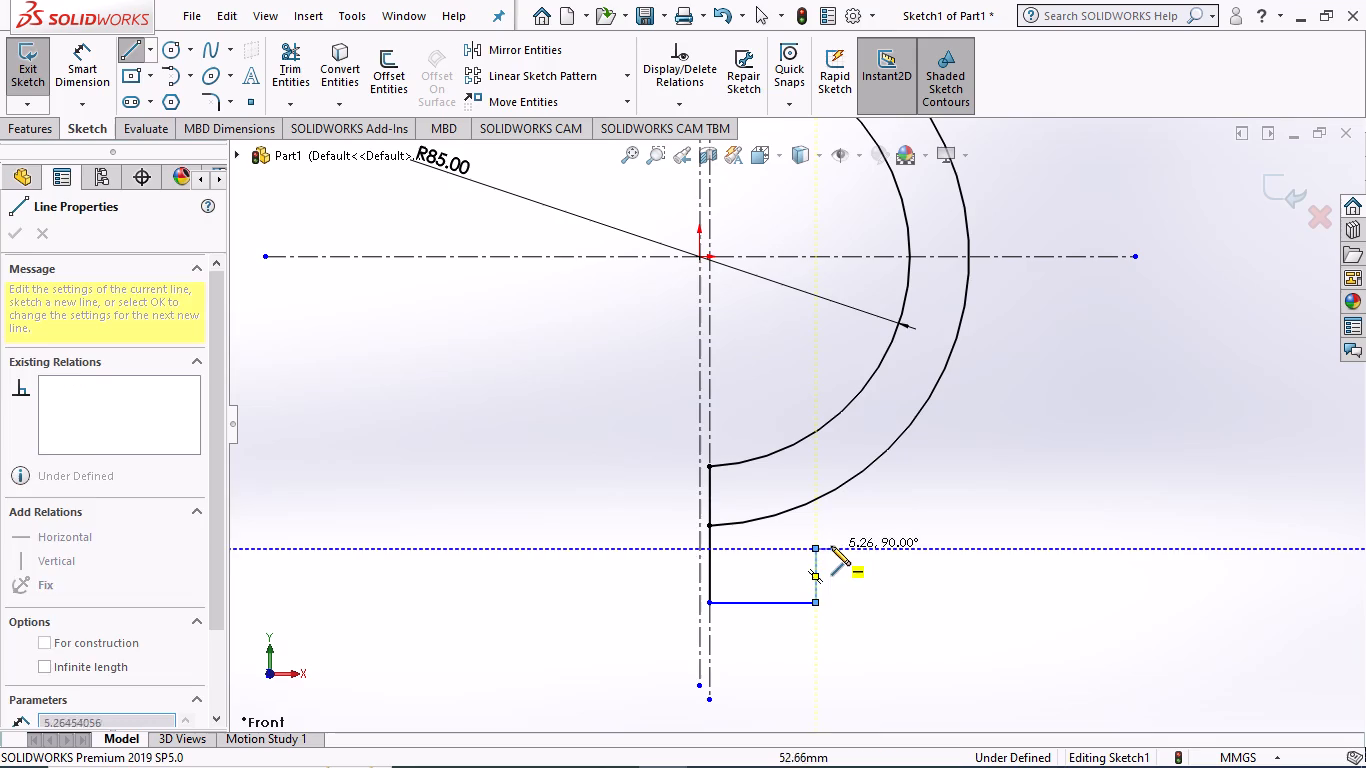
pyautogui.press('Escape')
pyautogui.press('Escape')
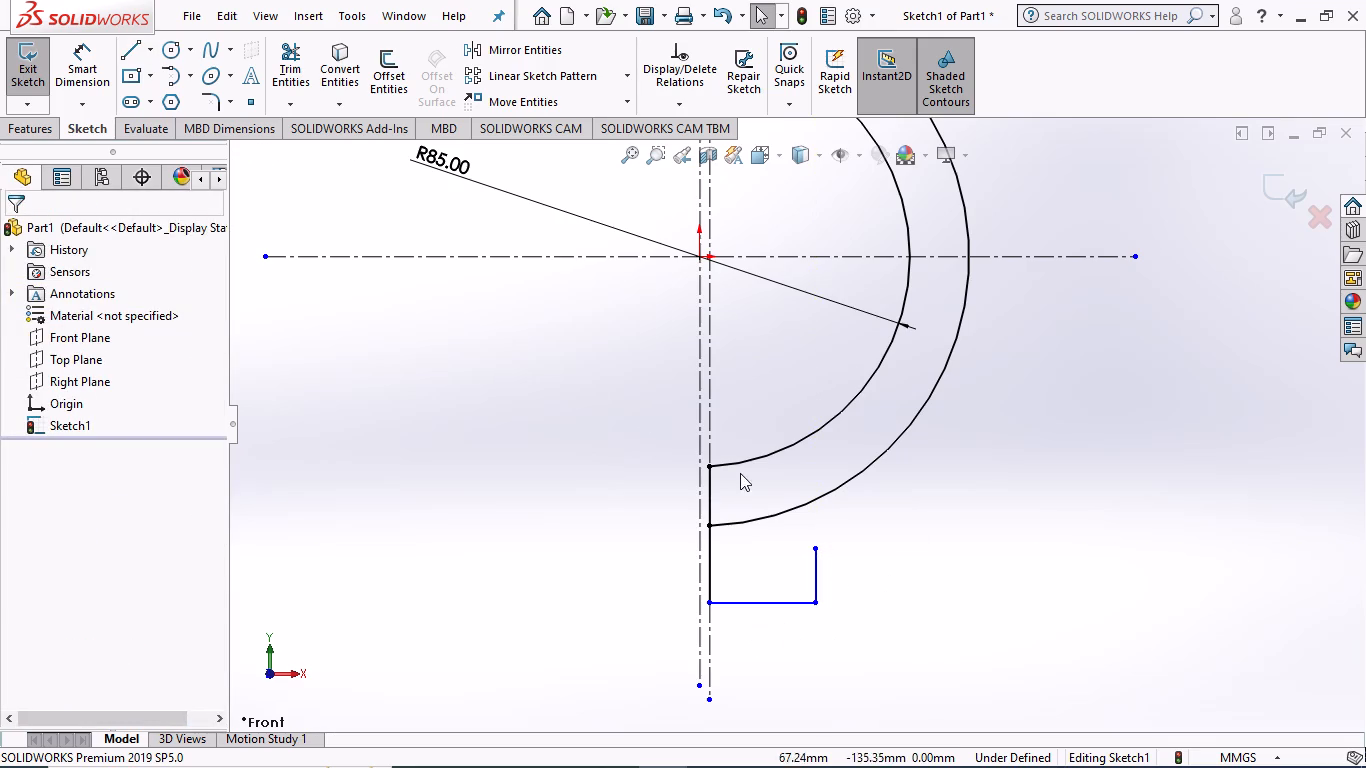
# Extend the short right-hand vertical line up to the outer arc.
pyautogui.click(304, 99)
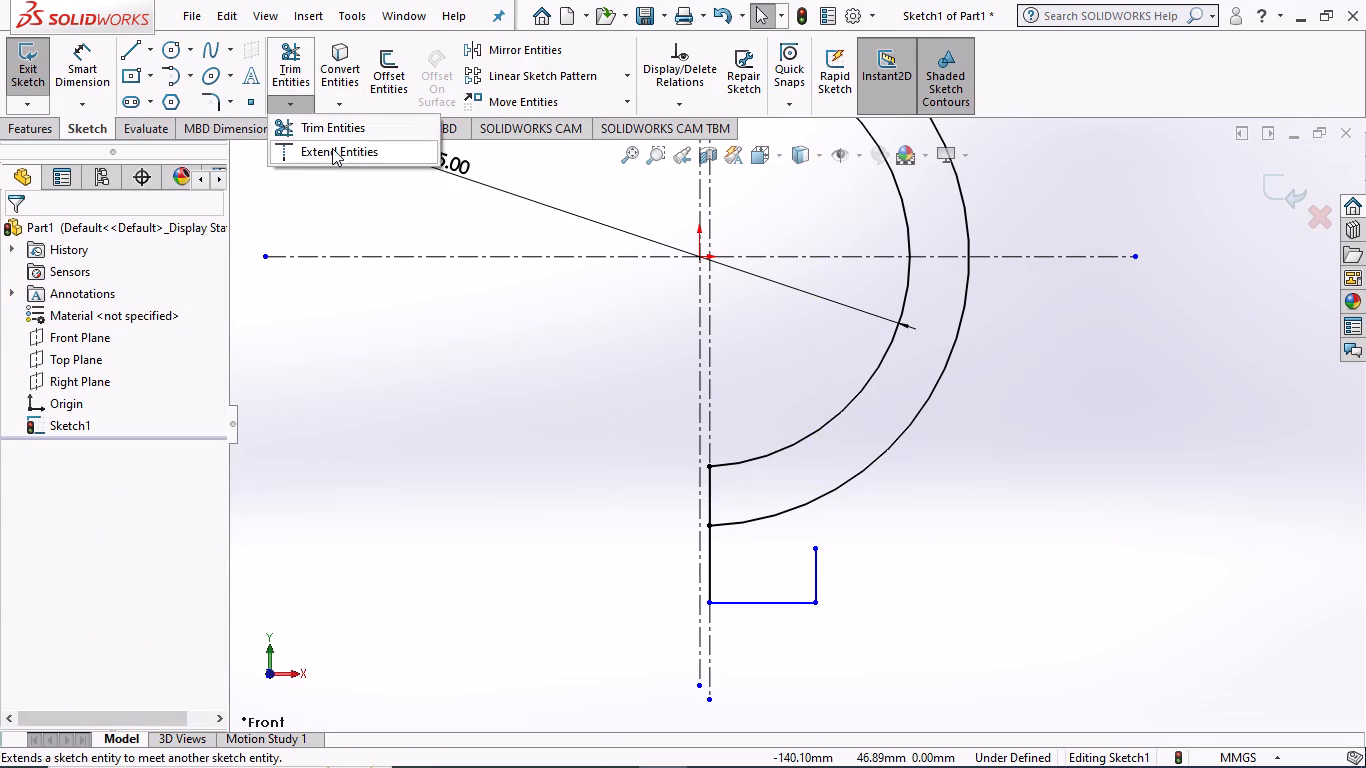
pyautogui.click(332, 148)
pyautogui.click(816, 547)
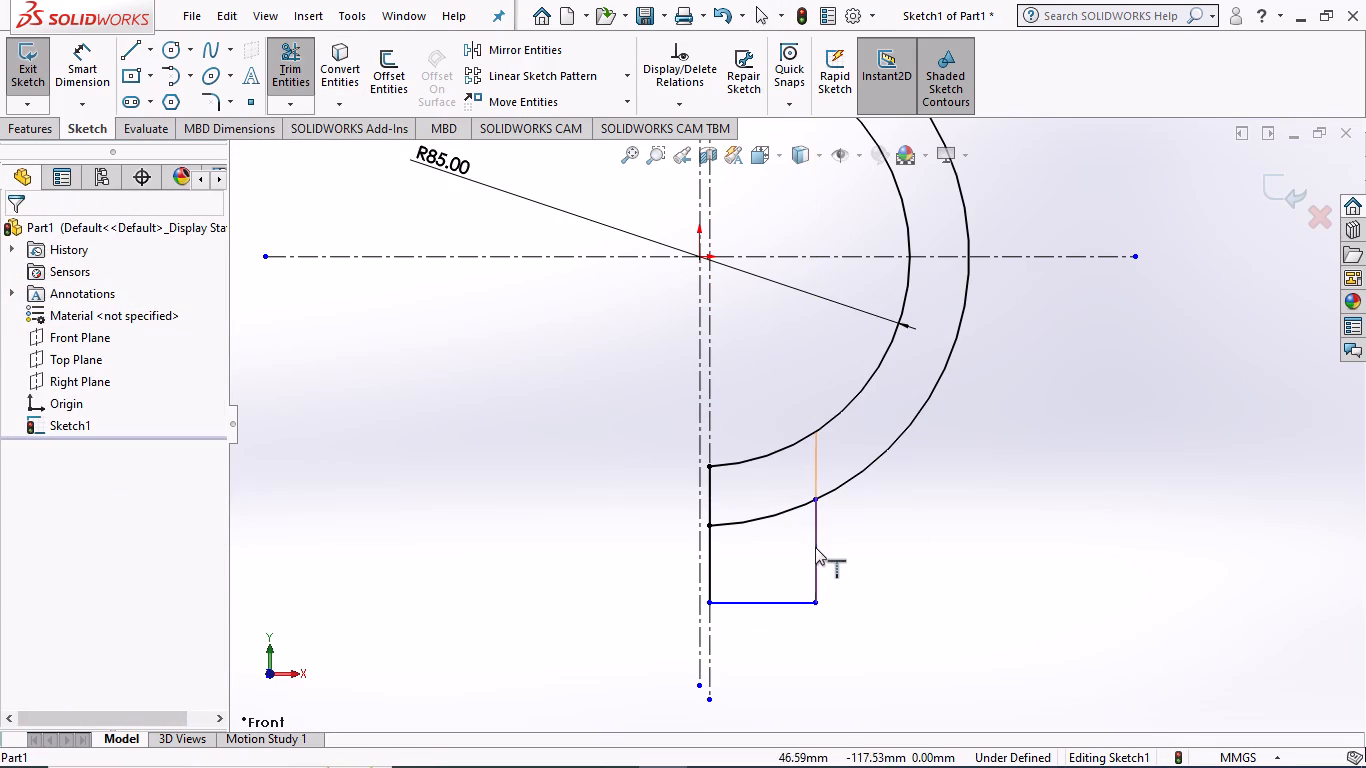
# Dimension the bottom horizontal line below the arcs as 55 mm.
pyautogui.click(65, 54)
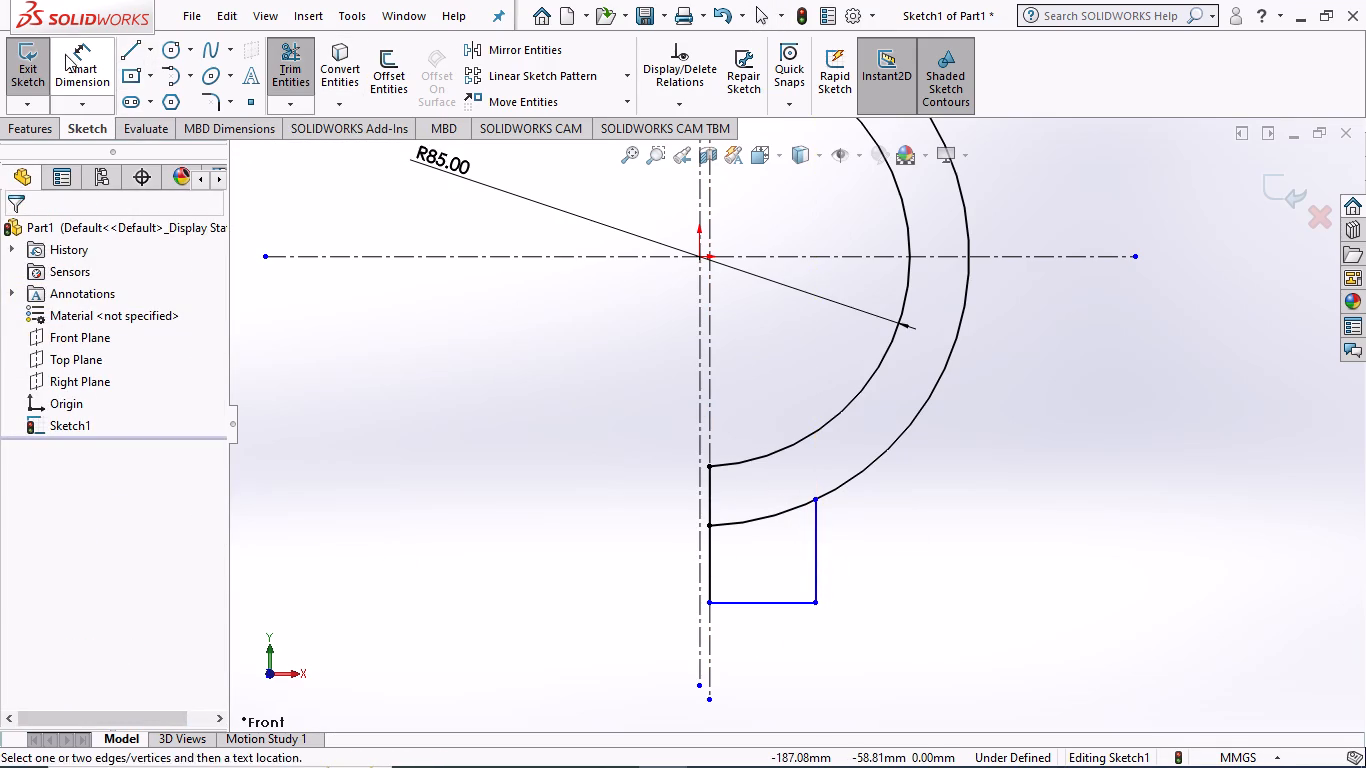
pyautogui.click(744, 602)
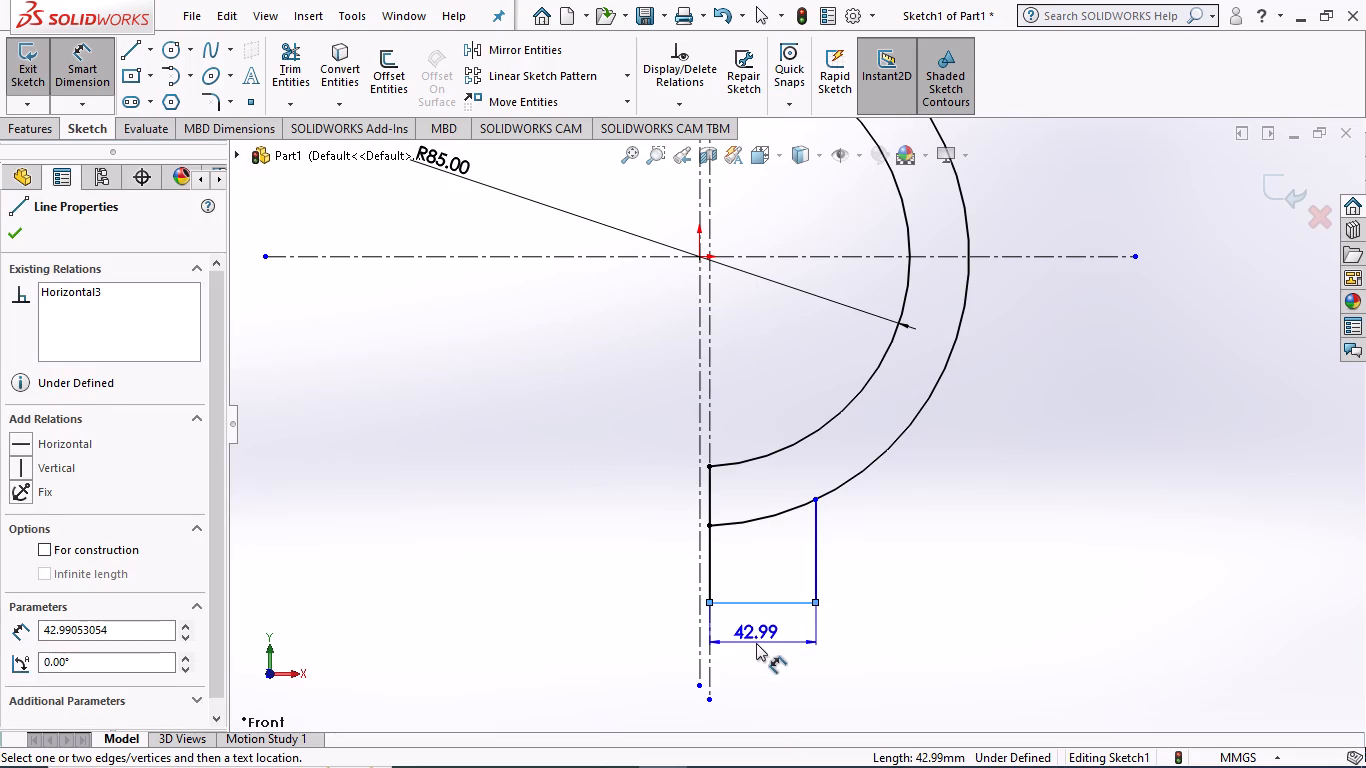
pyautogui.click(756, 644)
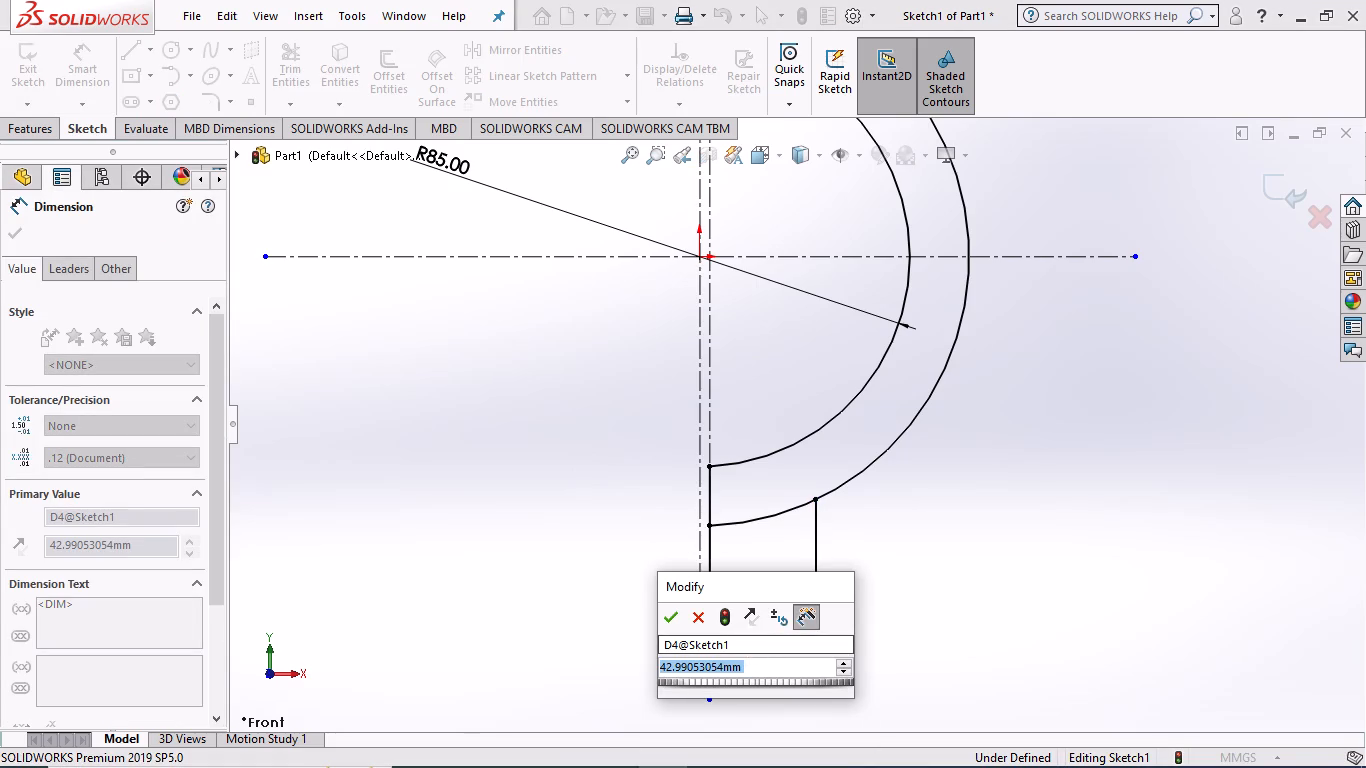
pyautogui.write('55')
pyautogui.press('Return')
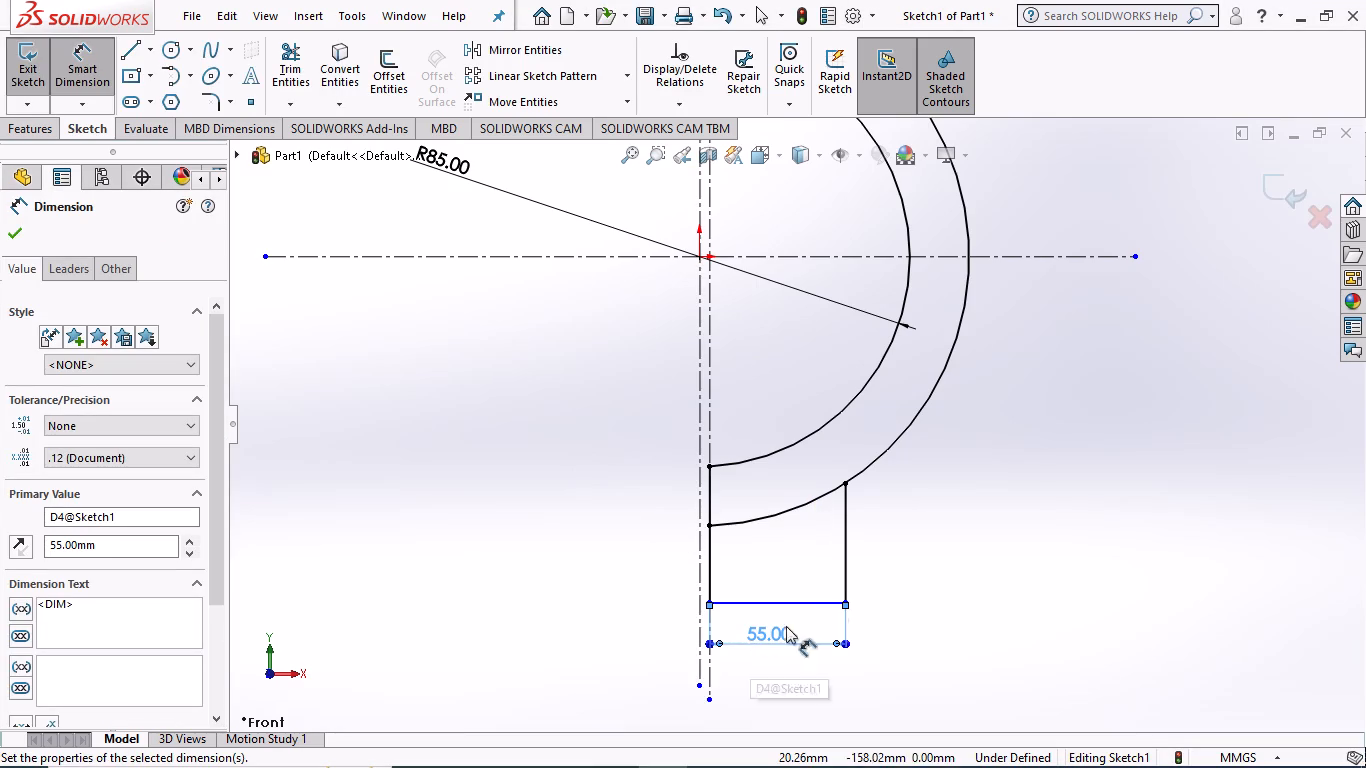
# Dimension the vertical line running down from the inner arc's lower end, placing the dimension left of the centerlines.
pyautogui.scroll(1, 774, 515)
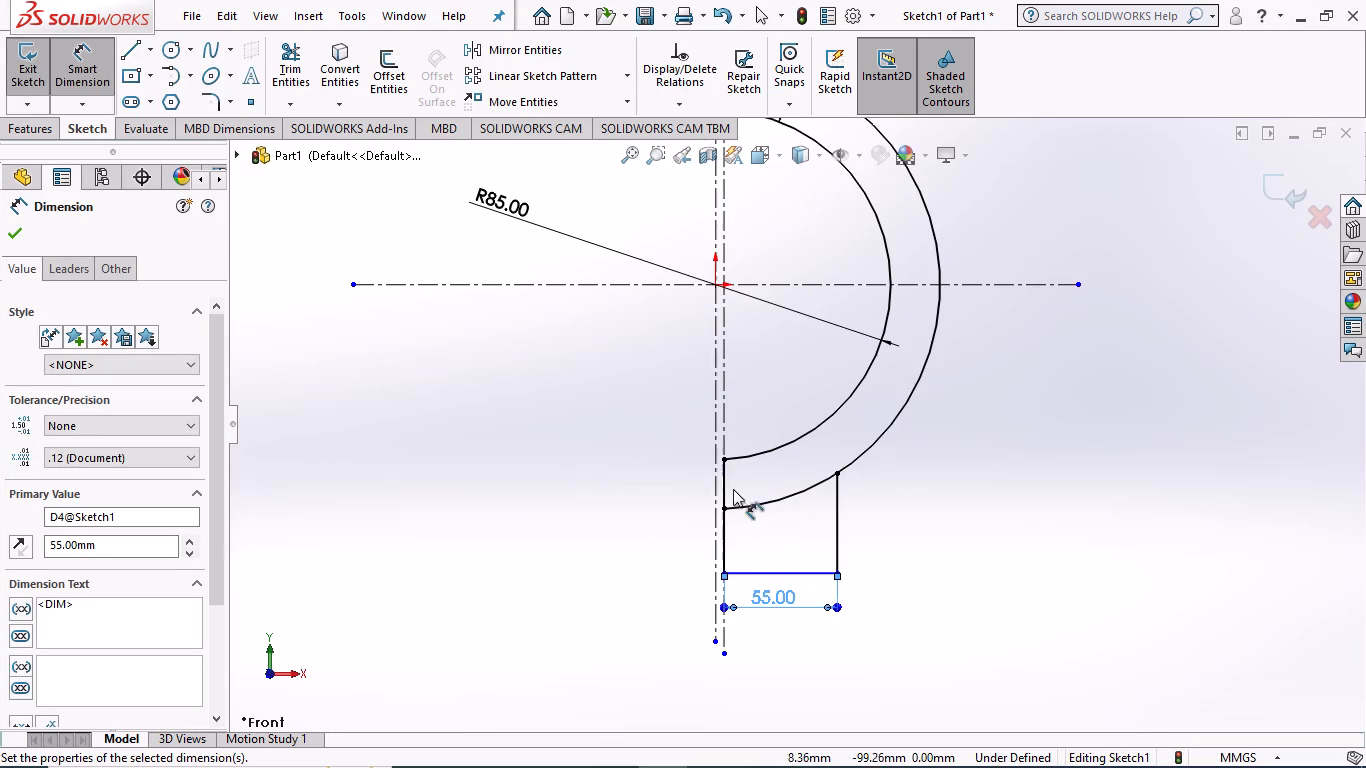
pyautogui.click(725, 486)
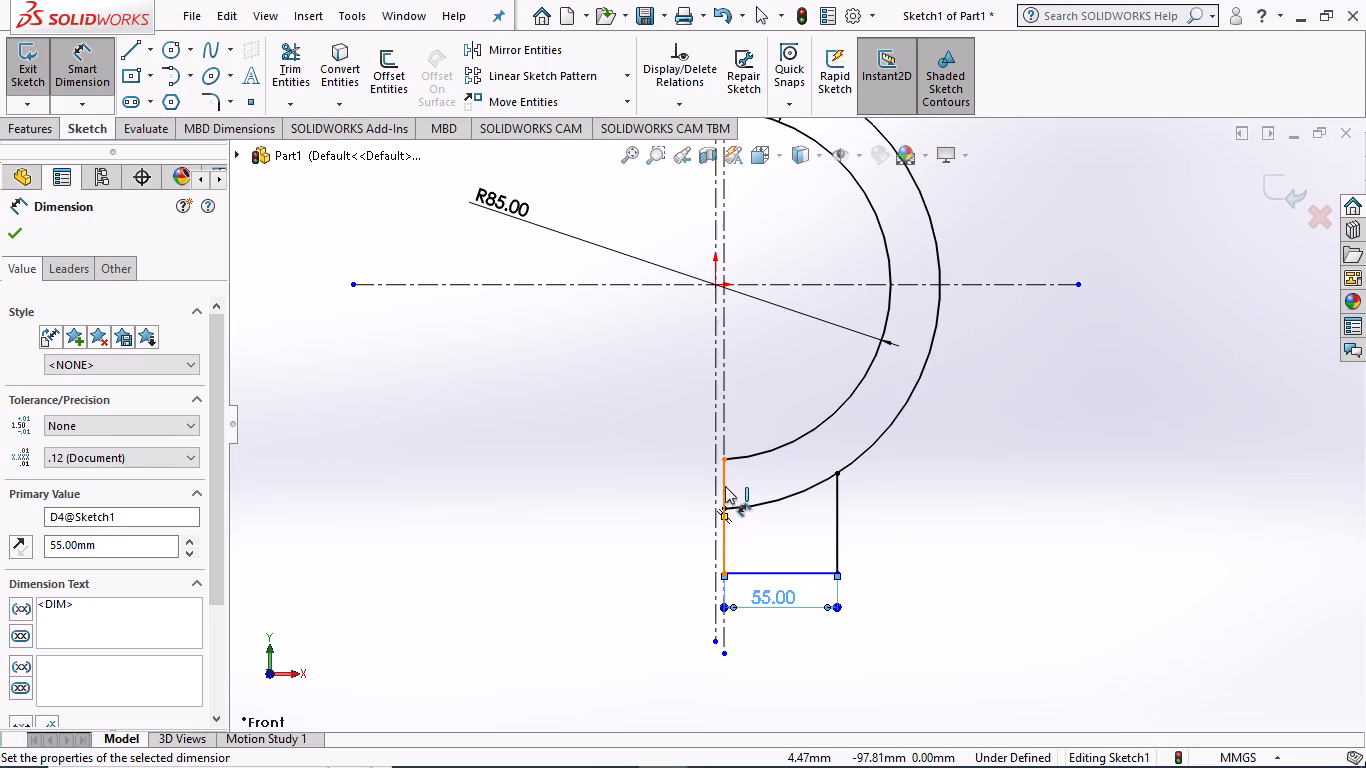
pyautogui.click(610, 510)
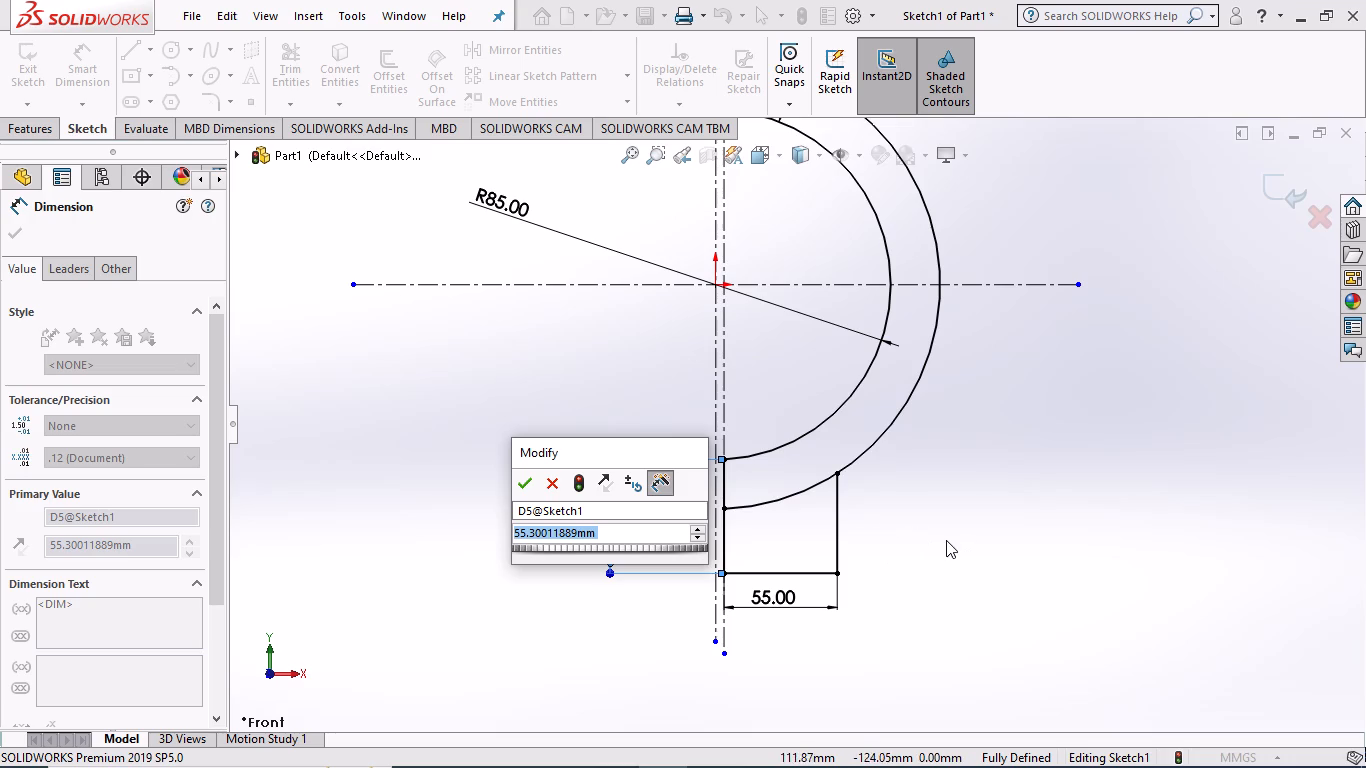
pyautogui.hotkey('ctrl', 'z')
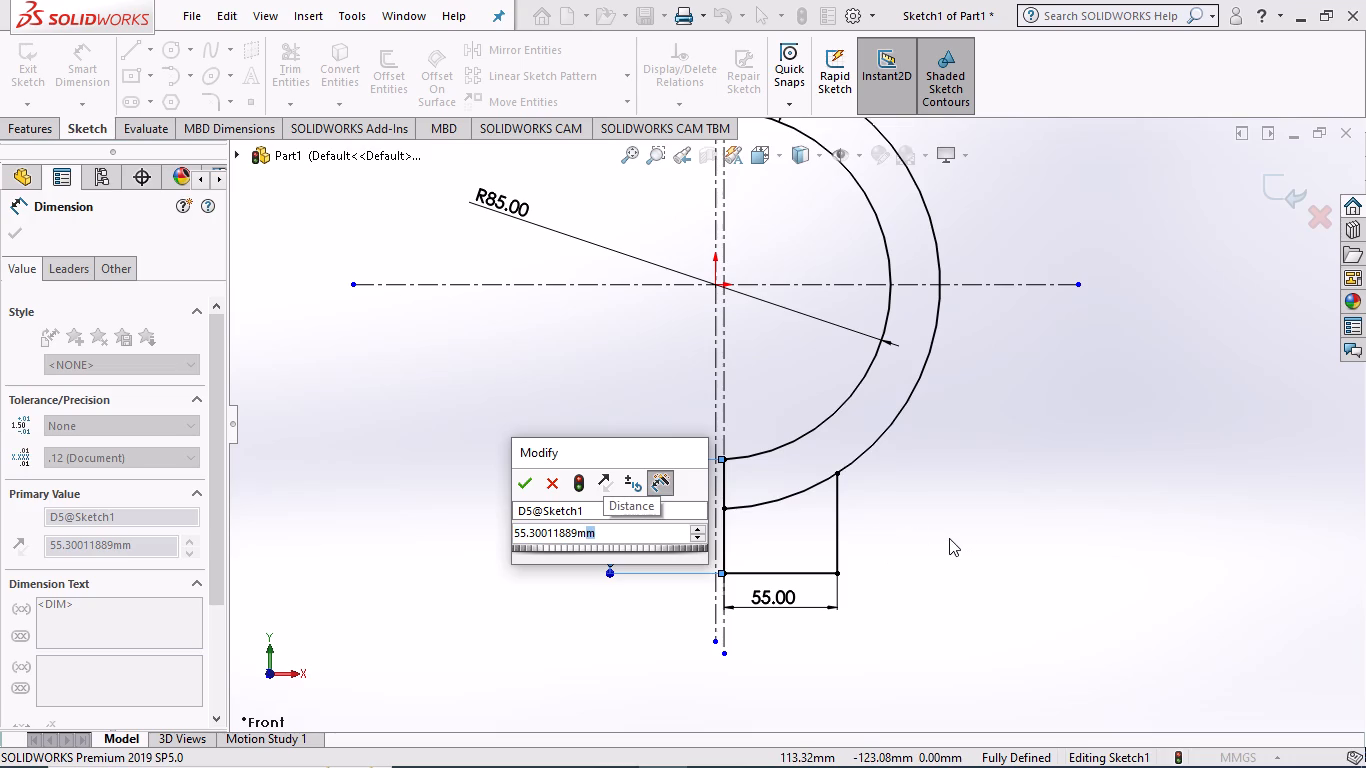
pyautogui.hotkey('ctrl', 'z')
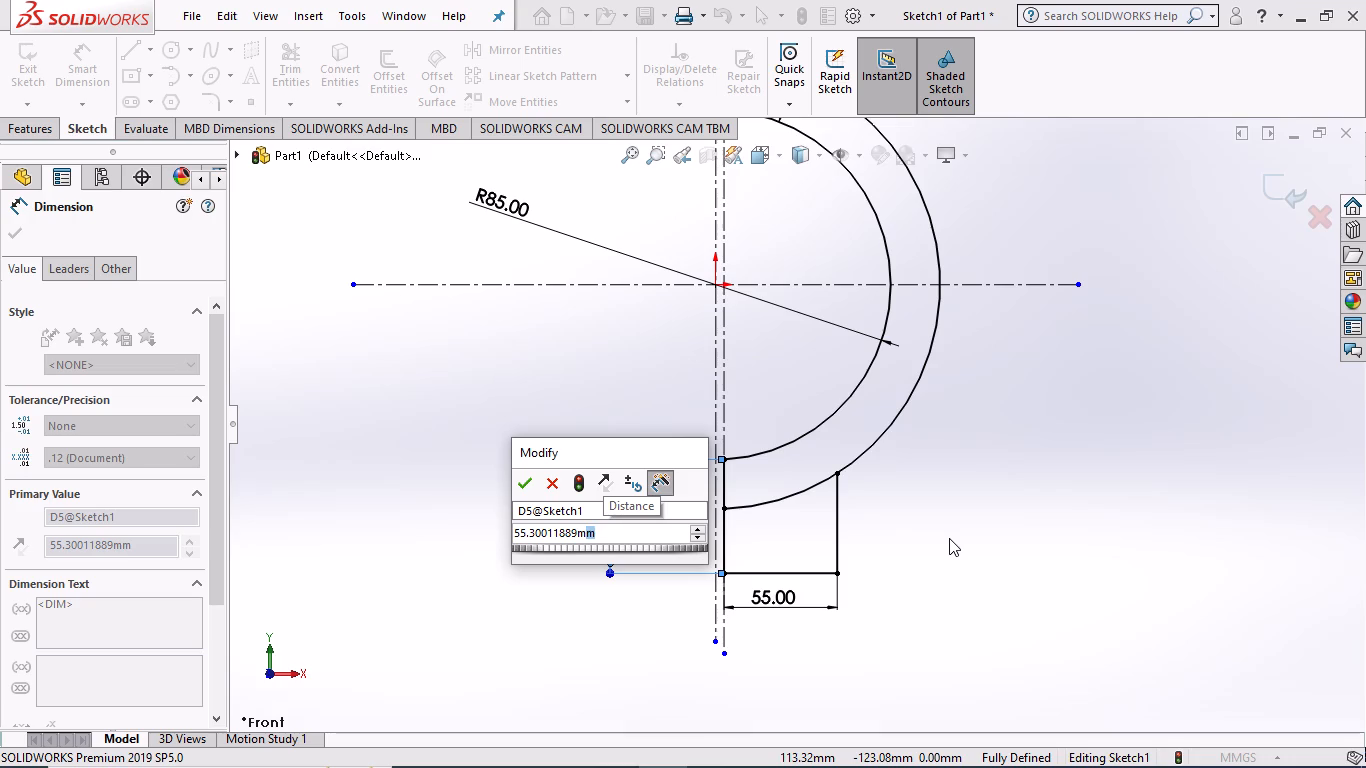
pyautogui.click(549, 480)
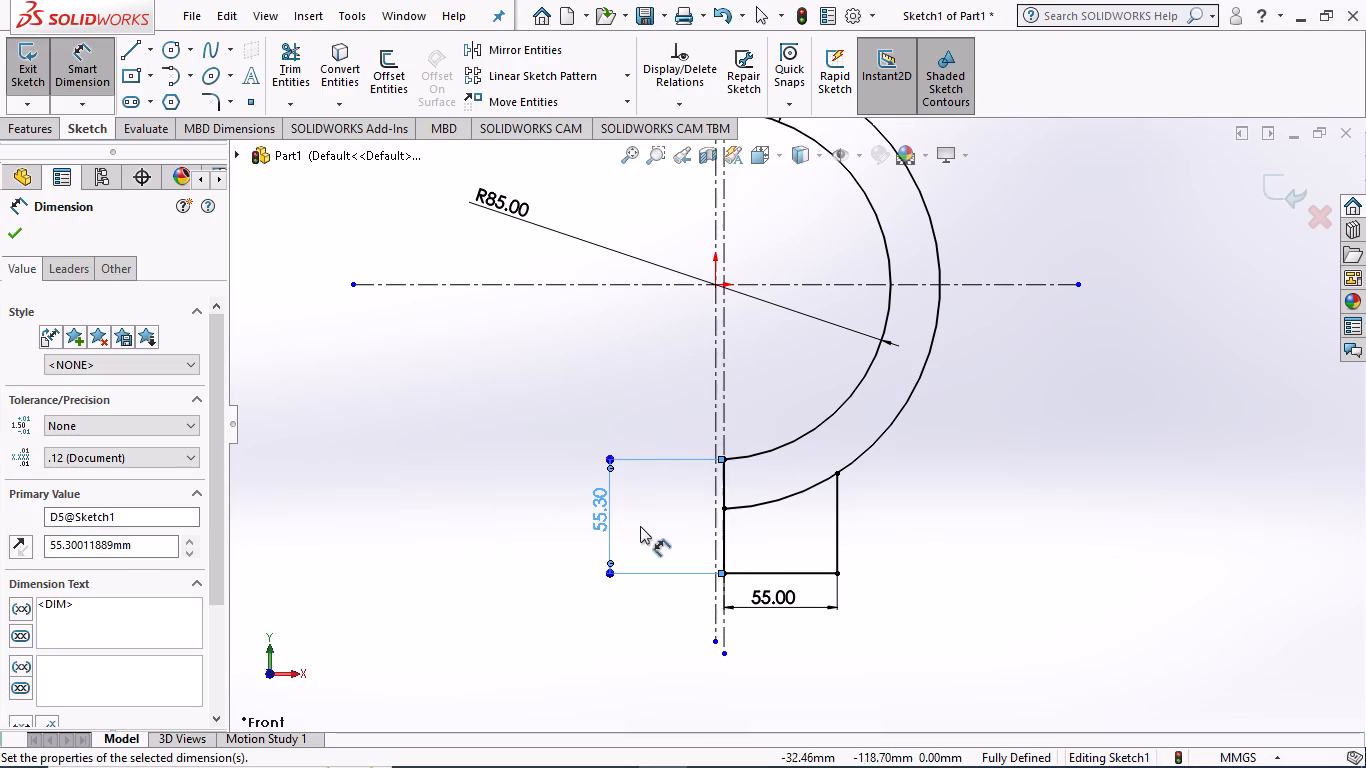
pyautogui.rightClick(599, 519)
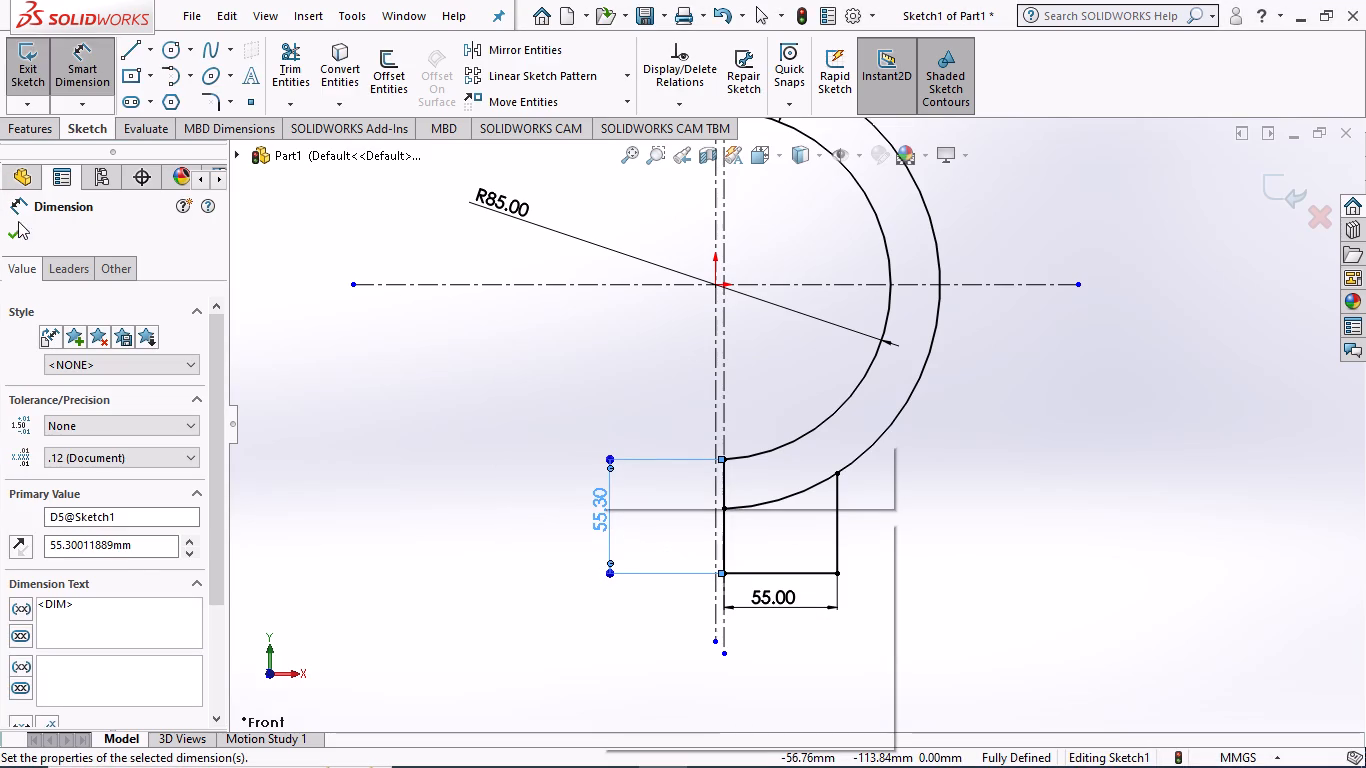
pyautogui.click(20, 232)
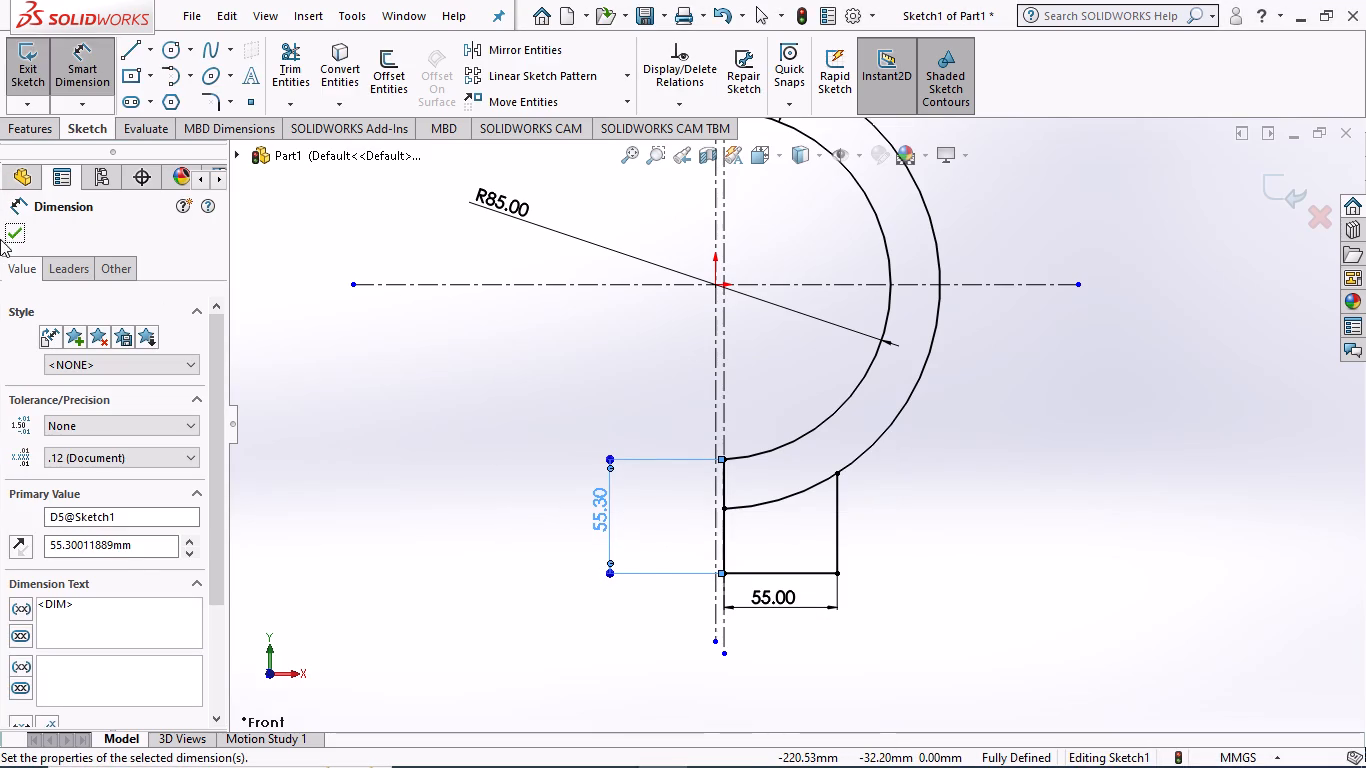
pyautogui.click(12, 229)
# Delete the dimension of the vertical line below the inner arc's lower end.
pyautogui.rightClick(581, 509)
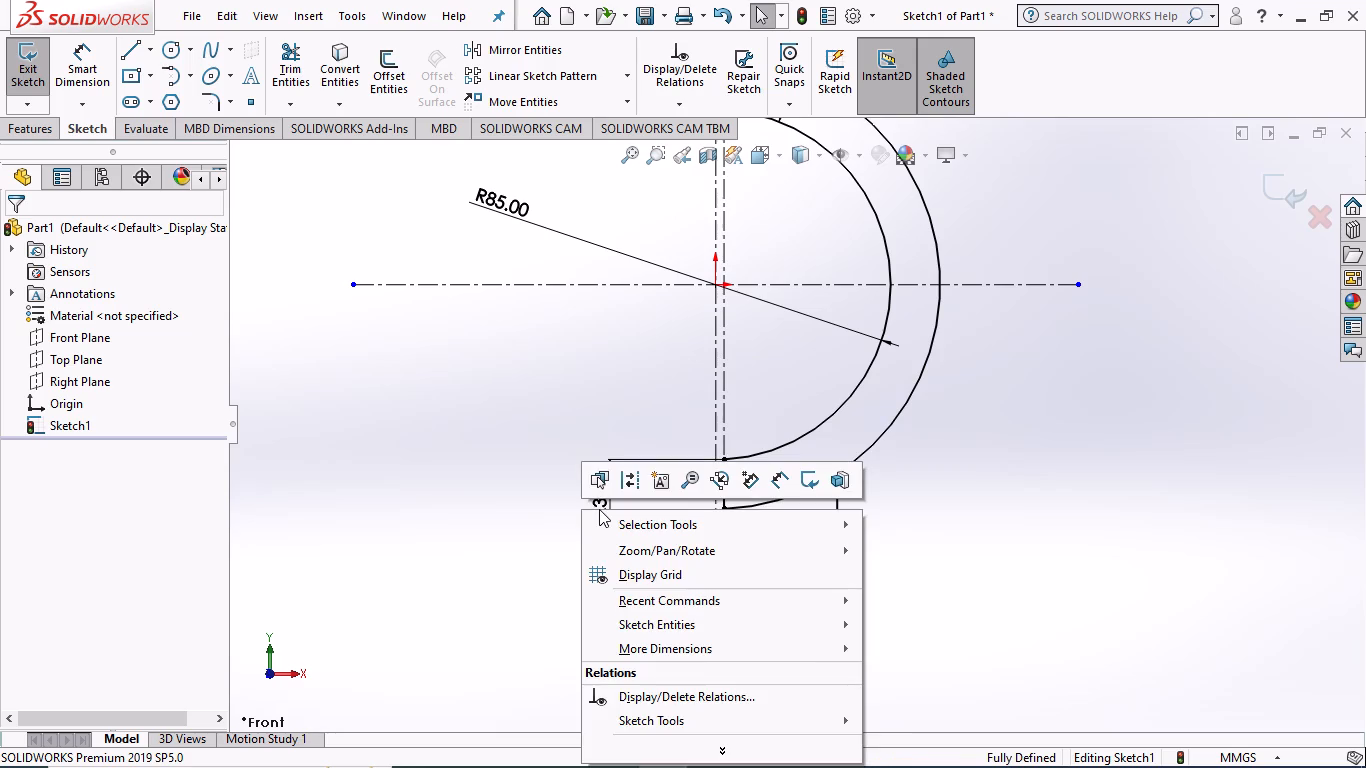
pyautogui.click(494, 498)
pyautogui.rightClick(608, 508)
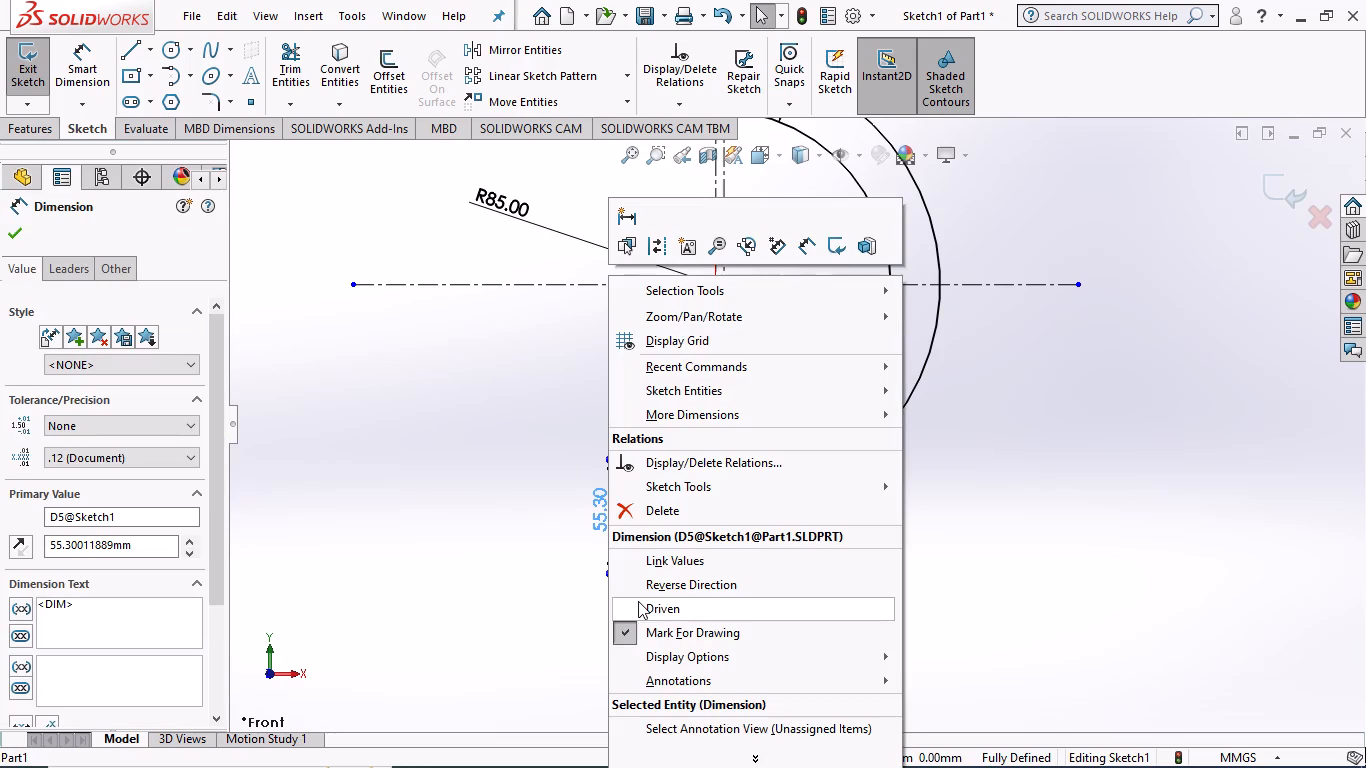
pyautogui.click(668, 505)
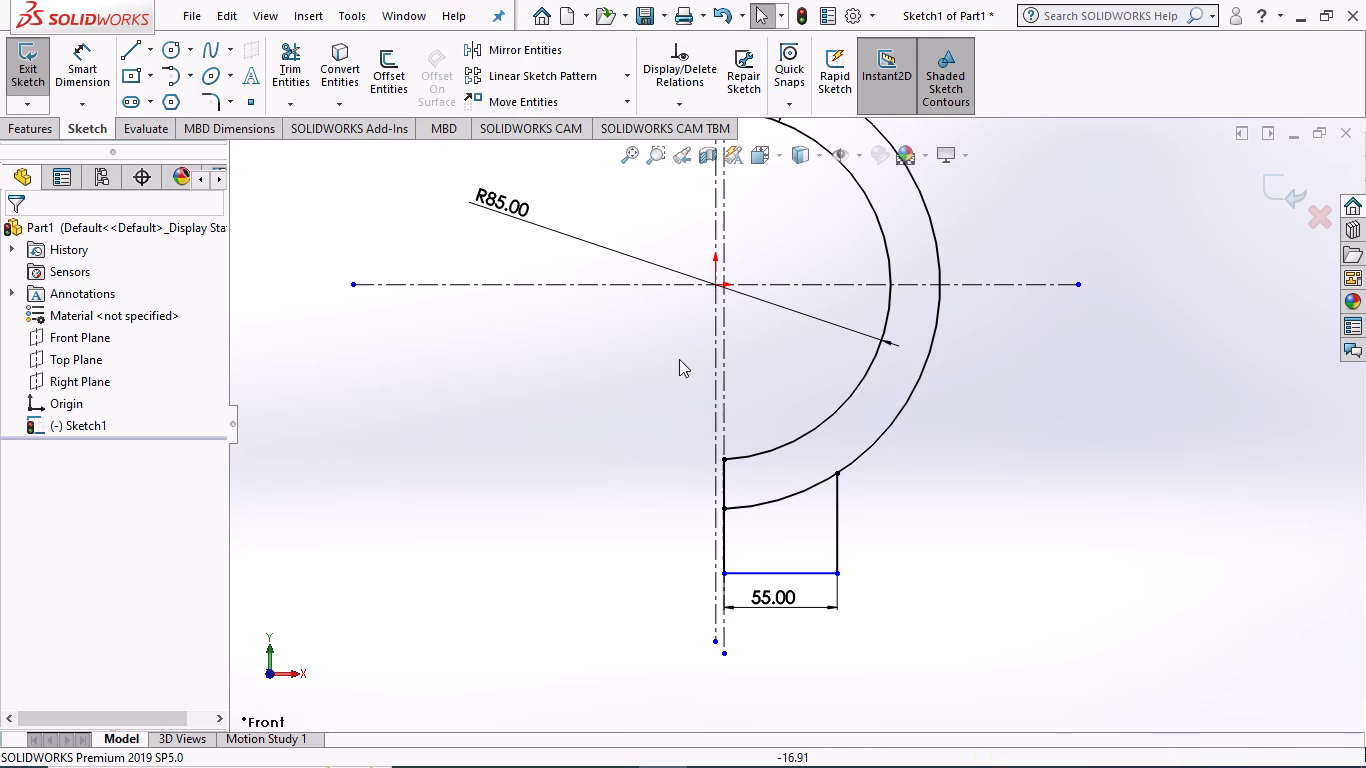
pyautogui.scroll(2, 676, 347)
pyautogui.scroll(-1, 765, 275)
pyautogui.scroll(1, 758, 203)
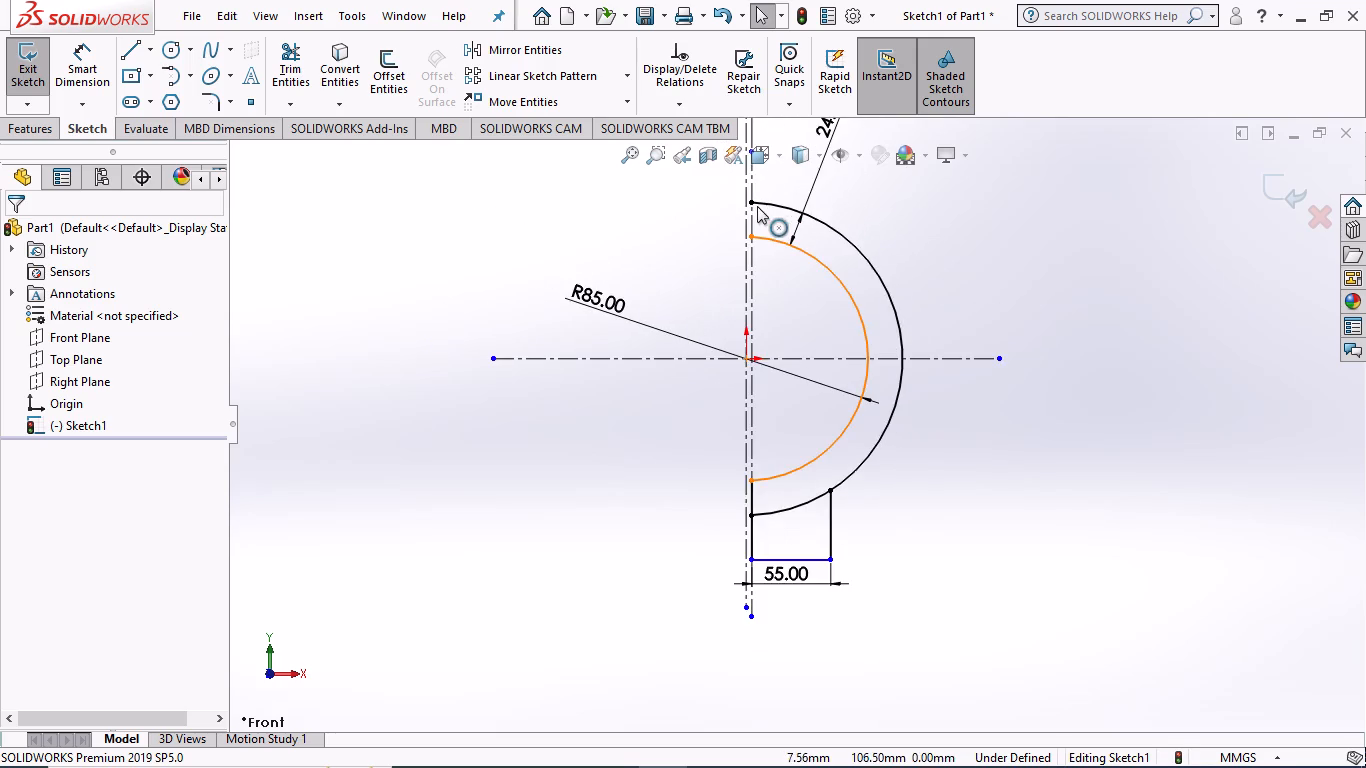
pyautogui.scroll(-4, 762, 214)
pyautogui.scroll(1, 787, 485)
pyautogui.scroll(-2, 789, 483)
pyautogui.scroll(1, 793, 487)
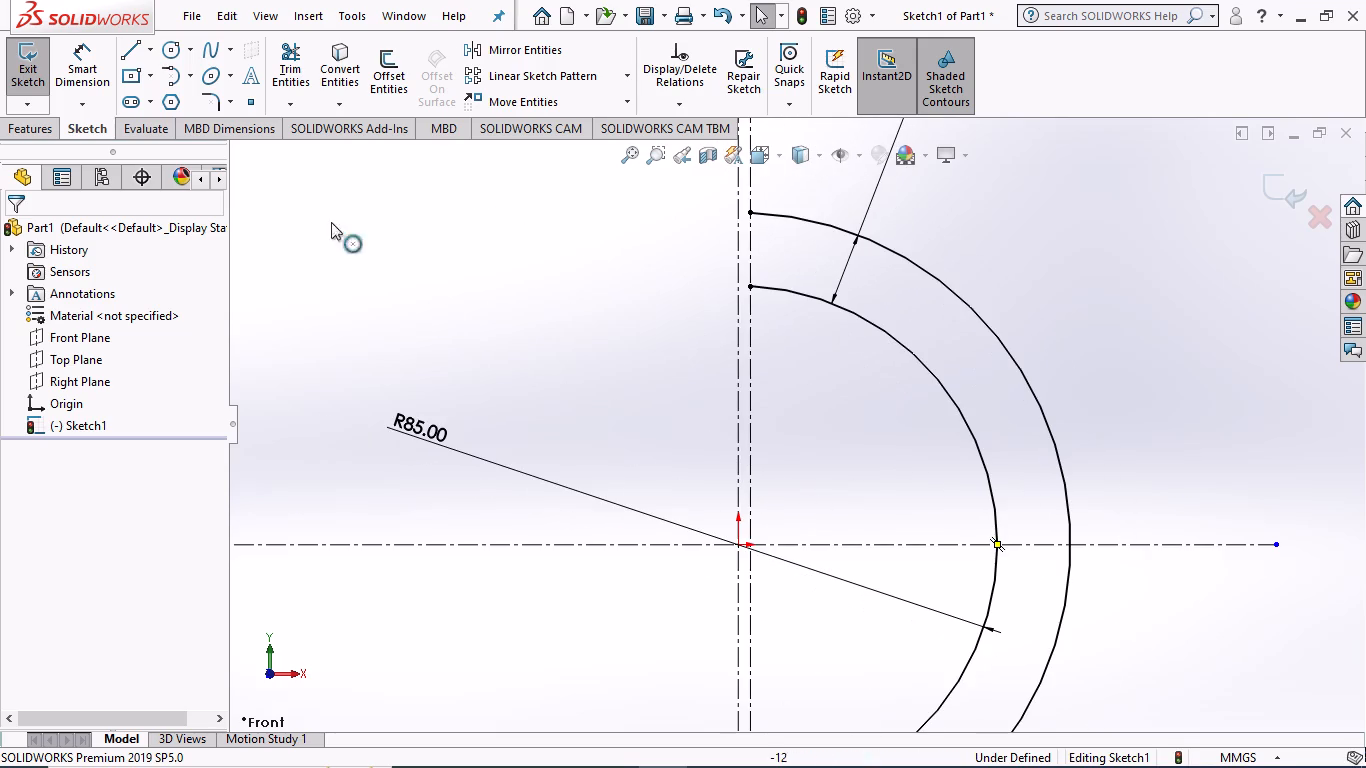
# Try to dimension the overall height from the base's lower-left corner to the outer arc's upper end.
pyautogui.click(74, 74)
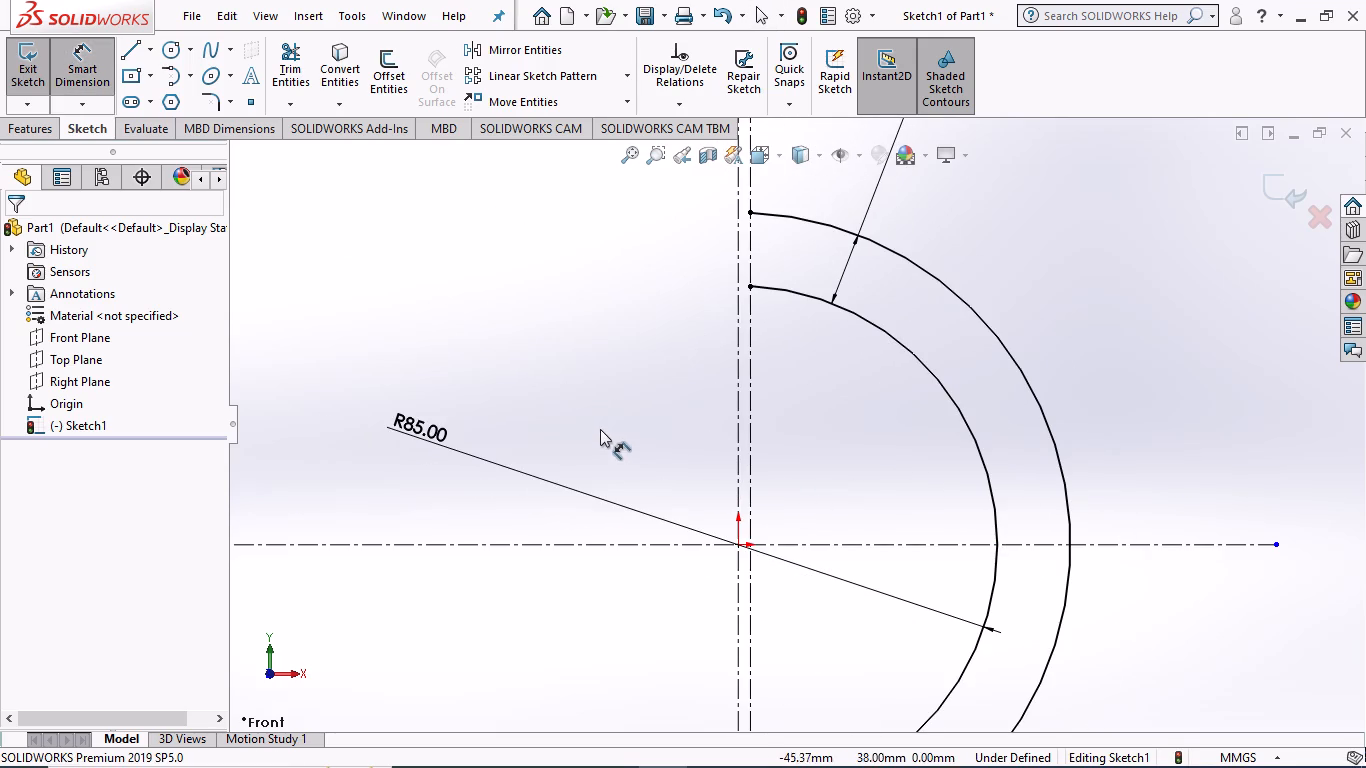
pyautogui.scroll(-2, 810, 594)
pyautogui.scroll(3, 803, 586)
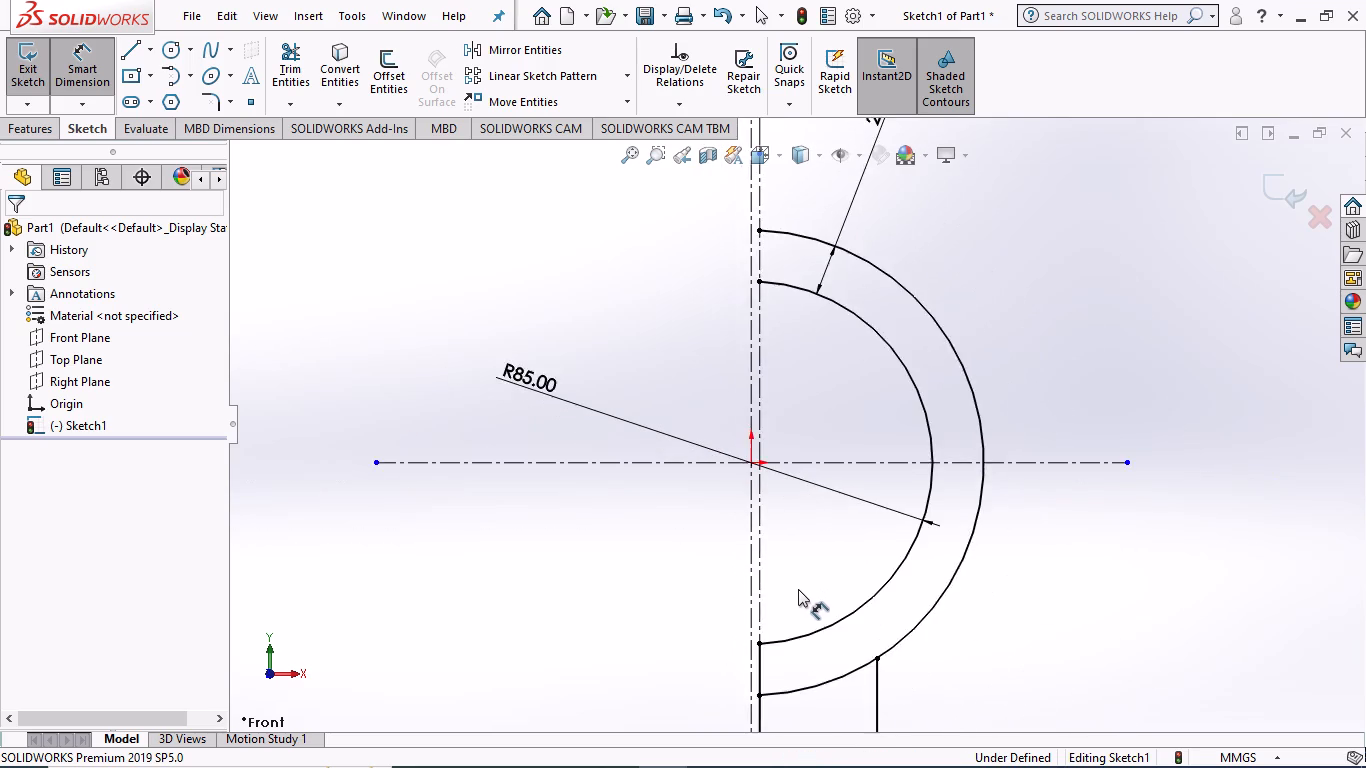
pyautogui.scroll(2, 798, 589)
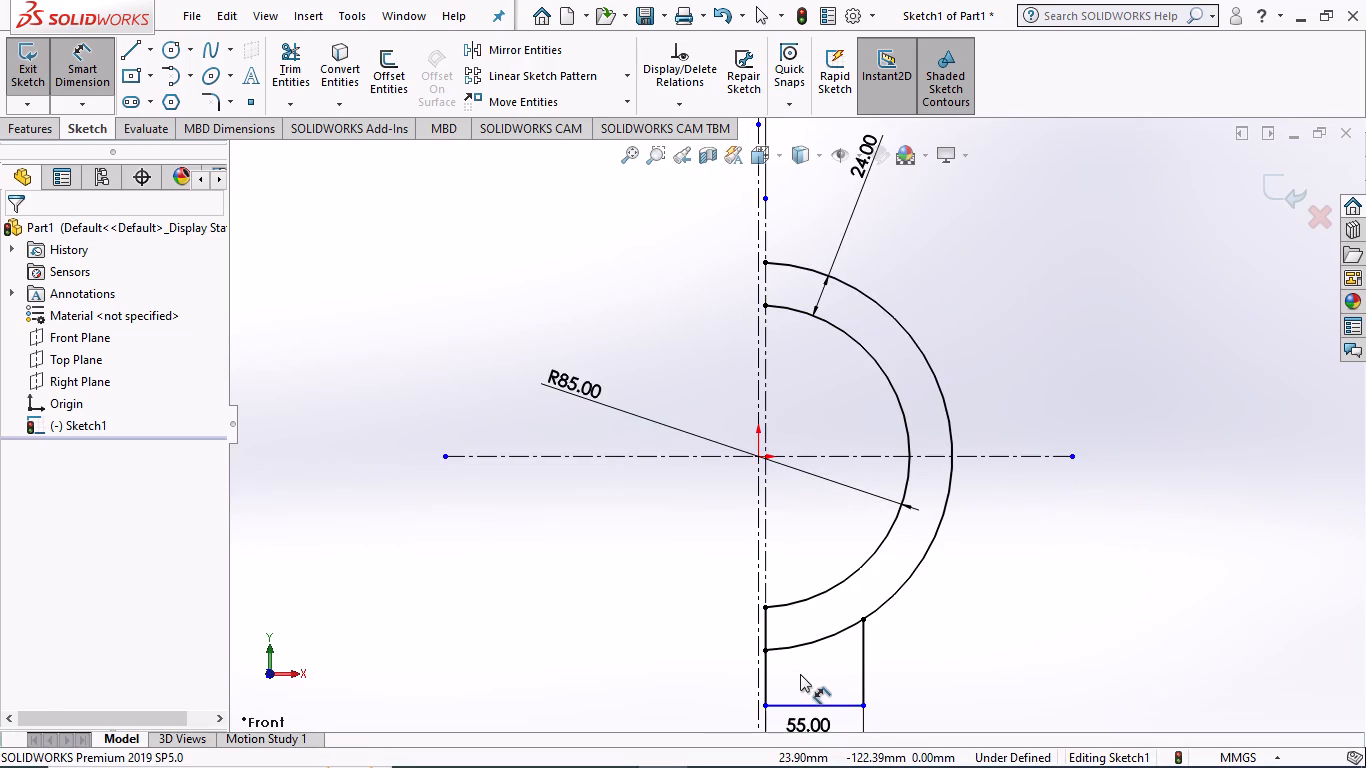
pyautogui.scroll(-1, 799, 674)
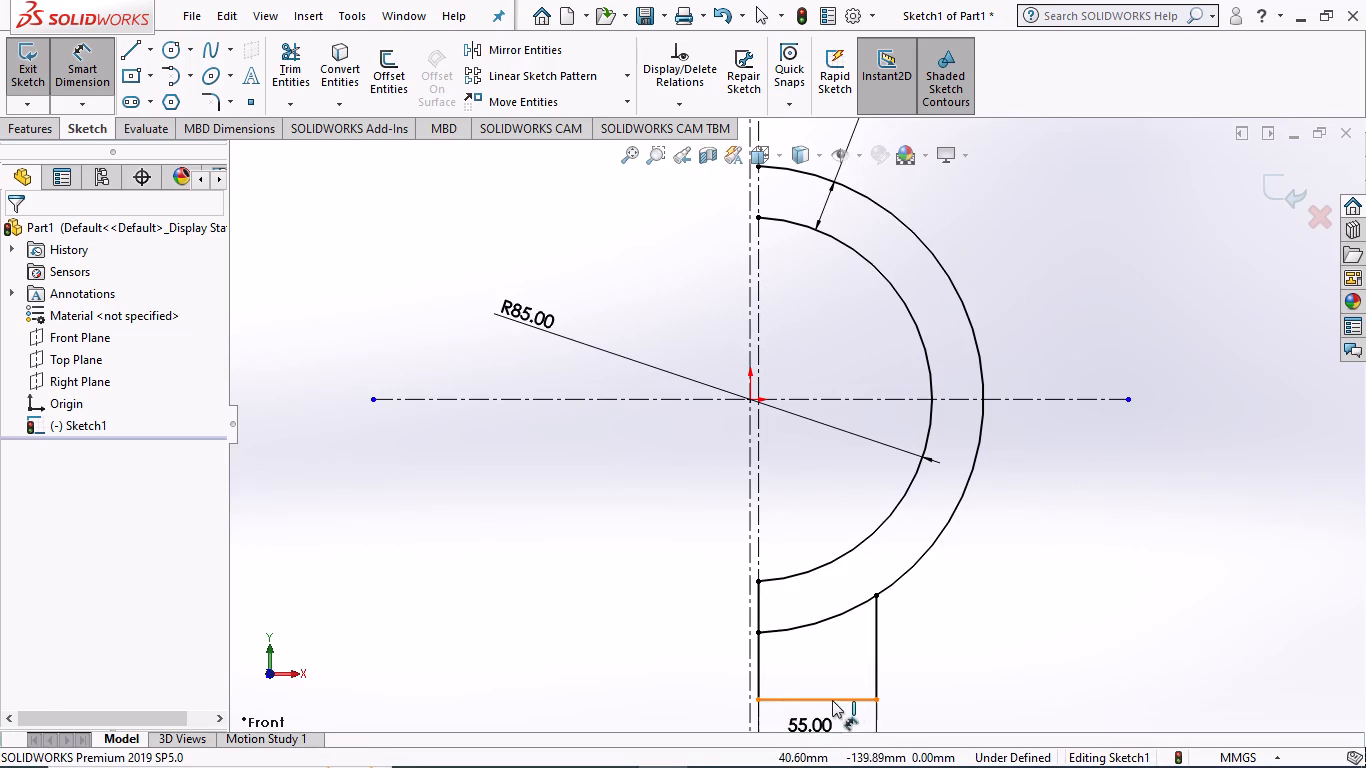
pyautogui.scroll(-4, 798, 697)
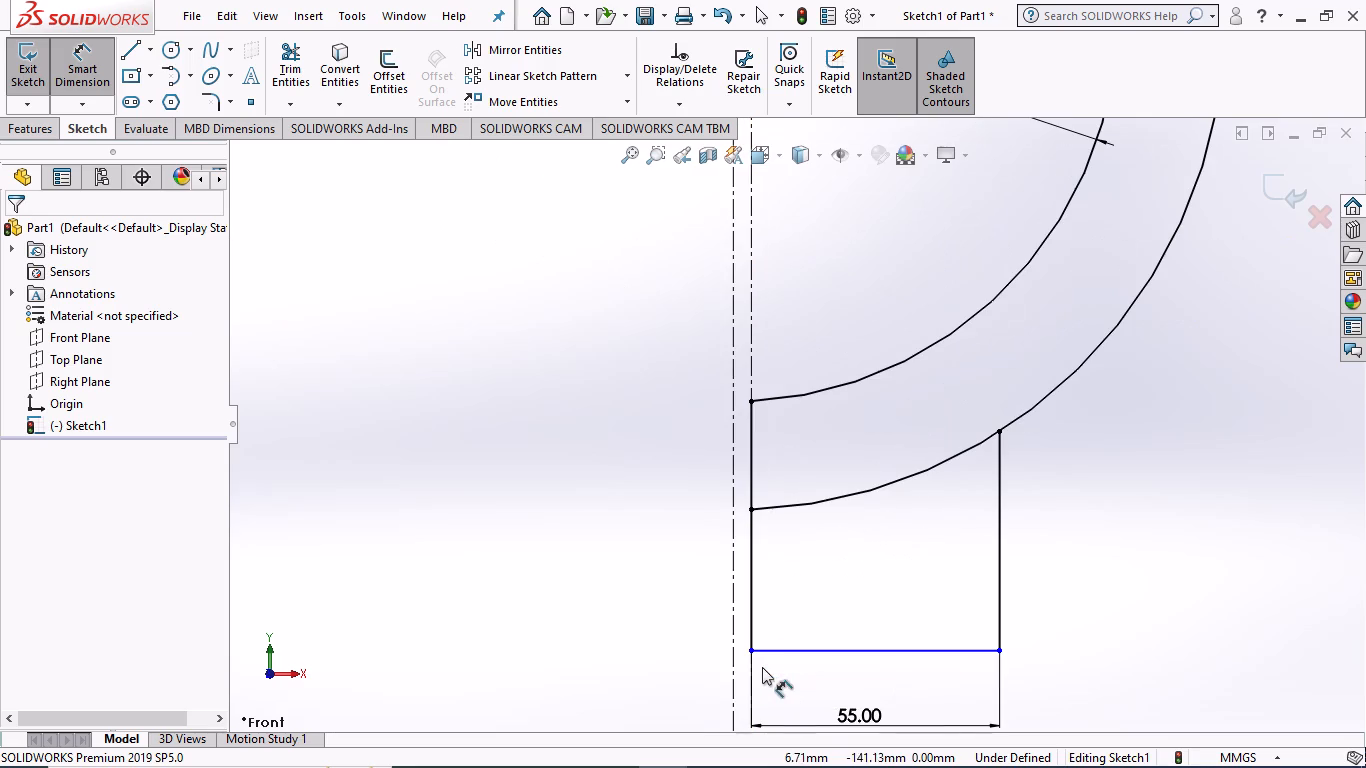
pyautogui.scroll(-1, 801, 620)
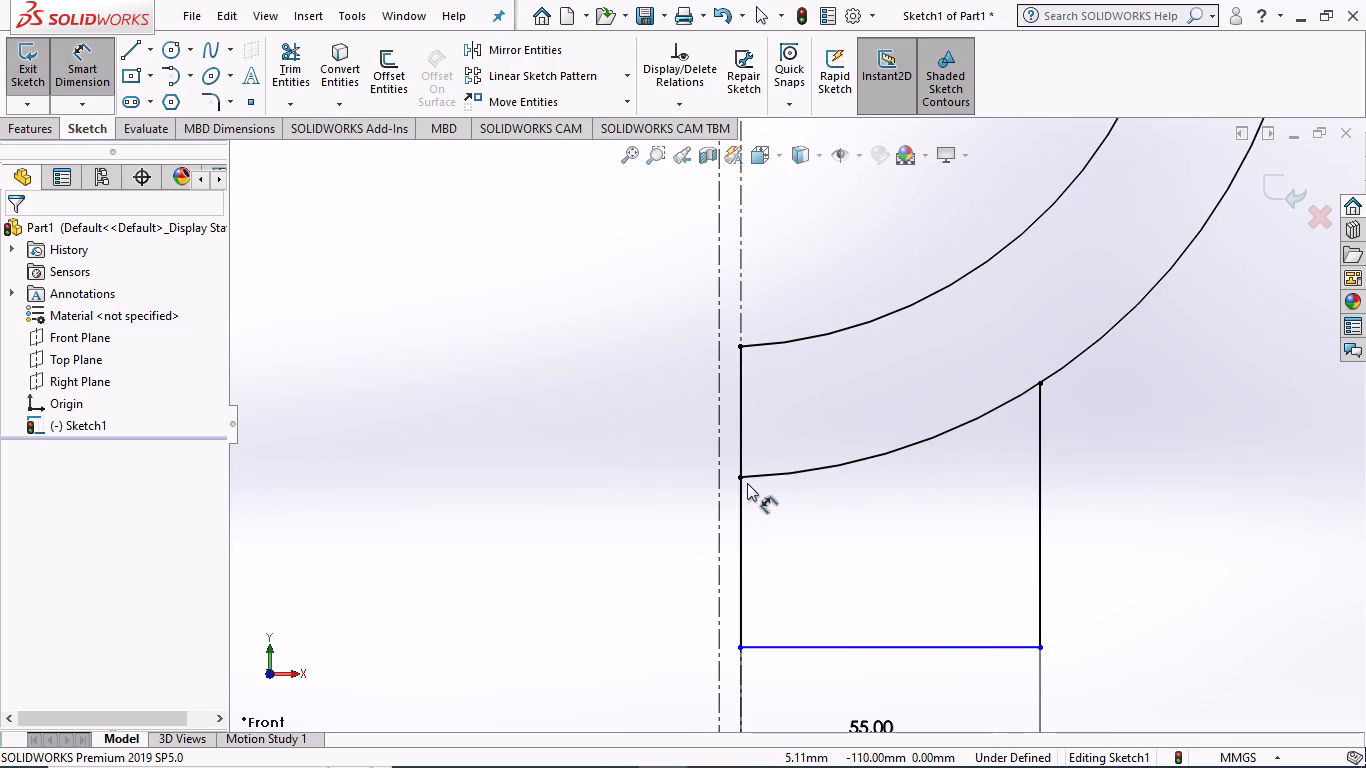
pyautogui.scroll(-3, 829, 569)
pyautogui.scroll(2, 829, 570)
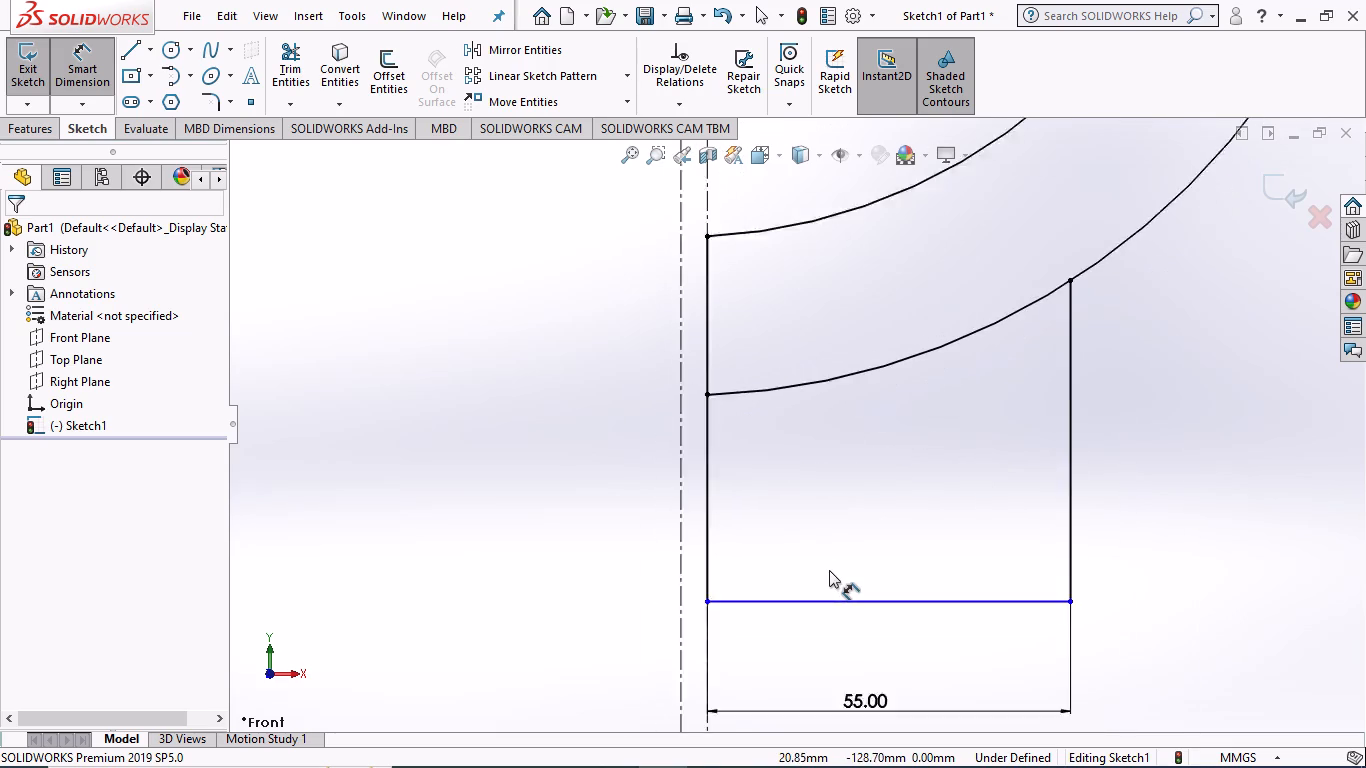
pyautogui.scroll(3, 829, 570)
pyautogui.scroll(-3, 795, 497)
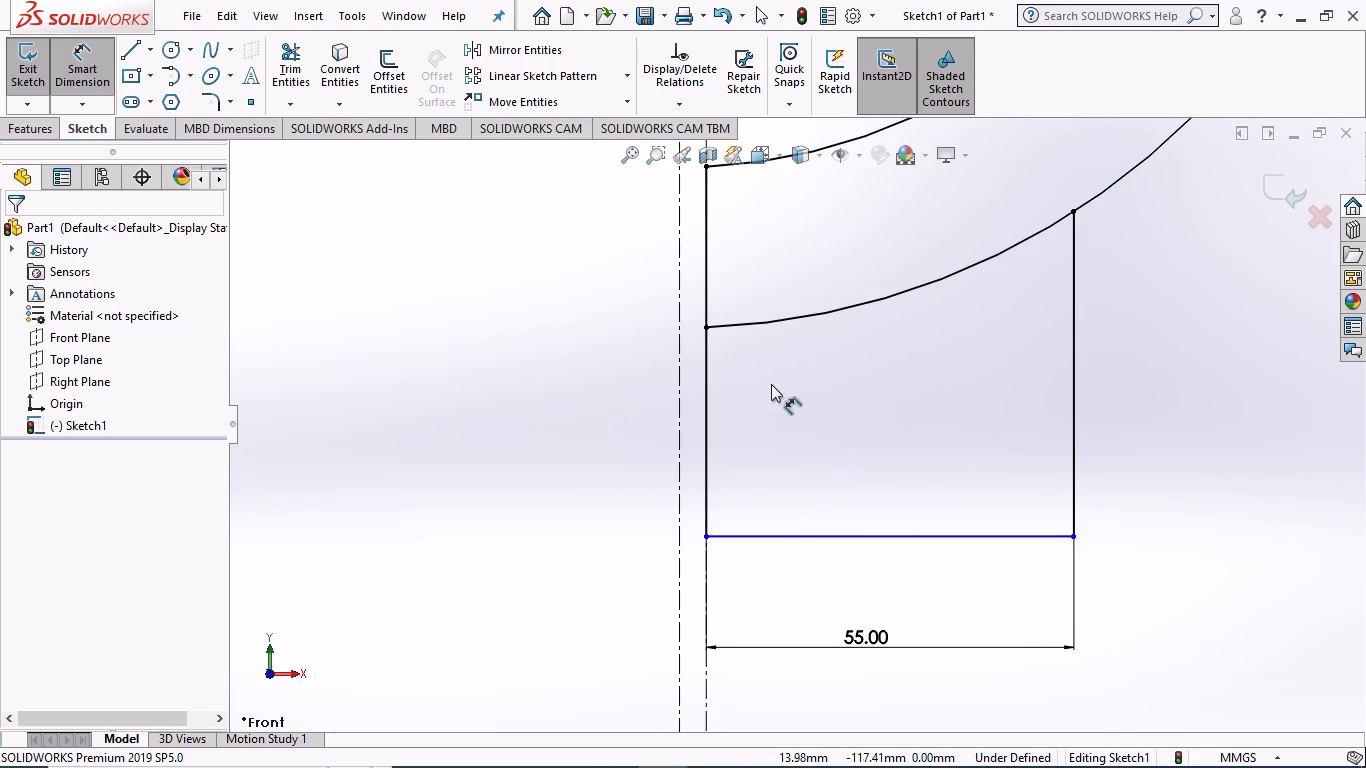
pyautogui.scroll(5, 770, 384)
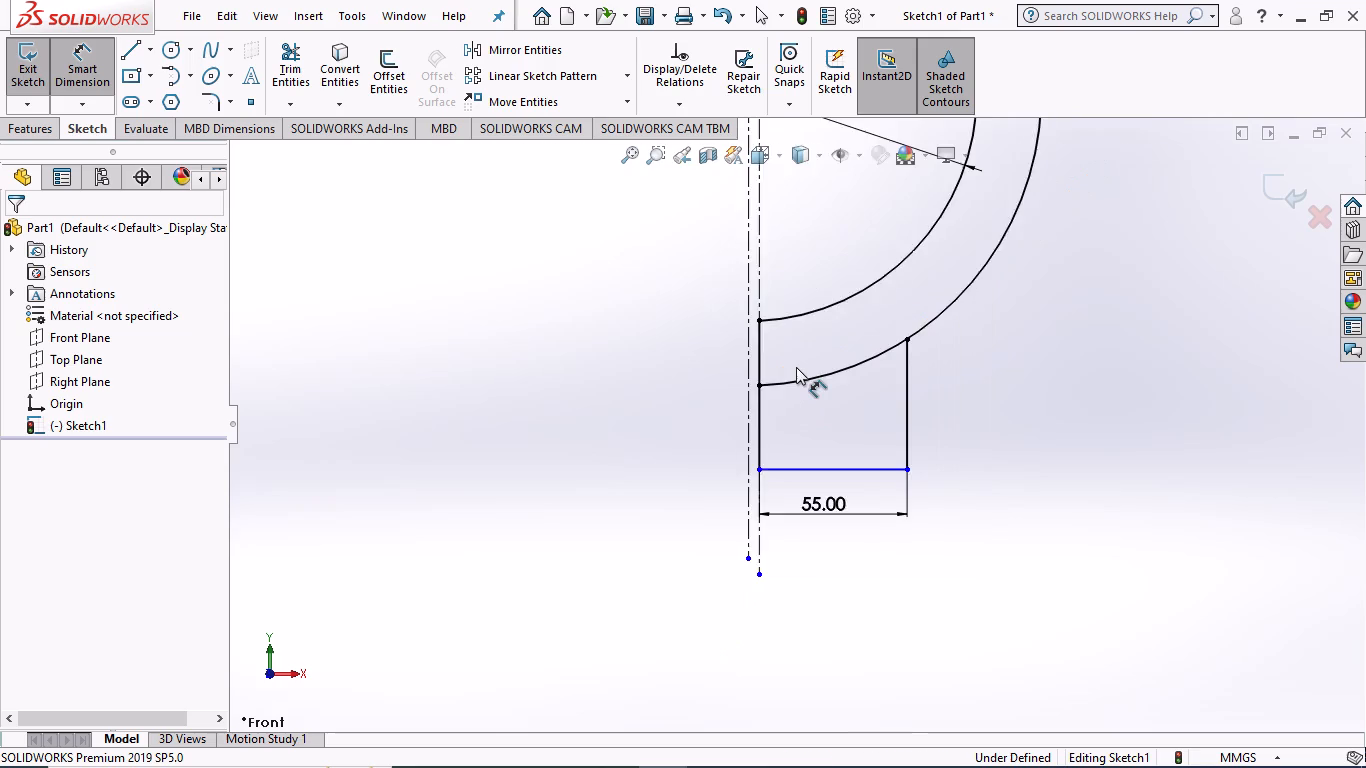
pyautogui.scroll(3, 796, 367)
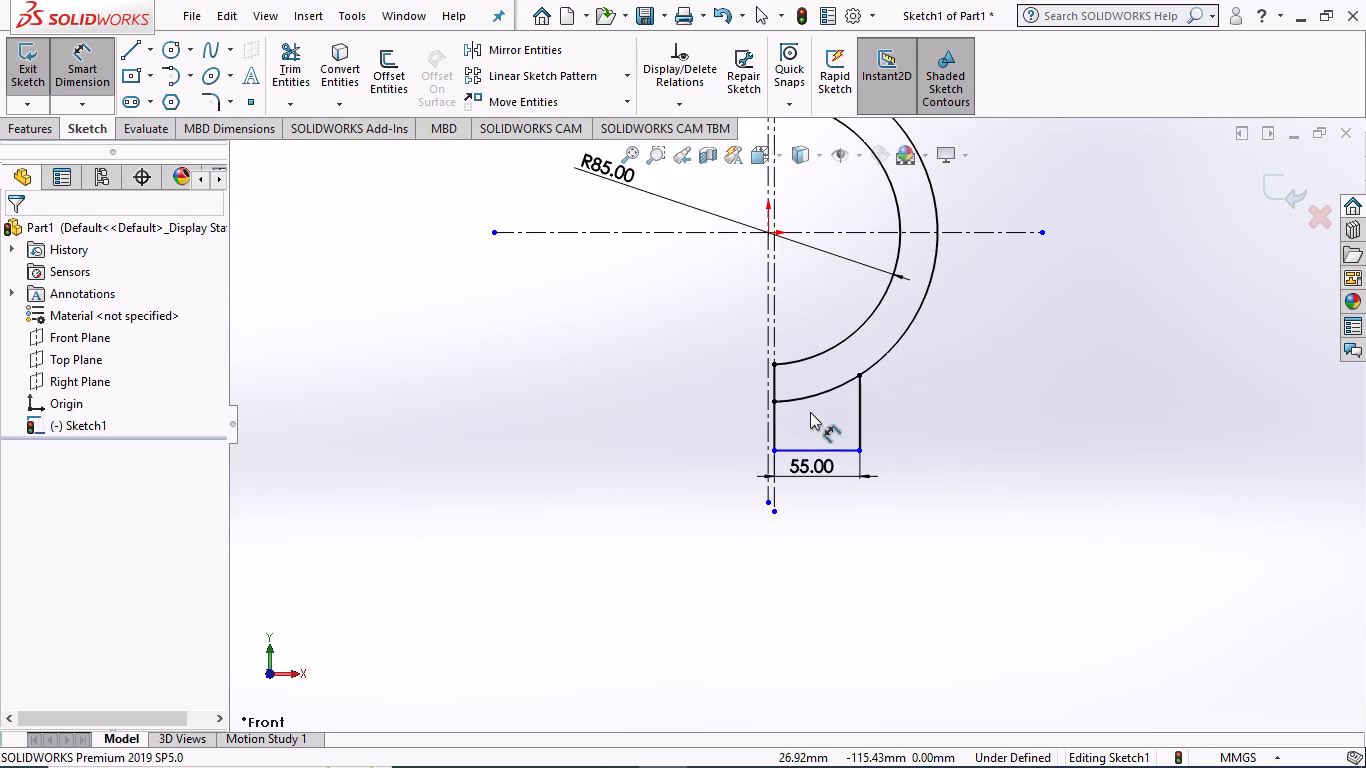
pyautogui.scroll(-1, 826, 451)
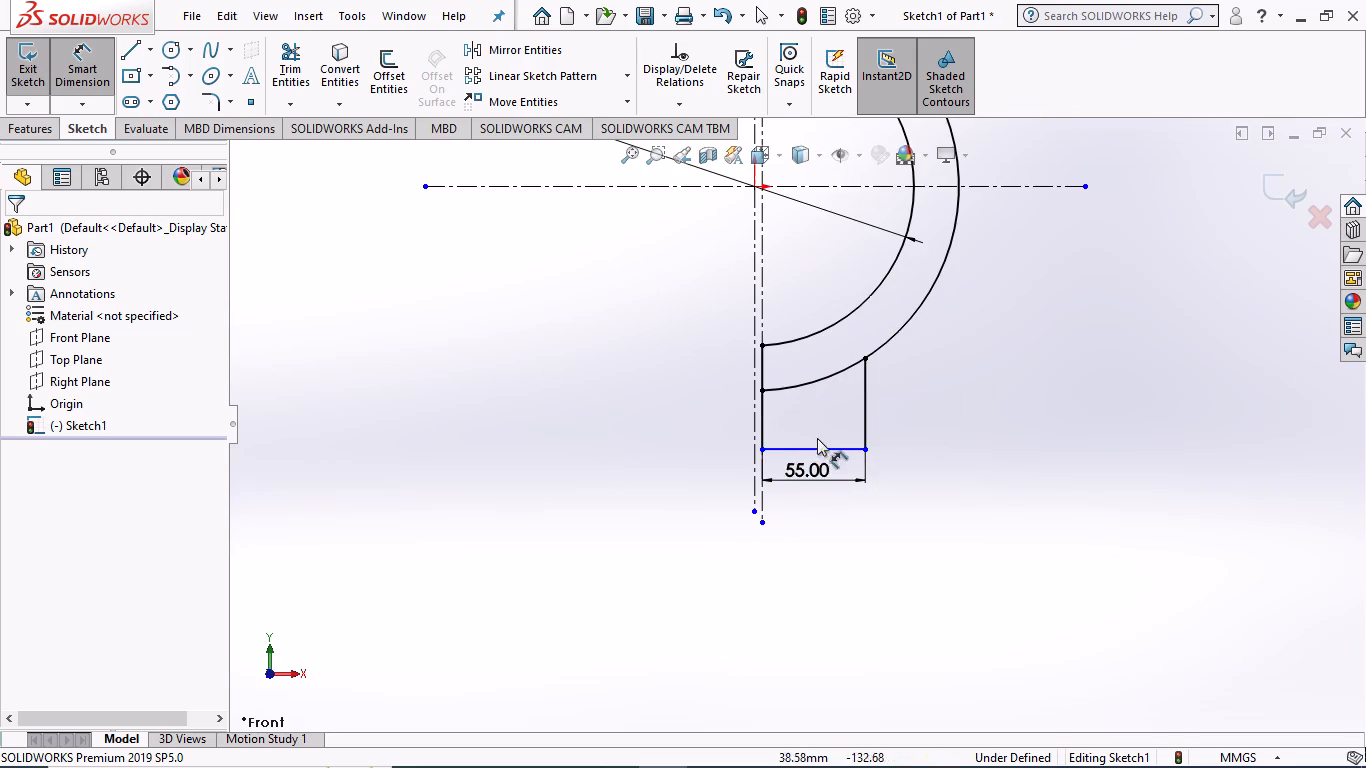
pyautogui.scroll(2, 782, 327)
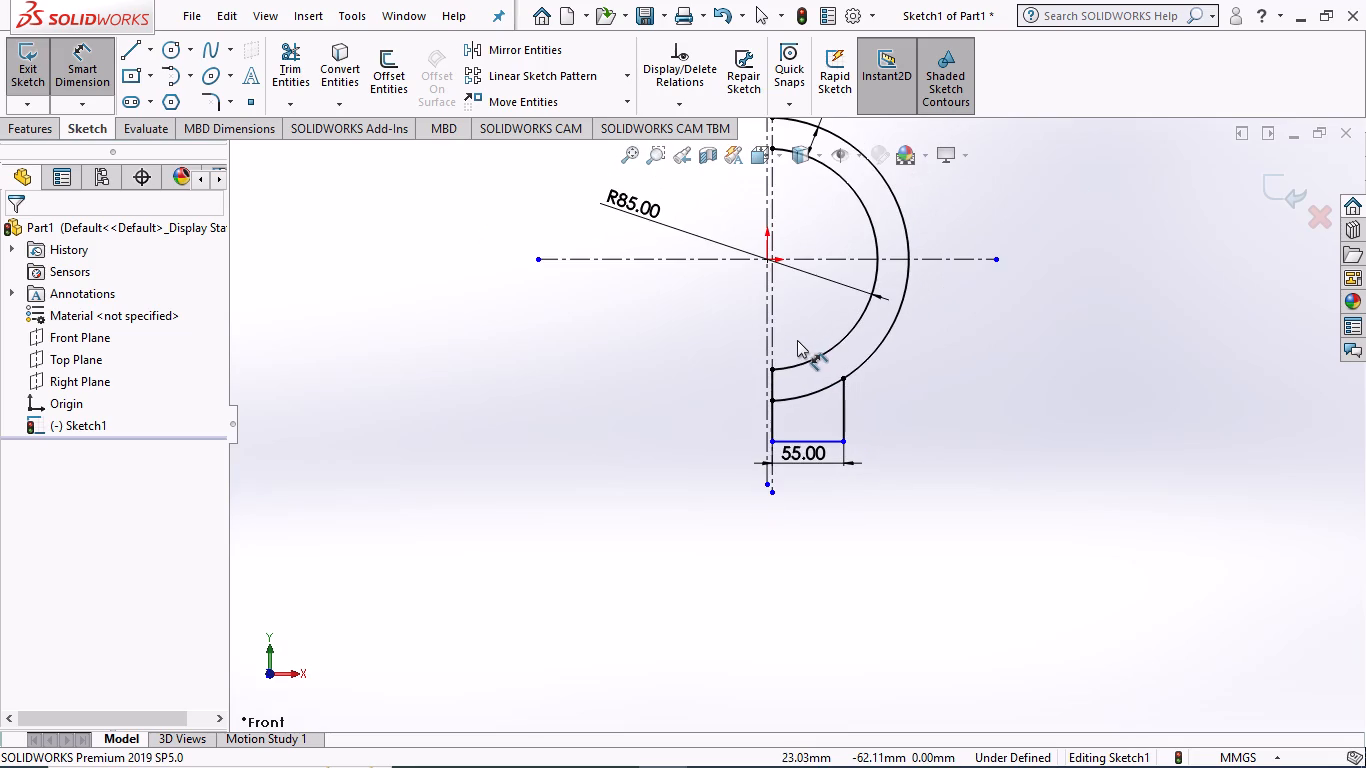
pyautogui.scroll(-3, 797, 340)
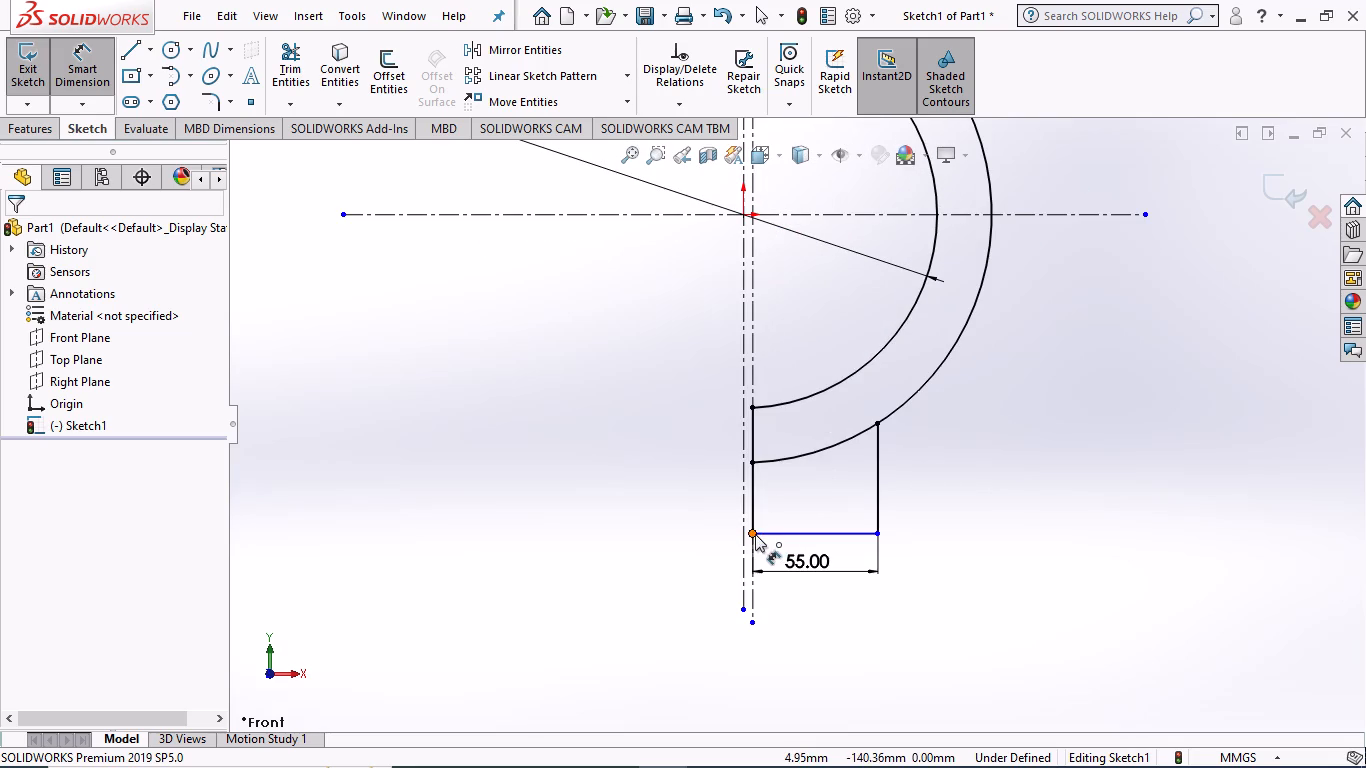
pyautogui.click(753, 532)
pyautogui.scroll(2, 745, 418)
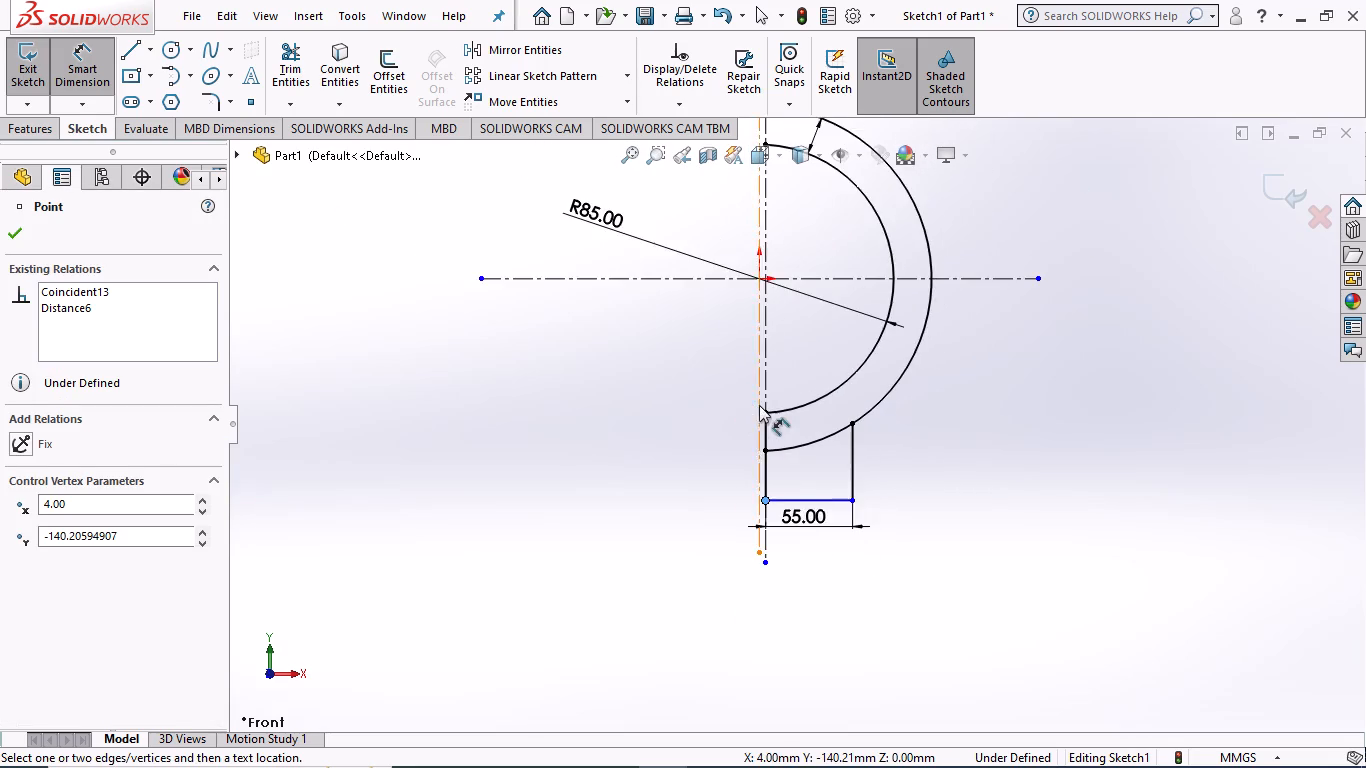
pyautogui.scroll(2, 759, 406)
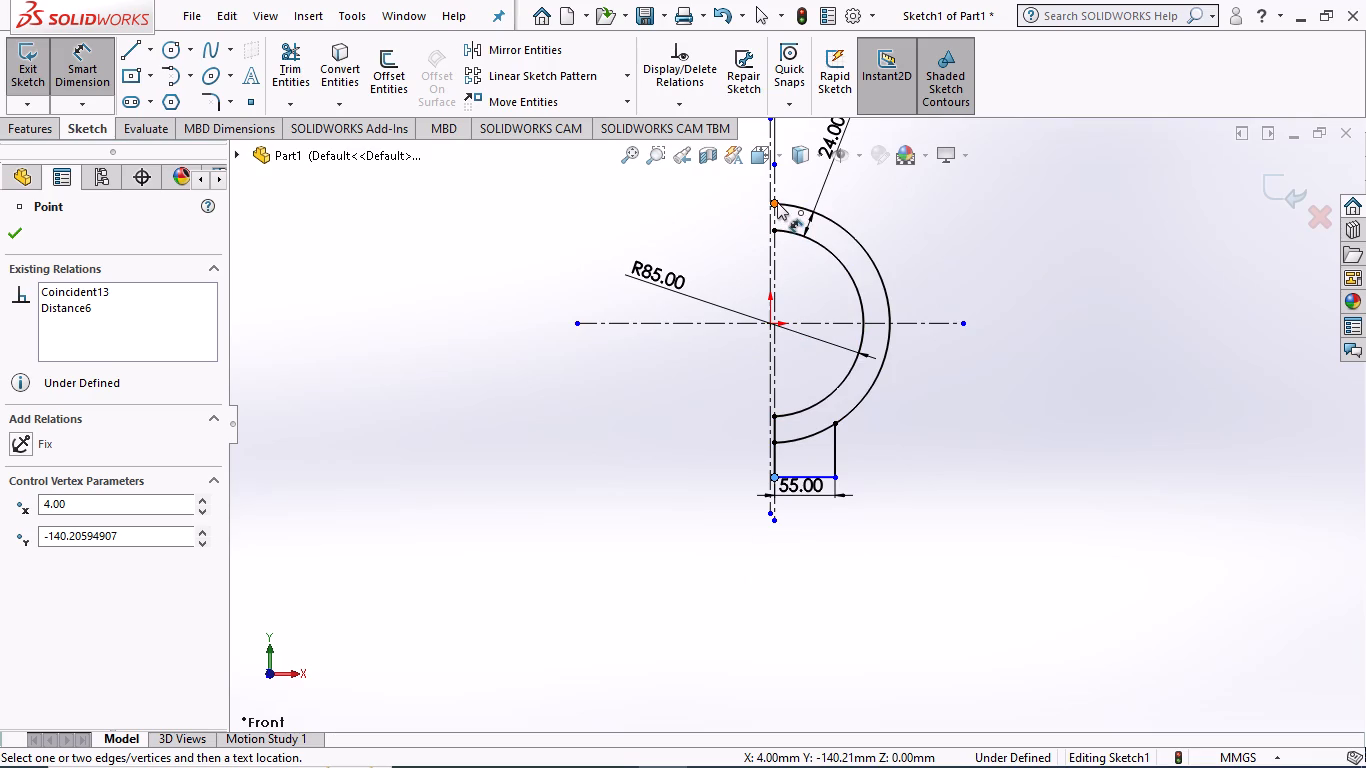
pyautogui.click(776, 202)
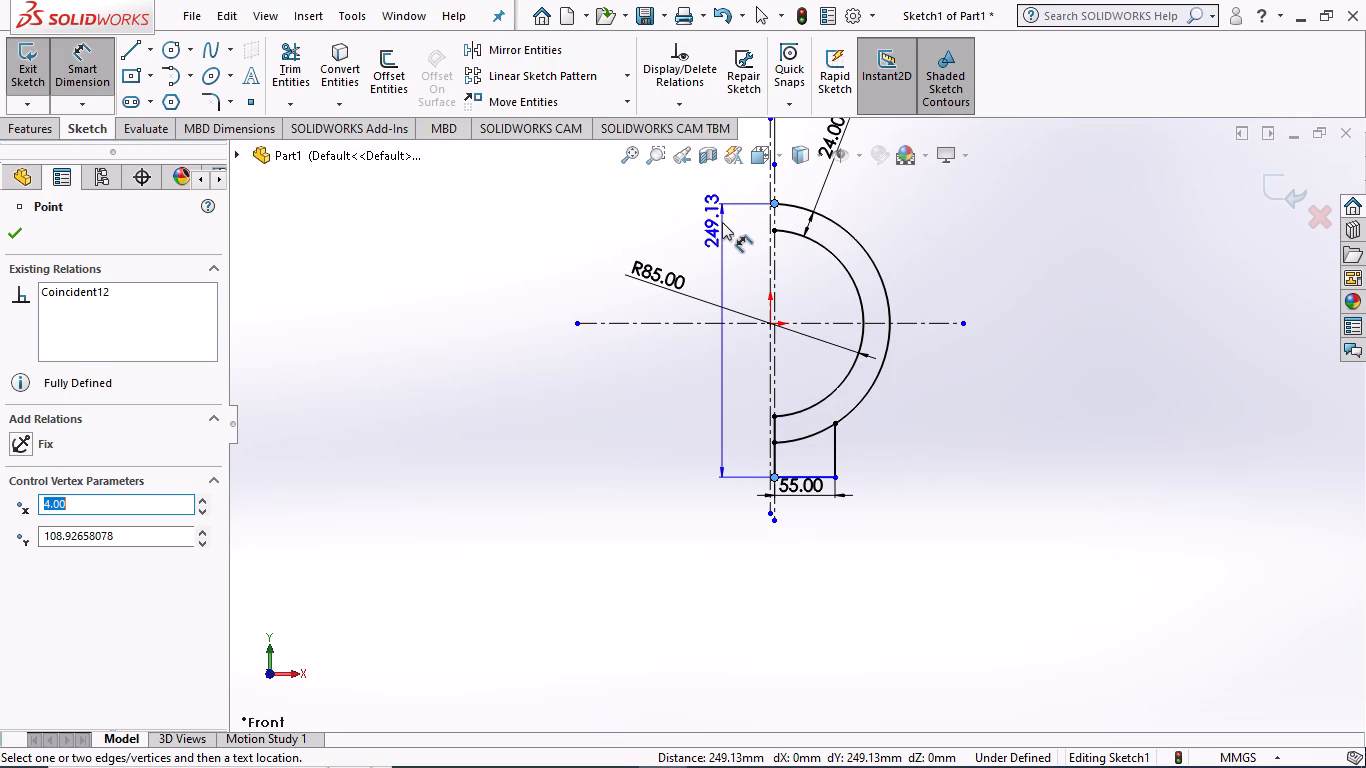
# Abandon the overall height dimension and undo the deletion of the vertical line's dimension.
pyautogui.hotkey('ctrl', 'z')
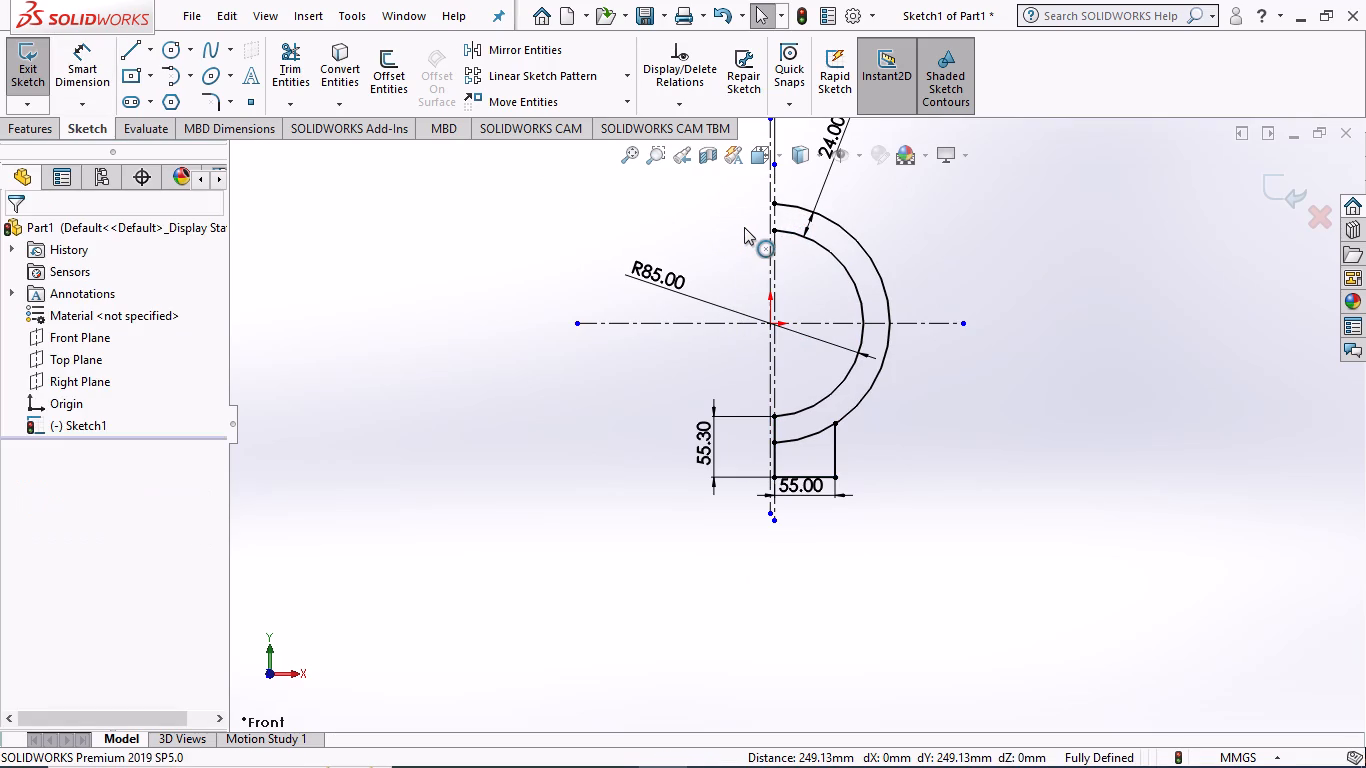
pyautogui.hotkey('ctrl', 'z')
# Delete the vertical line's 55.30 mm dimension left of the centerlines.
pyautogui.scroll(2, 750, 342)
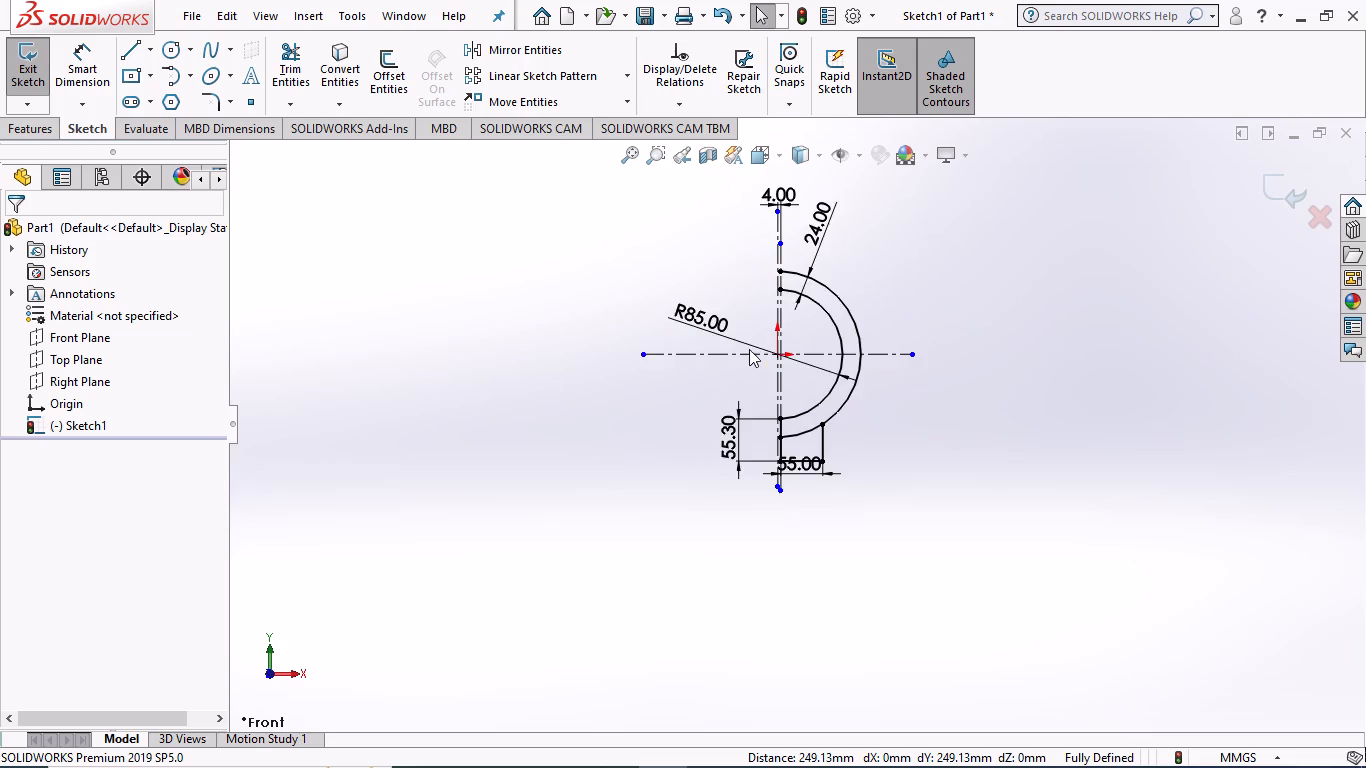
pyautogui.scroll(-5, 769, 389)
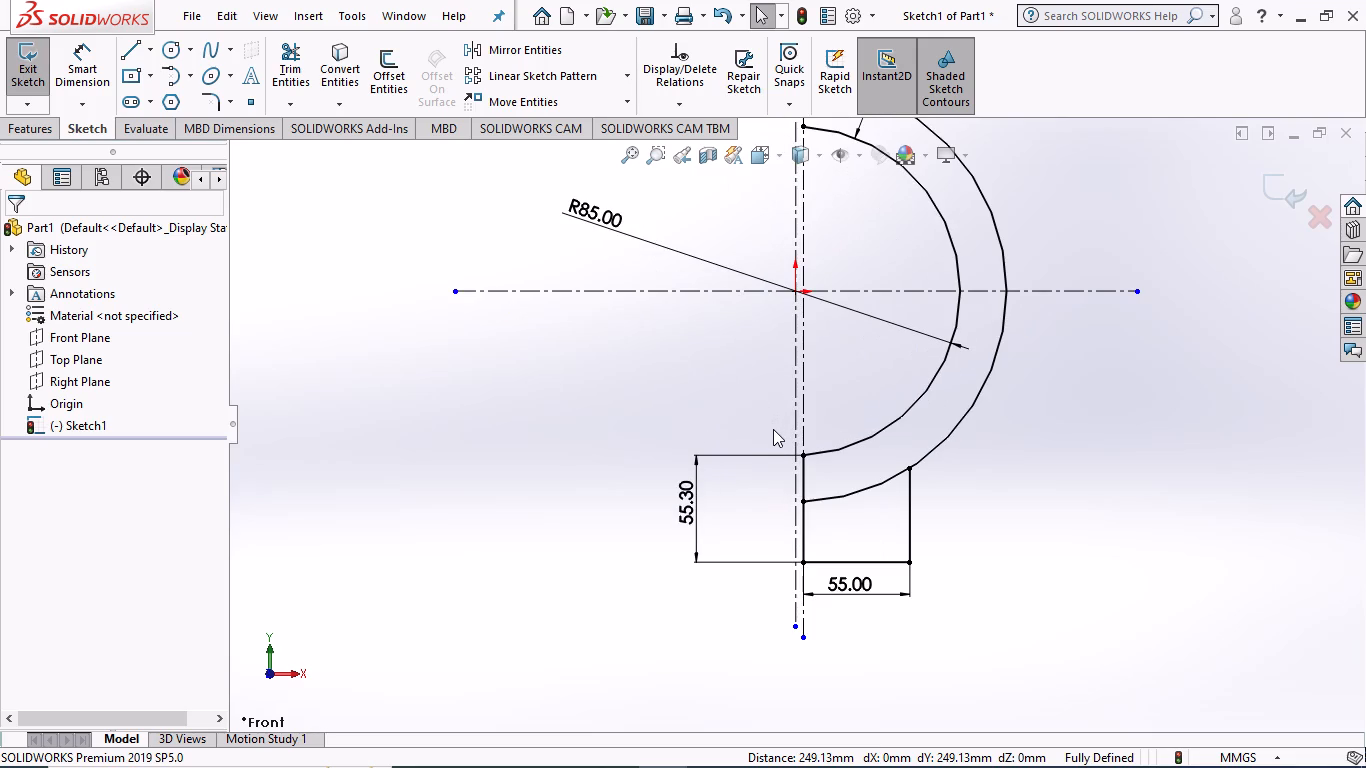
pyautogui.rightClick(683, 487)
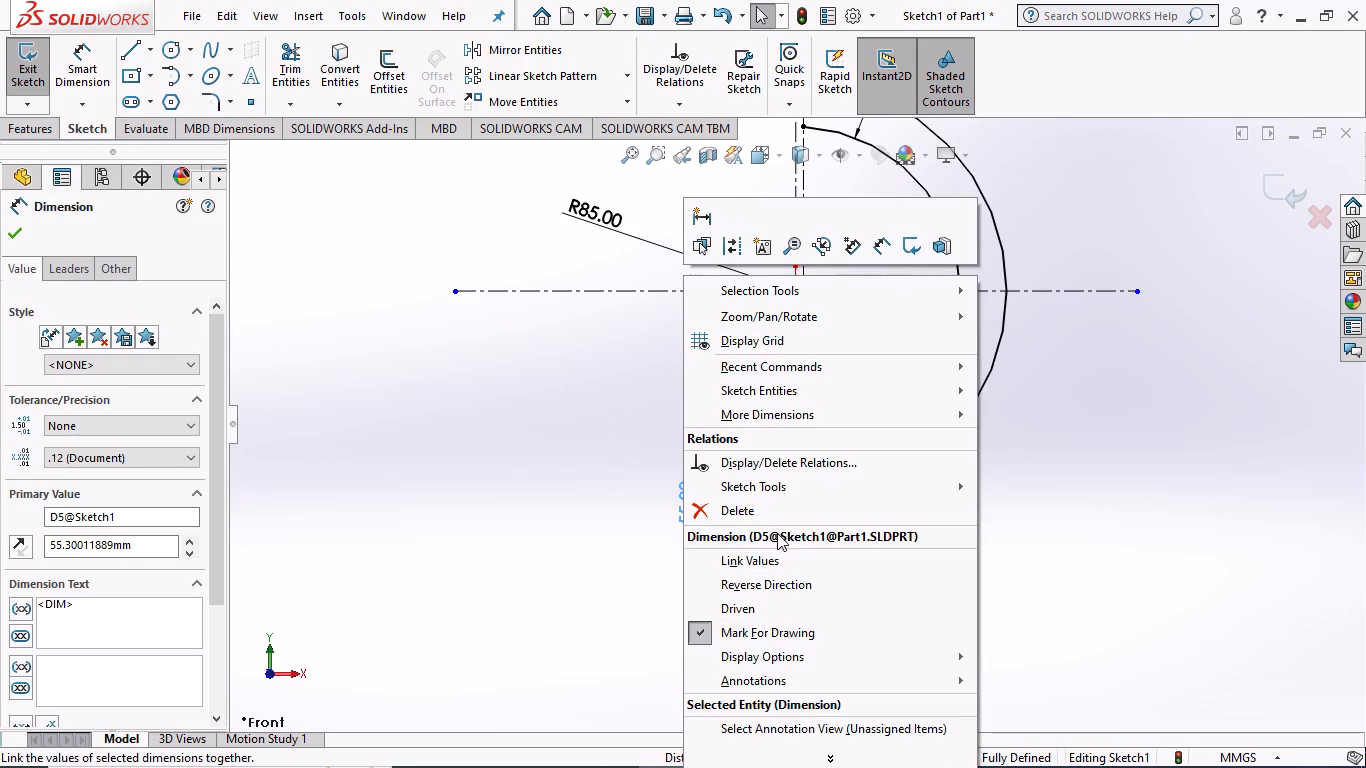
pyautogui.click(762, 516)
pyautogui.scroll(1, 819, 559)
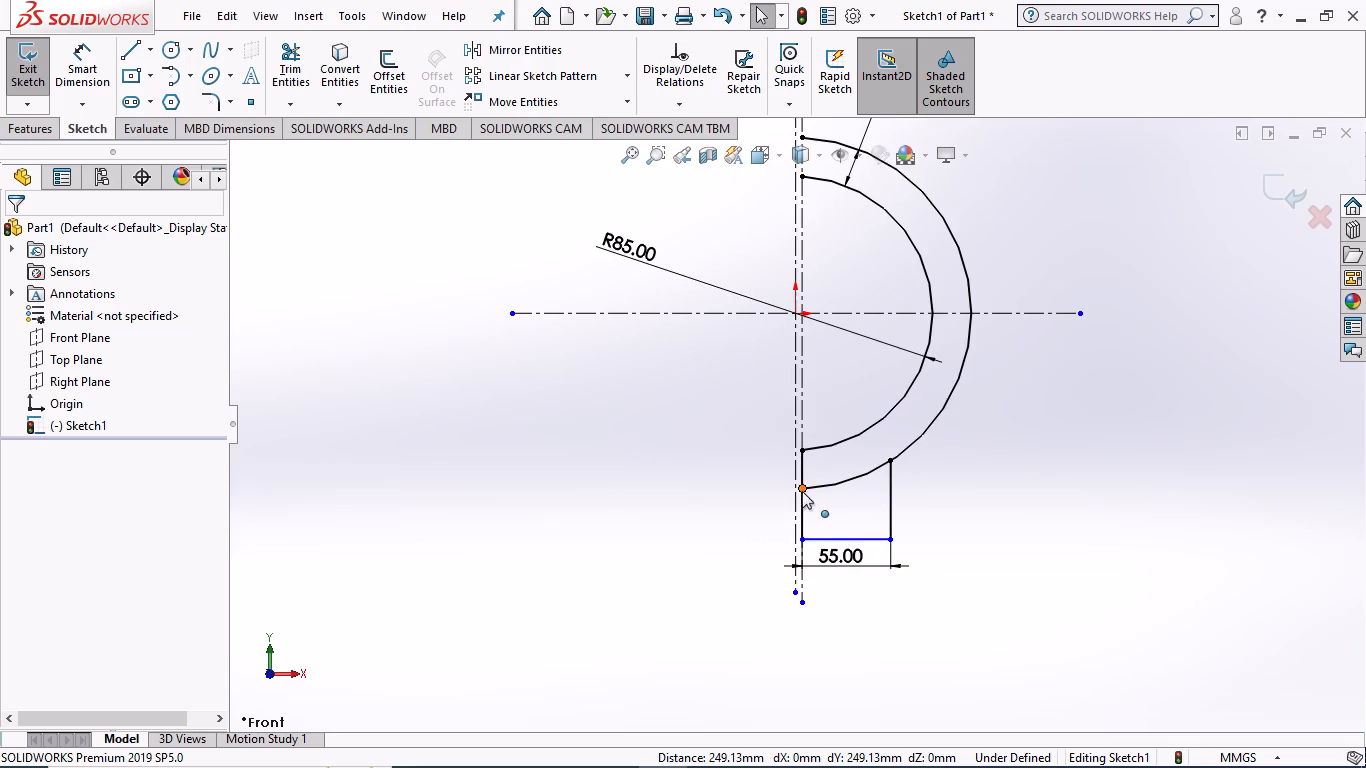
# Trim away the outer arc segment that crosses the inside of the 55 mm wide base.
pyautogui.click(281, 53)
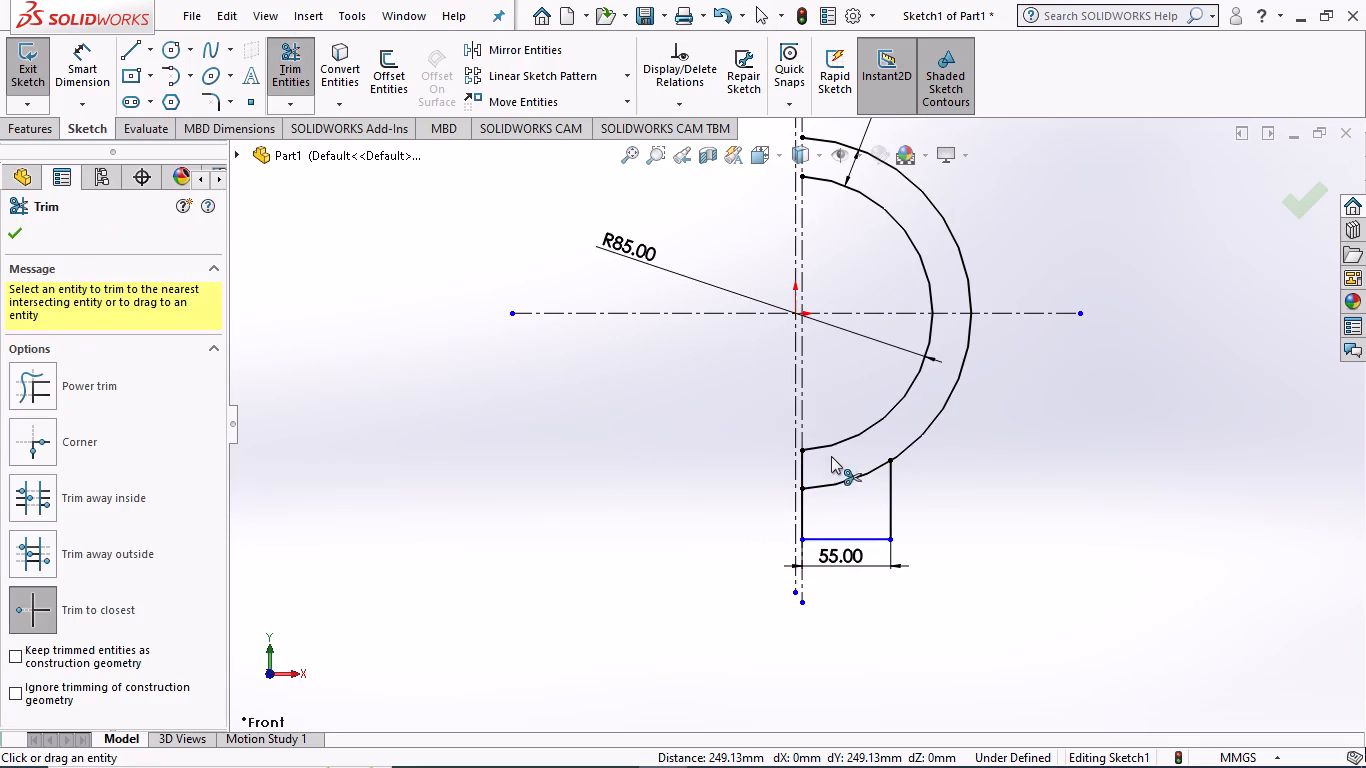
pyautogui.click(832, 482)
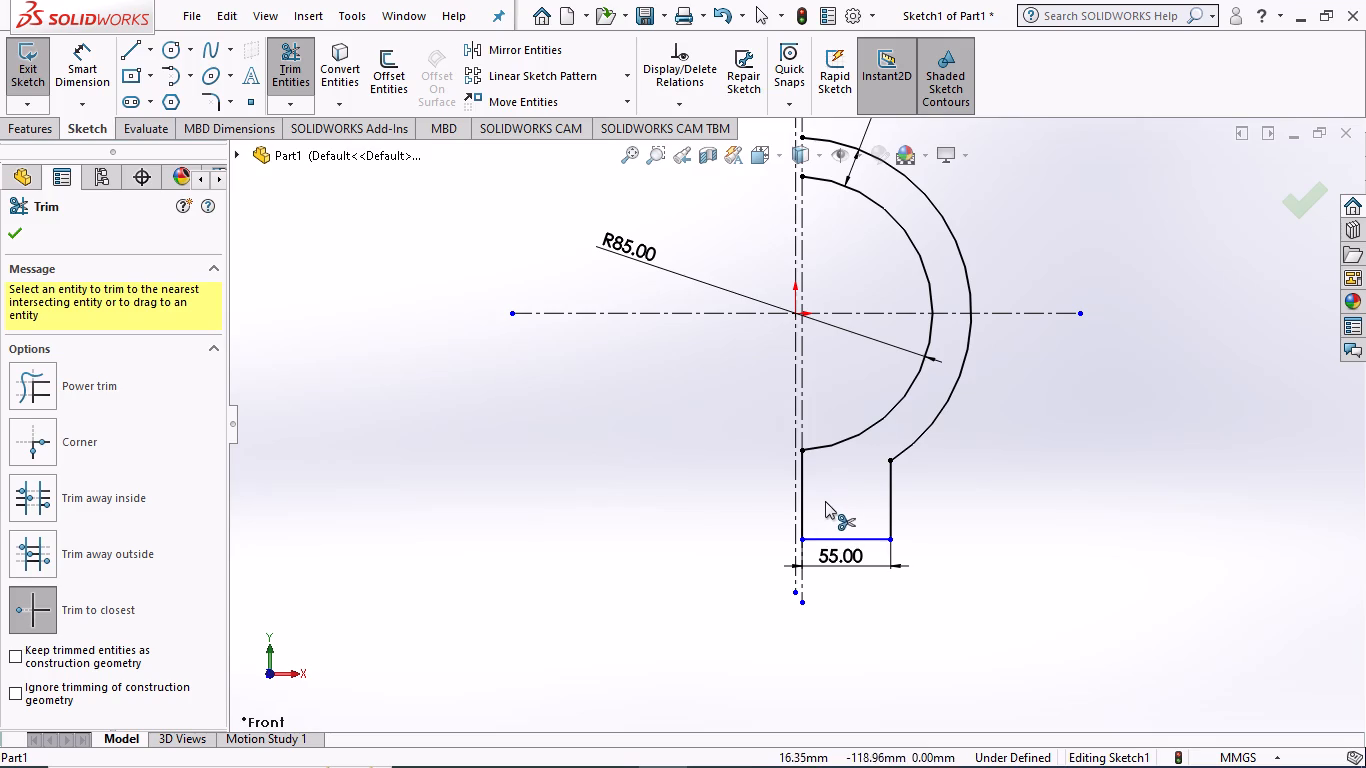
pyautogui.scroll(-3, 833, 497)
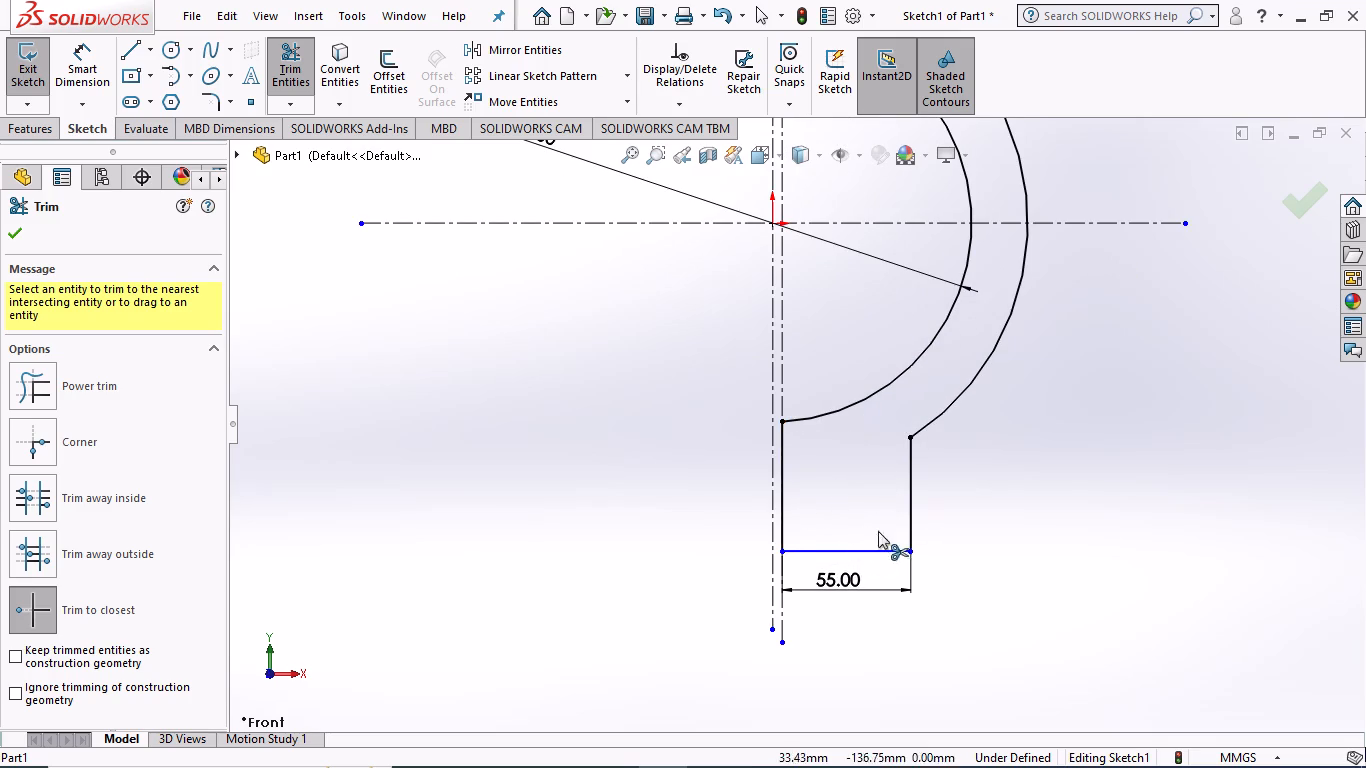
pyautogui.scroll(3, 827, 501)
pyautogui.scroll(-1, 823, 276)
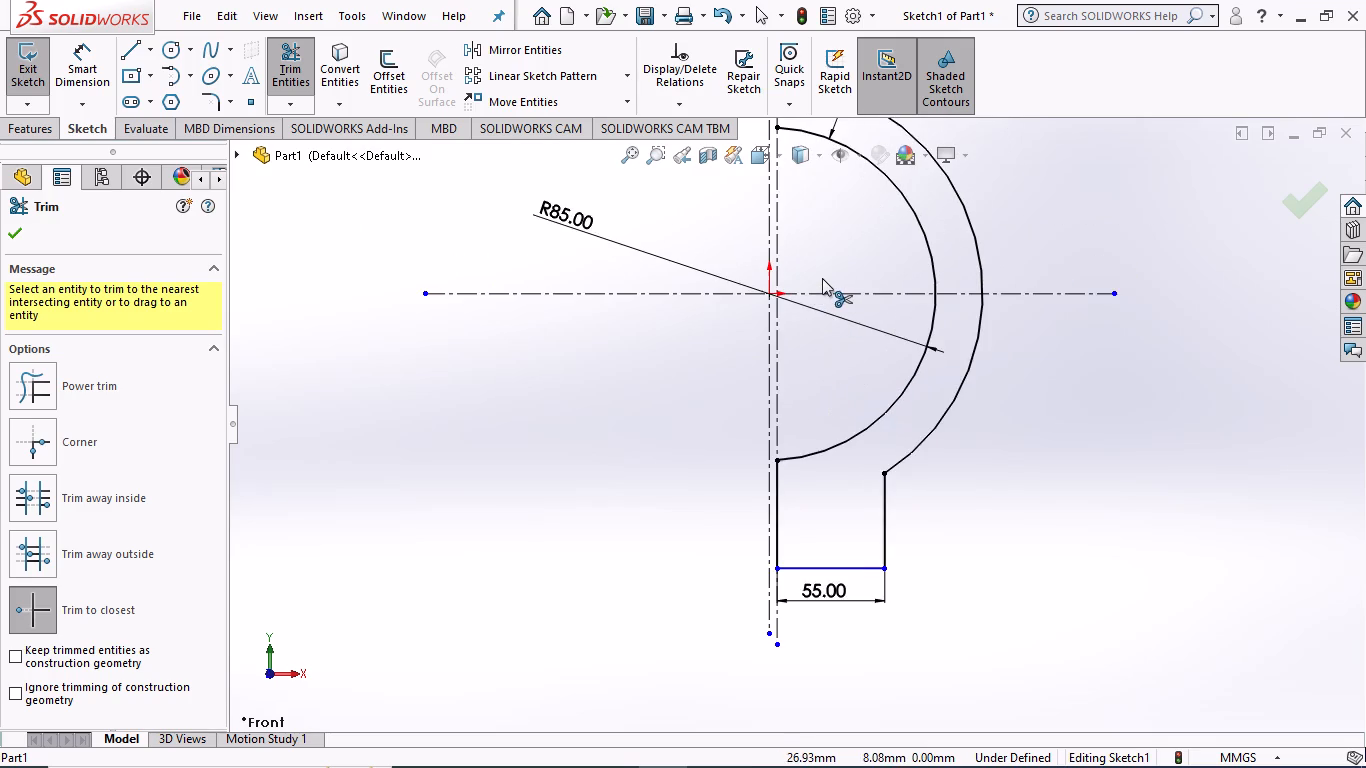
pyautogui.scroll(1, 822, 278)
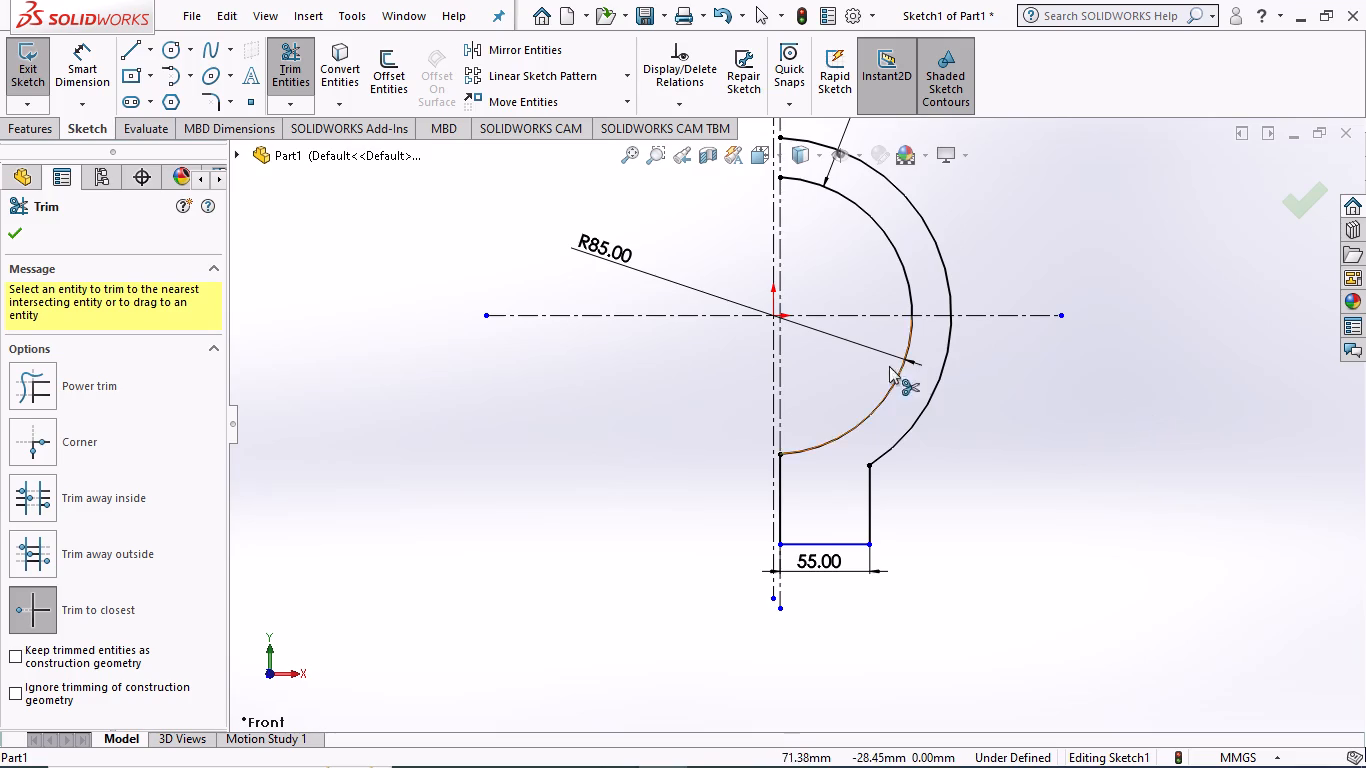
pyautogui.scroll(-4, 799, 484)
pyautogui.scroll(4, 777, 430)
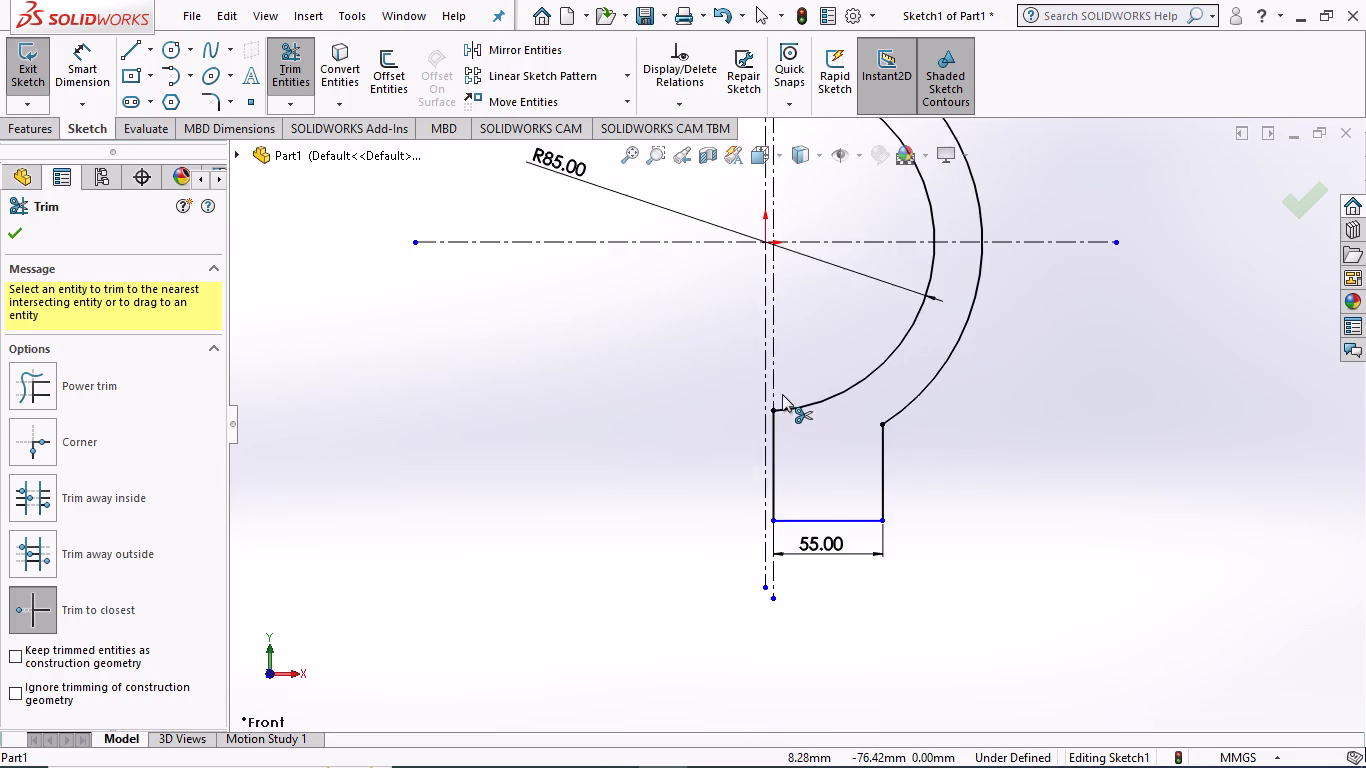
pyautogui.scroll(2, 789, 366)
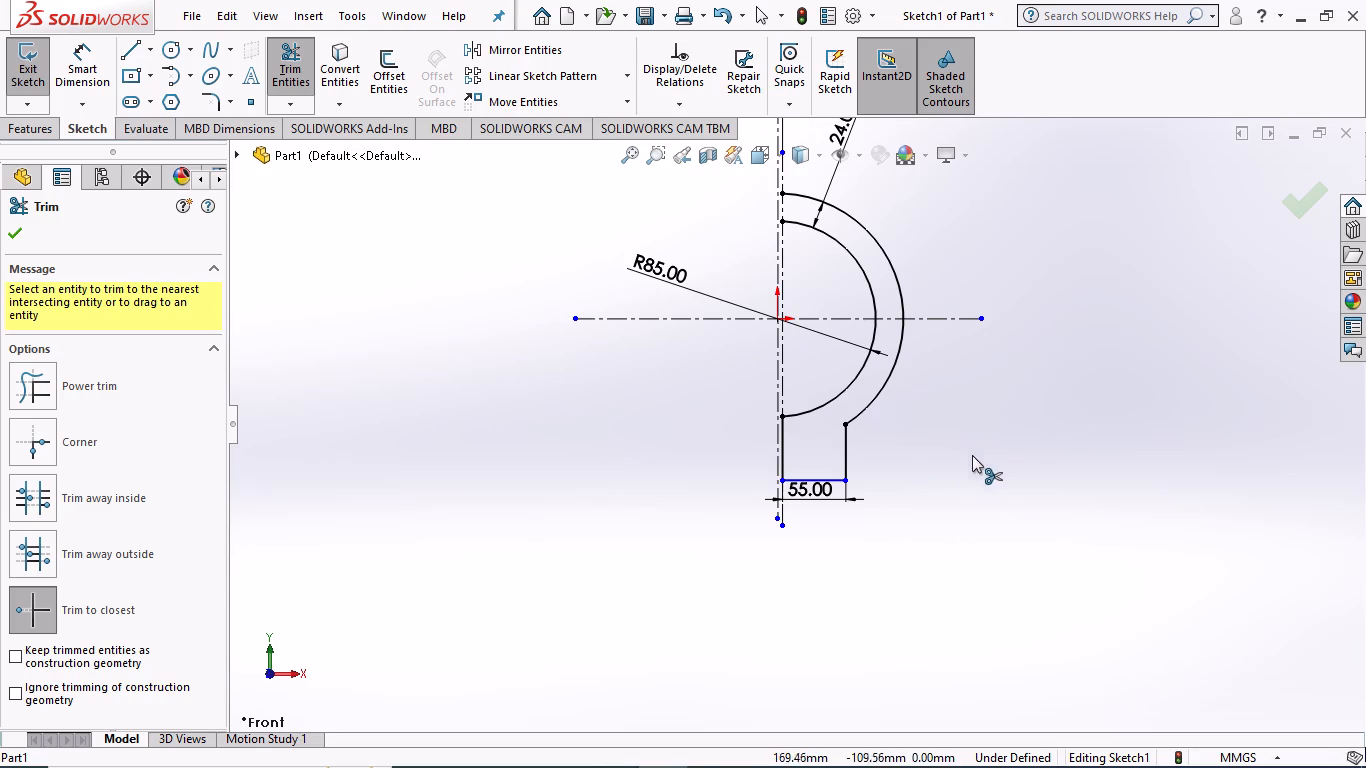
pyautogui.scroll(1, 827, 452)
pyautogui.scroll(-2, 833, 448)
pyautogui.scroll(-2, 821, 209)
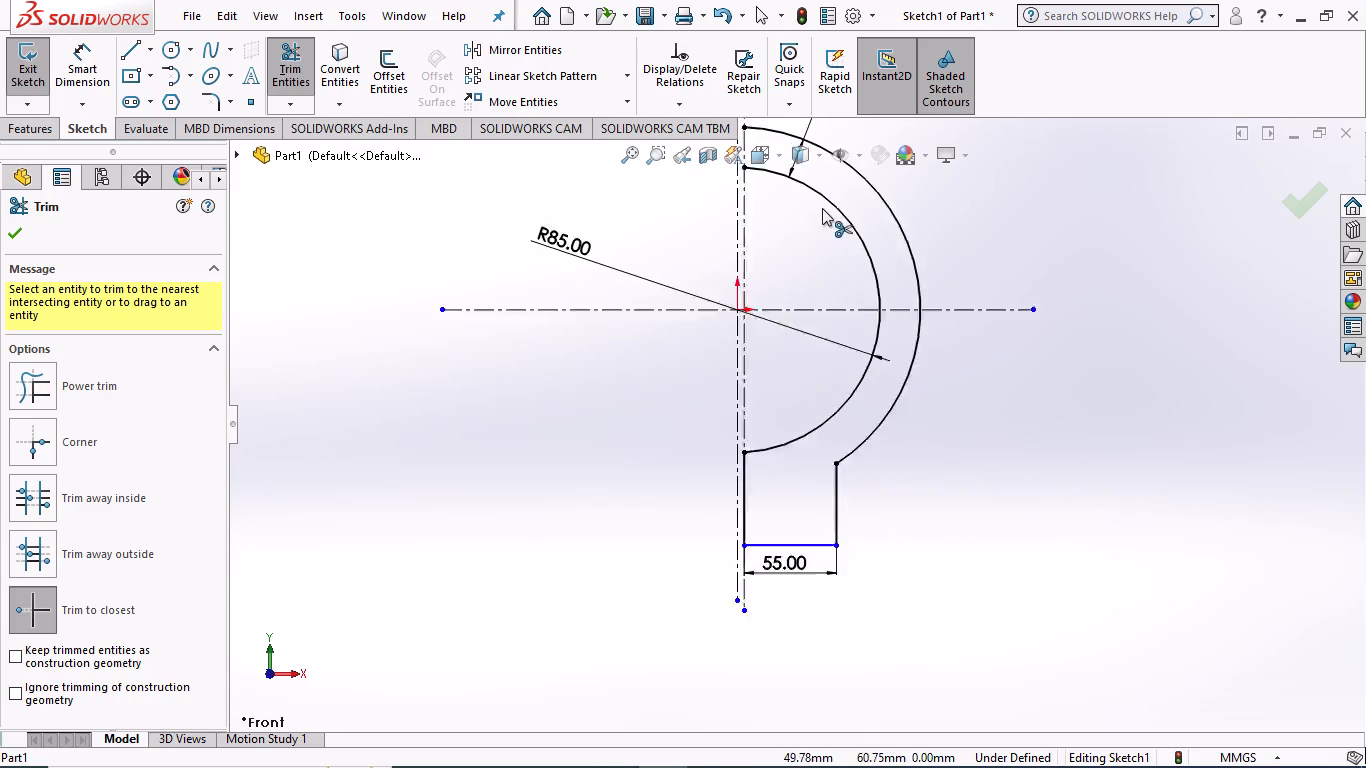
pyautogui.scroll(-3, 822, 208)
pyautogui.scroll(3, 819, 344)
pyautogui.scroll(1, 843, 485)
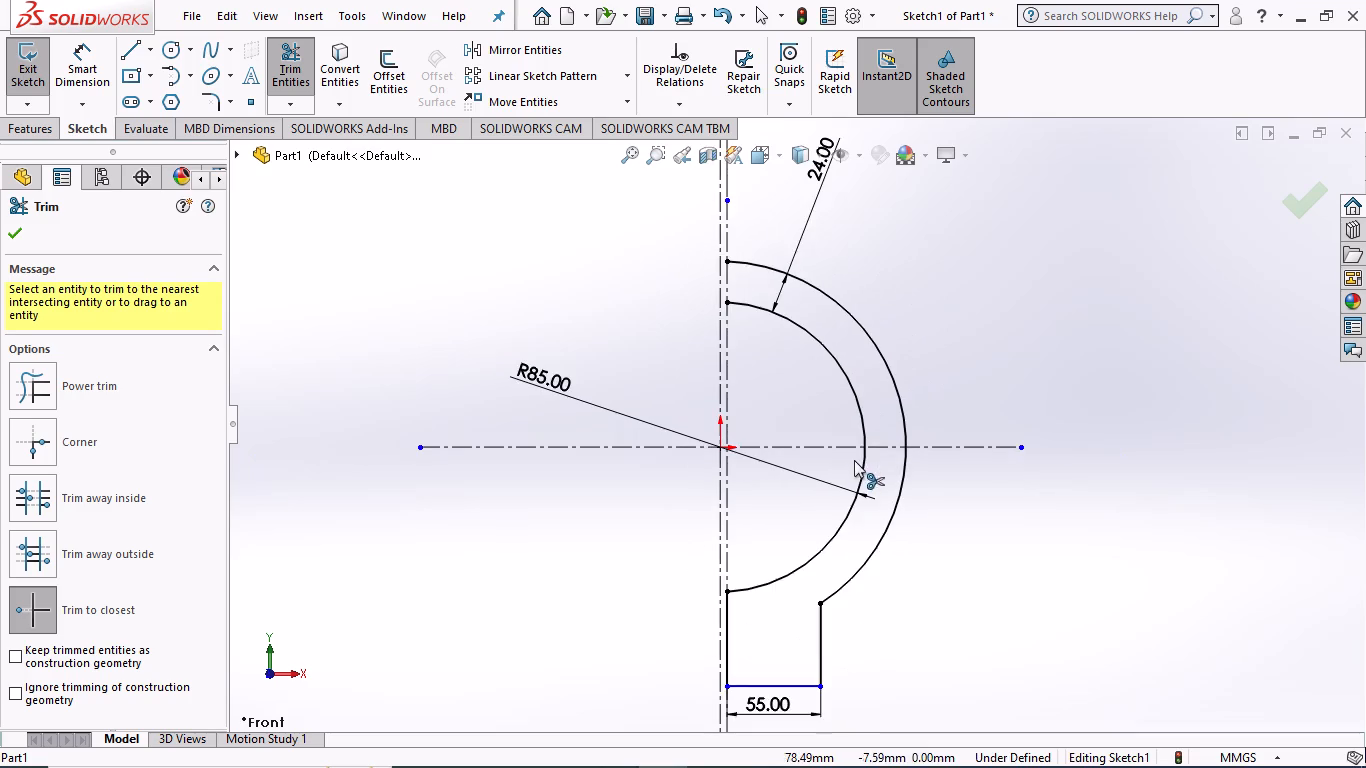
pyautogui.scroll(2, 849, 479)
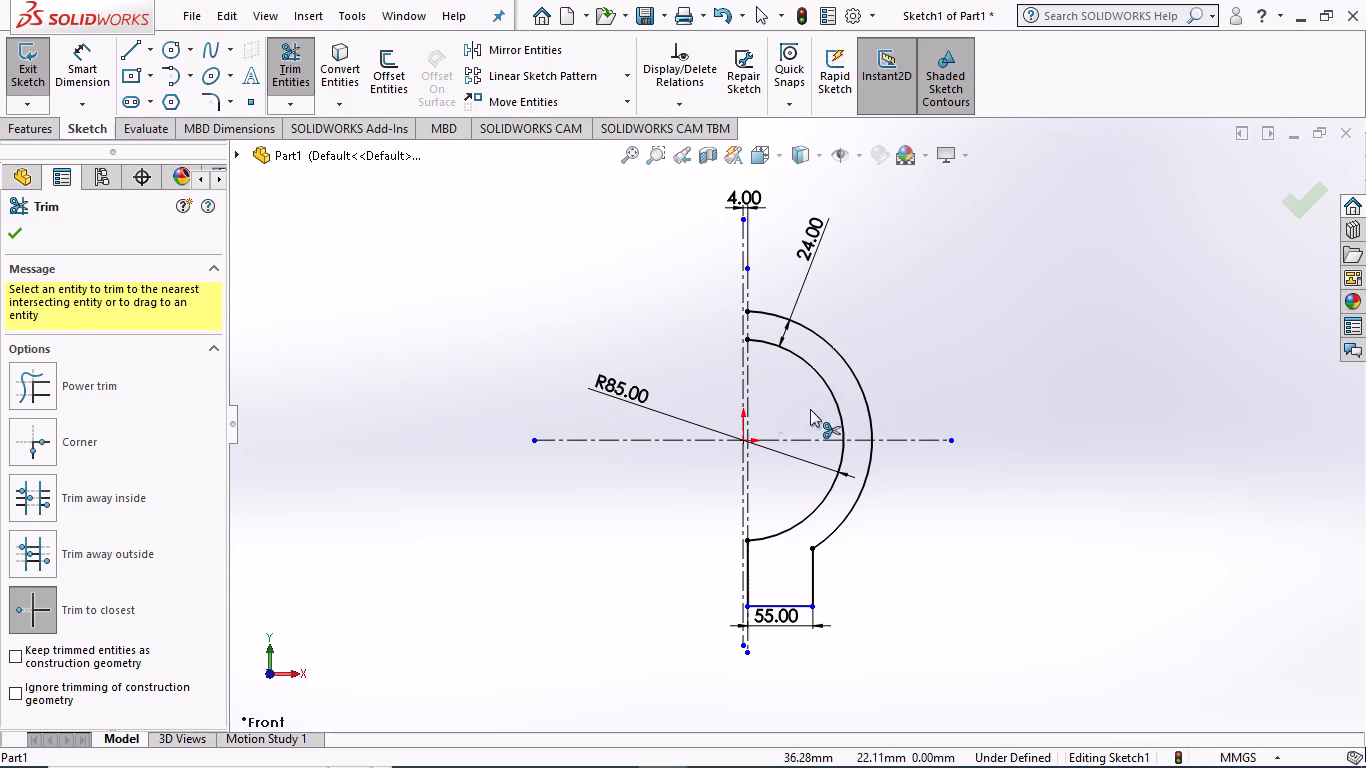
# Mirror the base's bottom line and its two vertical side lines about the horizontal centerline, keeping the originals.
pyautogui.click(7, 233)
pyautogui.click(543, 53)
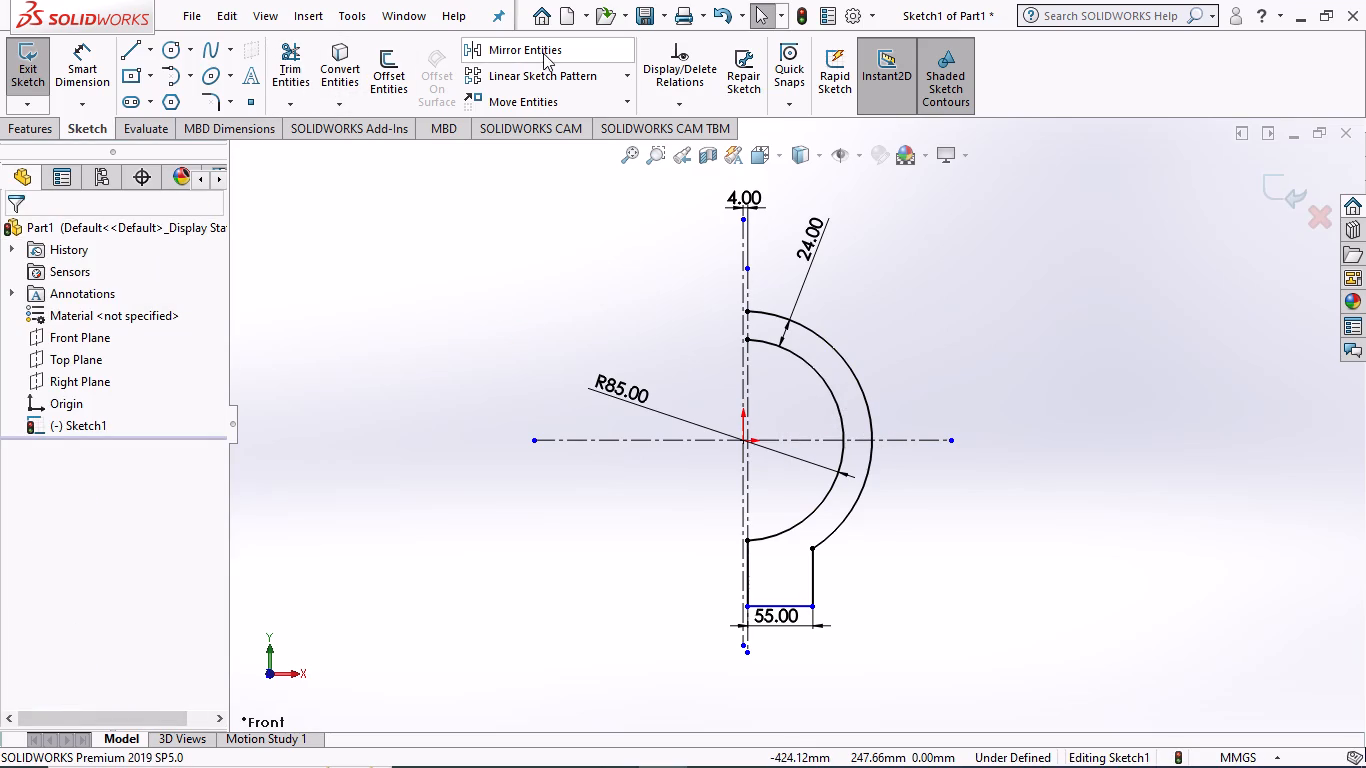
pyautogui.click(792, 603)
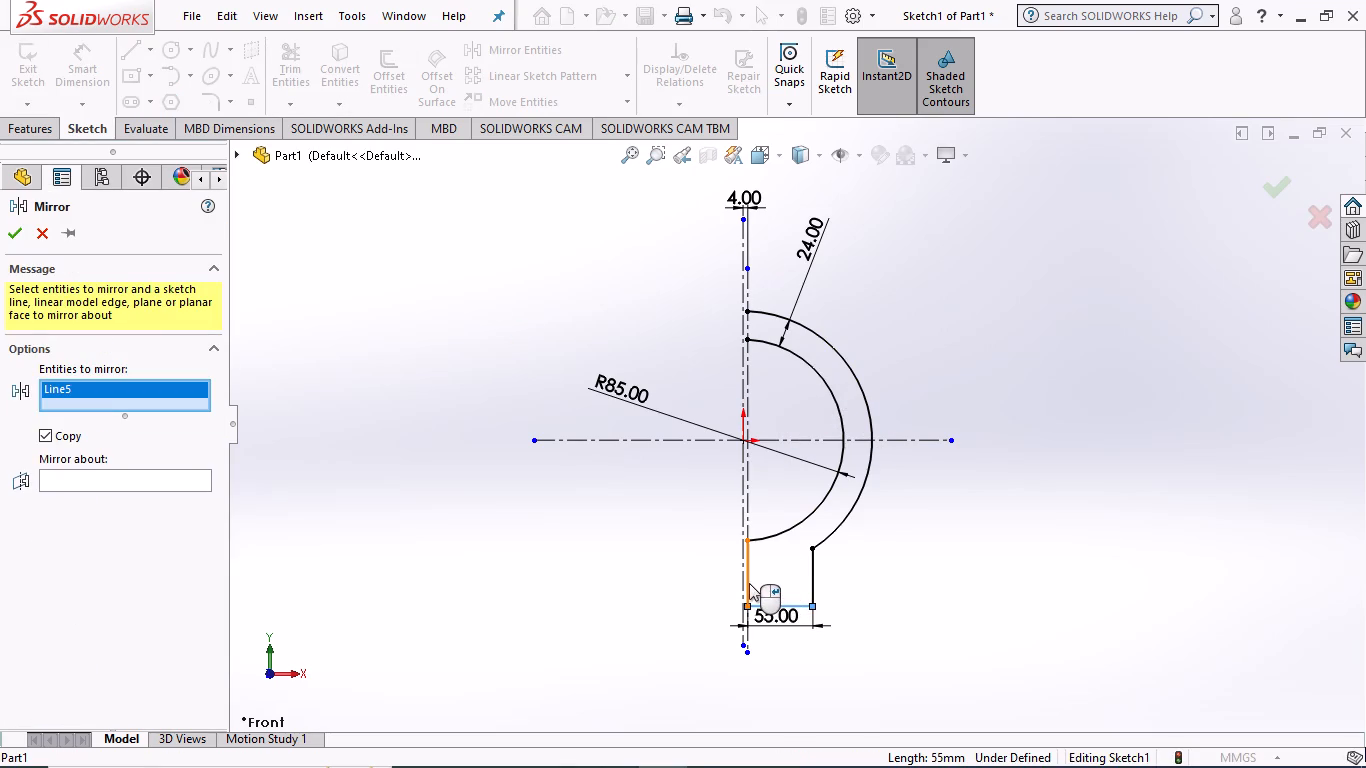
pyautogui.click(749, 583)
pyautogui.click(816, 581)
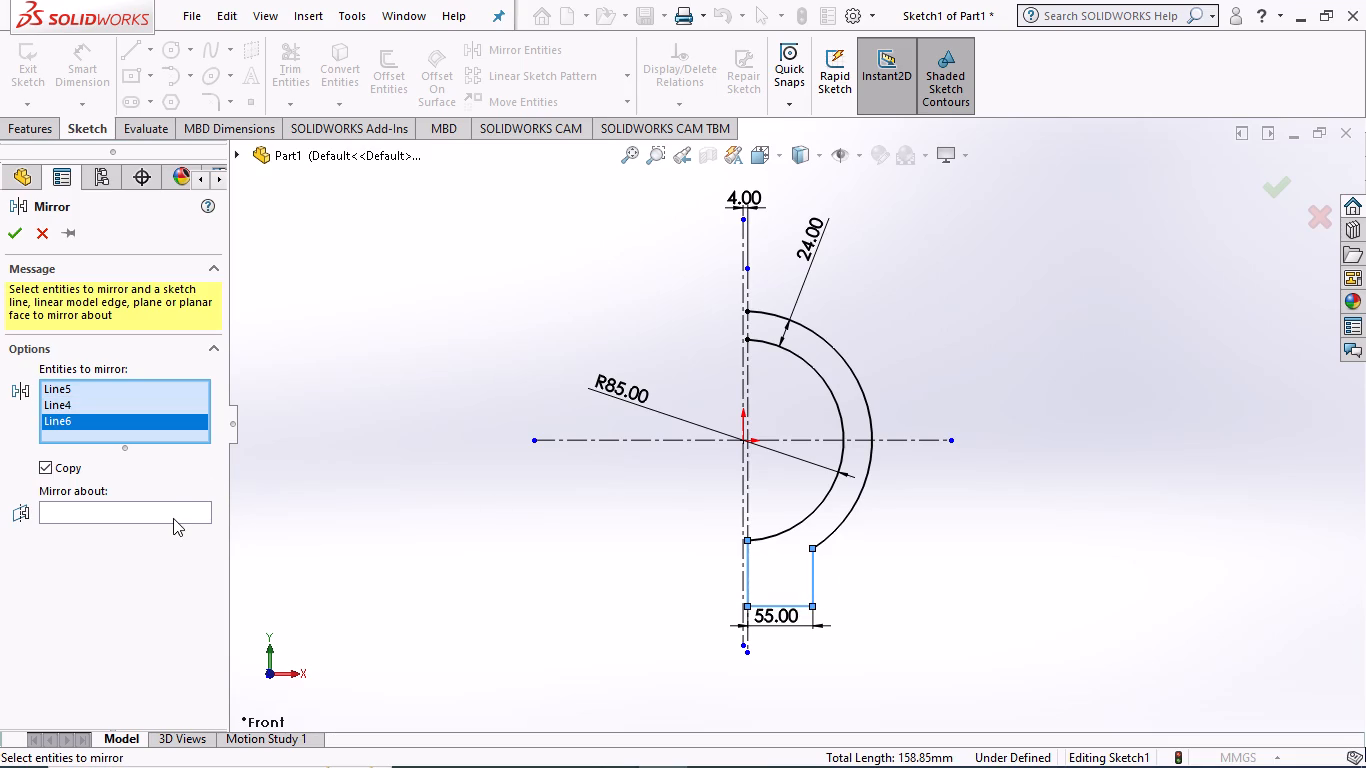
pyautogui.click(173, 508)
pyautogui.click(658, 439)
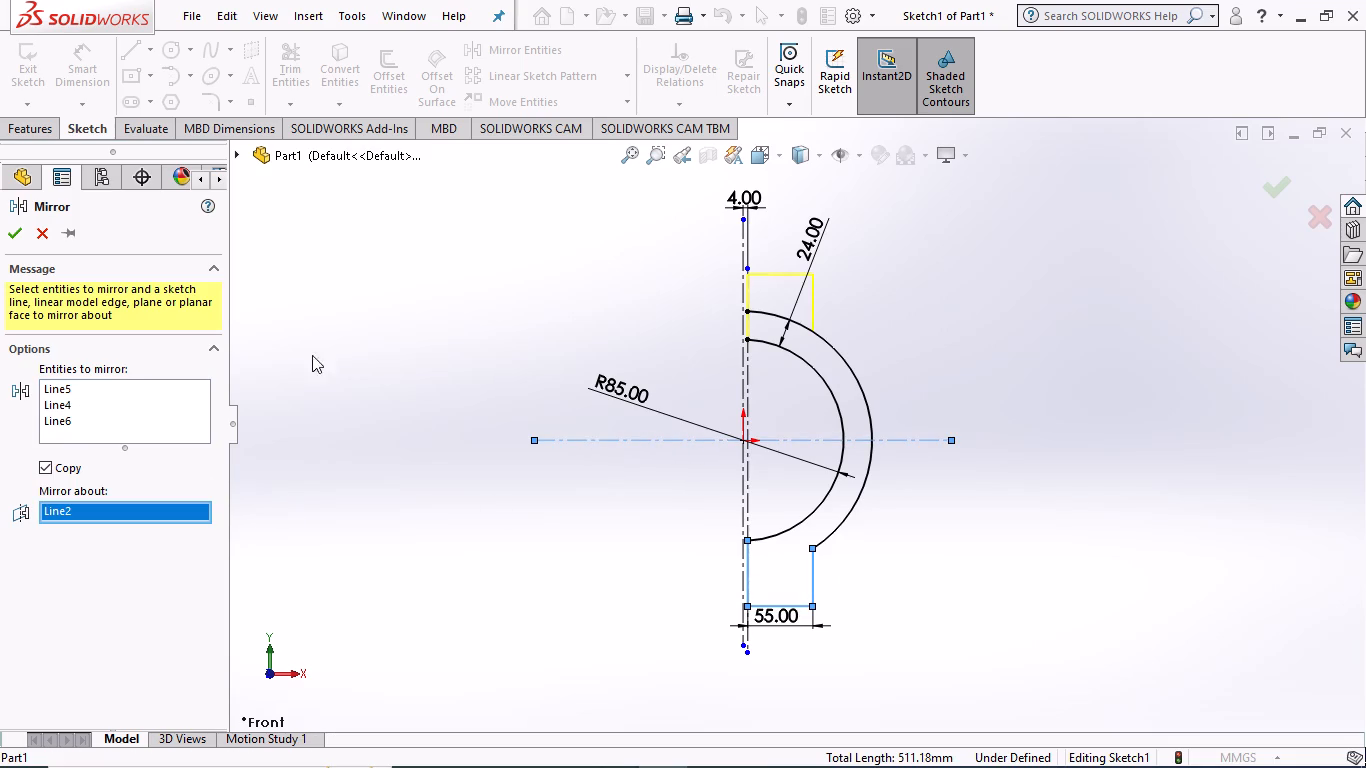
pyautogui.click(15, 228)
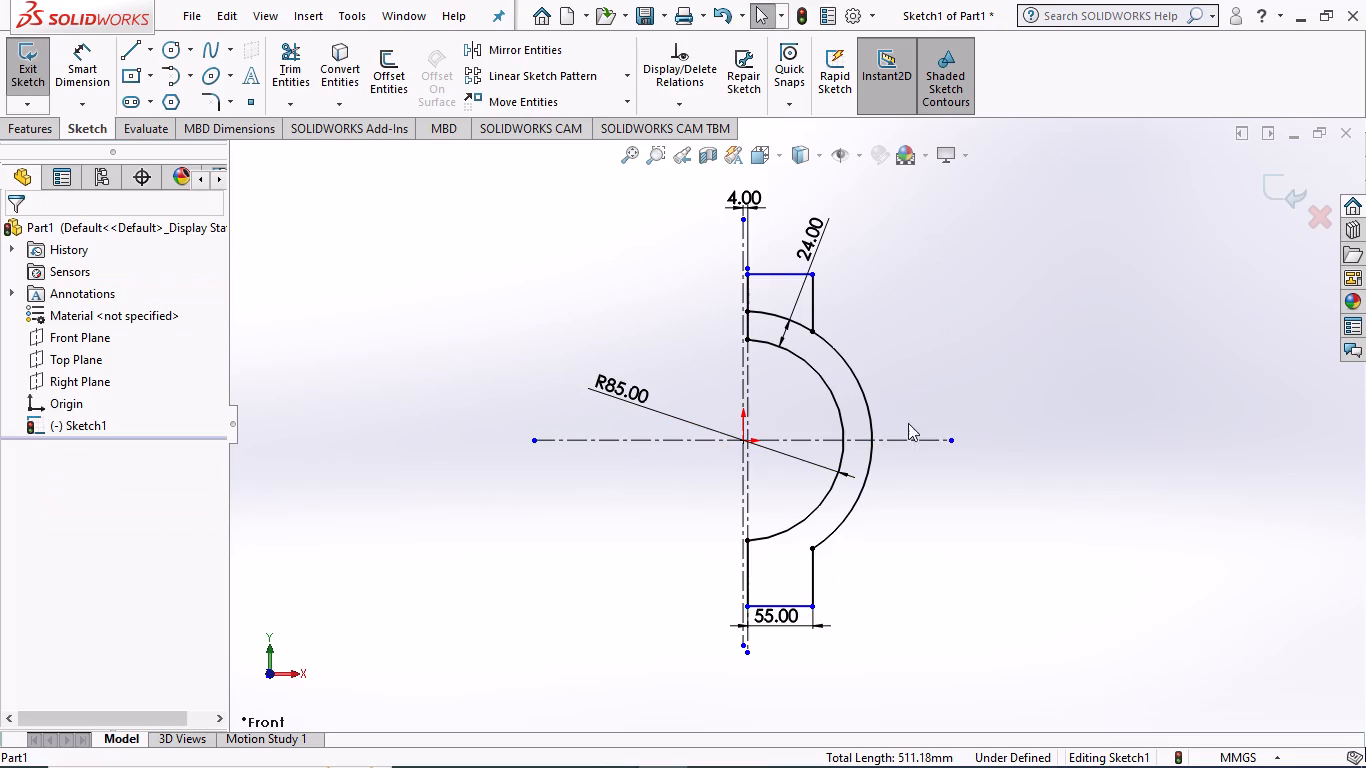
# Trim away the outer arc segment that crosses the inside of the mirrored upper block.
pyautogui.click(293, 68)
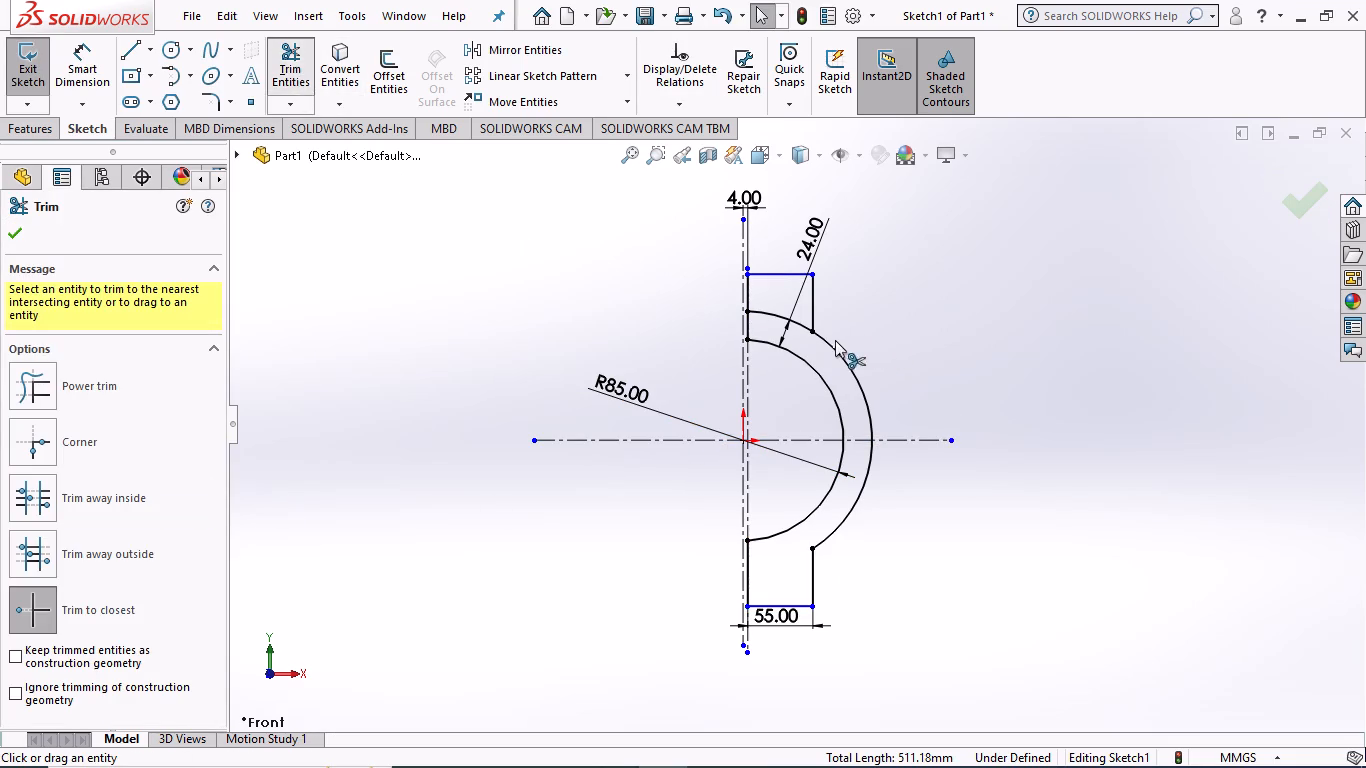
pyautogui.scroll(-3, 811, 343)
pyautogui.click(755, 309)
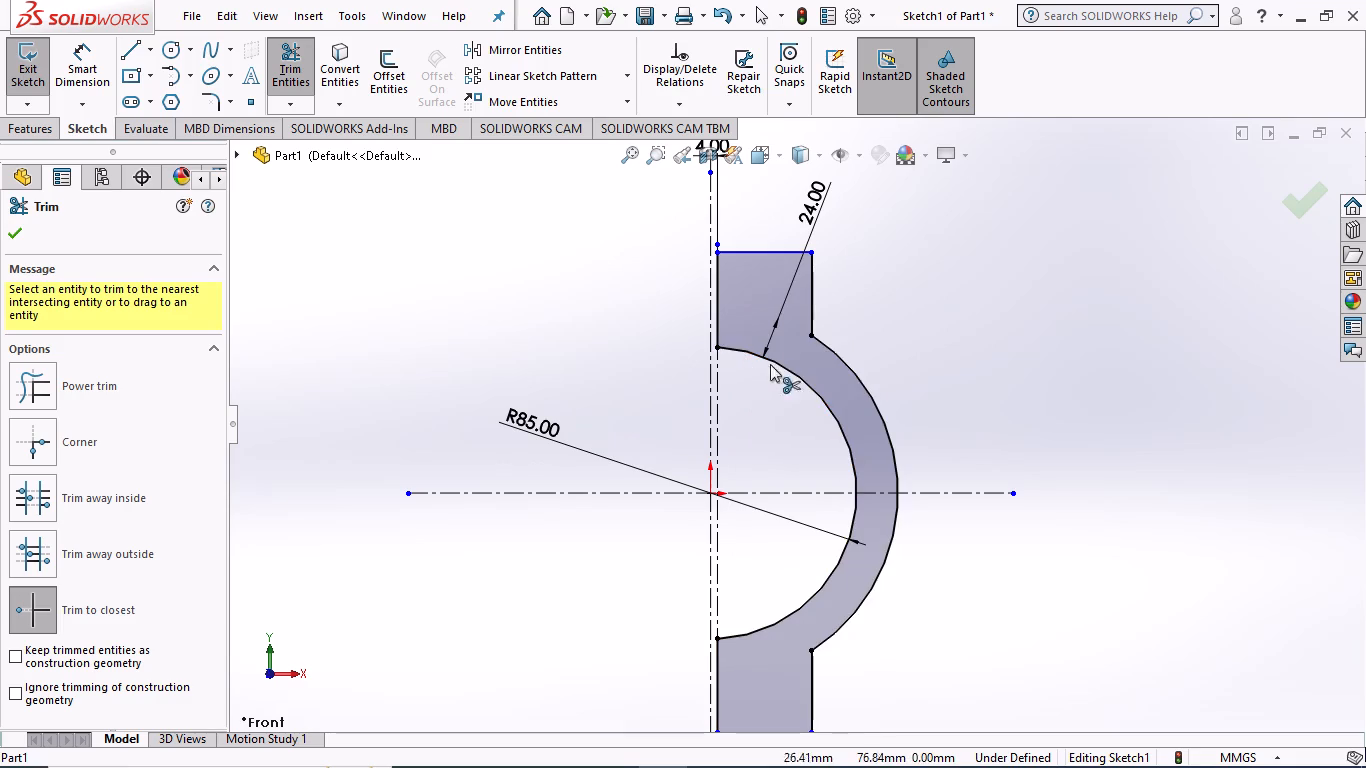
pyautogui.scroll(1, 941, 513)
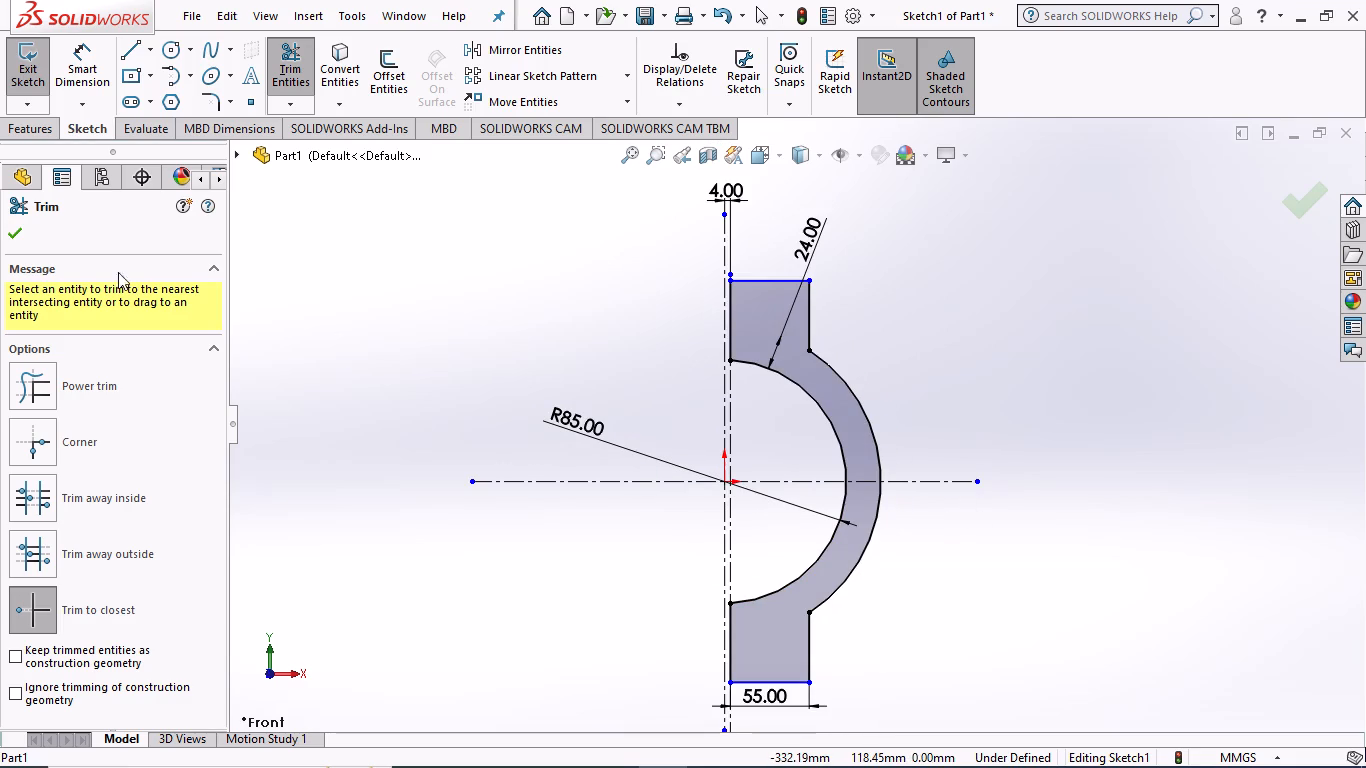
pyautogui.click(18, 233)
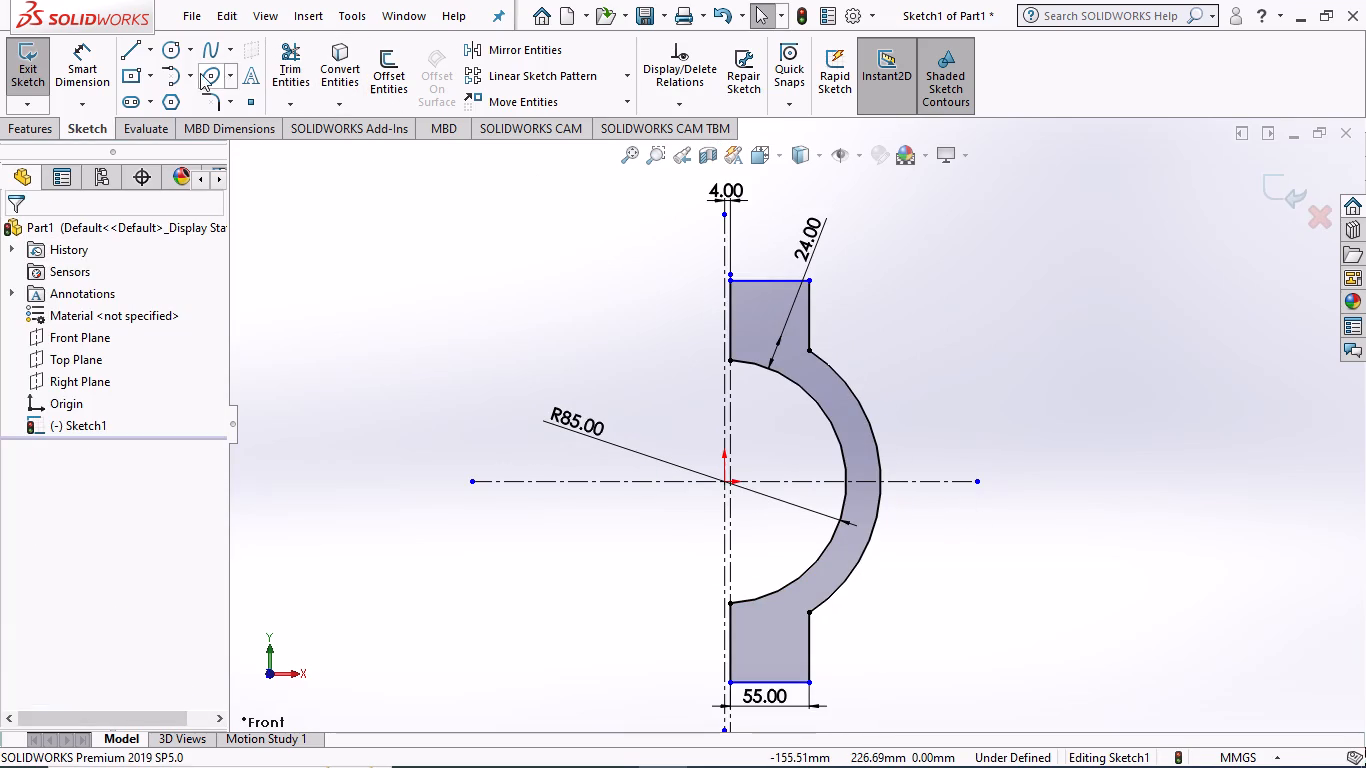
# Dimension the overall height between the upper block's top line and the base's bottom line as 250 mm.
pyautogui.click(89, 80)
pyautogui.click(764, 285)
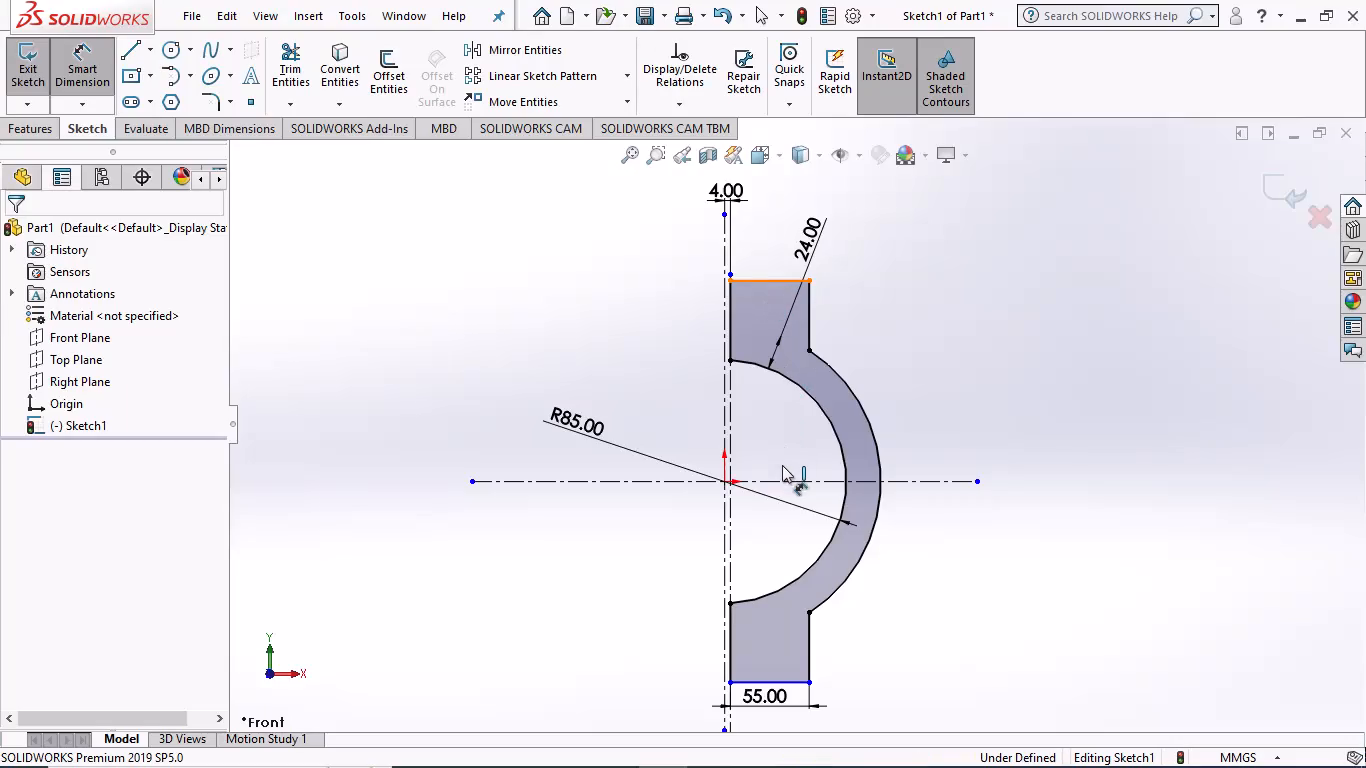
pyautogui.click(791, 682)
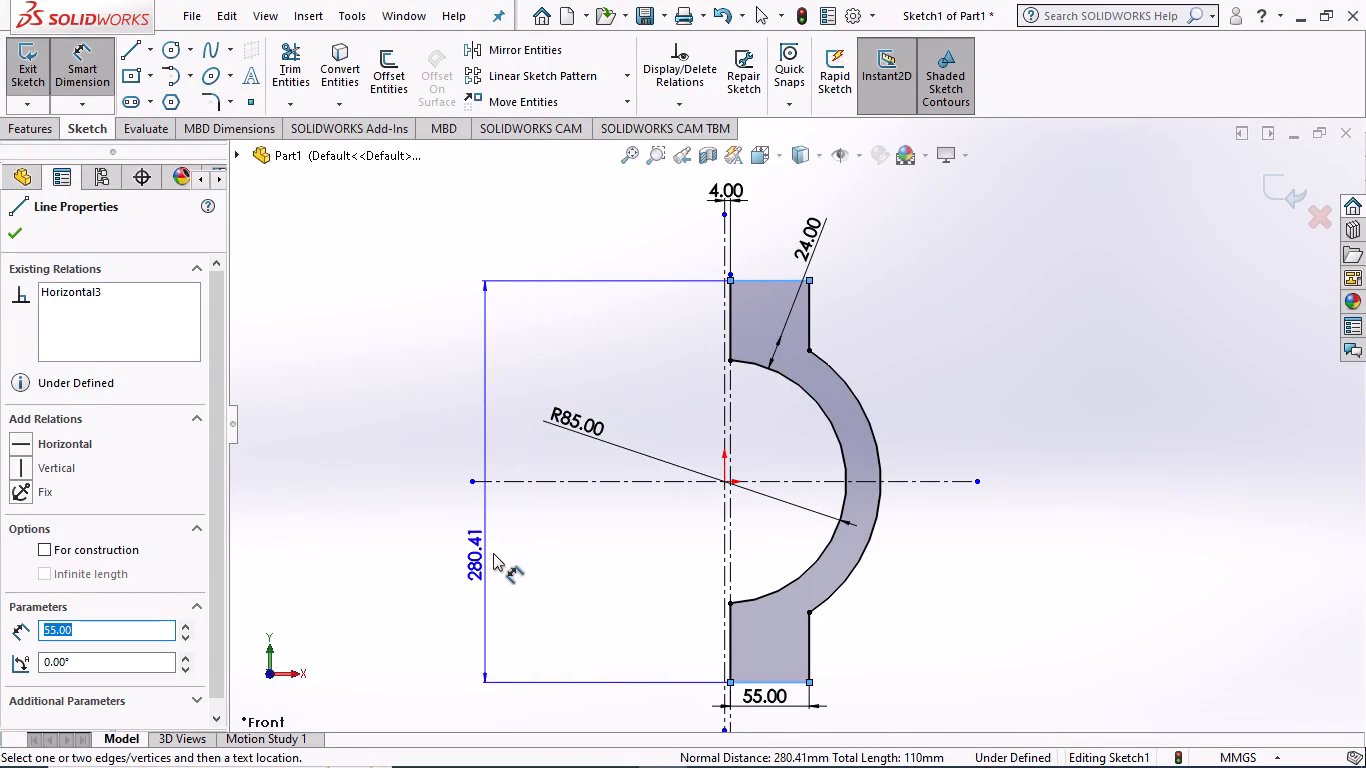
pyautogui.click(494, 553)
pyautogui.press('2')
pyautogui.write('50')
pyautogui.press('Return')
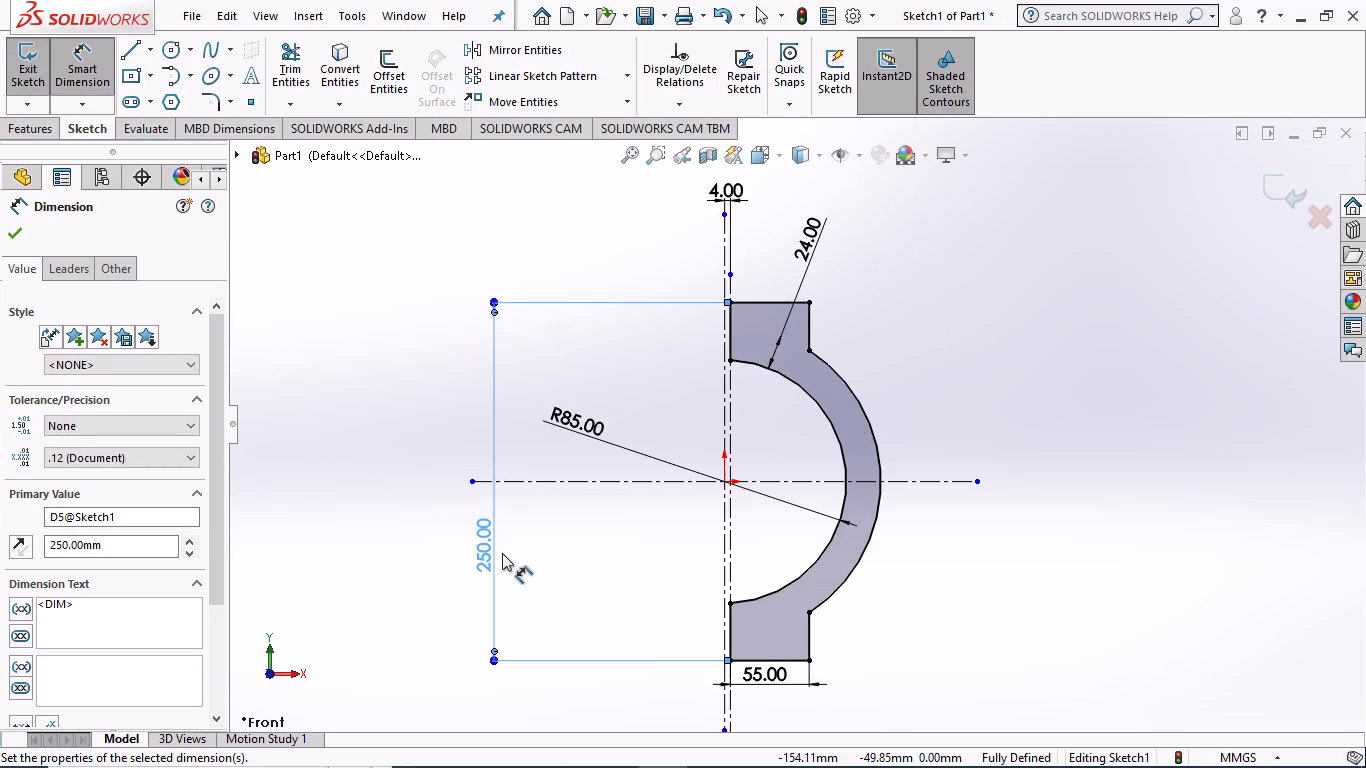
pyautogui.scroll(-2, 759, 588)
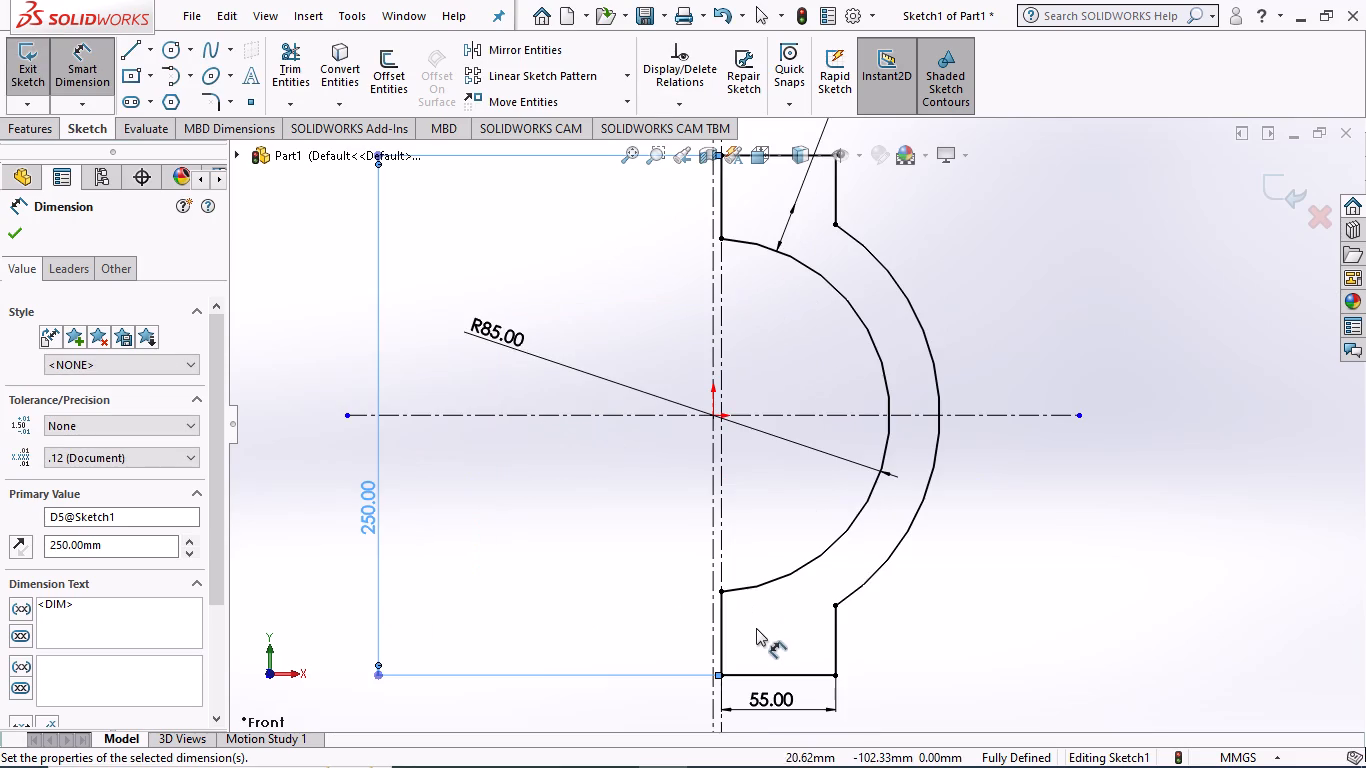
pyautogui.scroll(1, 756, 623)
pyautogui.click(7, 227)
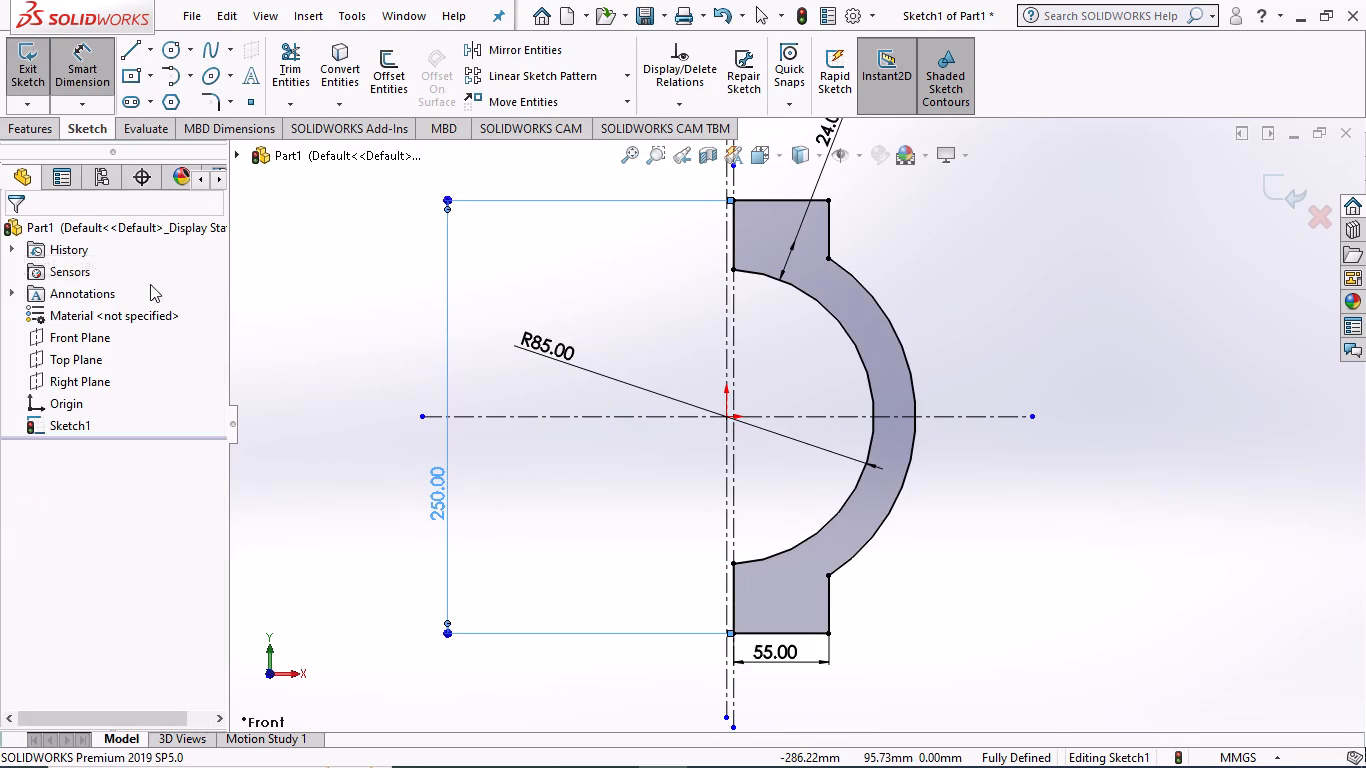
# Extend the right end of the horizontal centerline to about 409 mm from the origin.
pyautogui.scroll(2, 742, 393)
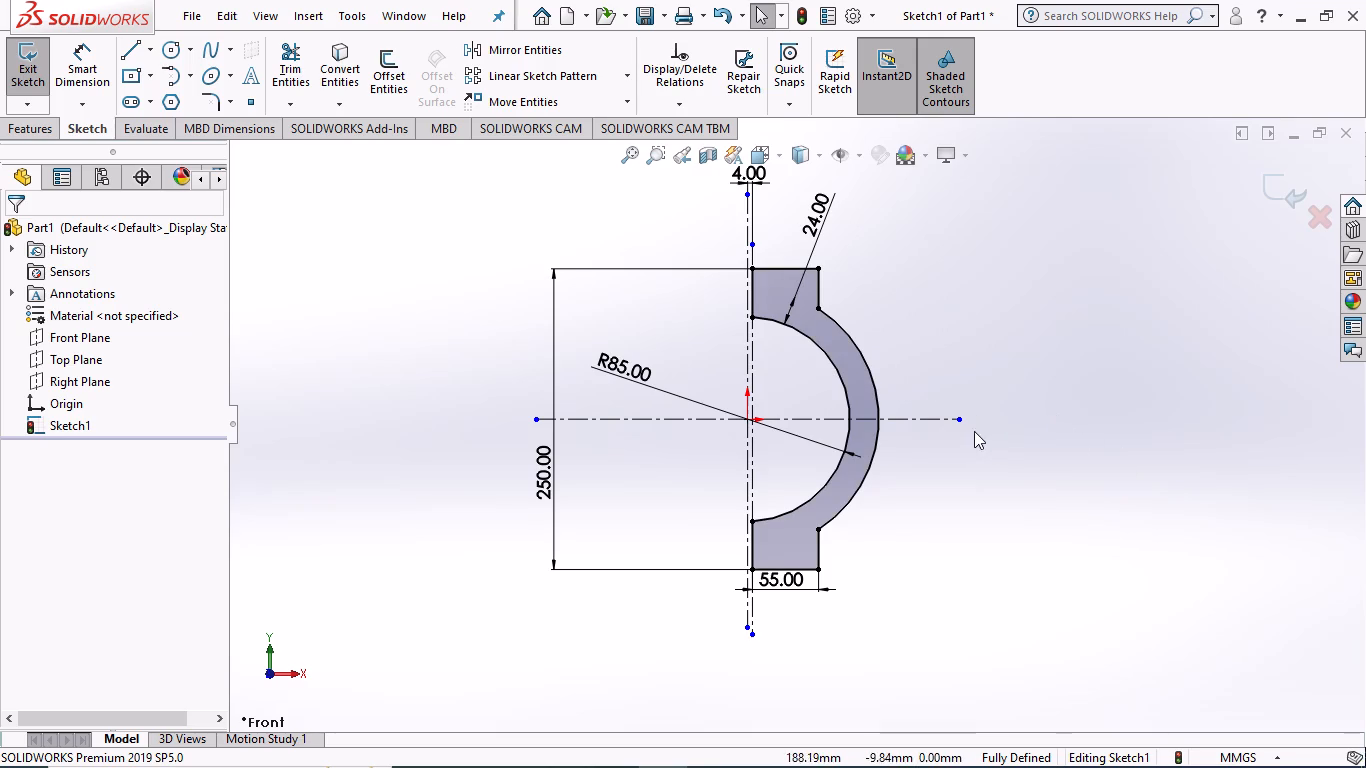
pyautogui.moveTo(959, 419); pyautogui.dragTo(1240, 431)
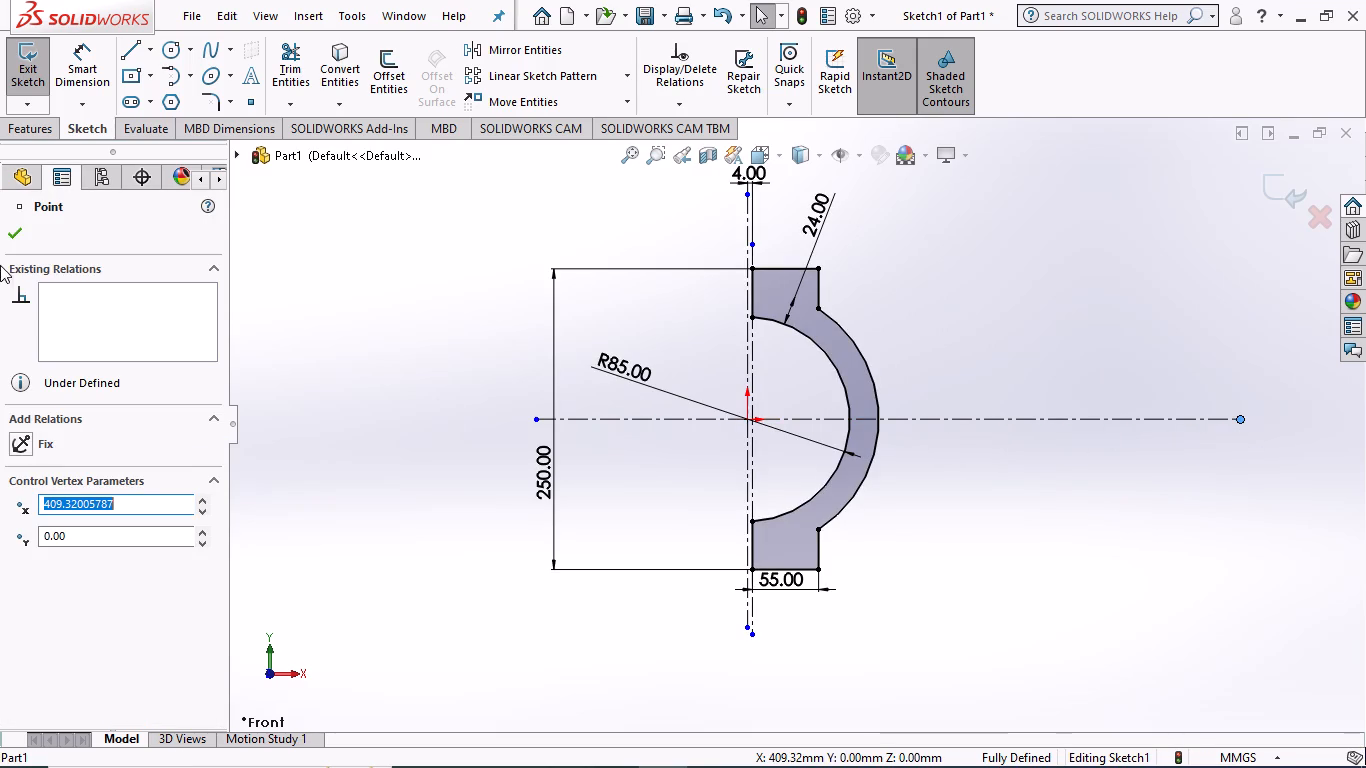
# Sketch a vertical line about 202 mm long to the right of the arcs, crossing the horizontal centerline and ending level with the base's bottom.
pyautogui.click(125, 46)
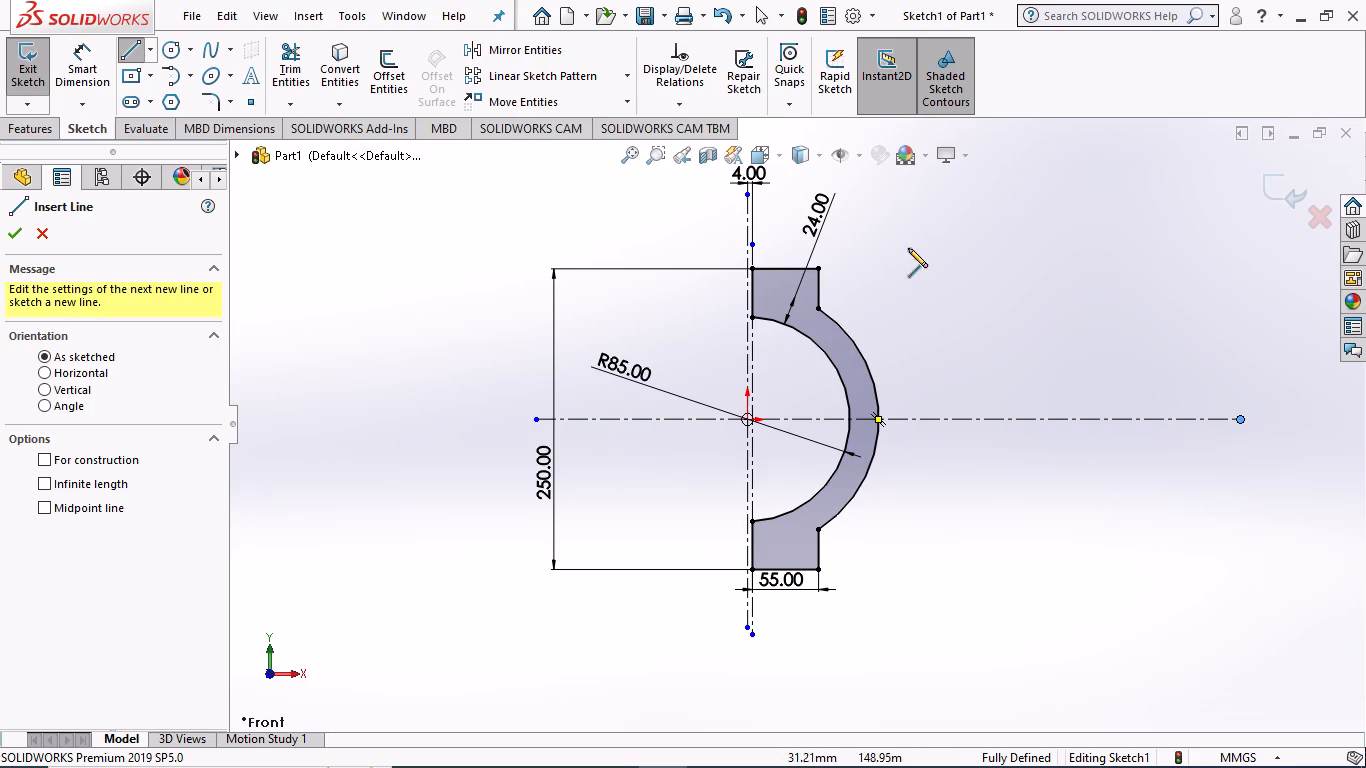
pyautogui.click(1027, 326)
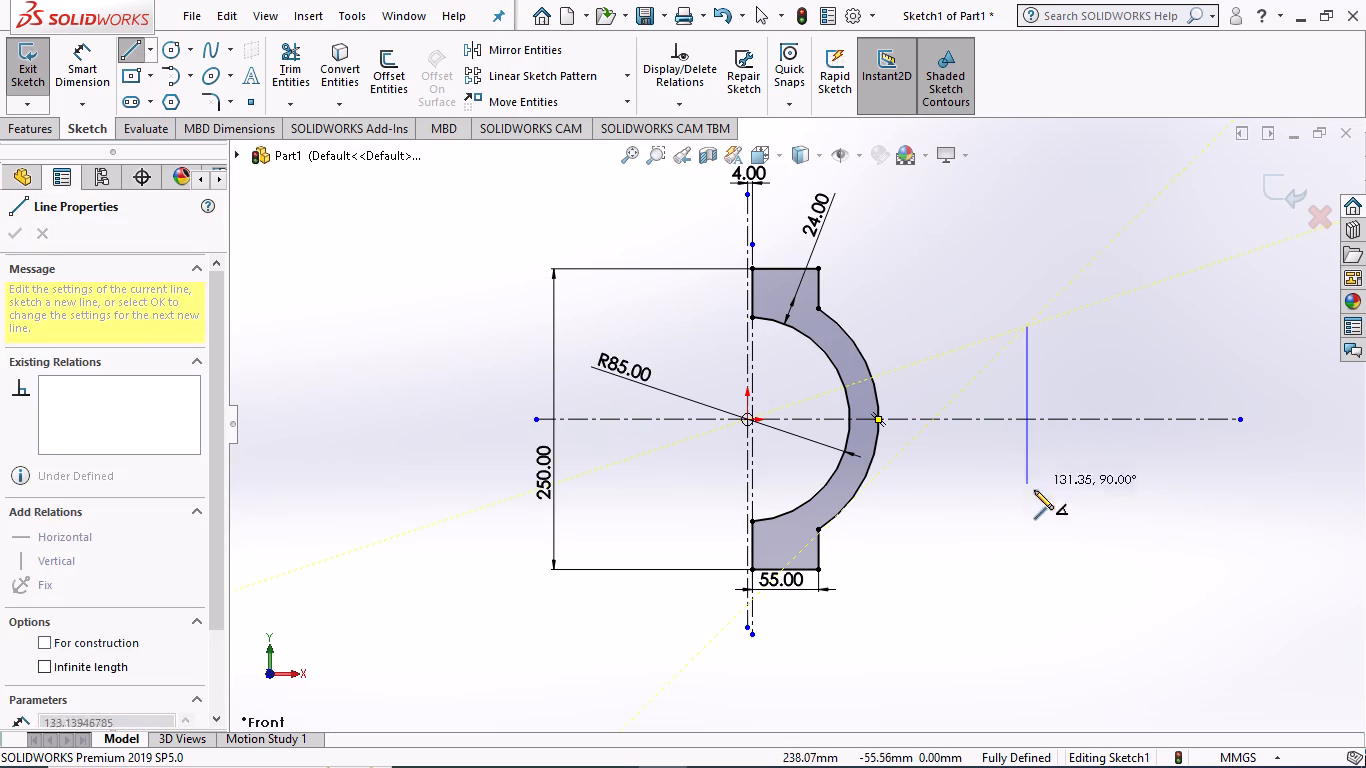
pyautogui.click(1027, 569)
pyautogui.press('Escape')
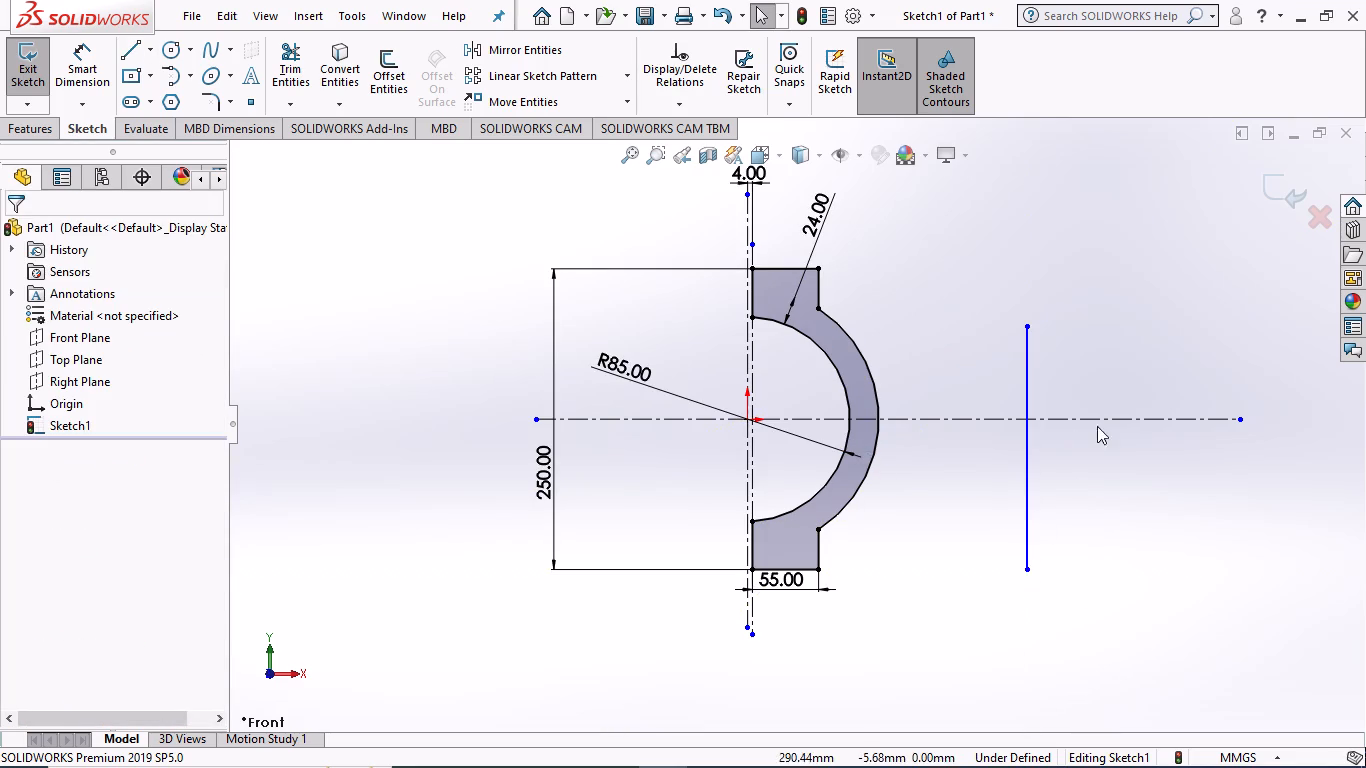
# Make the two endpoints of the separate vertical line symmetric about the horizontal centerline.
pyautogui.scroll(-2, 1014, 407)
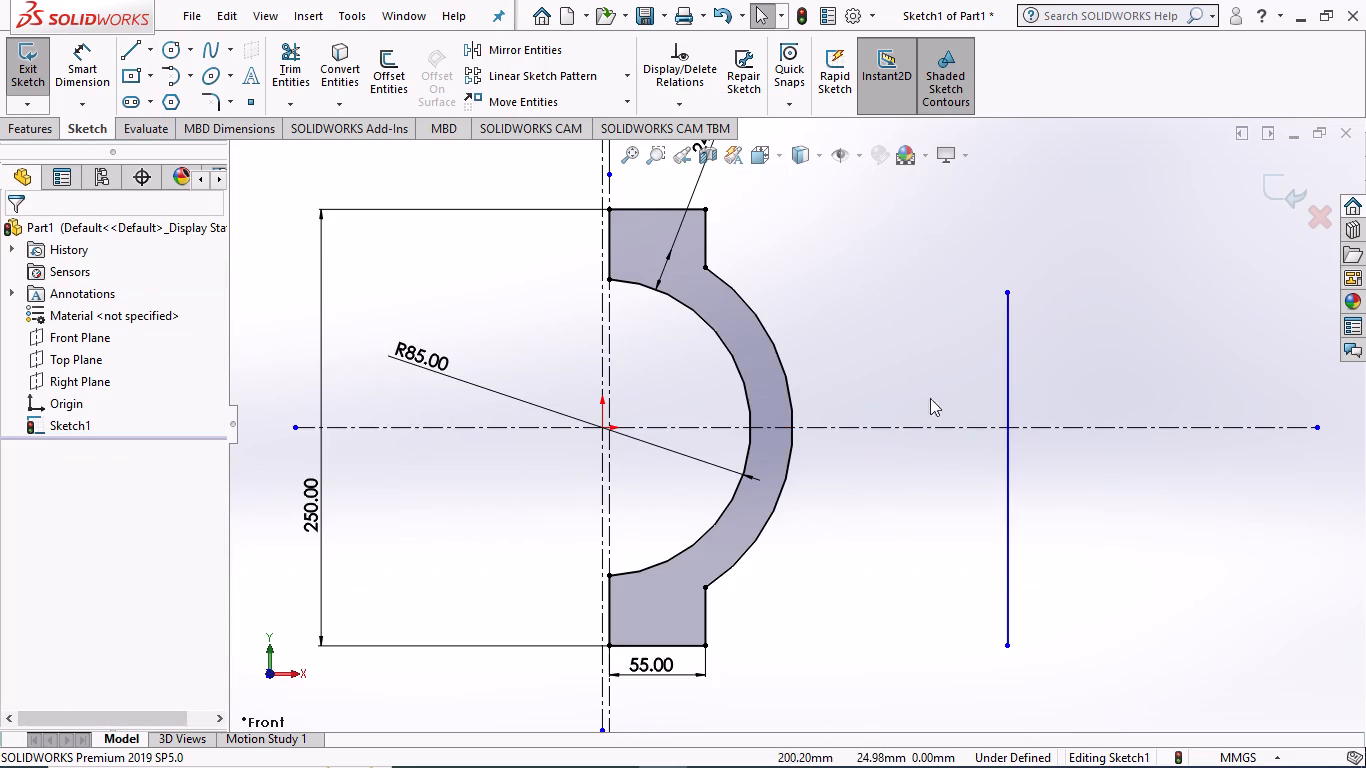
pyautogui.keyDown('ctrl'); pyautogui.click(1008, 289); pyautogui.keyUp('ctrl')
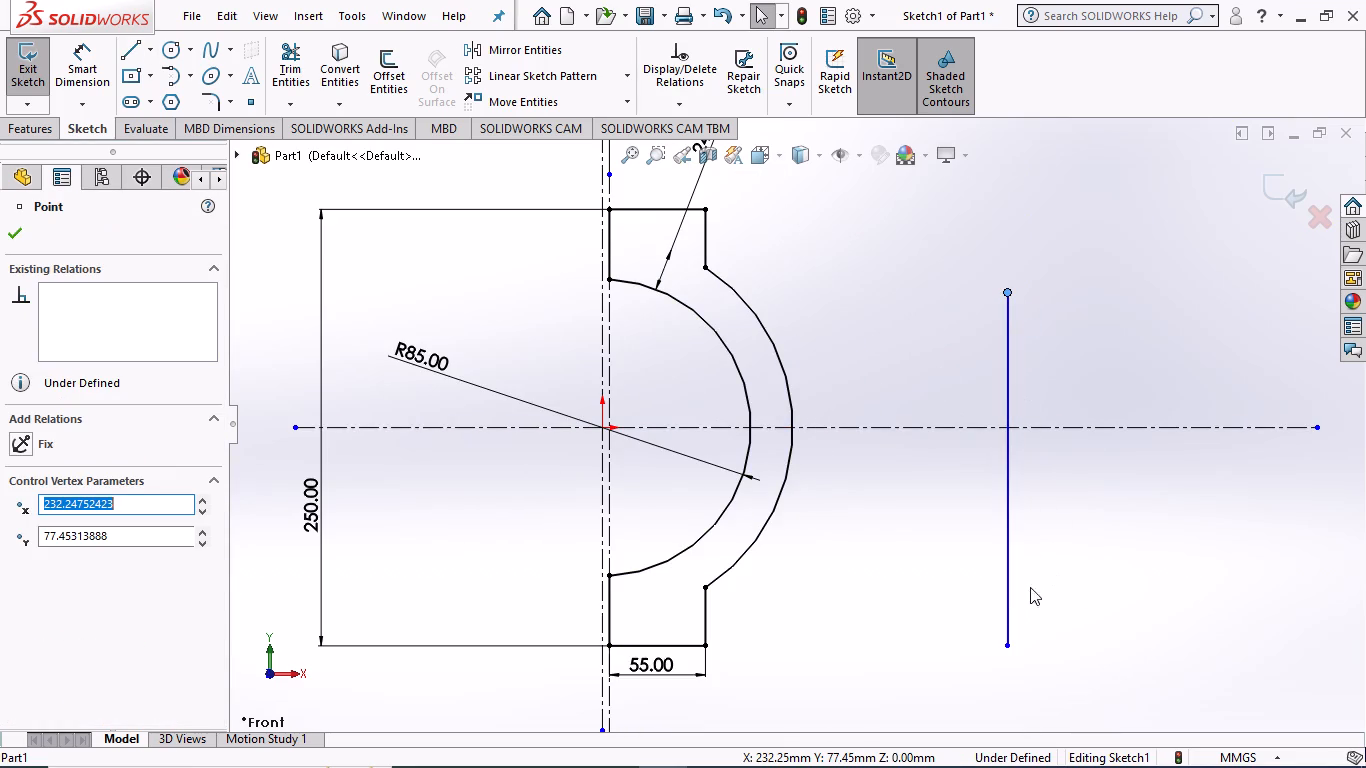
pyautogui.keyDown('ctrl'); pyautogui.click(1003, 646); pyautogui.keyUp('ctrl')
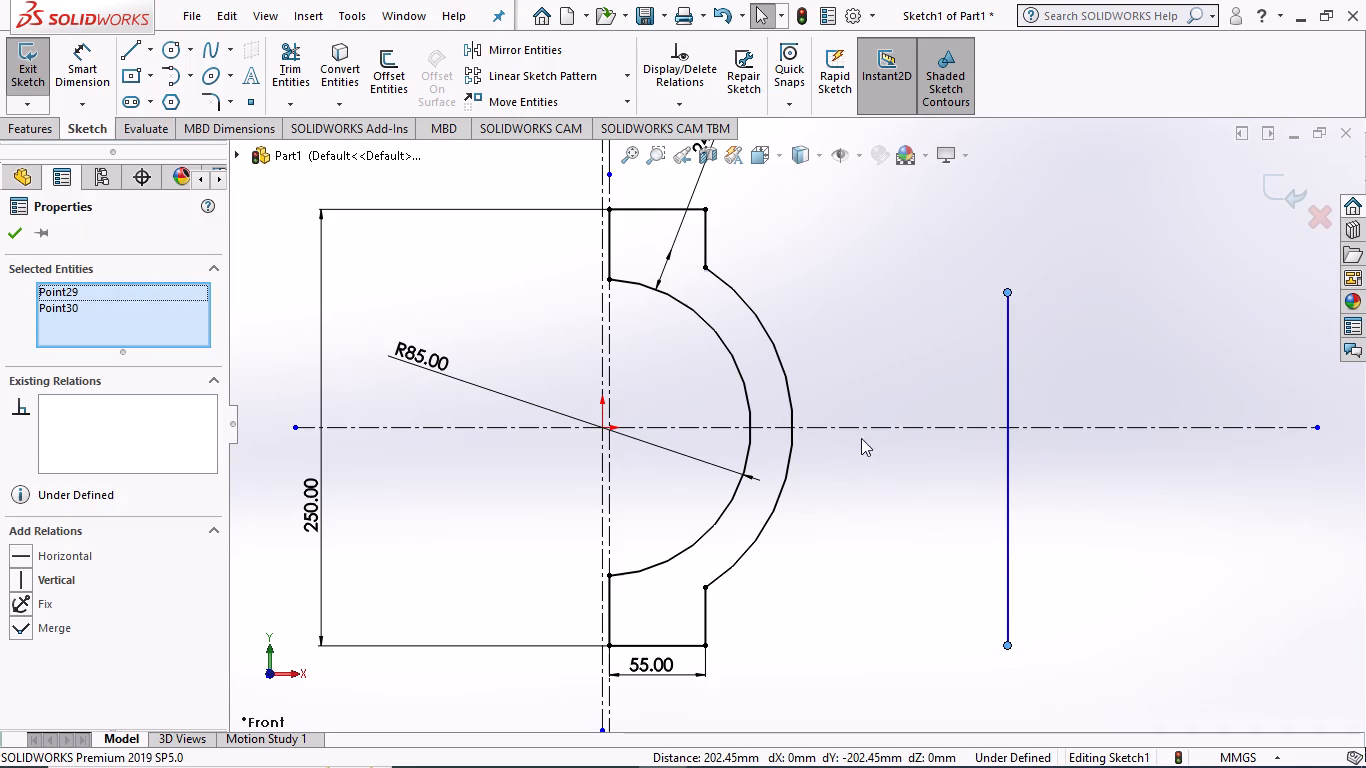
pyautogui.keyDown('ctrl'); pyautogui.click(876, 427); pyautogui.keyUp('ctrl')
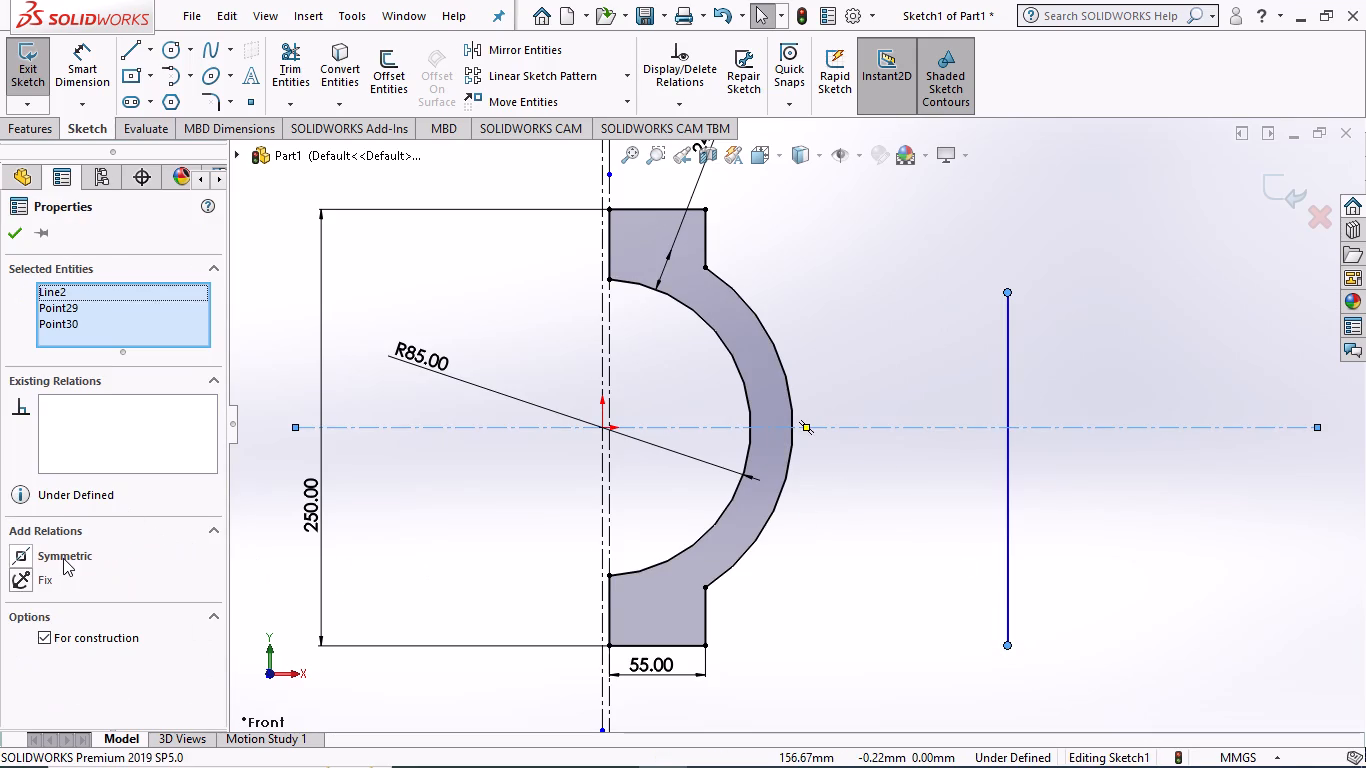
pyautogui.click(62, 556)
pyautogui.click(10, 233)
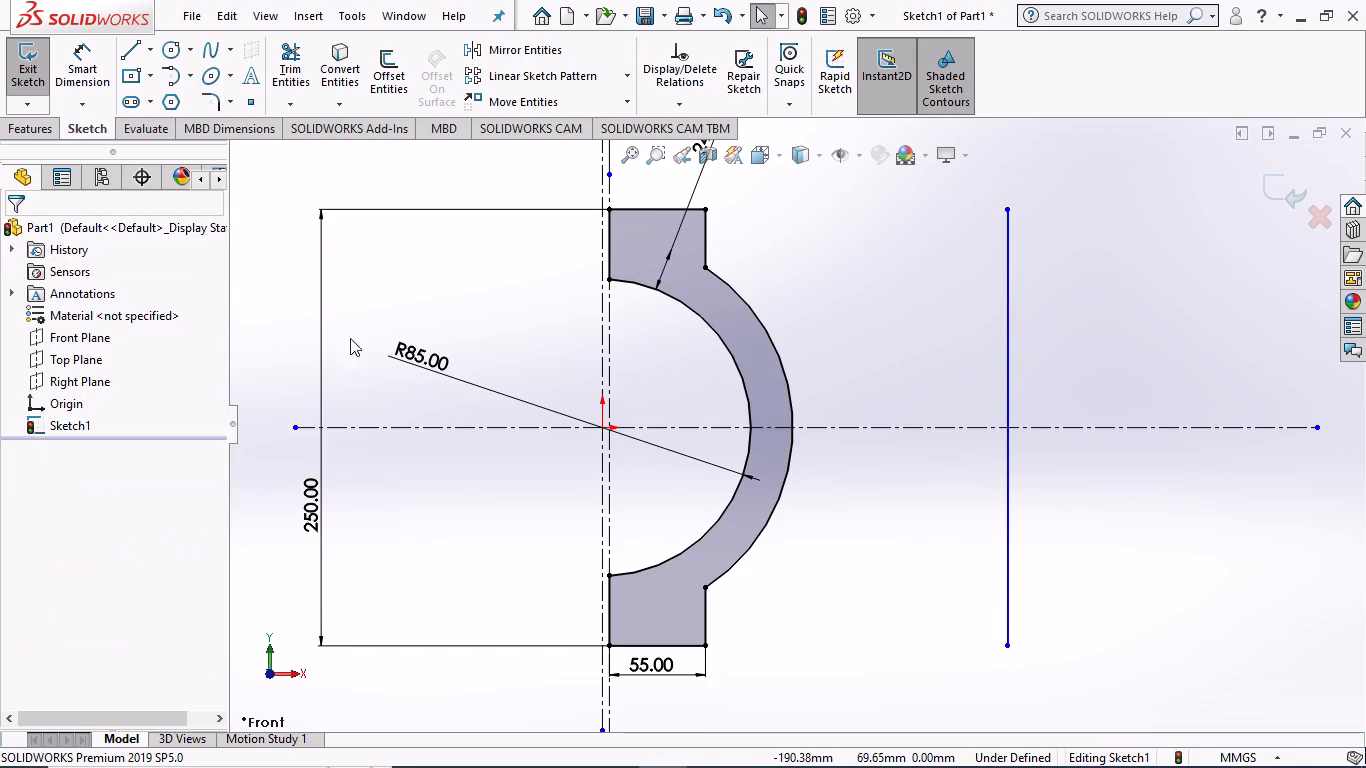
pyautogui.scroll(2, 1042, 471)
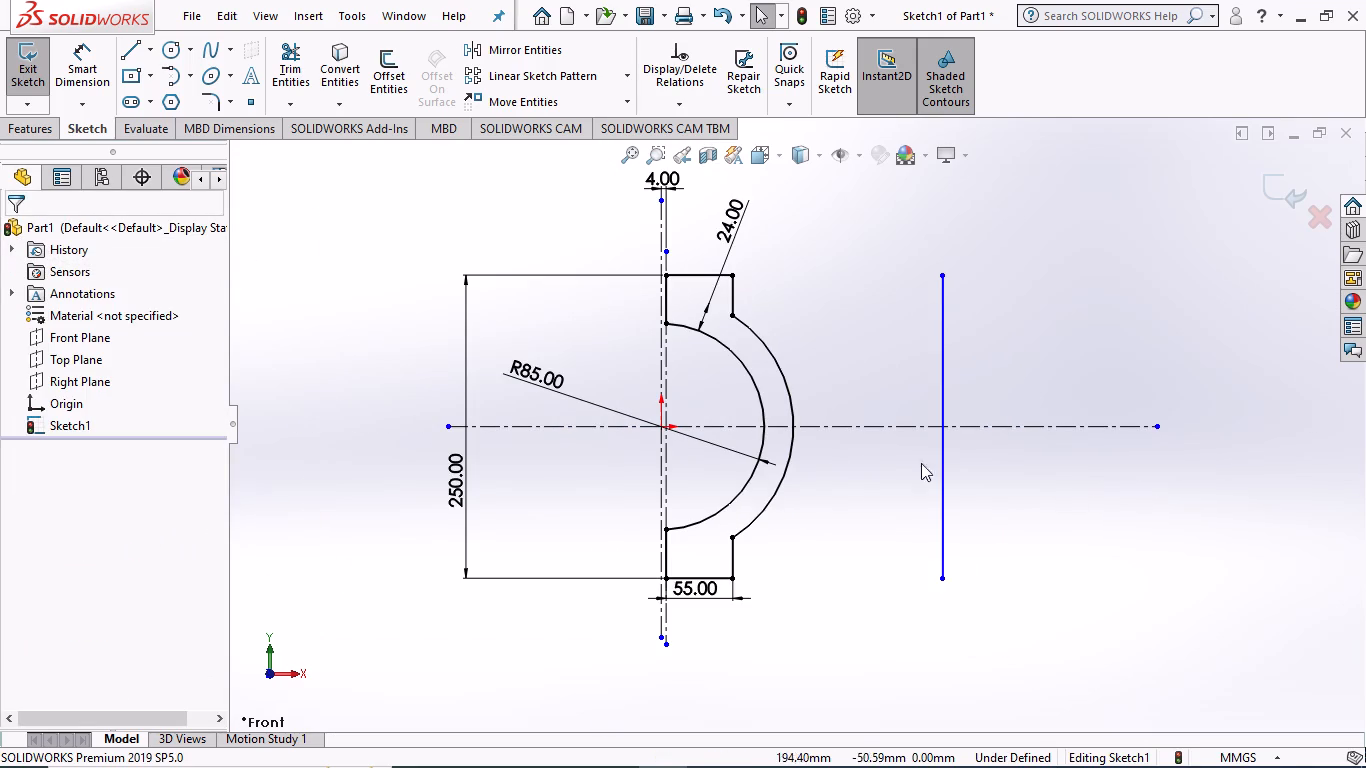
# Dimension the separate vertical line's length as 120 mm.
pyautogui.click(88, 70)
pyautogui.click(943, 365)
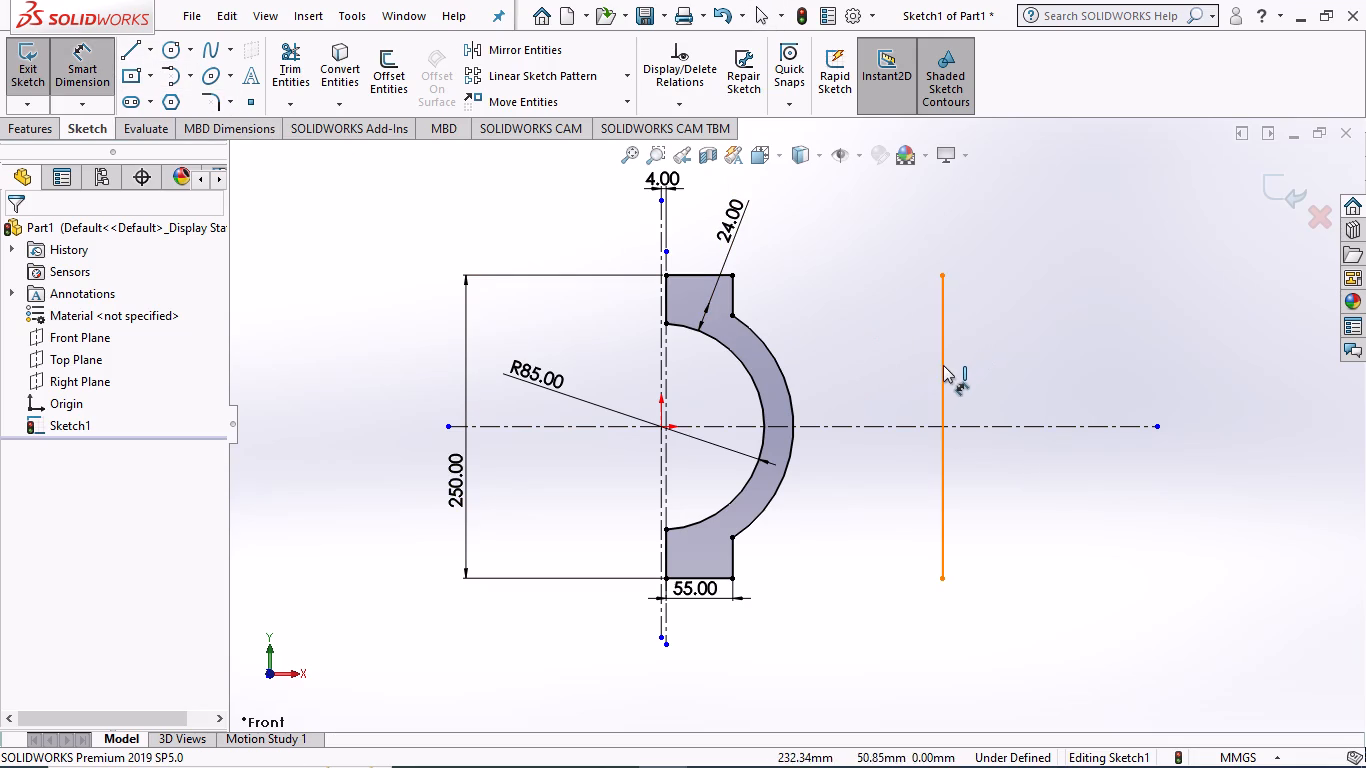
pyautogui.click(1025, 376)
pyautogui.press('1')
pyautogui.write('20')
pyautogui.press('Return')
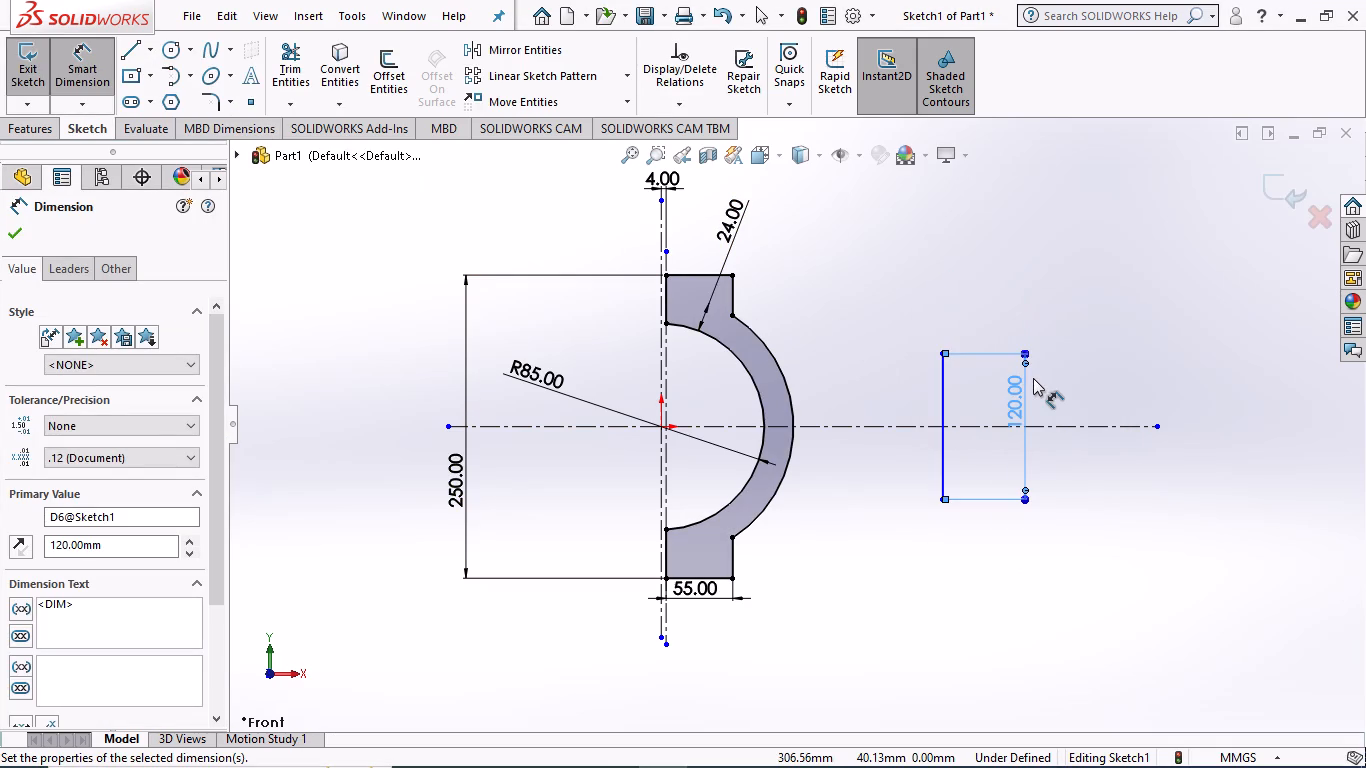
# Dimension the distance from the vertical centerline through the origin to the separate vertical line as 120 mm.
pyautogui.scroll(-3, 954, 403)
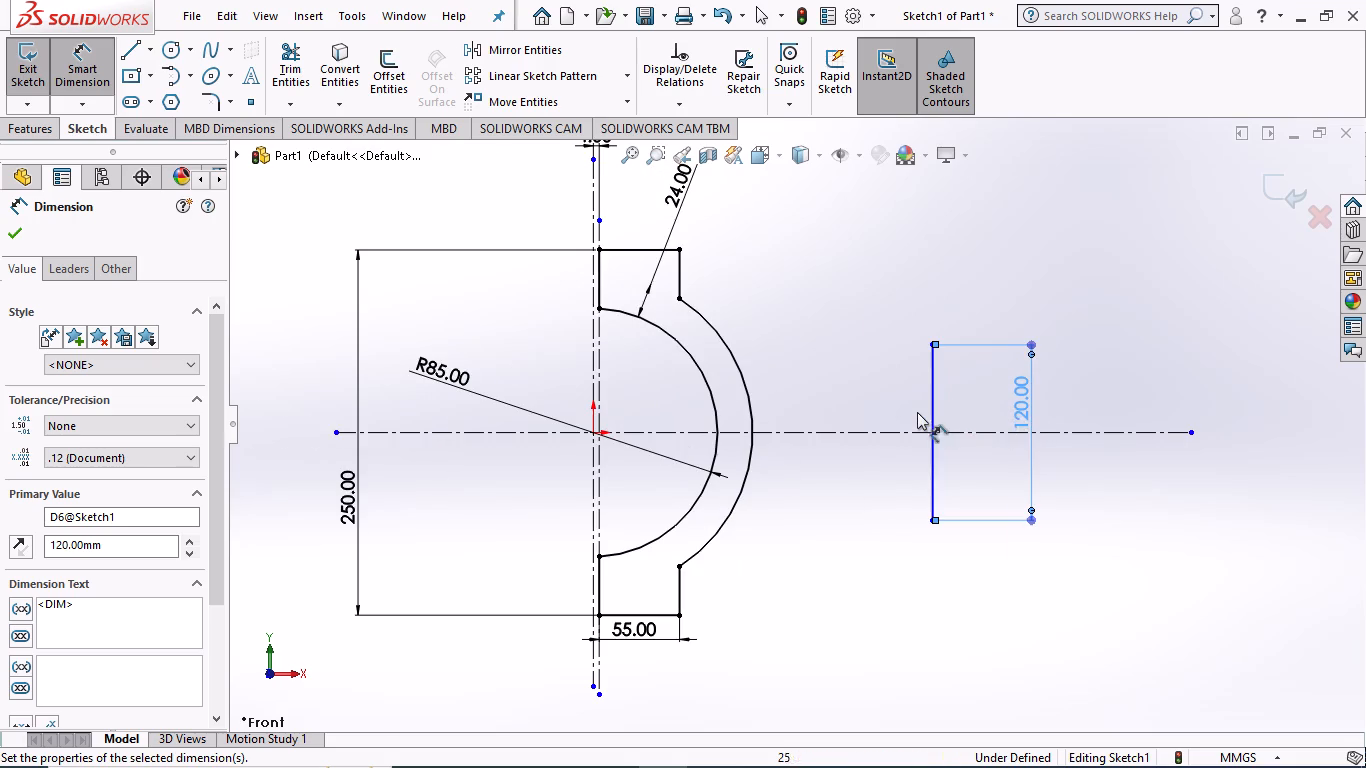
pyautogui.scroll(-1, 933, 411)
pyautogui.scroll(1, 856, 398)
pyautogui.scroll(2, 719, 393)
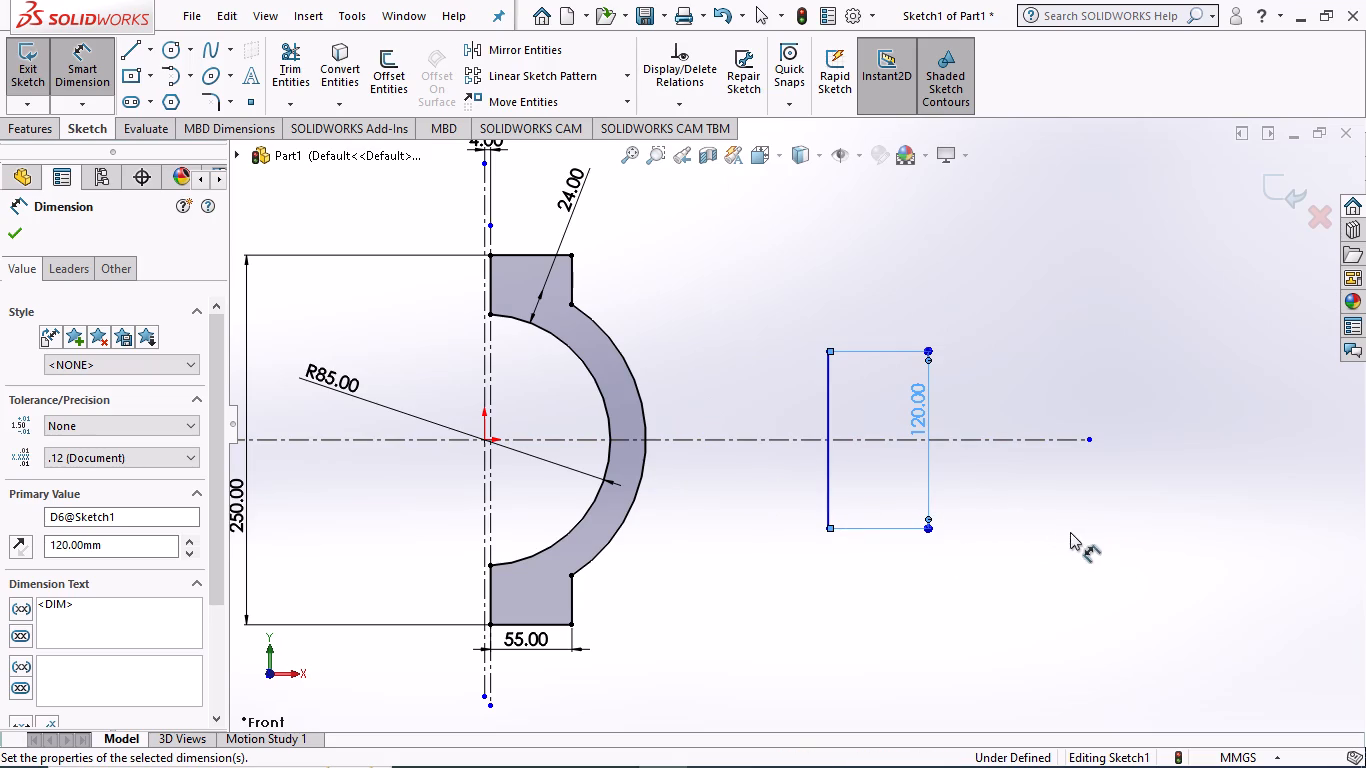
pyautogui.scroll(2, 702, 468)
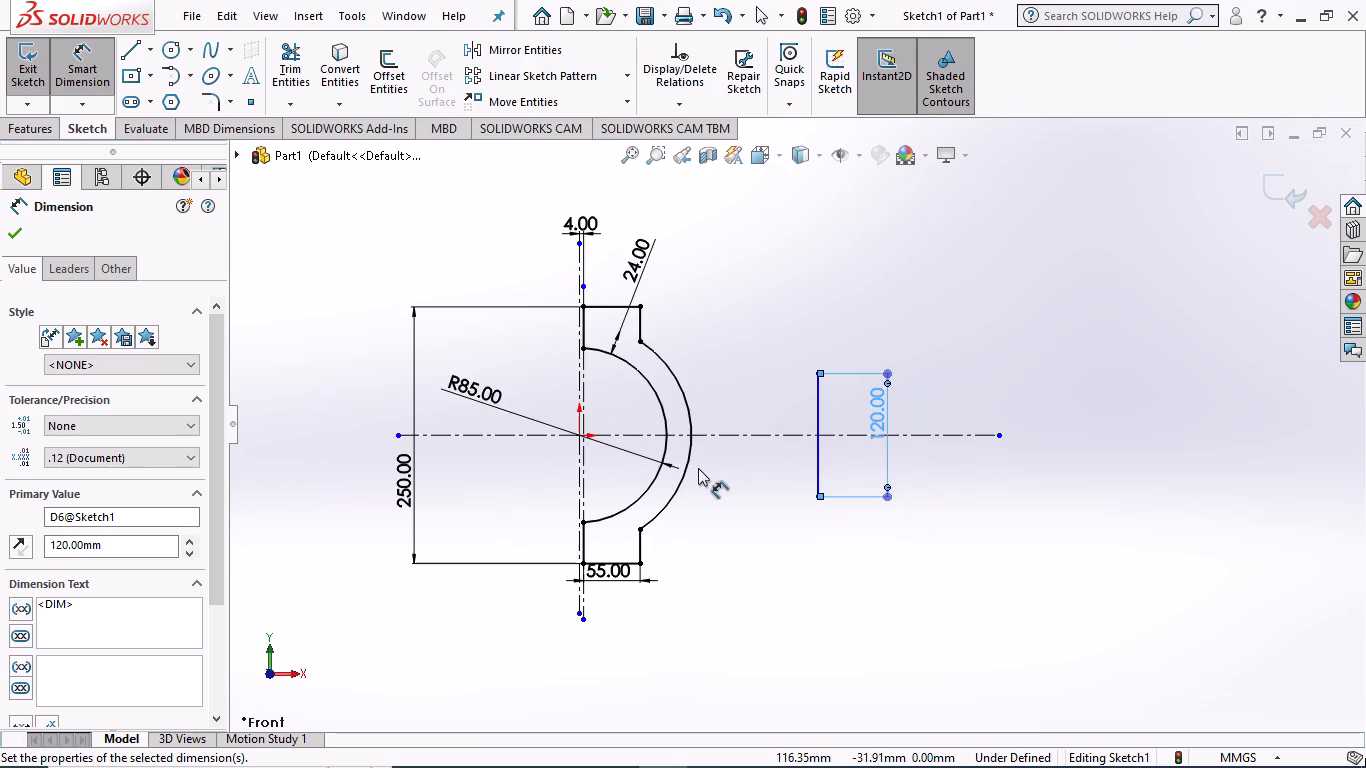
pyautogui.scroll(-2, 699, 456)
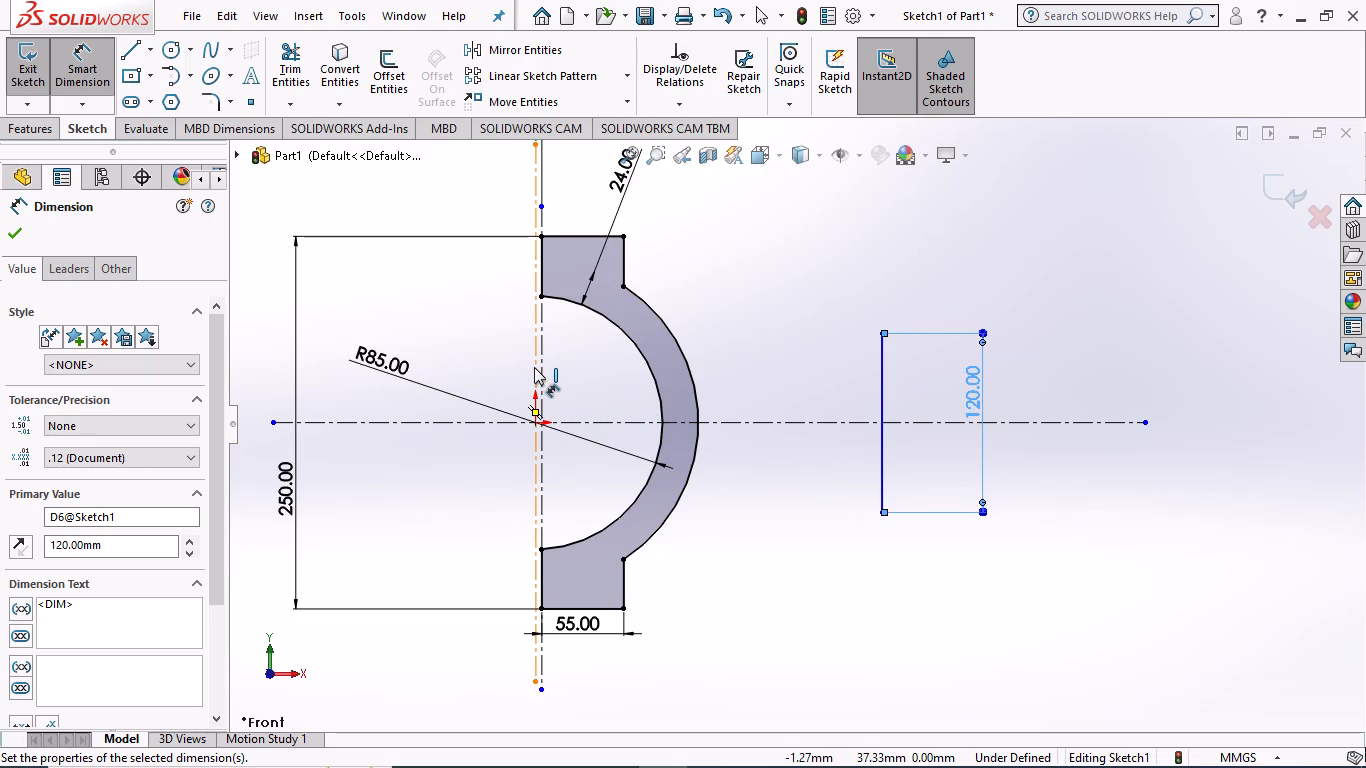
pyautogui.click(534, 367)
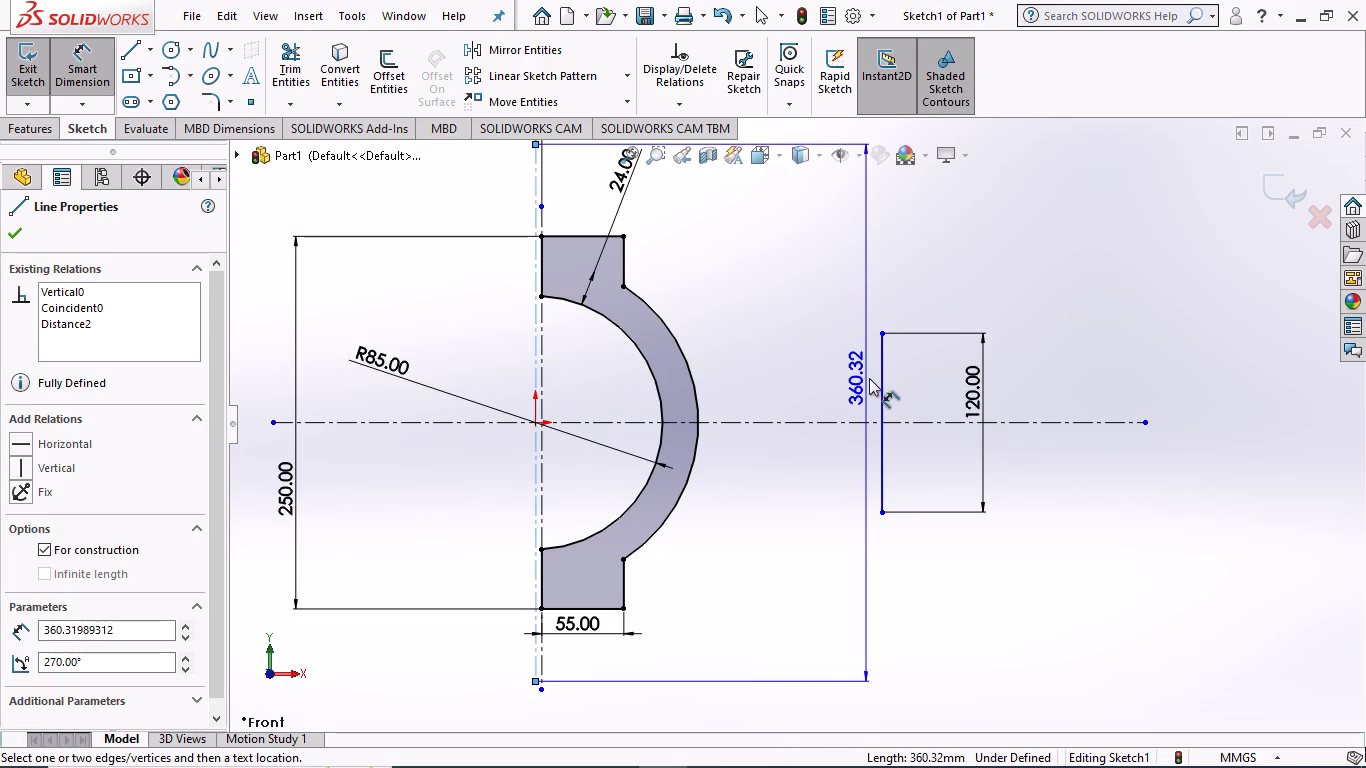
pyautogui.click(880, 374)
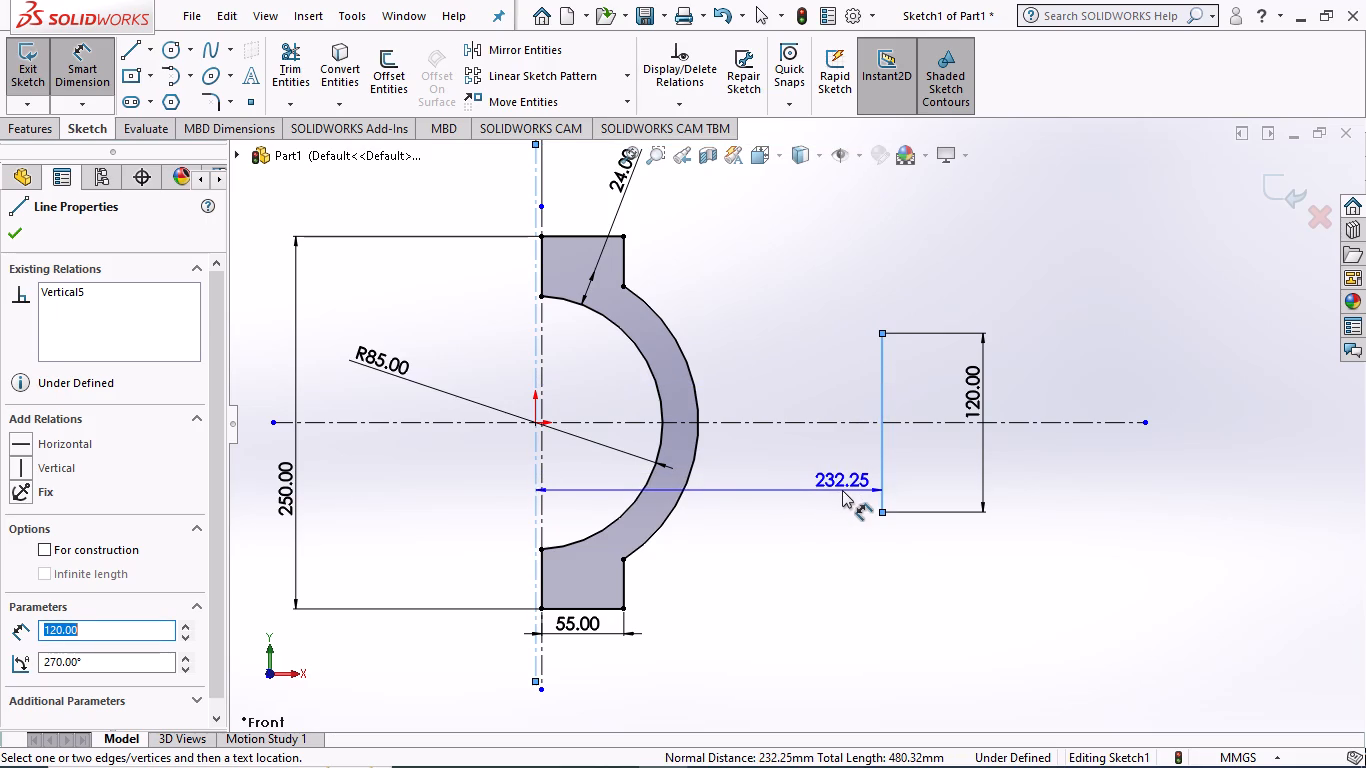
pyautogui.click(827, 486)
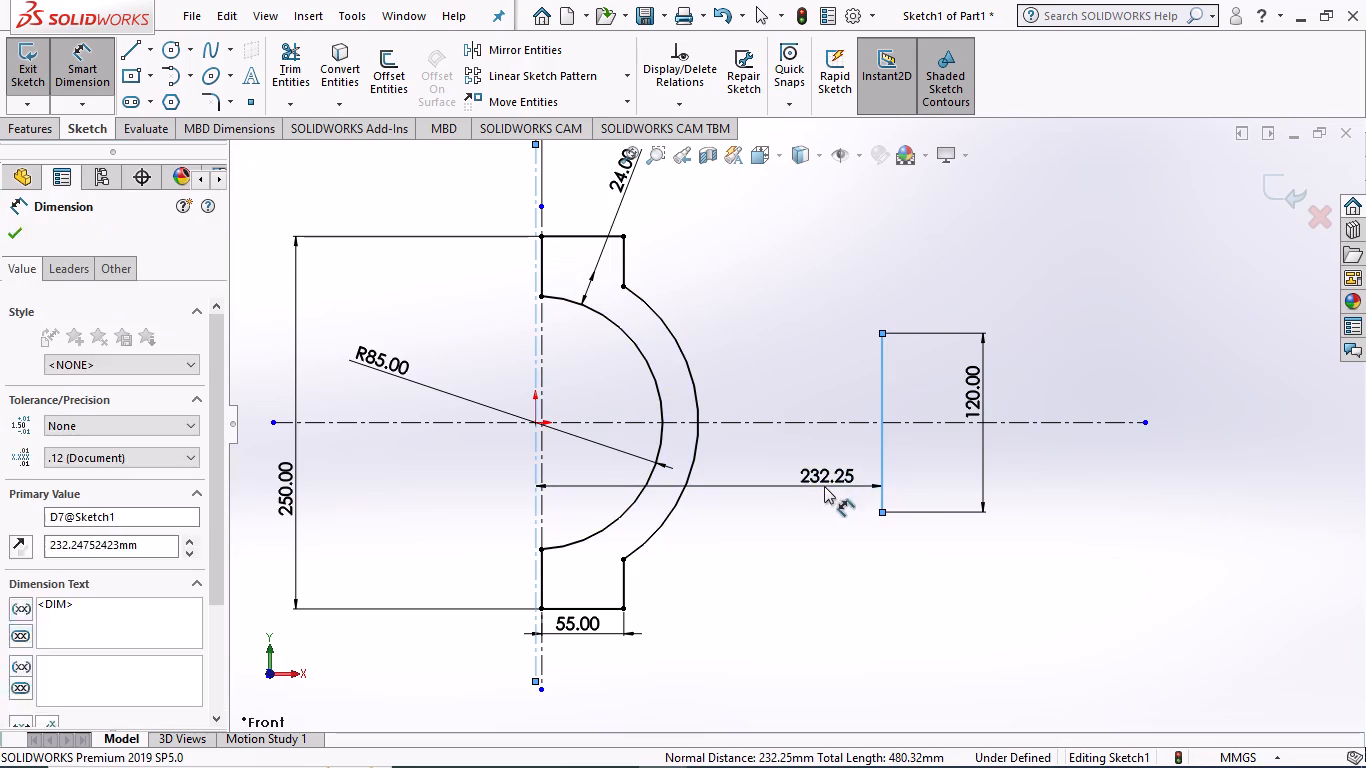
pyautogui.press('1')
pyautogui.write('29')
pyautogui.press('BackSpace')
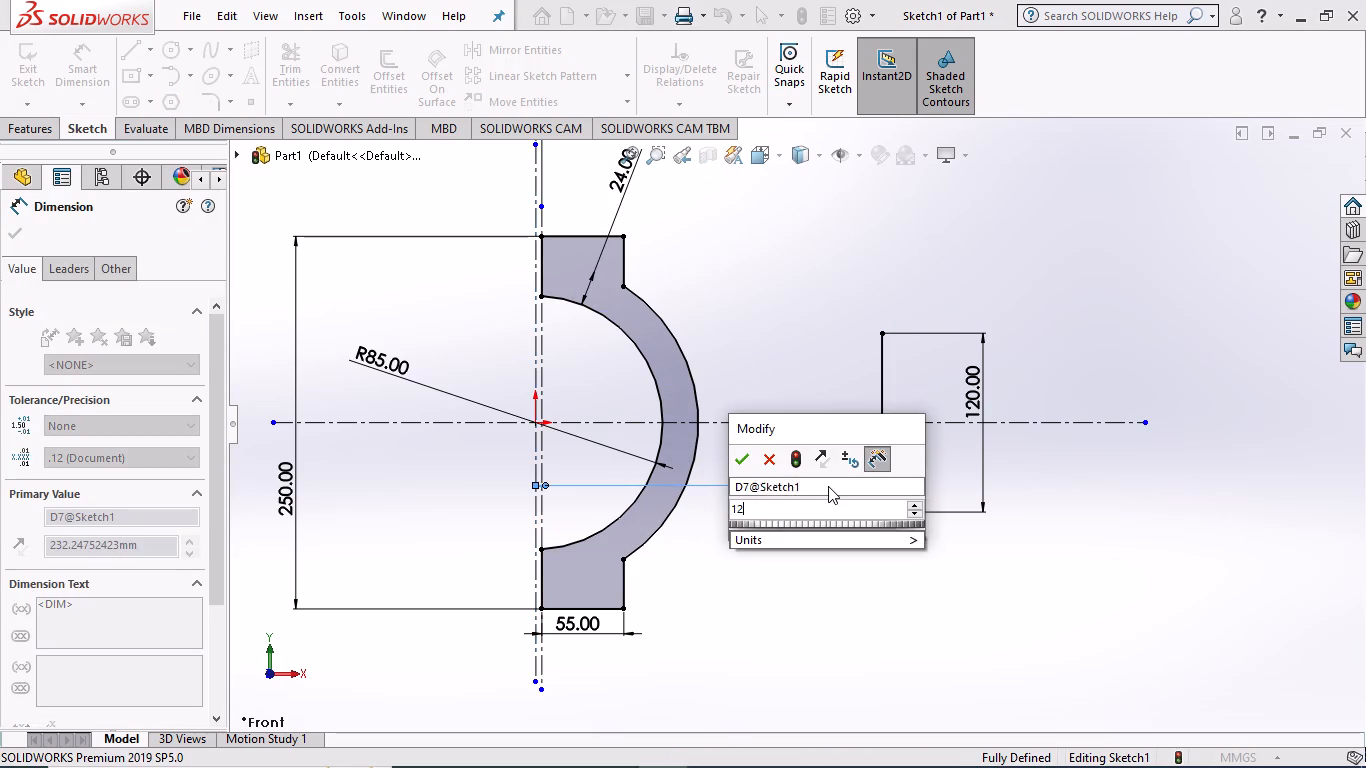
pyautogui.press('0')
pyautogui.press('Return')
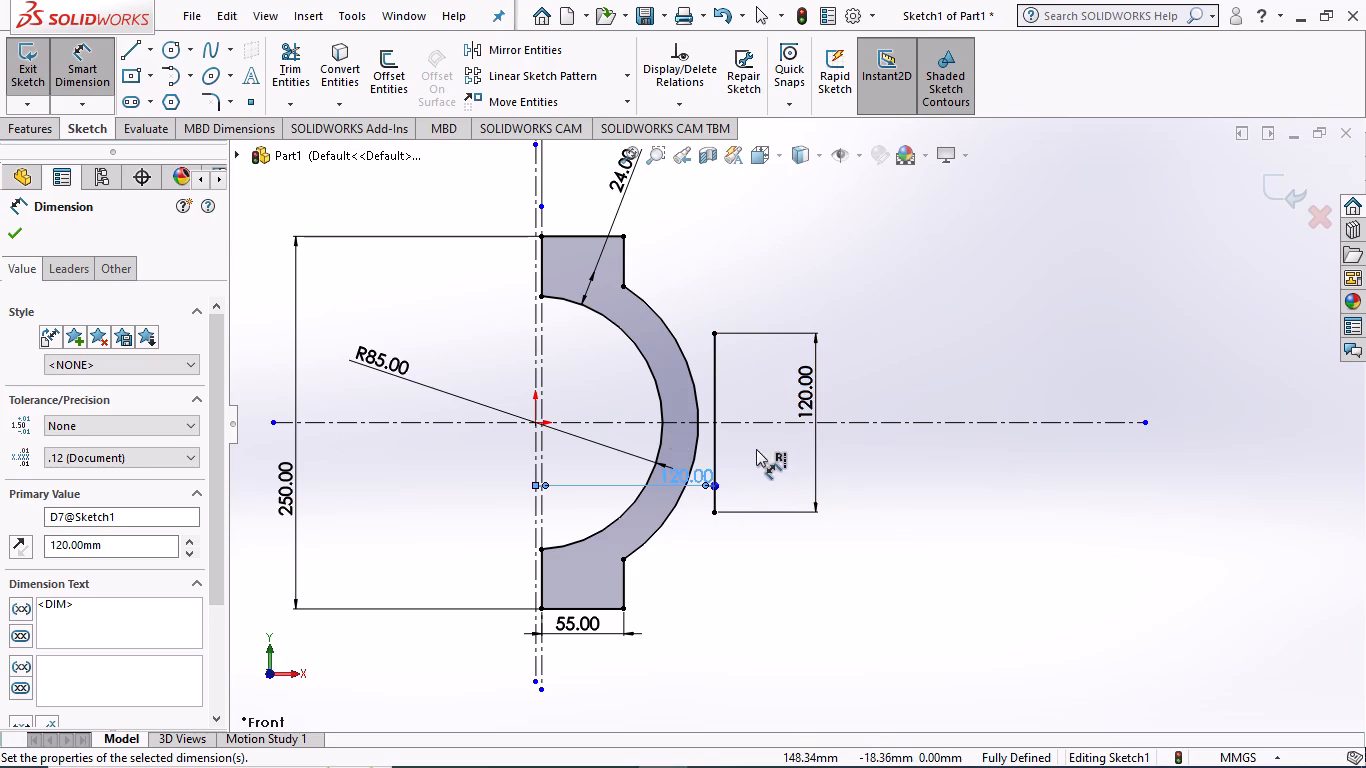
pyautogui.scroll(-2, 690, 470)
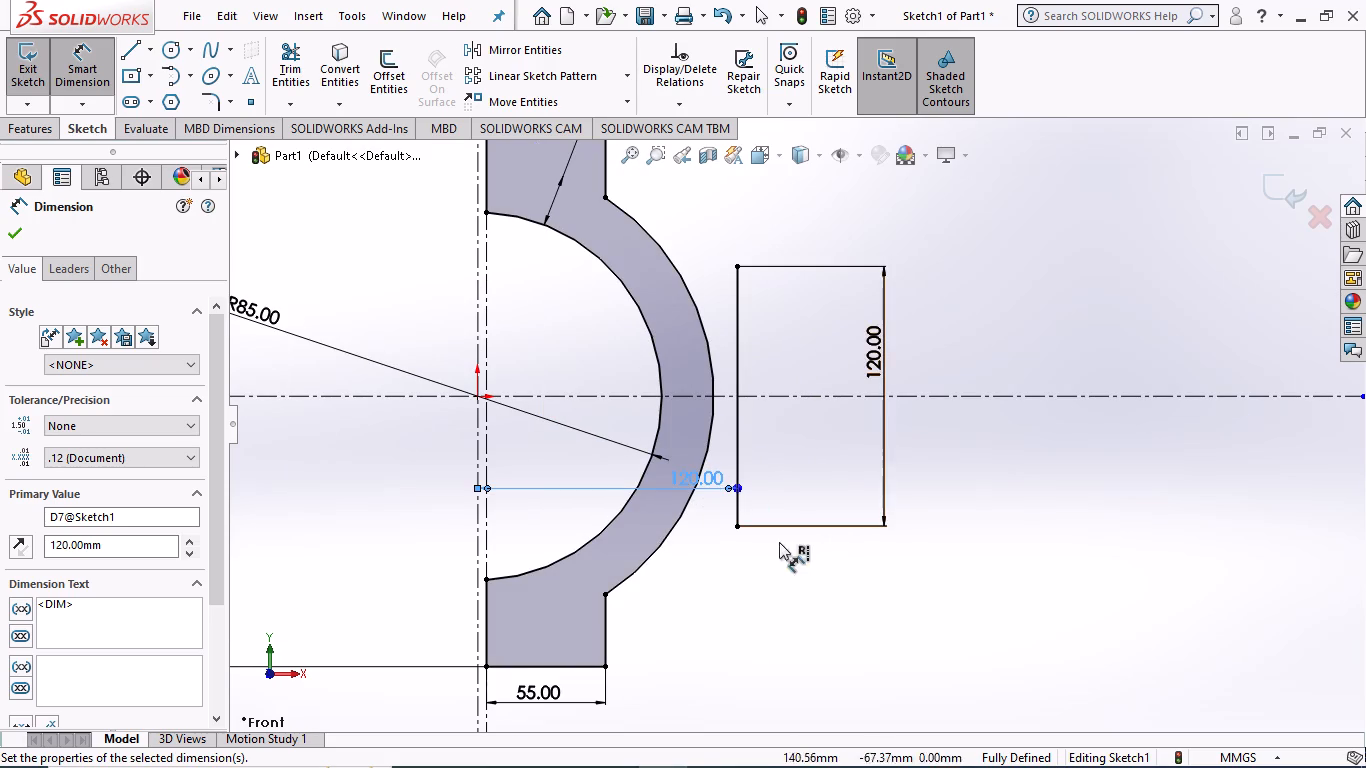
pyautogui.click(19, 233)
# Sketch a horizontal line from the upper endpoint of the 120 mm vertical line to the outer arc.
pyautogui.click(134, 47)
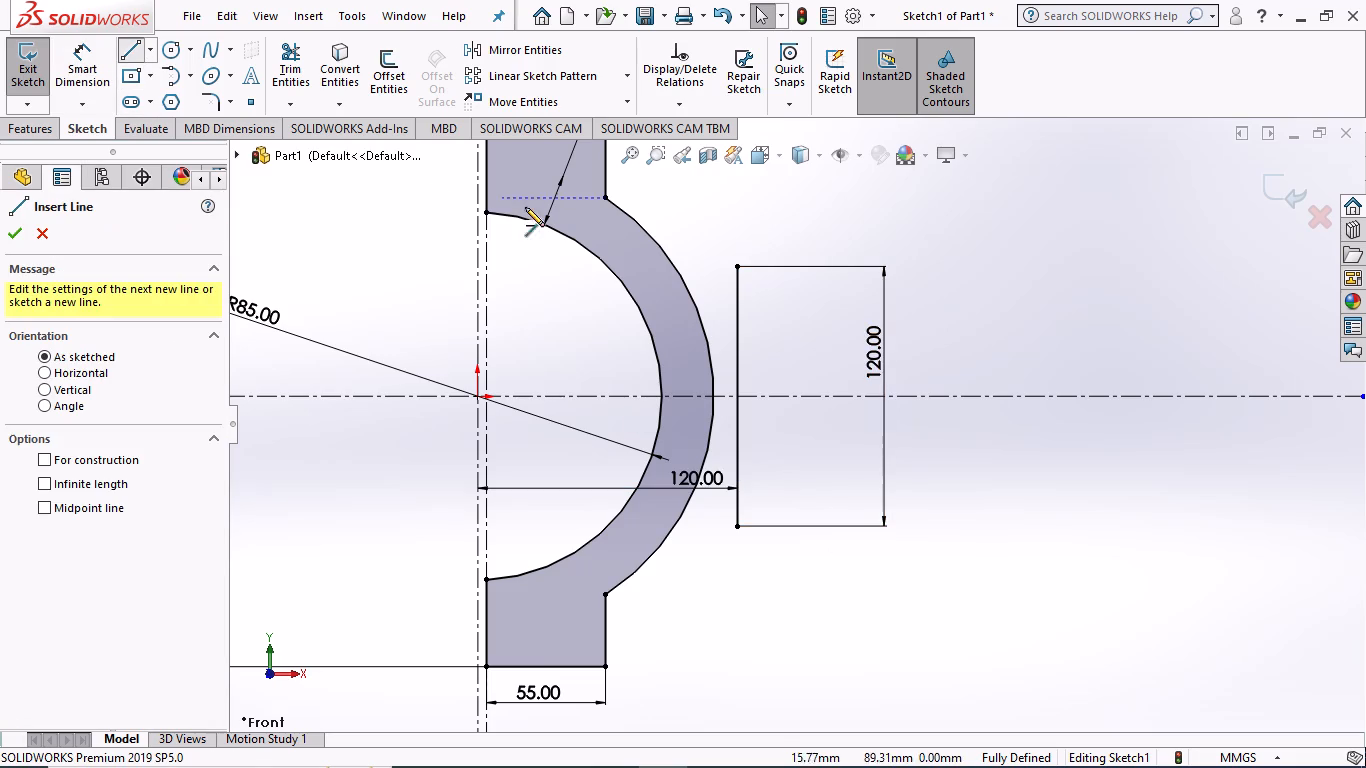
pyautogui.click(738, 265)
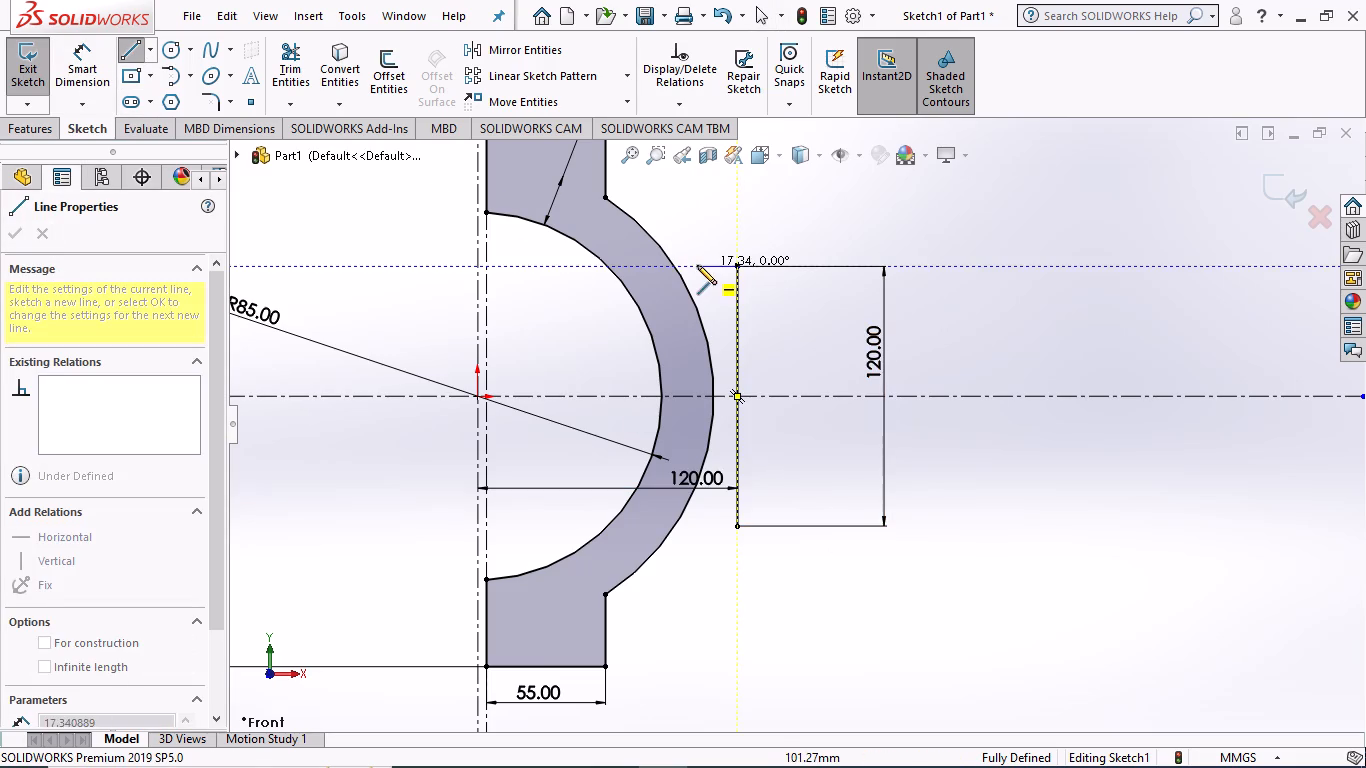
pyautogui.click(673, 265)
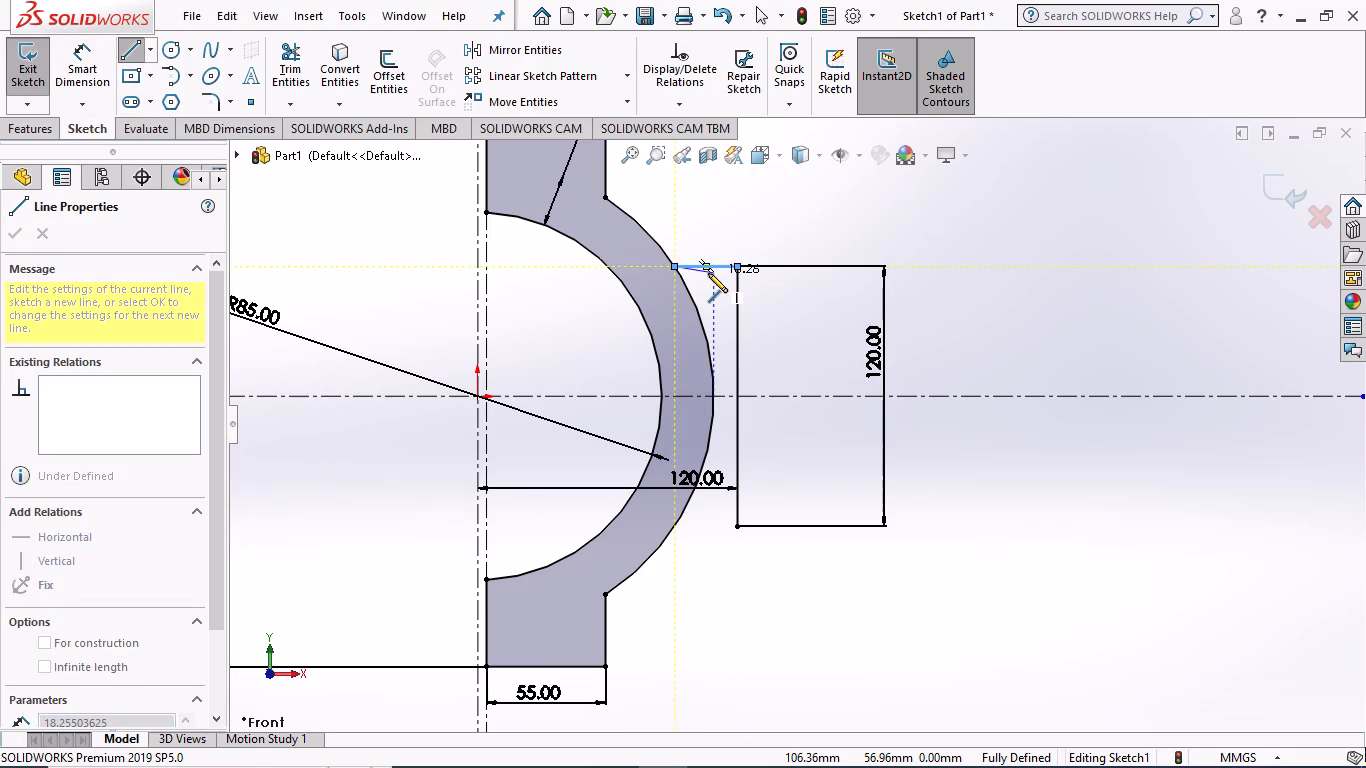
pyautogui.press('Escape')
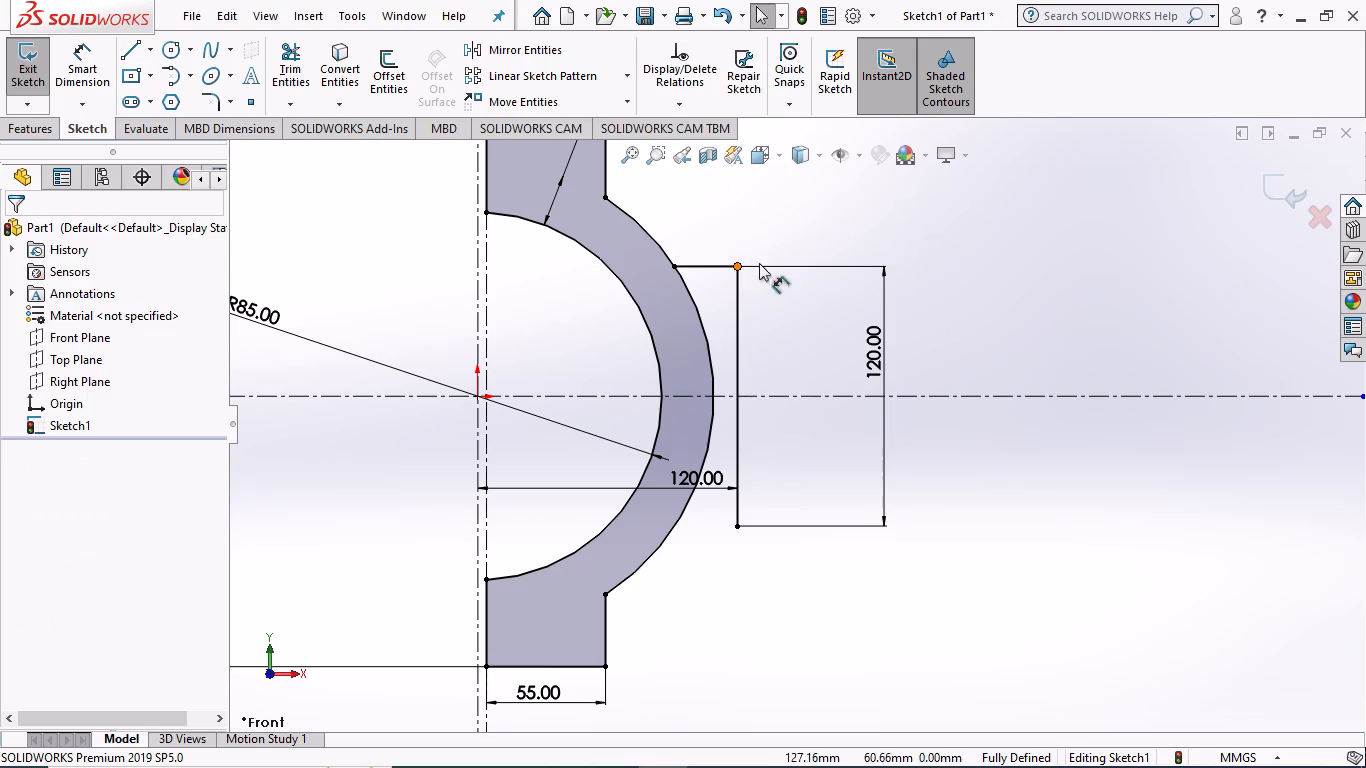
# Mirror the short horizontal line about the horizontal centerline, keeping the original.
pyautogui.click(517, 47)
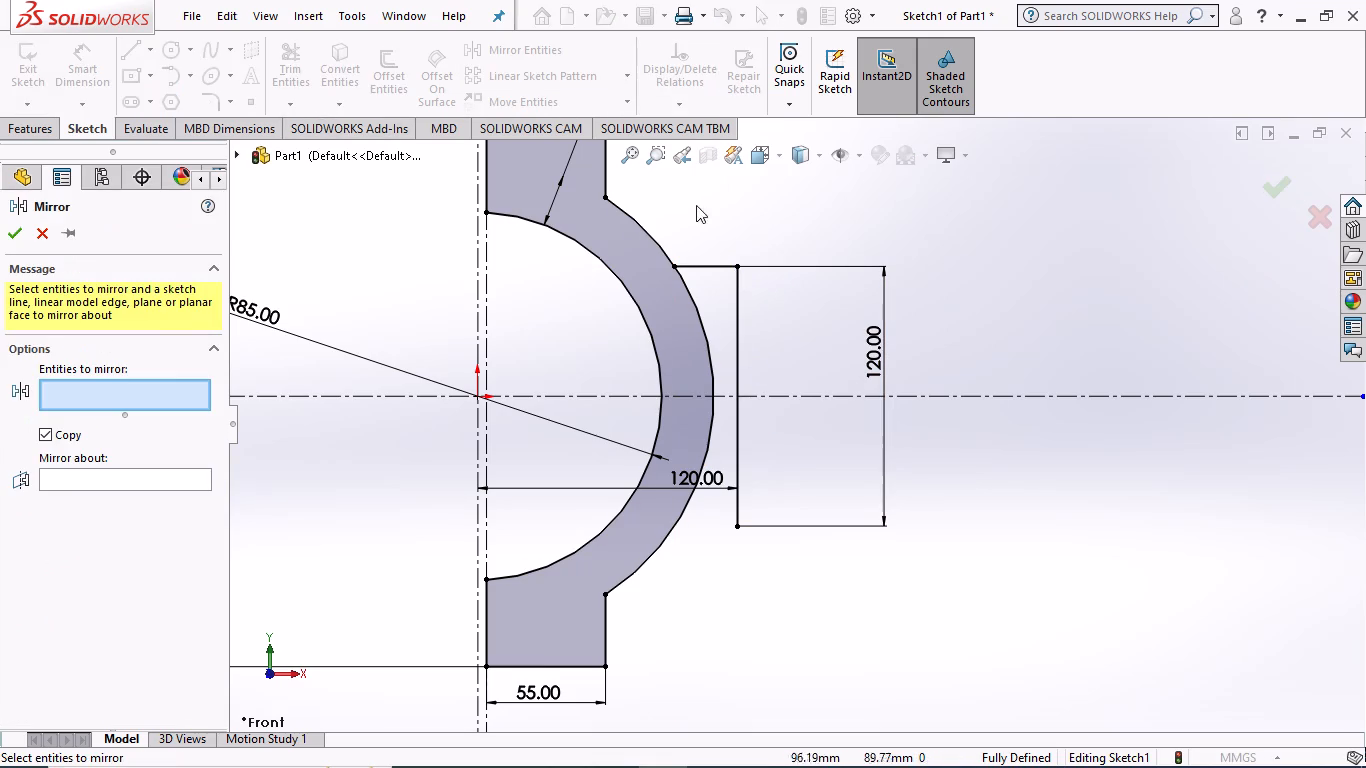
pyautogui.click(718, 265)
pyautogui.click(806, 394)
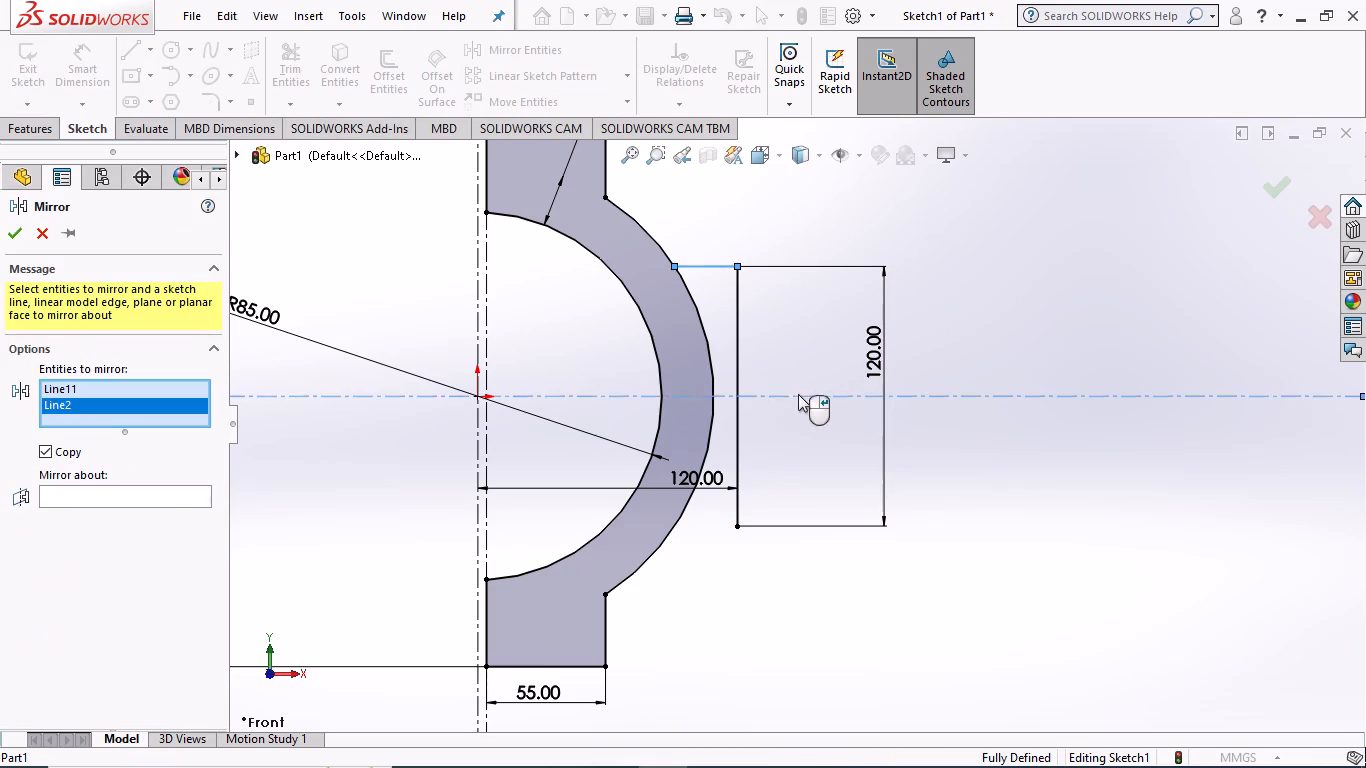
pyautogui.click(166, 501)
pyautogui.click(174, 492)
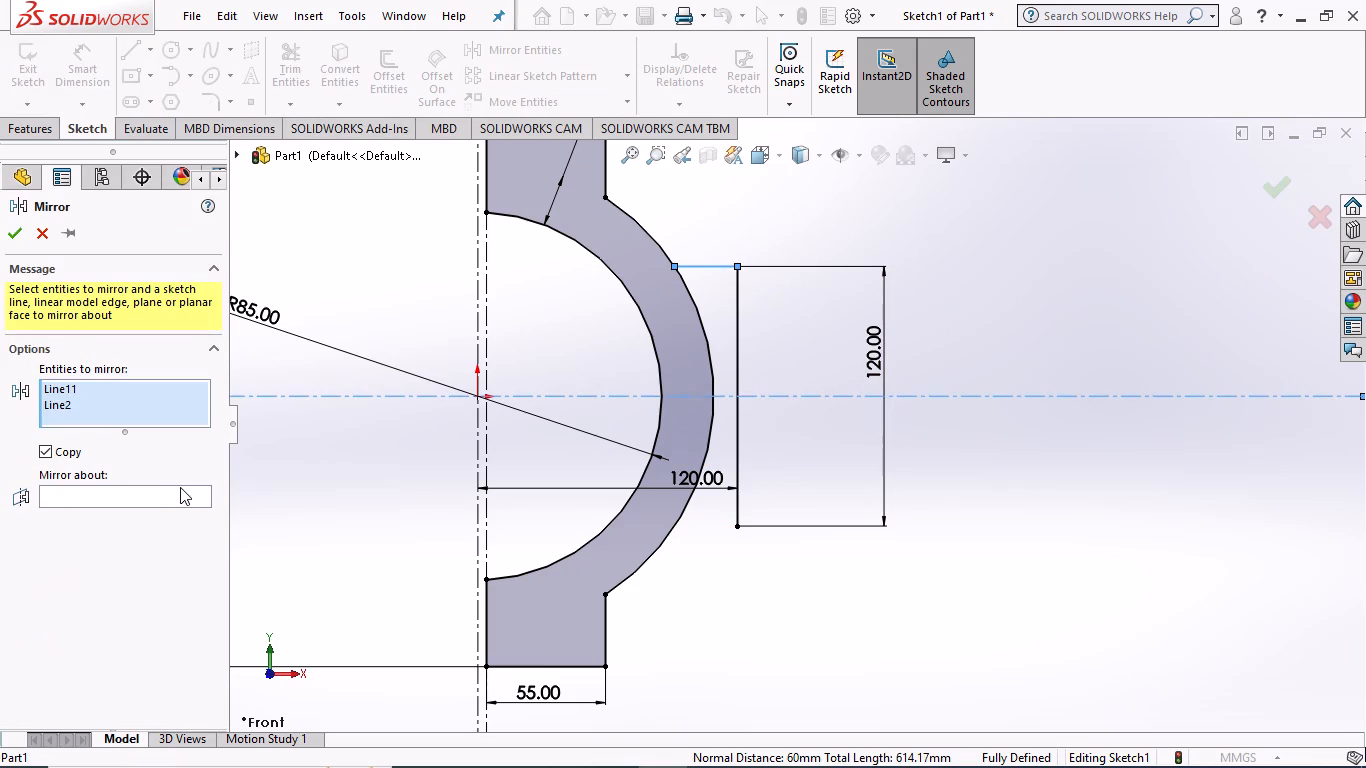
pyautogui.click(71, 404)
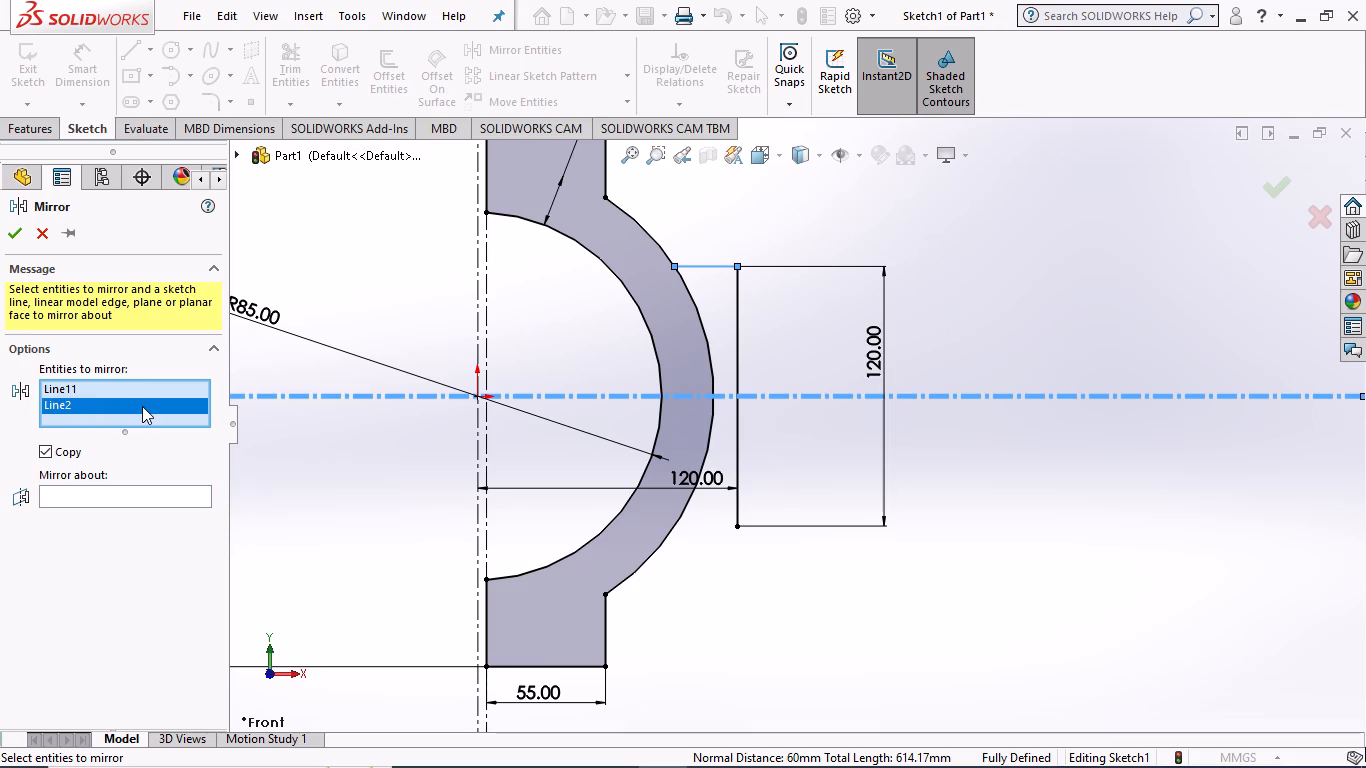
pyautogui.rightClick(143, 407)
pyautogui.click(189, 441)
pyautogui.click(176, 476)
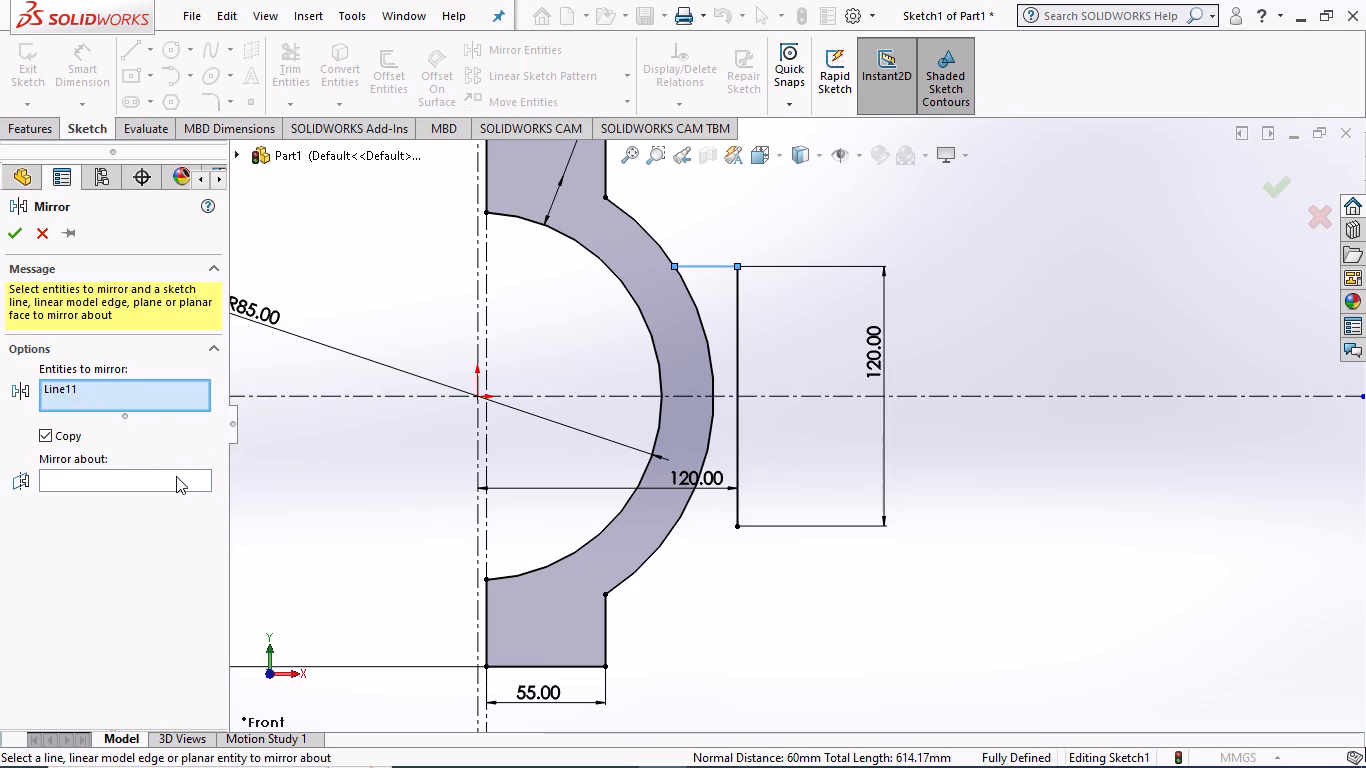
pyautogui.click(812, 392)
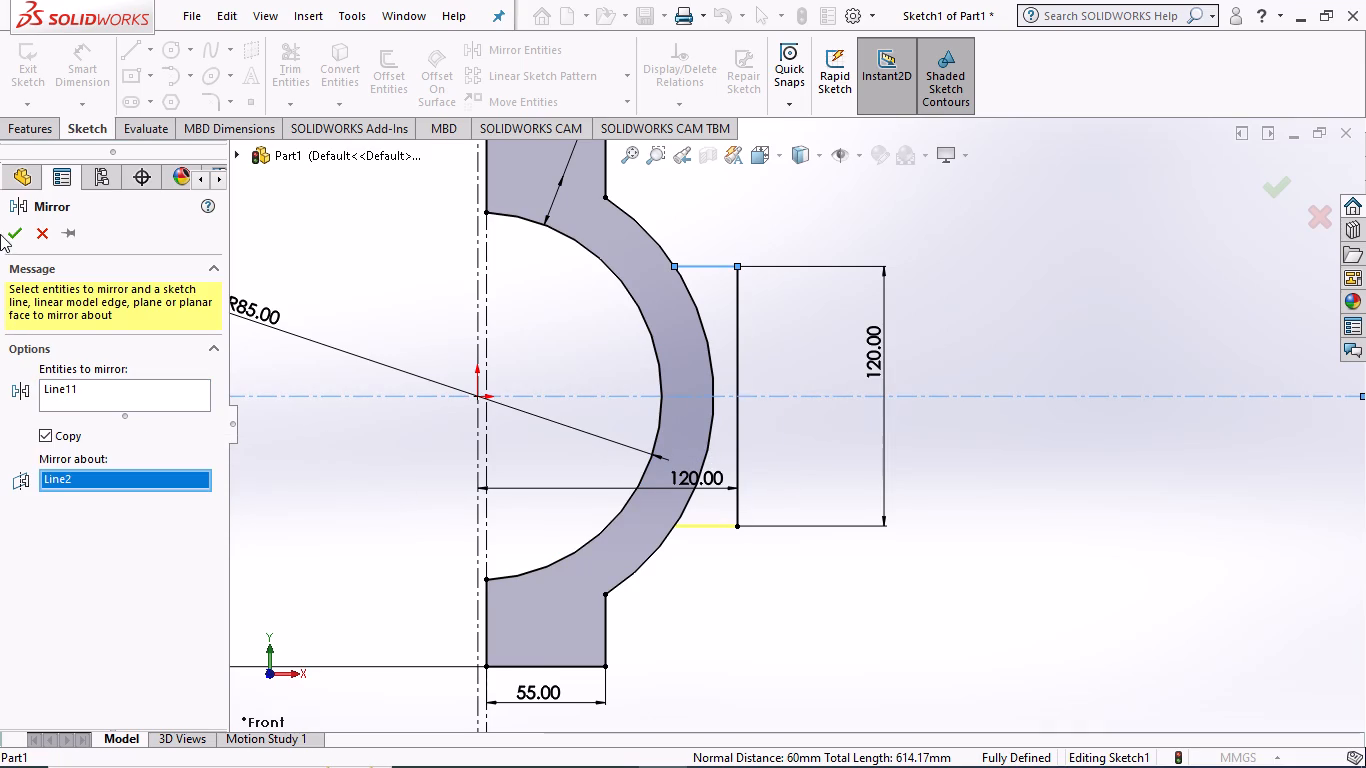
pyautogui.click(17, 226)
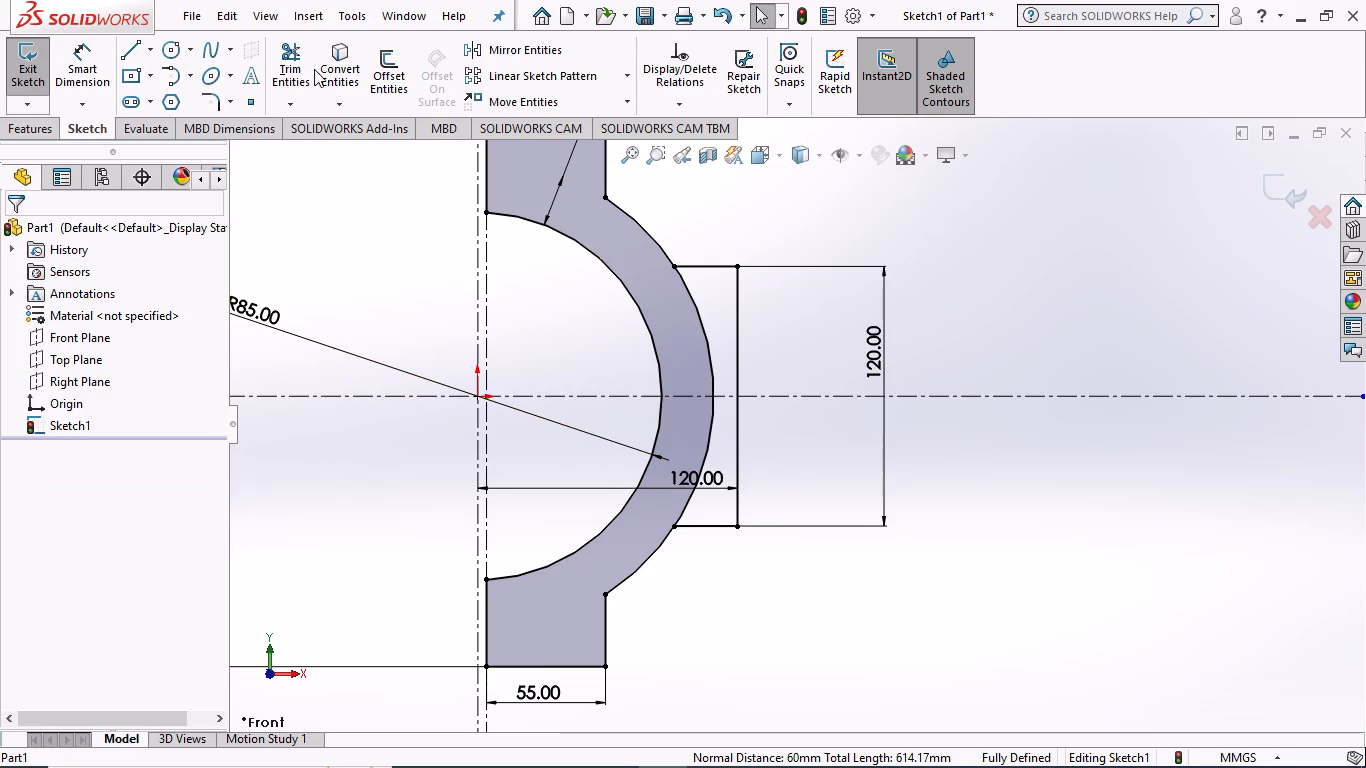
# Trim away the outer arc between the two short horizontal lines, both above and below the horizontal centerline.
pyautogui.click(289, 71)
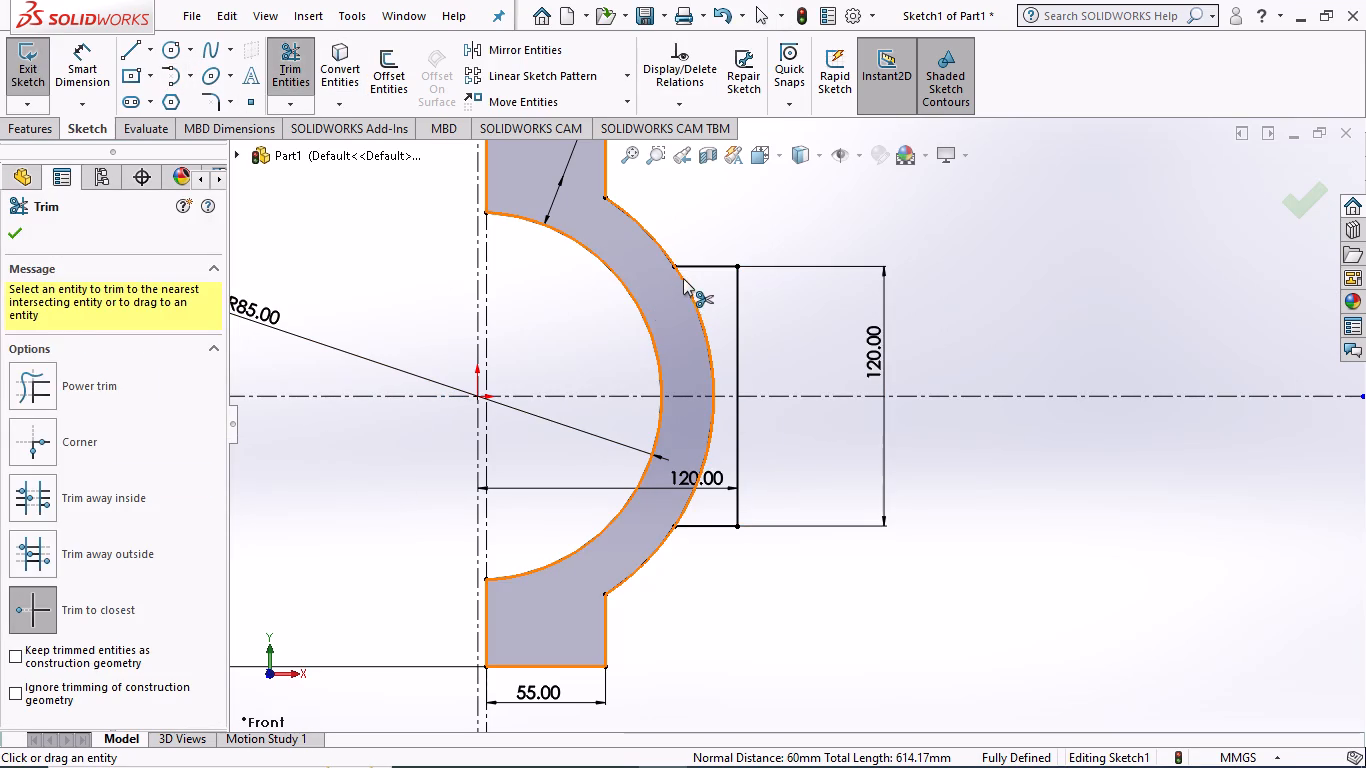
pyautogui.click(683, 278)
pyautogui.click(711, 413)
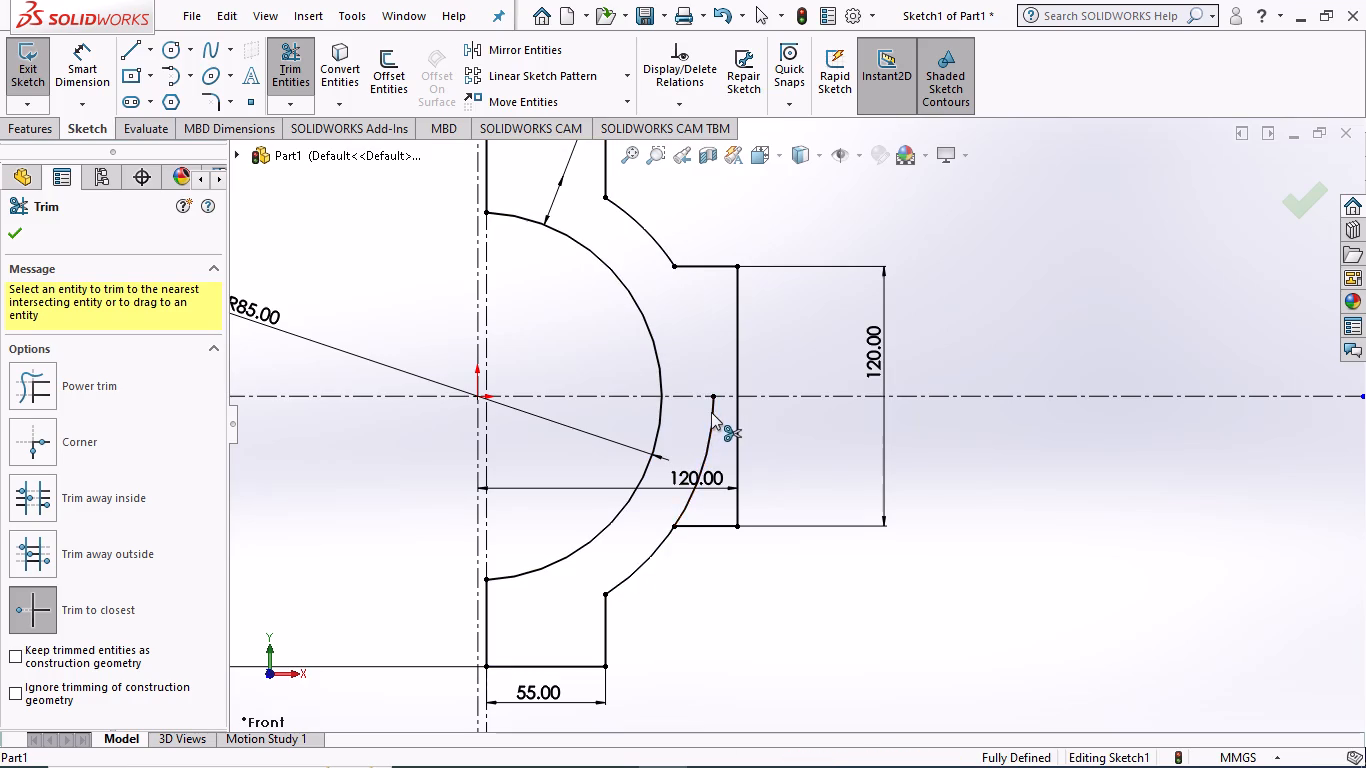
pyautogui.click(8, 232)
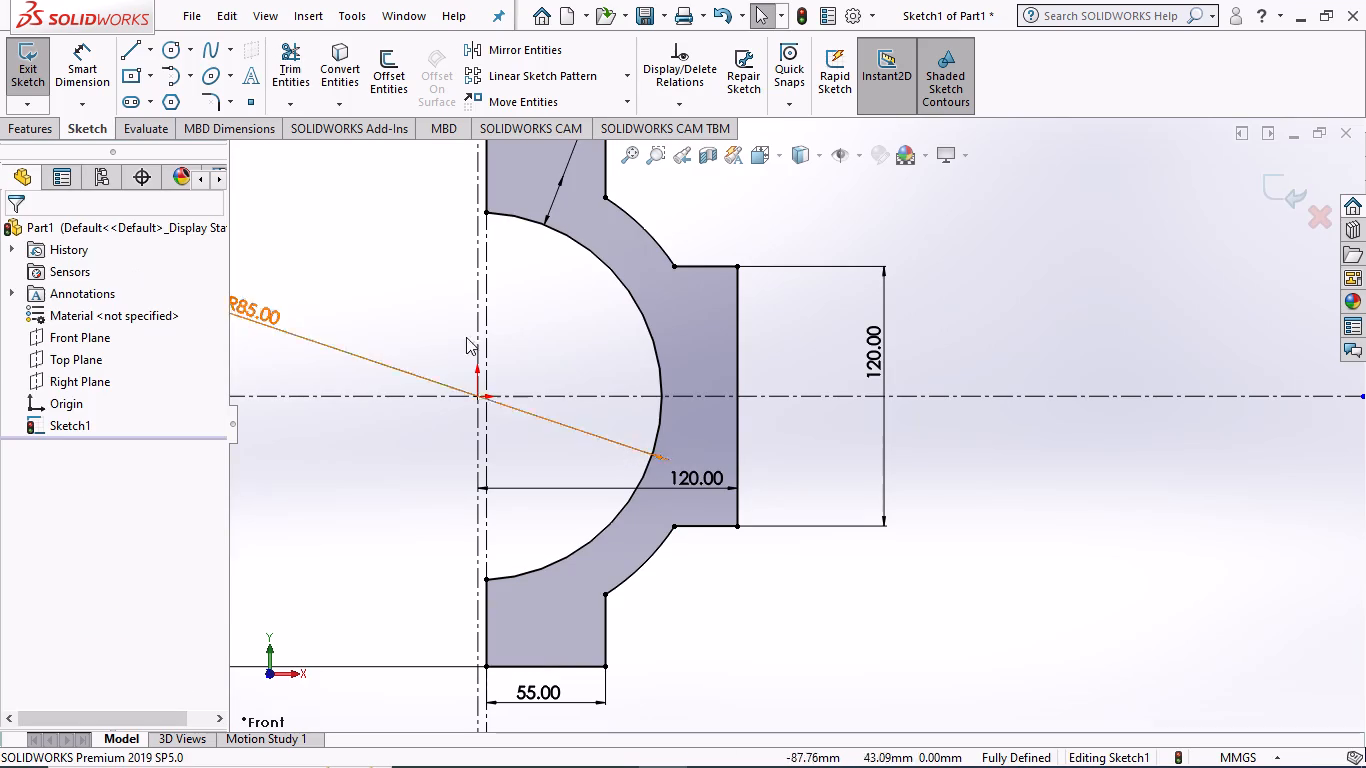
# Examine the trimmed profile and its dimensions, both close up and as a whole.
pyautogui.scroll(3, 691, 359)
pyautogui.scroll(-2, 739, 426)
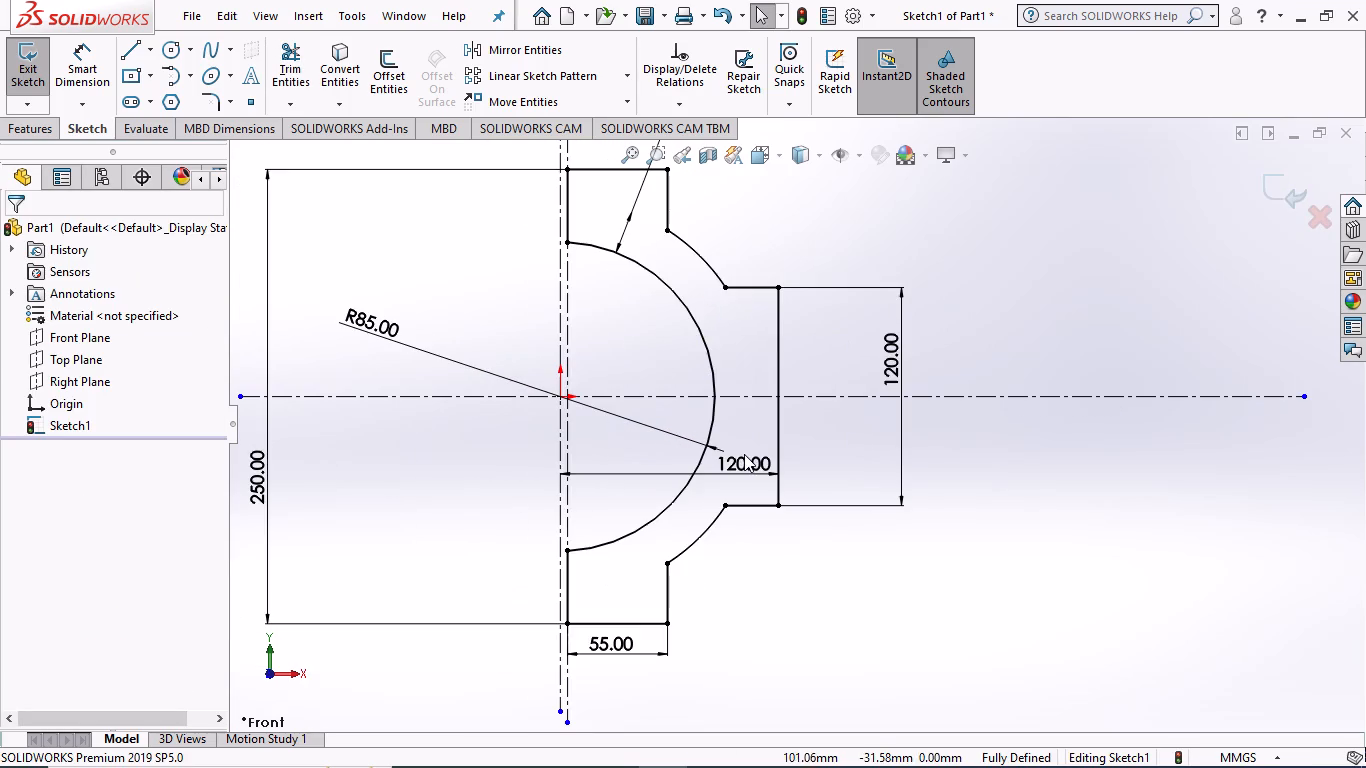
pyautogui.scroll(-2, 669, 407)
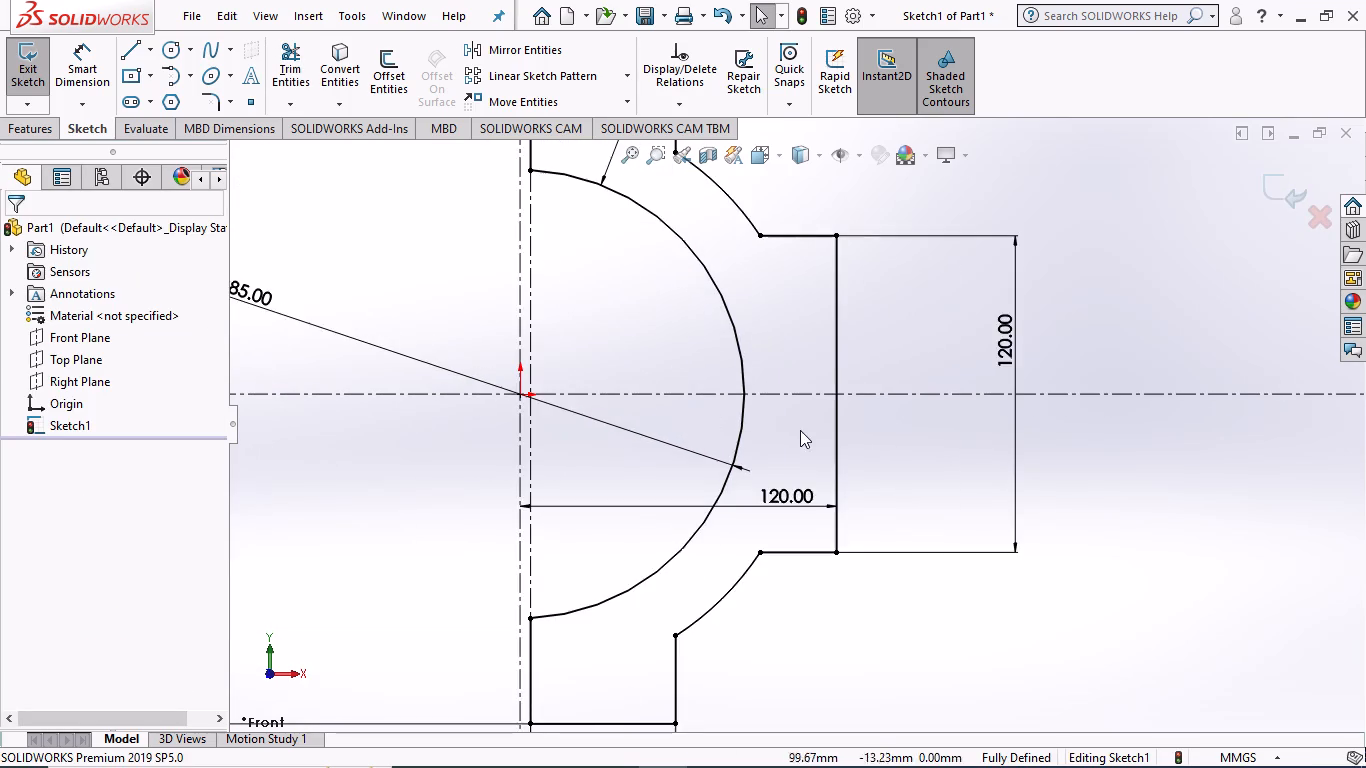
pyautogui.scroll(3, 800, 426)
pyautogui.scroll(-1, 703, 440)
pyautogui.scroll(1, 815, 470)
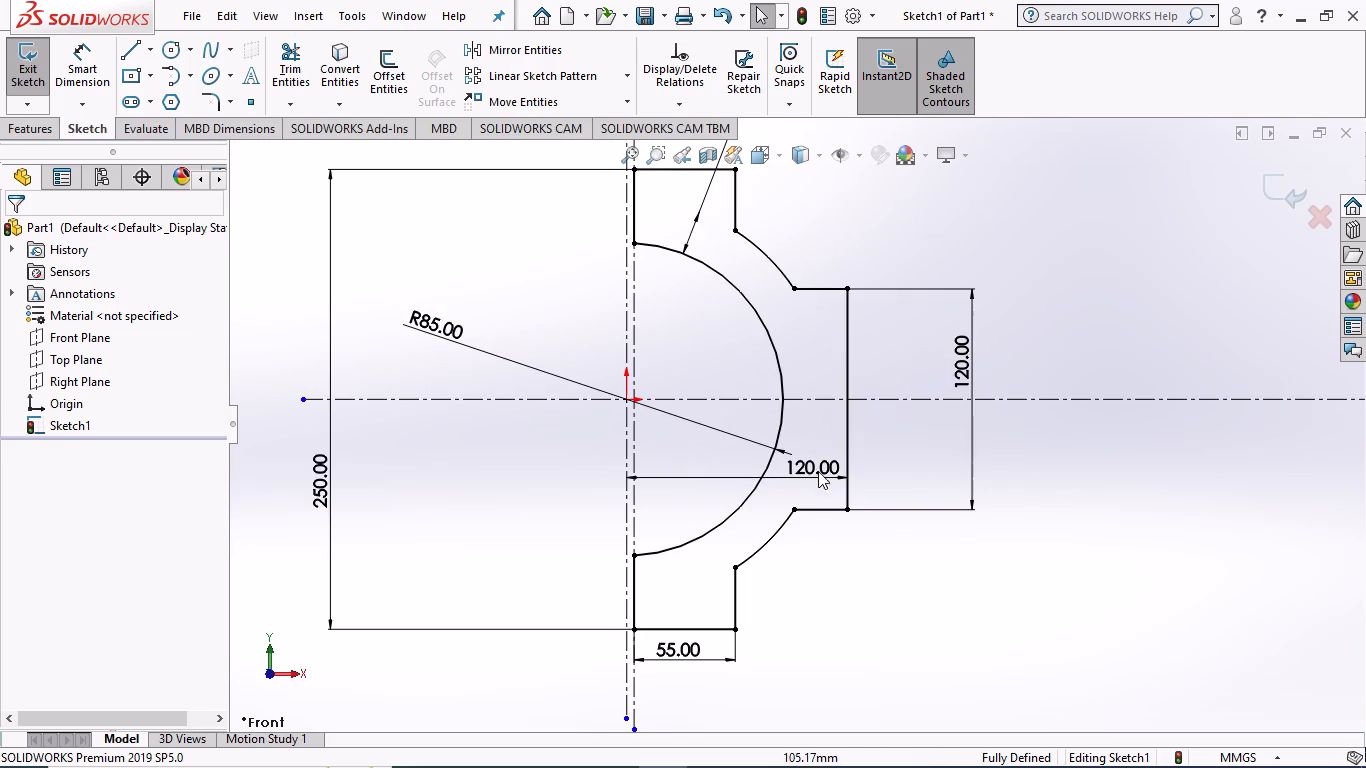
pyautogui.scroll(2, 829, 482)
pyautogui.scroll(3, 694, 400)
pyautogui.scroll(-8, 748, 389)
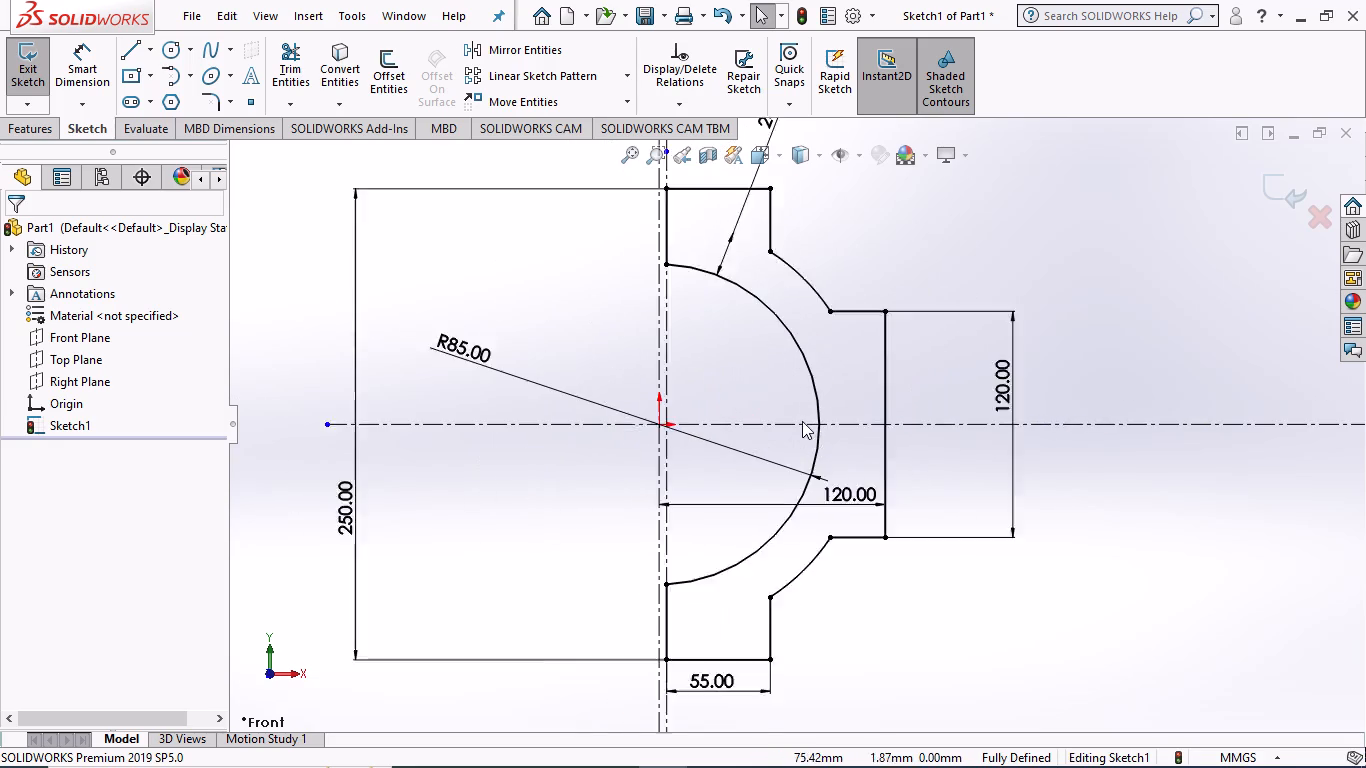
pyautogui.scroll(-3, 862, 440)
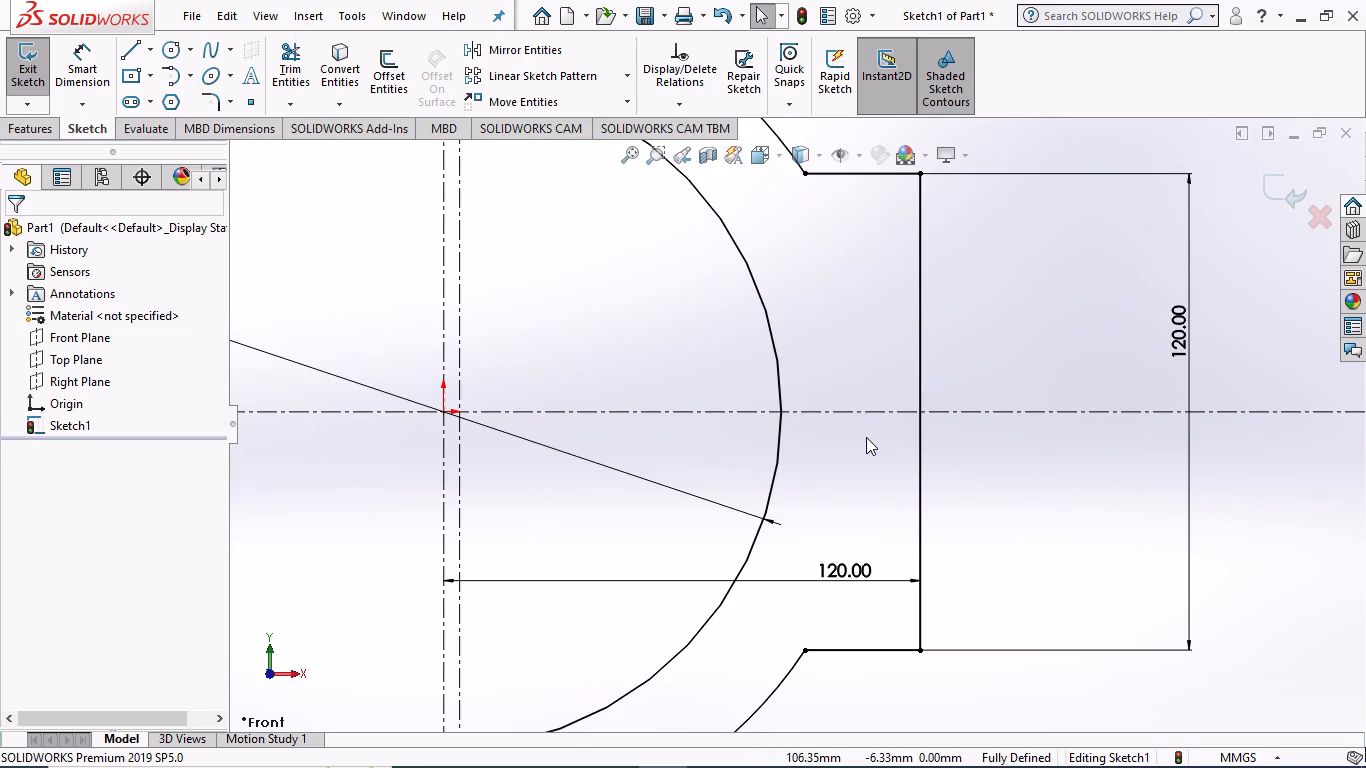
pyautogui.scroll(3, 867, 437)
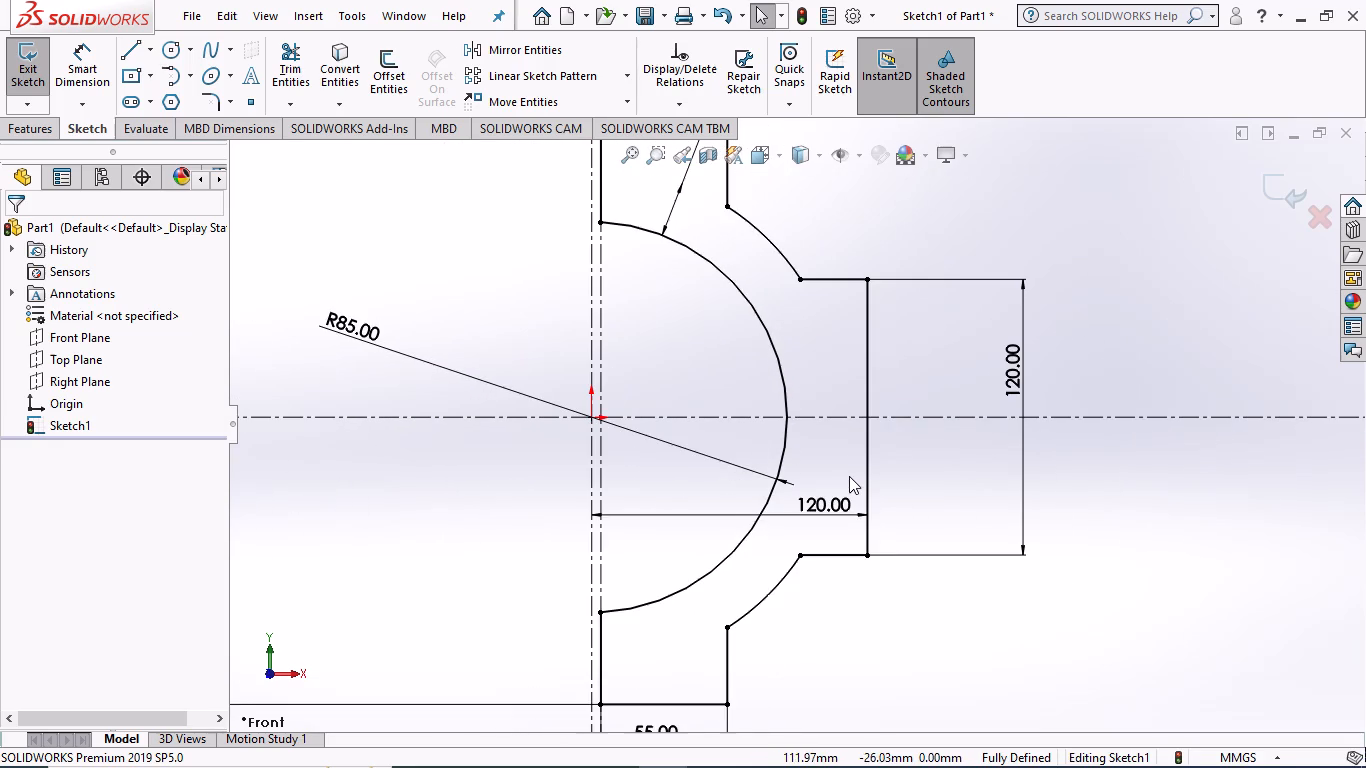
pyautogui.scroll(2, 855, 467)
pyautogui.scroll(-1, 672, 413)
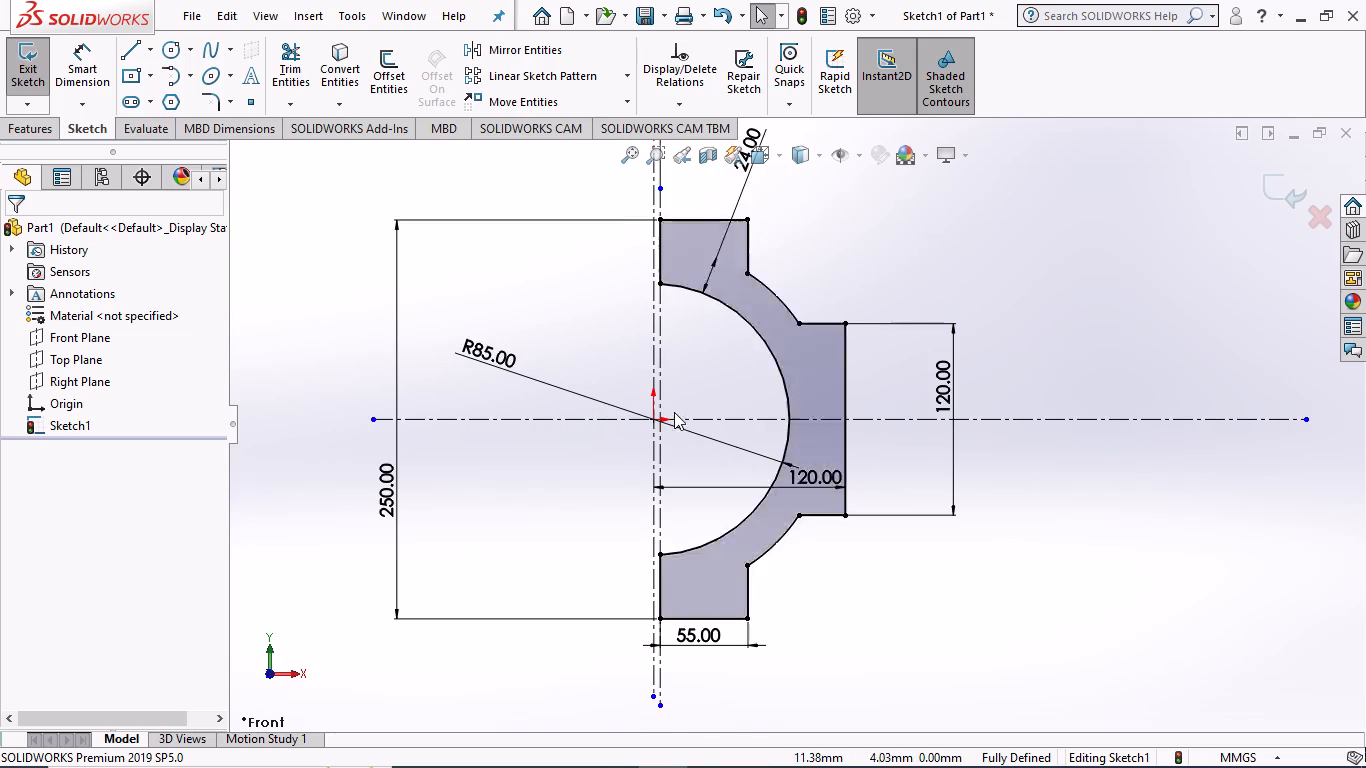
pyautogui.scroll(-2, 674, 412)
pyautogui.scroll(-1, 856, 426)
pyautogui.scroll(3, 855, 427)
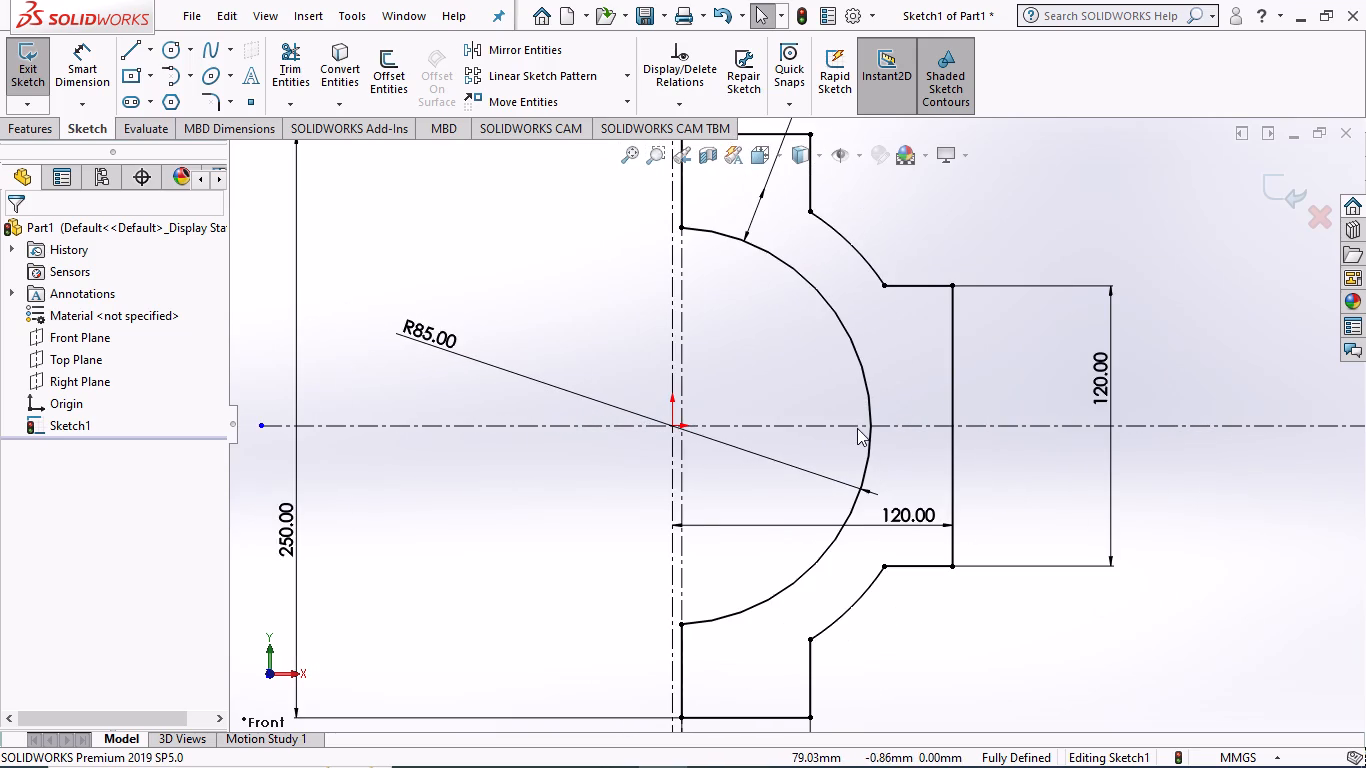
pyautogui.scroll(1, 857, 428)
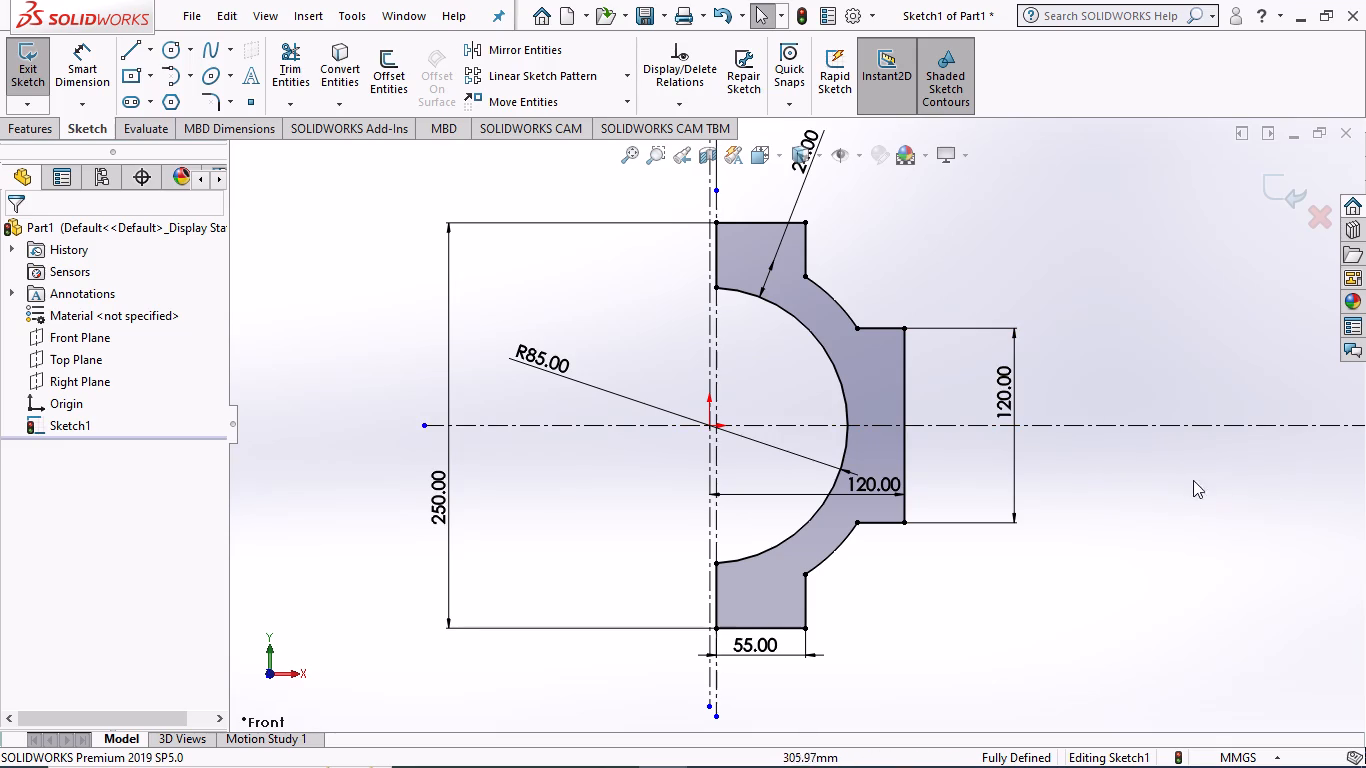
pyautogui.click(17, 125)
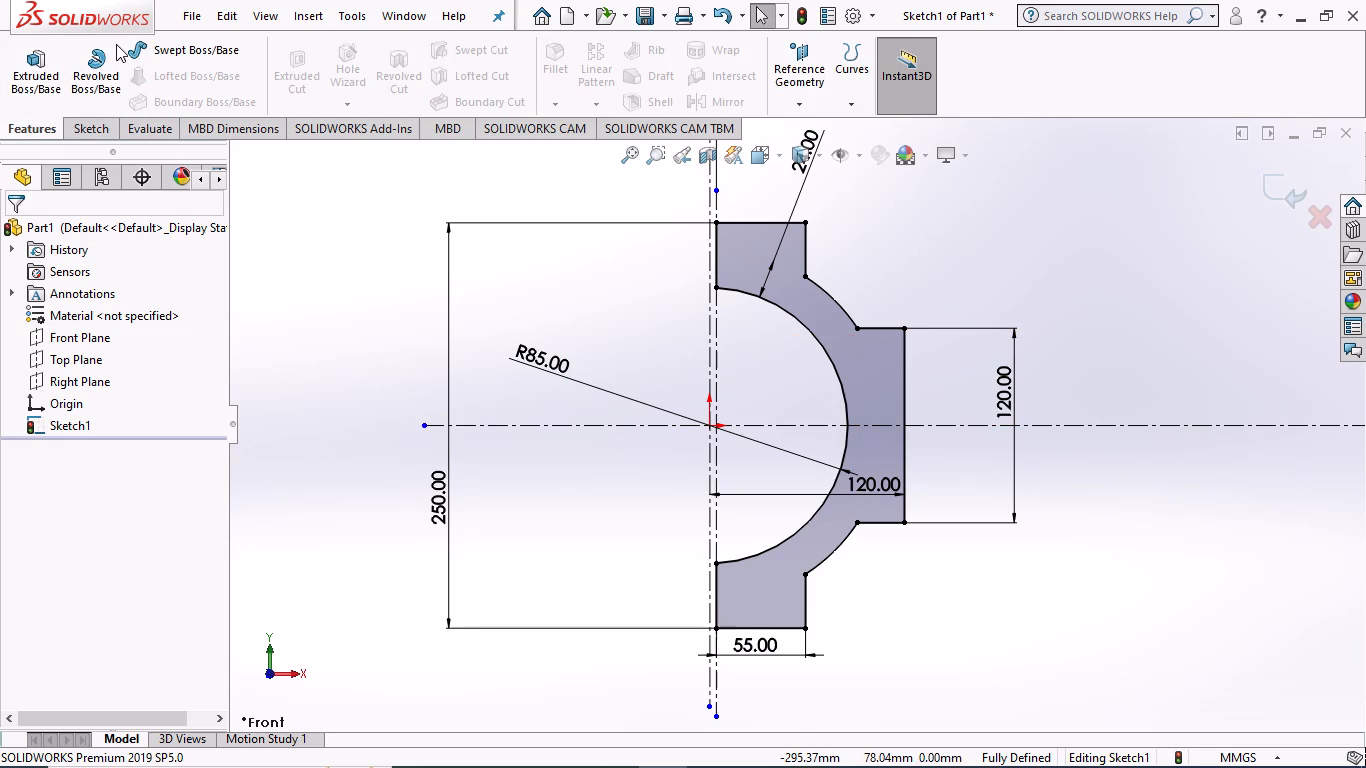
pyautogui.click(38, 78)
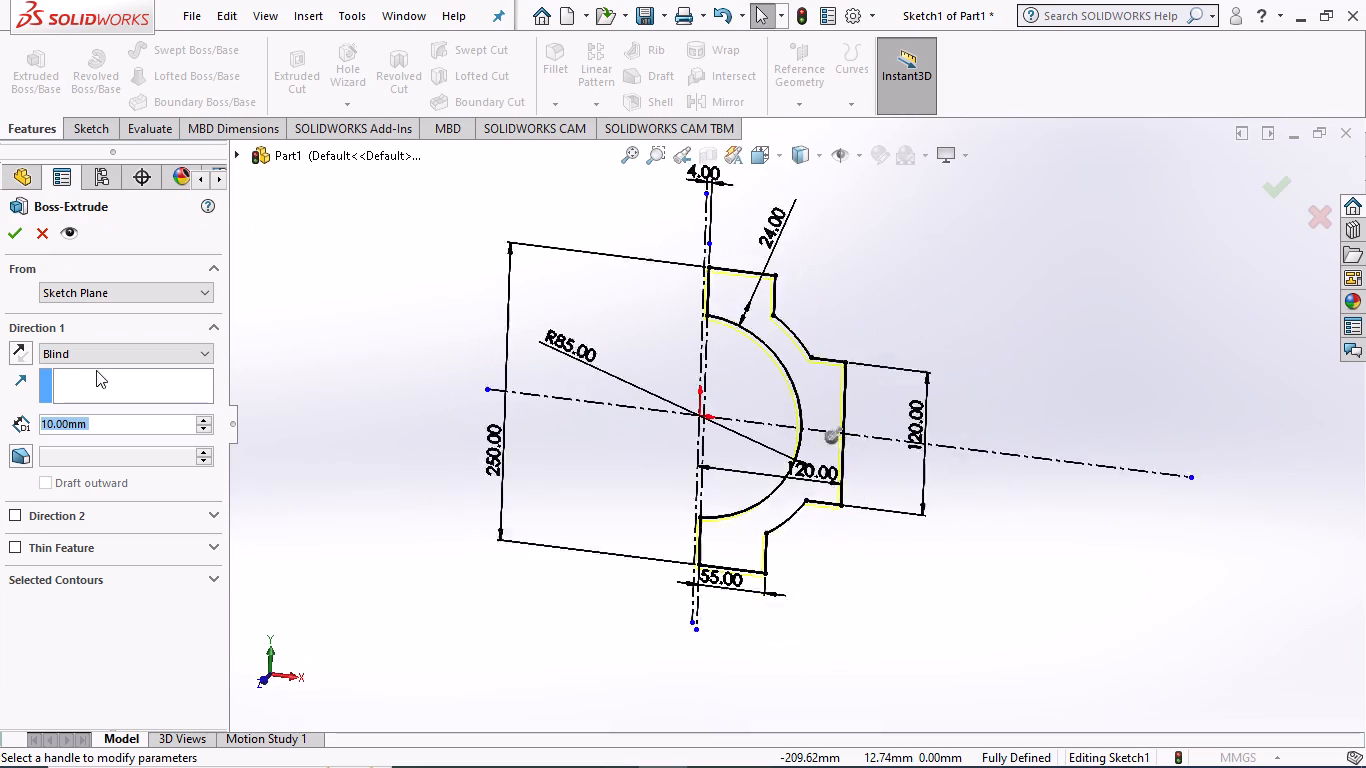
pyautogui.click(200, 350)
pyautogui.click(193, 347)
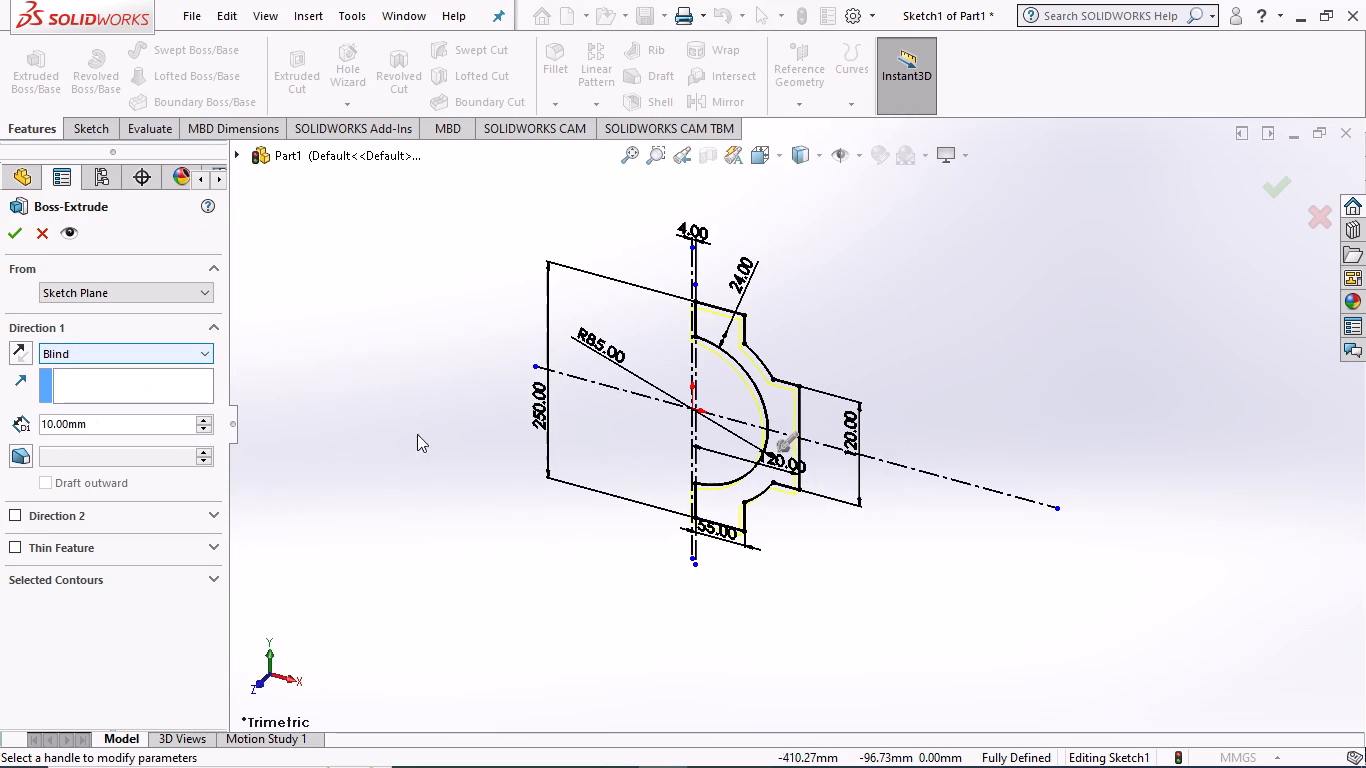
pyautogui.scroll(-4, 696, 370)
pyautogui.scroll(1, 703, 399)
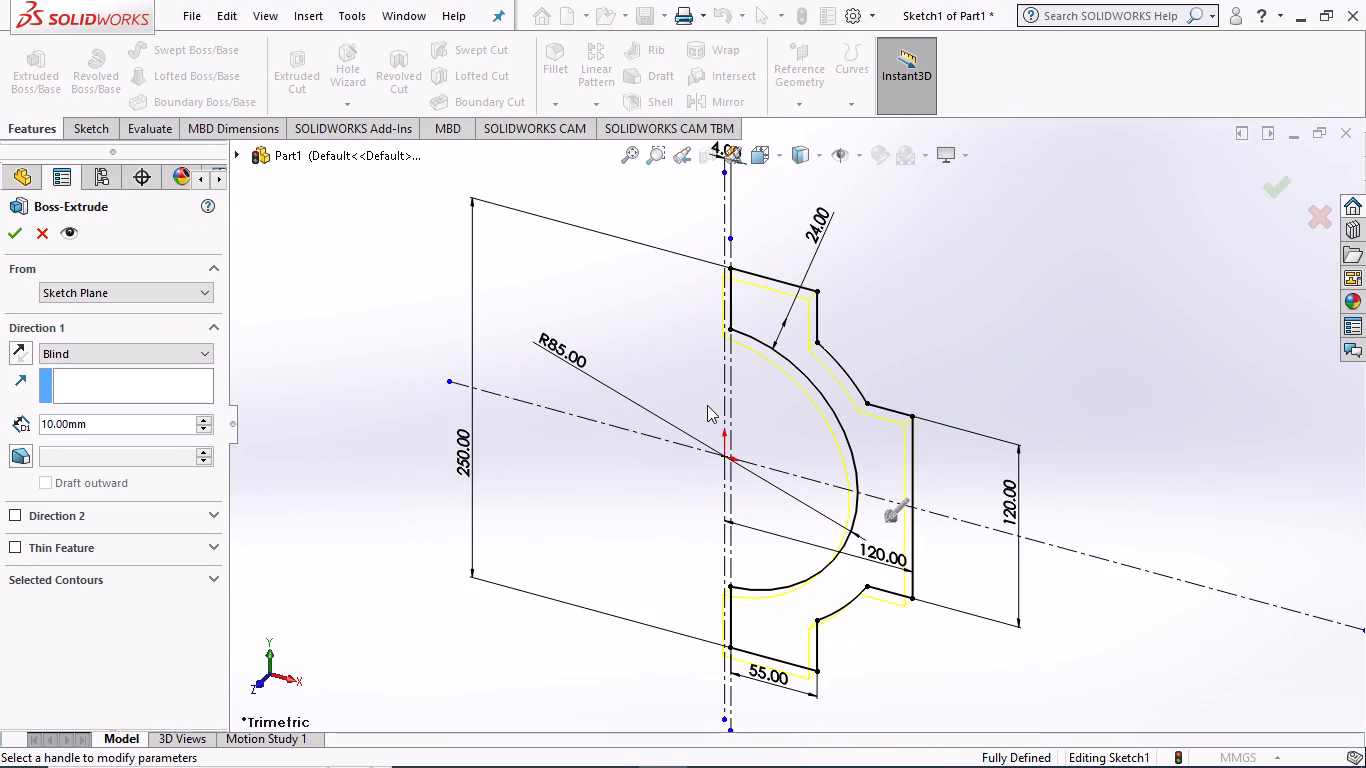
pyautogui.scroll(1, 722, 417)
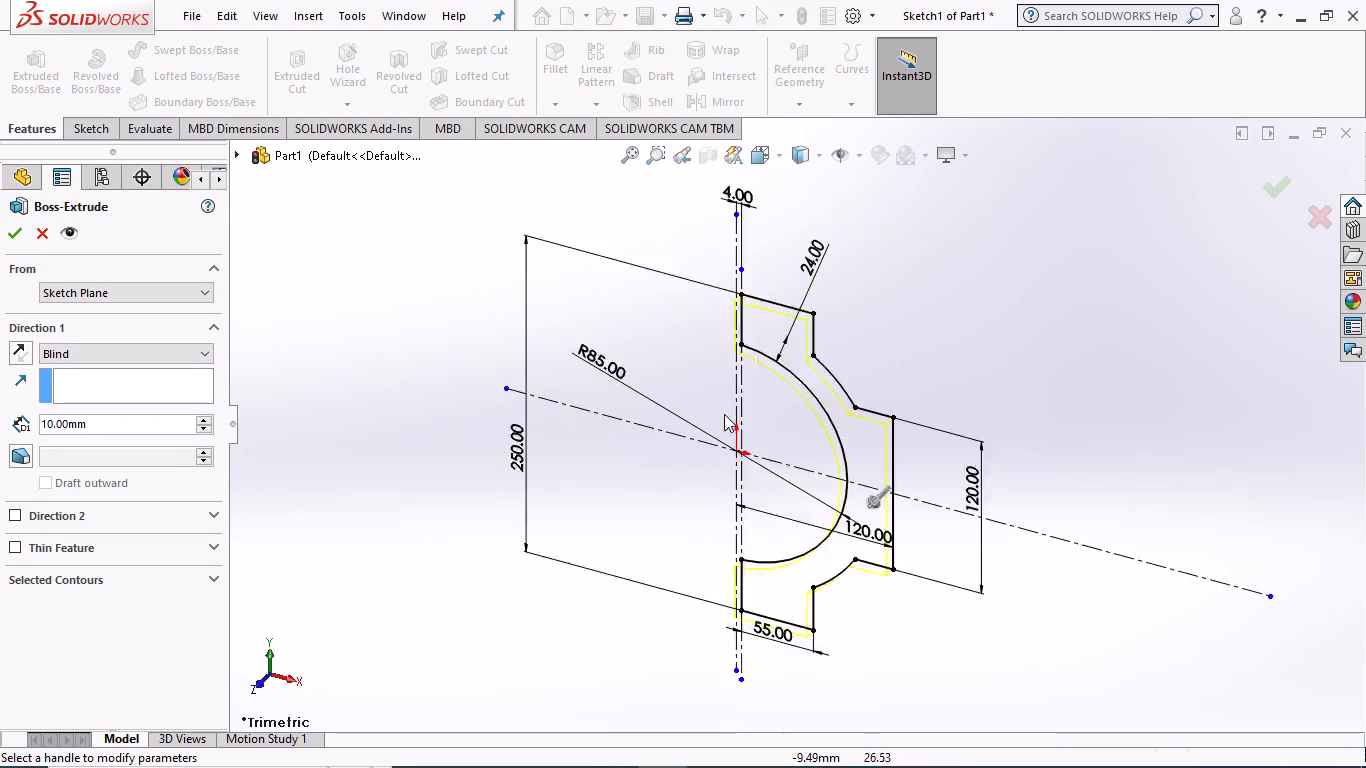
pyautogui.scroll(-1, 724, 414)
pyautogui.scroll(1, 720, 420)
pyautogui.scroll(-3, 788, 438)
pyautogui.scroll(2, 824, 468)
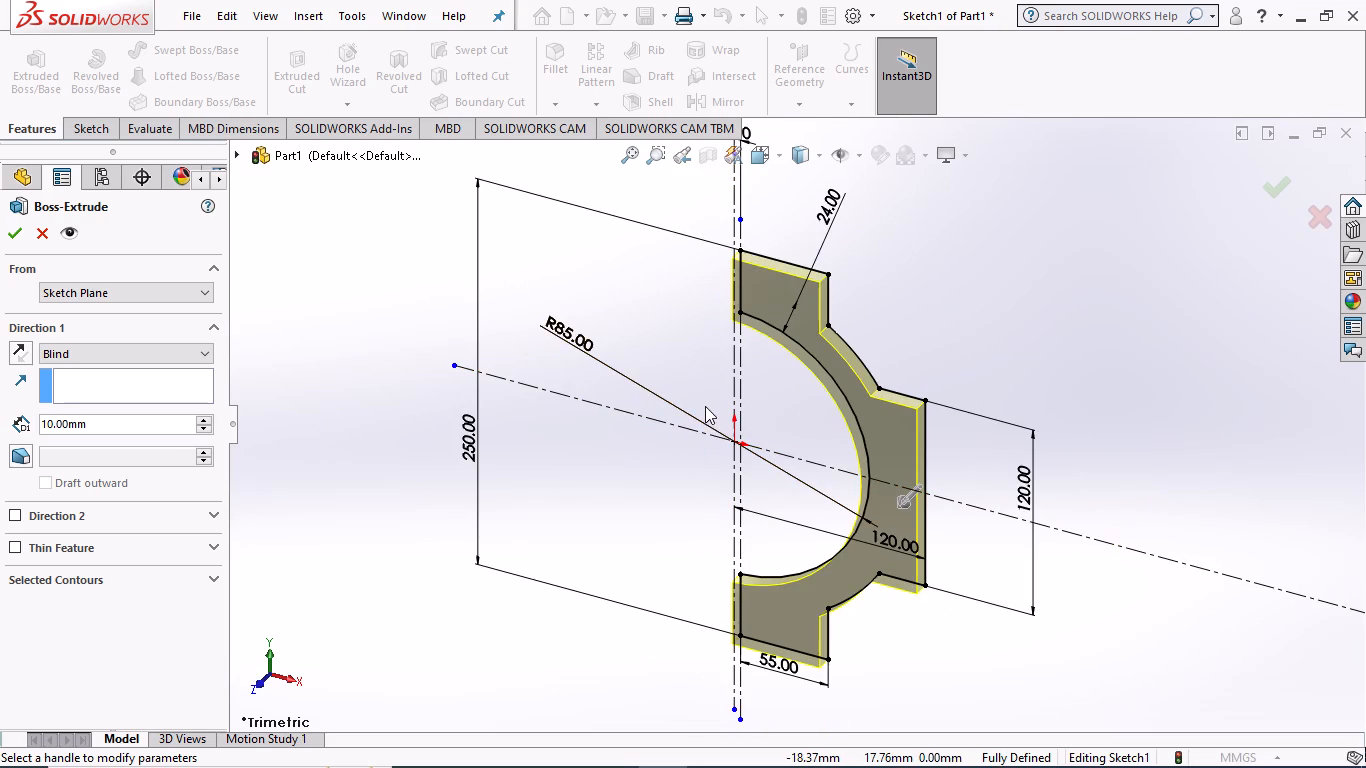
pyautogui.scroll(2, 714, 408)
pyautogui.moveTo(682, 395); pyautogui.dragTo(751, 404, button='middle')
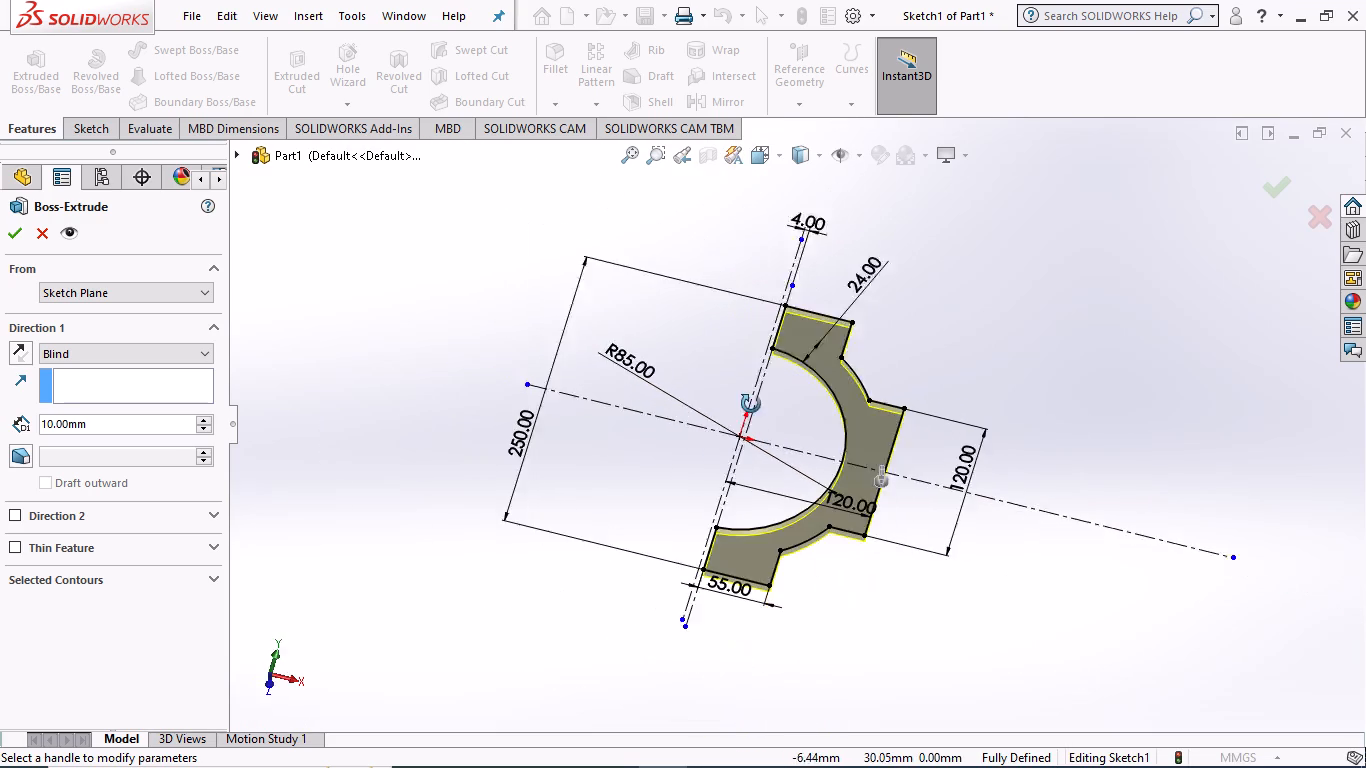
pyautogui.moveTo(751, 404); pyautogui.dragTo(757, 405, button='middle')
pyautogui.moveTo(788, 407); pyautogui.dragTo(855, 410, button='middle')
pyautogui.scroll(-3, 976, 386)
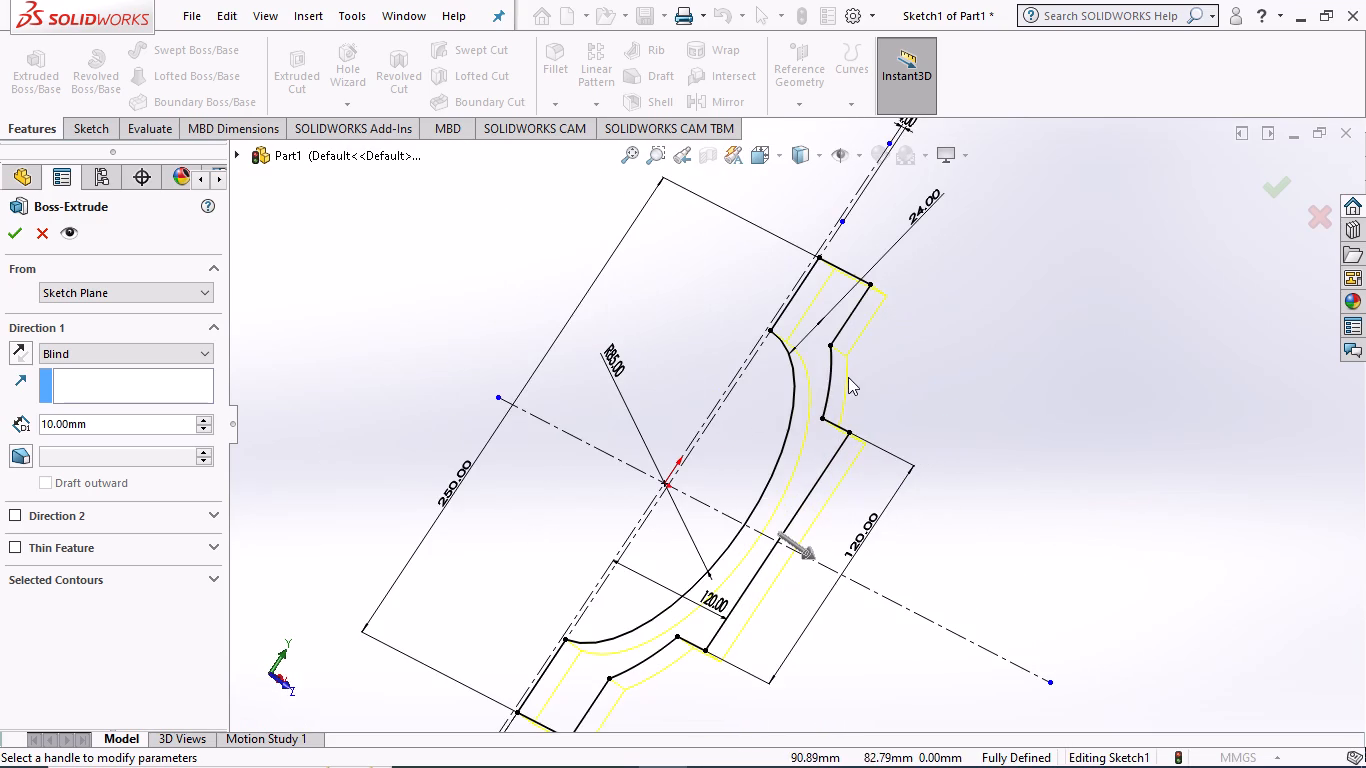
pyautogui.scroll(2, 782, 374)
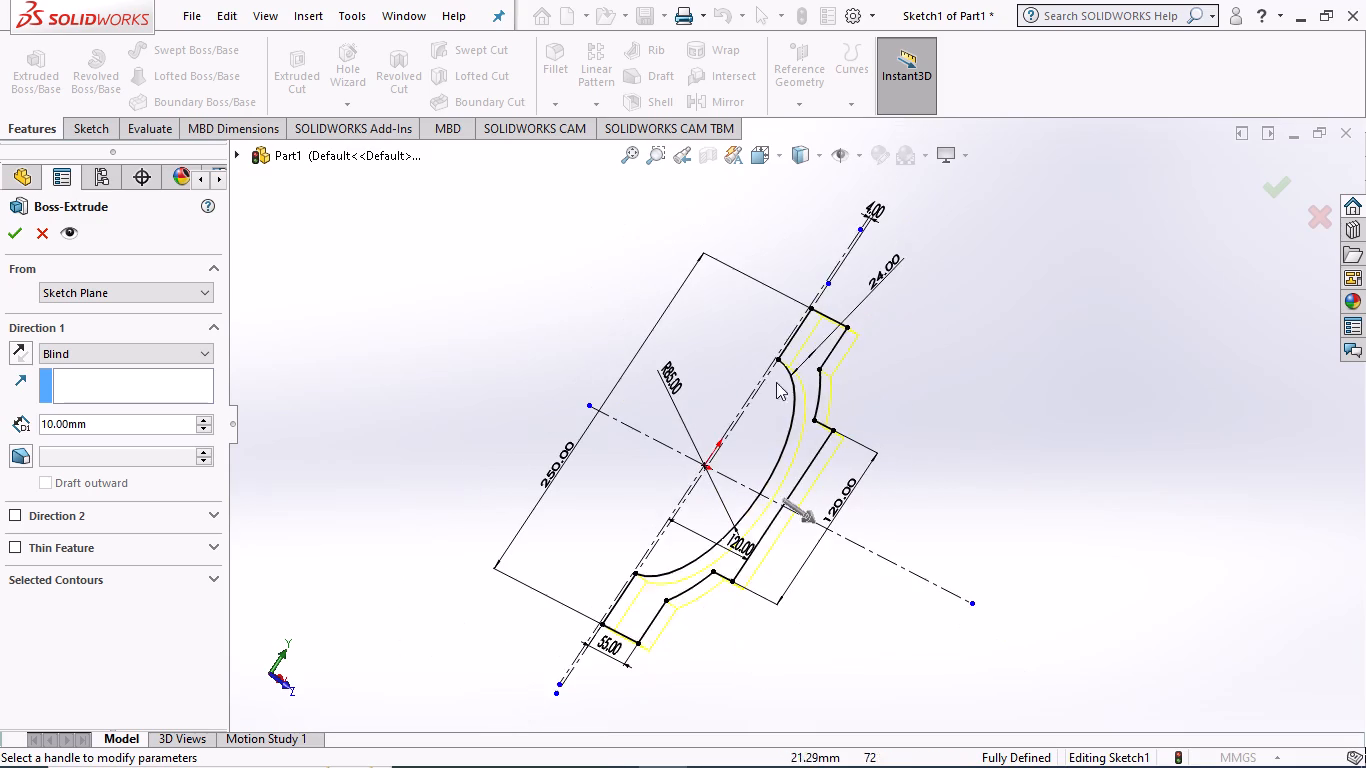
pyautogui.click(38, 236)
# Examine the closed half-ring profile and its dimensions in a tilted view, both close up and as a whole.
pyautogui.moveTo(1011, 460); pyautogui.dragTo(995, 457, button='middle')
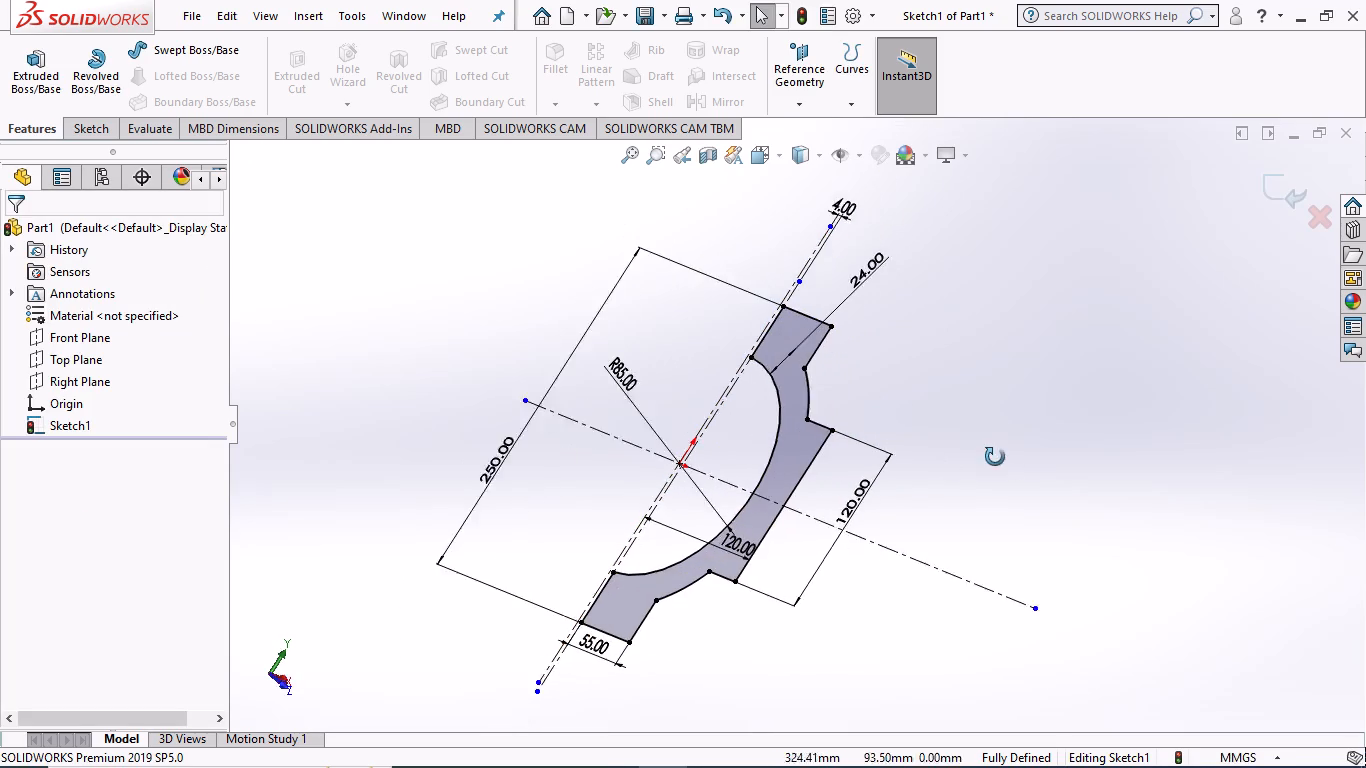
pyautogui.moveTo(995, 457); pyautogui.dragTo(965, 471, button='middle')
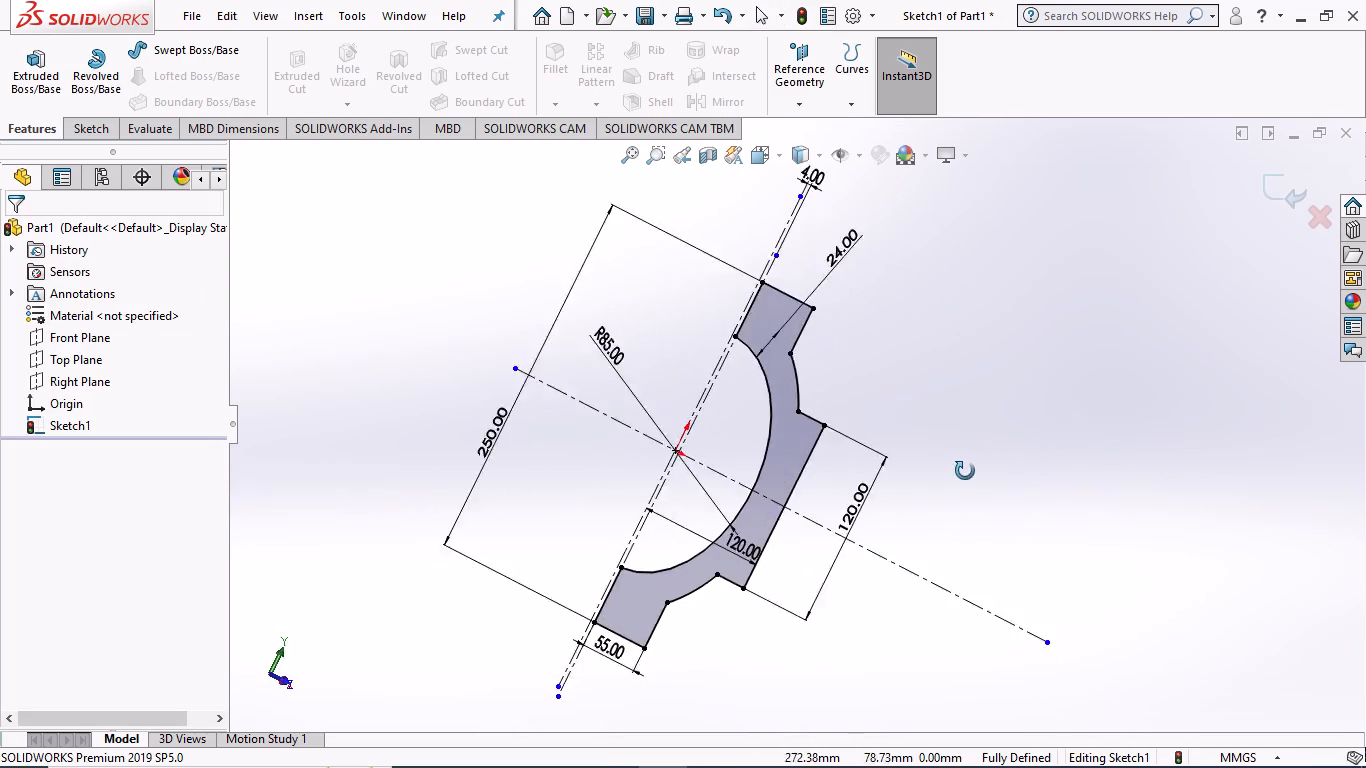
pyautogui.moveTo(965, 471); pyautogui.dragTo(918, 416, button='middle')
pyautogui.scroll(-2, 815, 402)
pyautogui.scroll(-1, 675, 418)
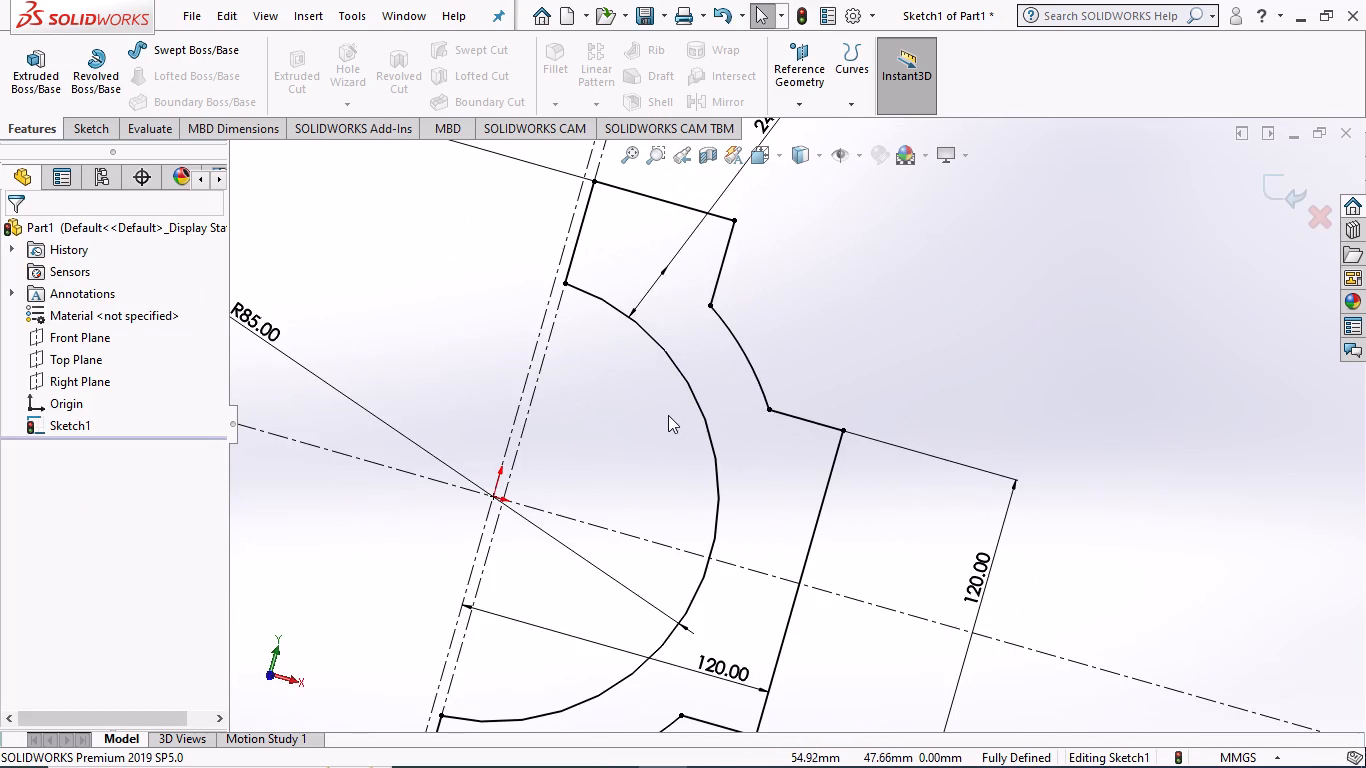
pyautogui.scroll(7, 668, 408)
pyautogui.scroll(-2, 708, 444)
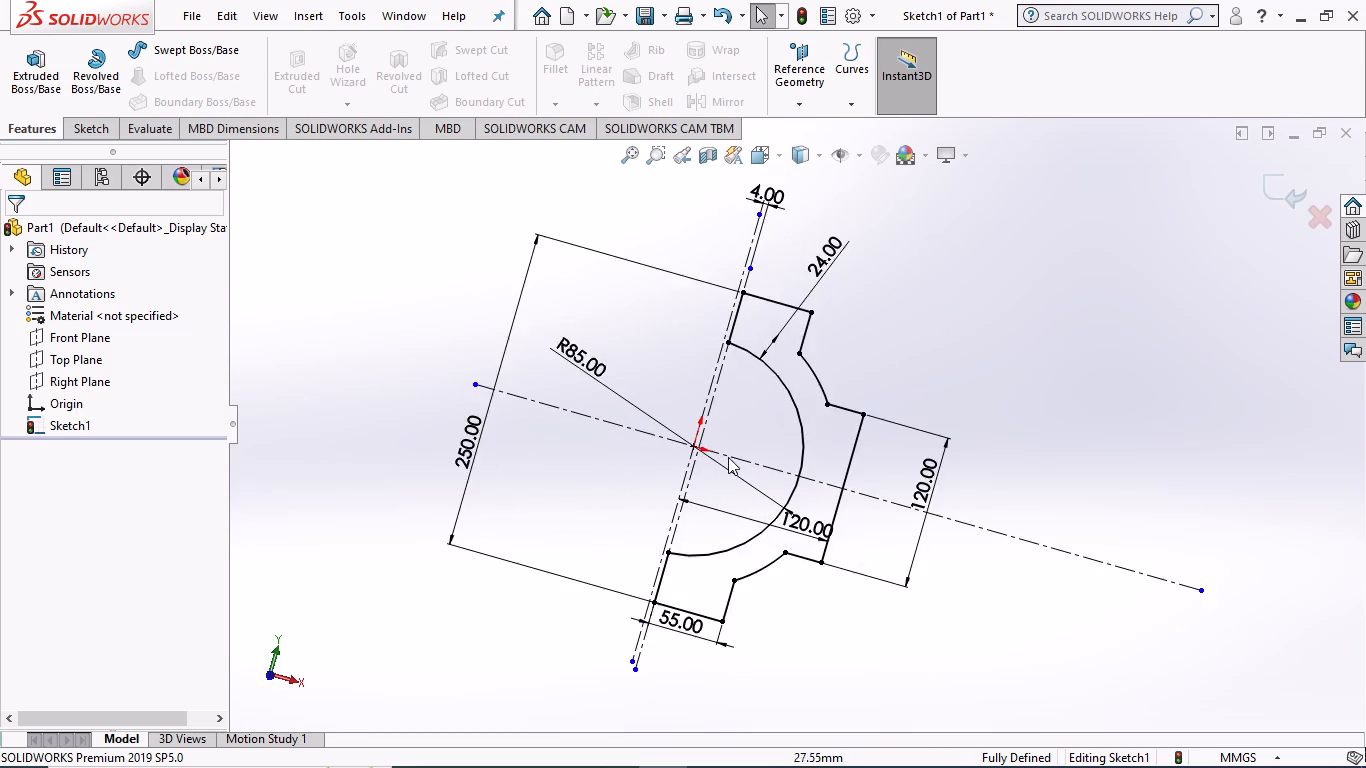
pyautogui.scroll(-2, 729, 457)
pyautogui.scroll(3, 735, 457)
pyautogui.scroll(-1, 847, 454)
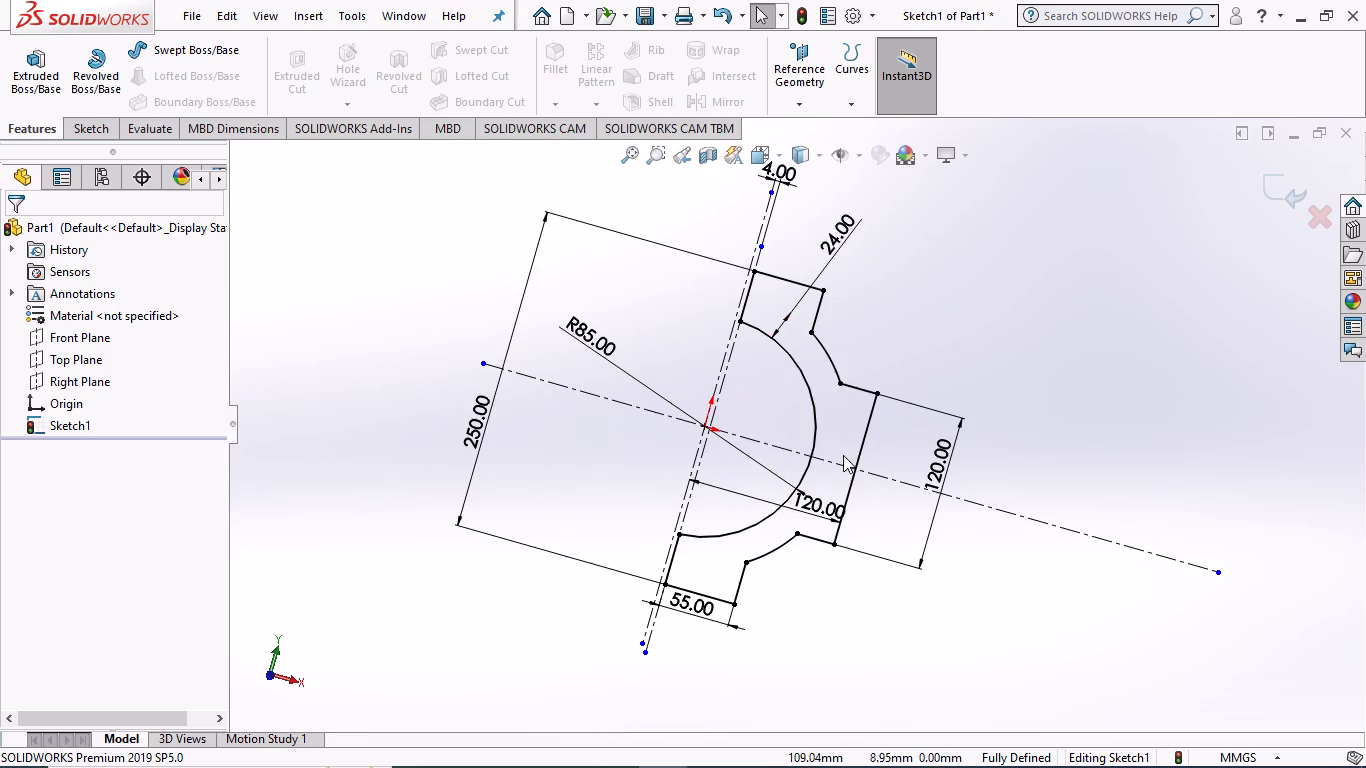
pyautogui.scroll(-2, 750, 442)
pyautogui.scroll(1, 750, 442)
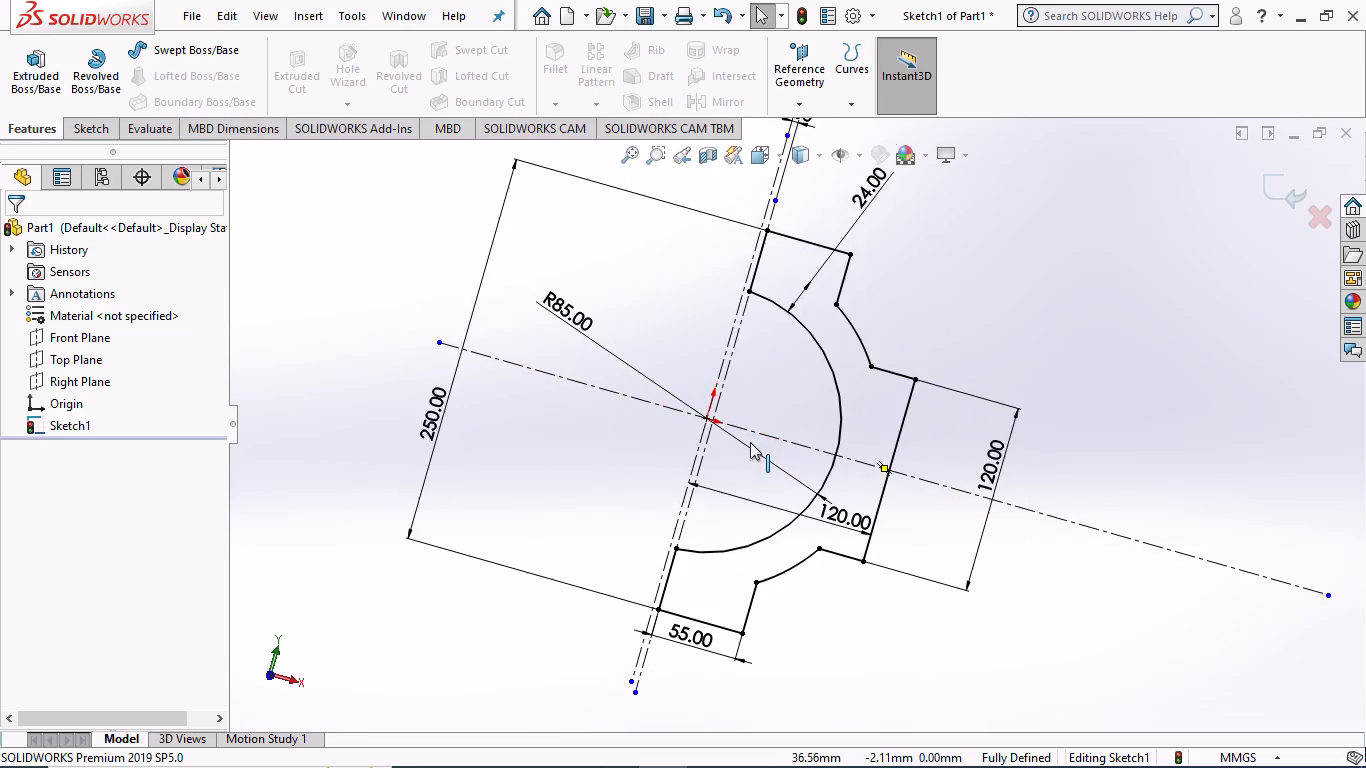
pyautogui.scroll(1, 753, 443)
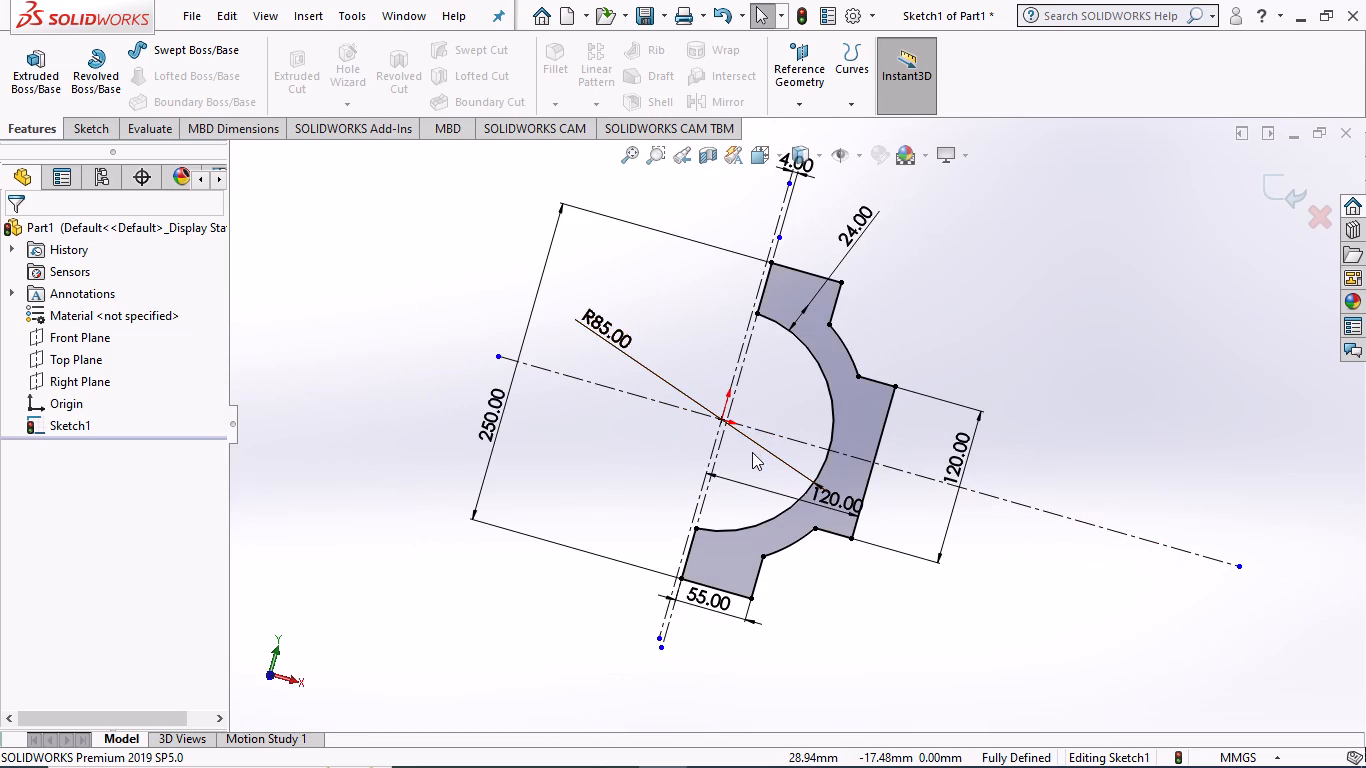
pyautogui.scroll(-3, 754, 451)
pyautogui.scroll(3, 769, 441)
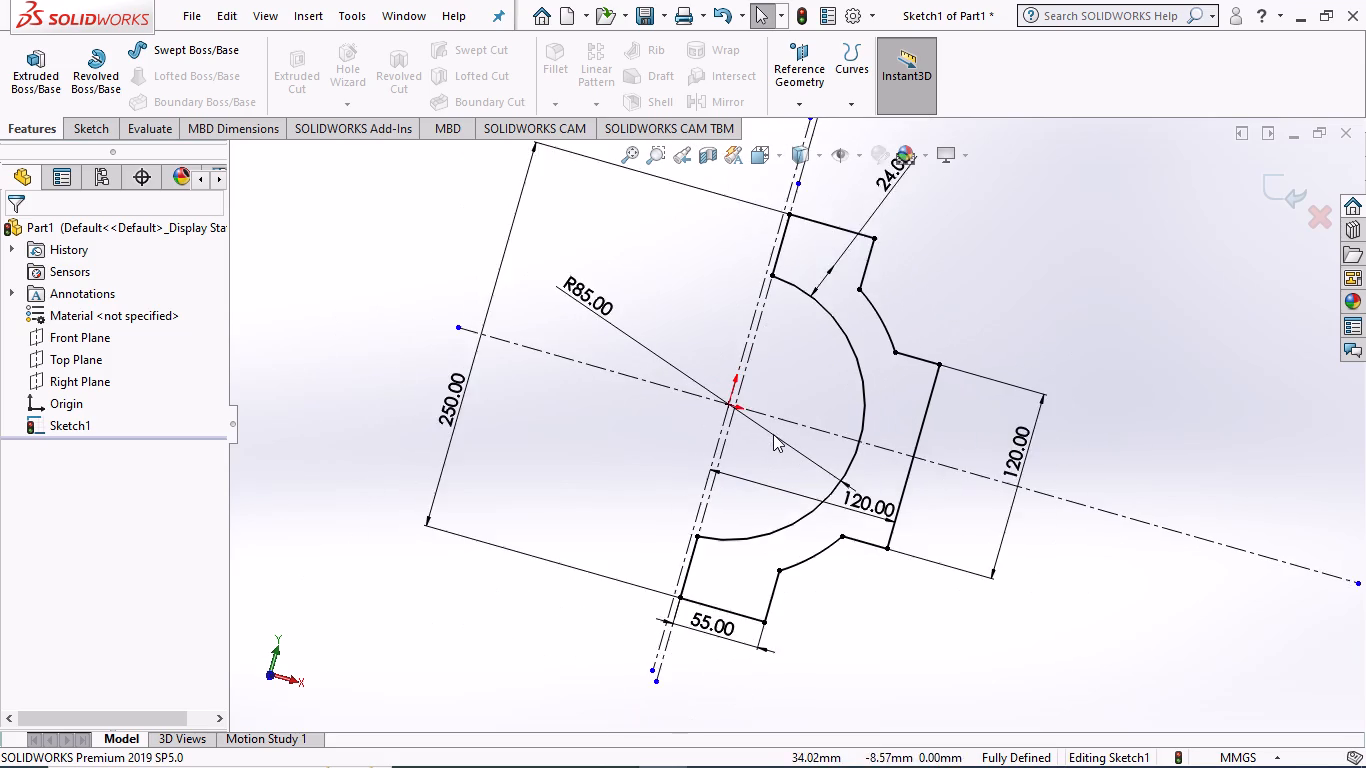
pyautogui.scroll(1, 773, 434)
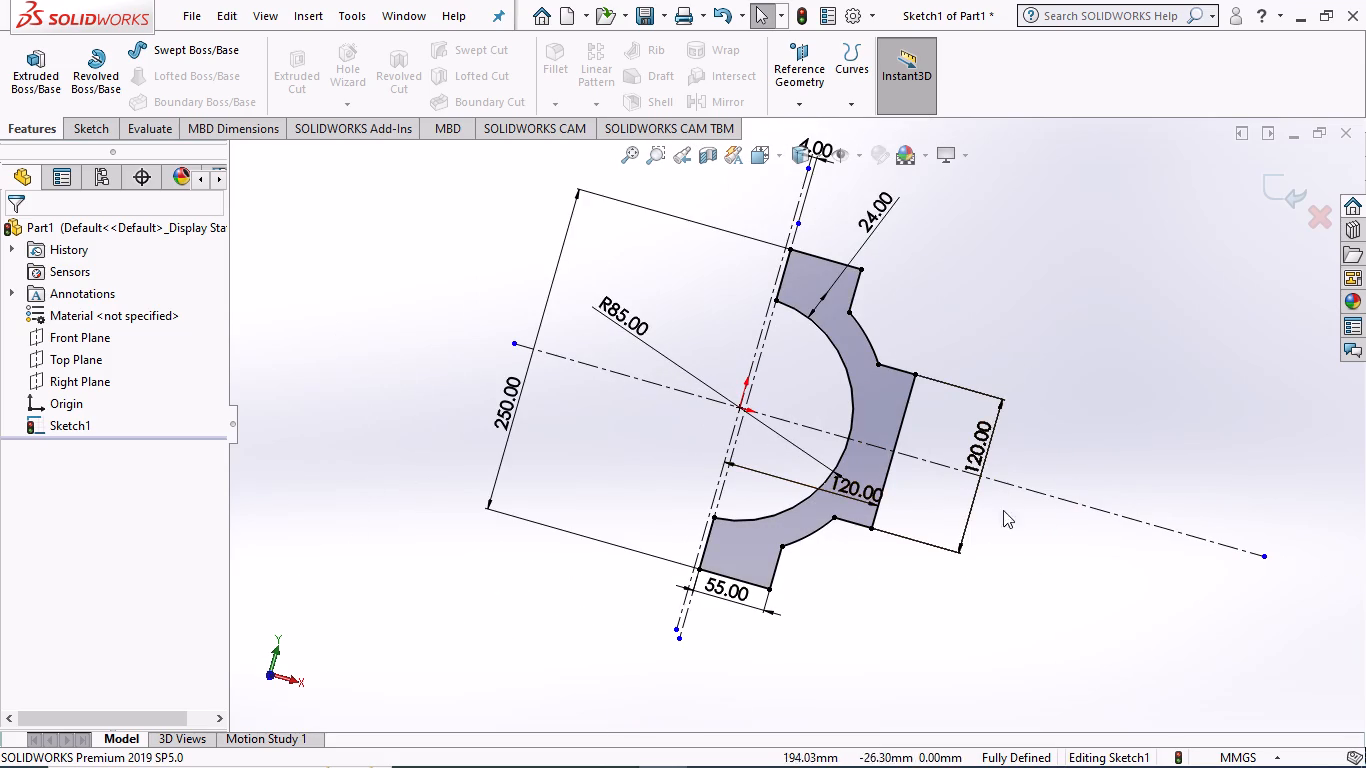
pyautogui.scroll(-3, 842, 441)
pyautogui.scroll(2, 799, 408)
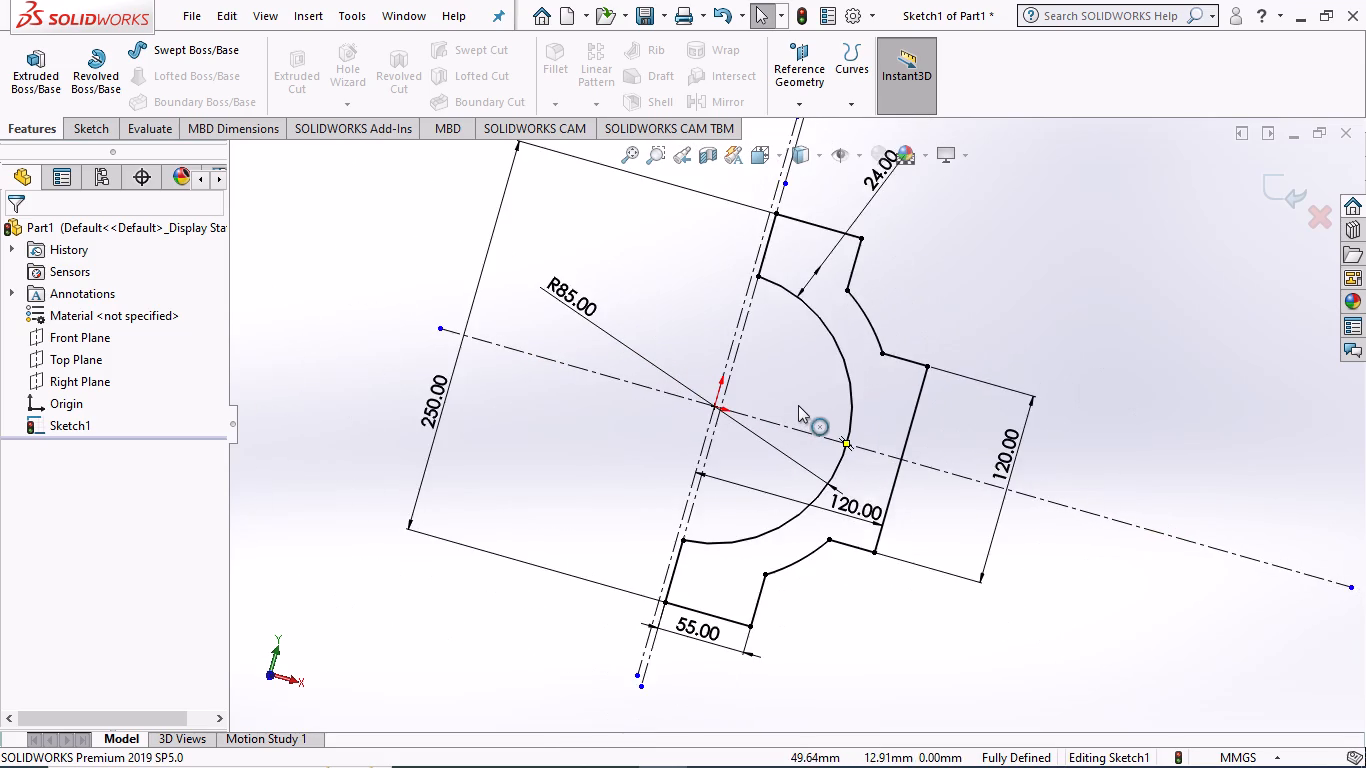
pyautogui.scroll(3, 798, 403)
pyautogui.scroll(-4, 801, 400)
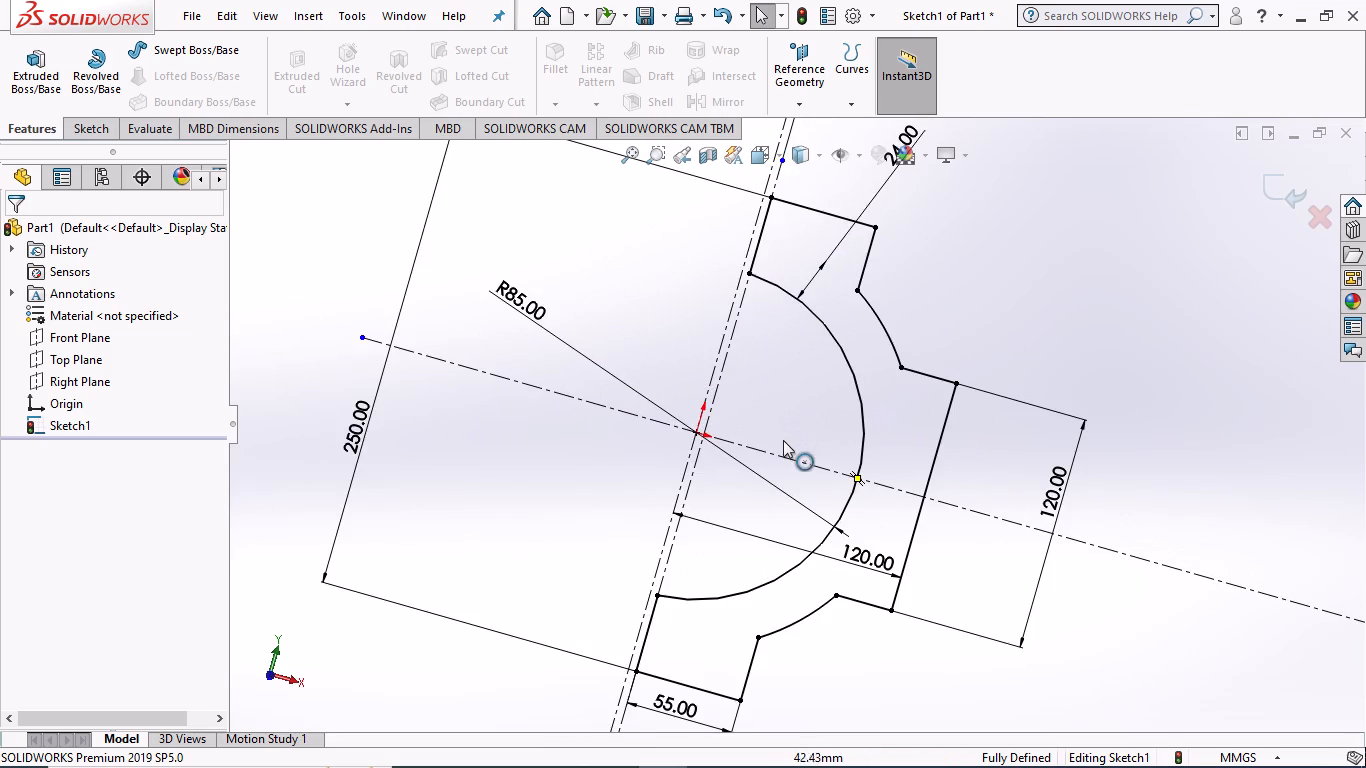
pyautogui.scroll(-3, 785, 441)
pyautogui.scroll(3, 770, 438)
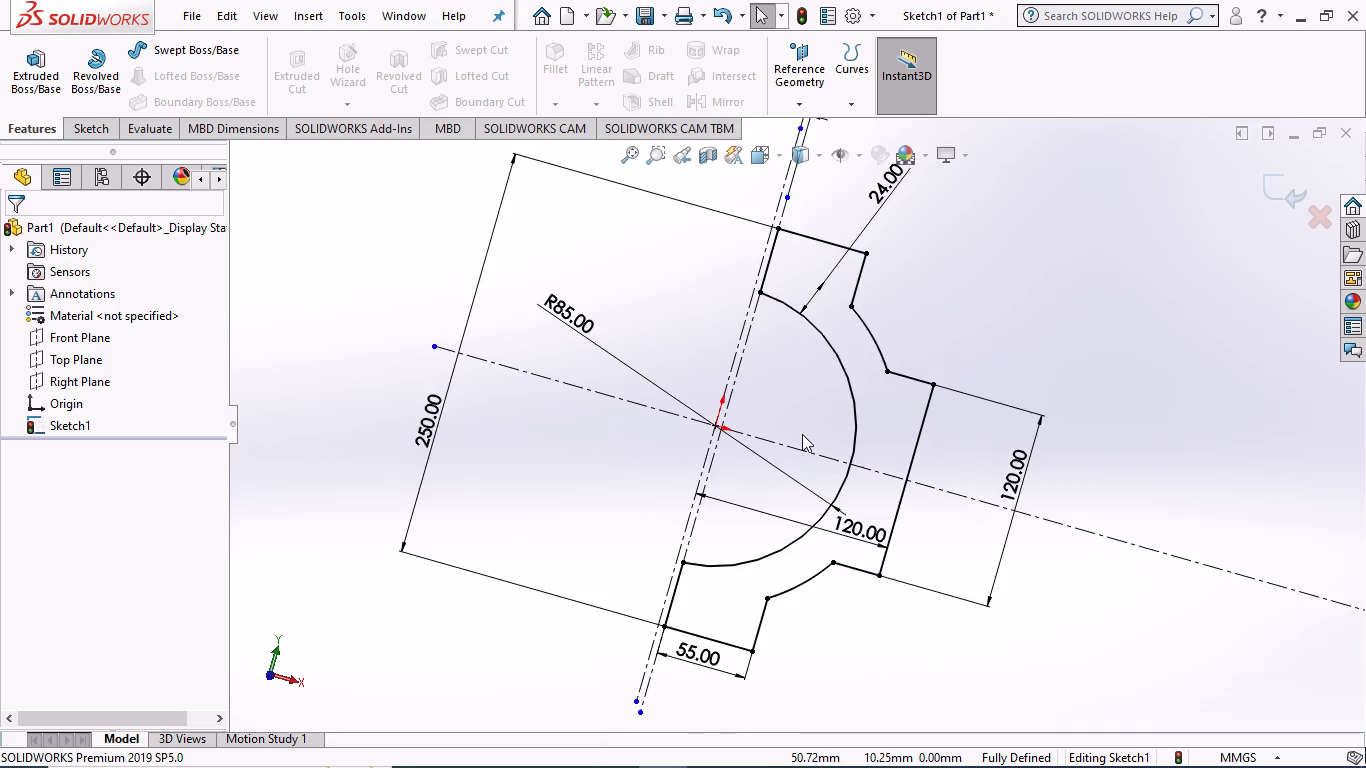
pyautogui.scroll(2, 805, 430)
pyautogui.scroll(-7, 743, 402)
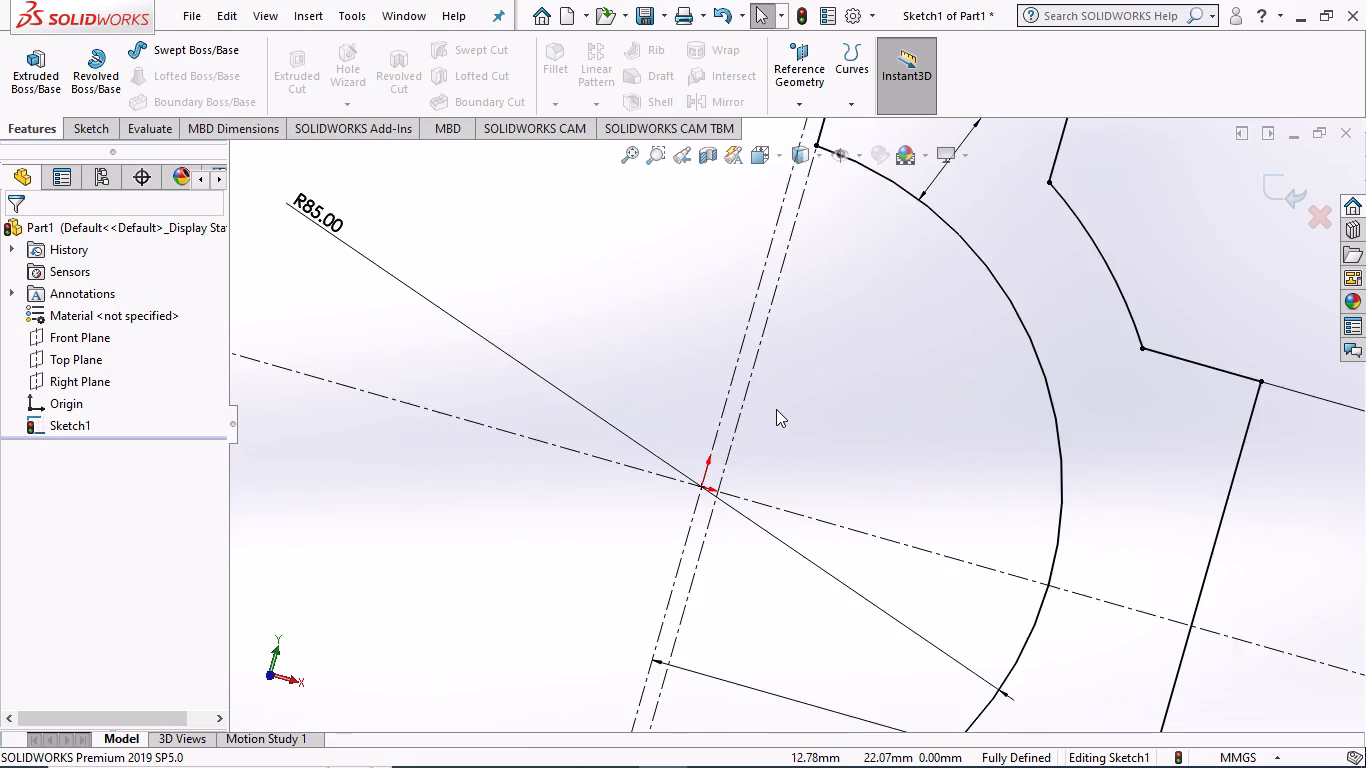
pyautogui.scroll(11, 776, 409)
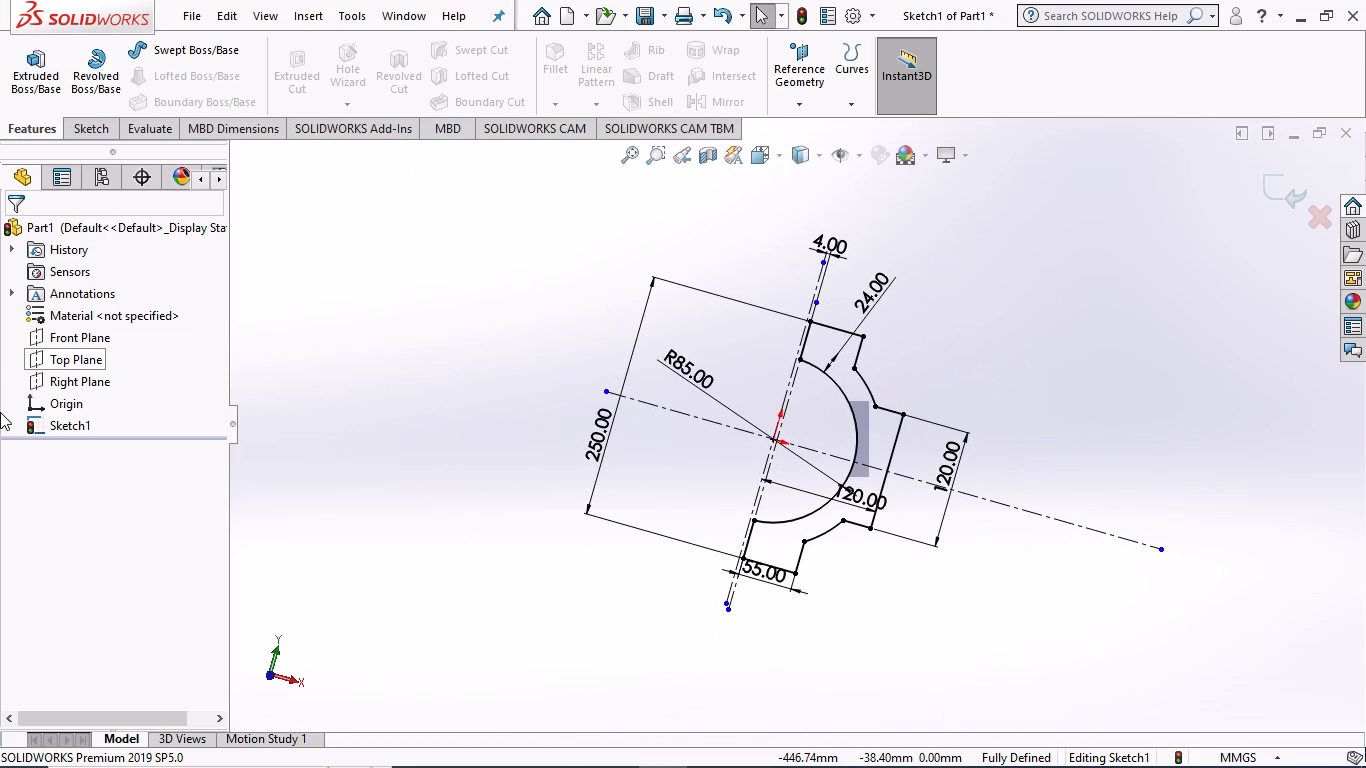
pyautogui.scroll(1, 106, 486)
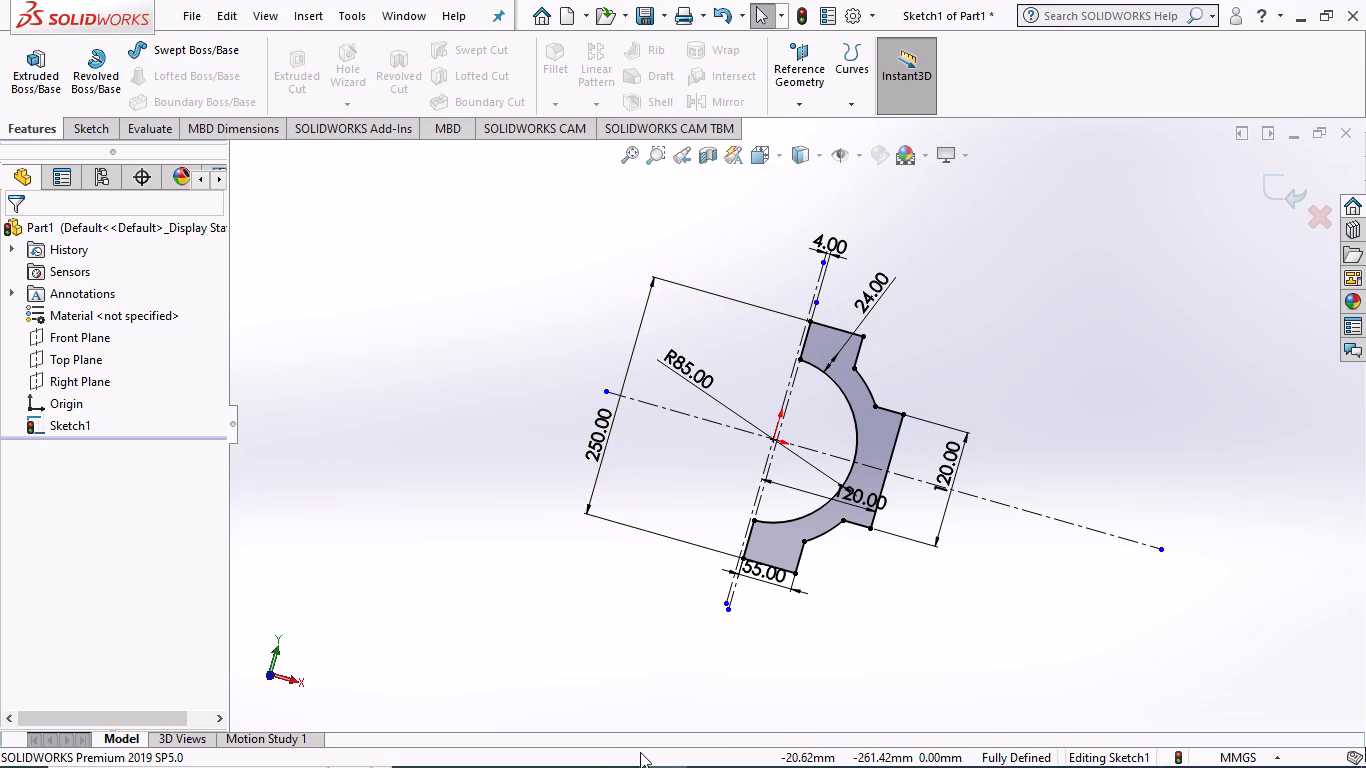
pyautogui.scroll(1, 710, 689)
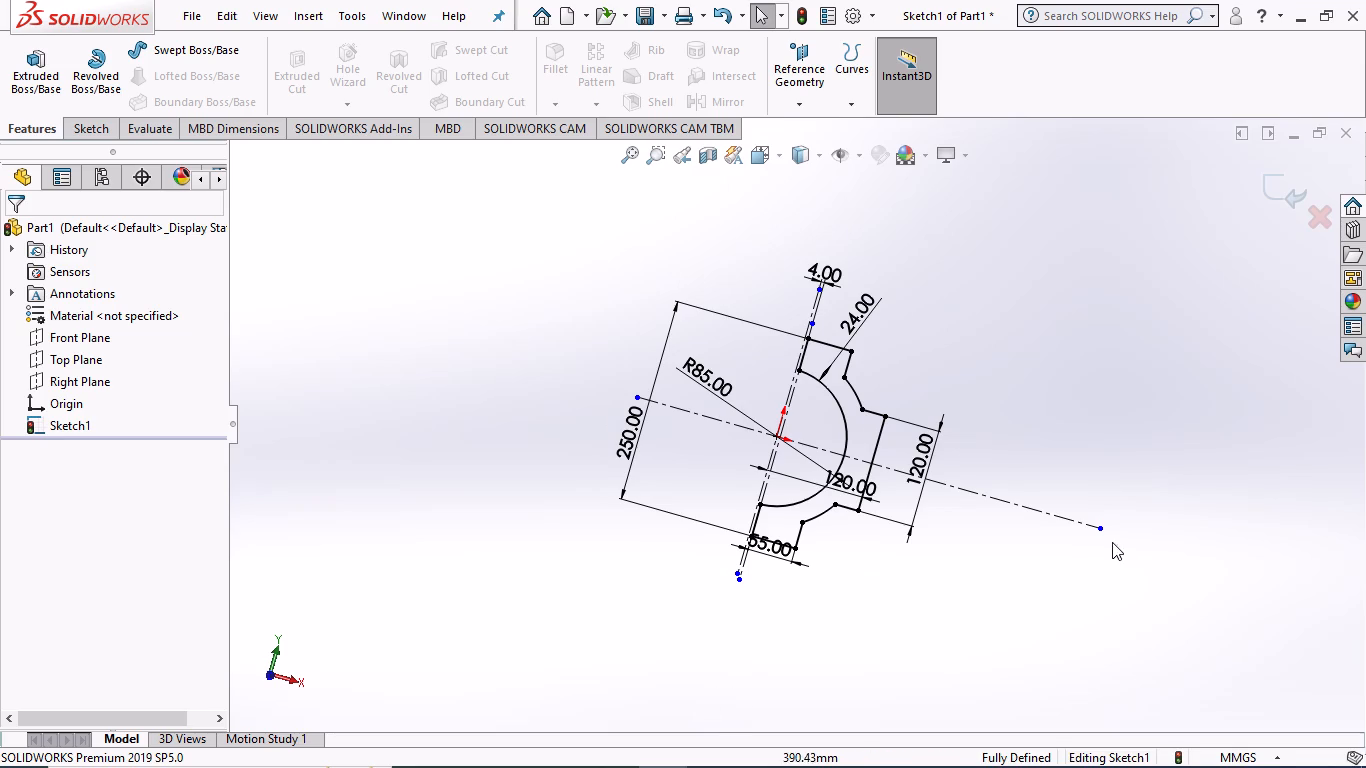
pyautogui.scroll(2, 1048, 493)
pyautogui.scroll(-3, 1027, 500)
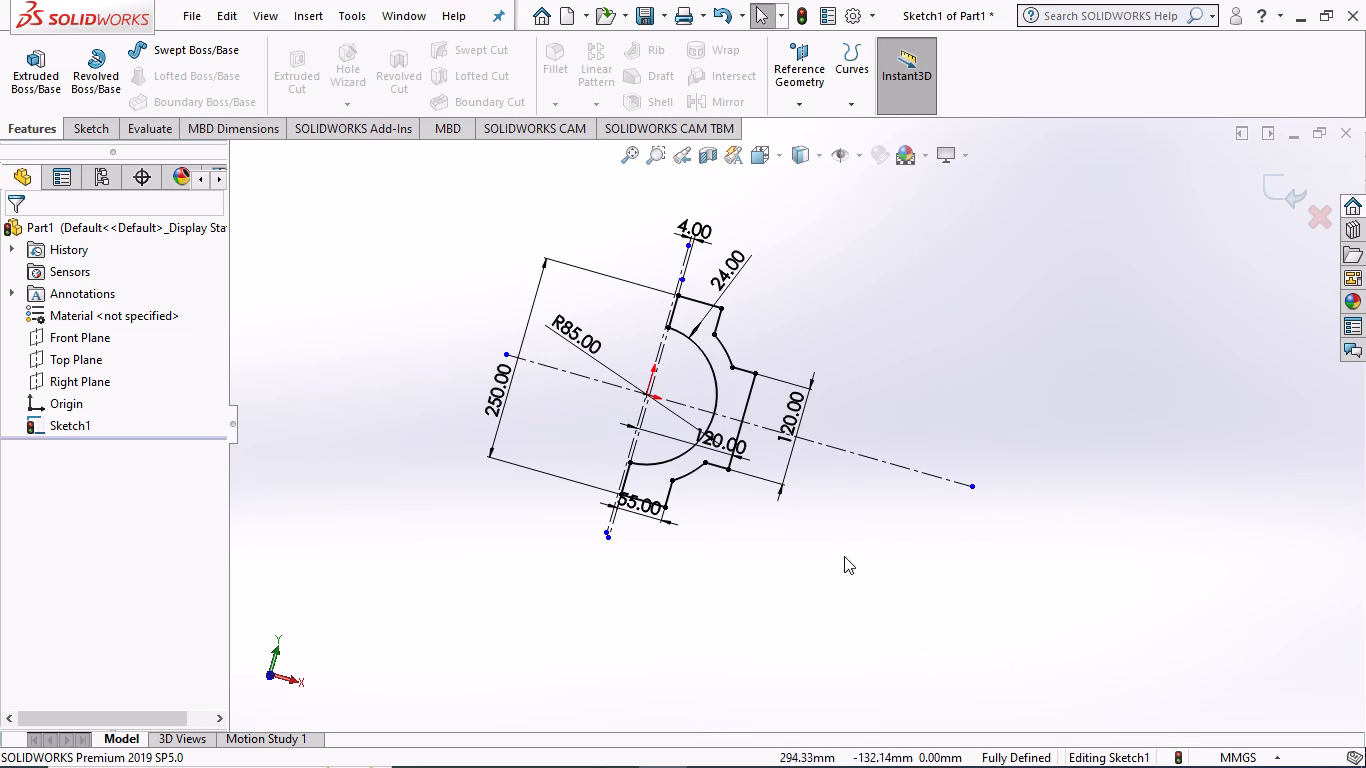
# In the Front view, delete all entities and dimensions of Sketch1, including the centerlines.
pyautogui.click(779, 148)
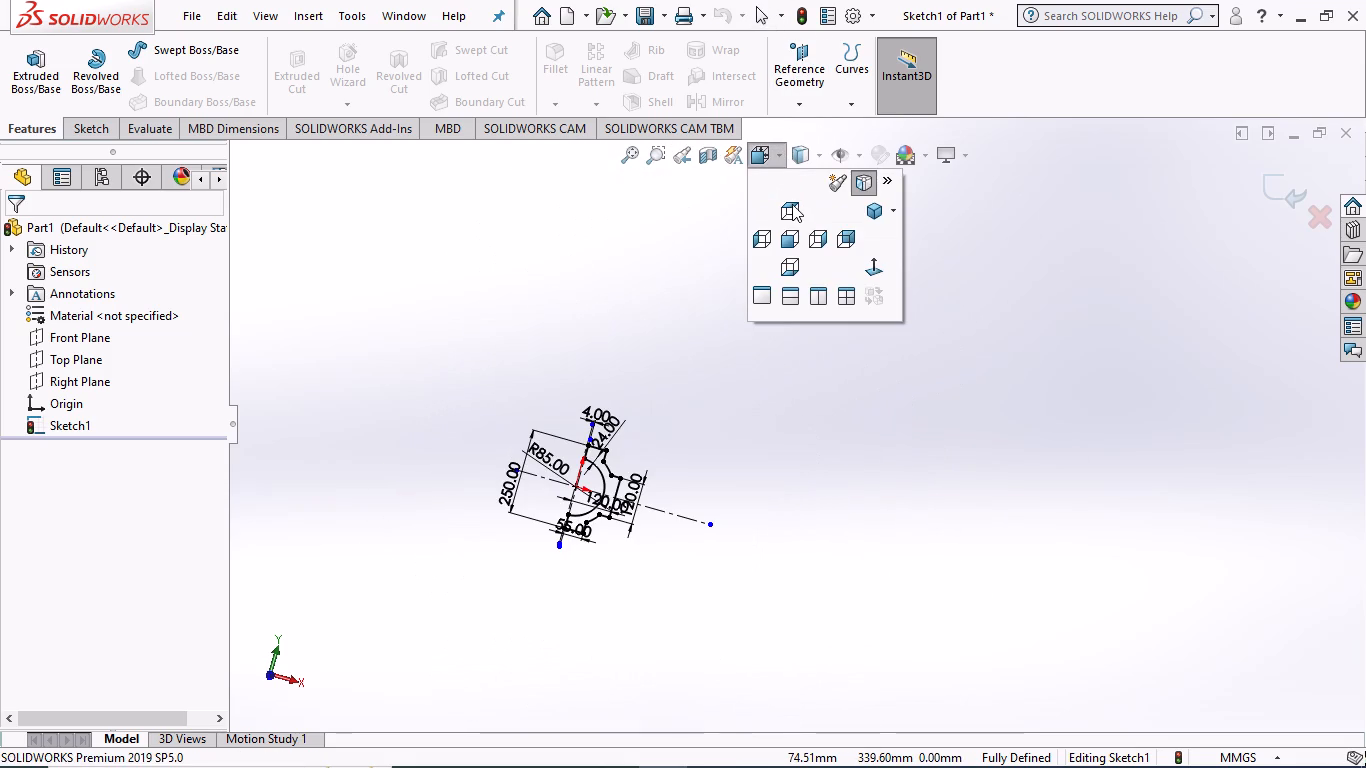
pyautogui.click(790, 227)
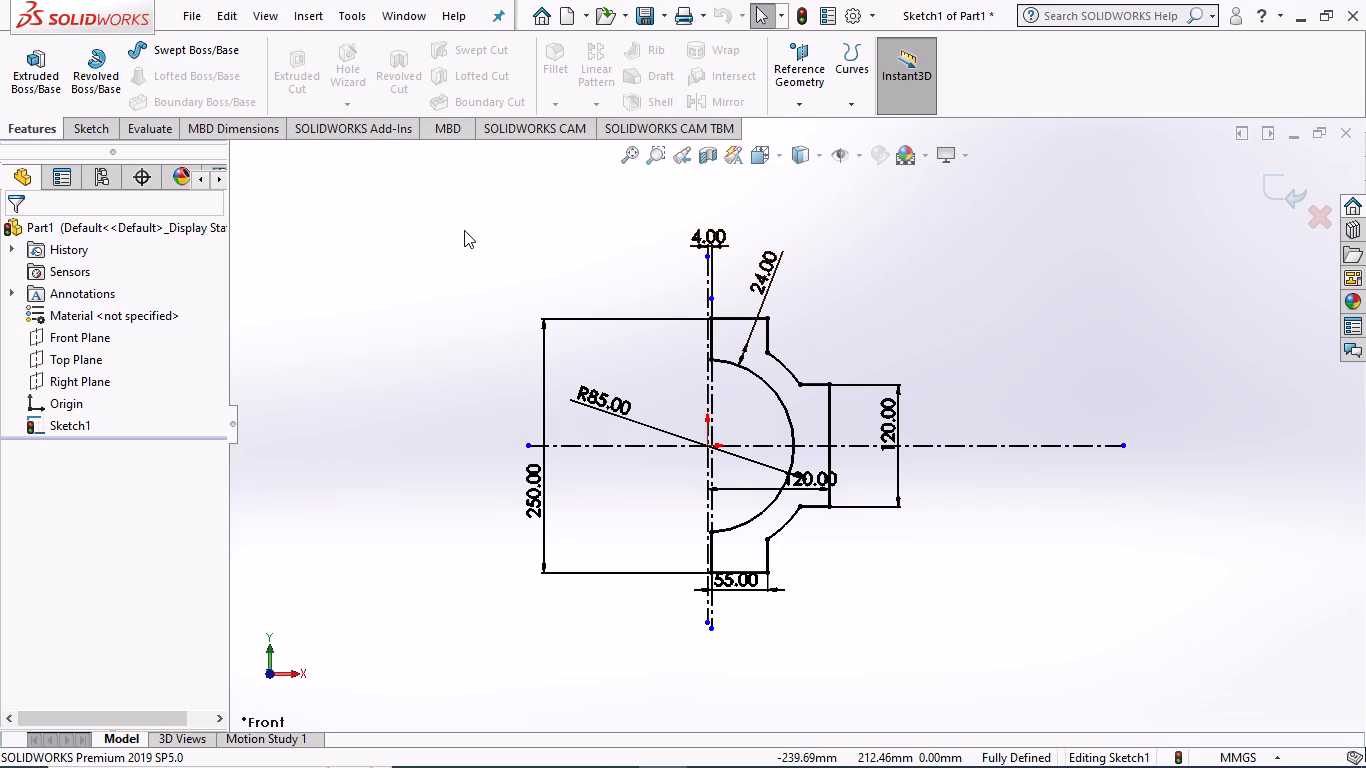
pyautogui.click(414, 201)
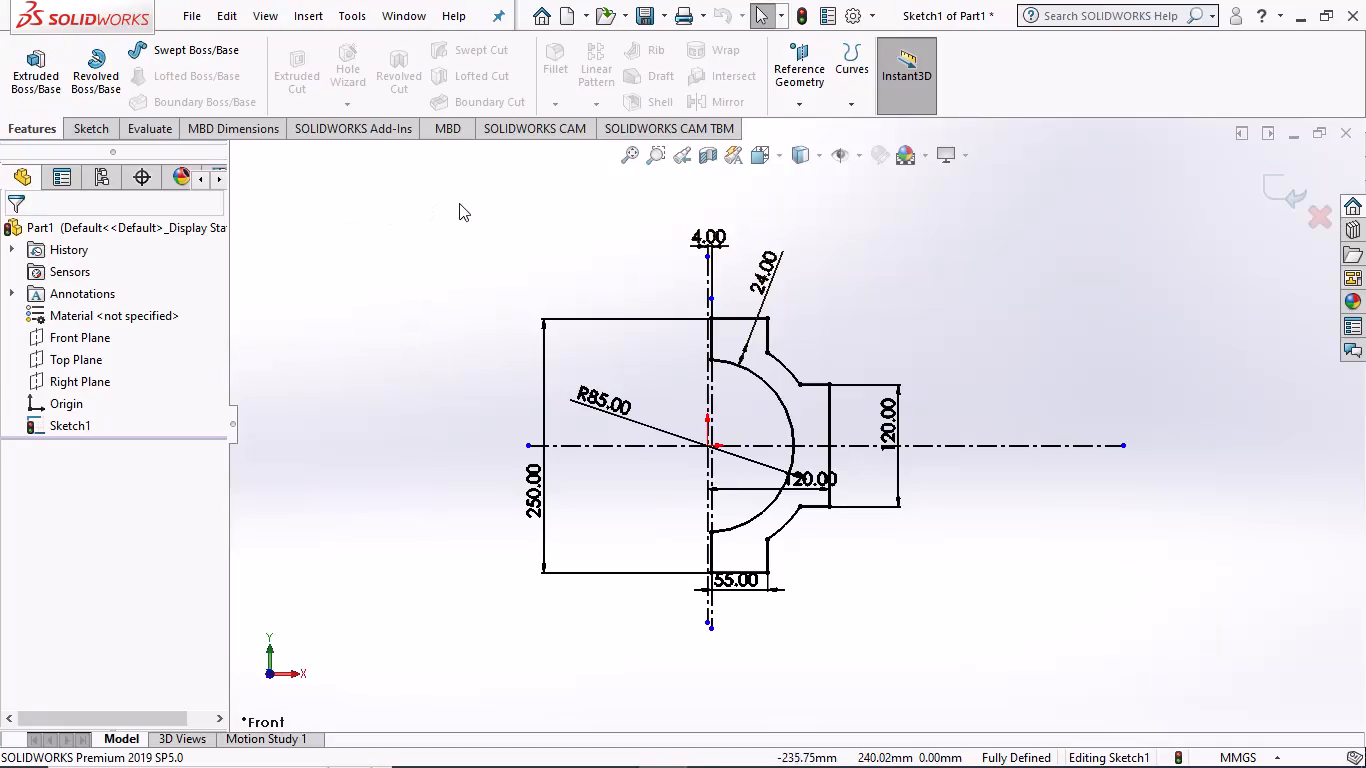
pyautogui.moveTo(455, 205); pyautogui.dragTo(1212, 607)
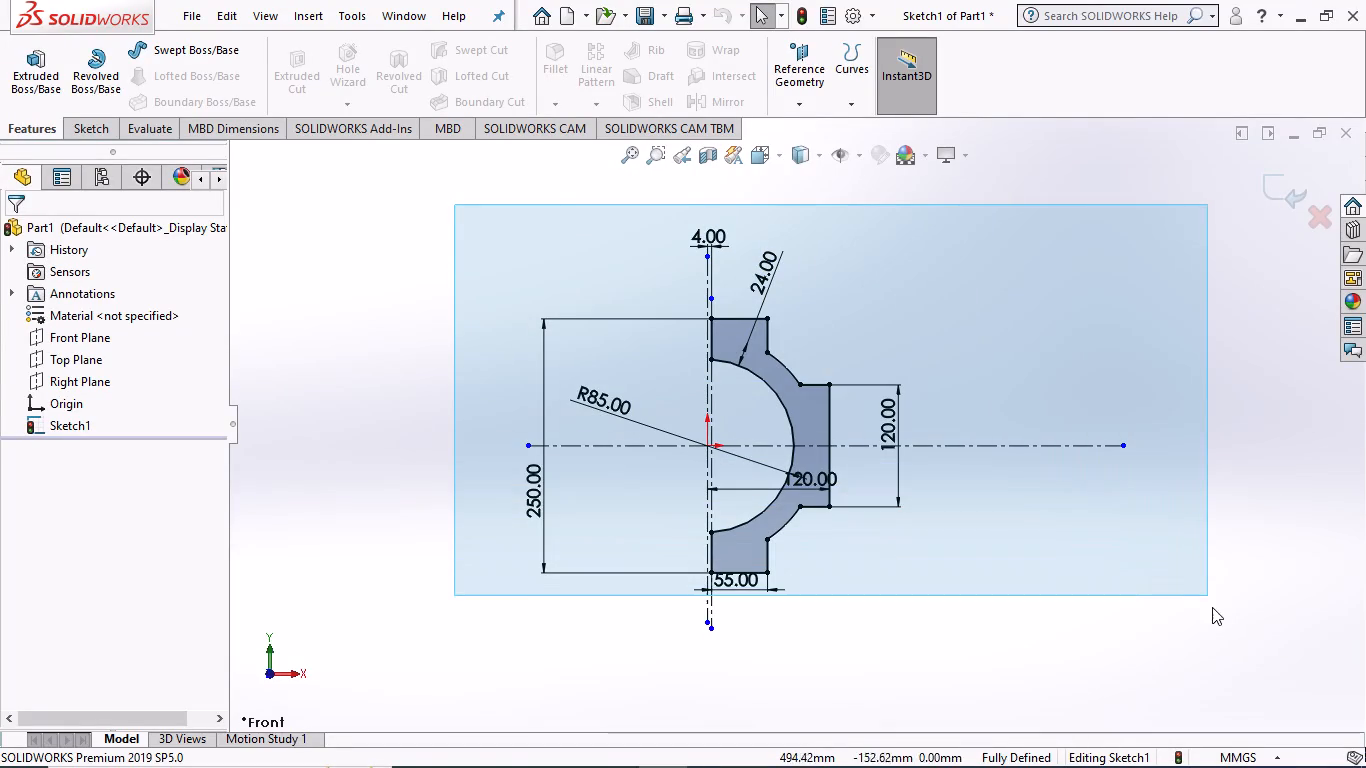
pyautogui.moveTo(1212, 607); pyautogui.dragTo(1177, 691)
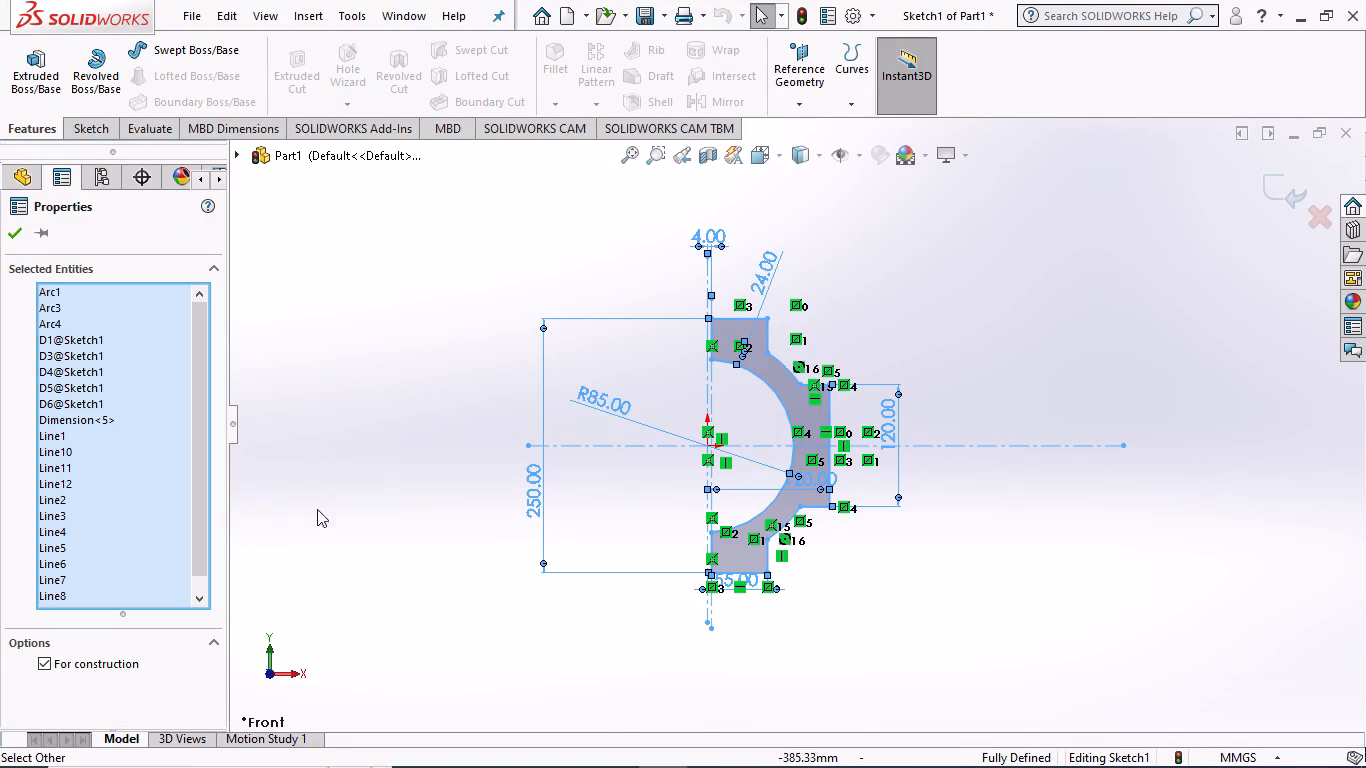
pyautogui.press('Delete')
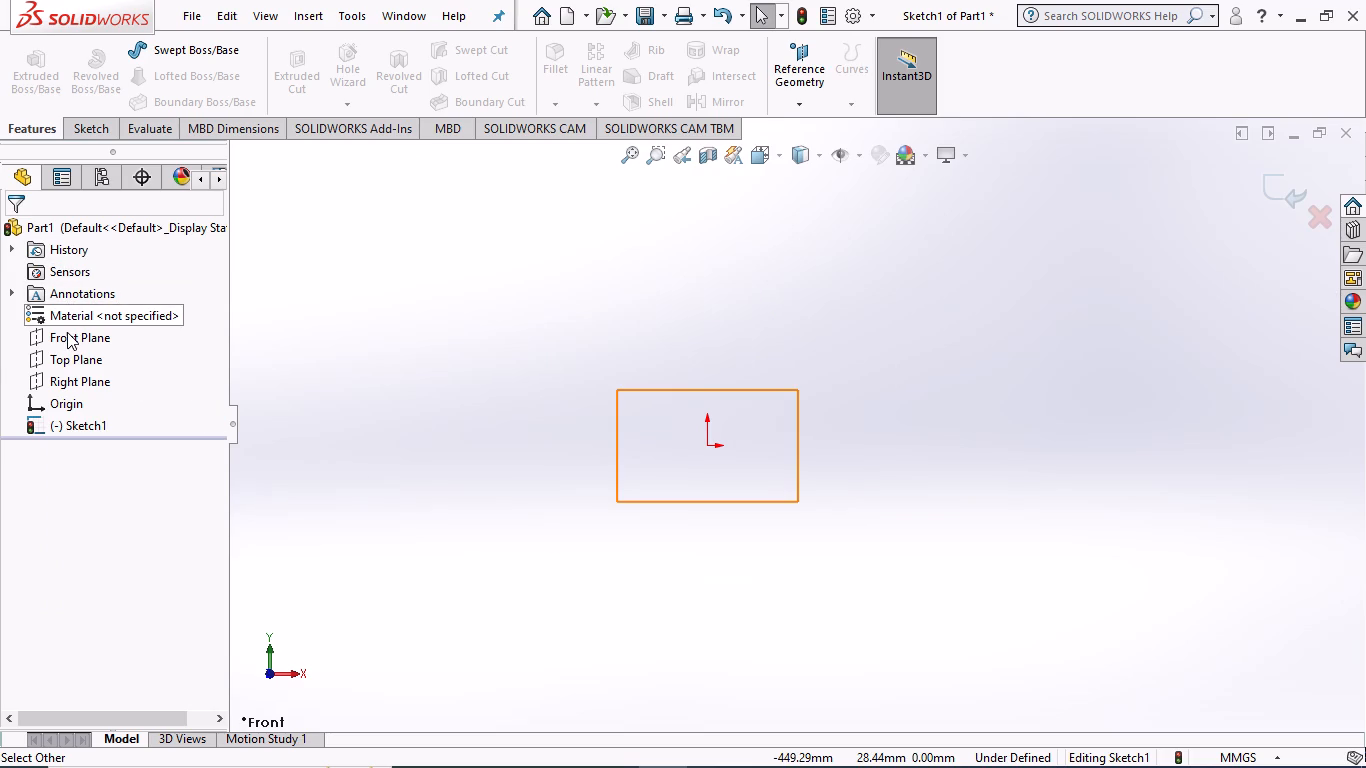
# Sketch a vertical centerline about 523 mm long through the origin, extending above and below it.
pyautogui.click(37, 334)
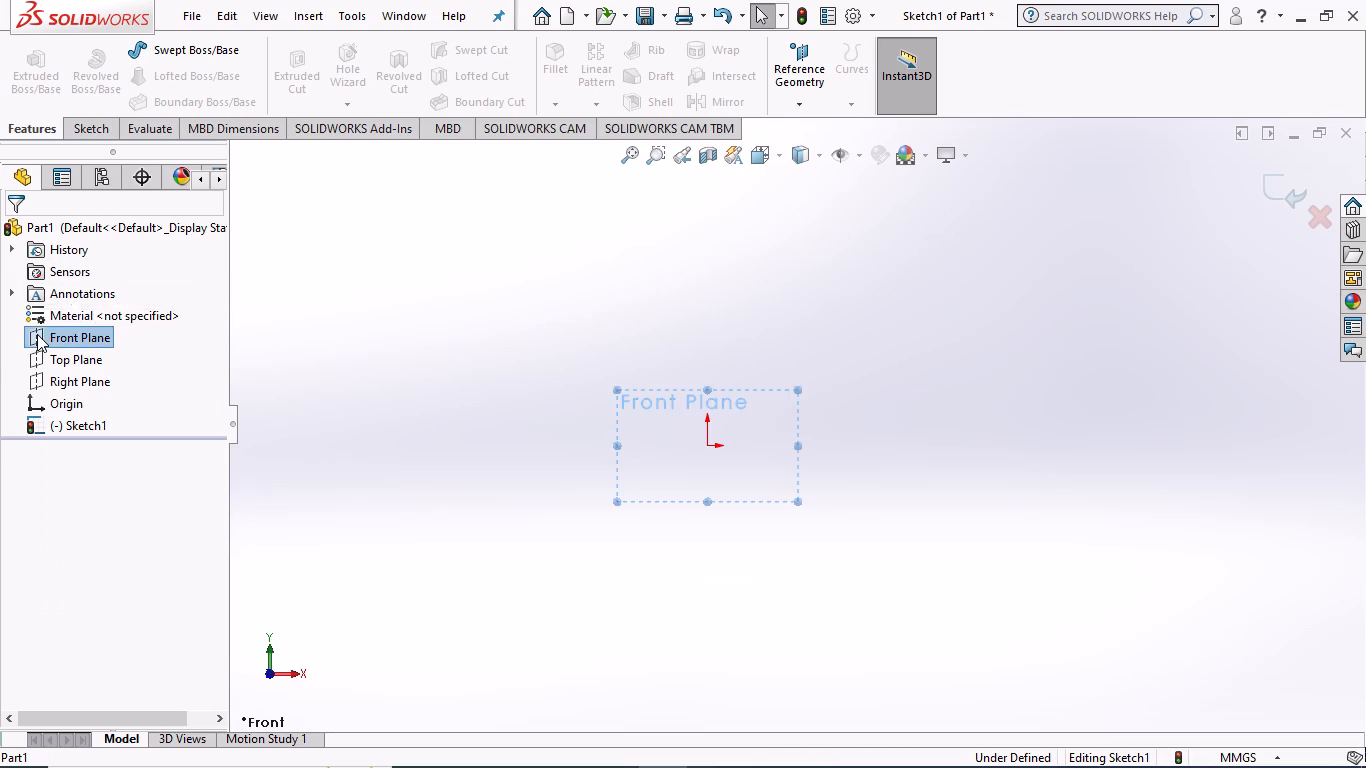
pyautogui.click(288, 352)
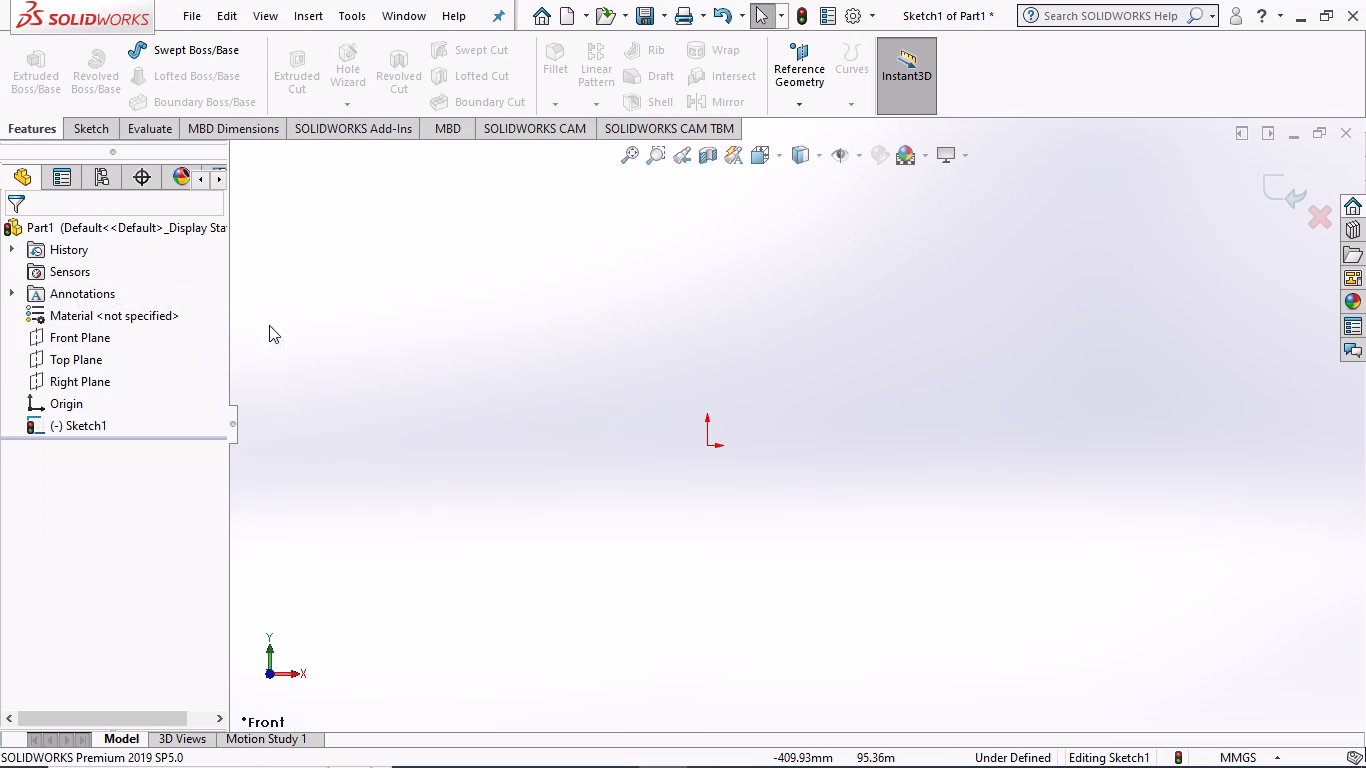
pyautogui.click(77, 121)
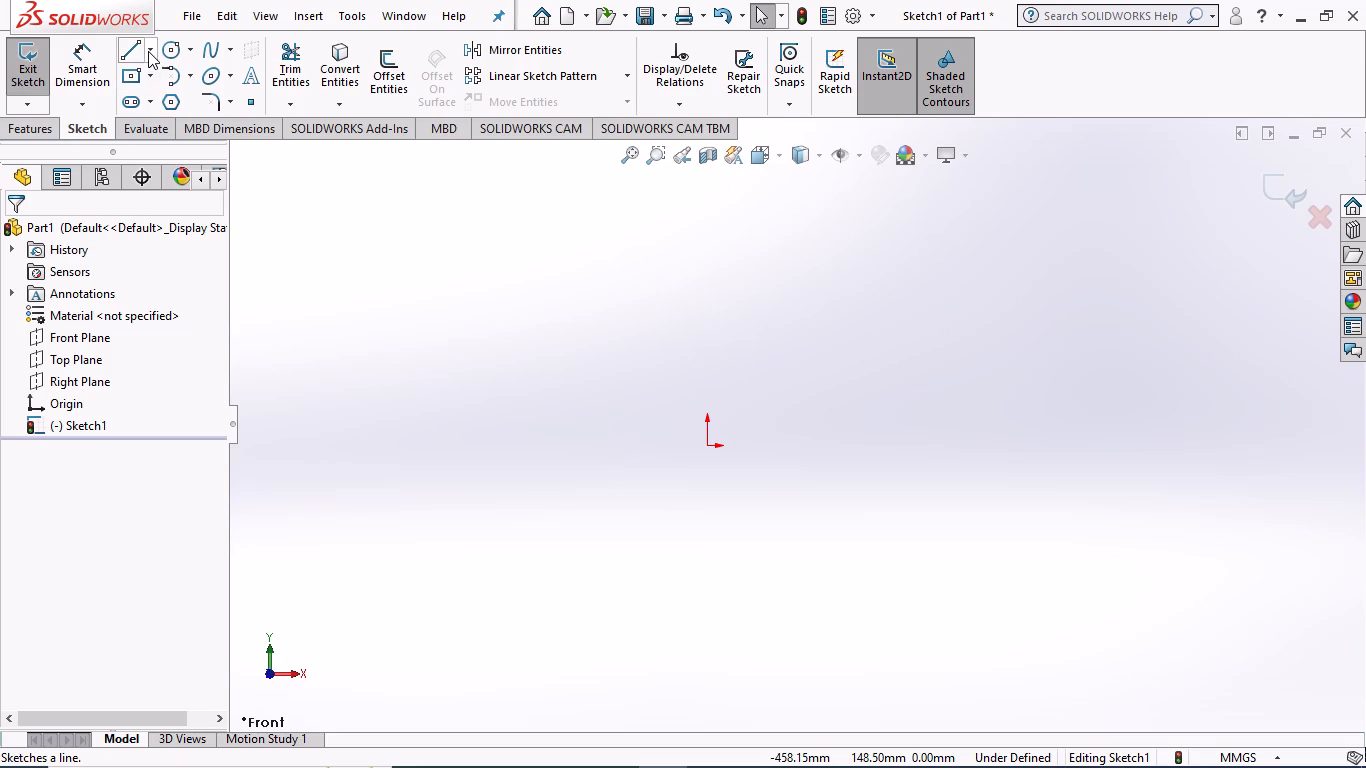
pyautogui.click(148, 51)
pyautogui.click(151, 95)
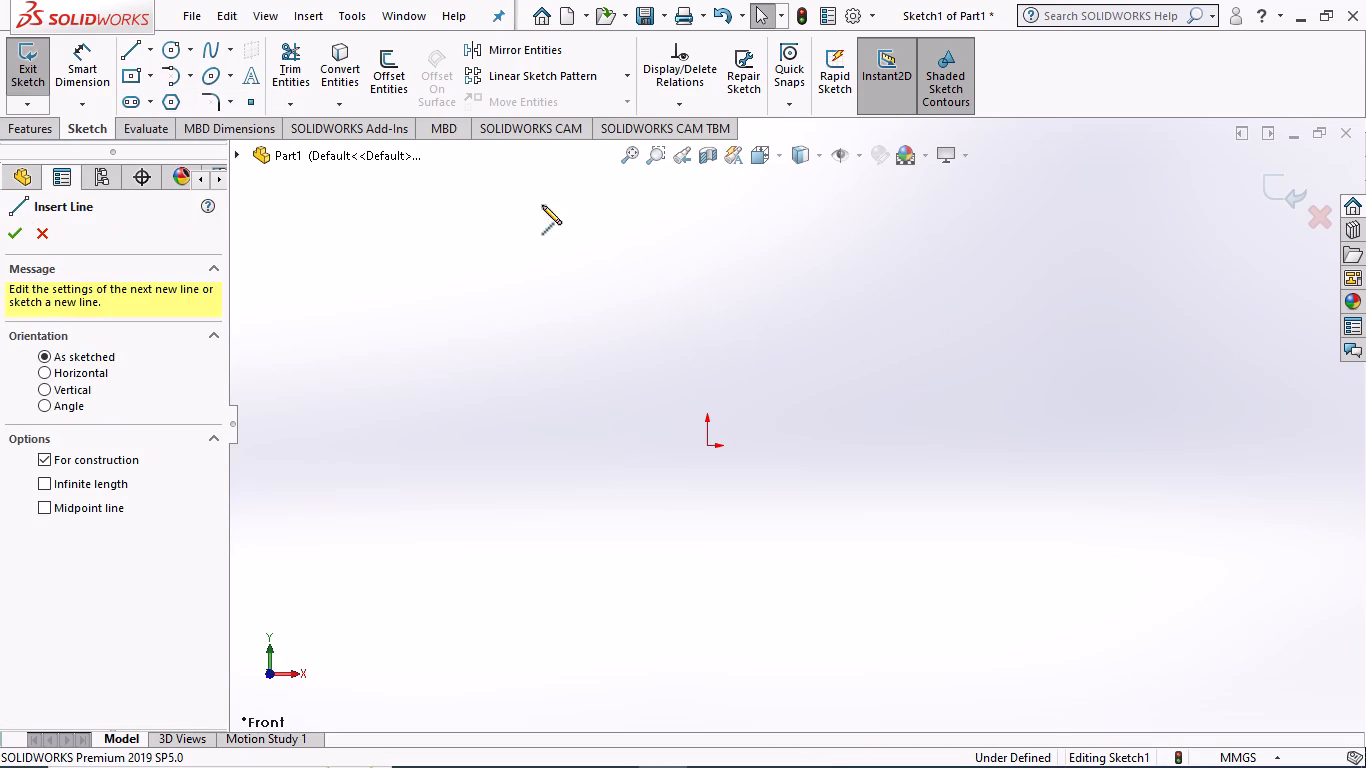
pyautogui.click(703, 175)
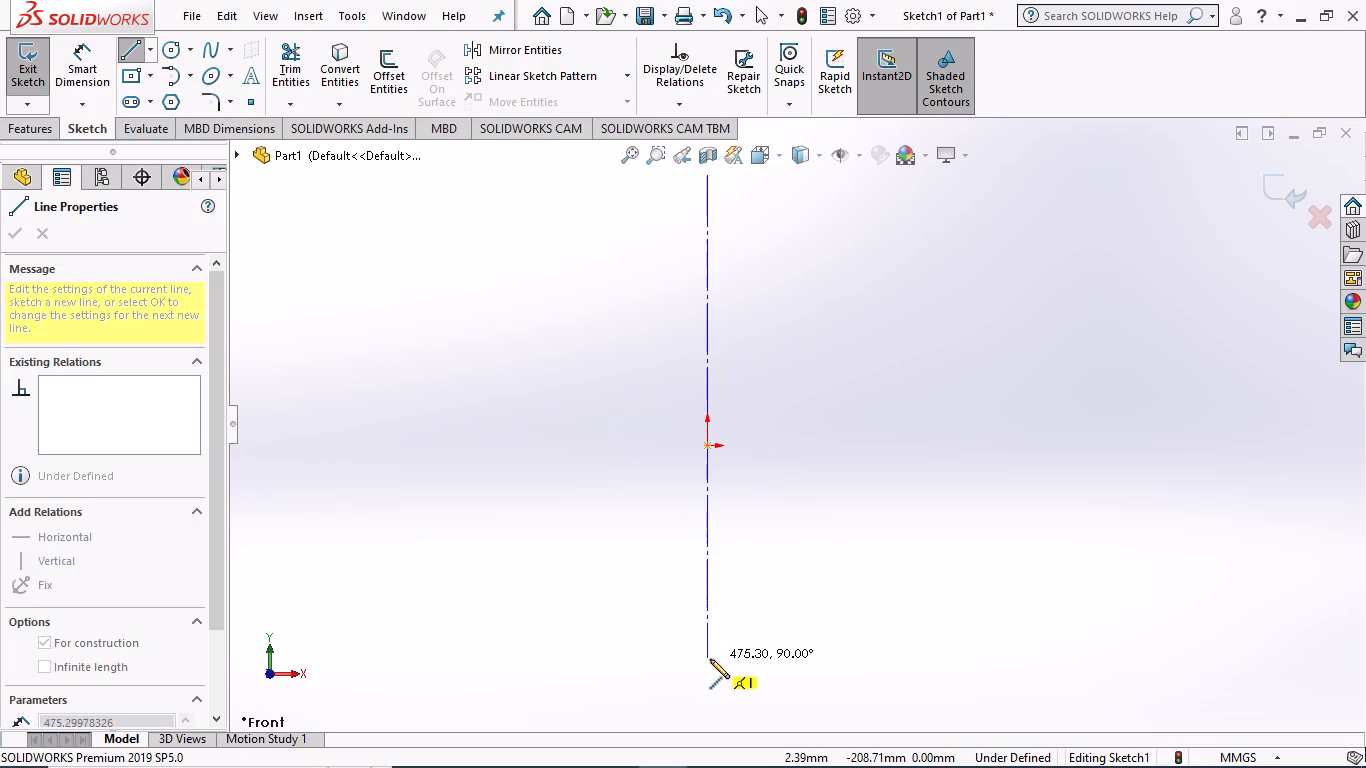
pyautogui.click(713, 706)
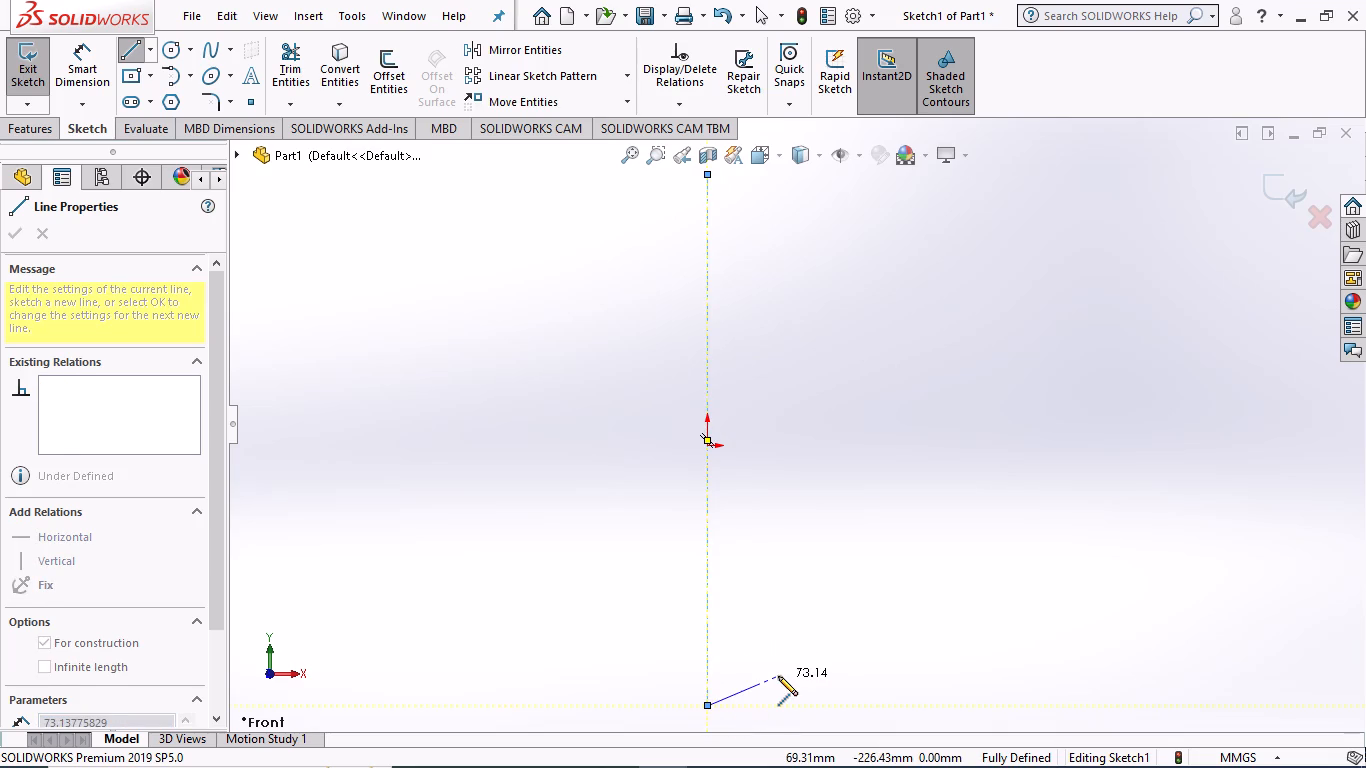
pyautogui.press('Escape')
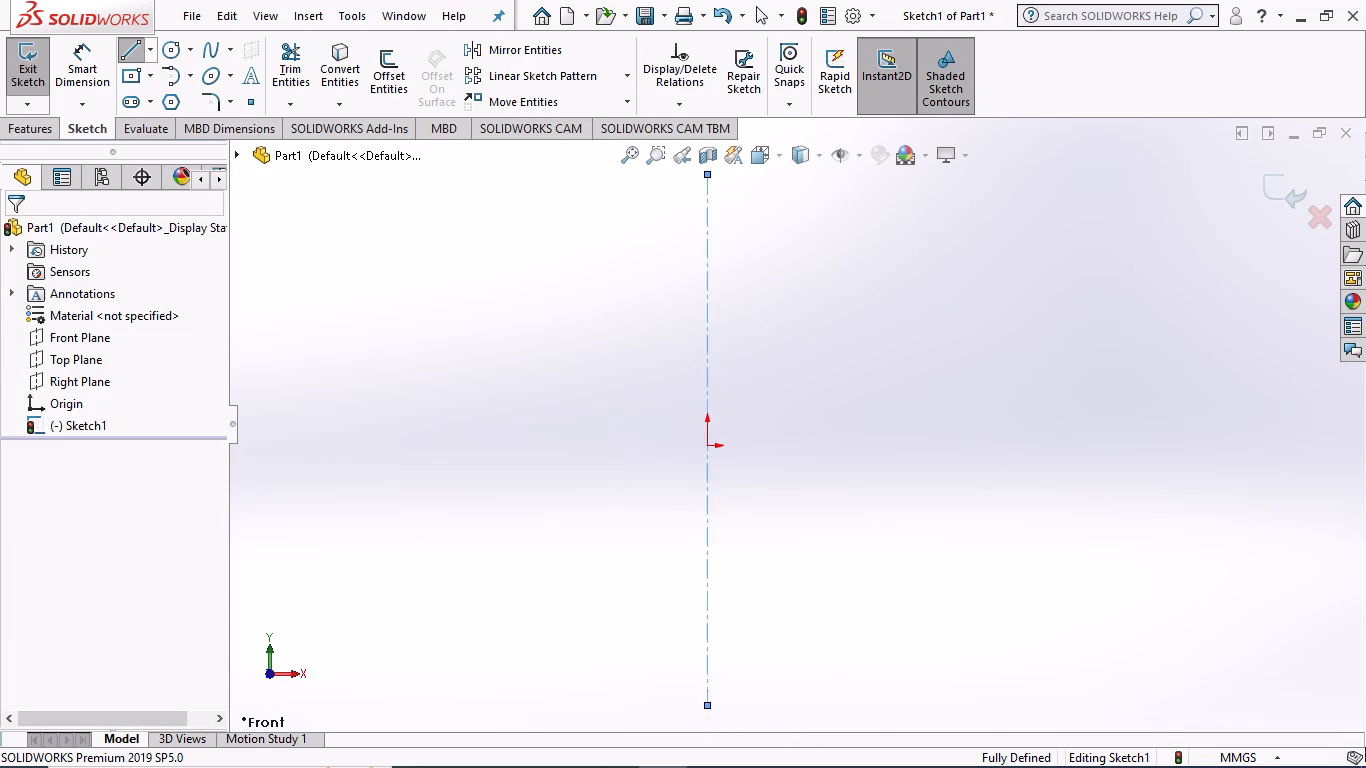
# Sketch a long horizontal centerline through the origin, extending to both sides of the vertical centerline.
pyautogui.click(148, 46)
pyautogui.click(154, 96)
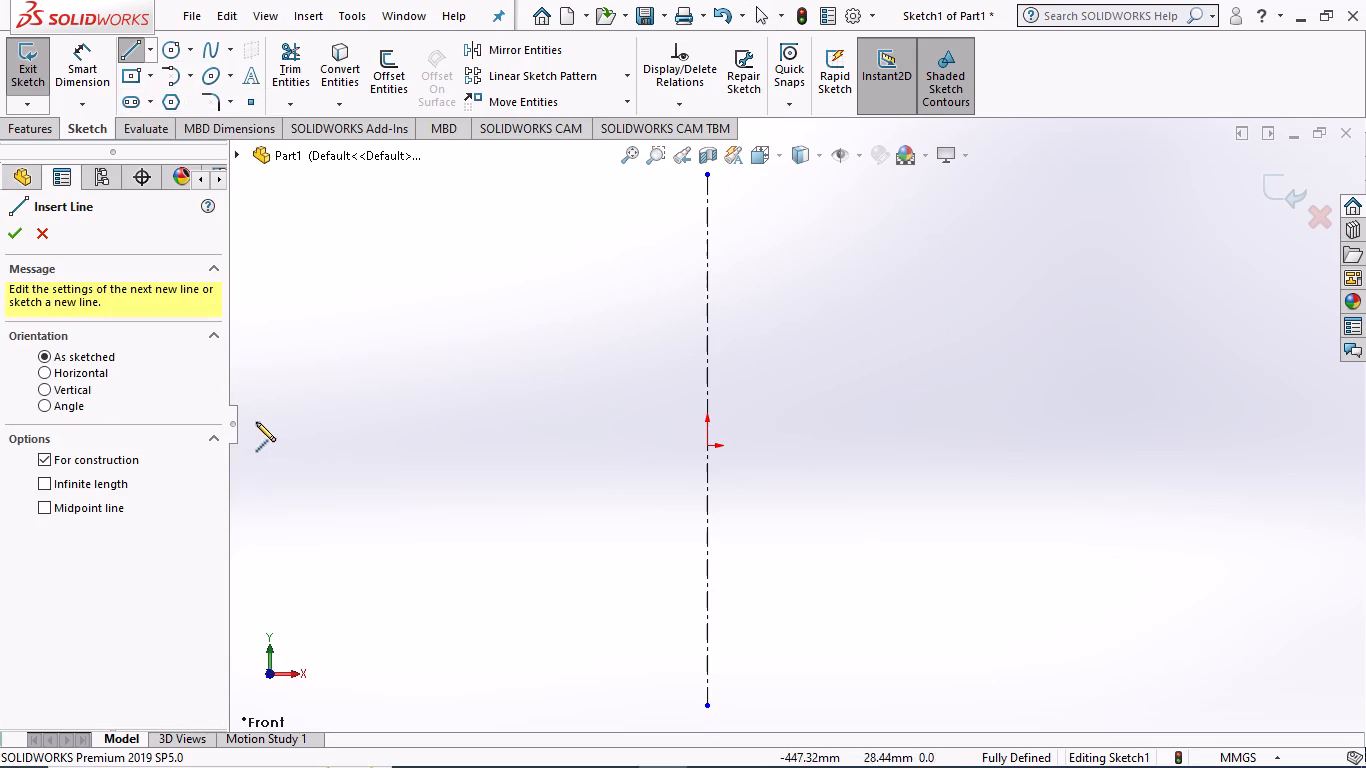
pyautogui.click(271, 447)
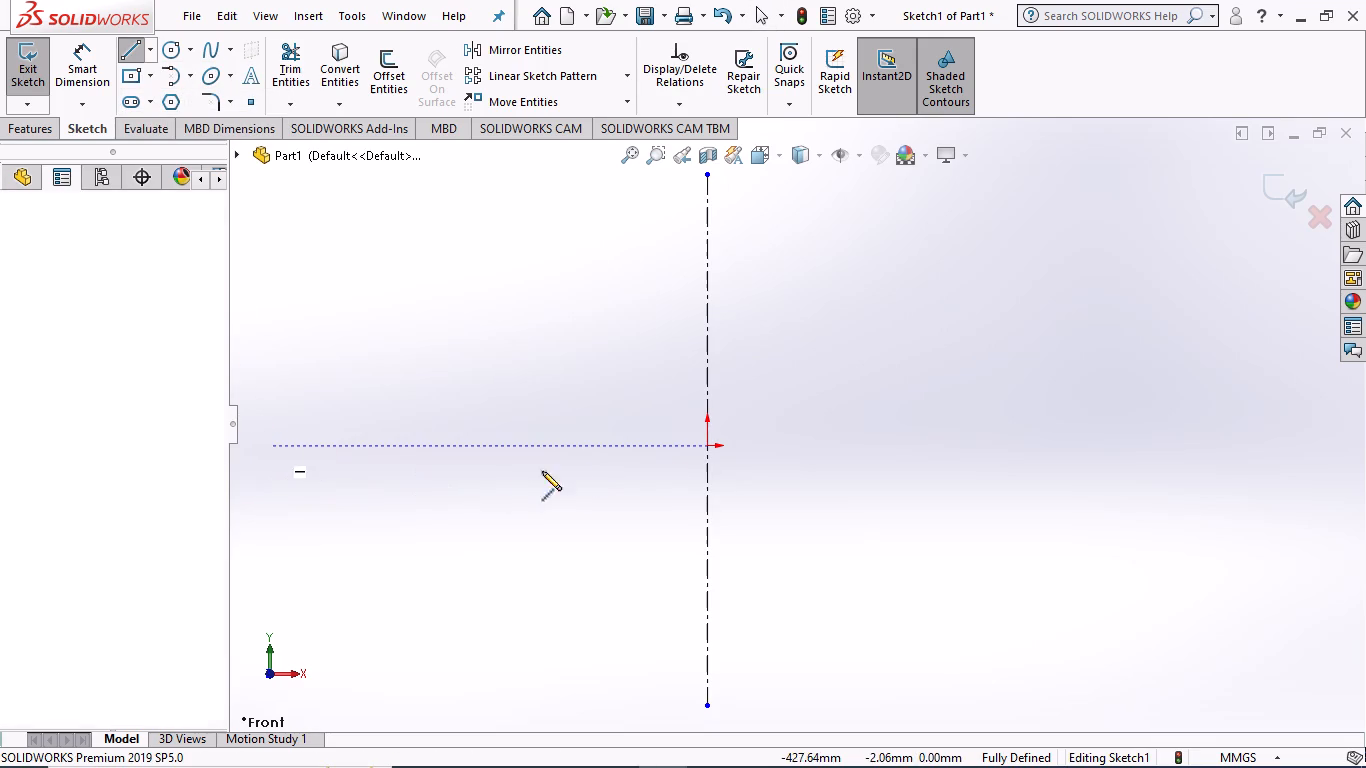
pyautogui.click(1138, 442)
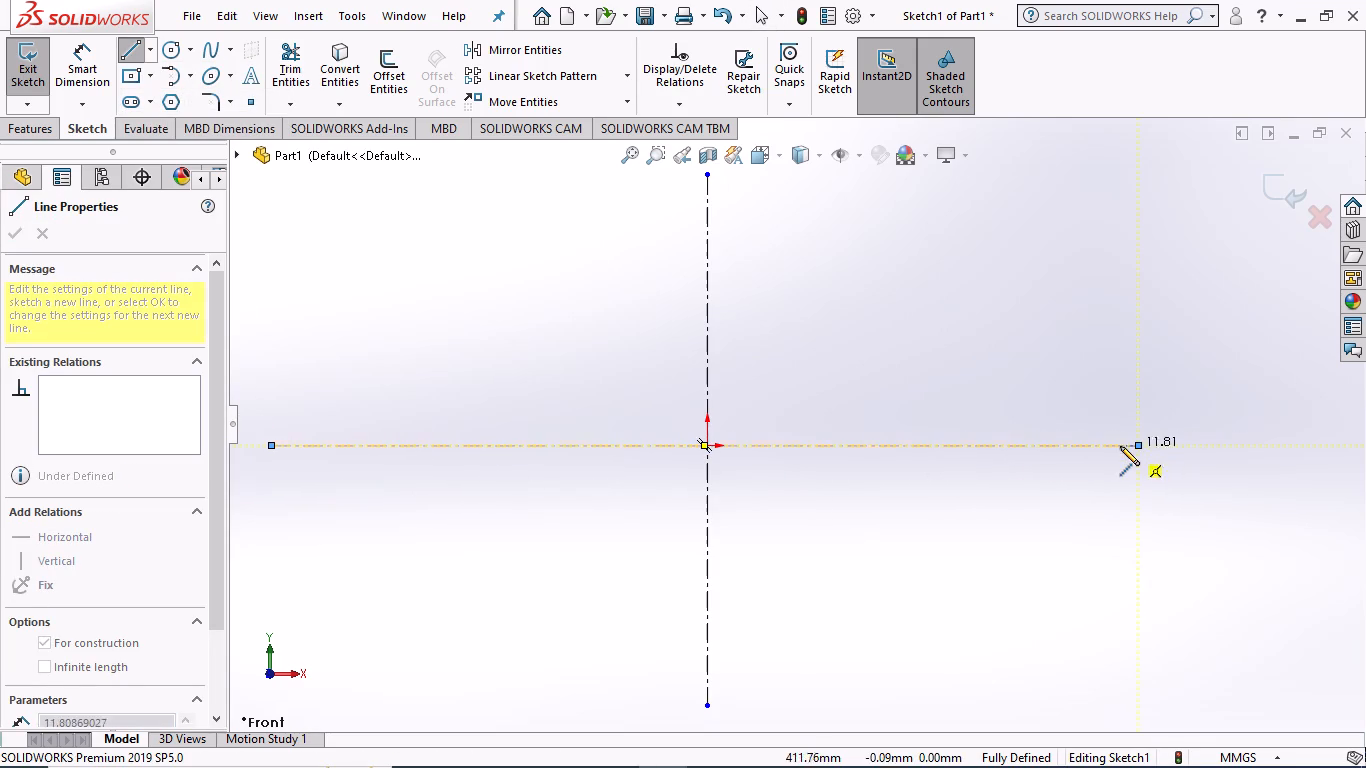
pyautogui.press('Escape')
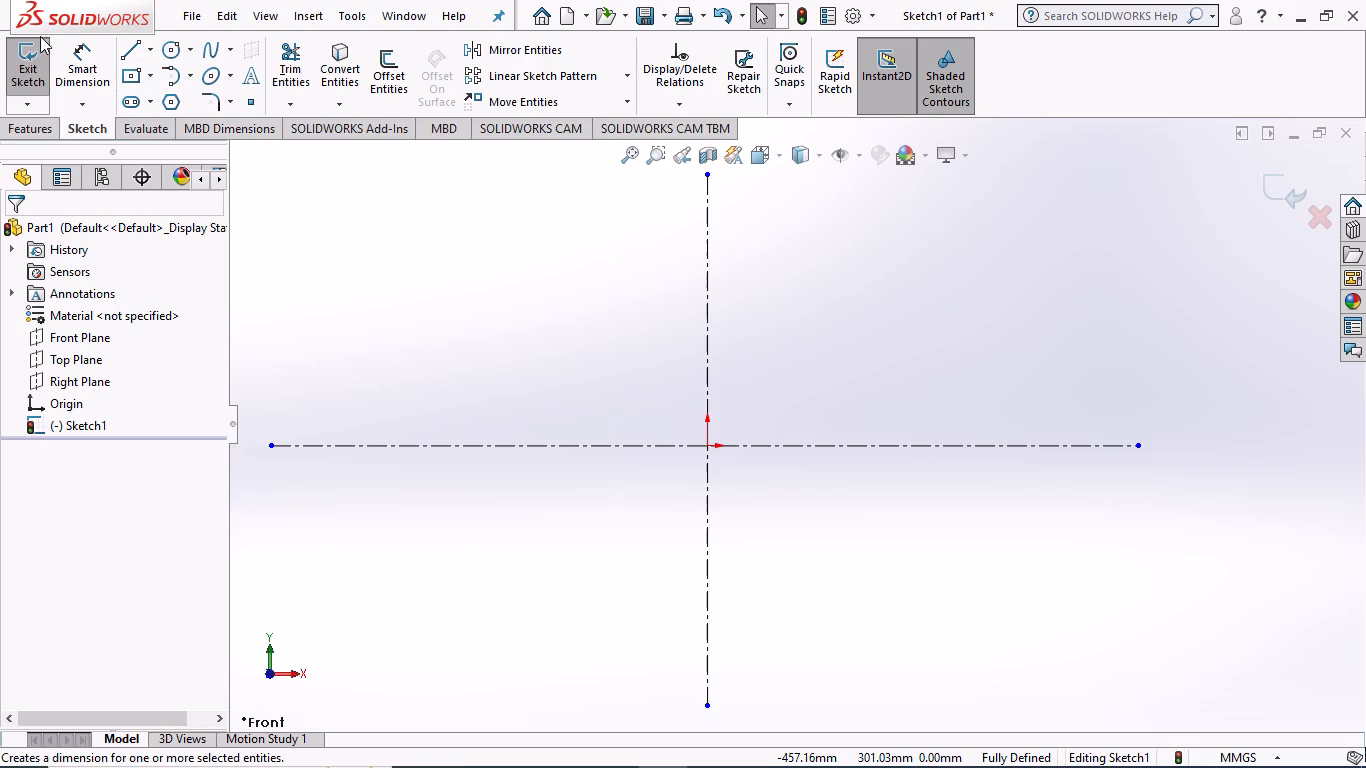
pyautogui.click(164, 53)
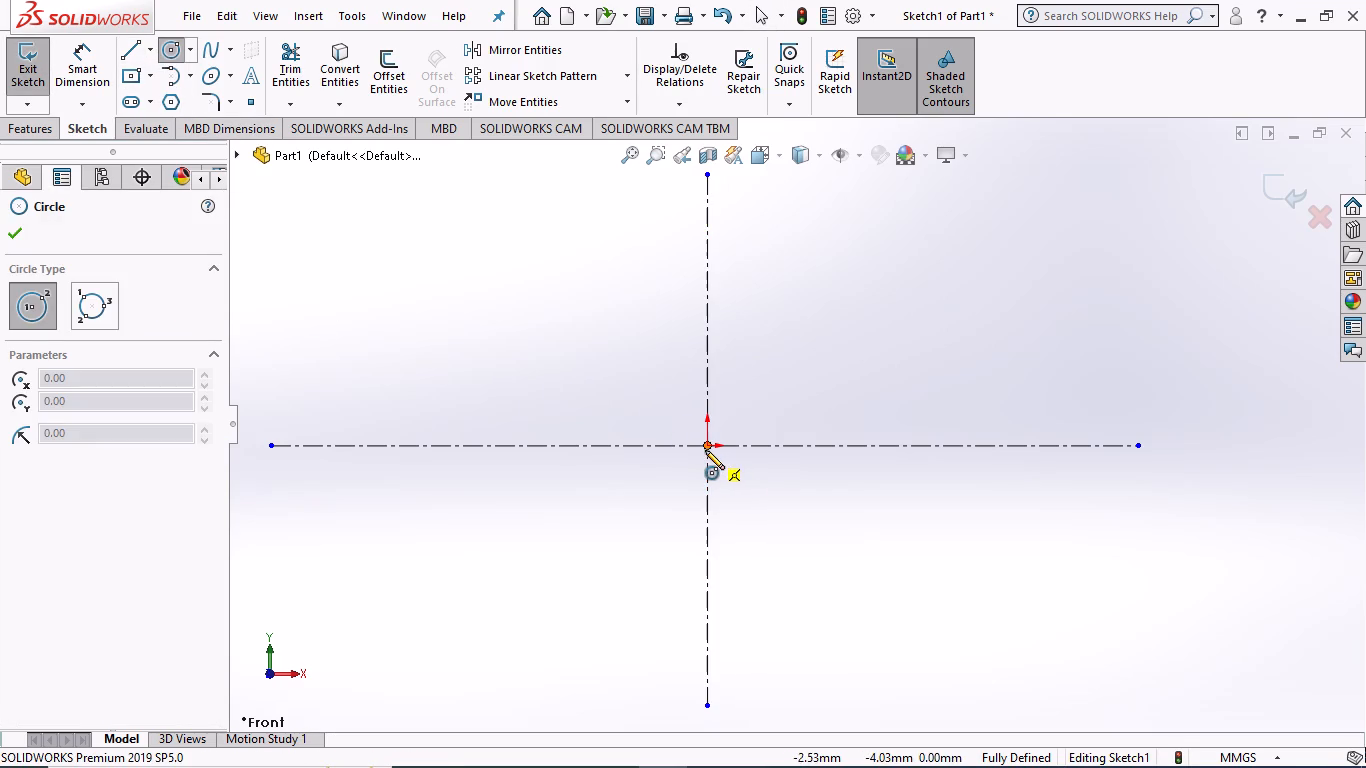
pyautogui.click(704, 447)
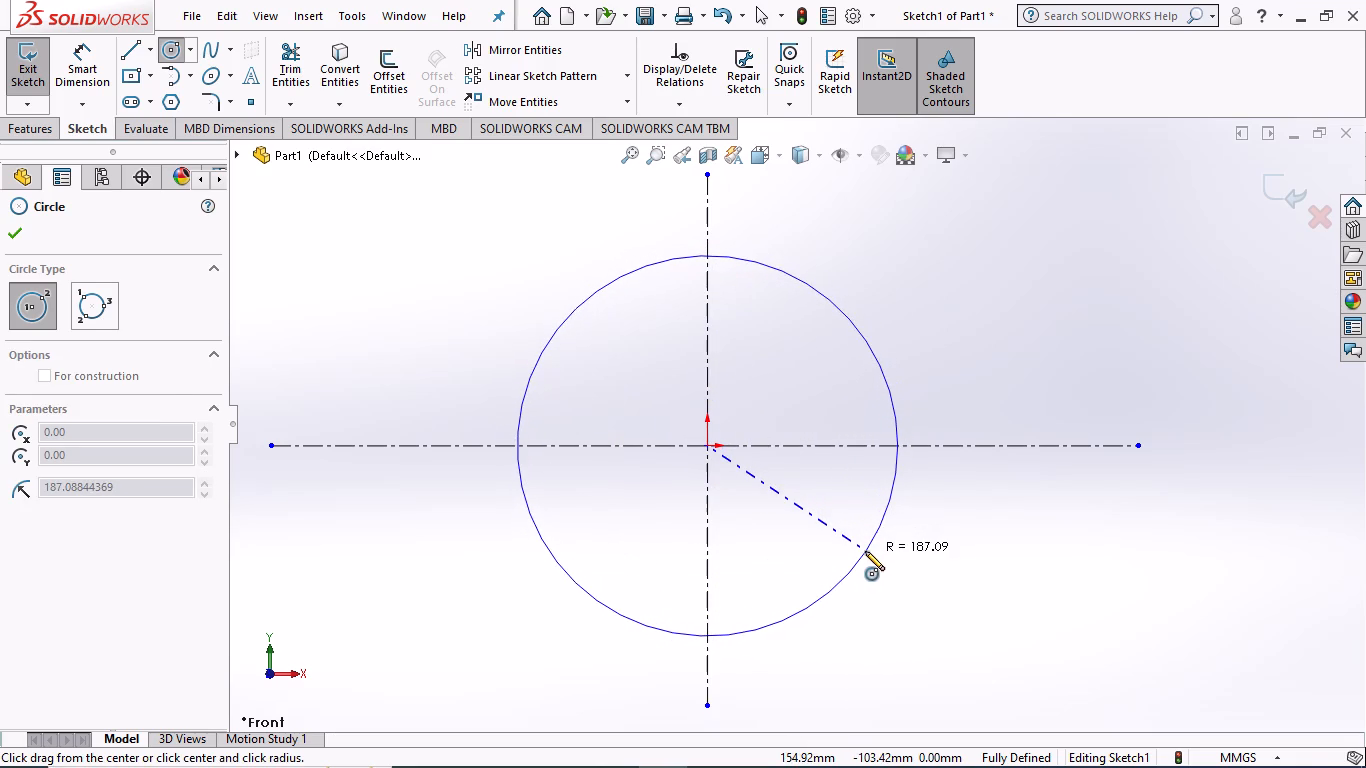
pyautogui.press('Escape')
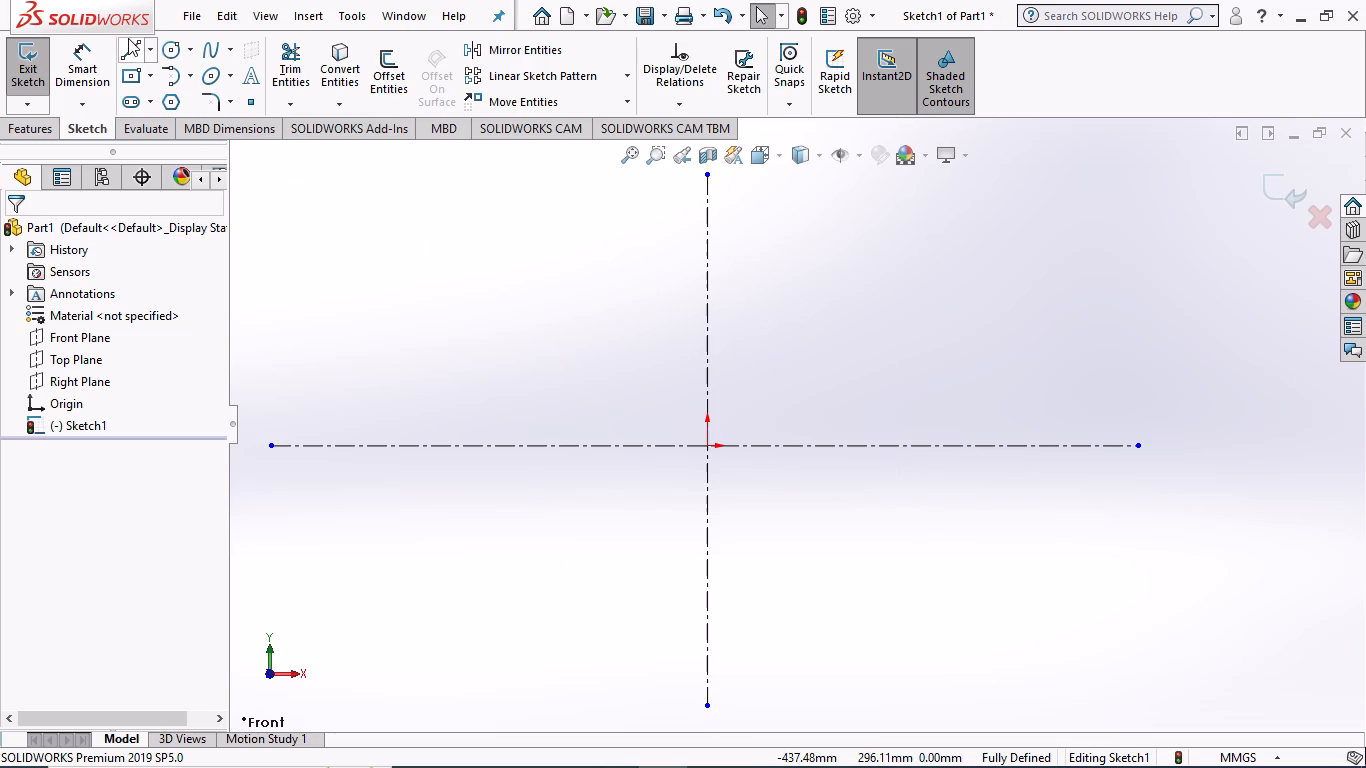
# Sketch a second vertical centerline about 523 mm long, parallel to the first and about 12 mm to its right.
pyautogui.click(151, 49)
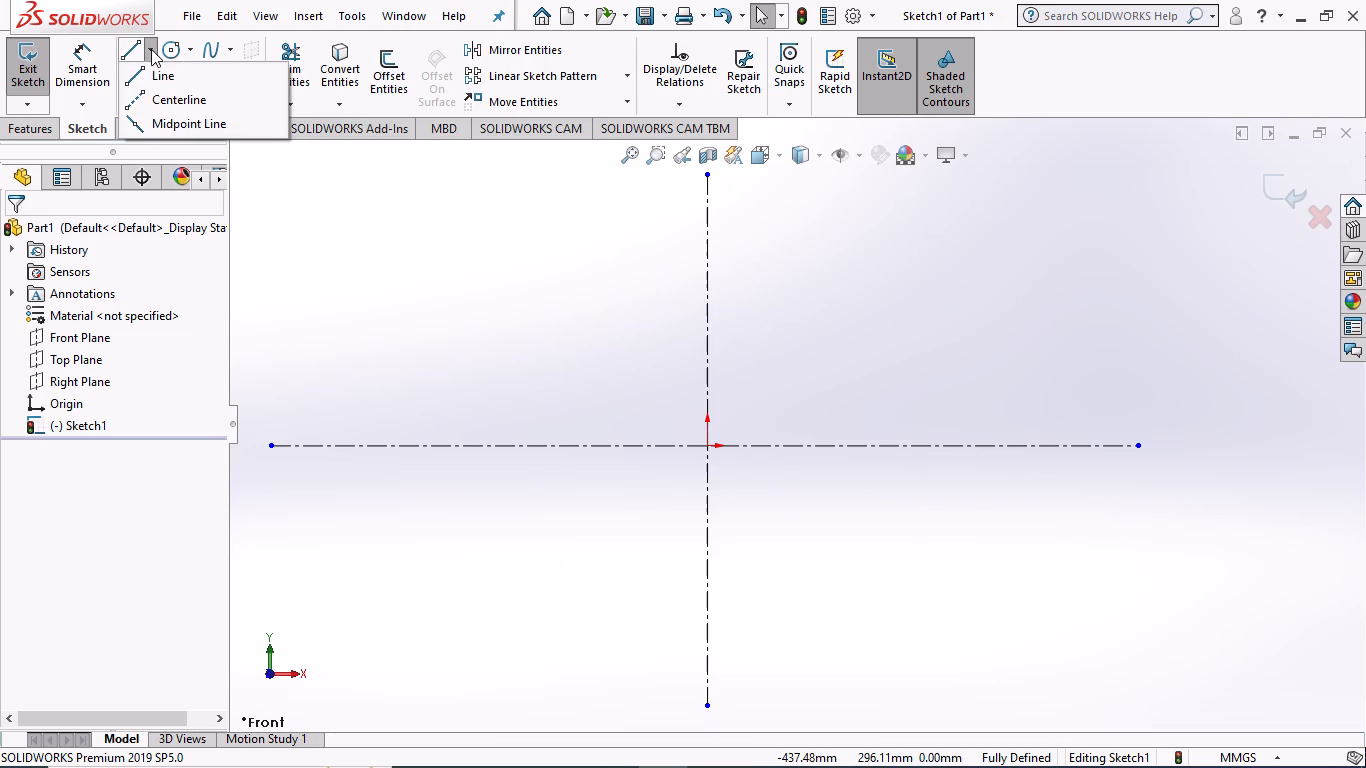
pyautogui.click(161, 90)
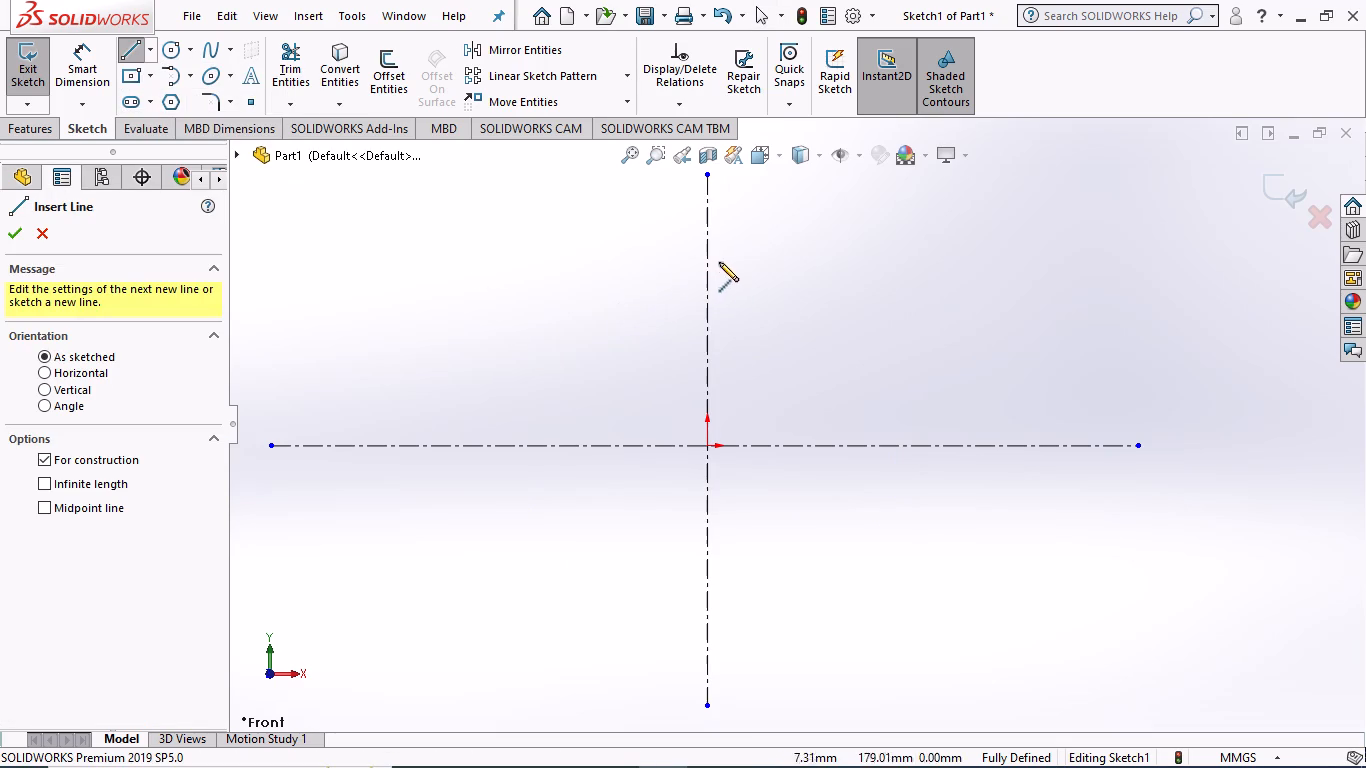
pyautogui.click(720, 176)
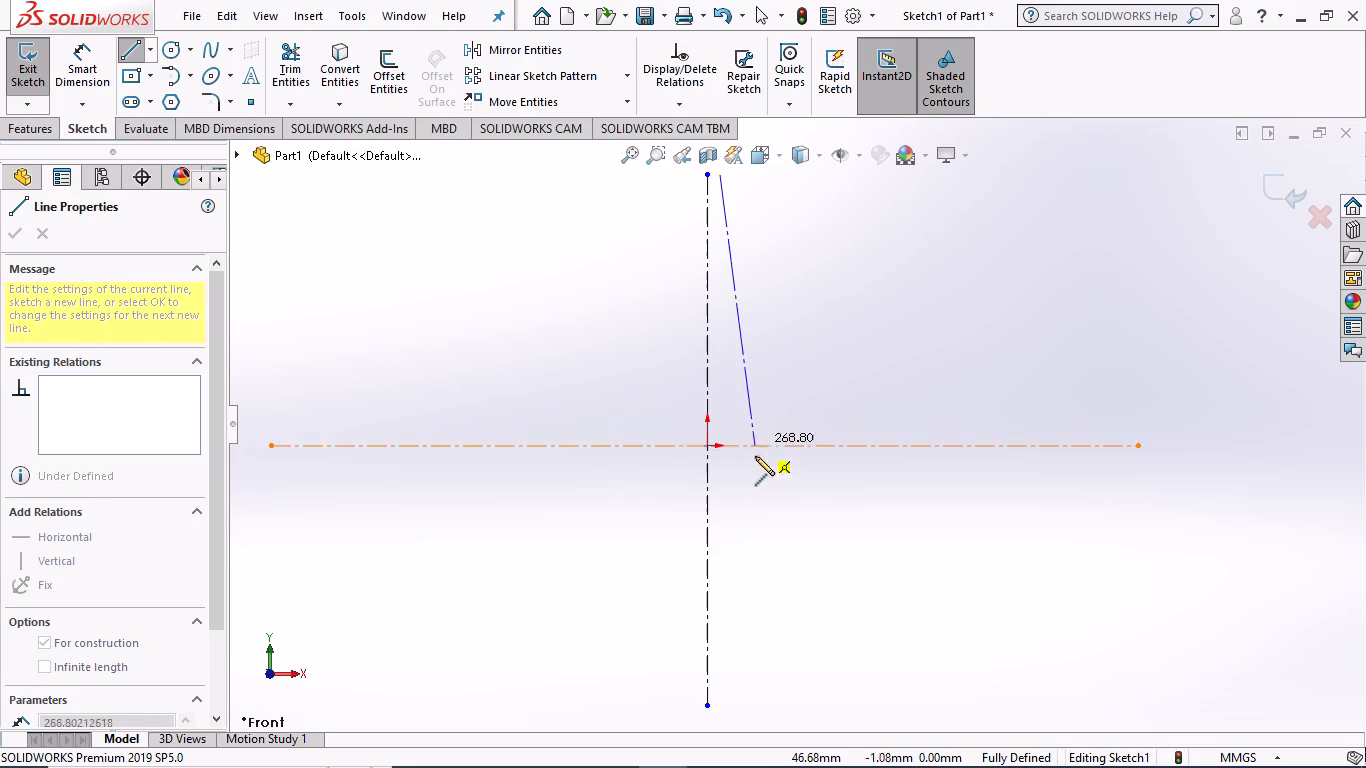
pyautogui.click(717, 707)
pyautogui.press('Escape')
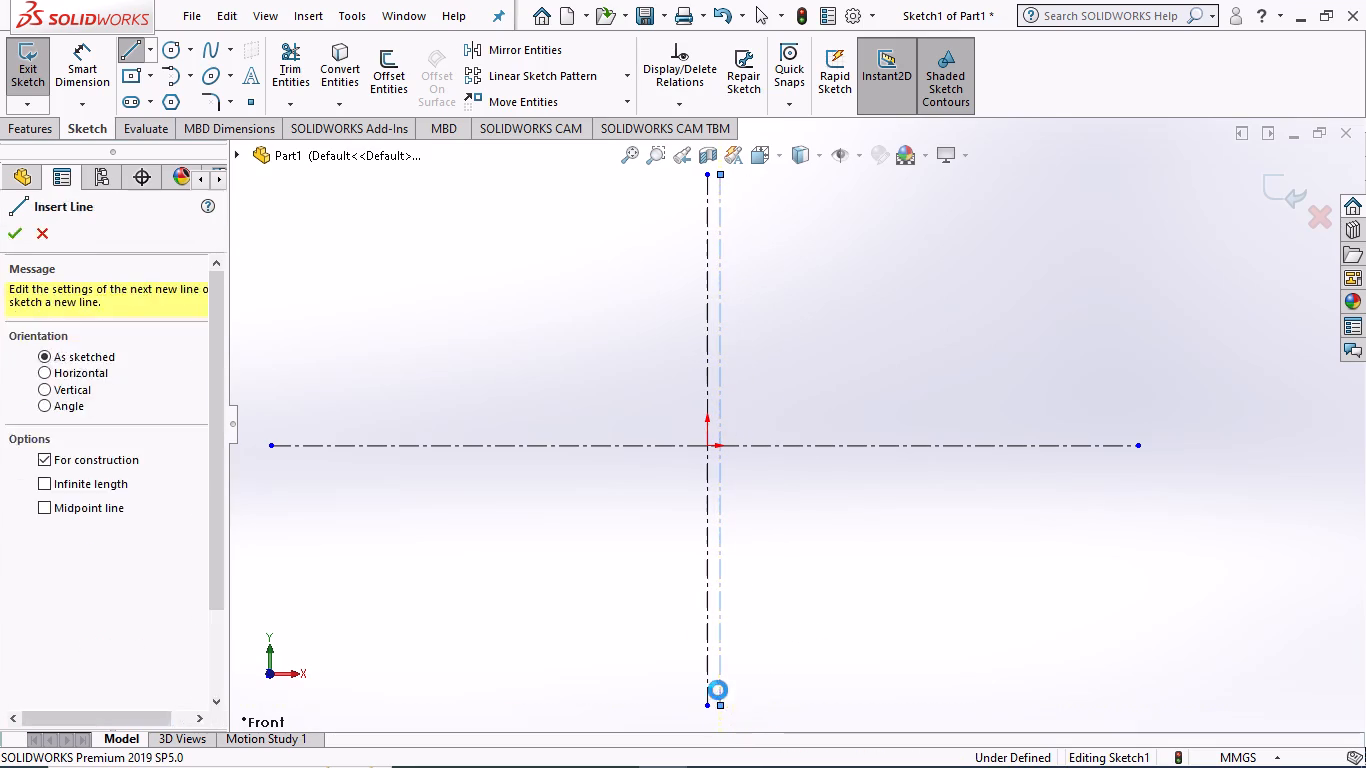
pyautogui.press('Escape')
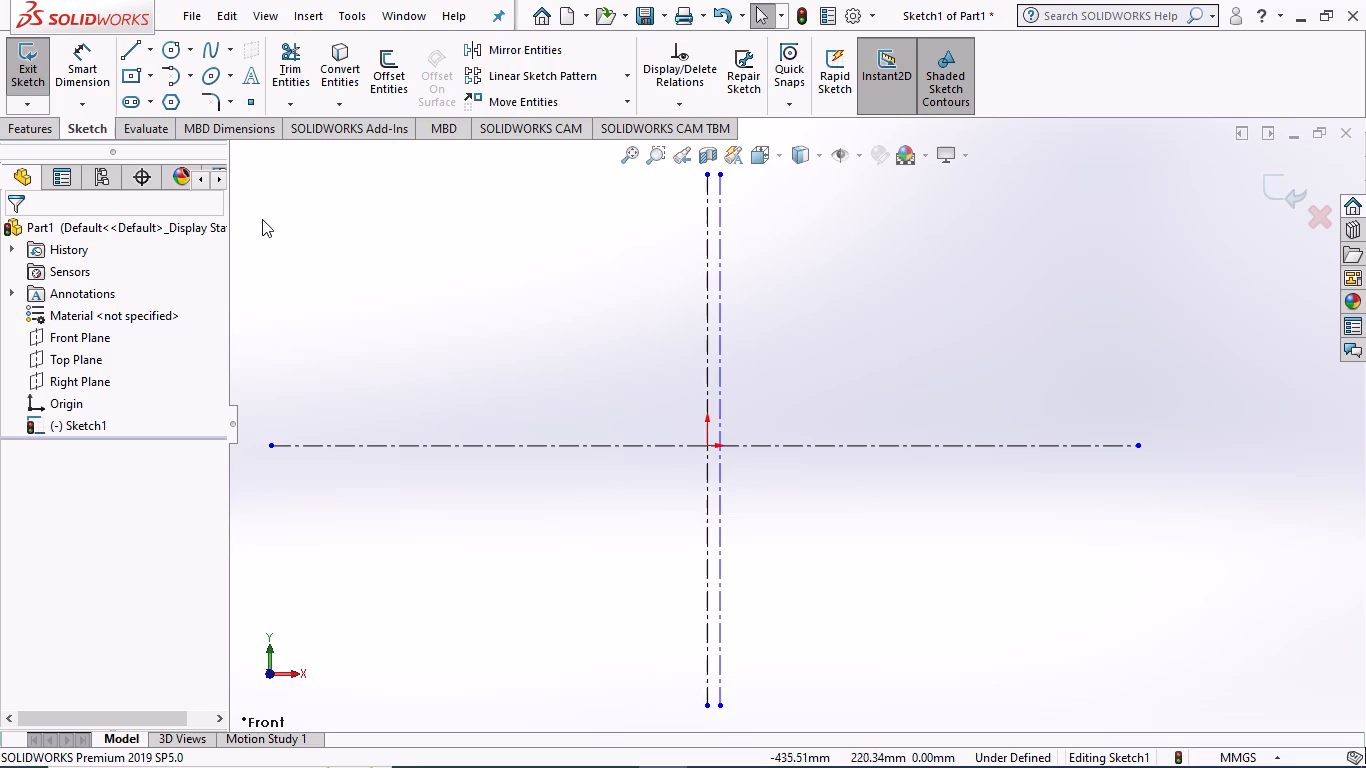
# Sketch a circle centered on the origin with a radius of about 160 mm.
pyautogui.click(167, 47)
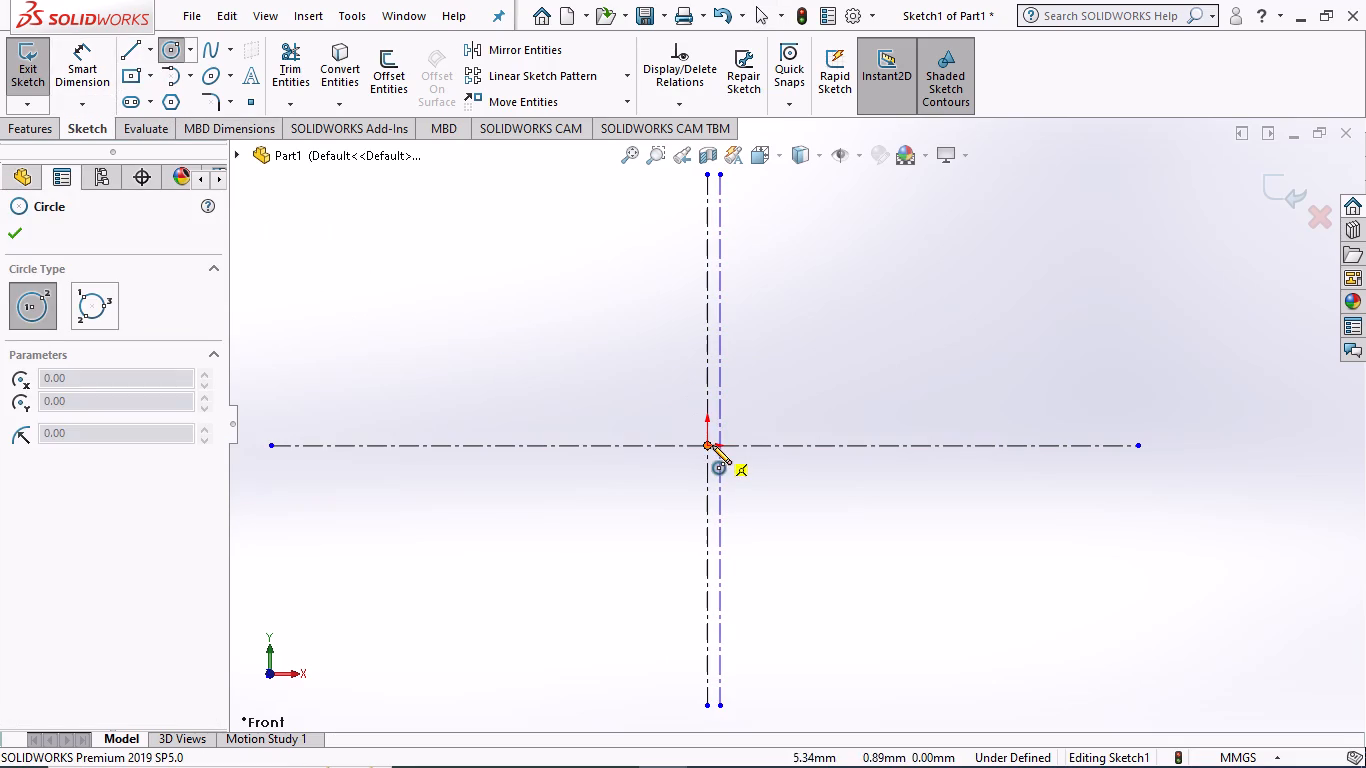
pyautogui.click(706, 444)
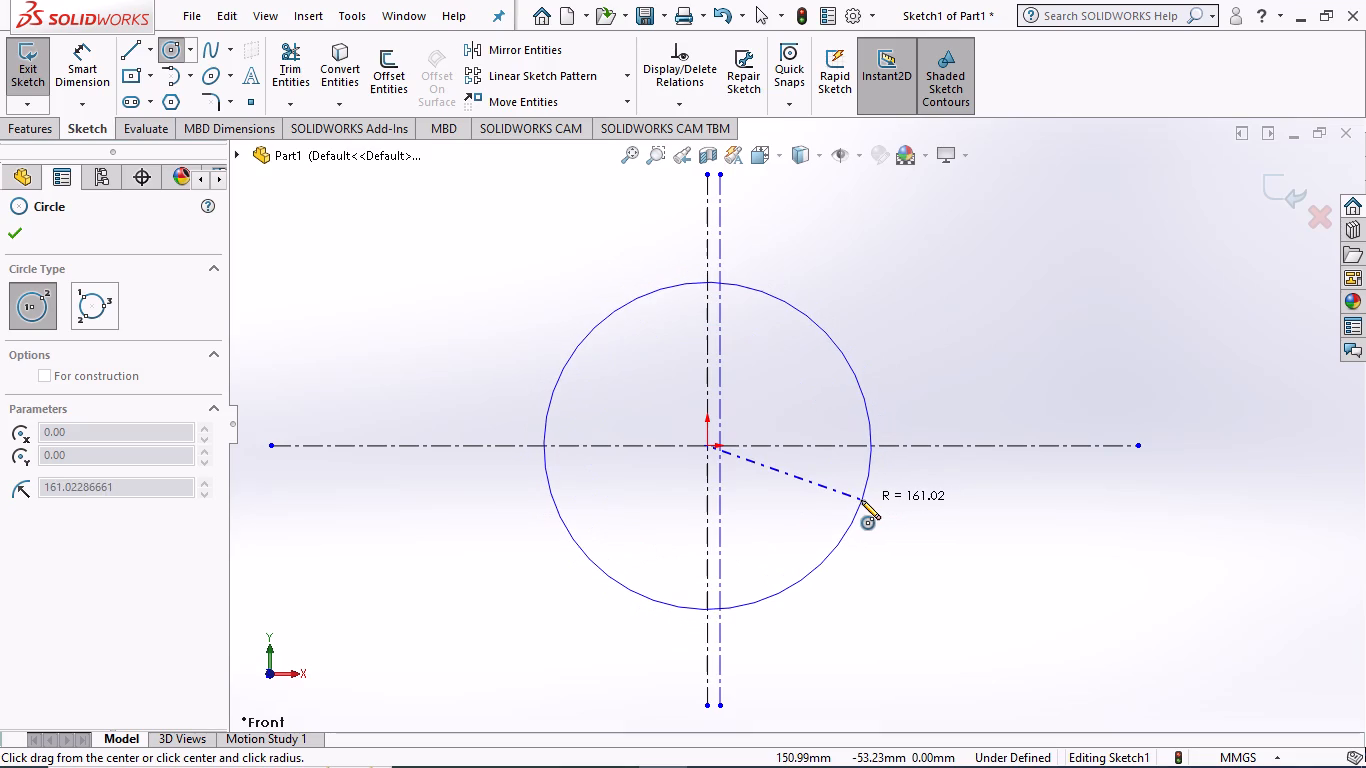
pyautogui.click(861, 500)
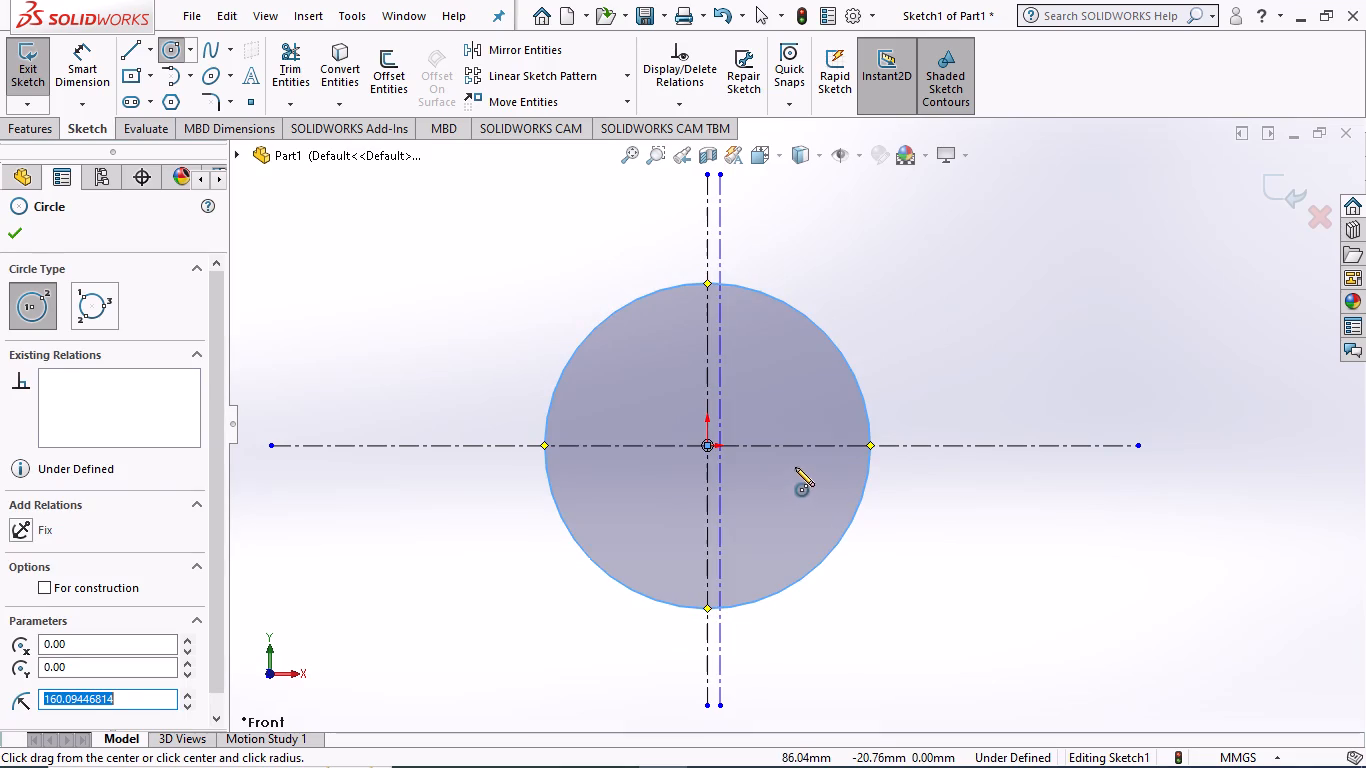
pyautogui.press('Escape')
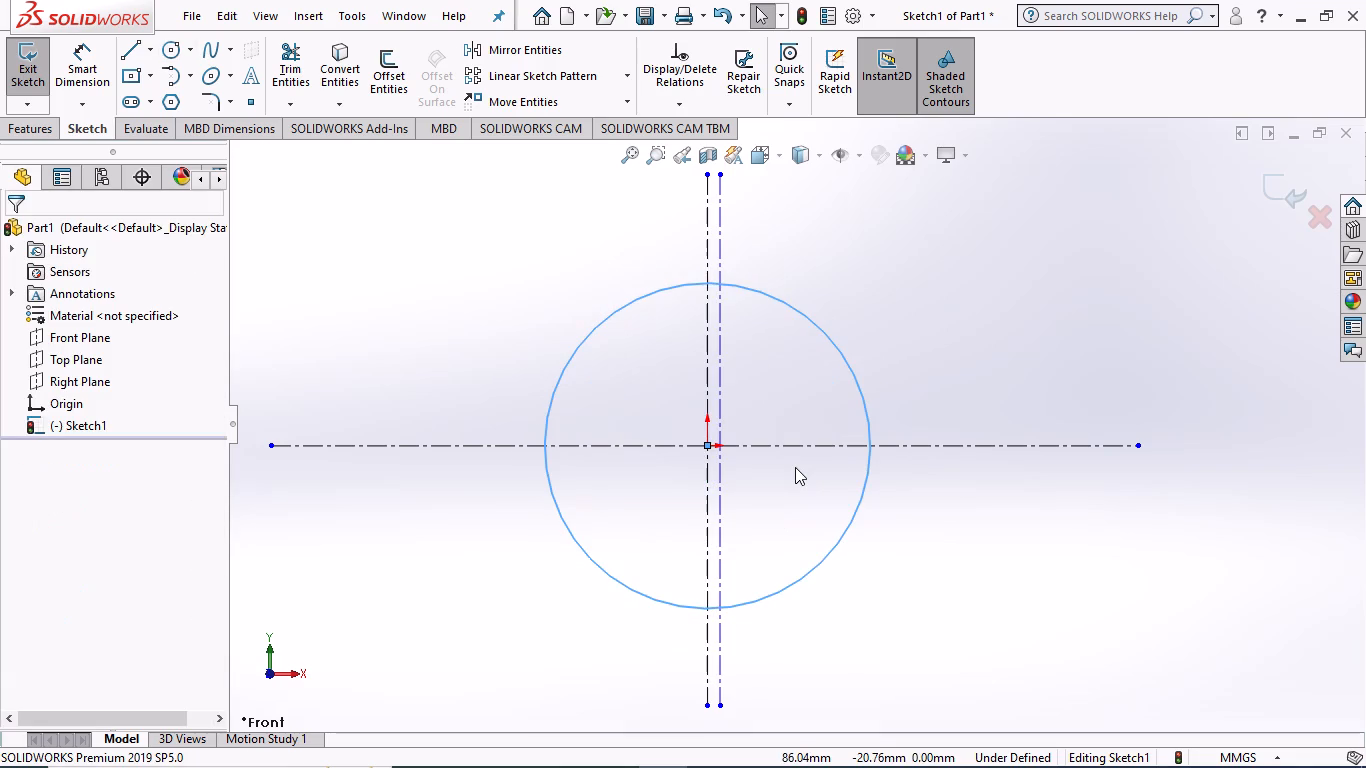
pyautogui.press('Escape')
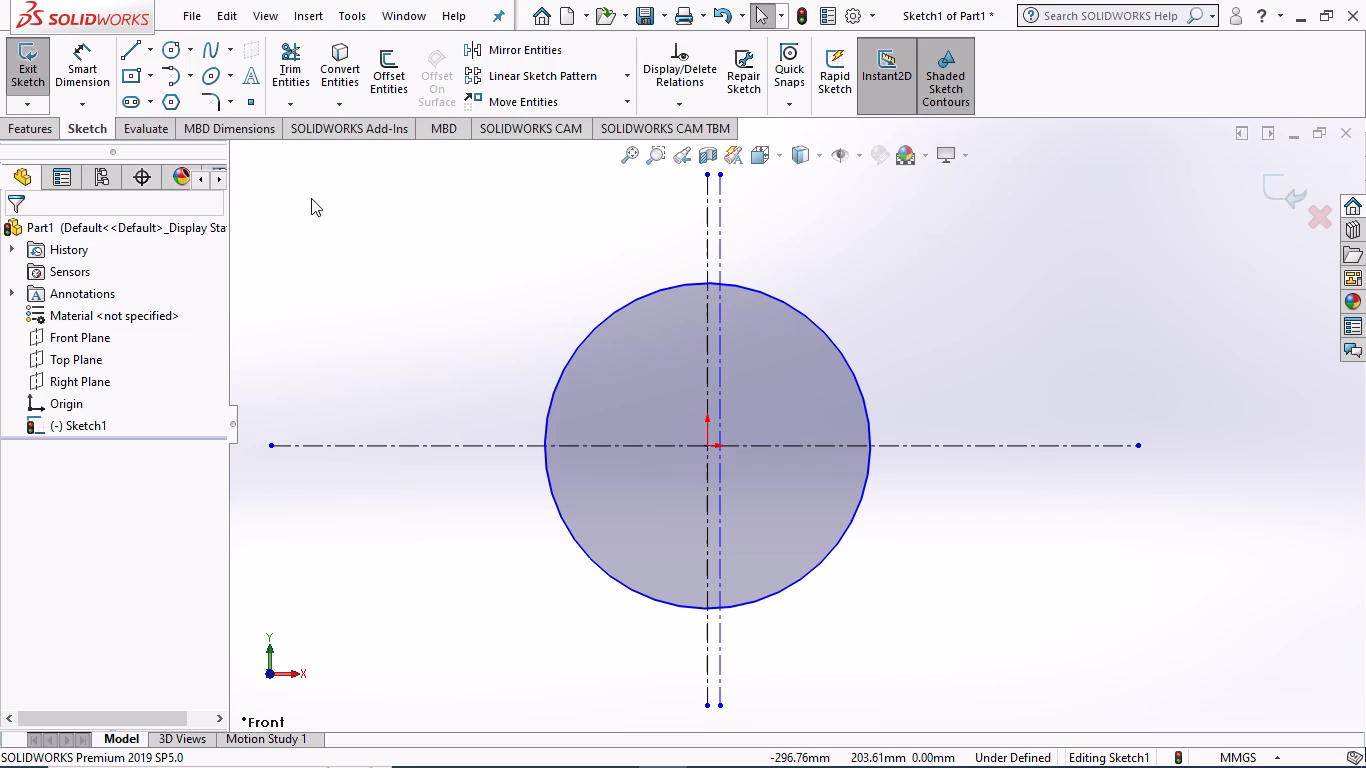
# Dimension the circle's diameter as 170 mm.
pyautogui.click(76, 78)
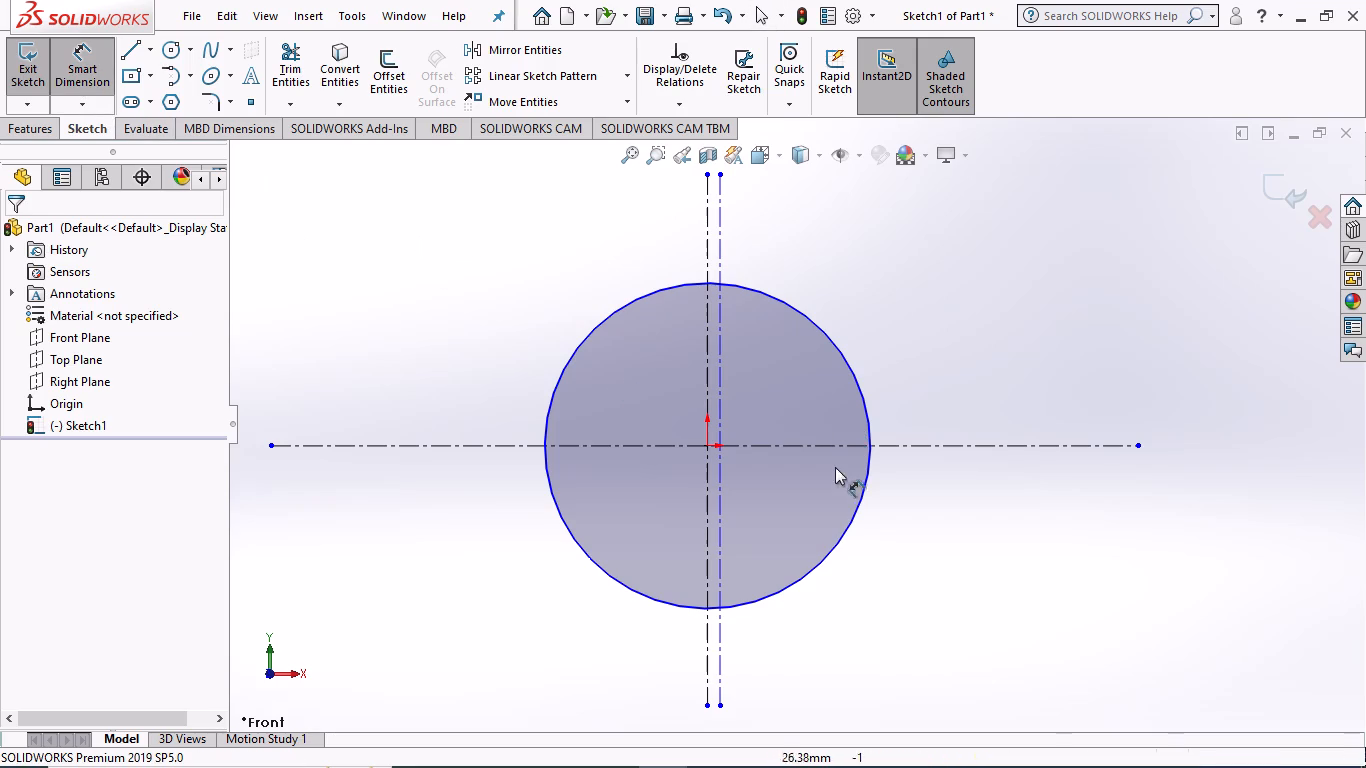
pyautogui.click(849, 527)
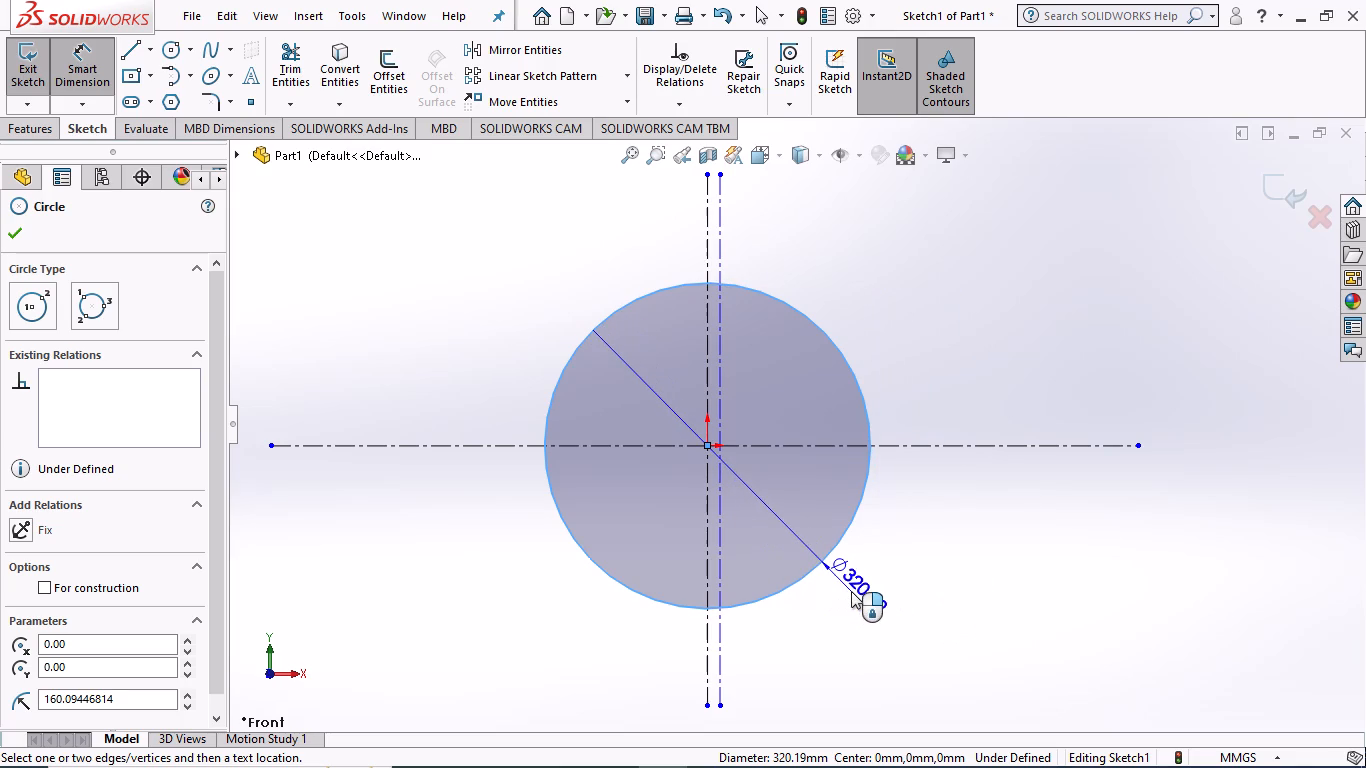
pyautogui.click(851, 591)
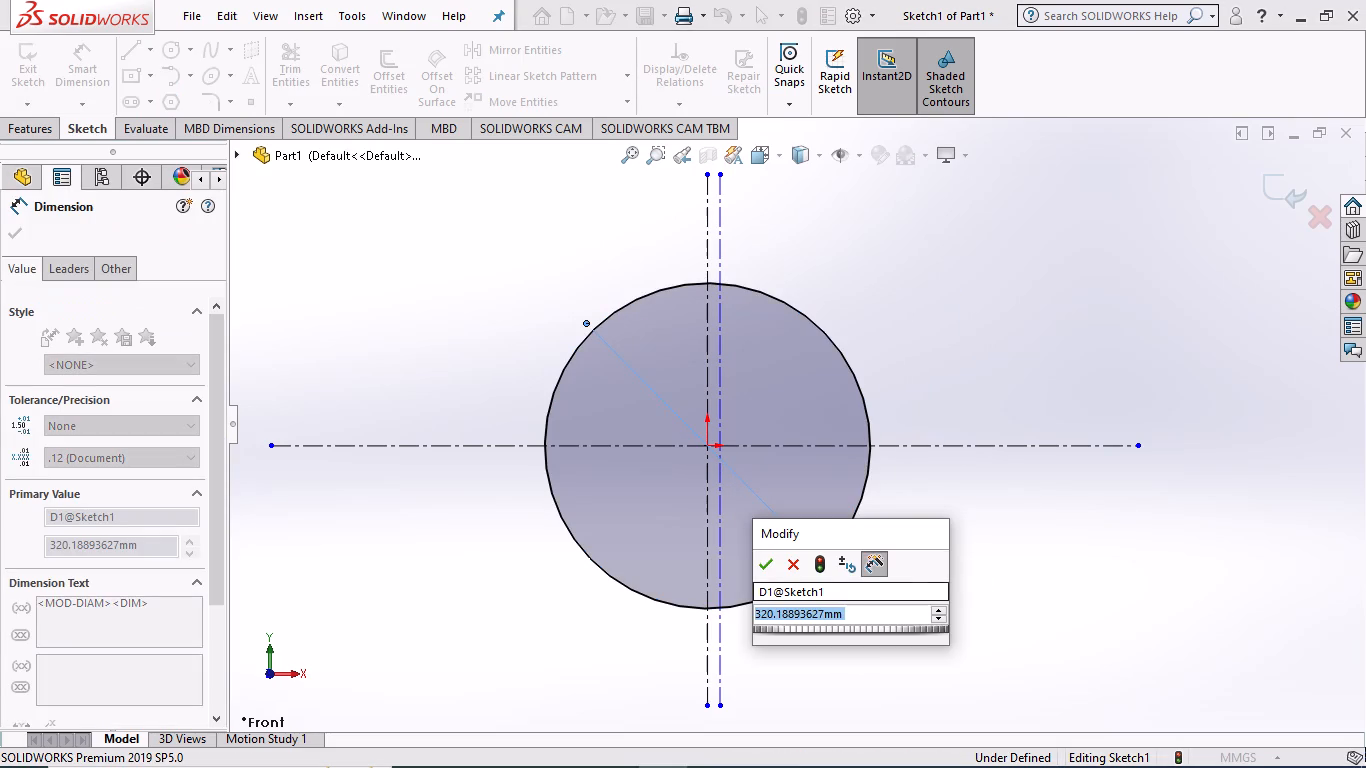
pyautogui.press('1')
pyautogui.write('70')
pyautogui.press('Return')
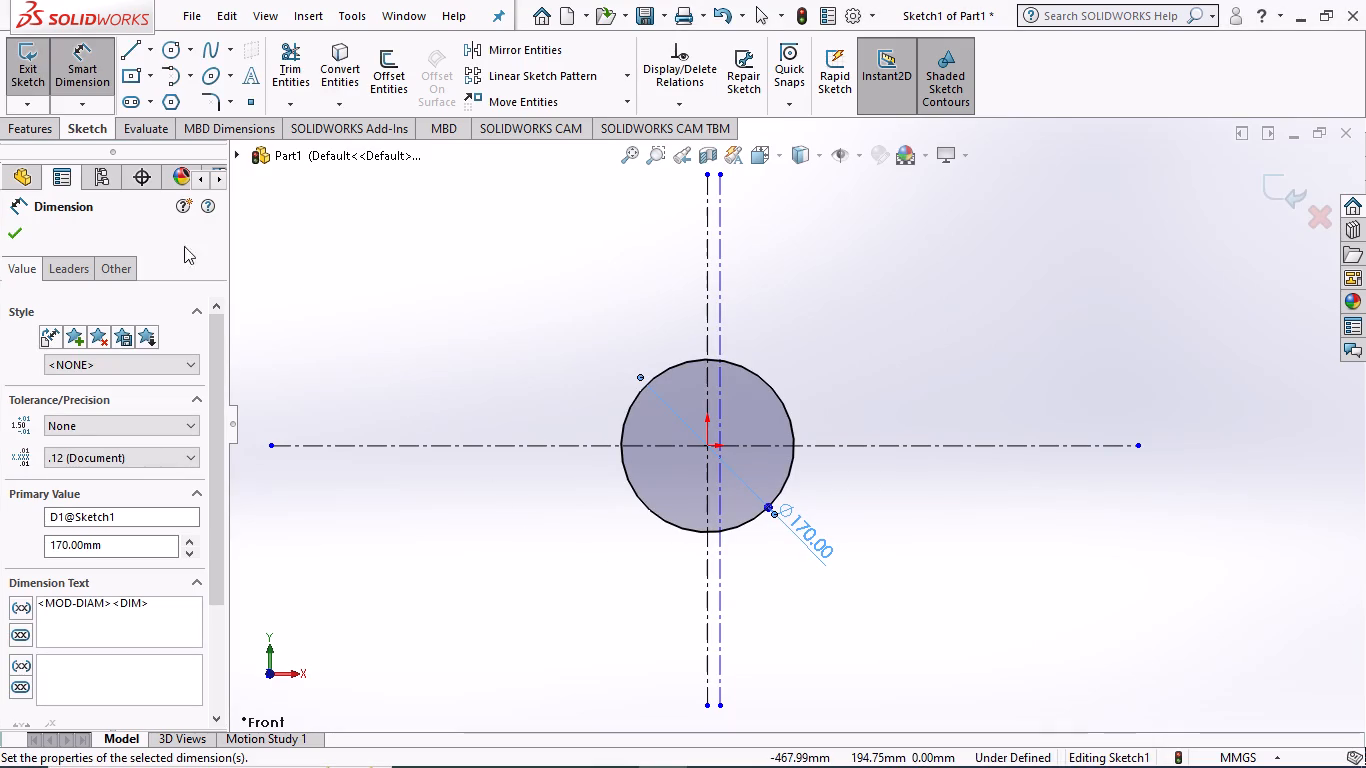
pyautogui.click(10, 231)
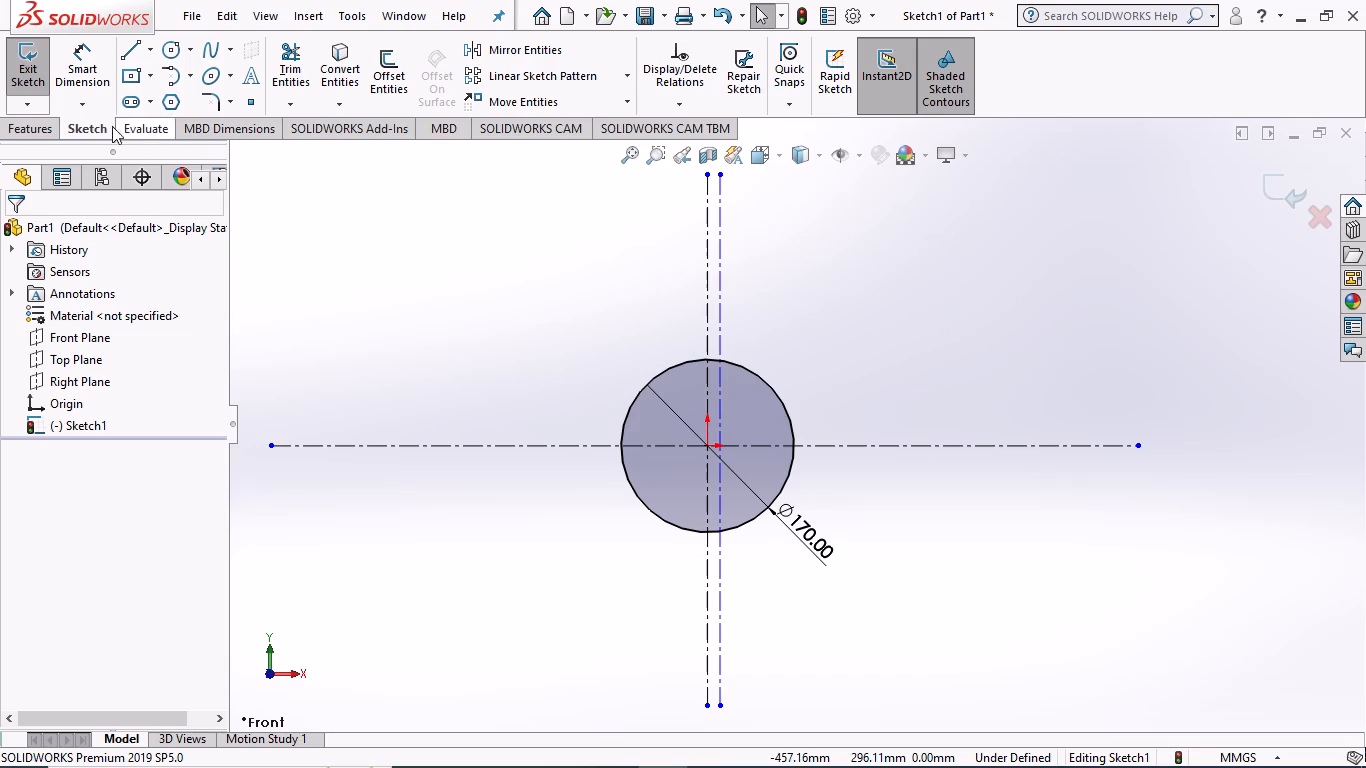
# Dimension the distance between the two vertical centerlines as 4 mm.
pyautogui.click(88, 77)
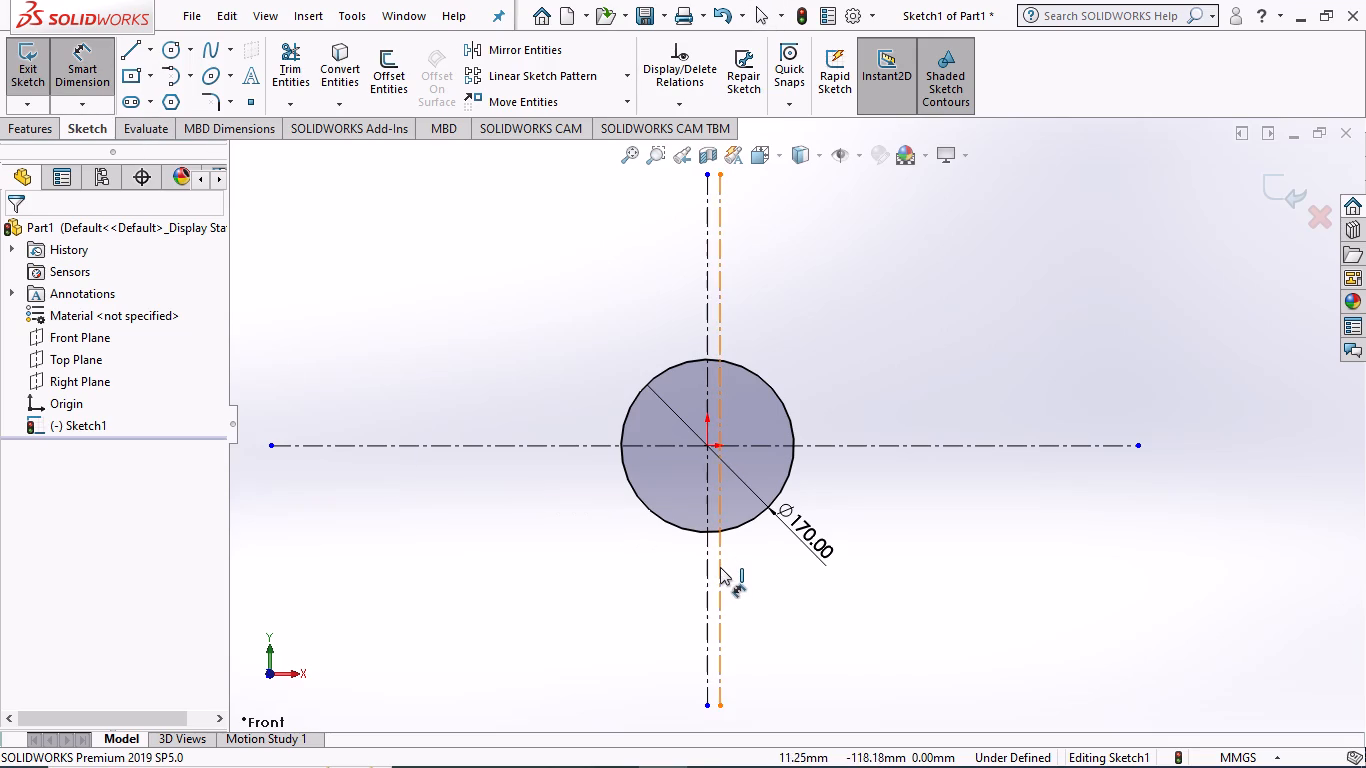
pyautogui.click(720, 568)
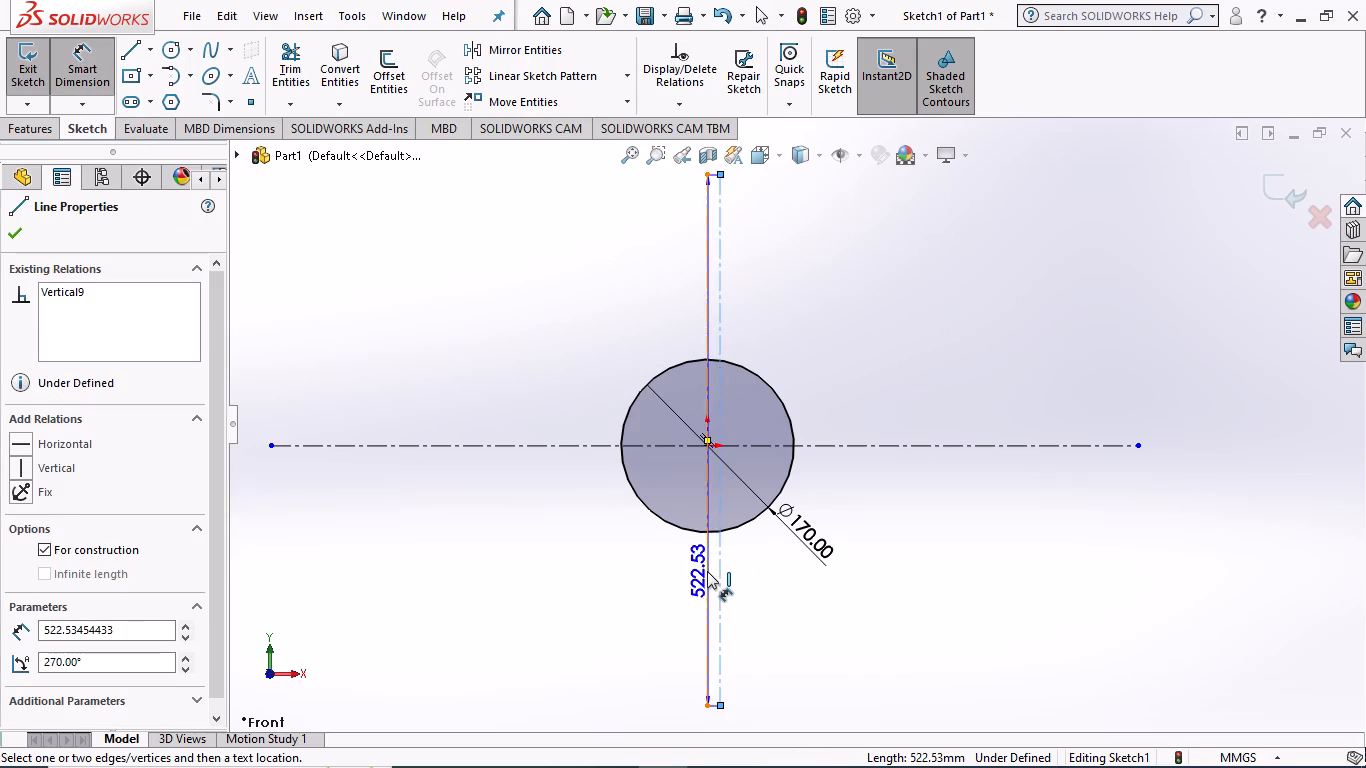
pyautogui.click(707, 571)
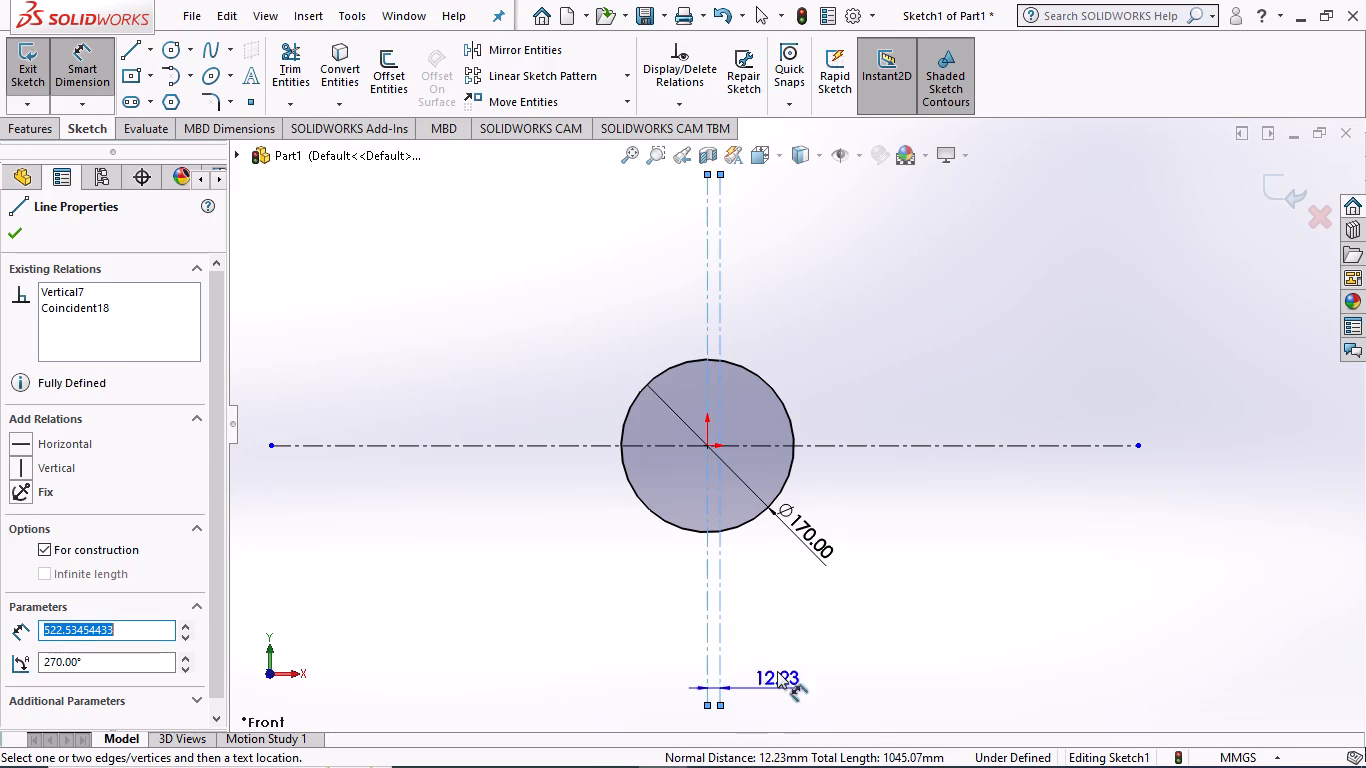
pyautogui.click(776, 614)
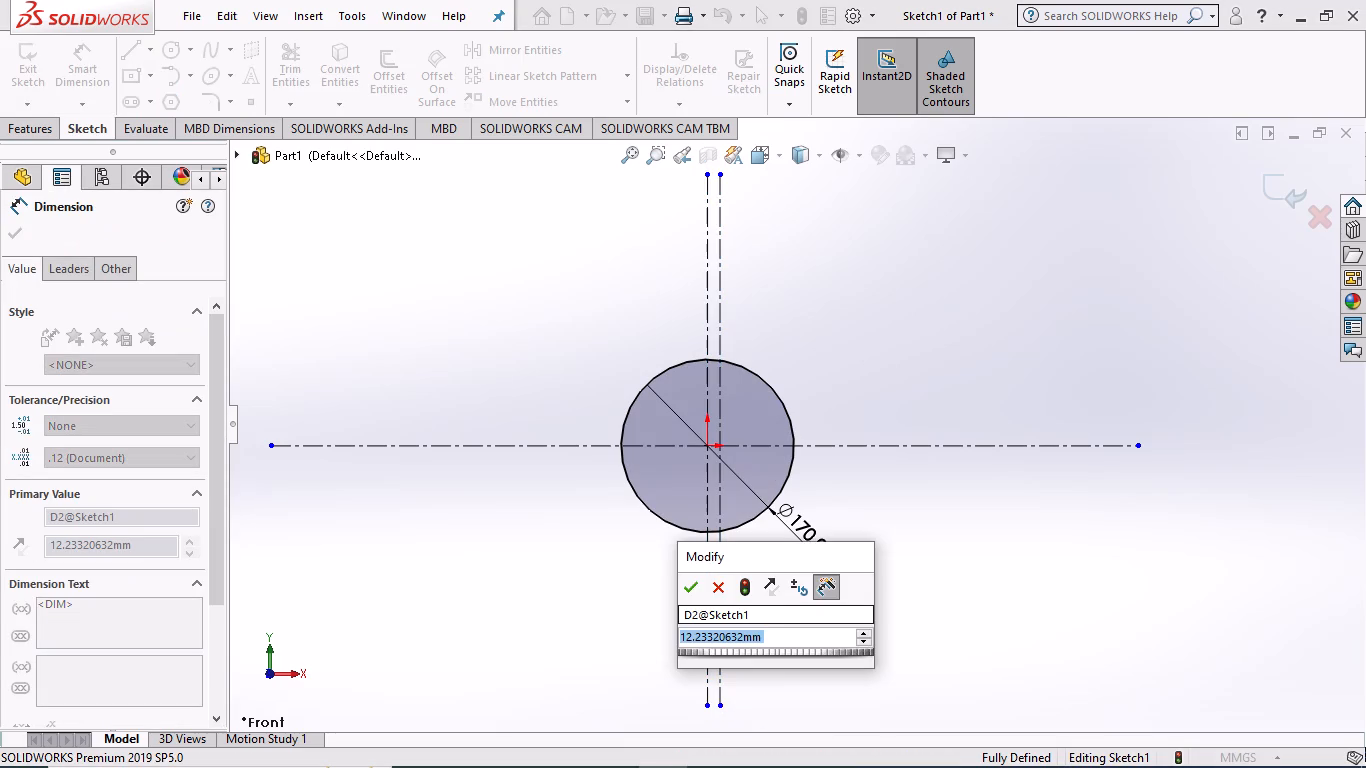
pyautogui.press('4')
pyautogui.press('Return')
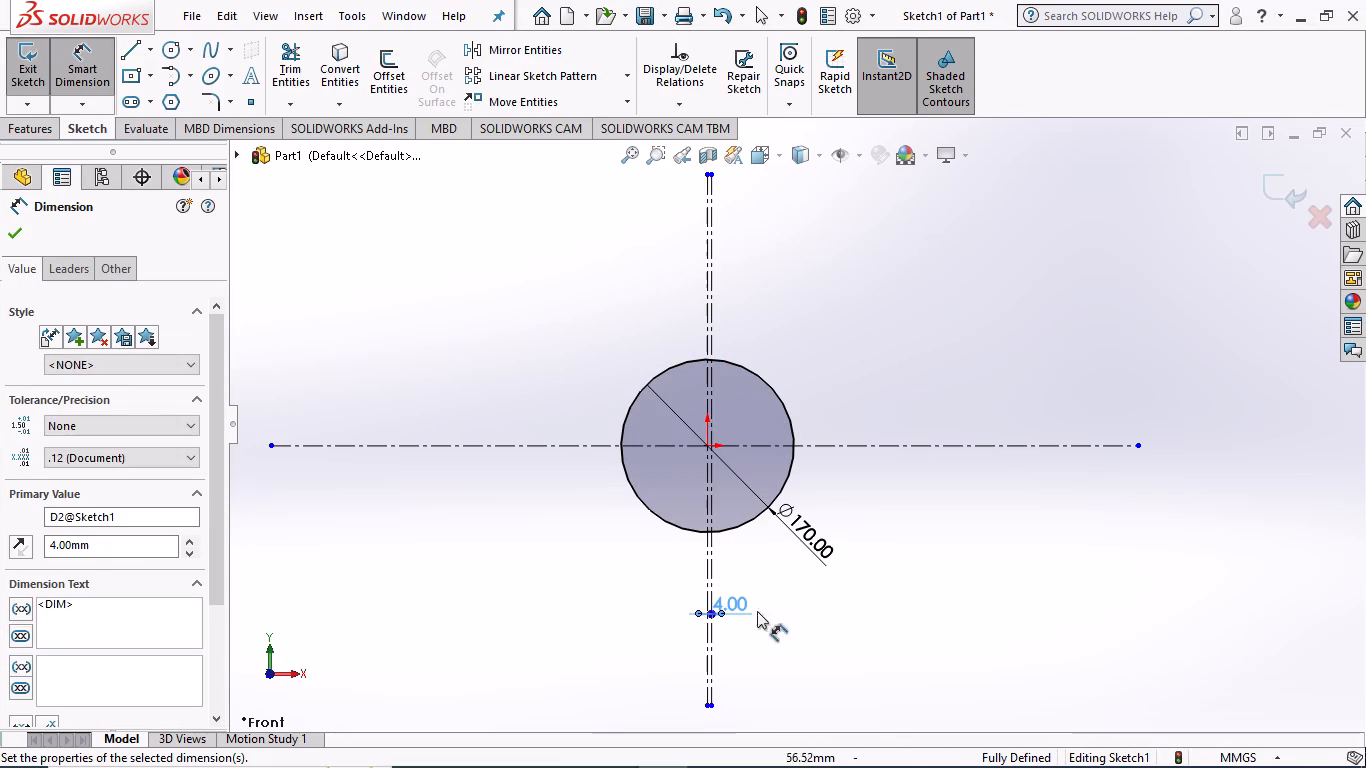
pyautogui.click(15, 233)
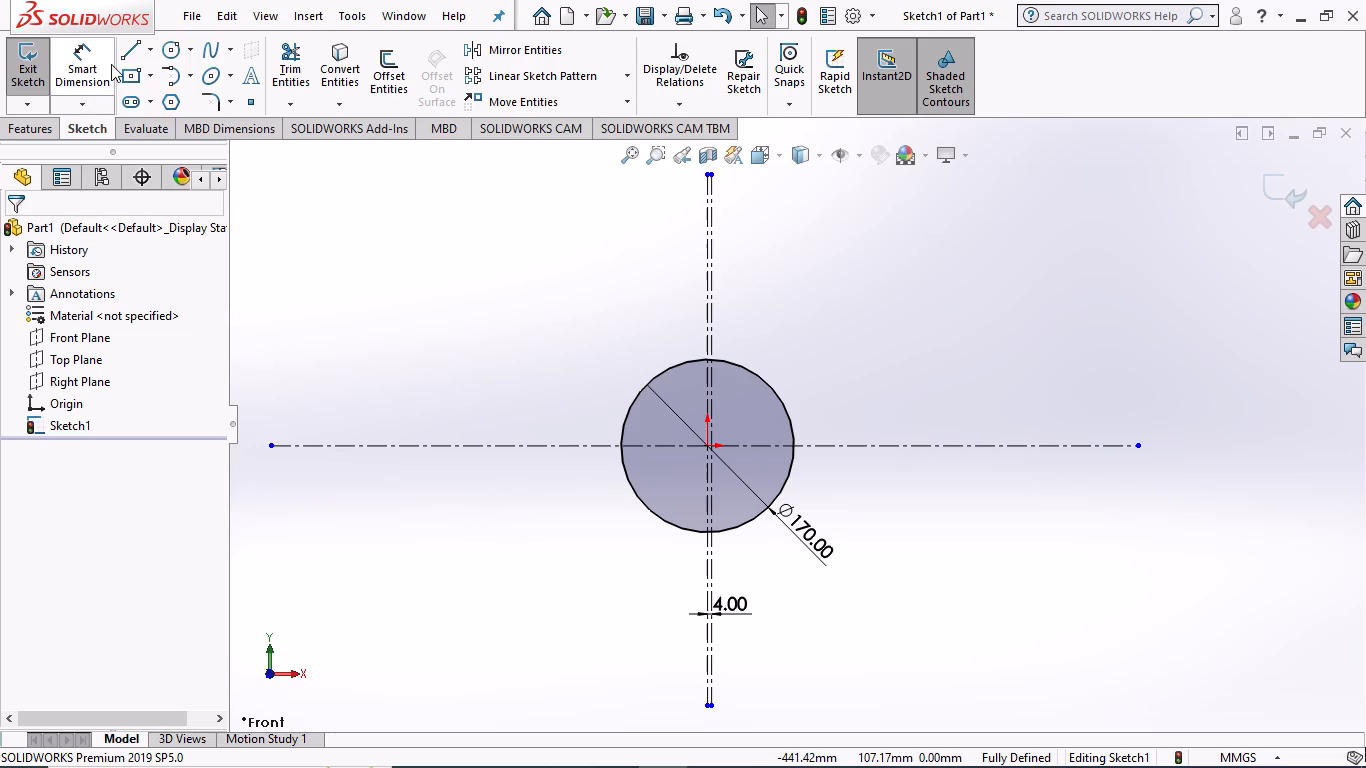
# Trim away the upper and lower quarter arcs of the circle left of the vertical centerline through the origin.
pyautogui.click(279, 67)
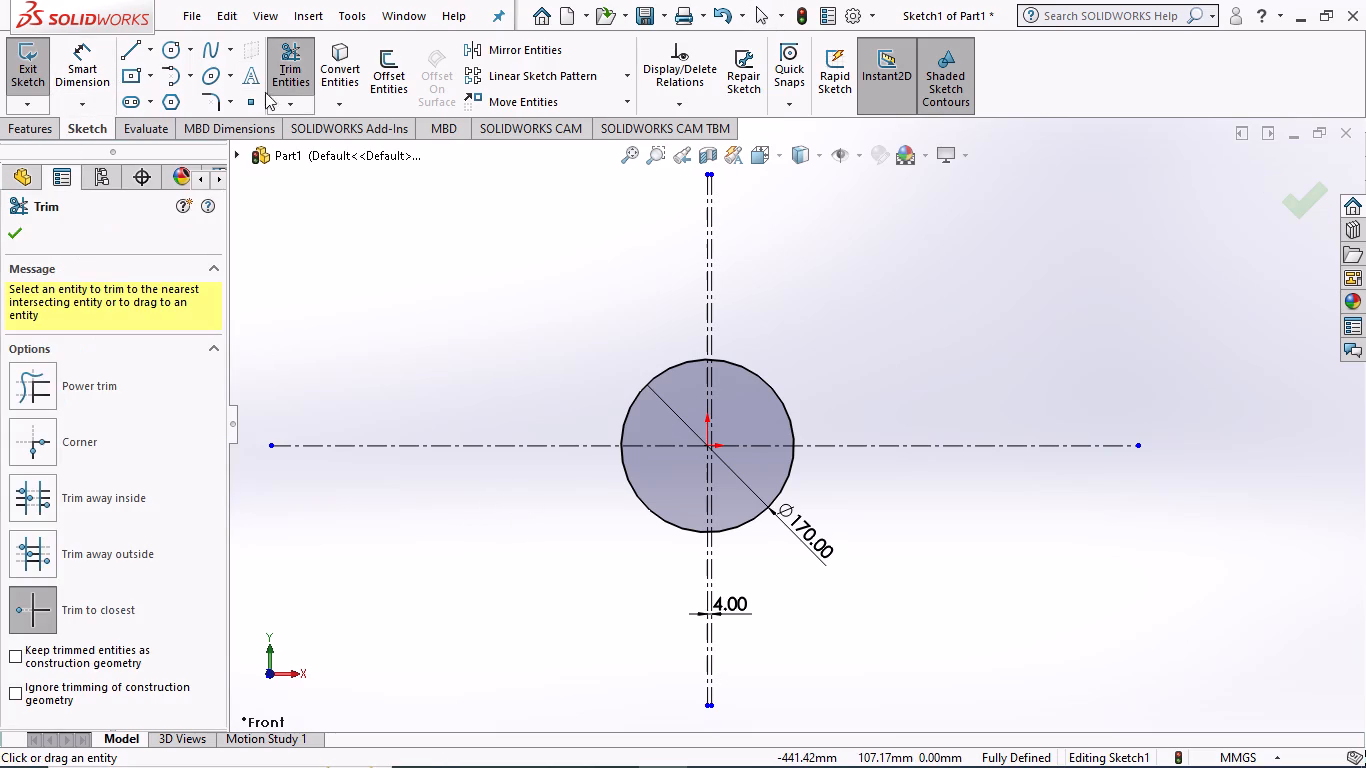
pyautogui.click(639, 392)
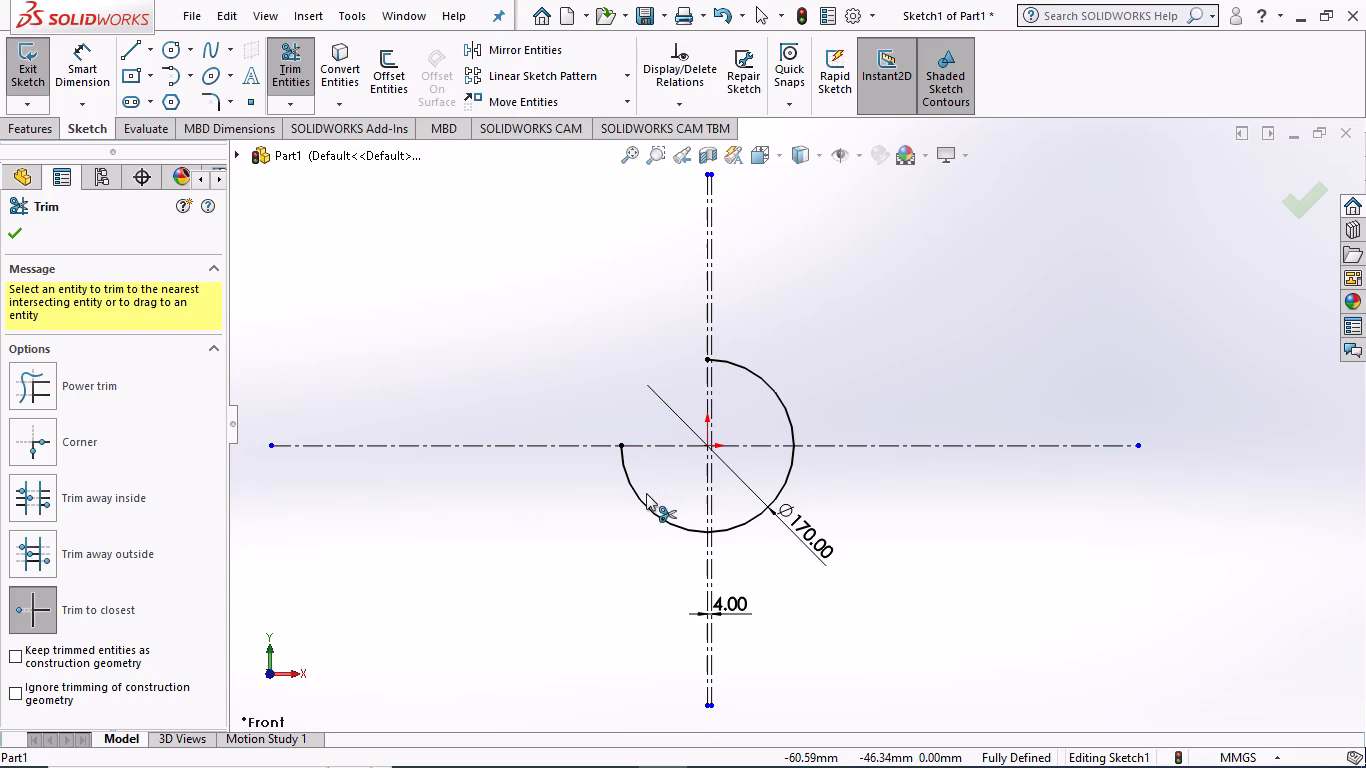
pyautogui.click(645, 504)
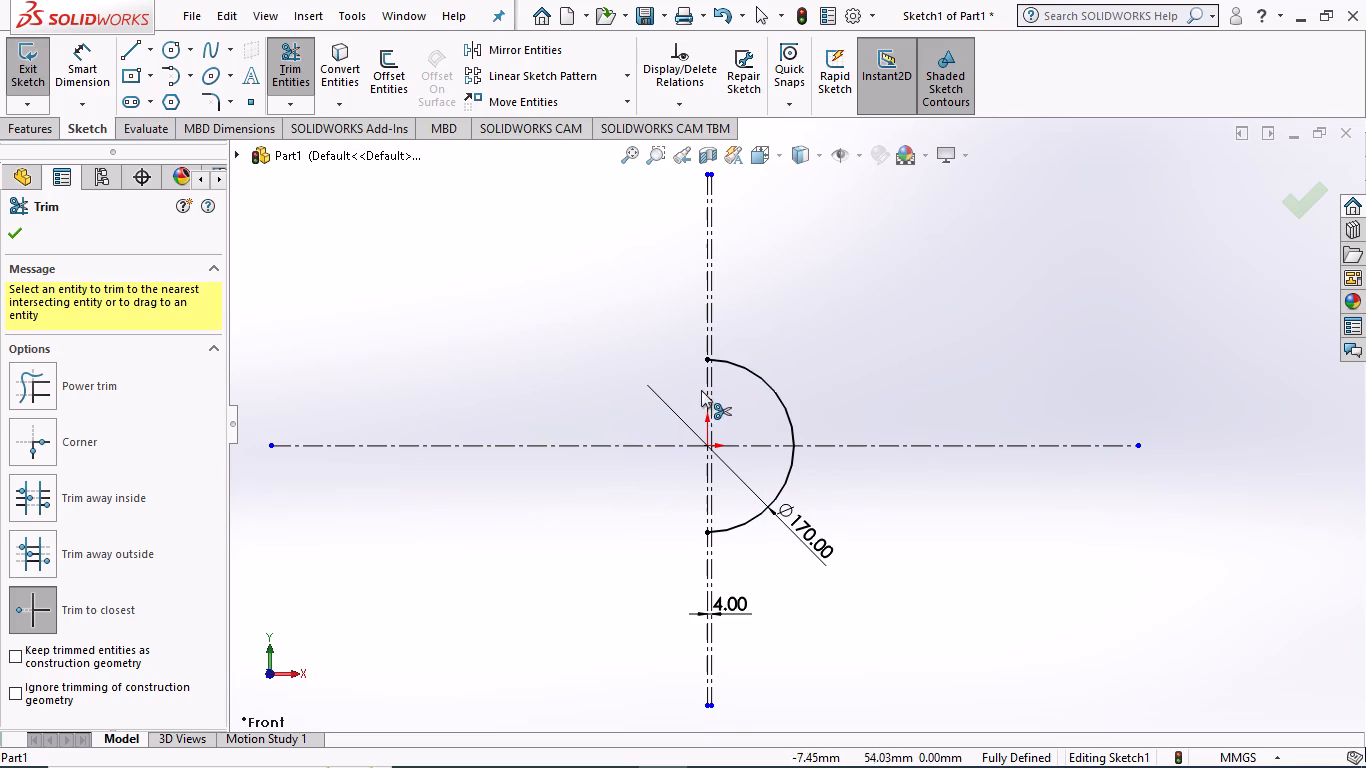
# Trim the short arc pieces between the two vertical centerlines at the top and bottom of the half circle.
pyautogui.scroll(-7, 702, 388)
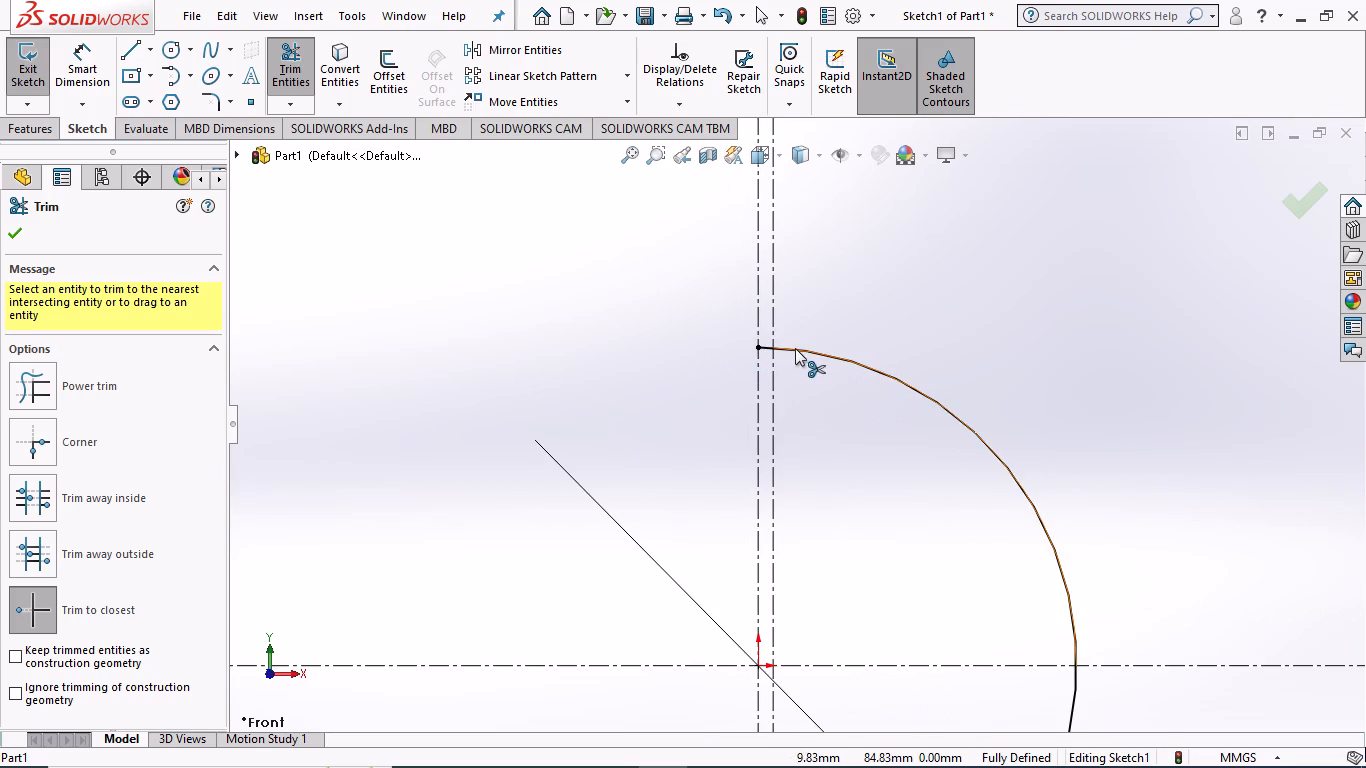
pyautogui.click(761, 346)
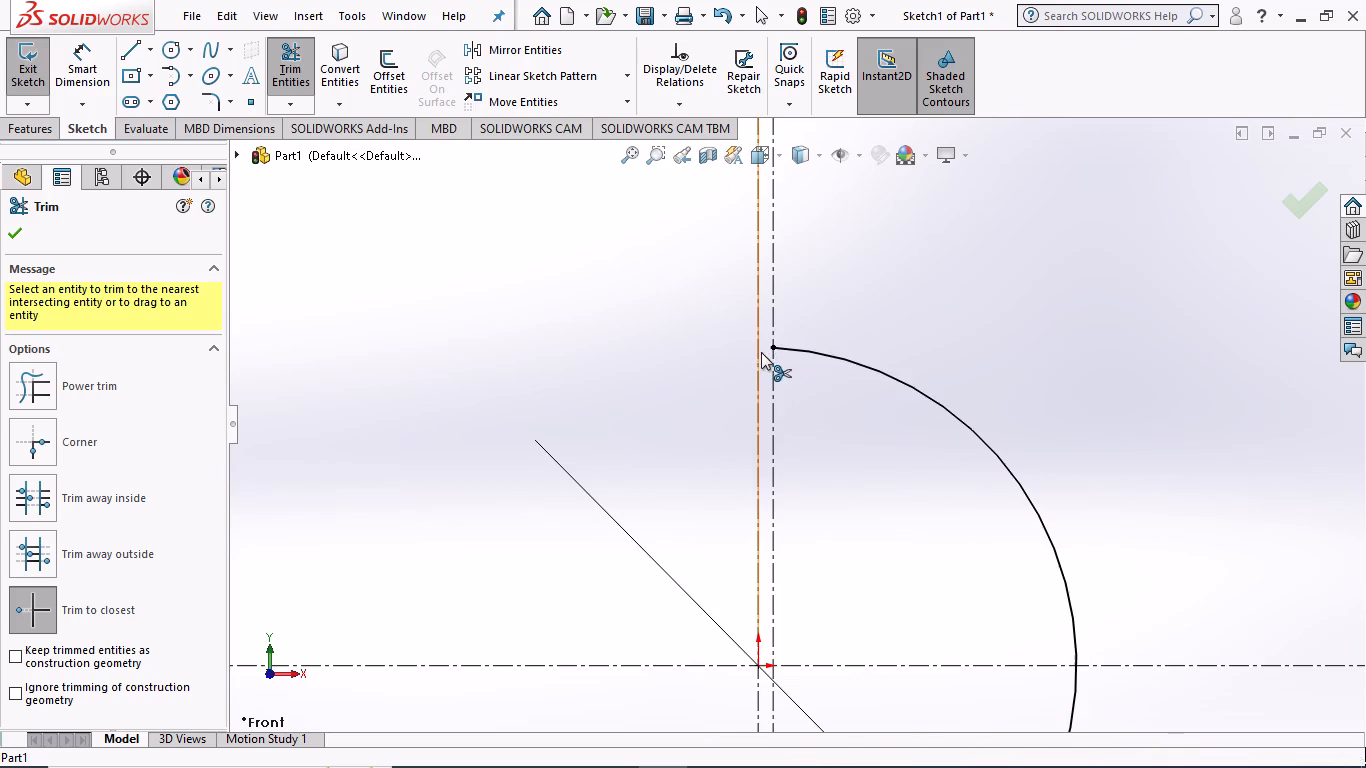
pyautogui.scroll(4, 781, 556)
pyautogui.scroll(-3, 778, 693)
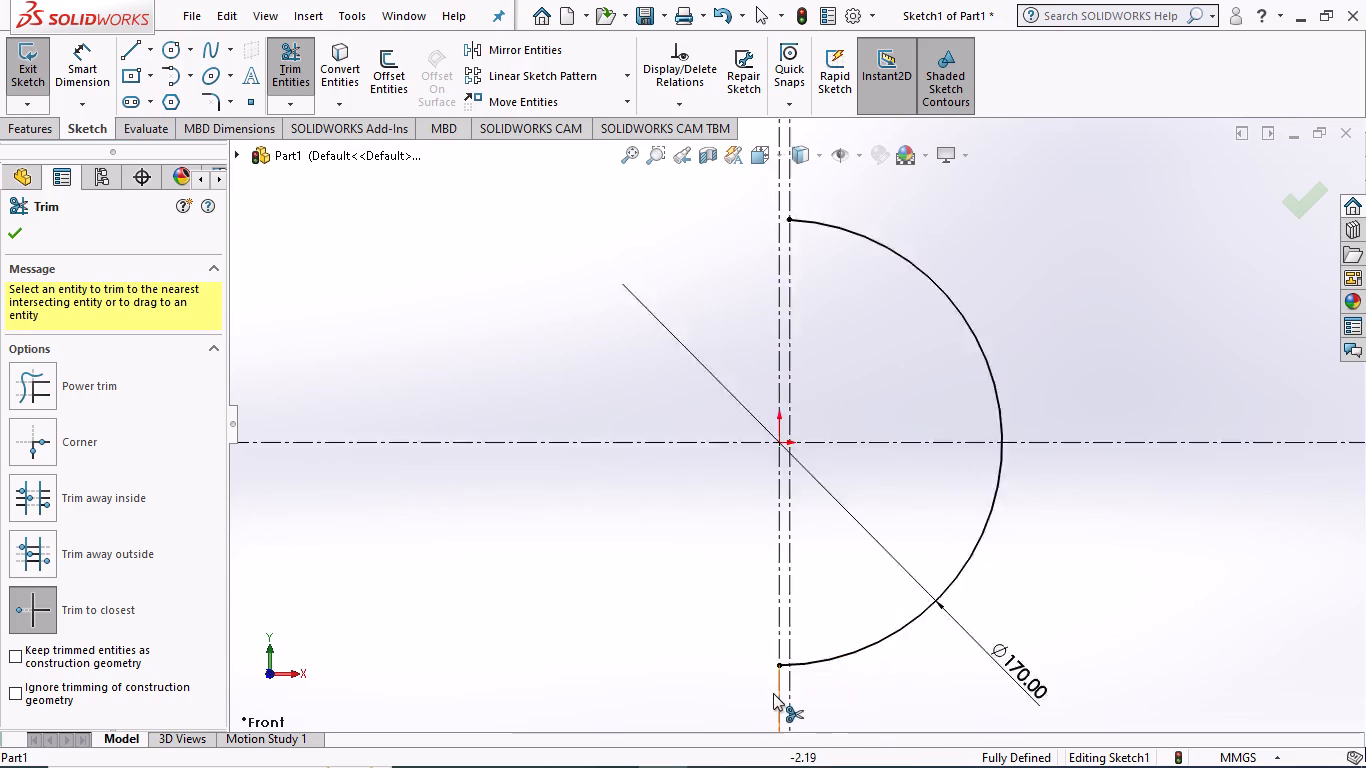
pyautogui.scroll(-2, 776, 676)
pyautogui.click(795, 606)
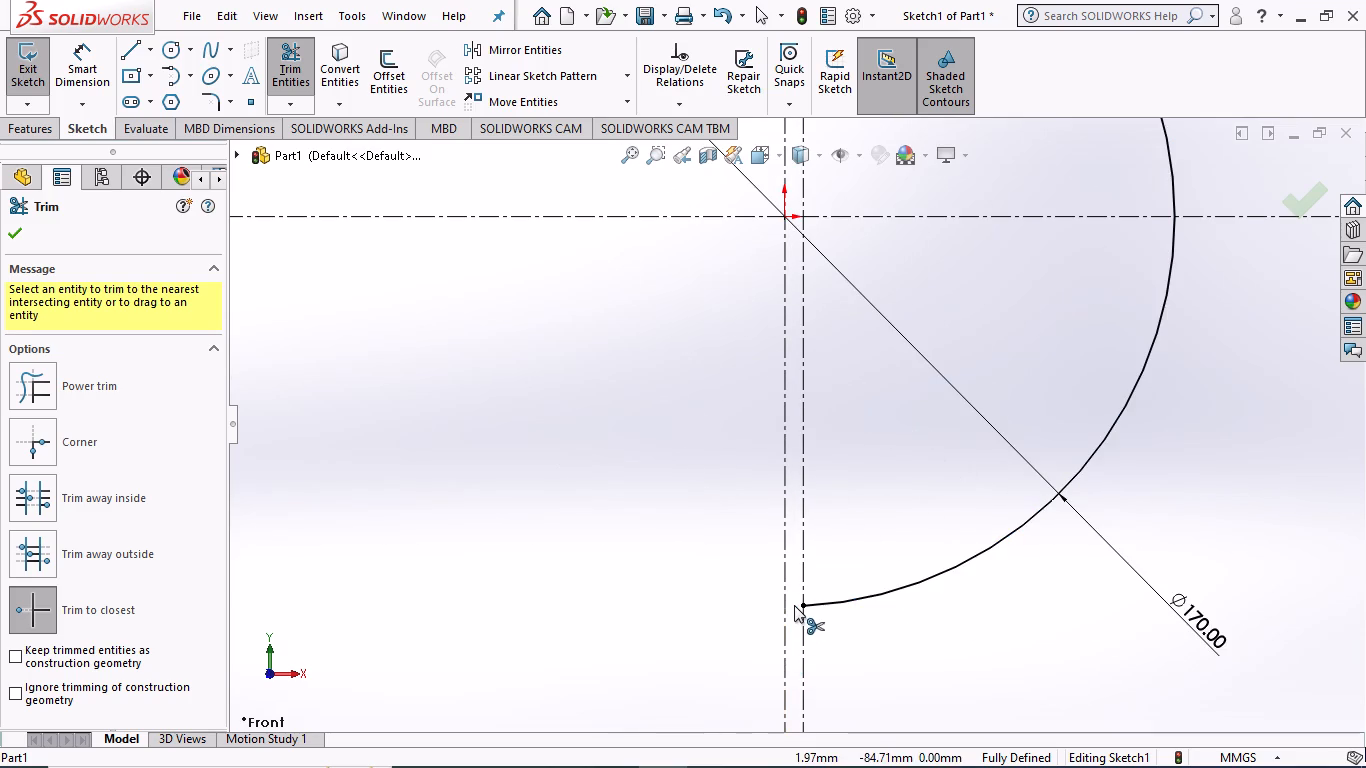
pyautogui.scroll(5, 662, 584)
pyautogui.scroll(1, 633, 496)
pyautogui.scroll(-2, 535, 256)
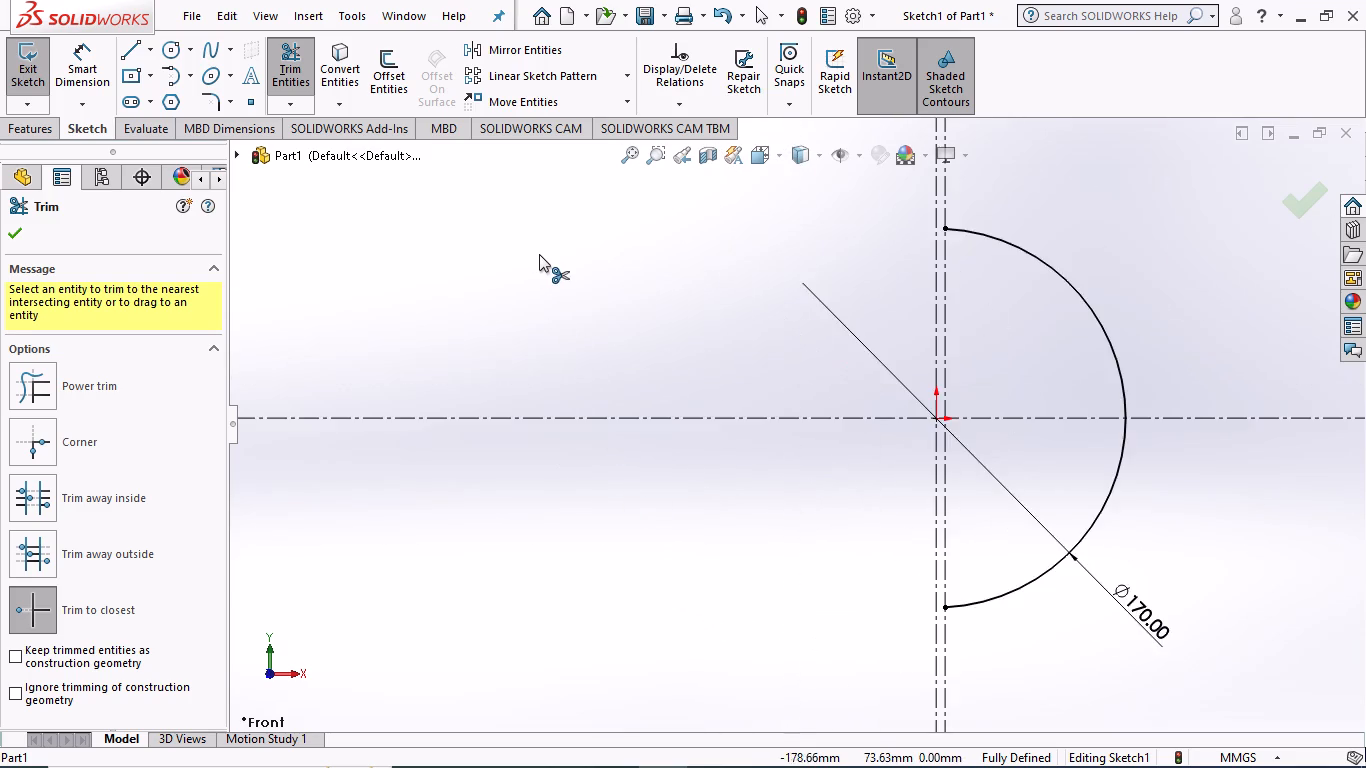
pyautogui.scroll(5, 539, 254)
pyautogui.click(19, 241)
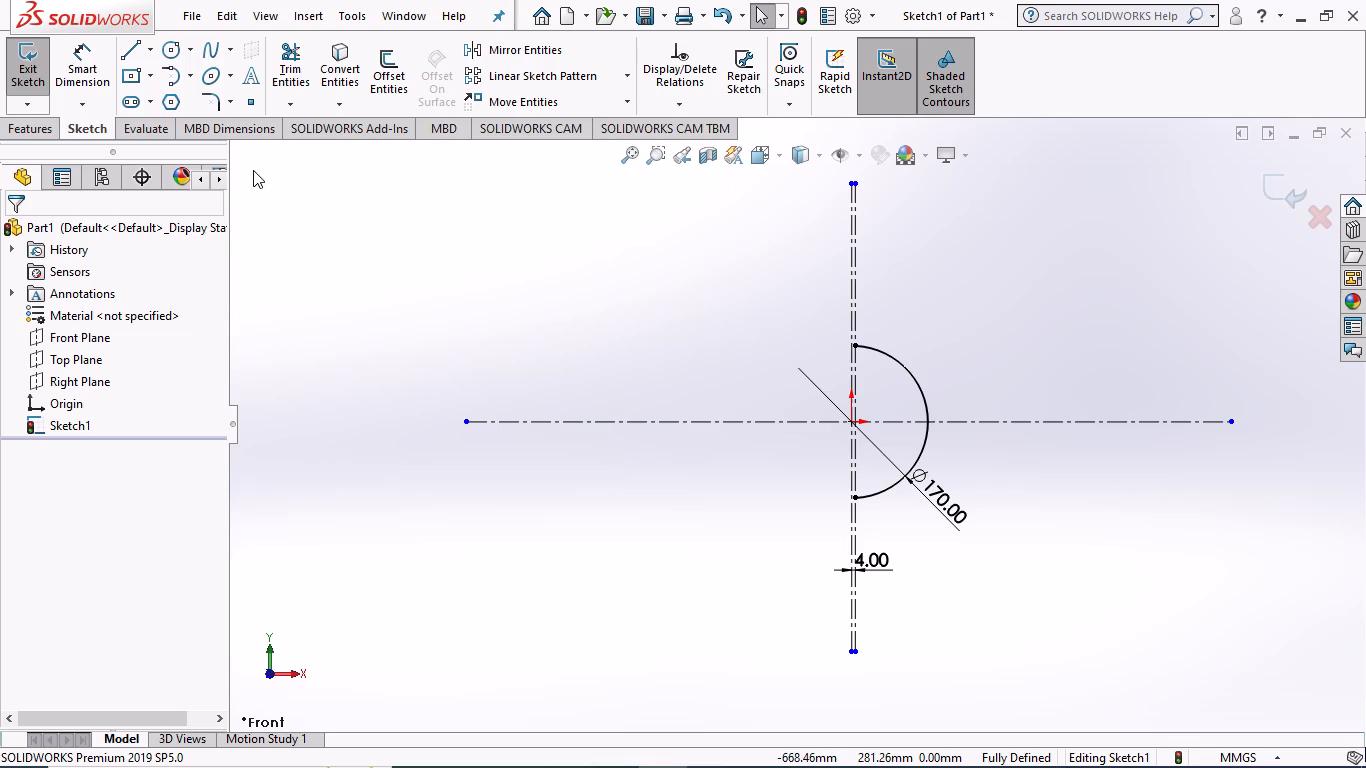
# Sketch connected lines from the arc's upper endpoint: about 51 mm up the second centerline, horizontally to the right, and about 43 mm down.
pyautogui.click(124, 55)
pyautogui.scroll(-2, 886, 321)
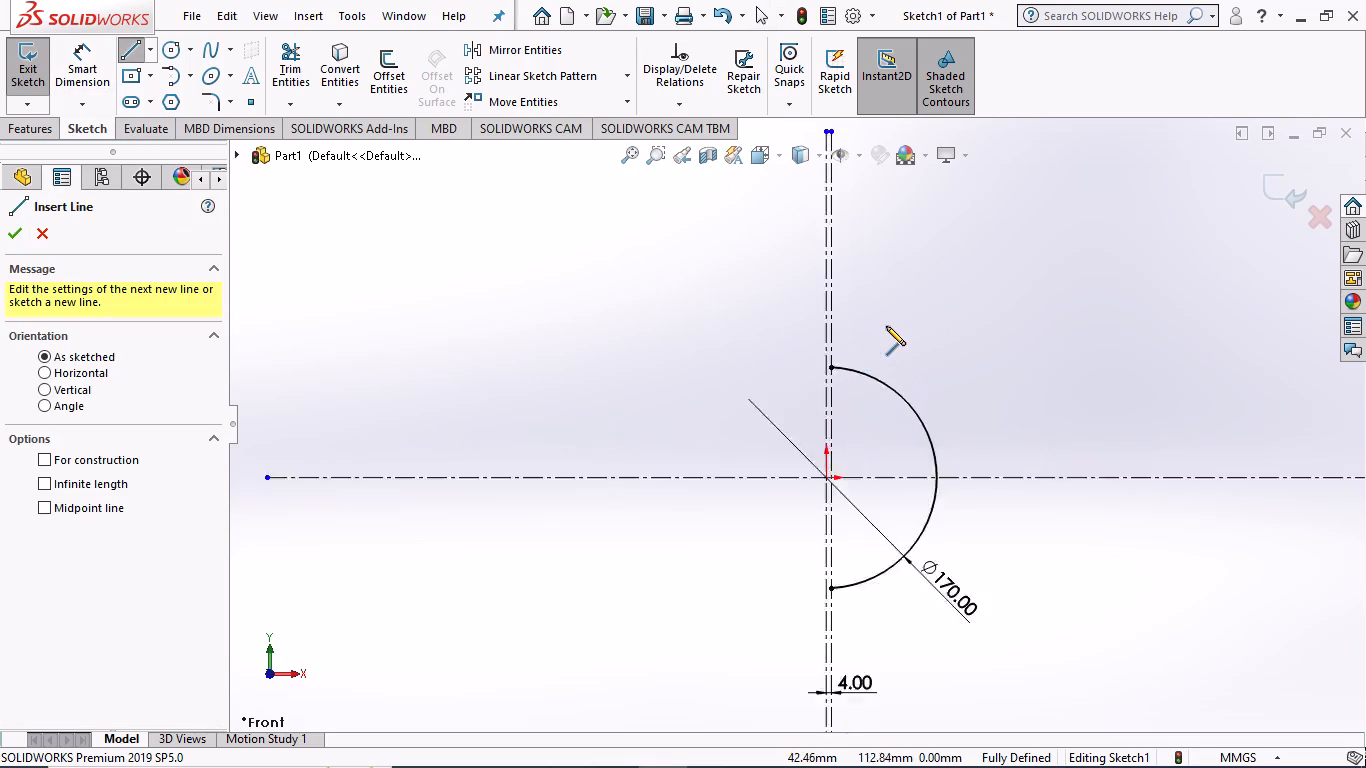
pyautogui.scroll(-1, 880, 334)
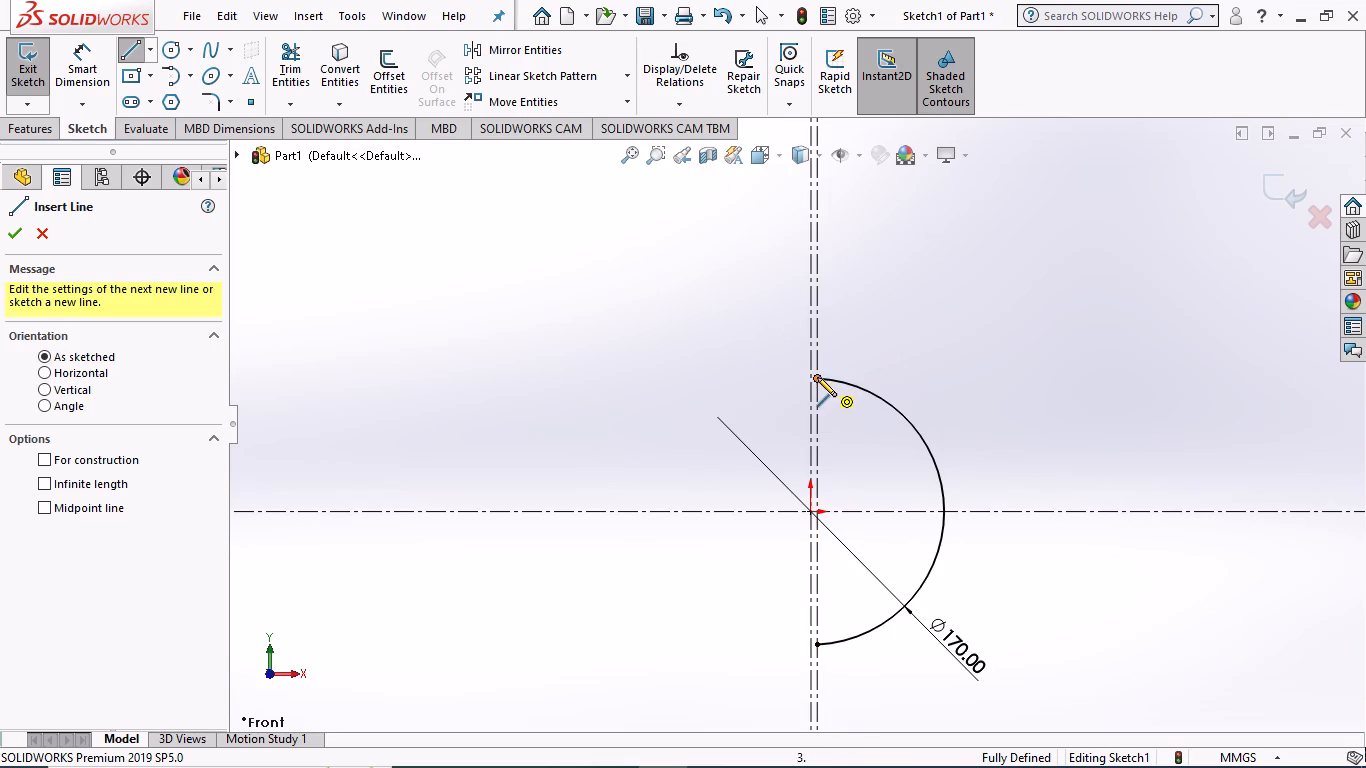
pyautogui.click(817, 377)
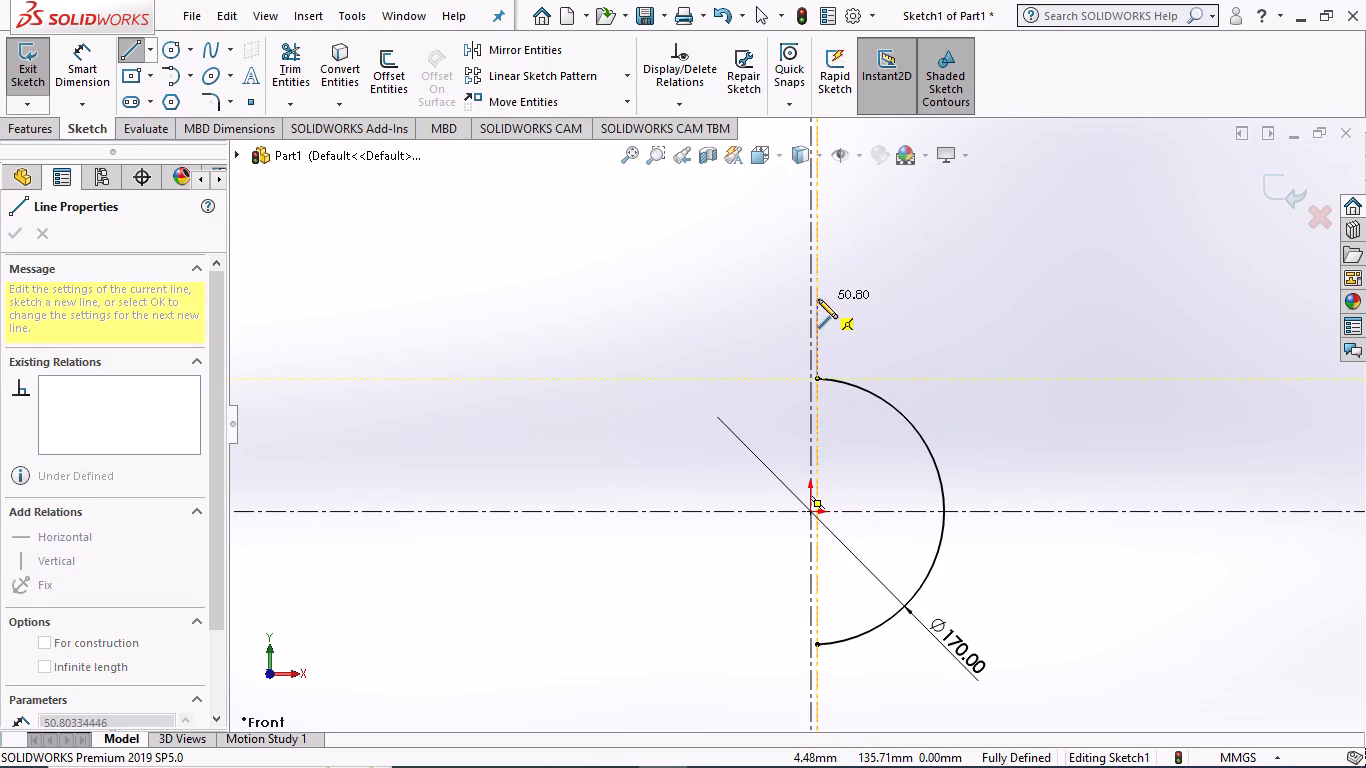
pyautogui.click(818, 299)
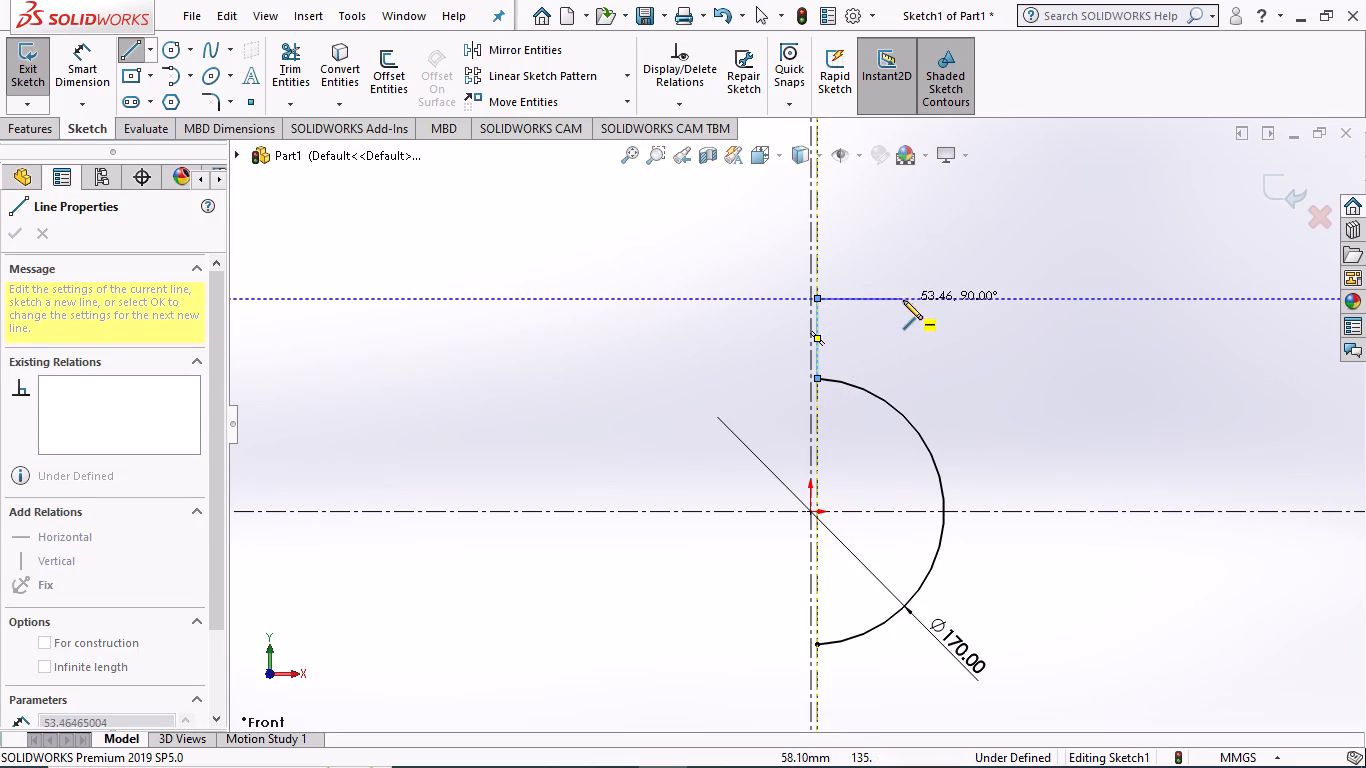
pyautogui.click(906, 300)
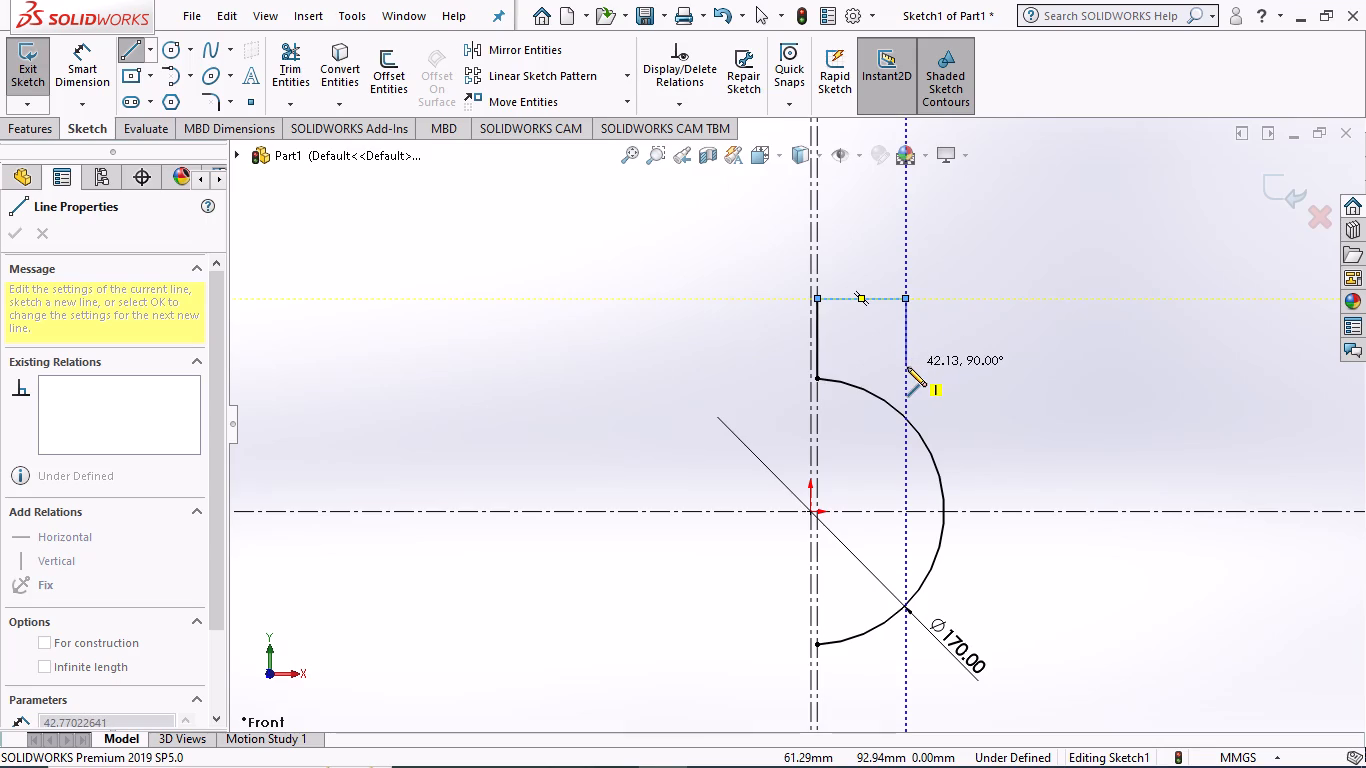
pyautogui.click(907, 367)
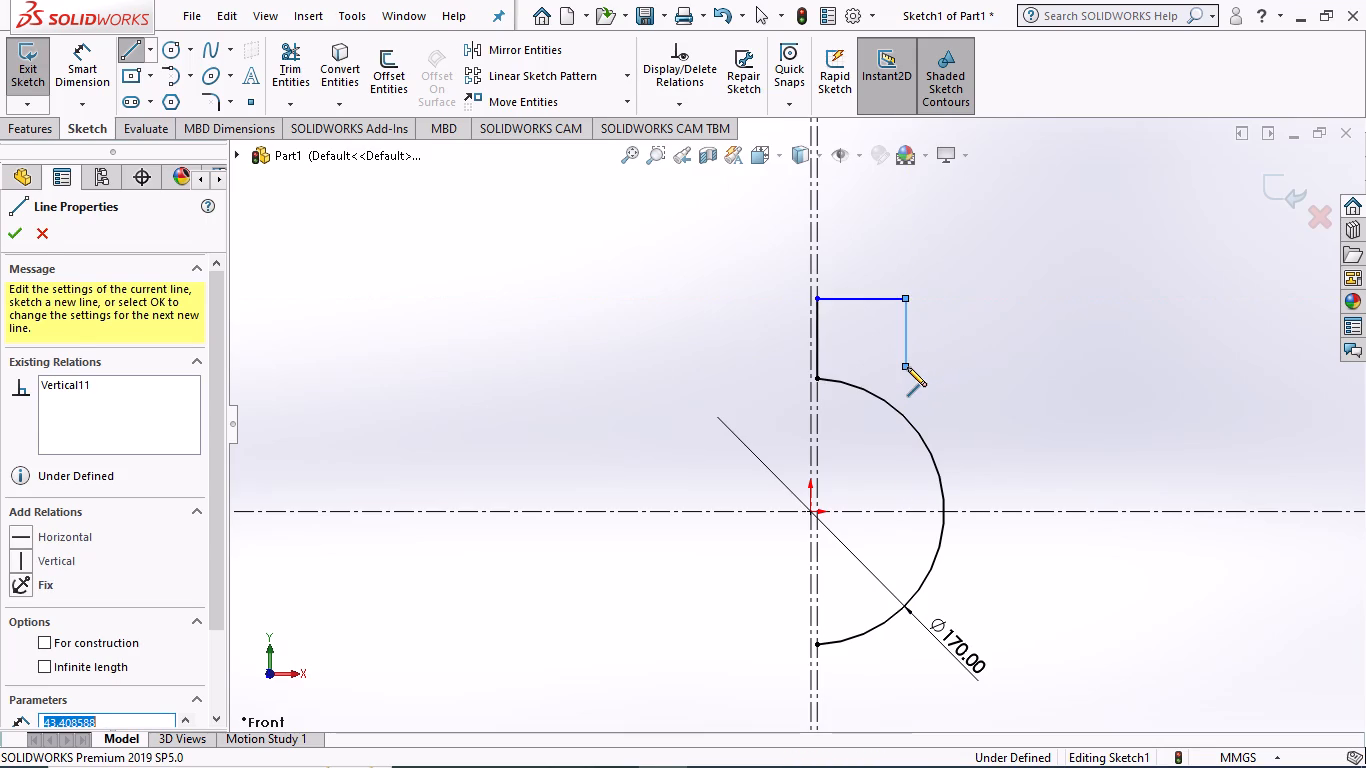
pyautogui.press('Escape')
pyautogui.press('Escape')
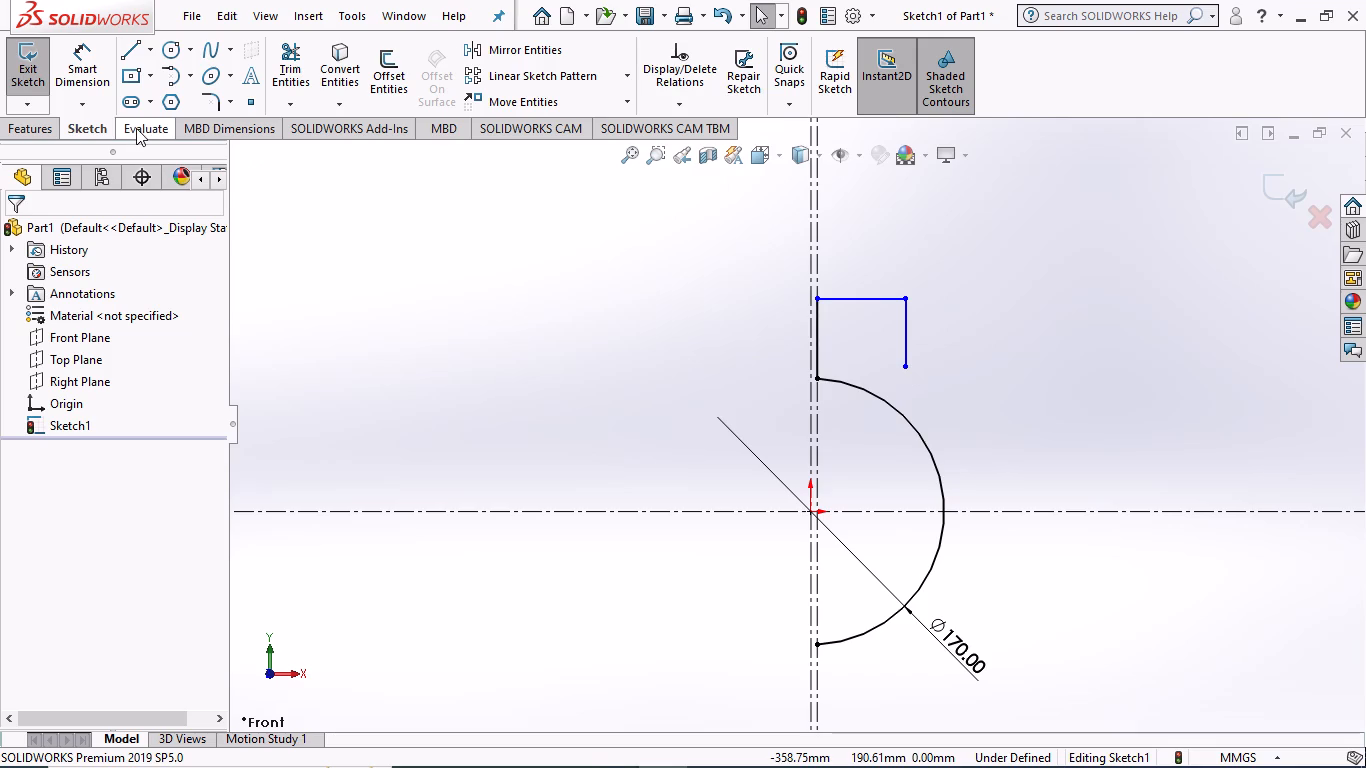
# Continue the outline about 56 mm diagonally down-right, 40 mm right, 108 mm down, 40 mm left, 61 mm diagonally down-left and 28 mm down.
pyautogui.click(139, 57)
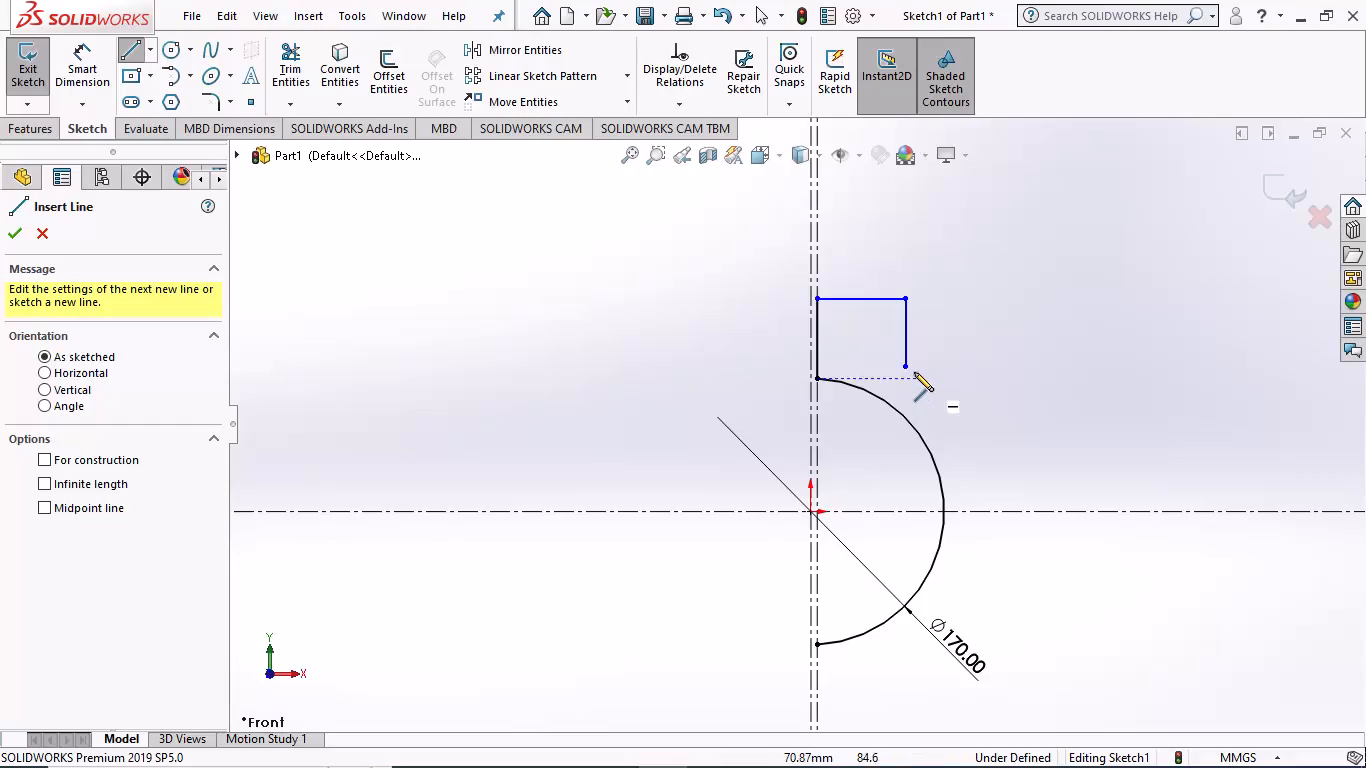
pyautogui.click(906, 370)
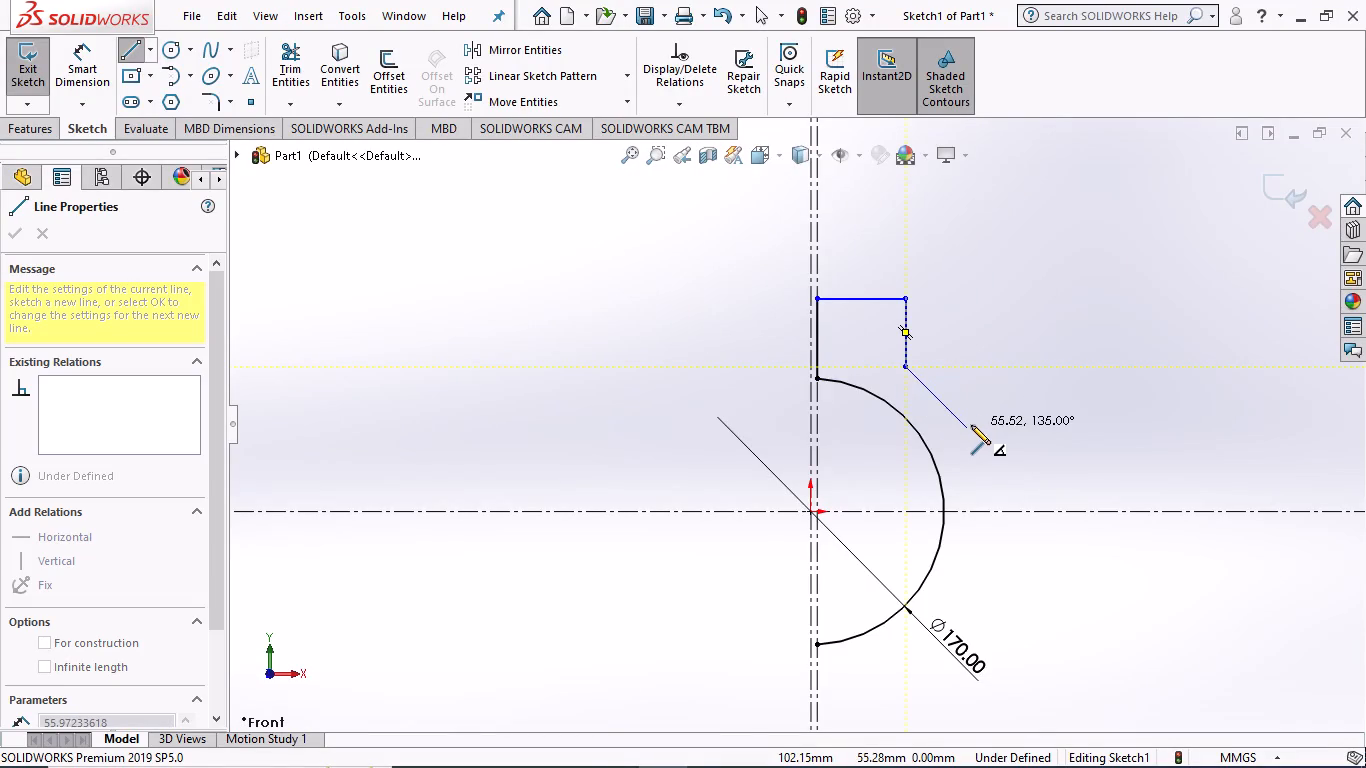
pyautogui.click(971, 424)
pyautogui.click(1030, 430)
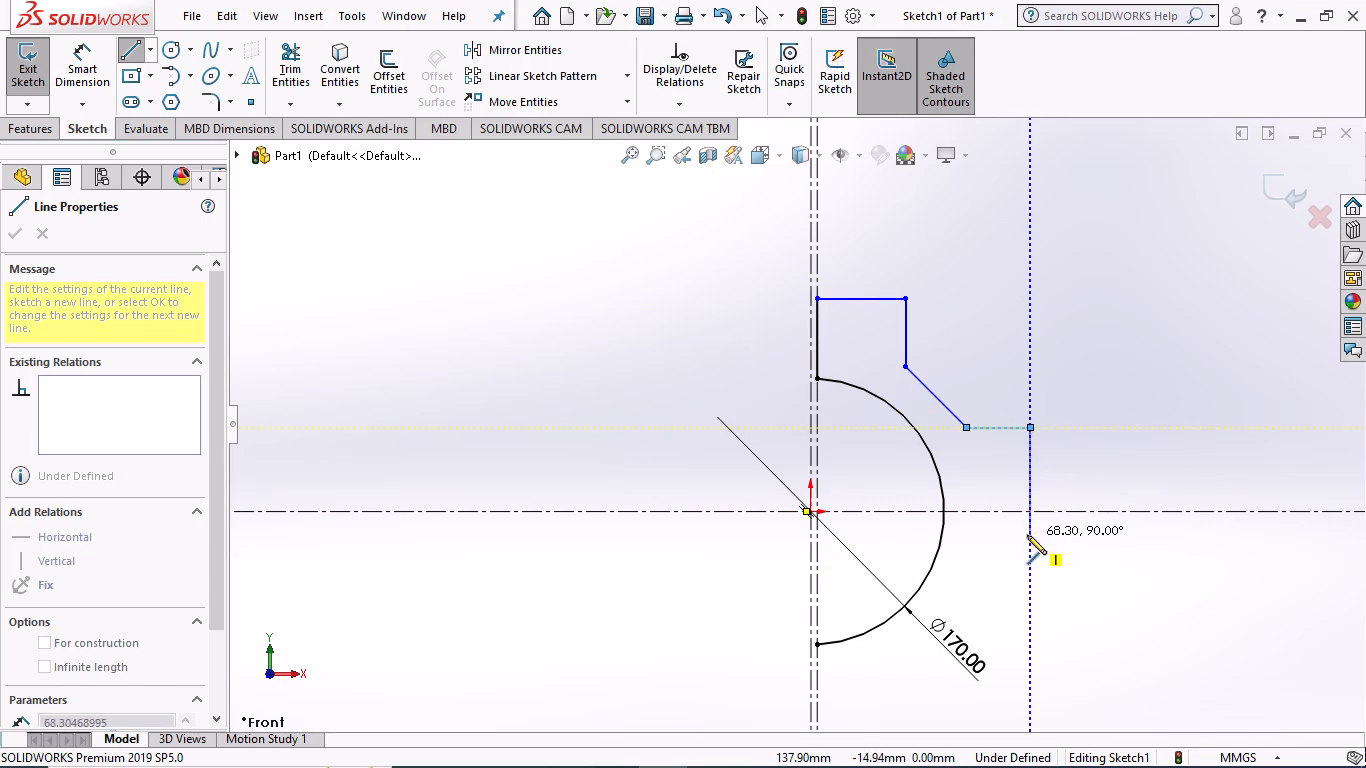
pyautogui.click(1027, 597)
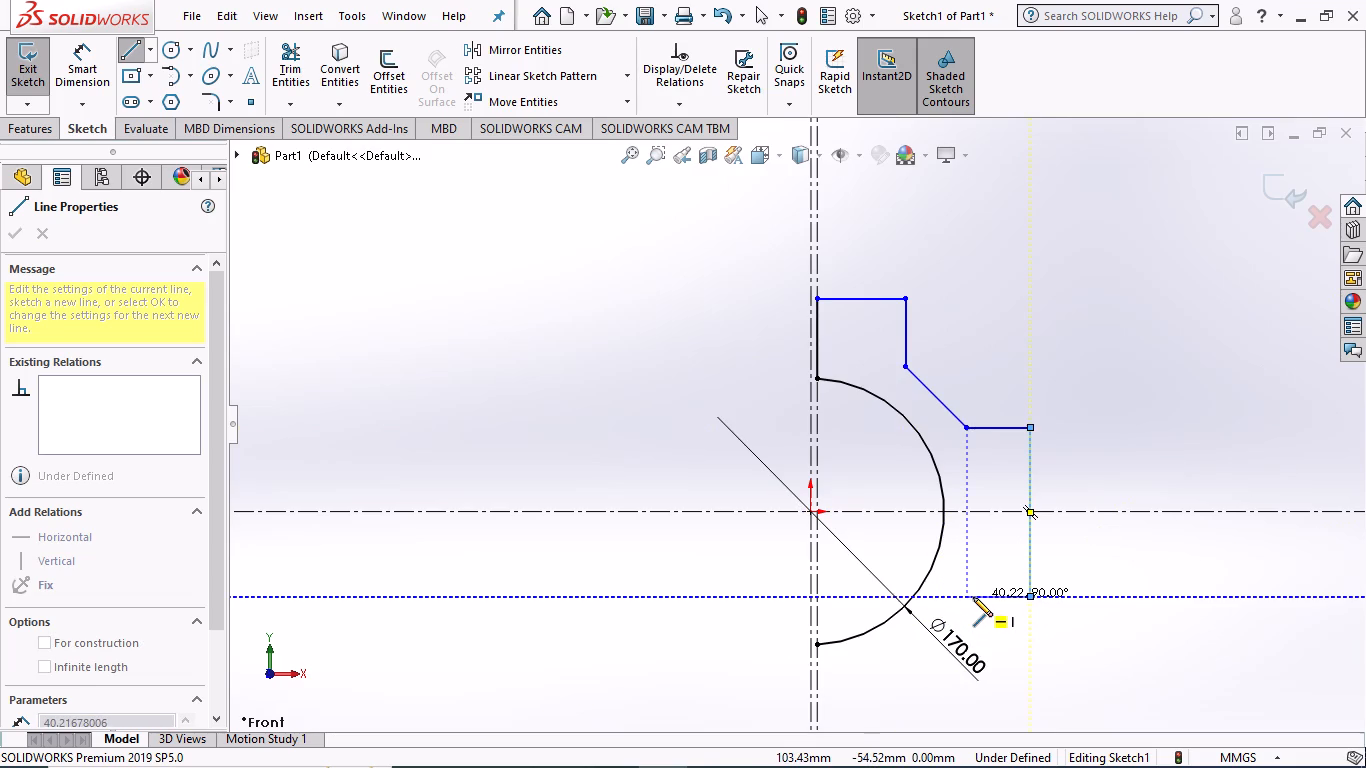
pyautogui.click(973, 597)
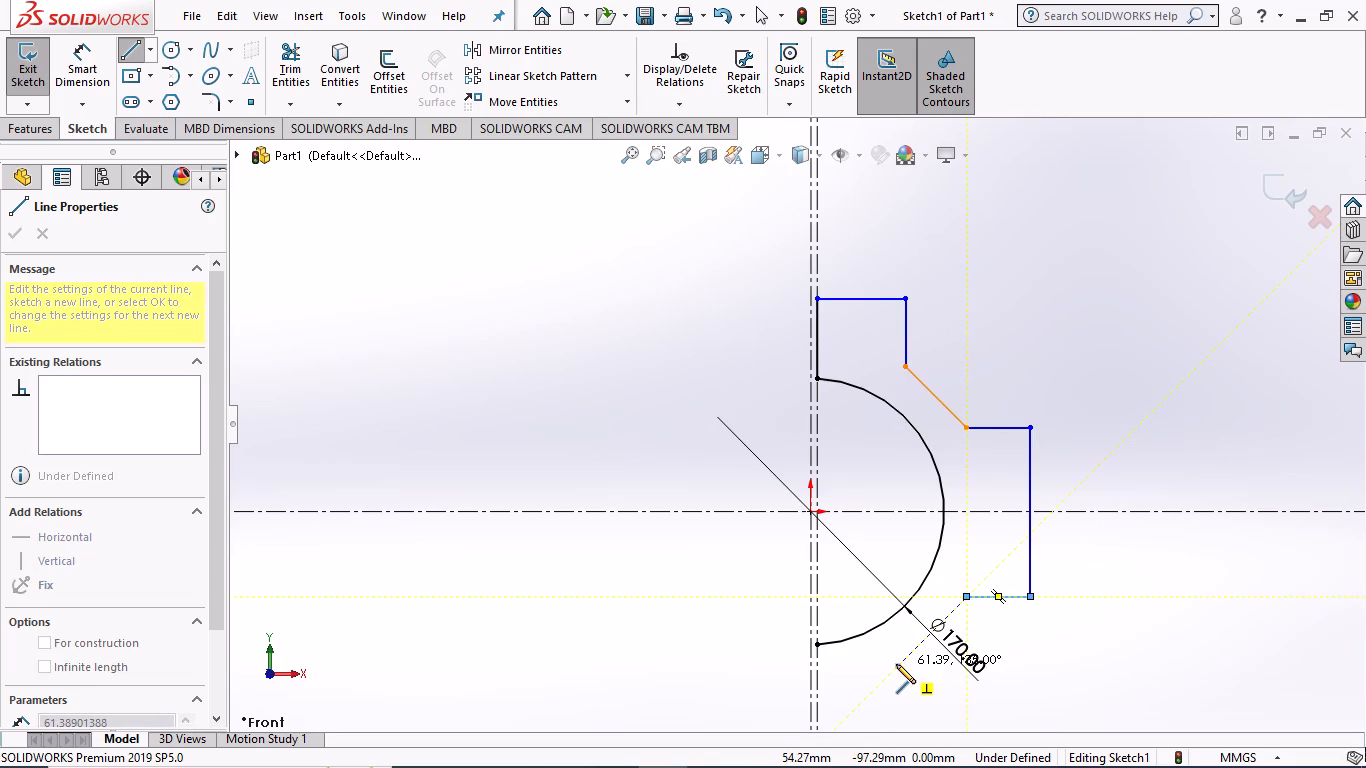
pyautogui.click(896, 664)
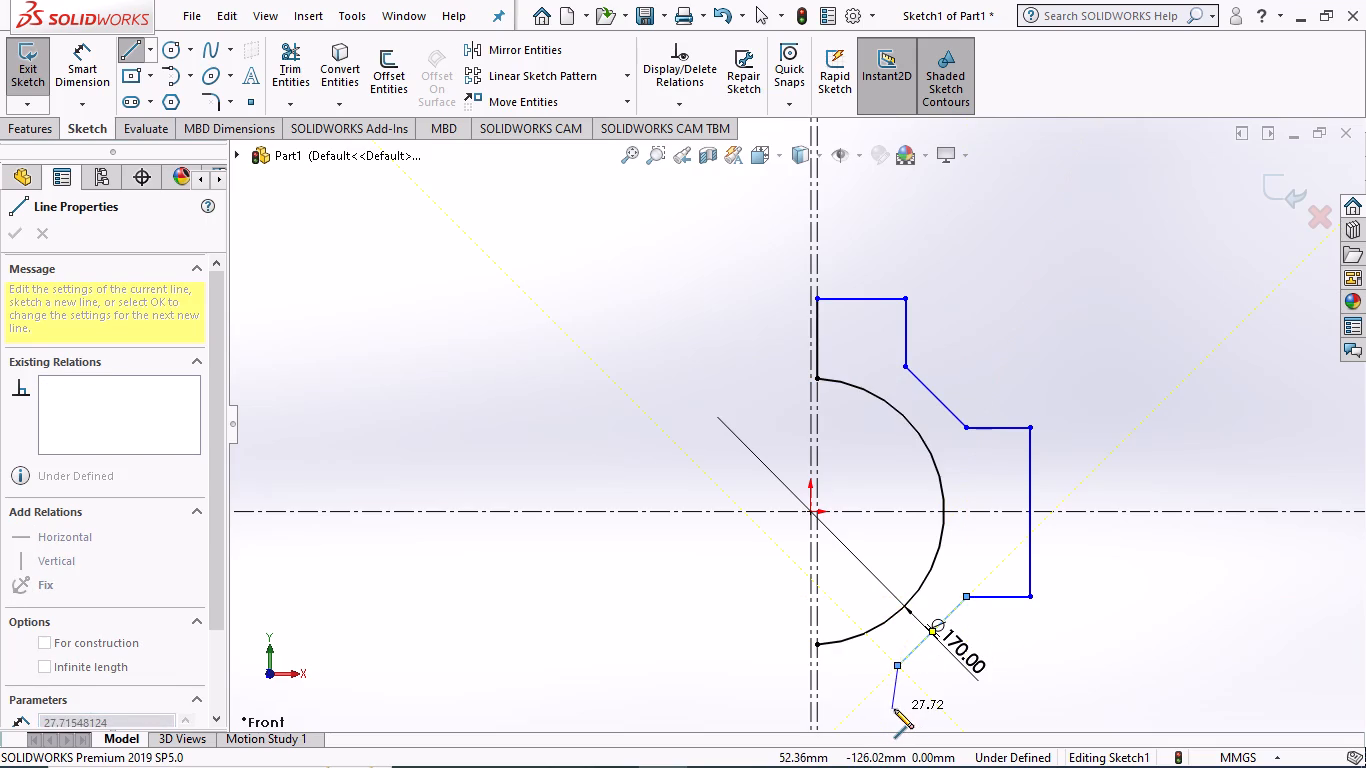
pyautogui.click(895, 709)
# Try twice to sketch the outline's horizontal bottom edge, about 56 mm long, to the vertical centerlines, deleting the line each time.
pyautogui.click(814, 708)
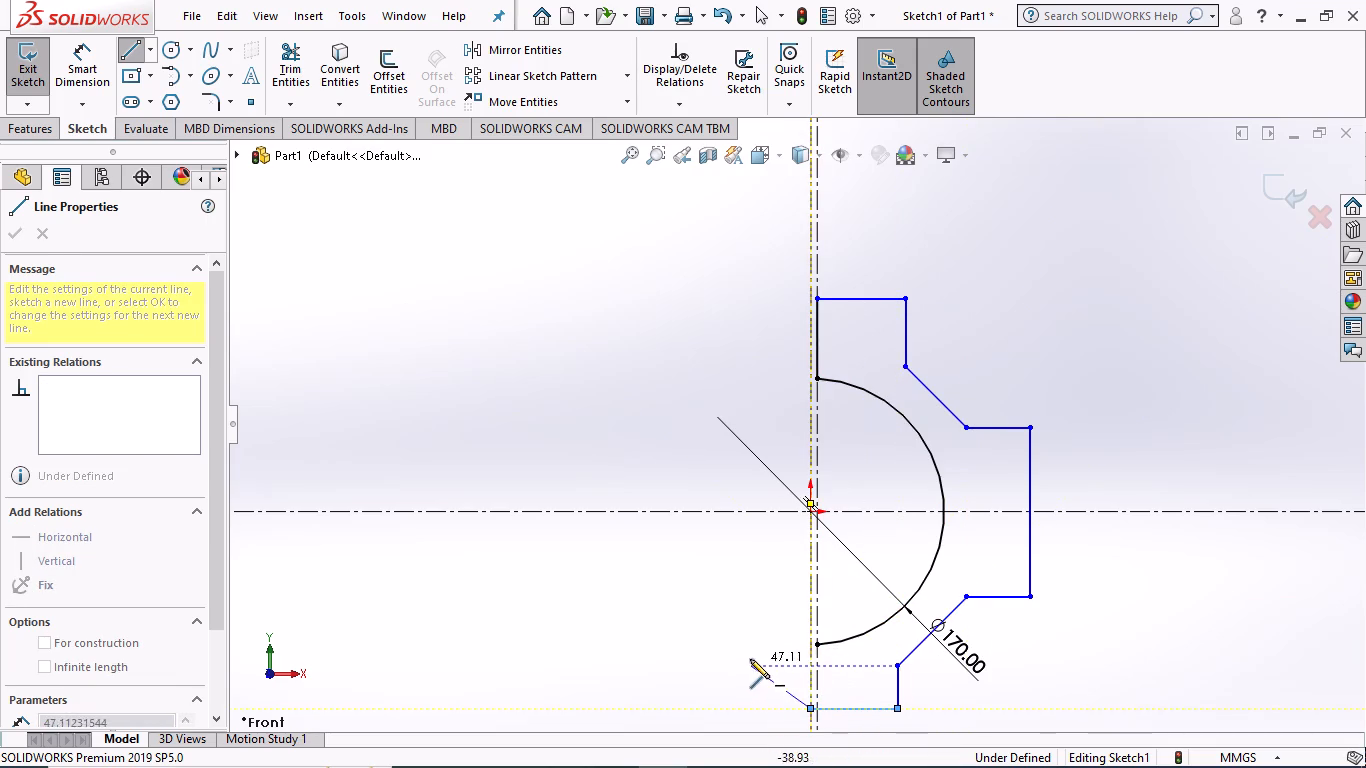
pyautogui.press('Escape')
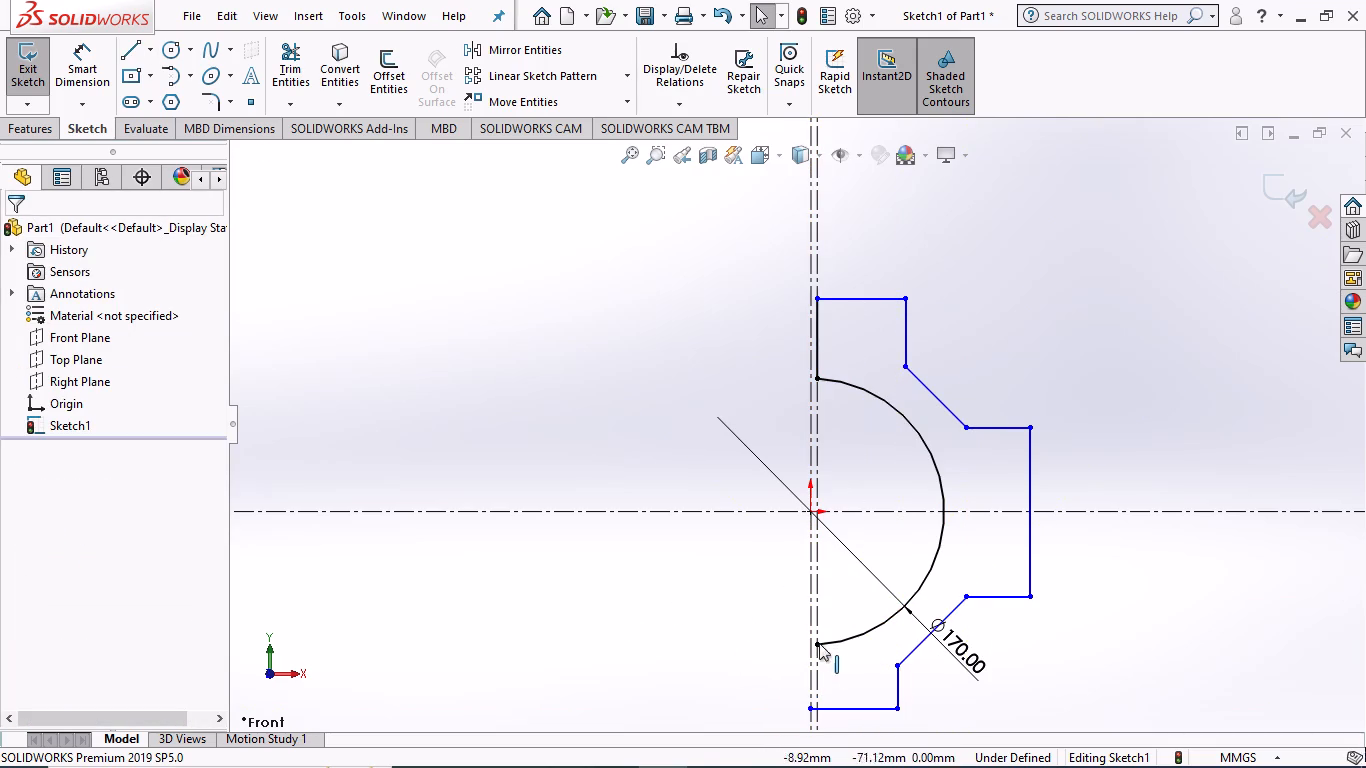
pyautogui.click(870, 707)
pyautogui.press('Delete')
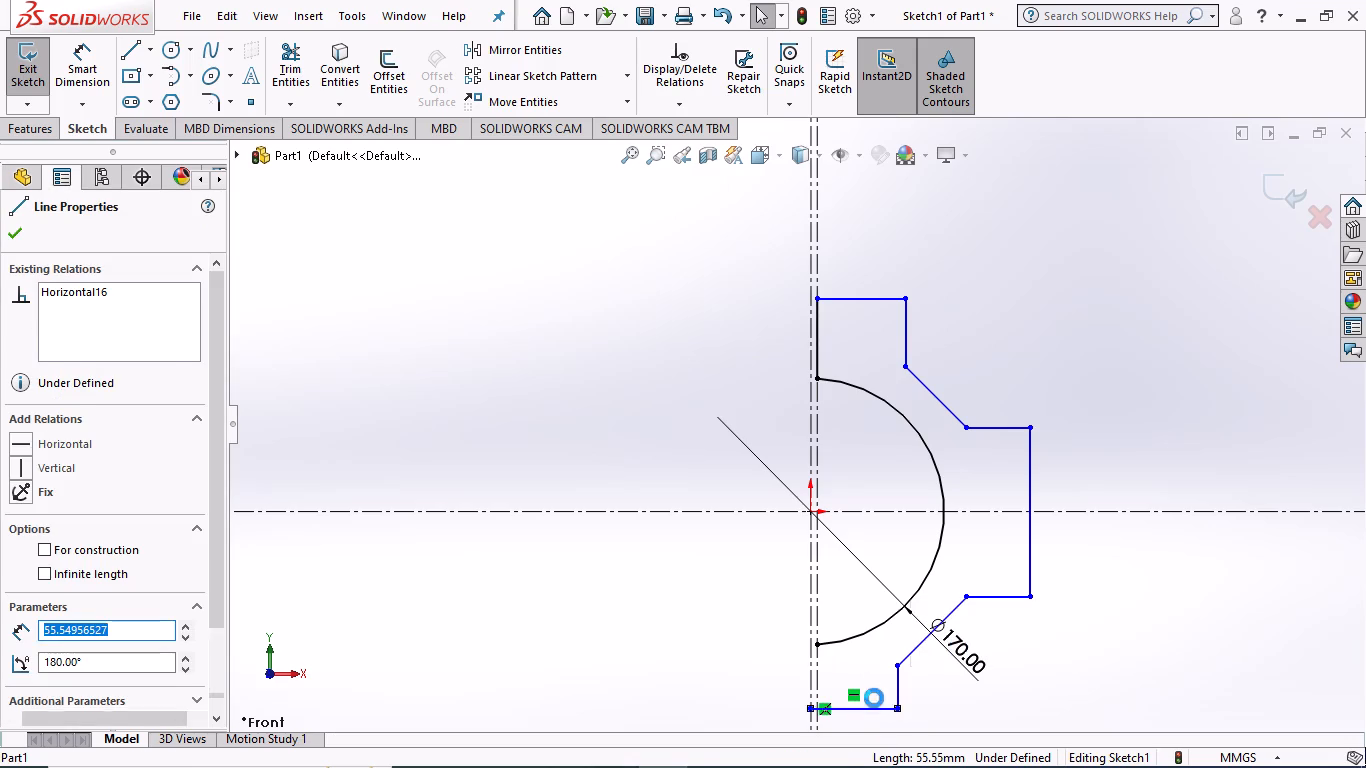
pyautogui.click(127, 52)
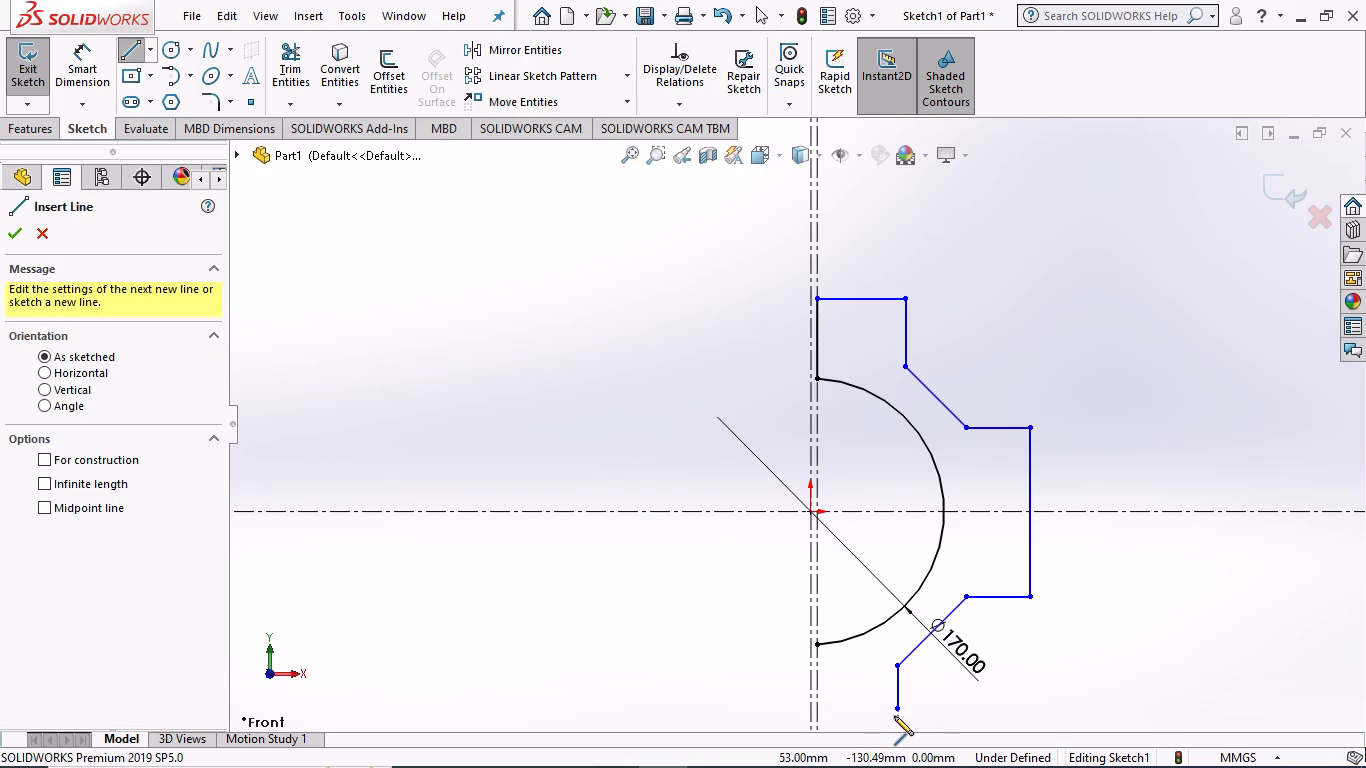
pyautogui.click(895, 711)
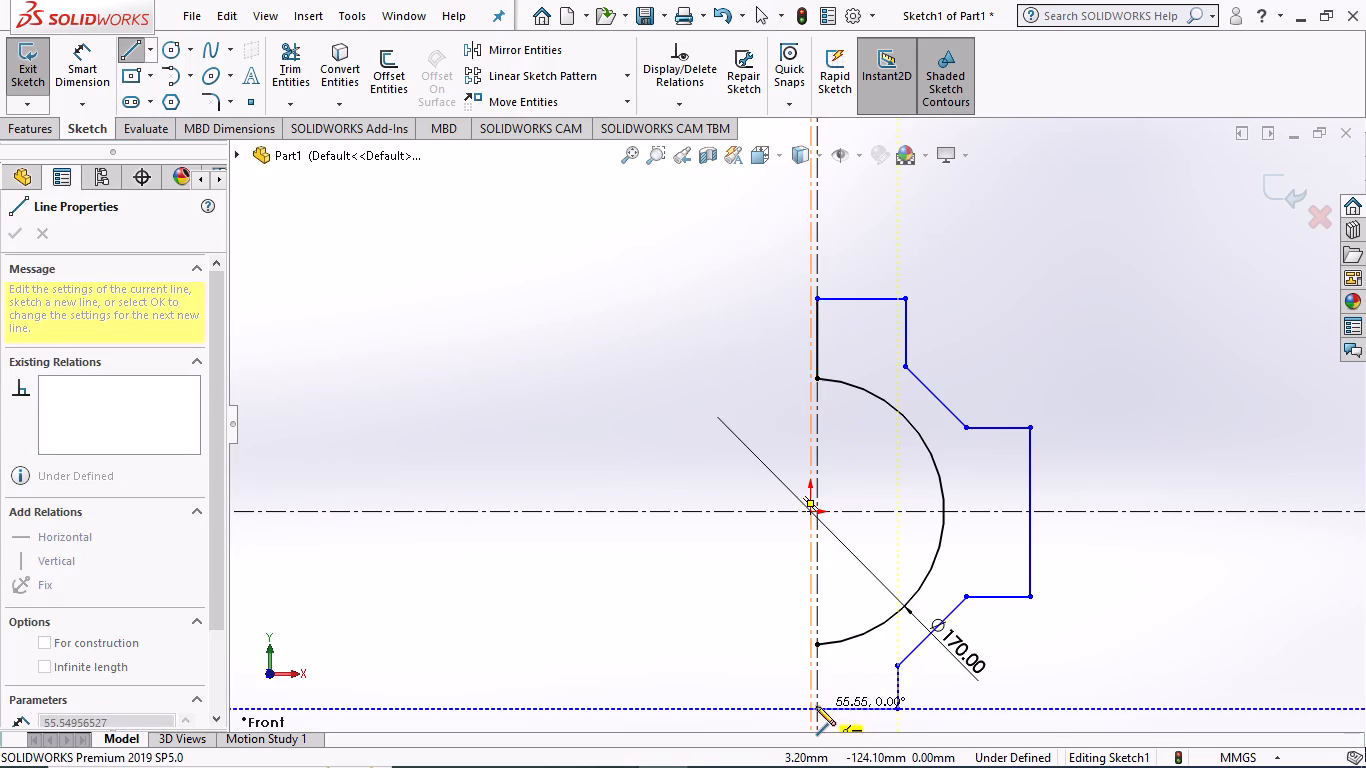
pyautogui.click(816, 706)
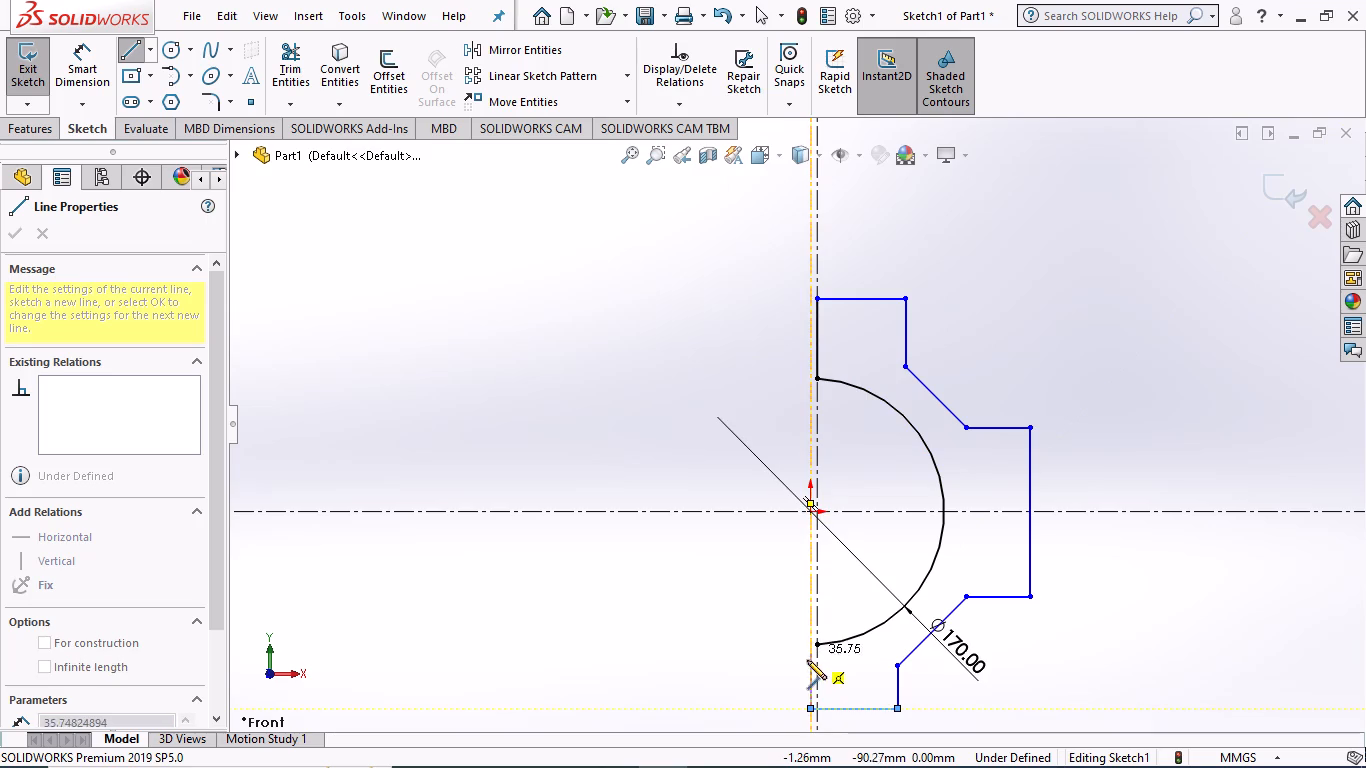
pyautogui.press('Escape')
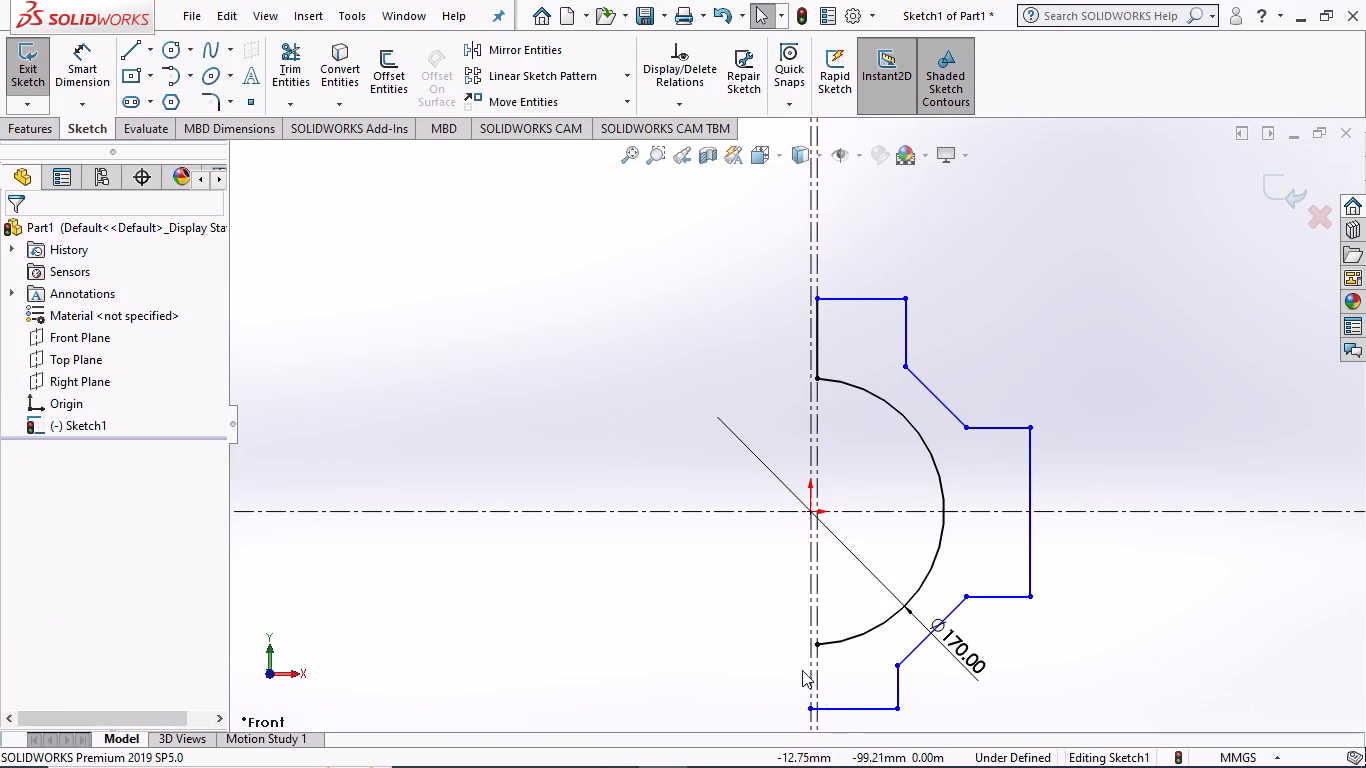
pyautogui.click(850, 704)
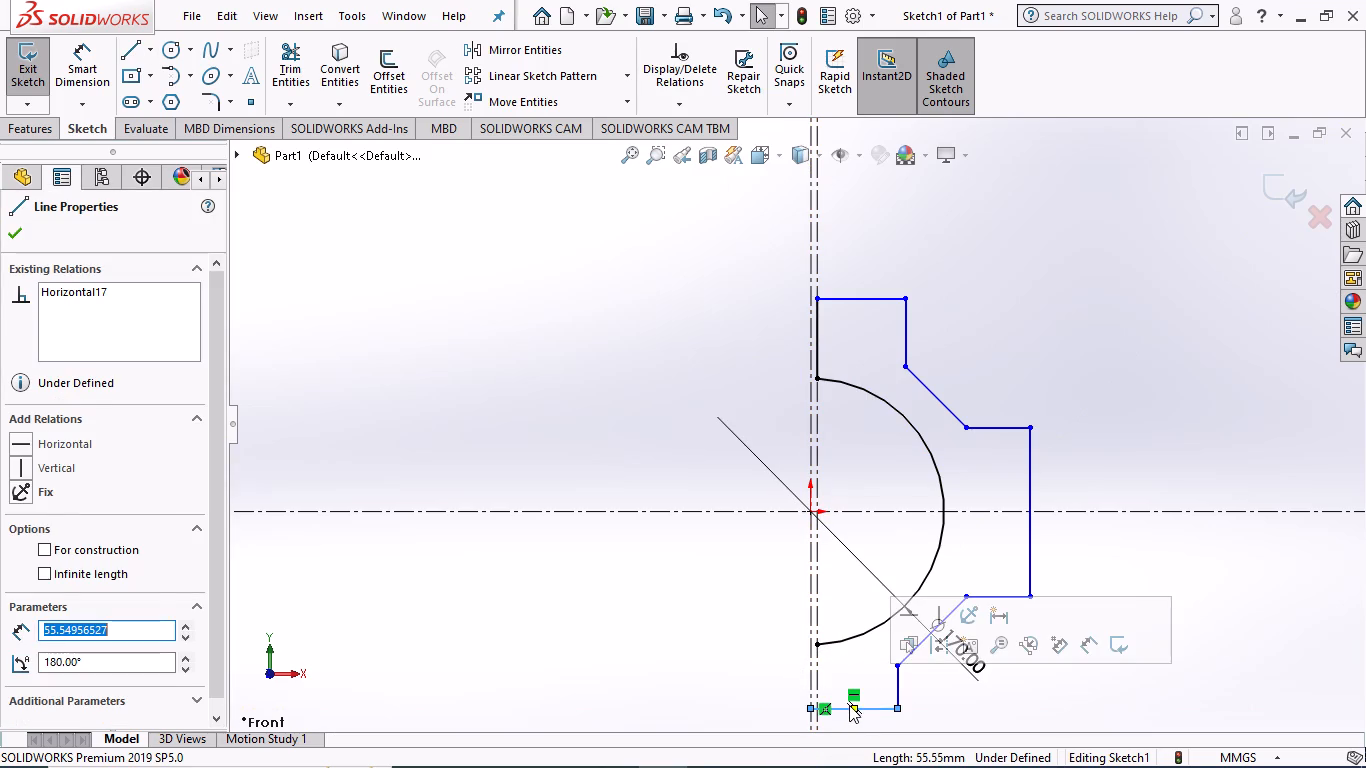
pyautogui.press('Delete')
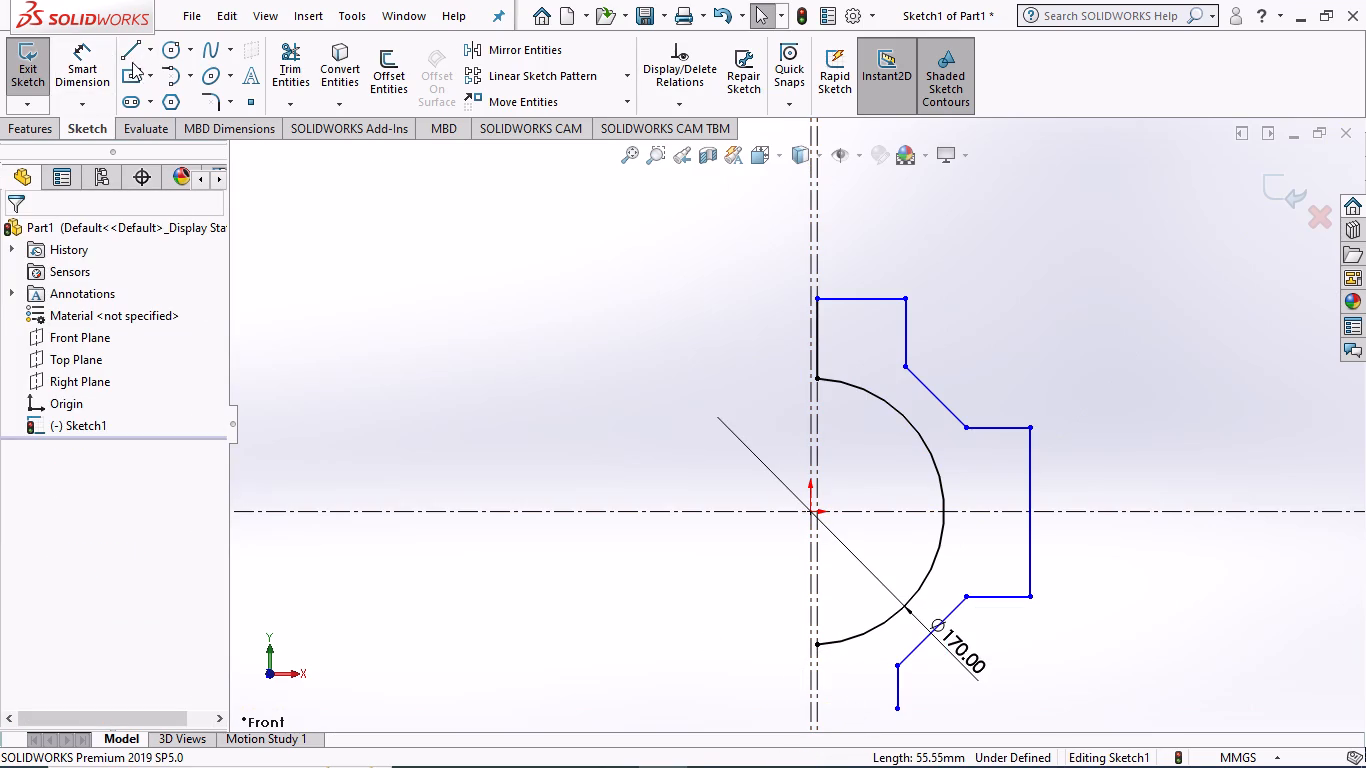
# Close the outline with a bottom edge about 52 mm long to the second vertical centerline and a vertical line about 41 mm up to the arc's lower endpoint.
pyautogui.click(126, 62)
pyautogui.scroll(-4, 817, 673)
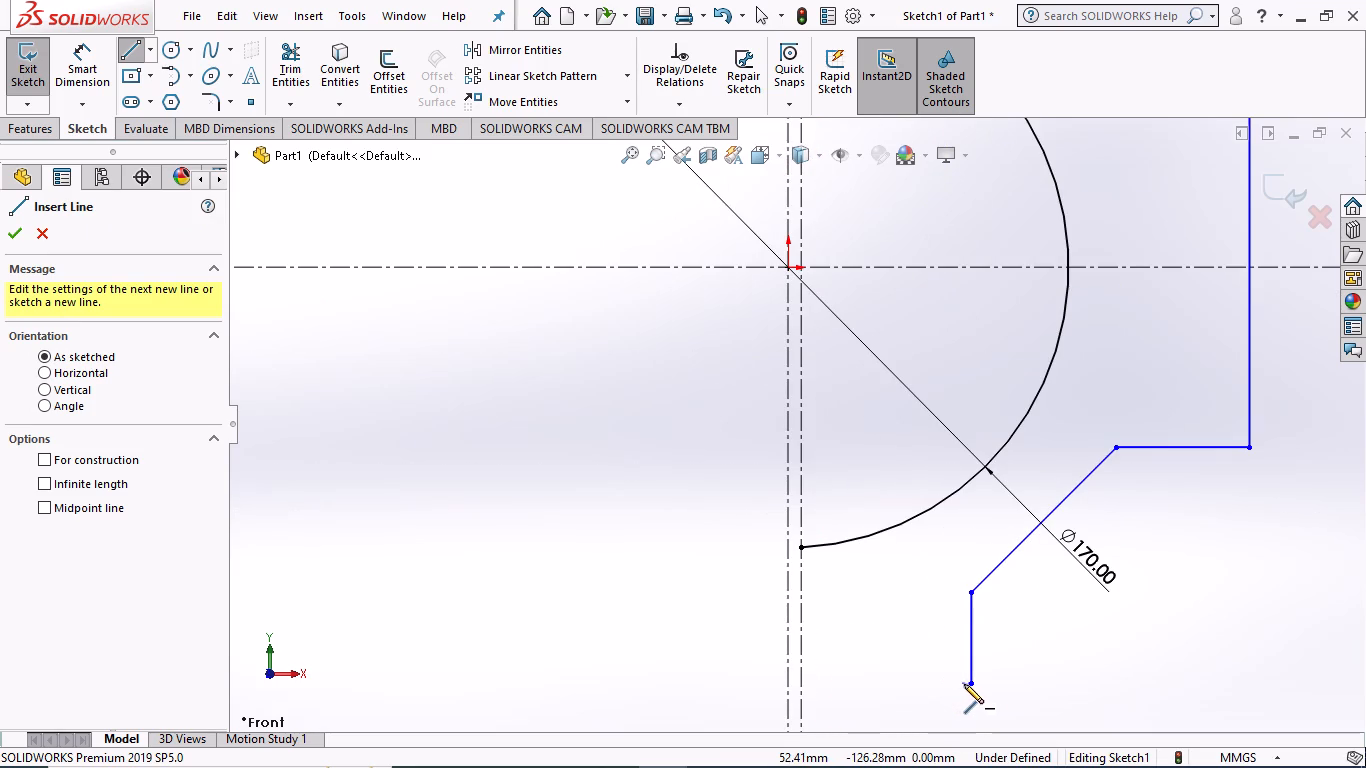
pyautogui.click(966, 683)
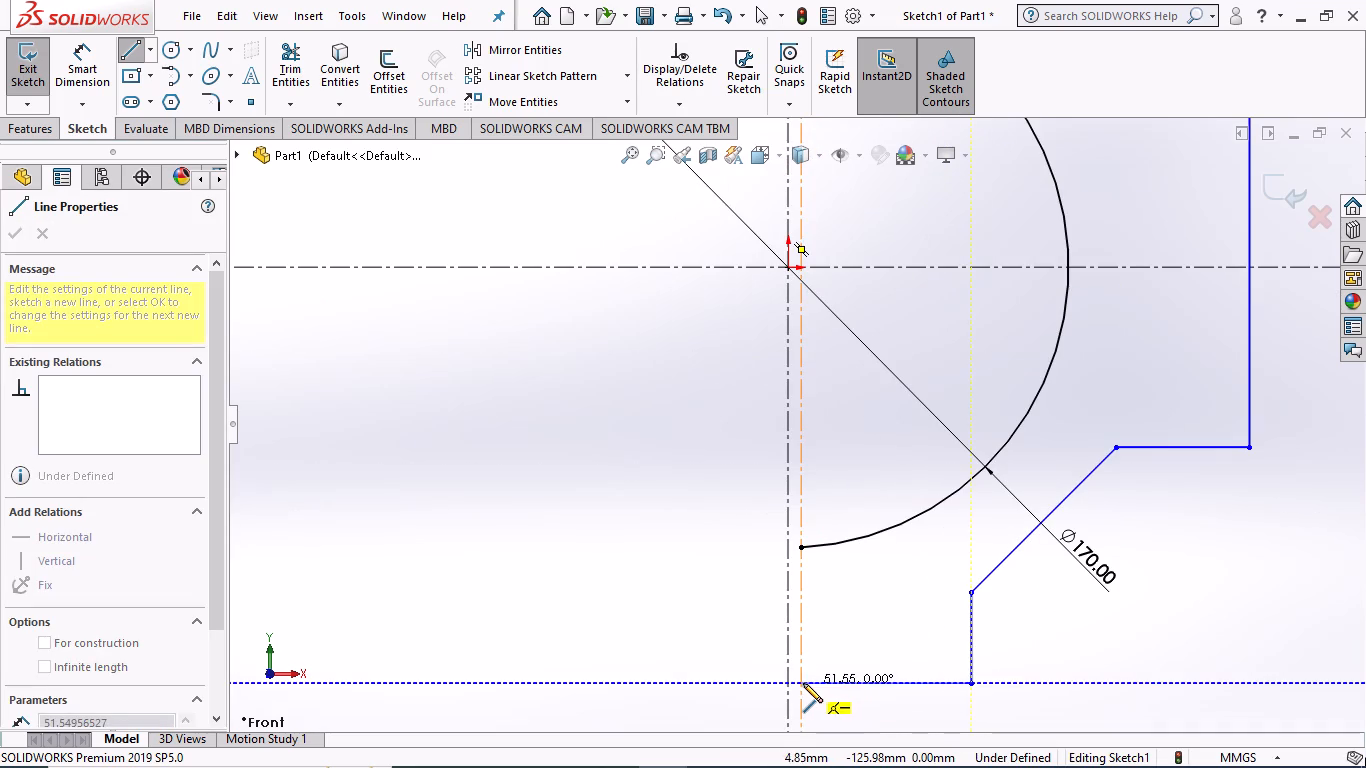
pyautogui.click(803, 683)
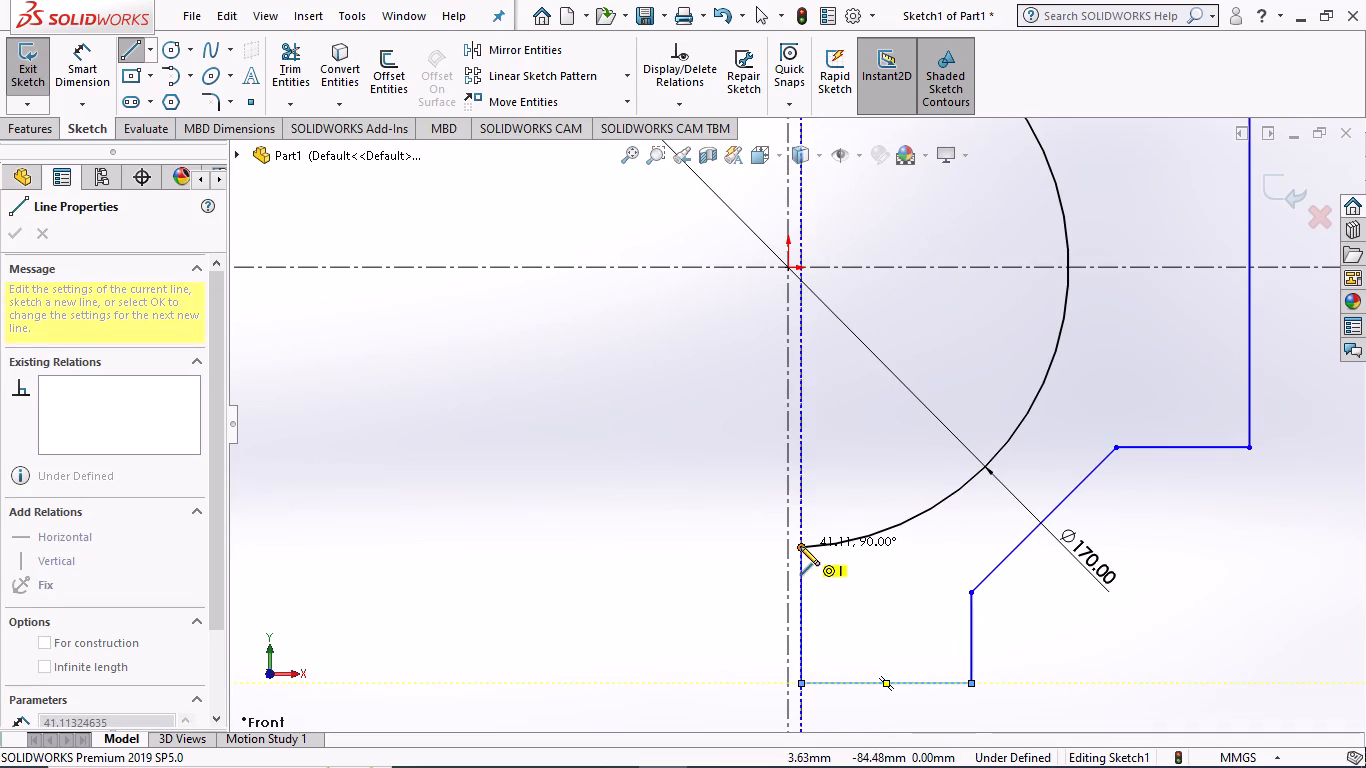
pyautogui.click(800, 546)
pyautogui.scroll(4, 813, 562)
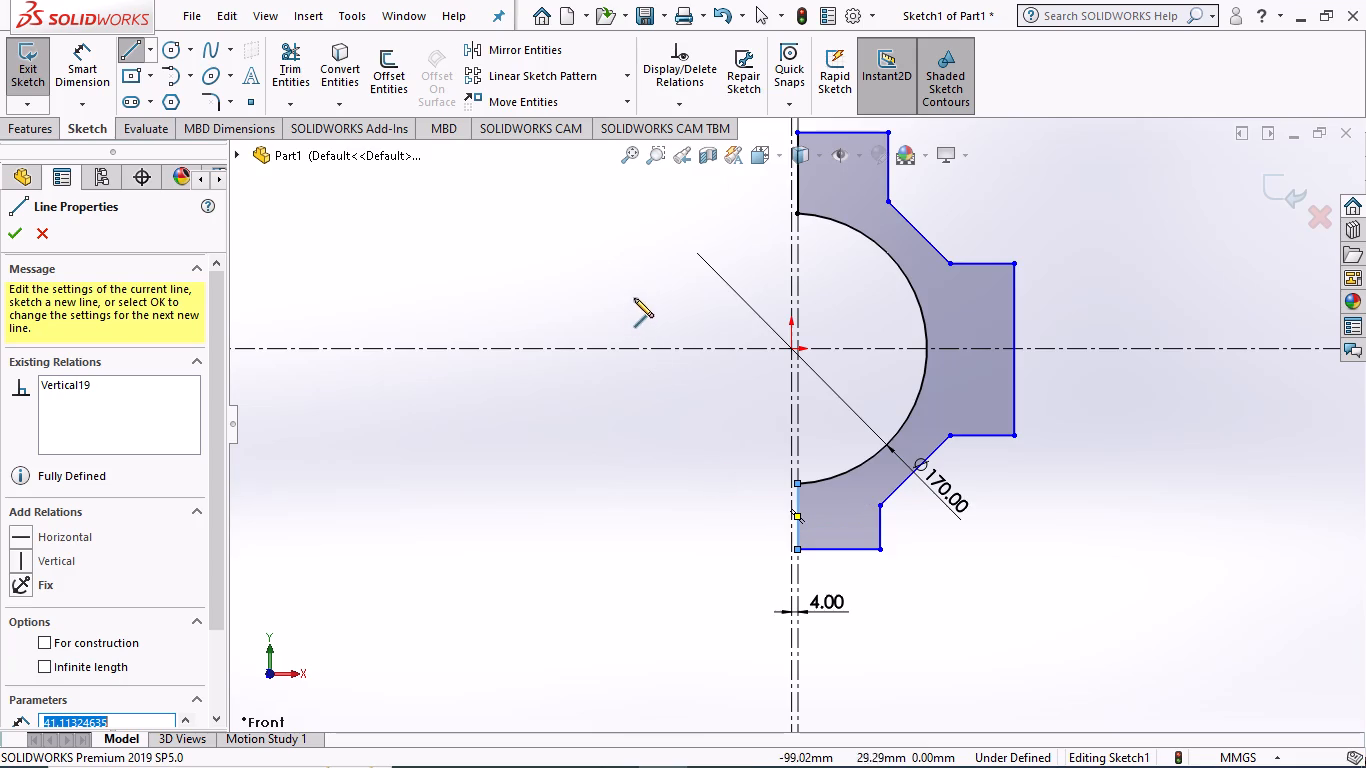
pyautogui.scroll(3, 634, 298)
pyautogui.scroll(-2, 643, 266)
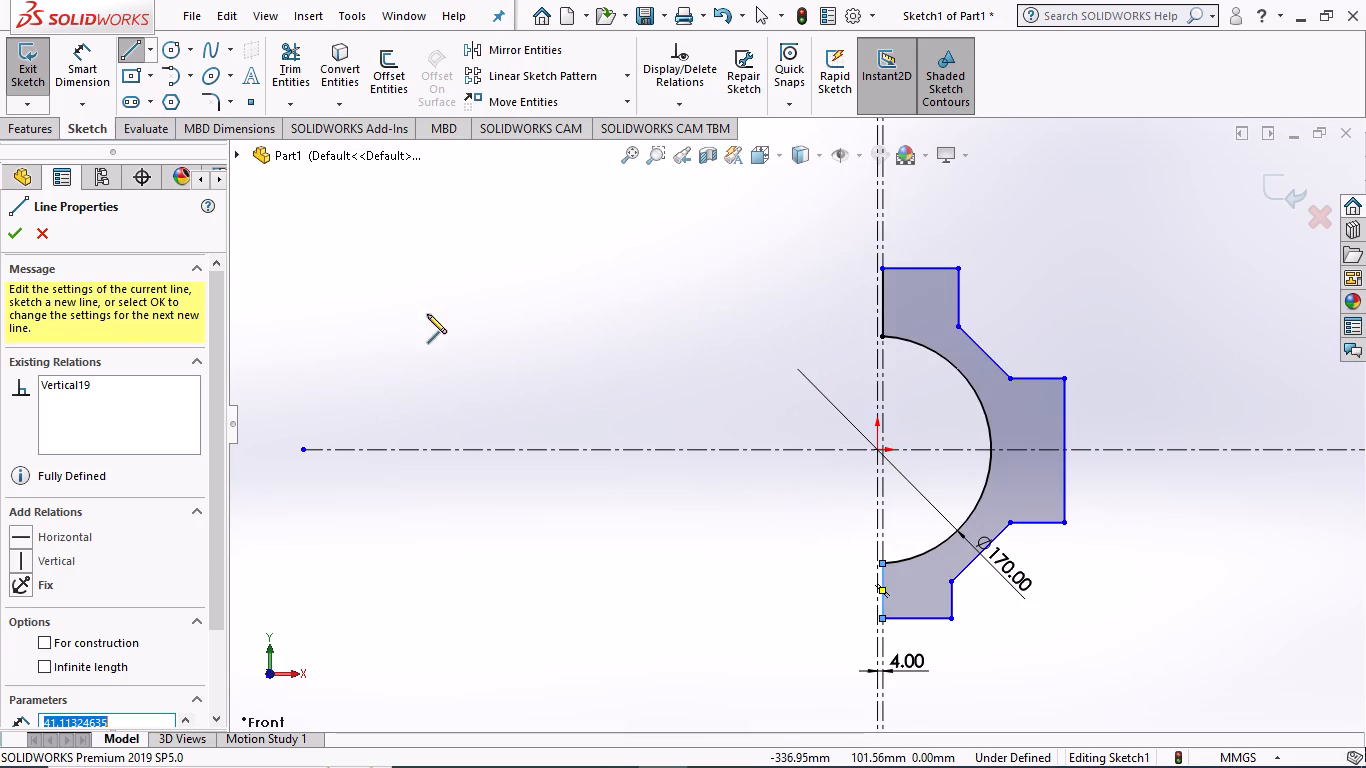
pyautogui.click(16, 234)
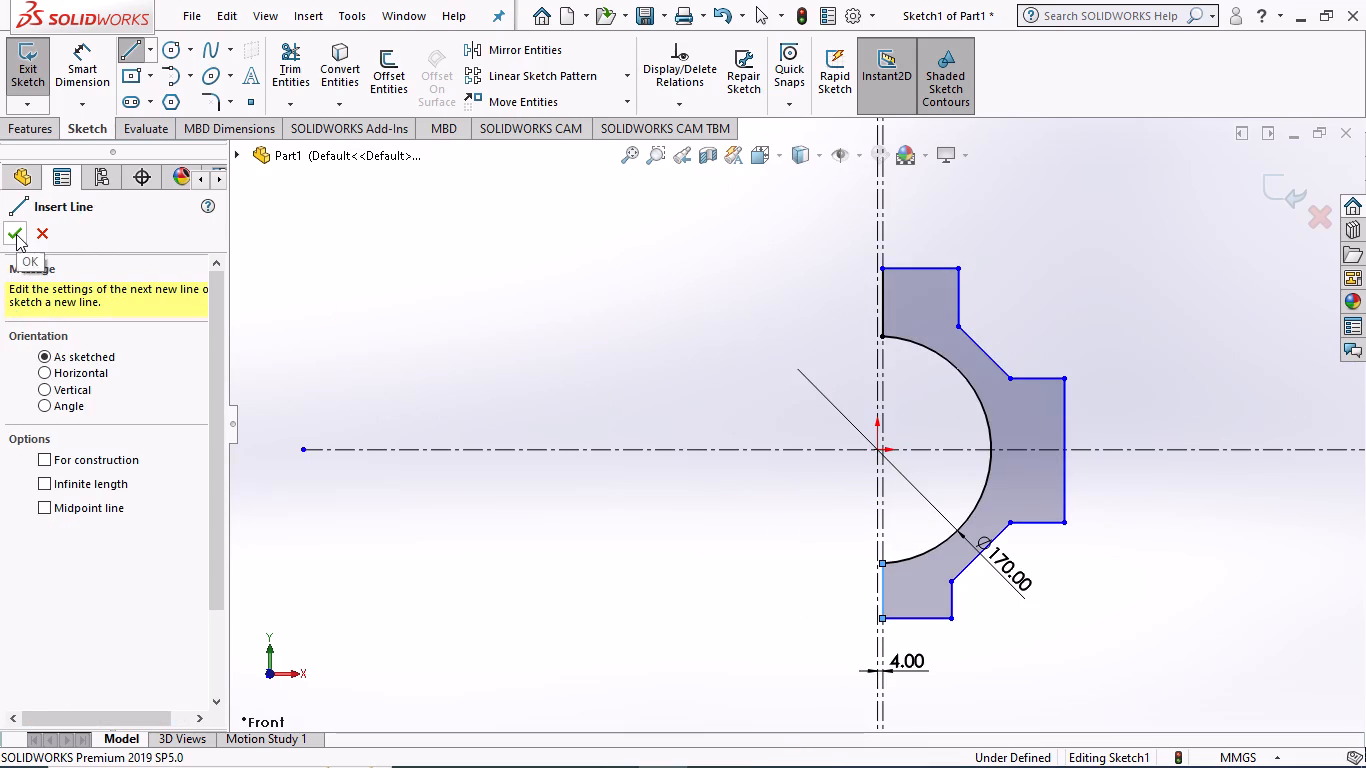
pyautogui.click(16, 234)
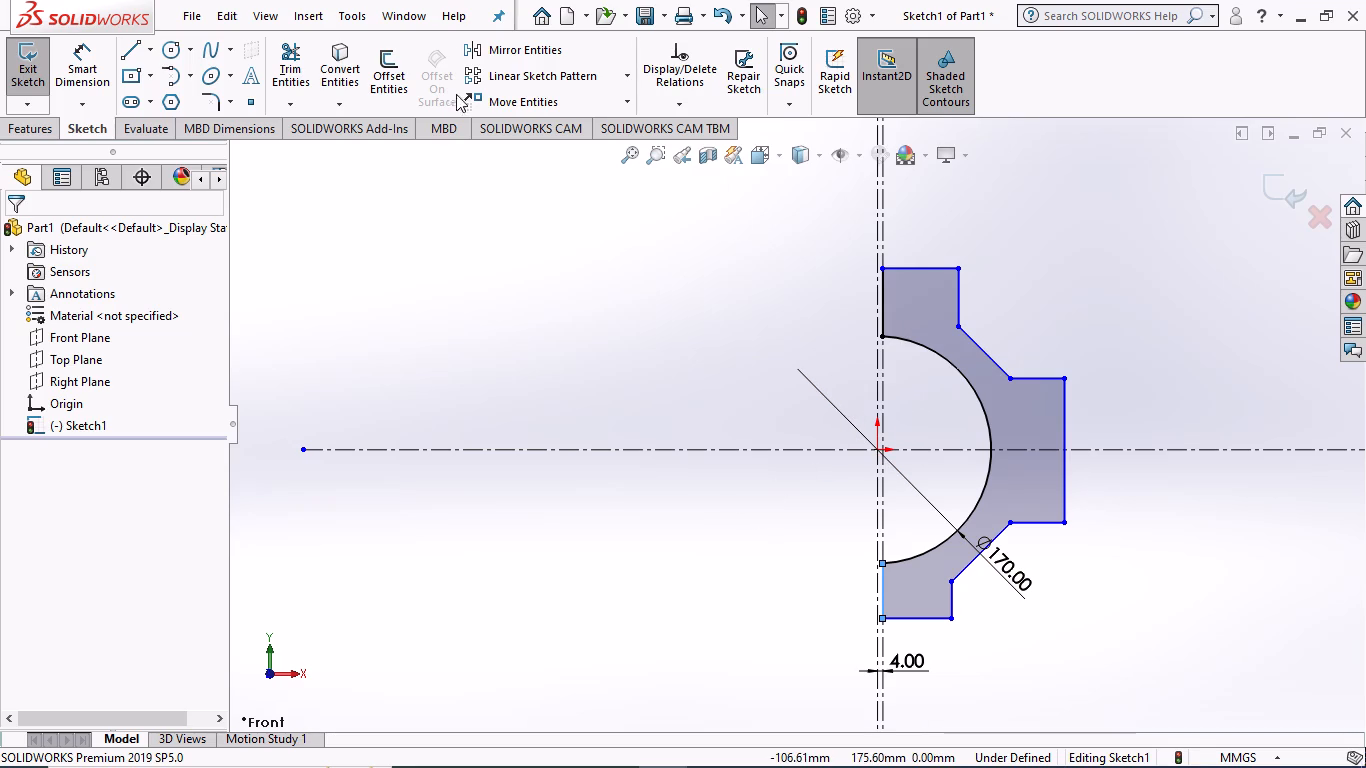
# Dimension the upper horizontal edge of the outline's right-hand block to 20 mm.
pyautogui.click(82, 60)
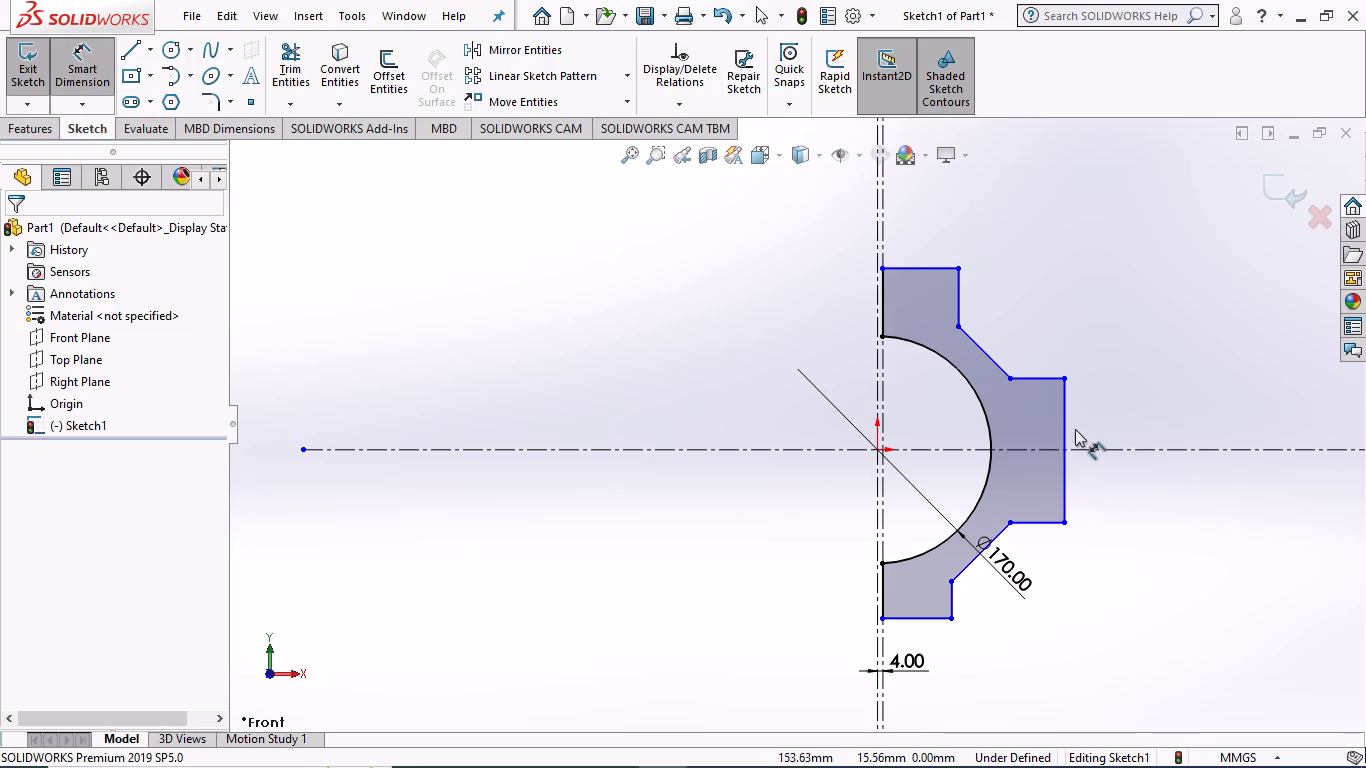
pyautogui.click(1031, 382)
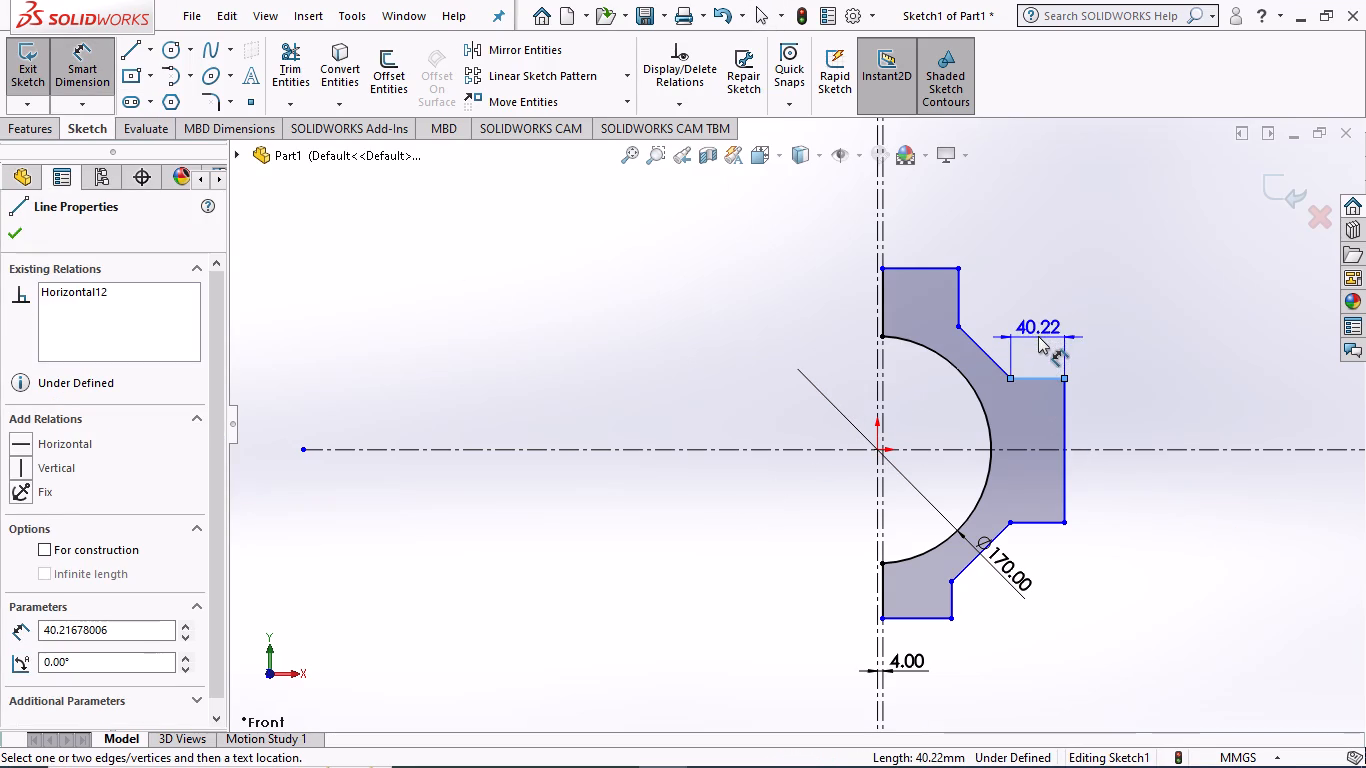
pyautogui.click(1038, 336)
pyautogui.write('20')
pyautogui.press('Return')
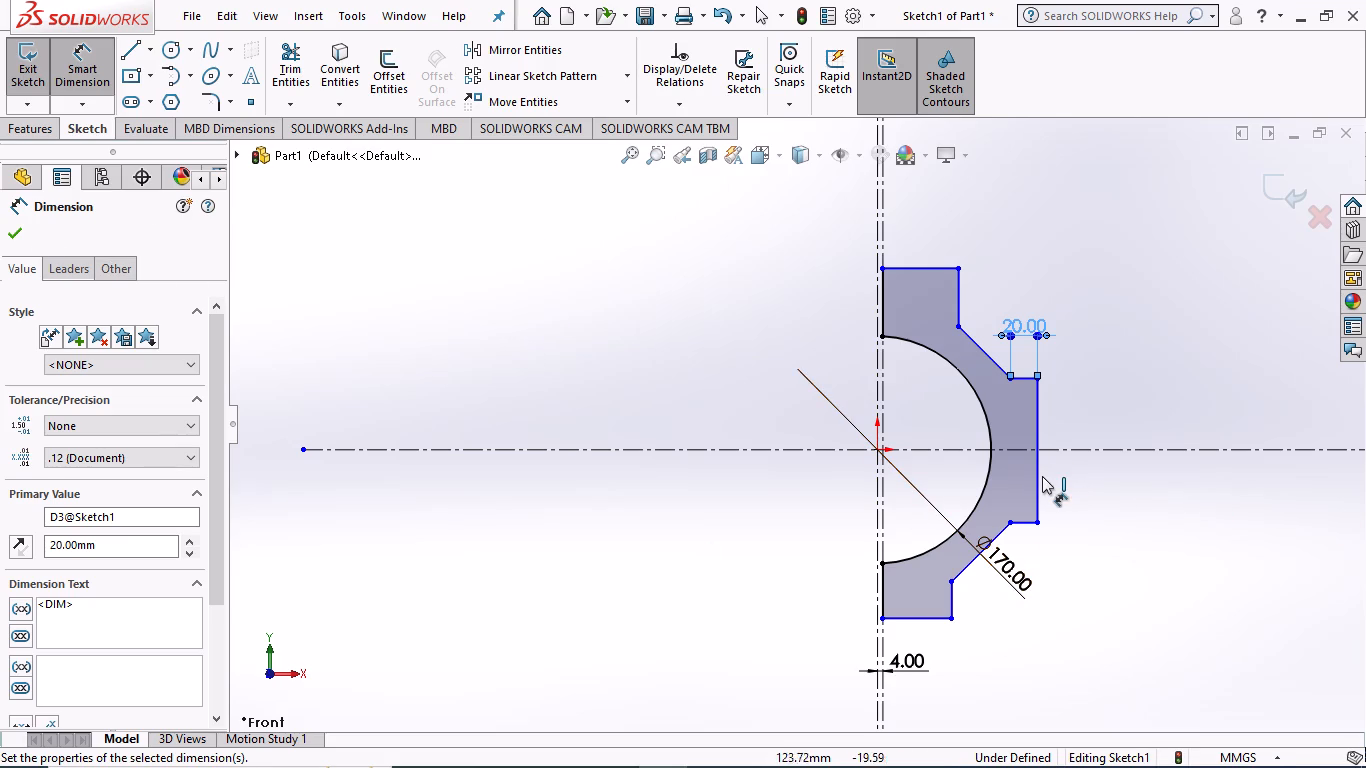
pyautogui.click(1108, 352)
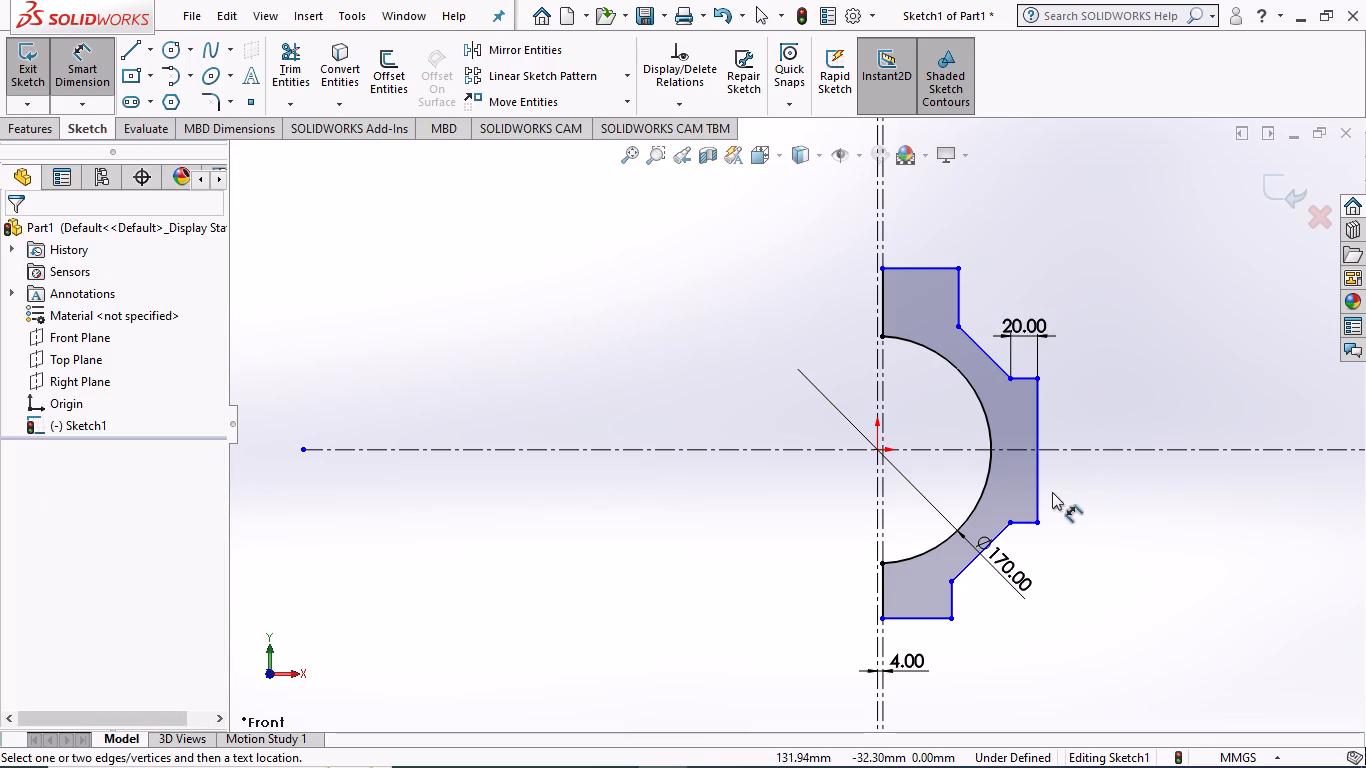
# Dimension the outermost vertical edge of the right-hand block to 120 mm.
pyautogui.click(1038, 487)
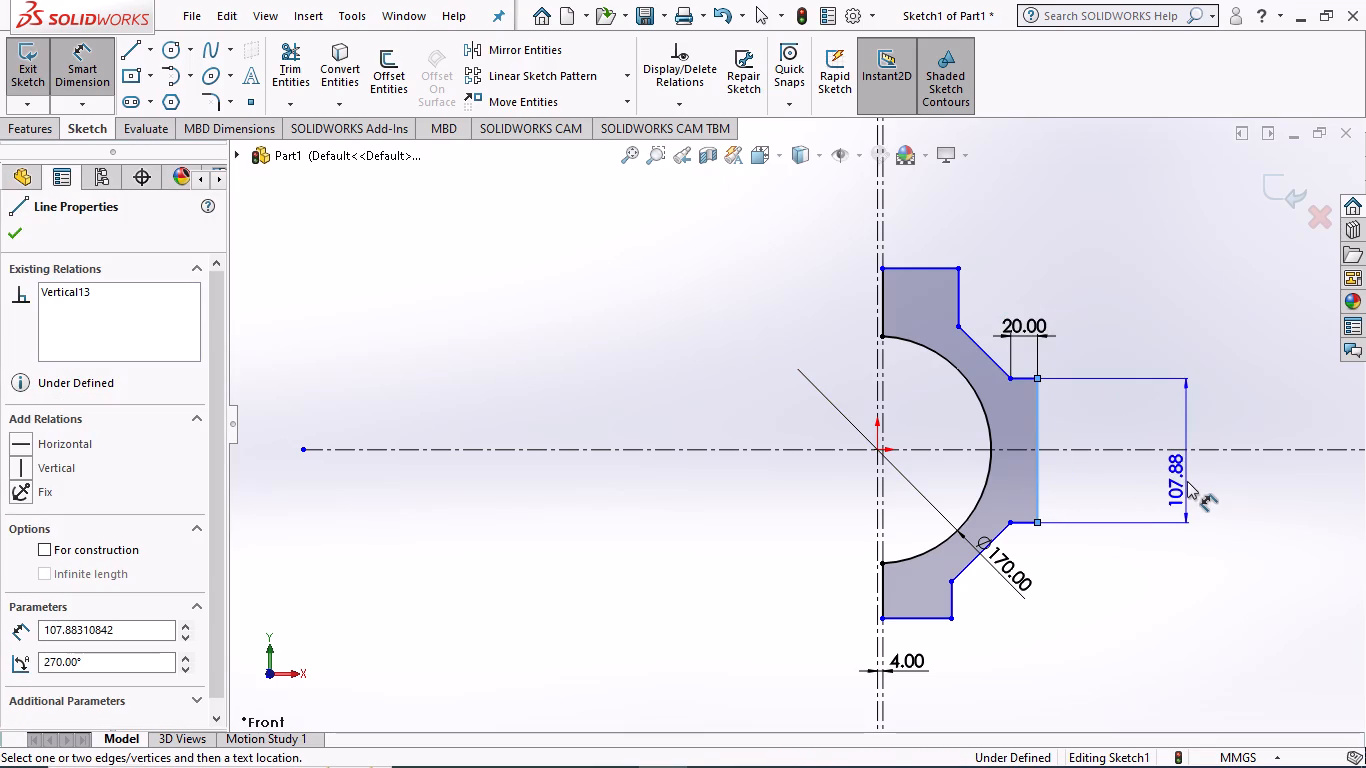
pyautogui.click(1182, 469)
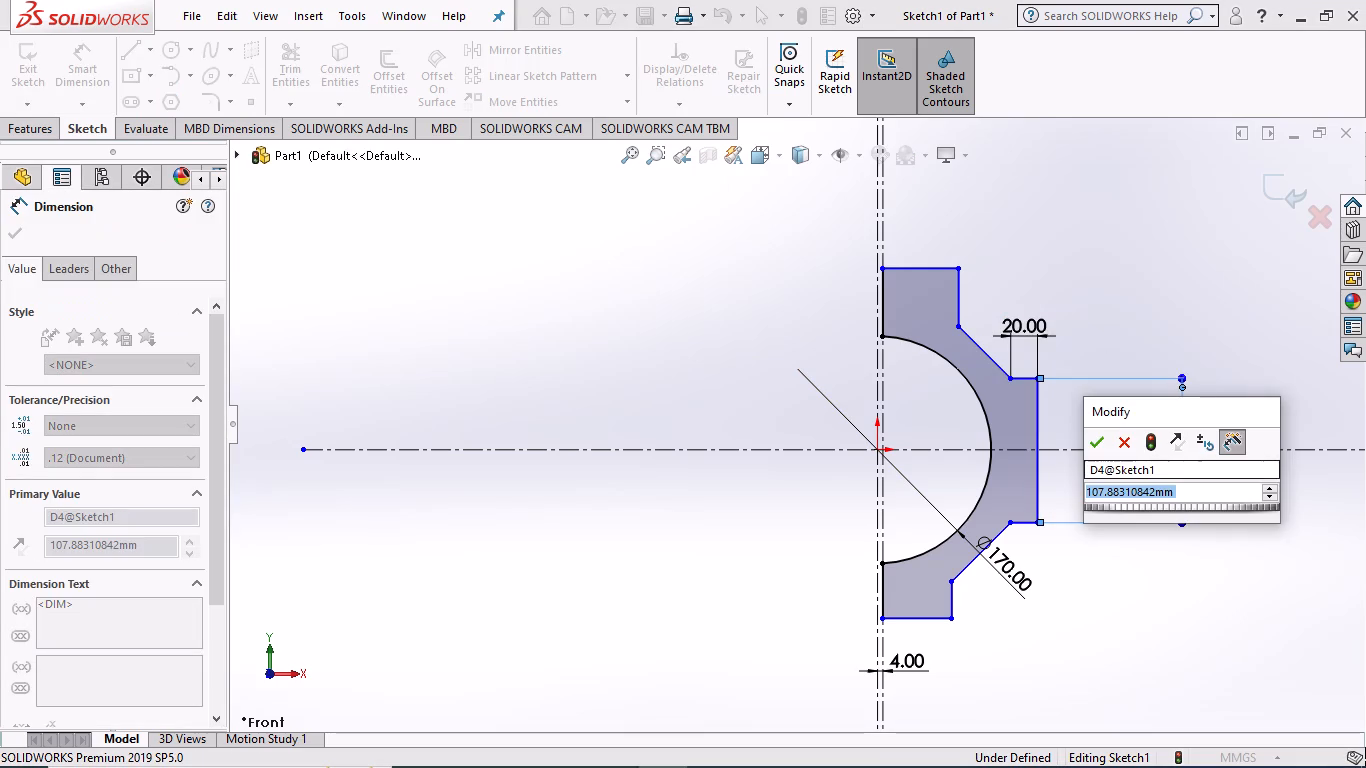
pyautogui.write('12')
pyautogui.press('0')
pyautogui.press('Return')
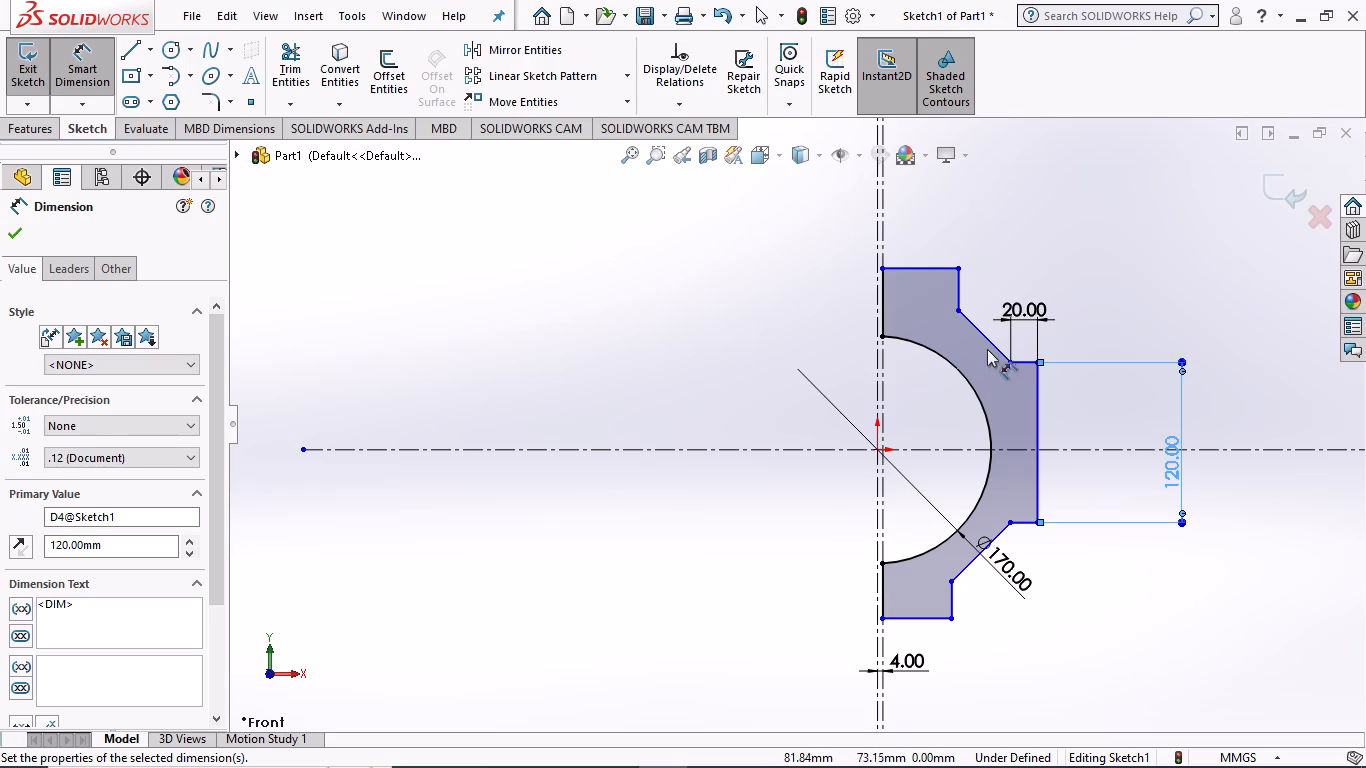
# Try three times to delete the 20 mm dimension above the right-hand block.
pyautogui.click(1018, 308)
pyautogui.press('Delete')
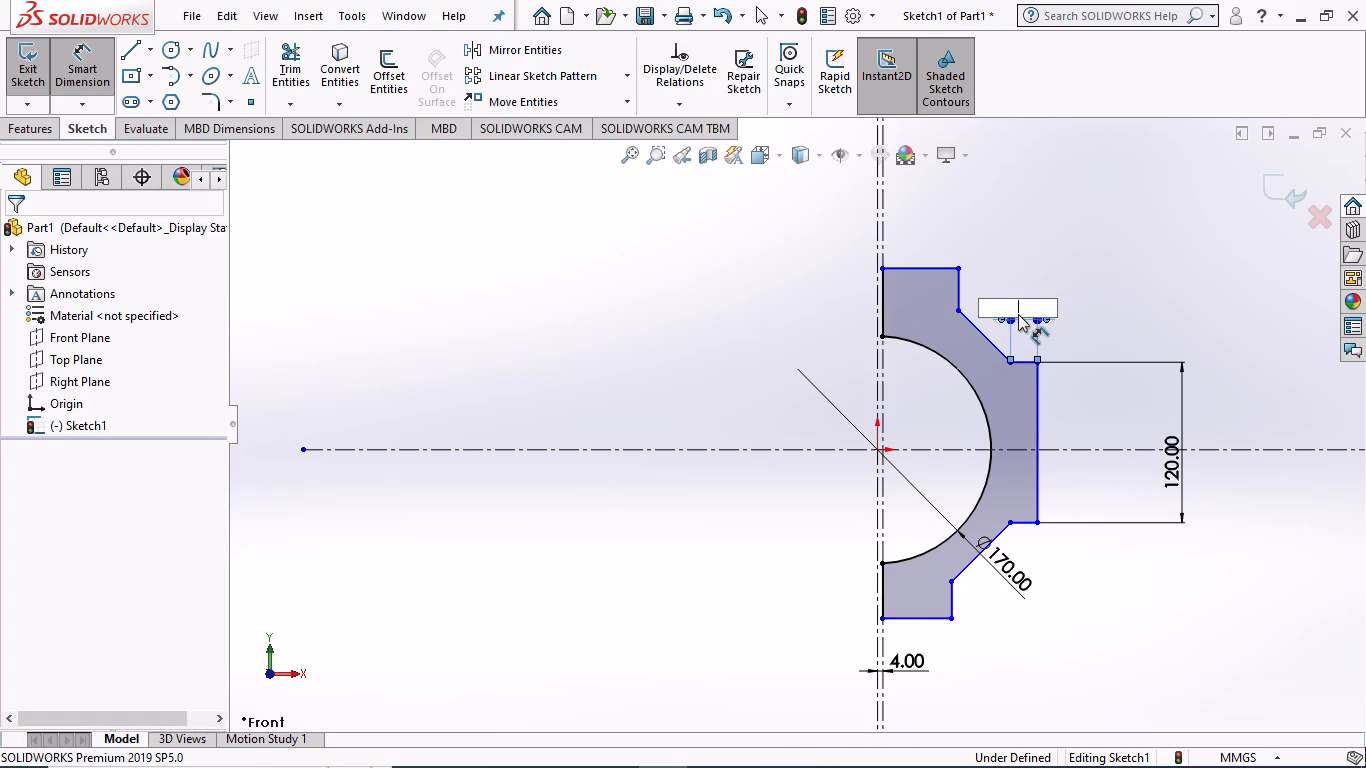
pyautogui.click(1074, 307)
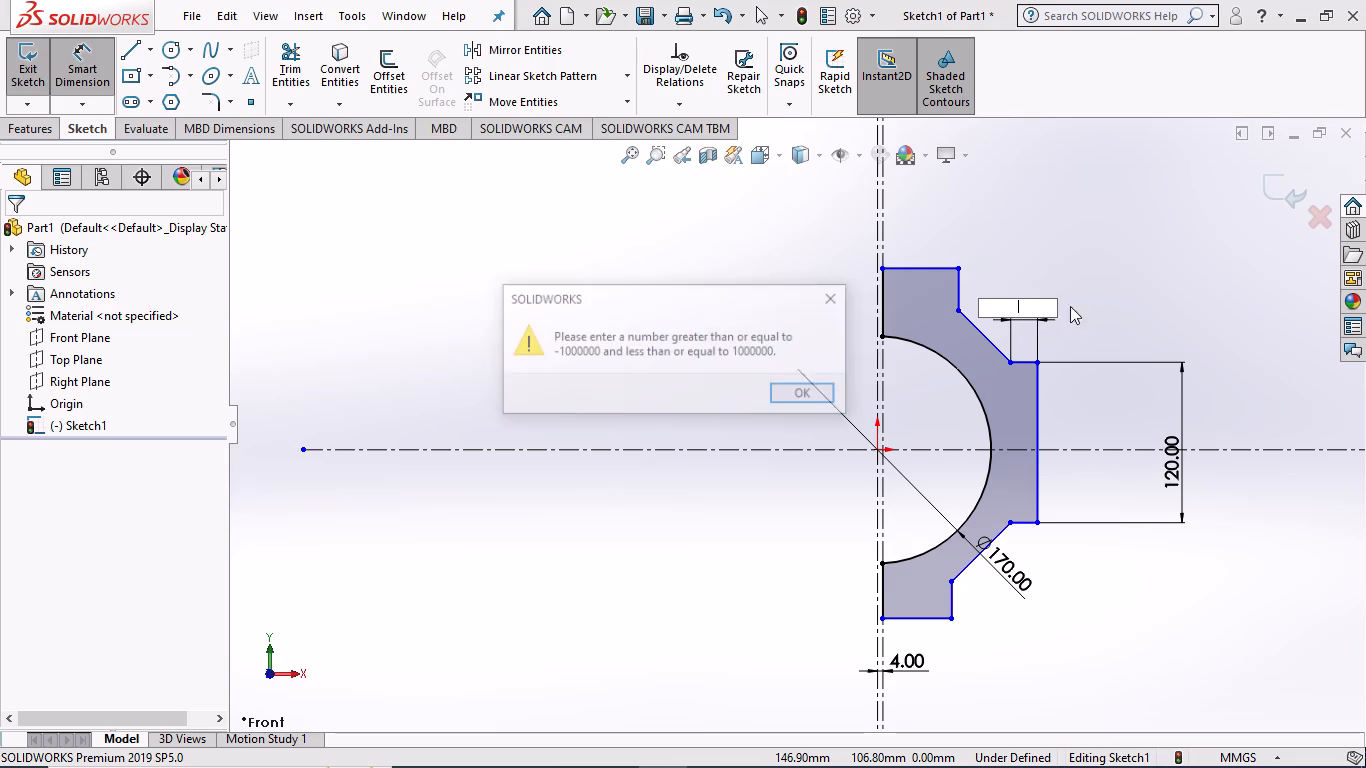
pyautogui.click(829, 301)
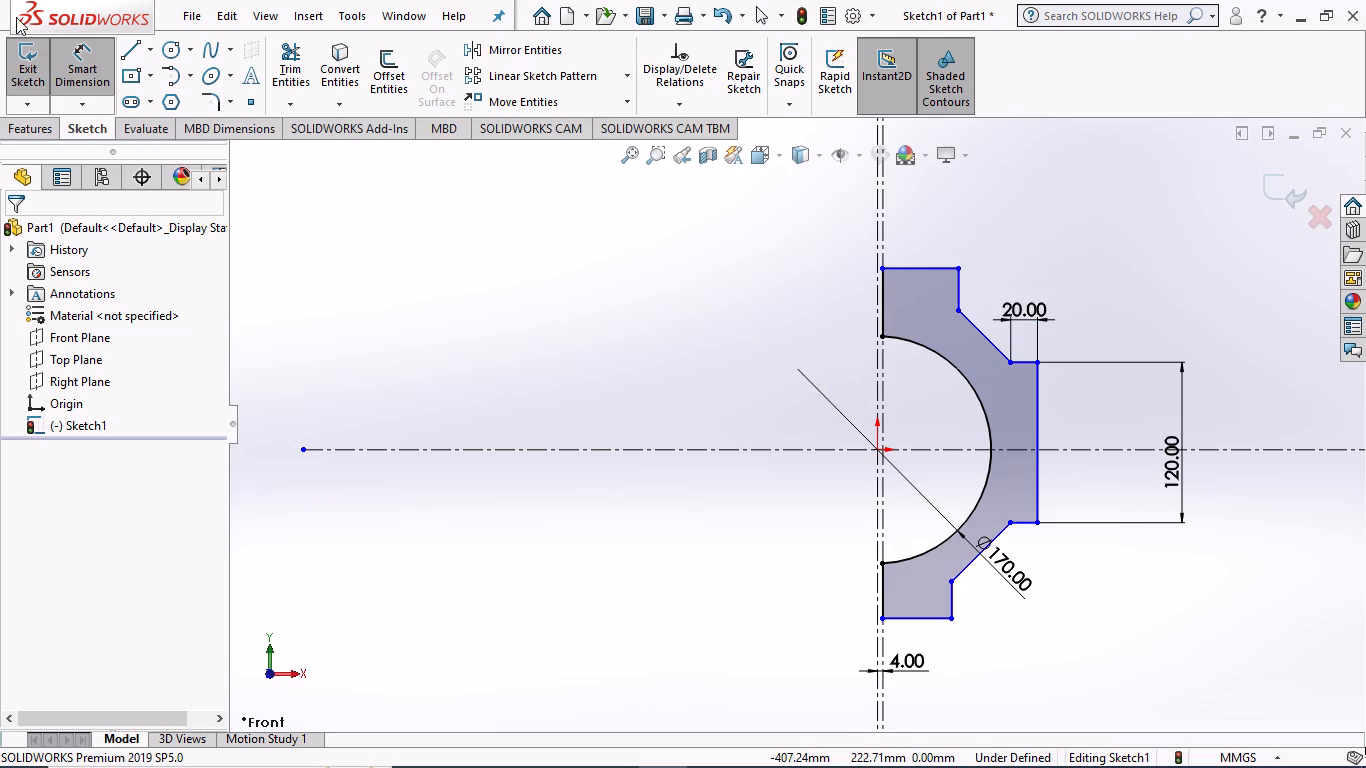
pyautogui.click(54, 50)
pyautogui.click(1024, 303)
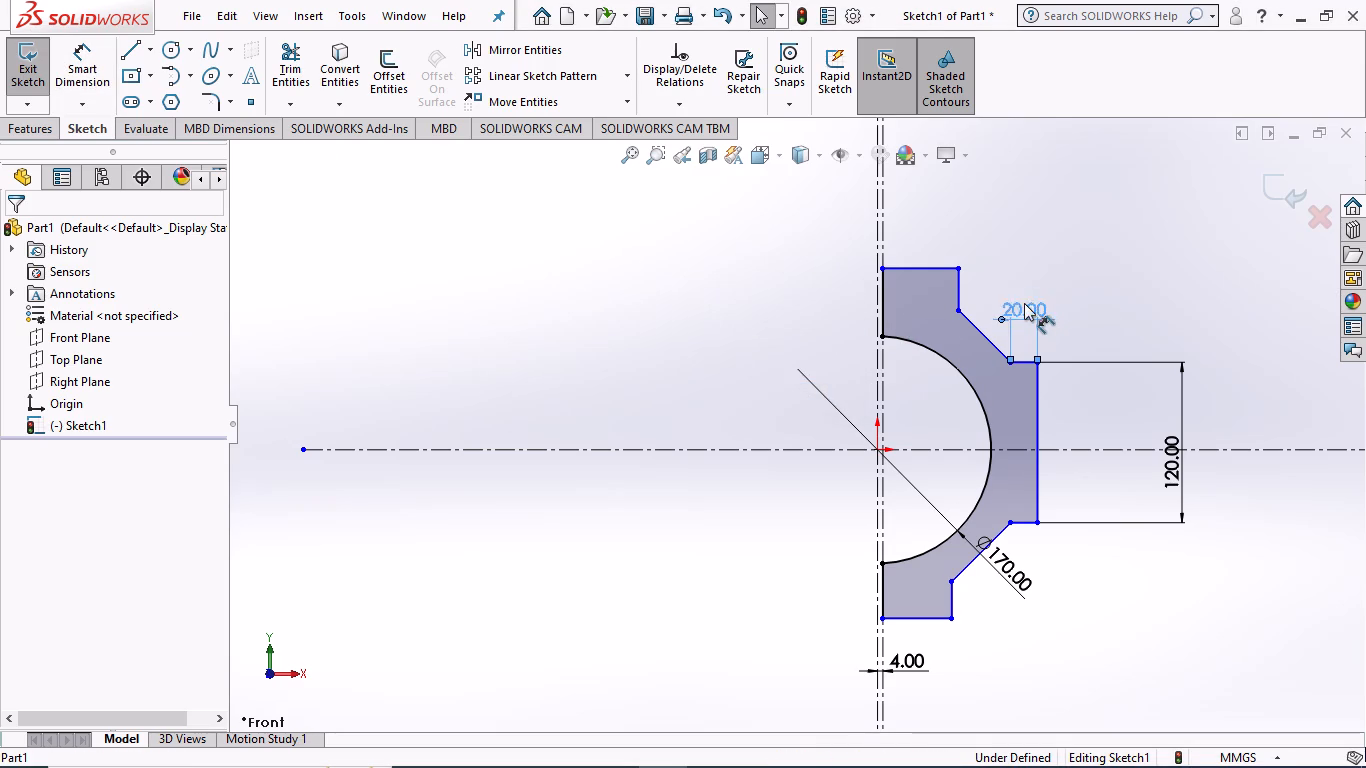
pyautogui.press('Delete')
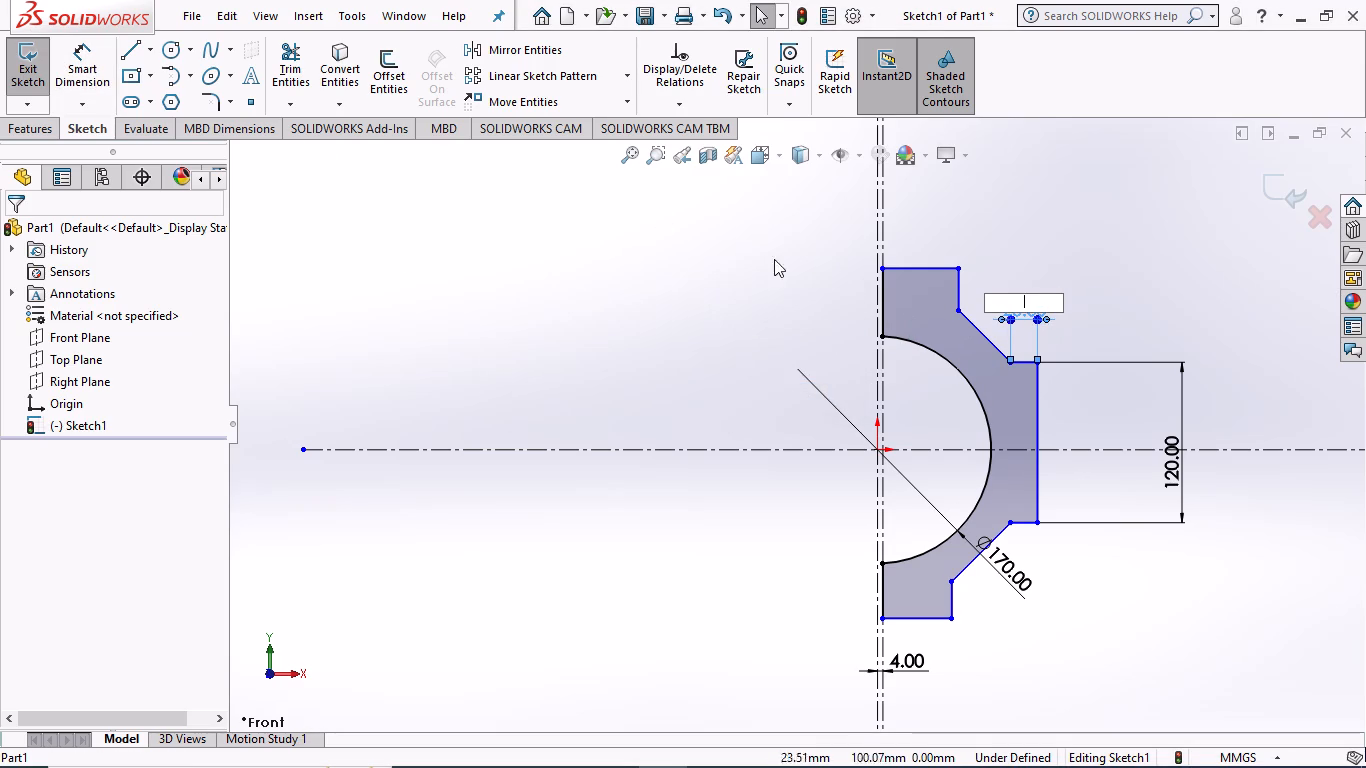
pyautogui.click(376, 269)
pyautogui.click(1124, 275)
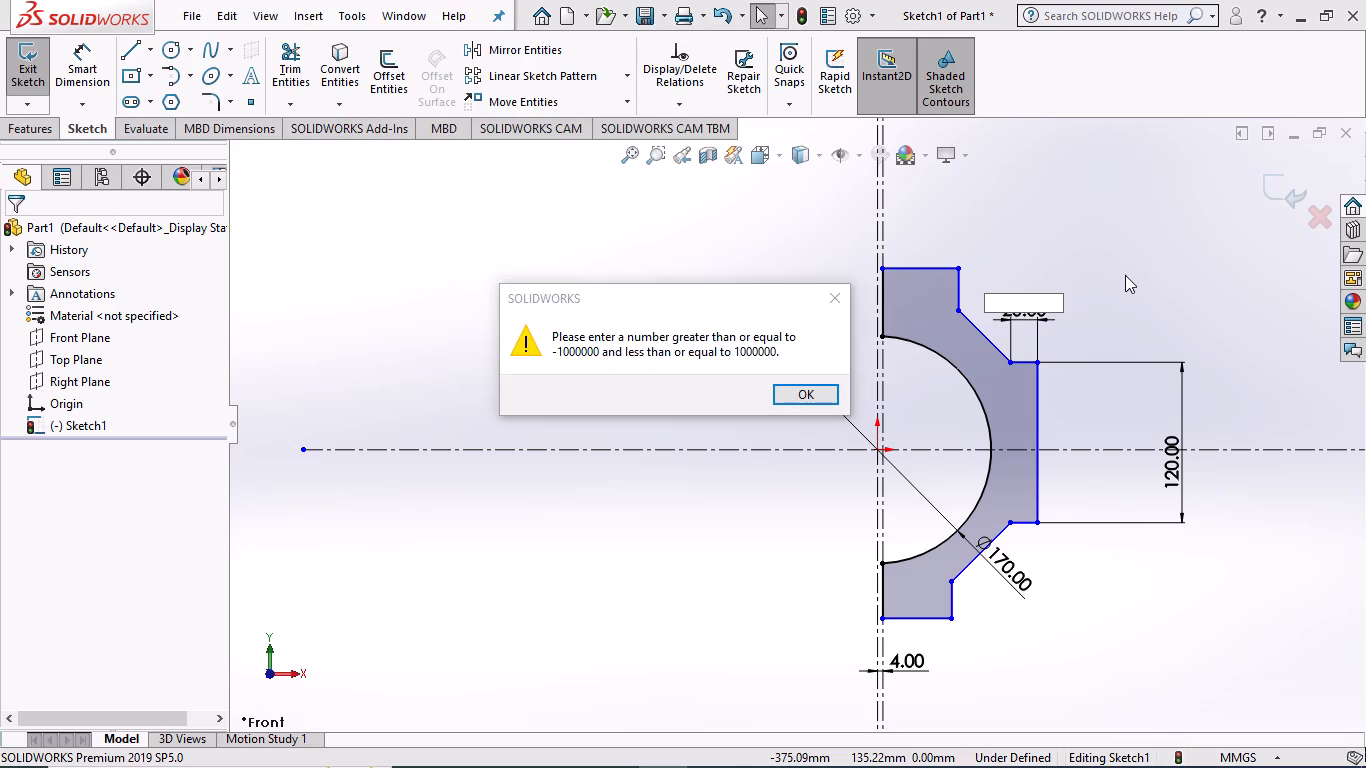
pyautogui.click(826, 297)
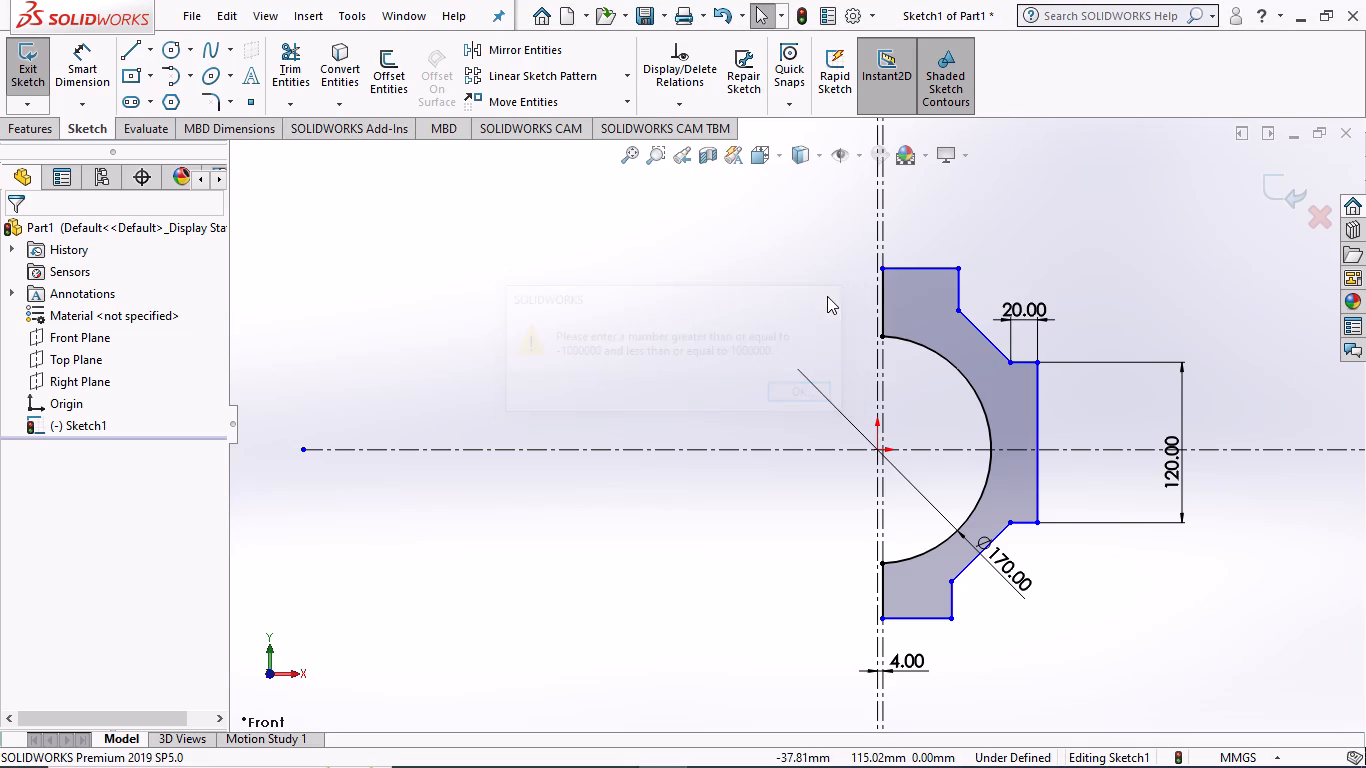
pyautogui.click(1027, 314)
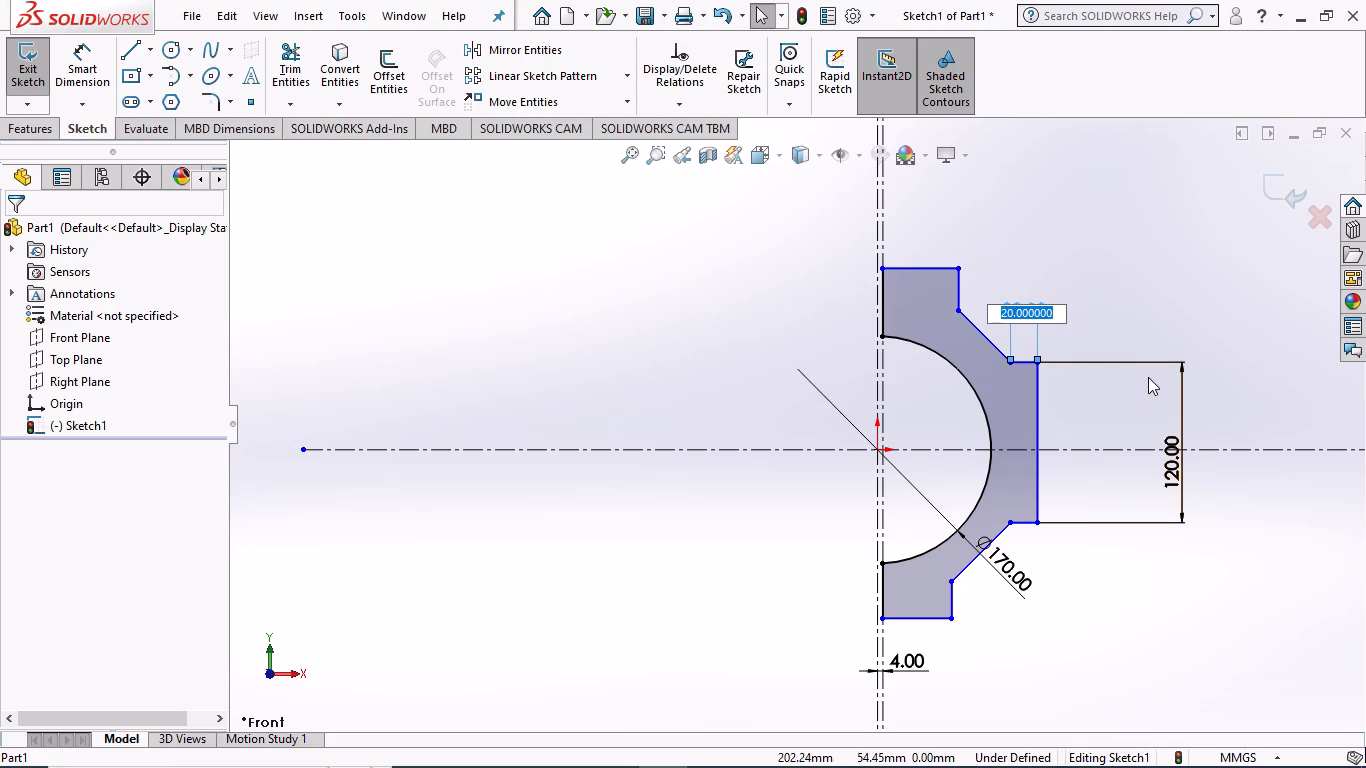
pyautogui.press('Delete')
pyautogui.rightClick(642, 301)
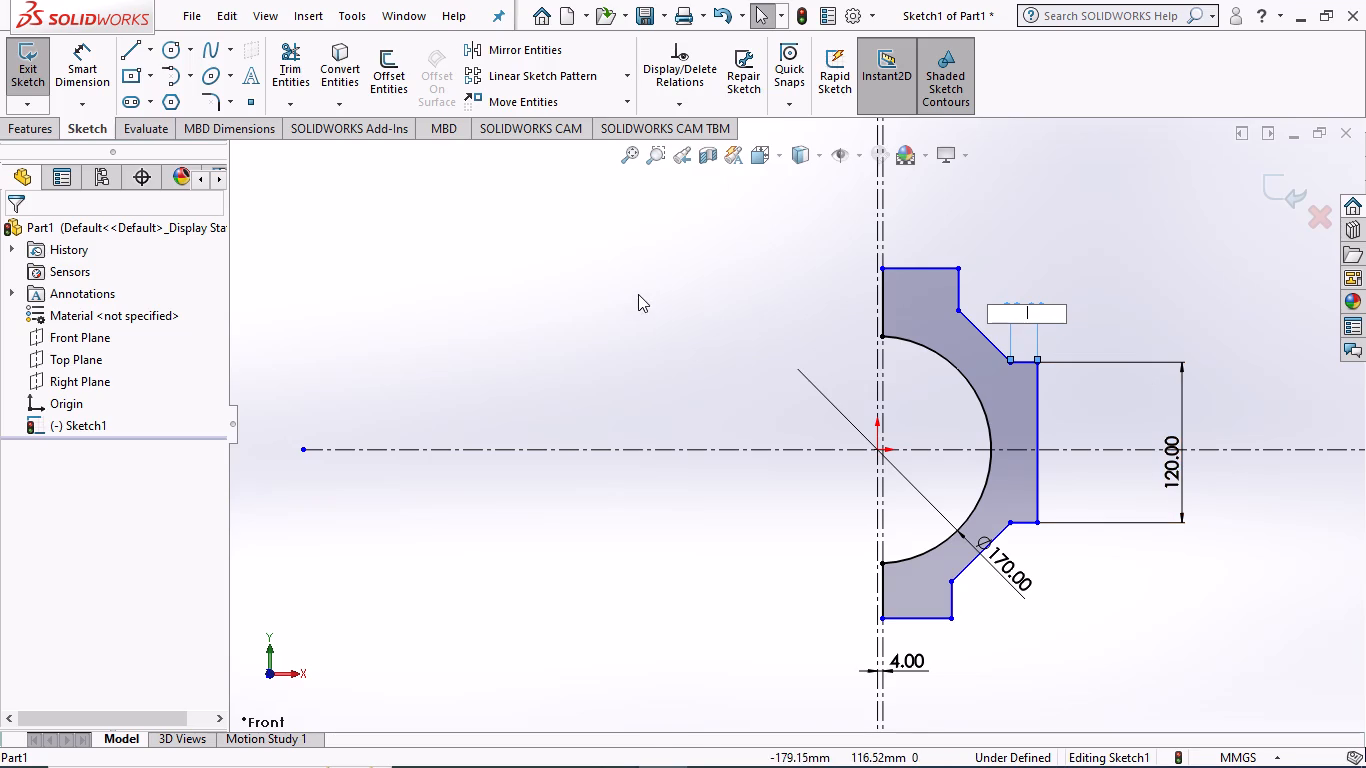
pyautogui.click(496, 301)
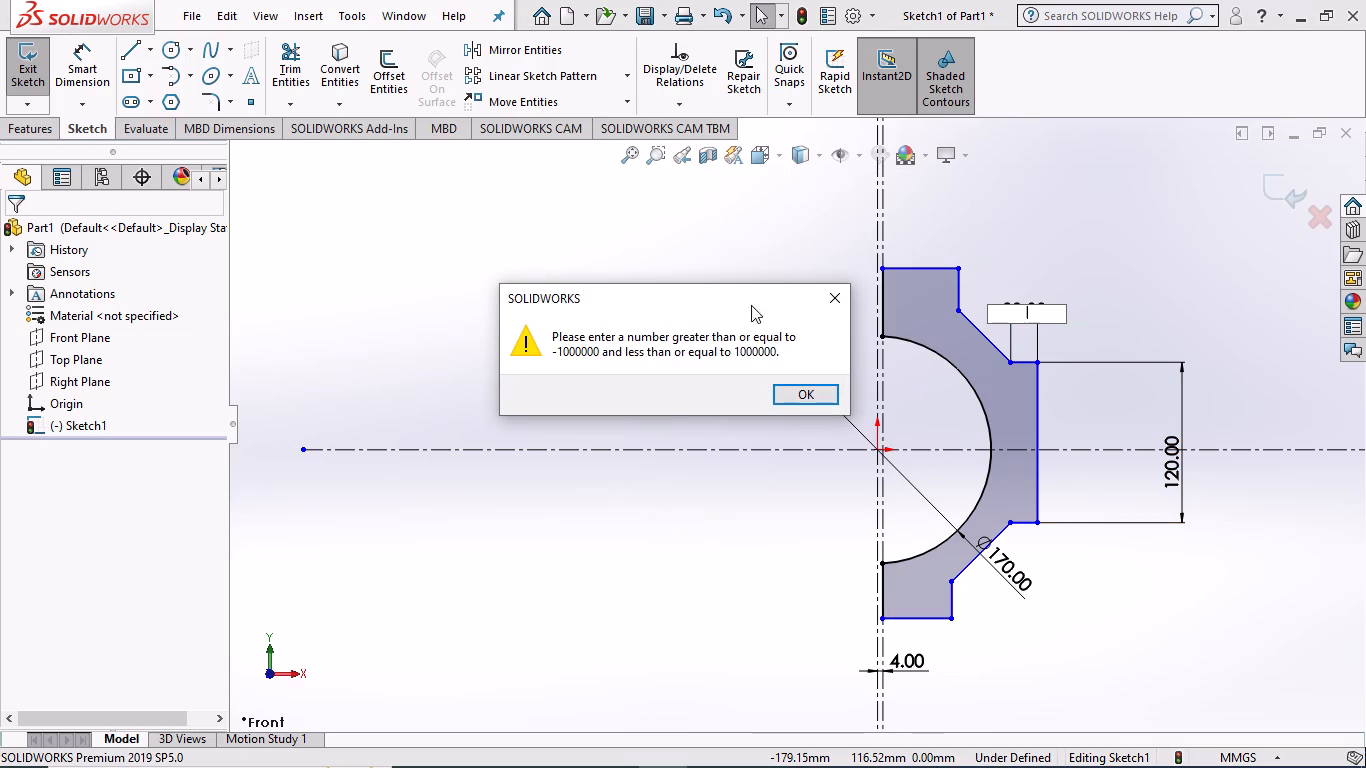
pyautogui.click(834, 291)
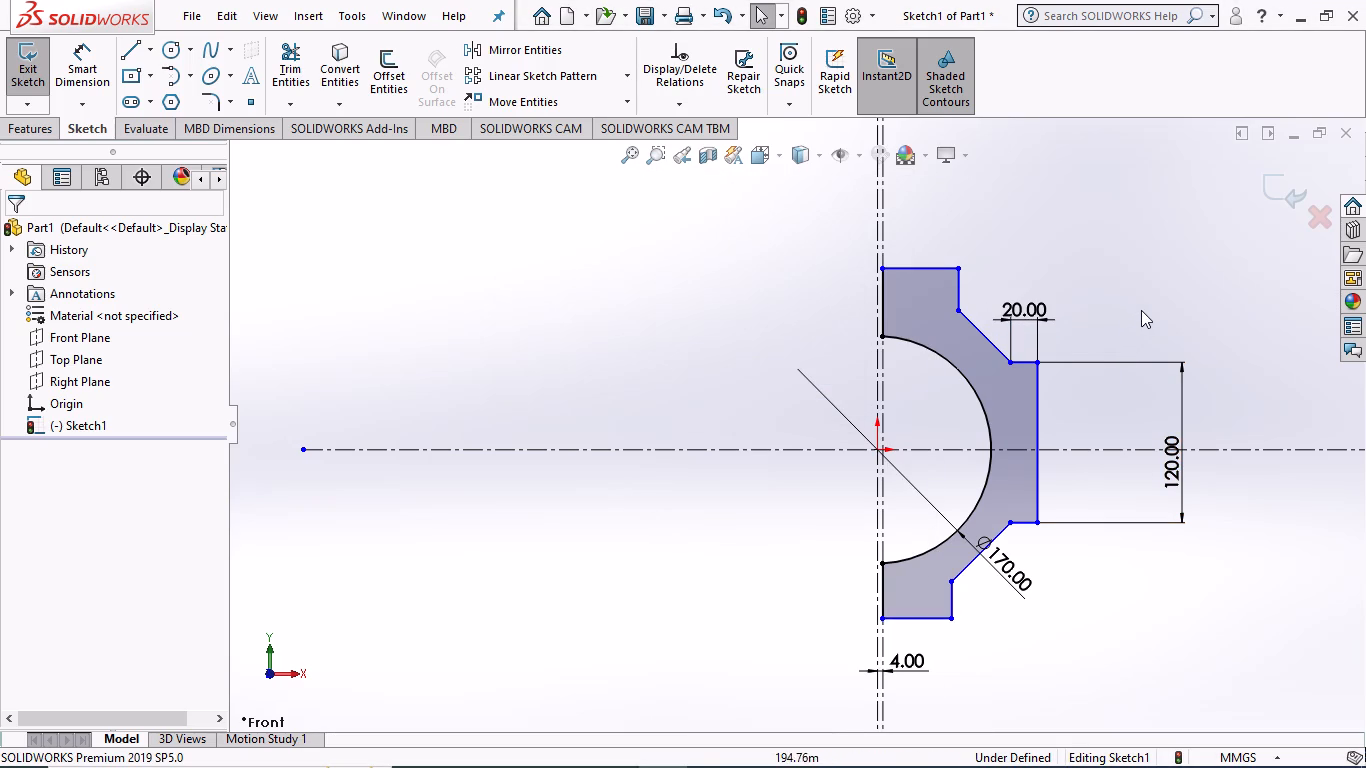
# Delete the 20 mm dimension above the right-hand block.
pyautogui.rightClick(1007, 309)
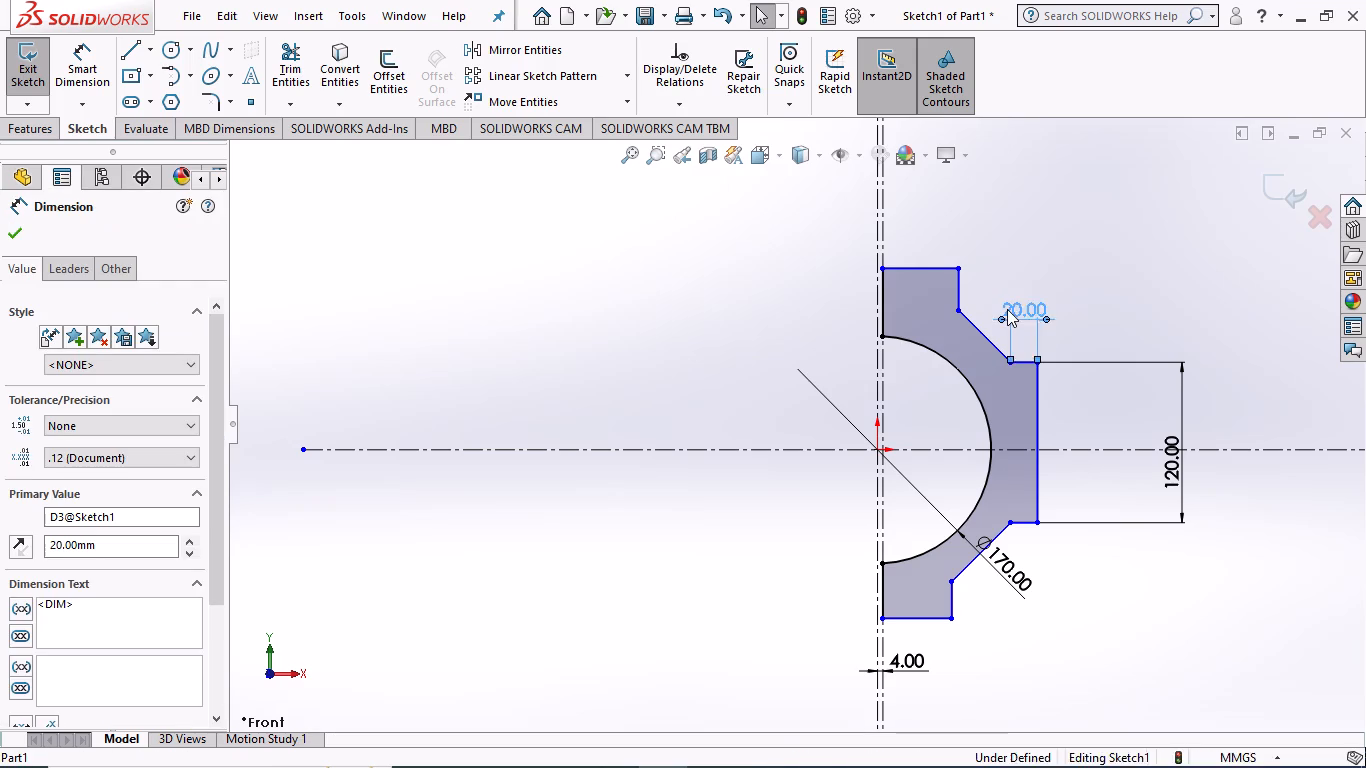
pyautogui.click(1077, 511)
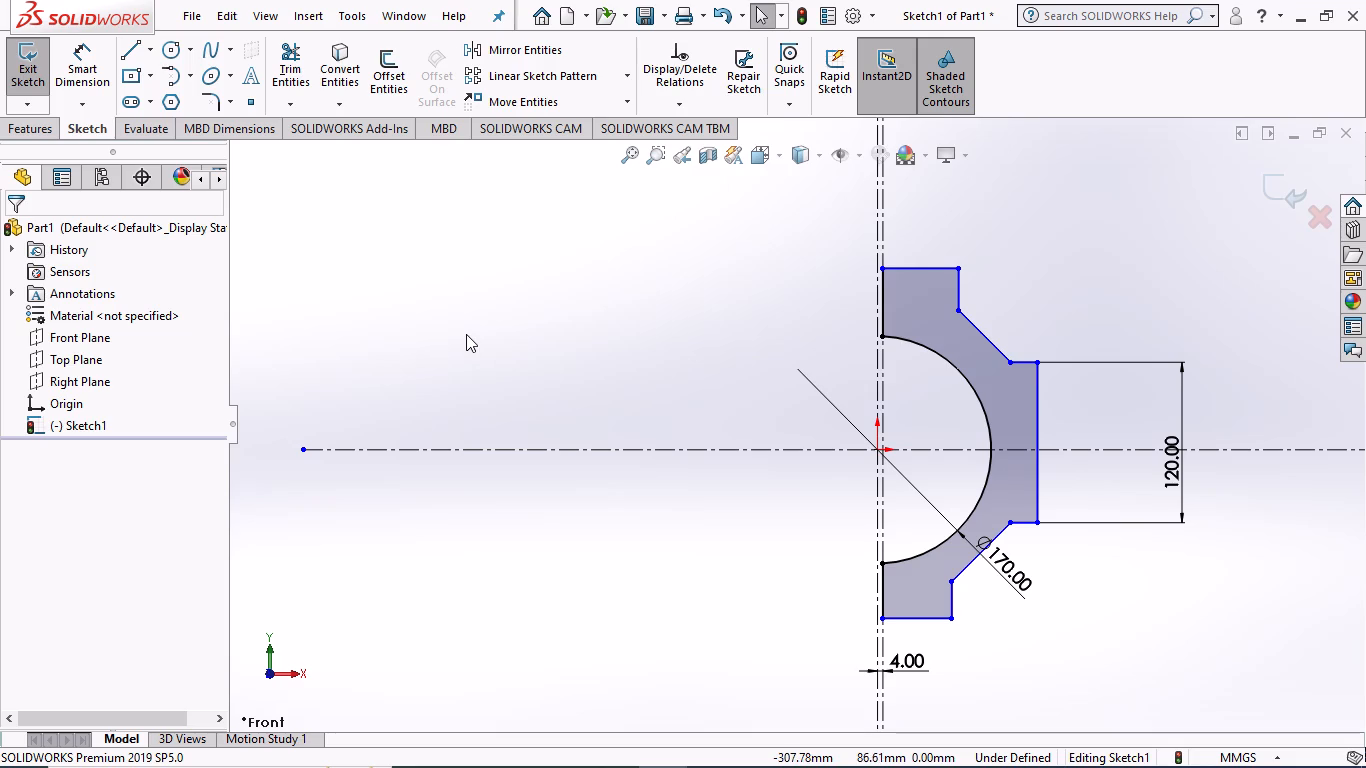
# Dimension the upper horizontal edge of the right-hand block to 30 mm.
pyautogui.click(82, 64)
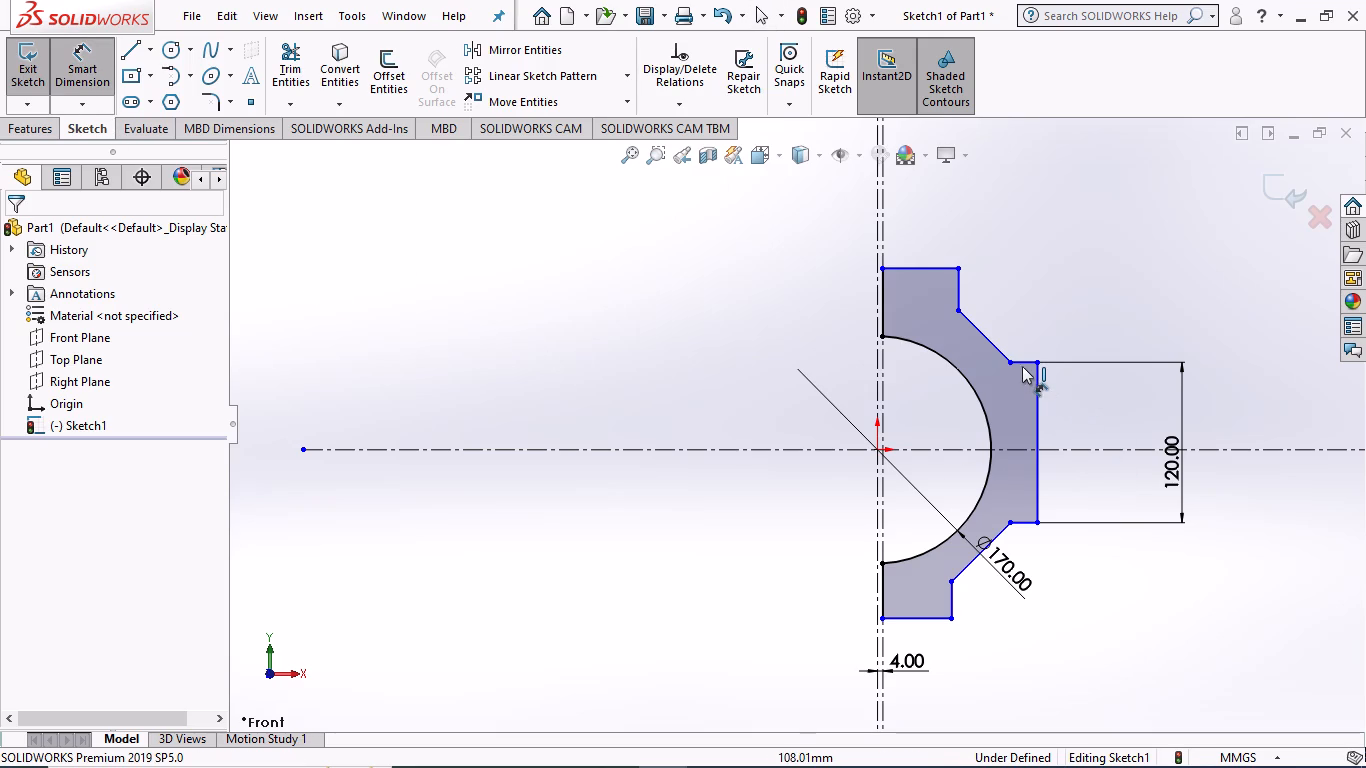
pyautogui.click(1022, 366)
pyautogui.click(1018, 323)
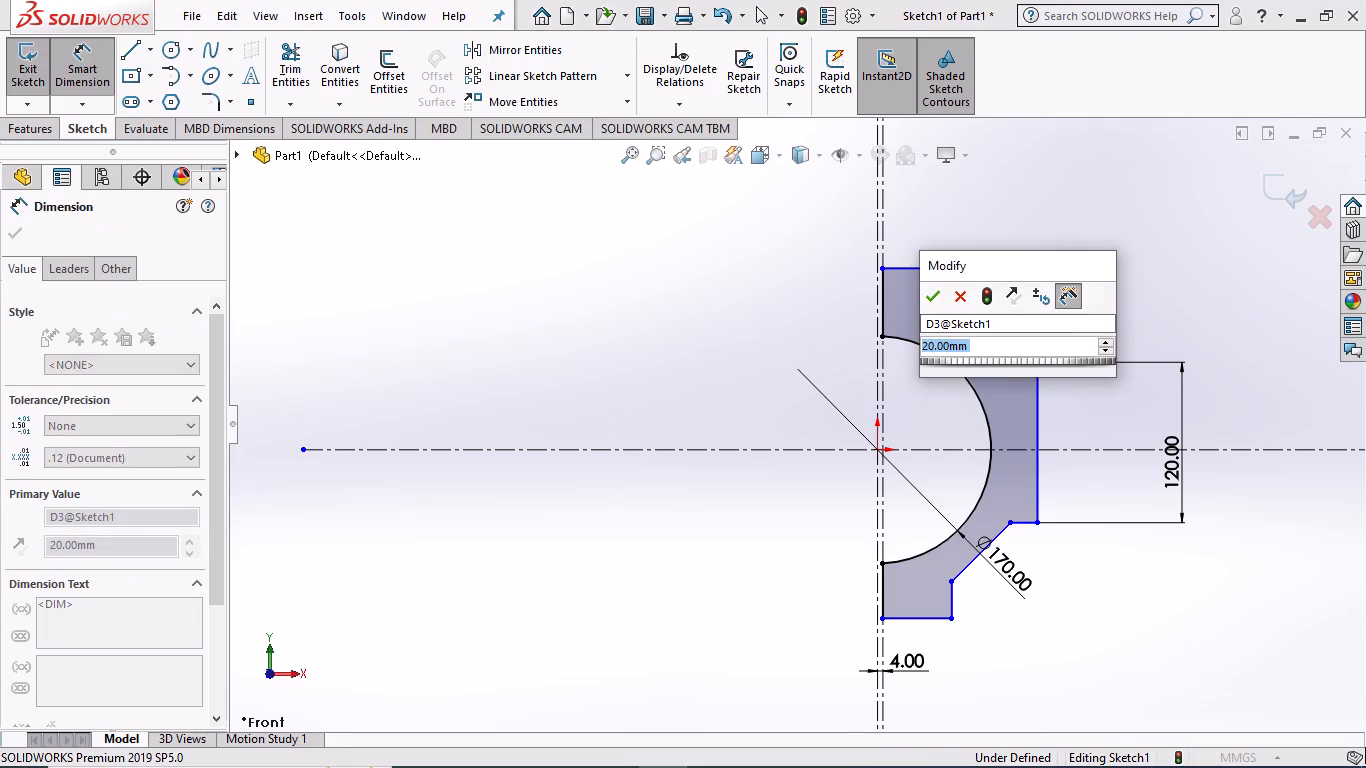
pyautogui.press('3')
pyautogui.press('0')
pyautogui.press('Return')
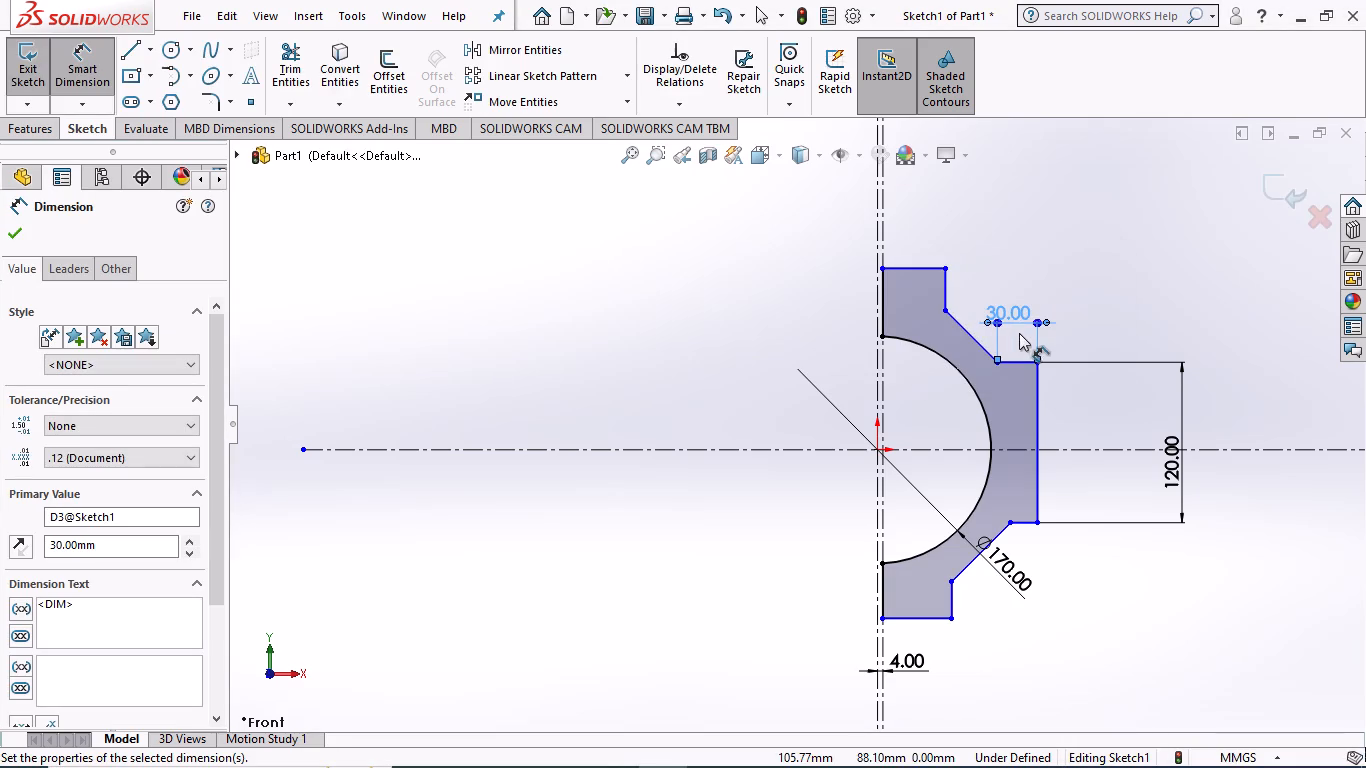
pyautogui.click(9, 226)
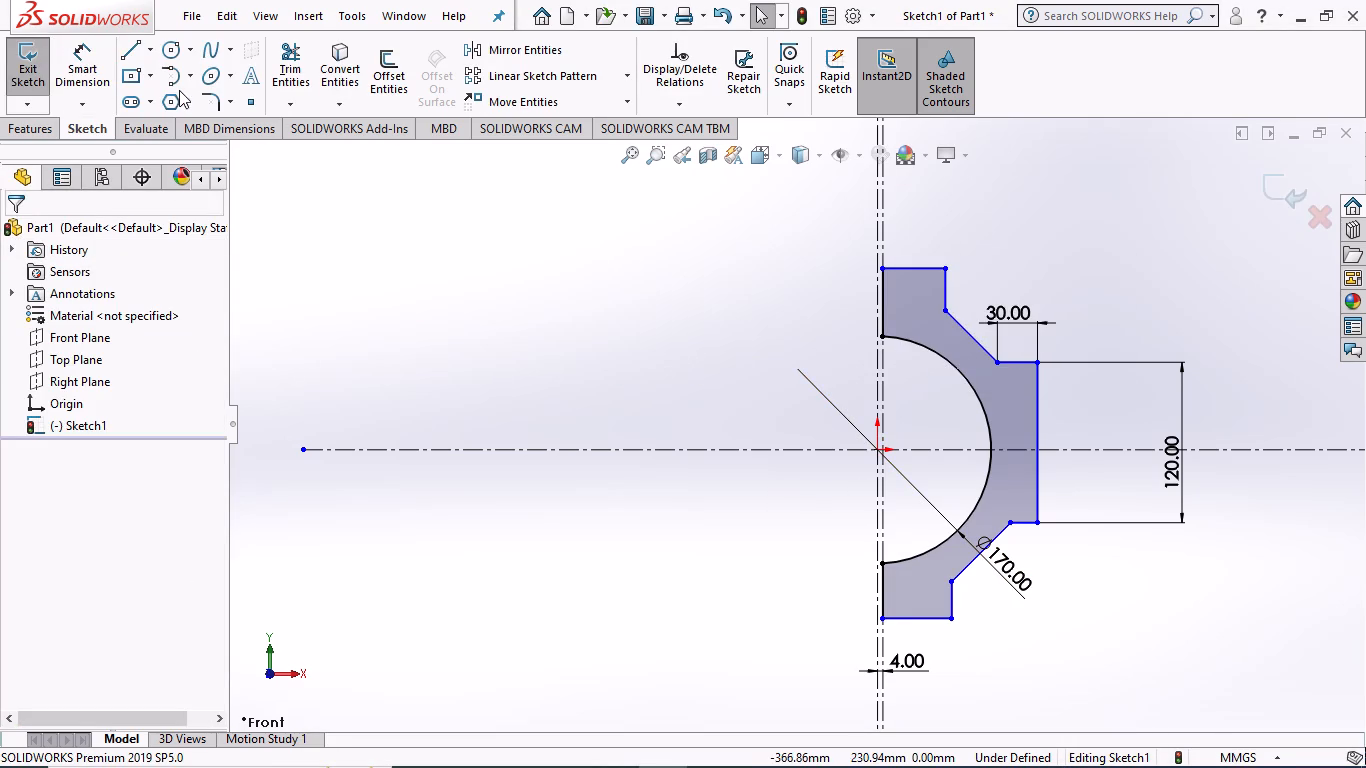
# Dimension the lower horizontal edge of the right-hand block to 30 mm.
pyautogui.click(95, 72)
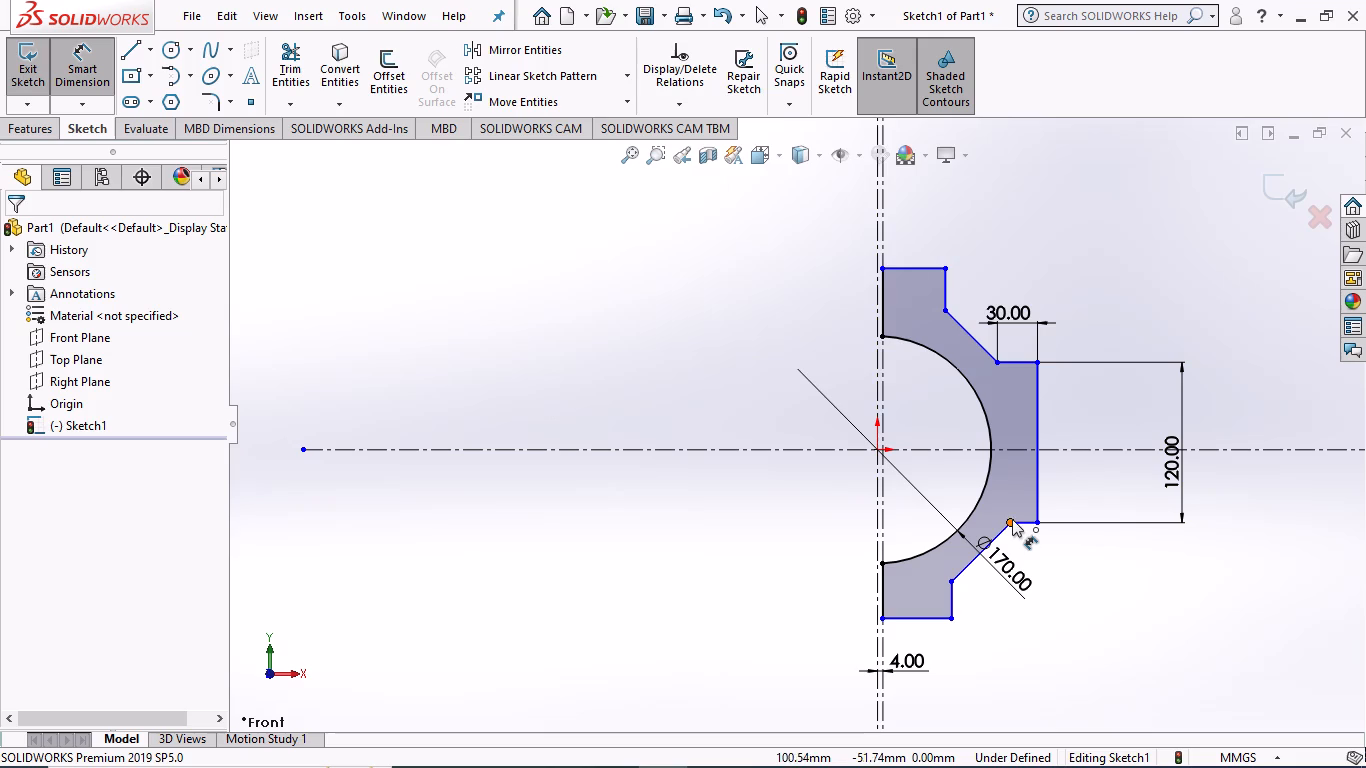
pyautogui.click(1018, 524)
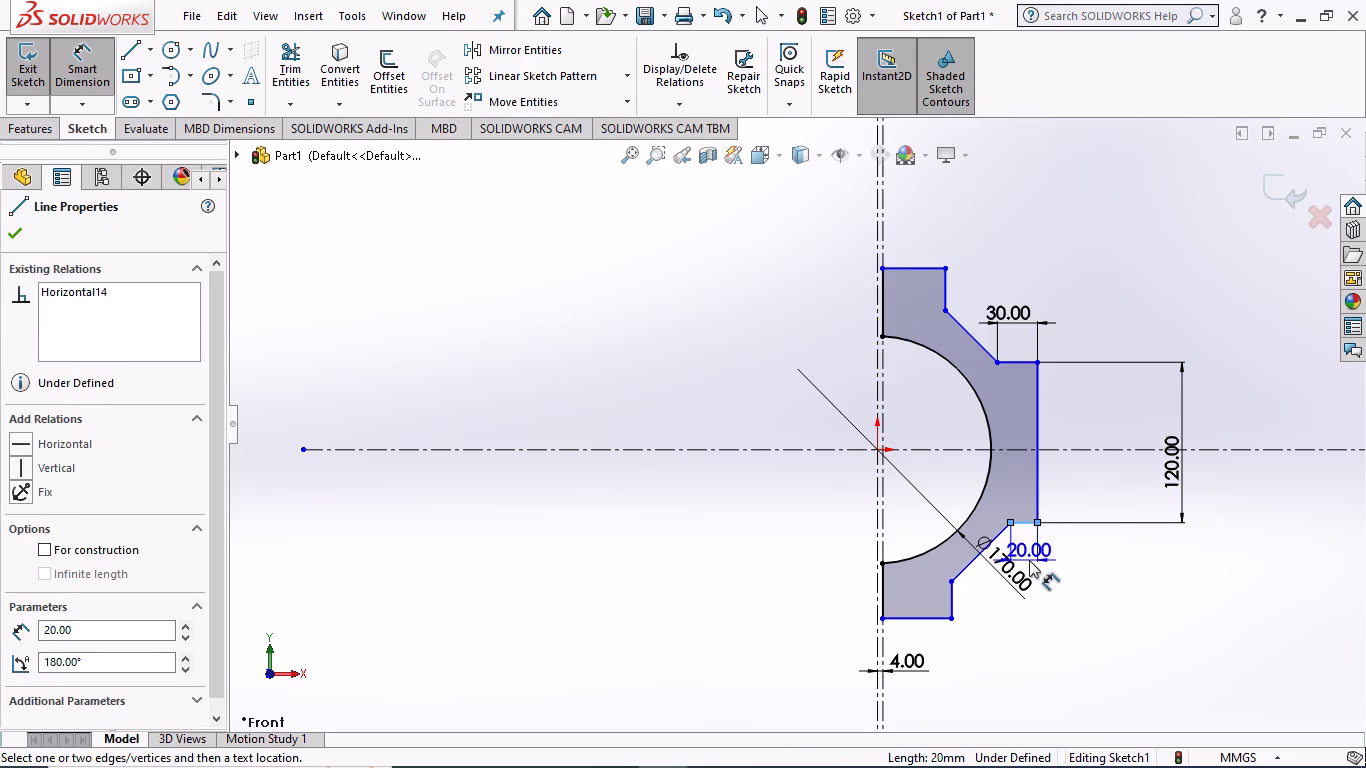
pyautogui.click(1029, 561)
pyautogui.press('3')
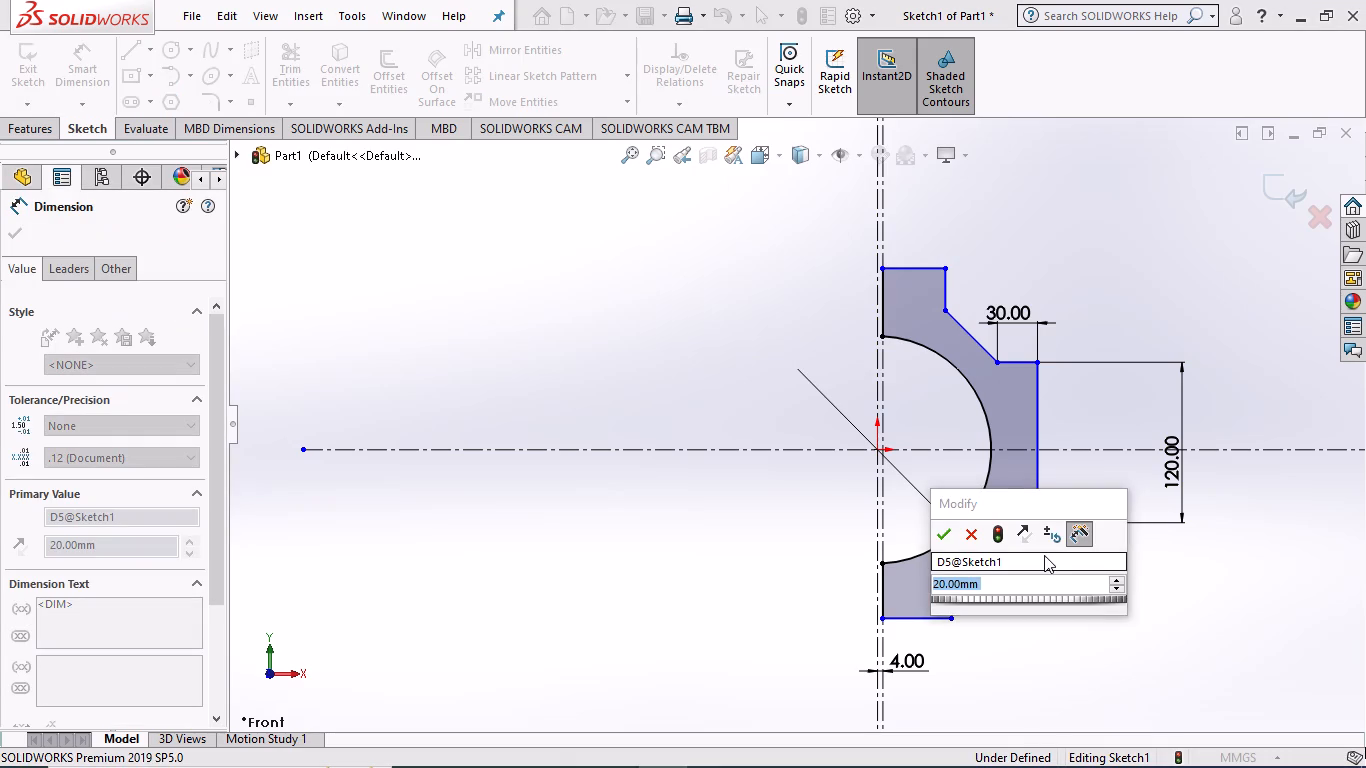
pyautogui.press('0')
pyautogui.press('Return')
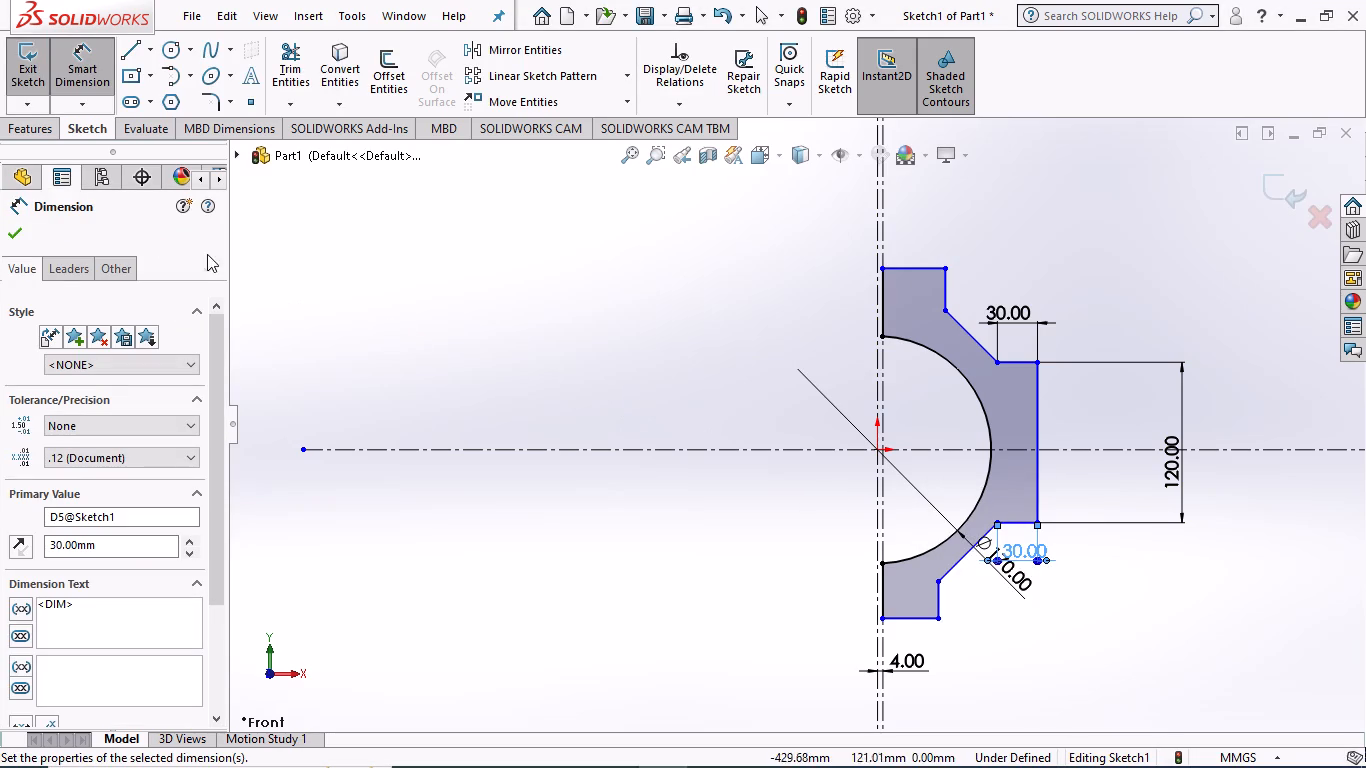
# Dimension the top horizontal edge of the upper block to 55 mm.
pyautogui.click(14, 233)
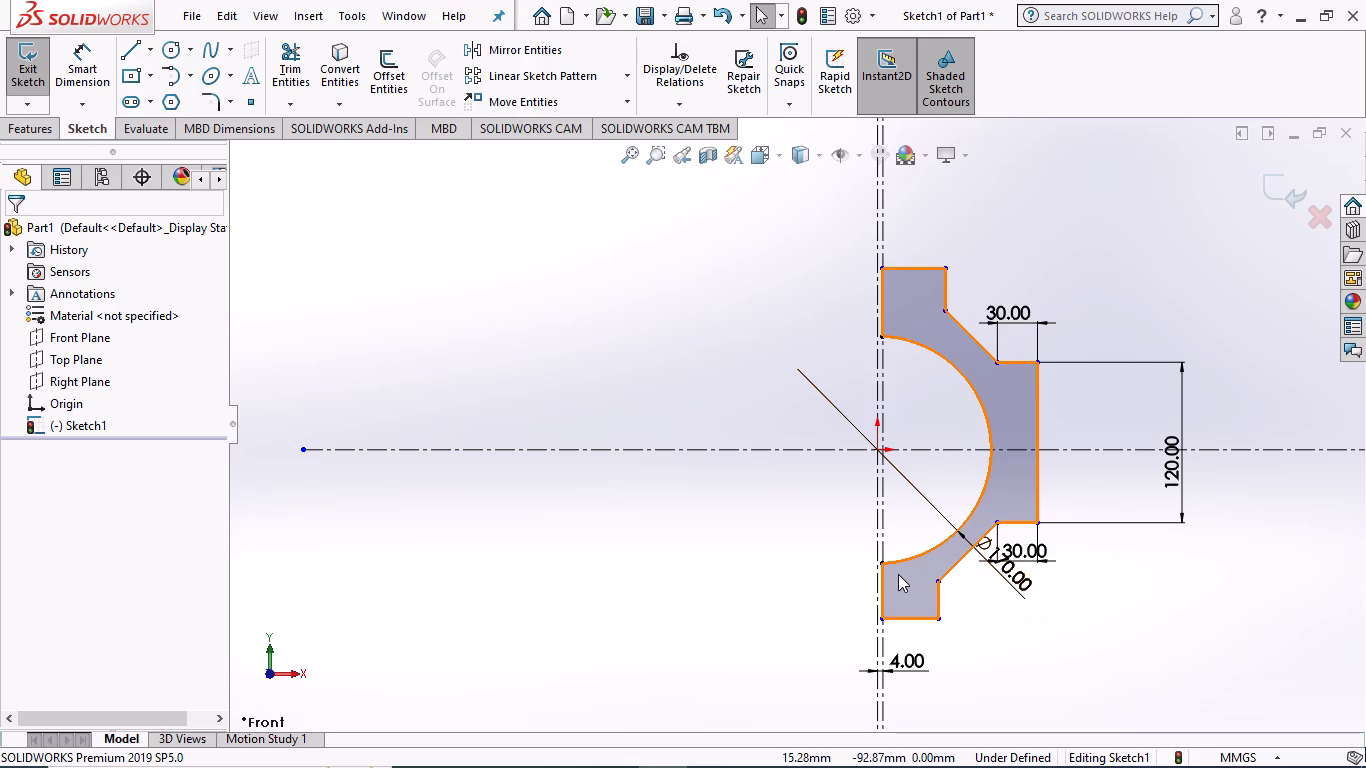
pyautogui.click(81, 72)
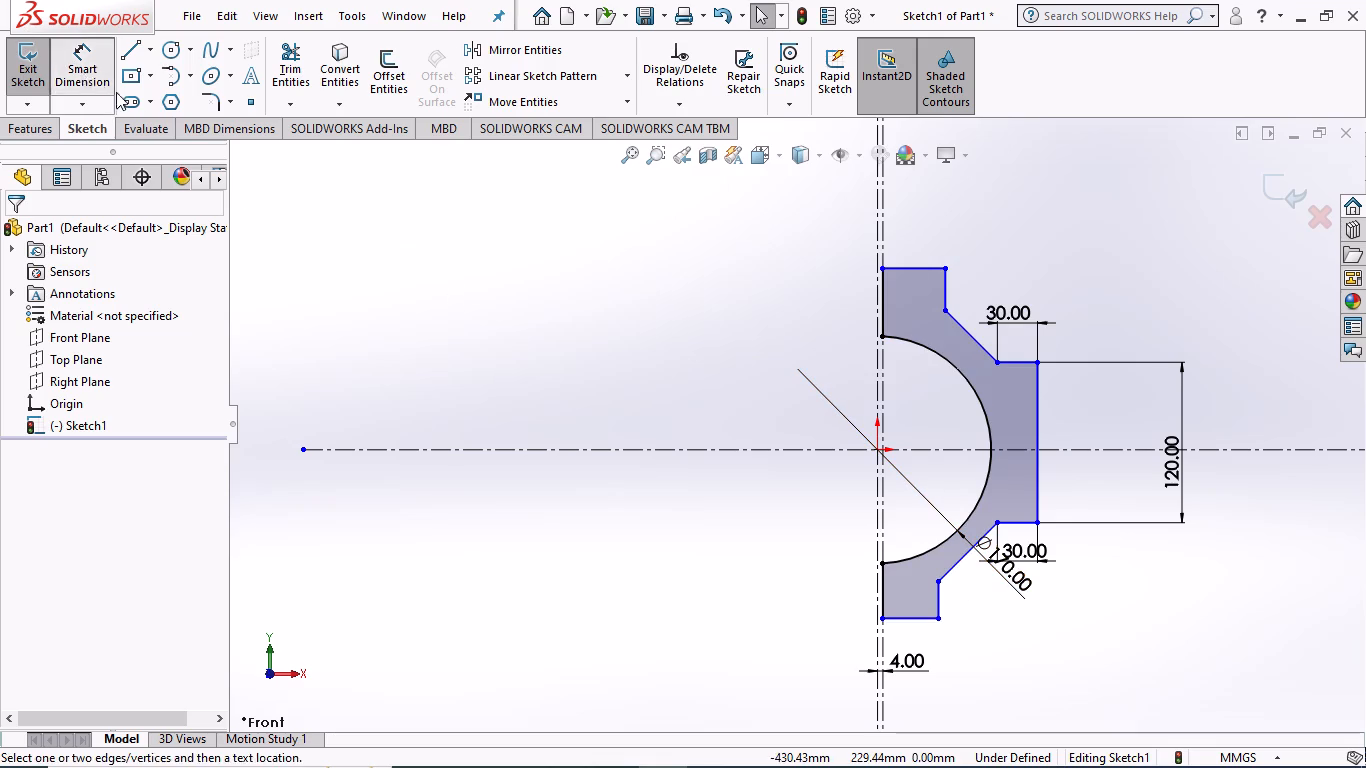
pyautogui.click(904, 273)
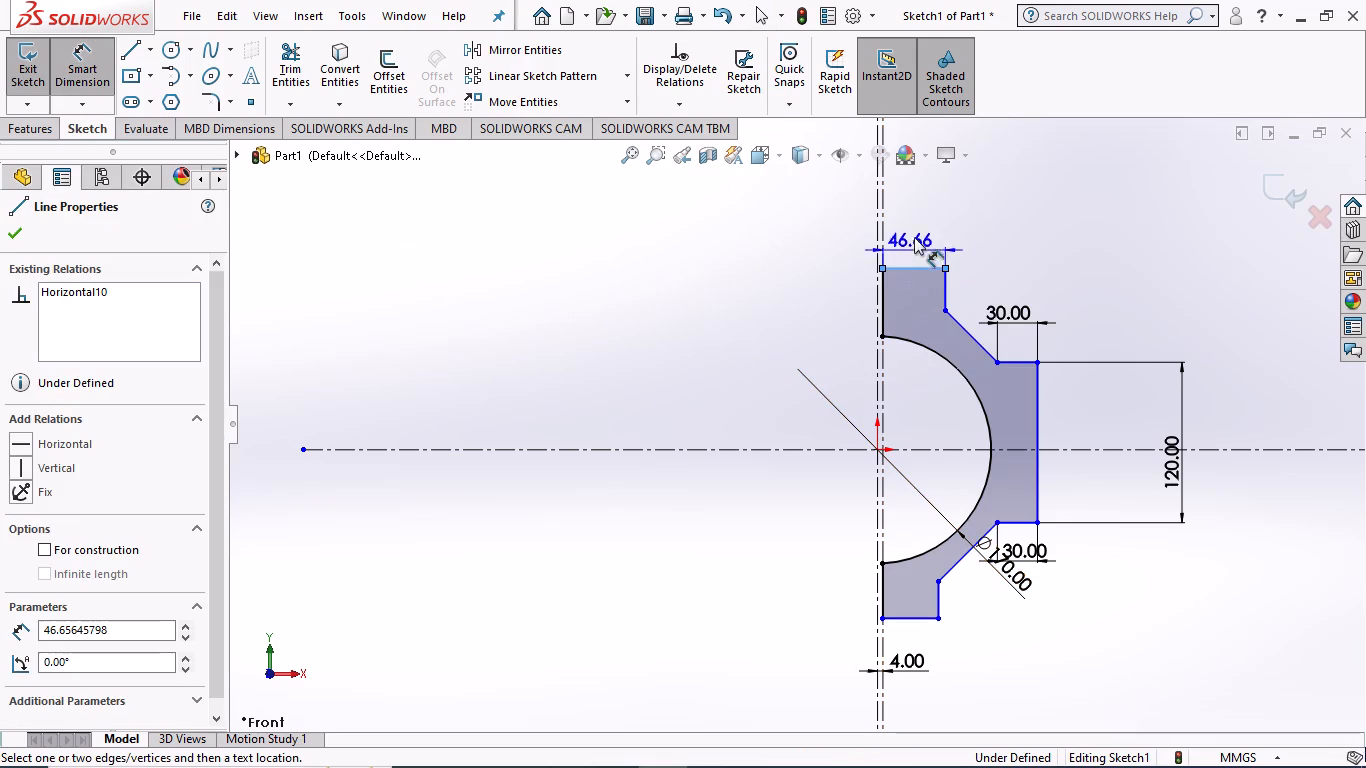
pyautogui.click(917, 228)
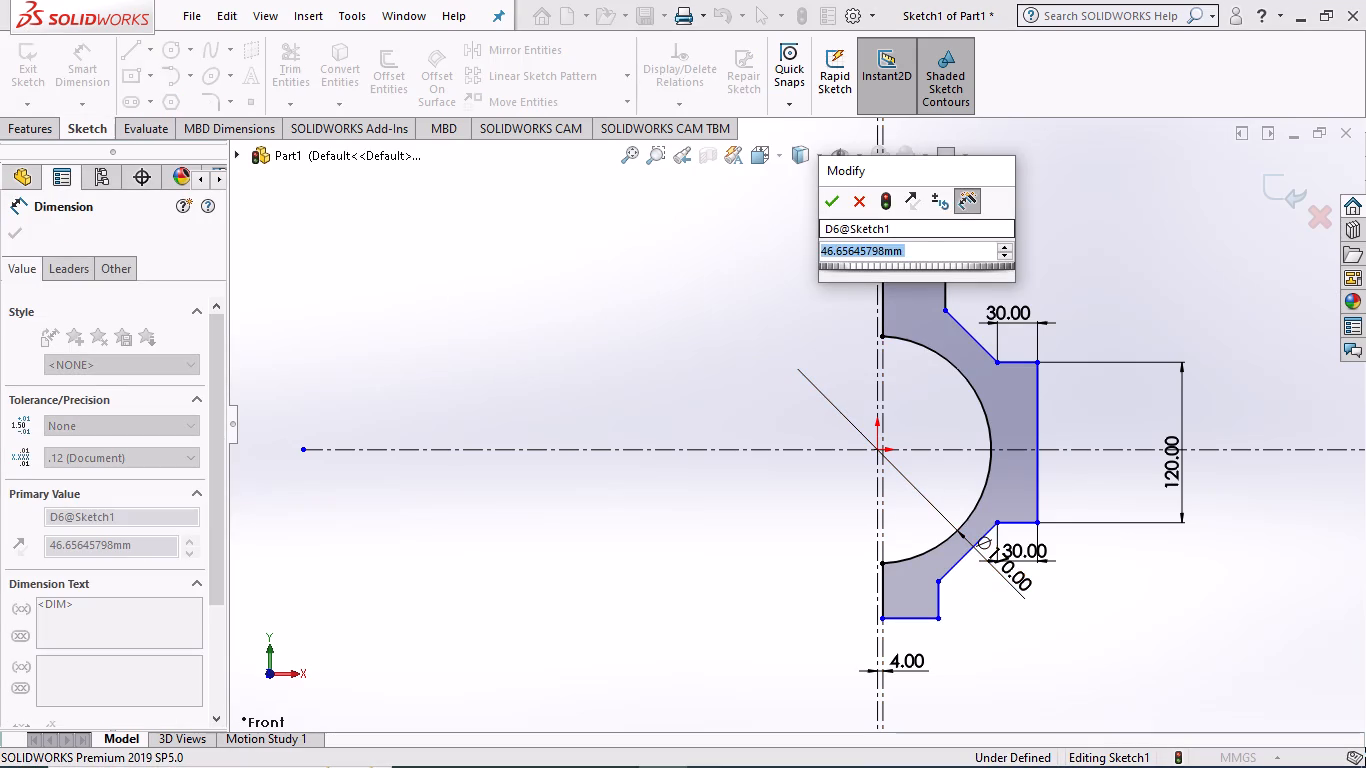
pyautogui.press('5')
pyautogui.press('5')
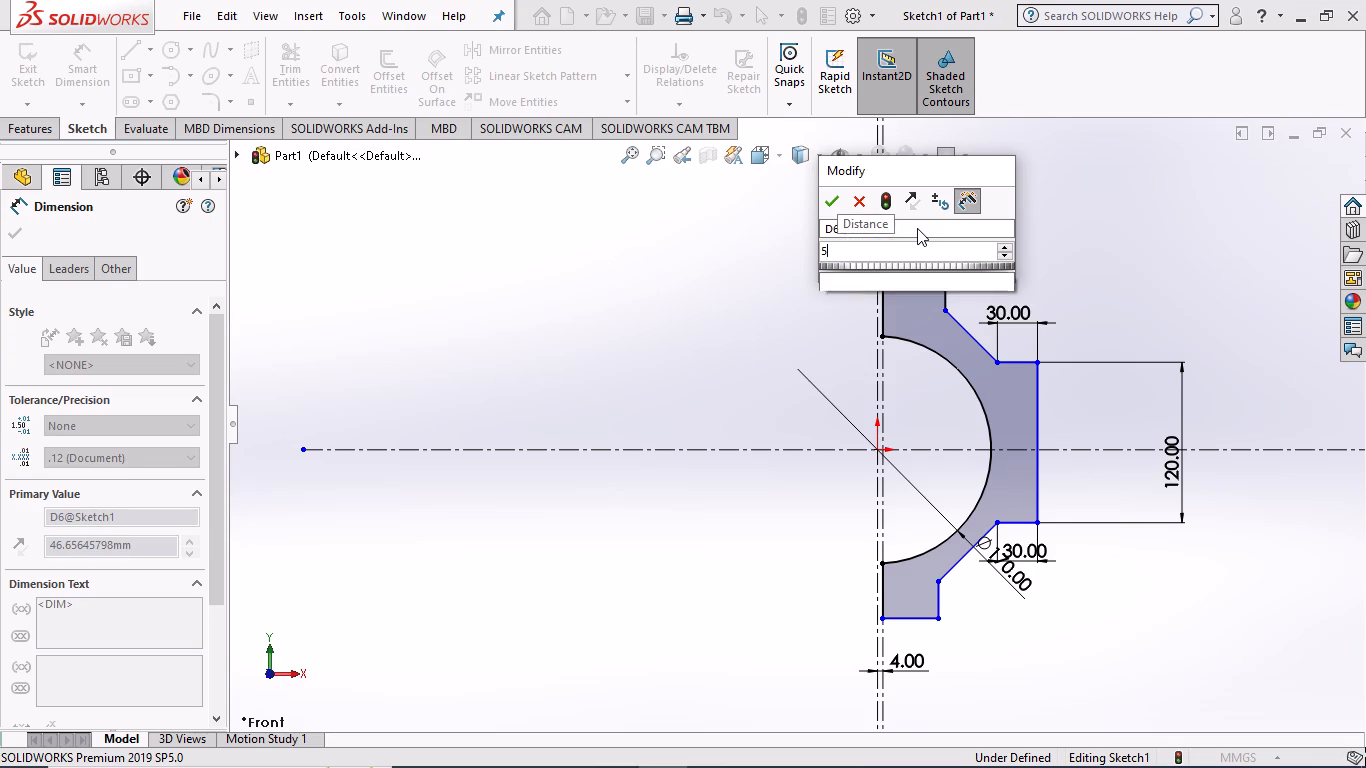
pyautogui.press('Return')
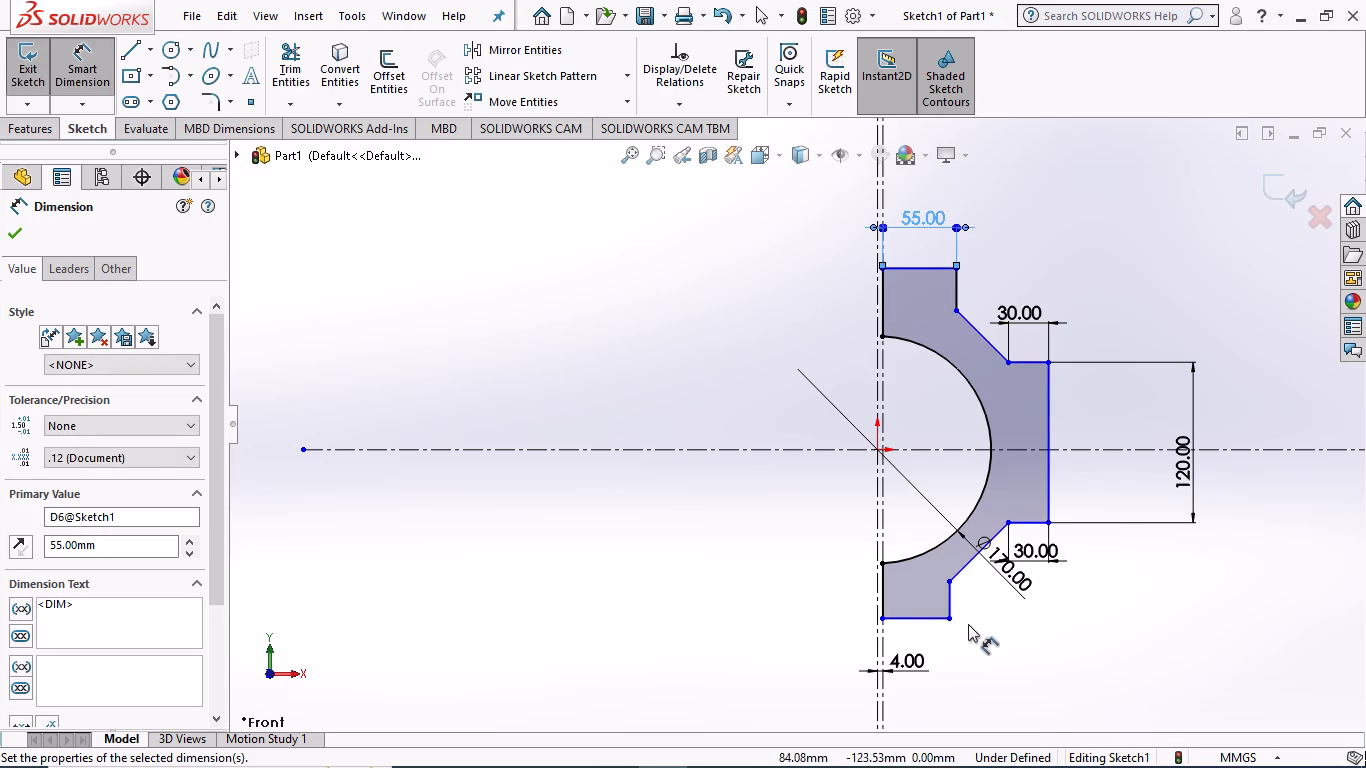
# Dimension the bottom horizontal edge of the lower block to 55 mm.
pyautogui.click(906, 619)
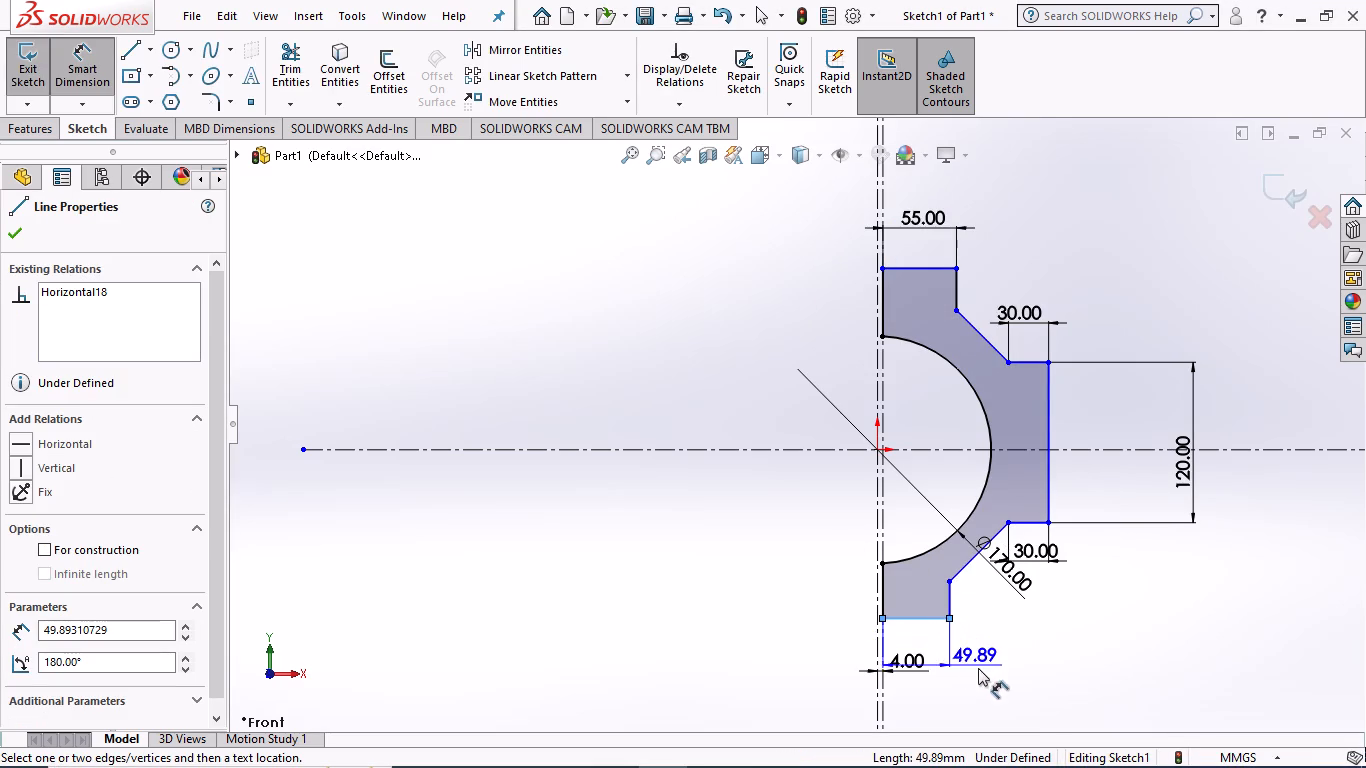
pyautogui.click(1034, 688)
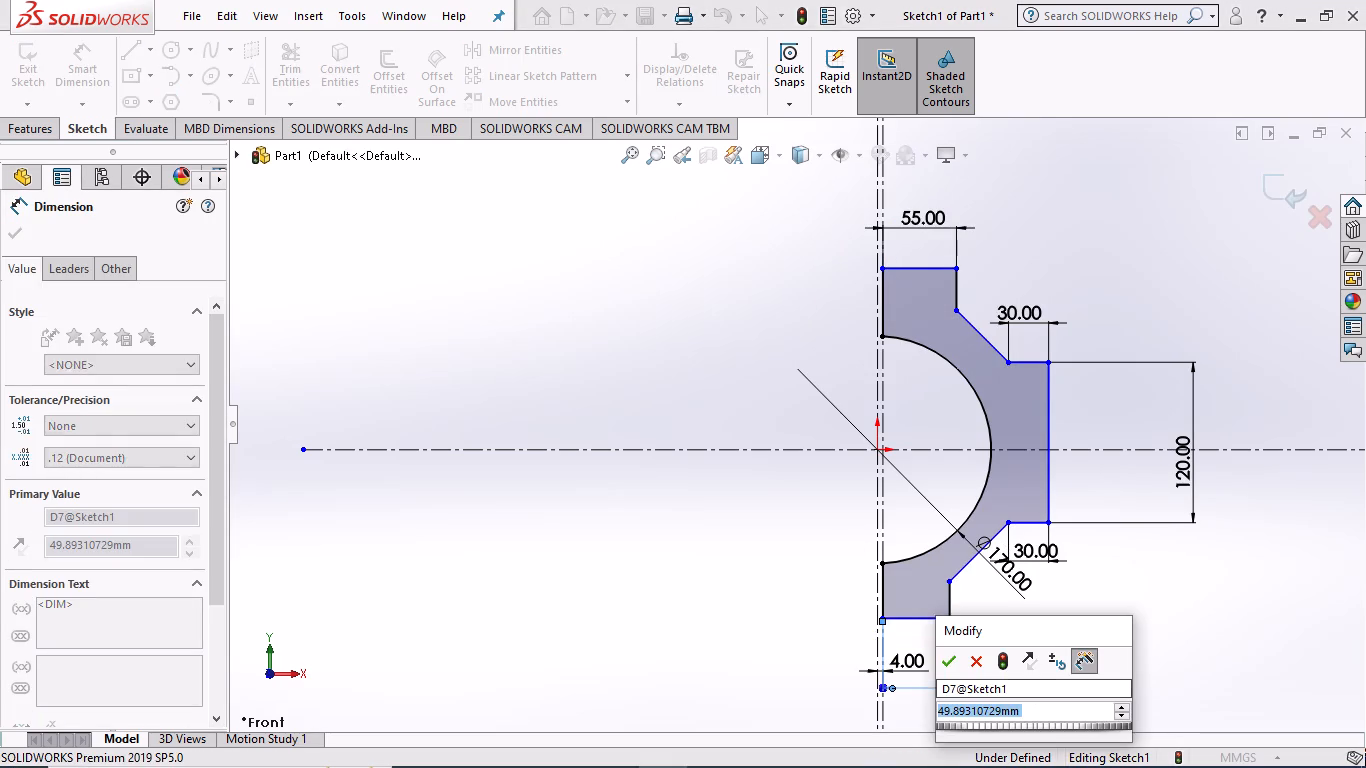
pyautogui.write('55')
pyautogui.press('Return')
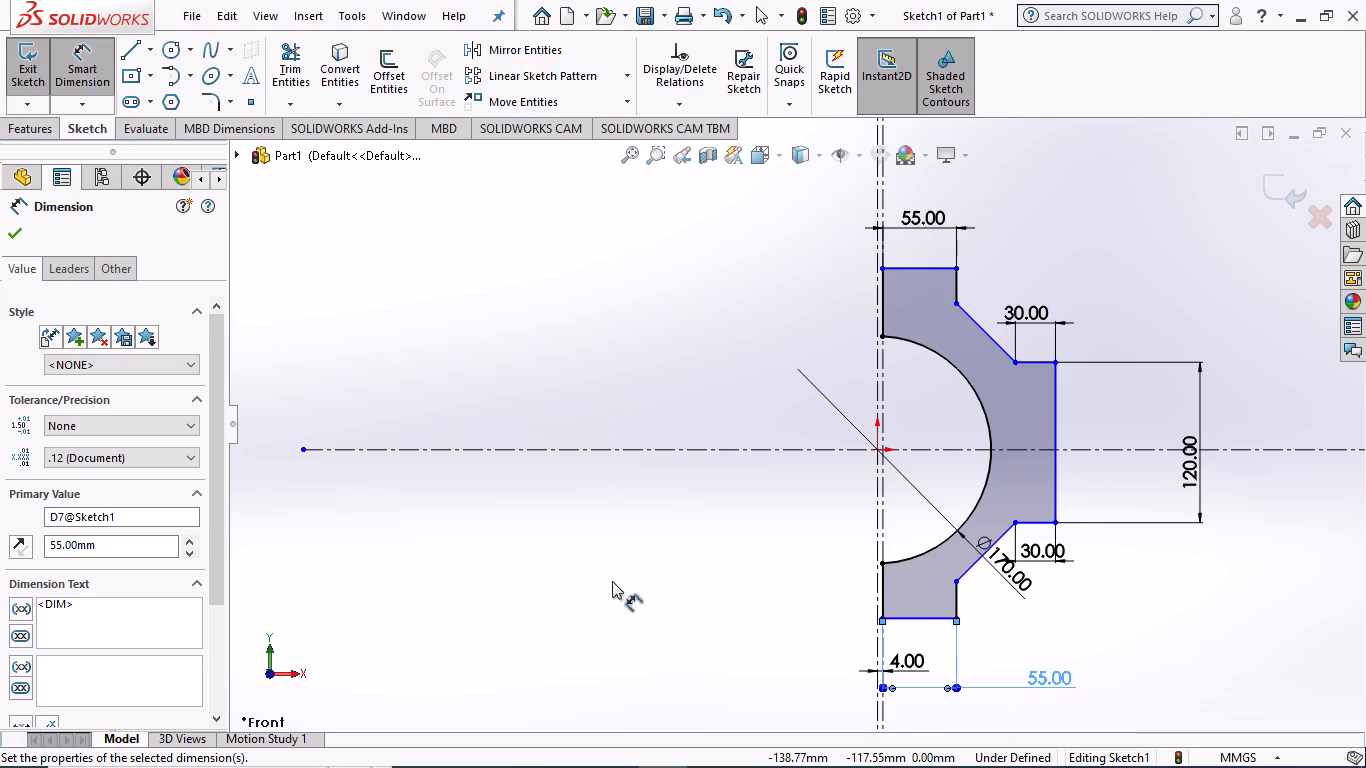
pyautogui.click(10, 229)
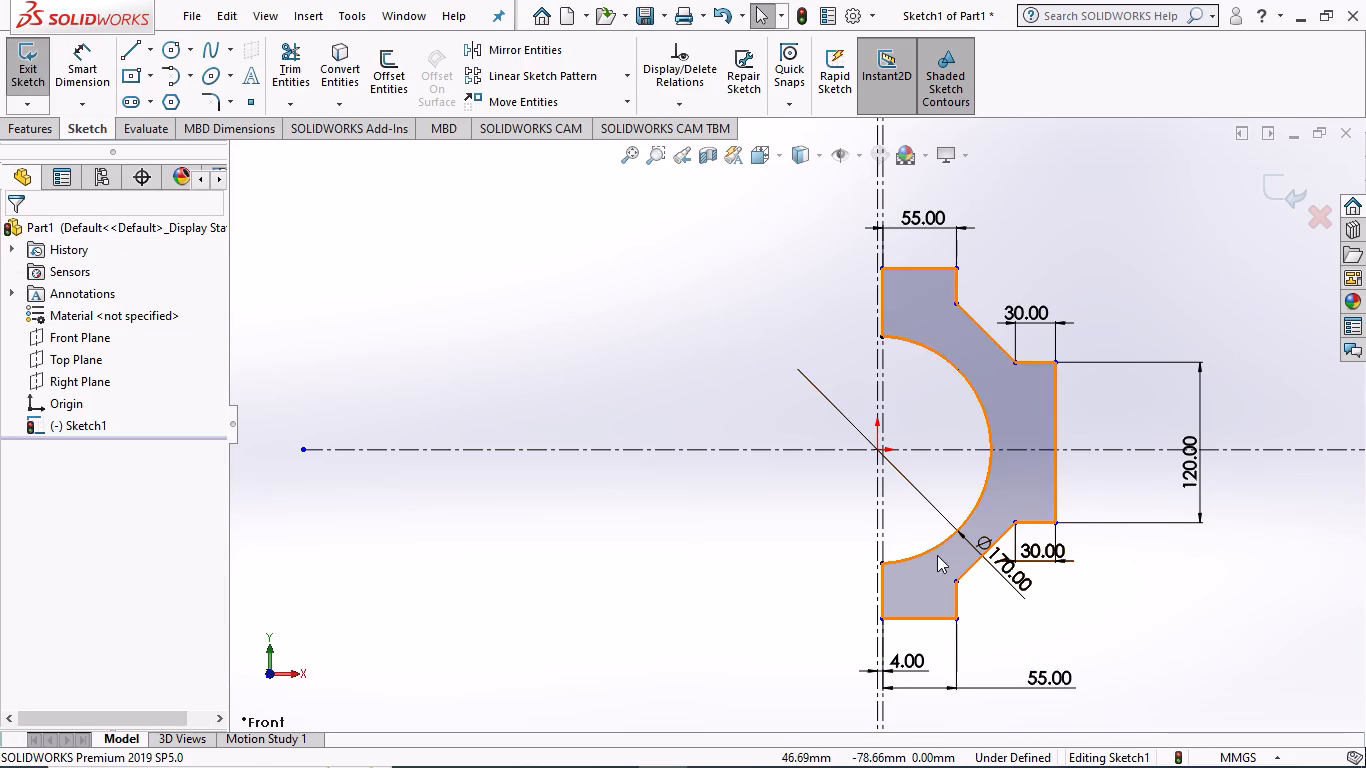
# Delete the two slanted lines connecting the right-hand block to the lower and upper blocks.
pyautogui.click(971, 568)
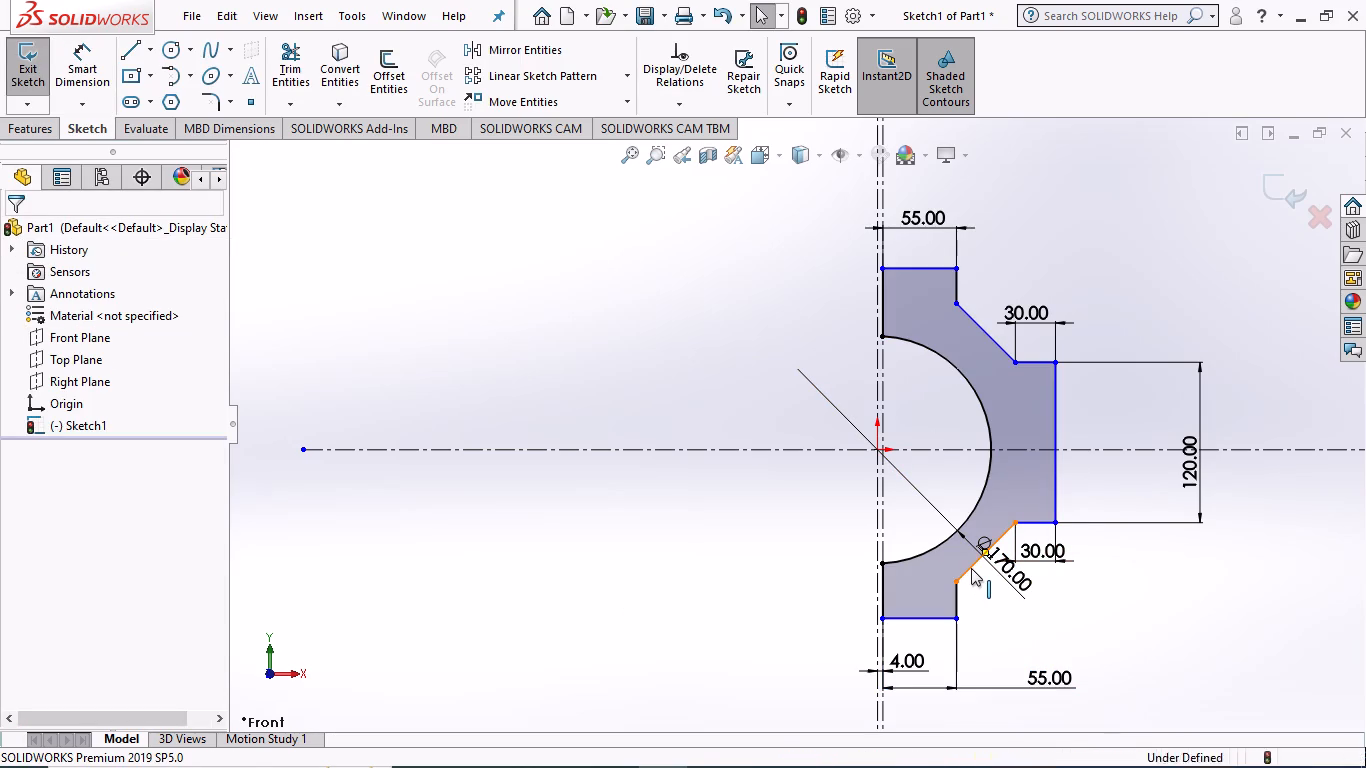
pyautogui.press('Delete')
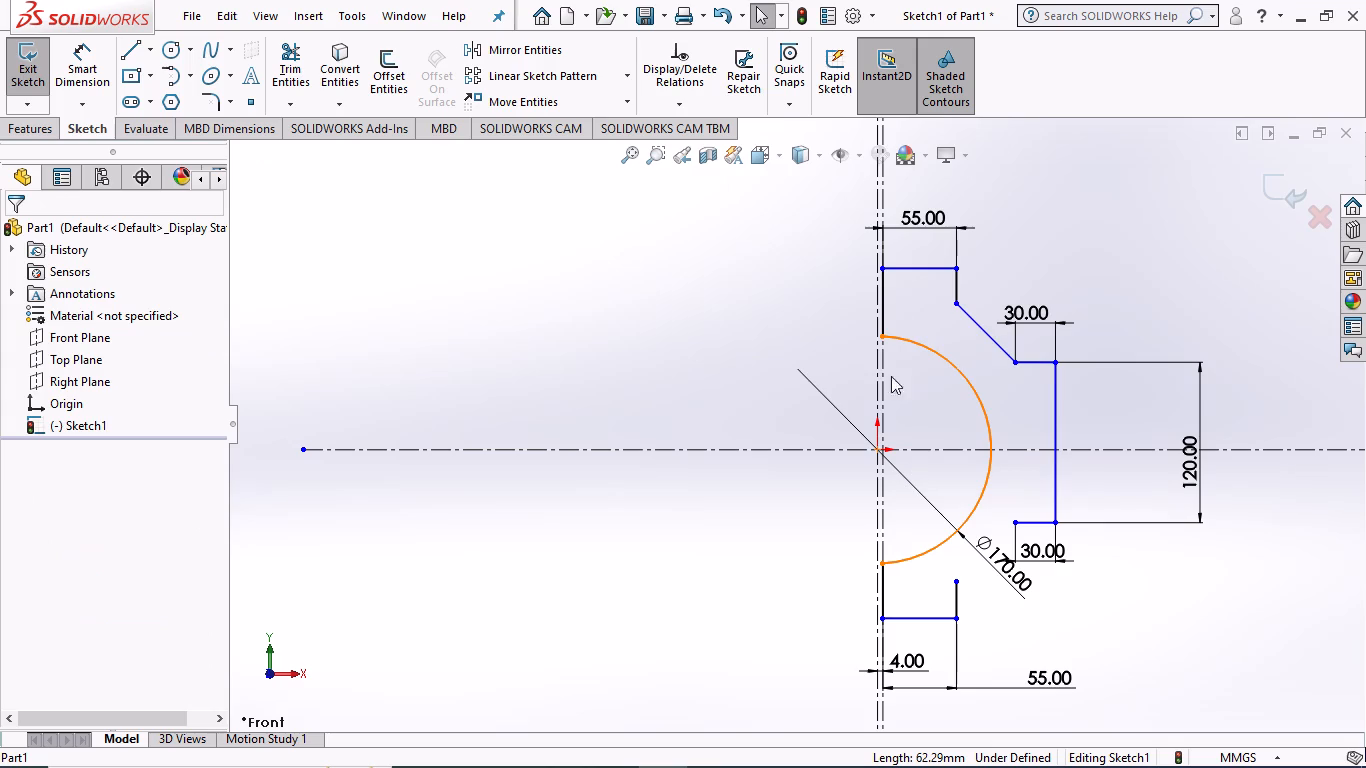
pyautogui.click(977, 321)
pyautogui.press('Delete')
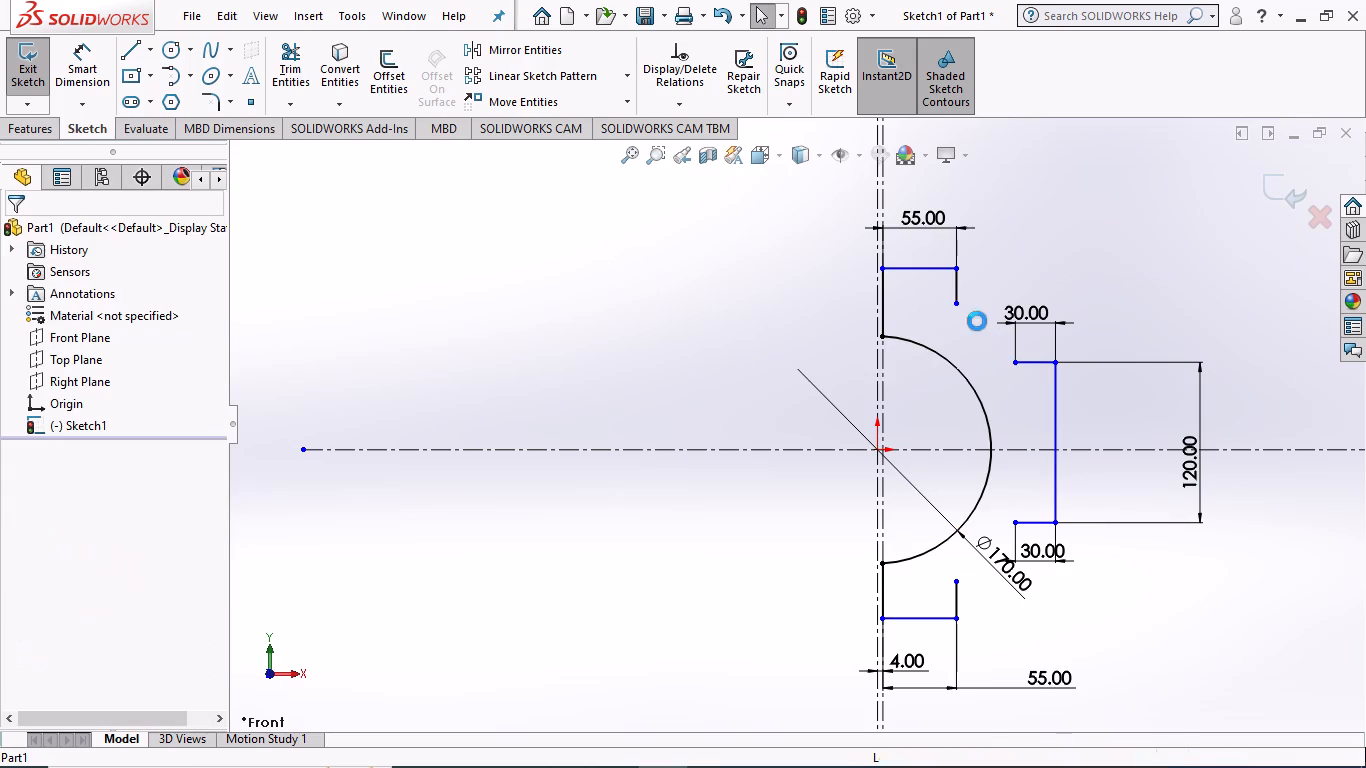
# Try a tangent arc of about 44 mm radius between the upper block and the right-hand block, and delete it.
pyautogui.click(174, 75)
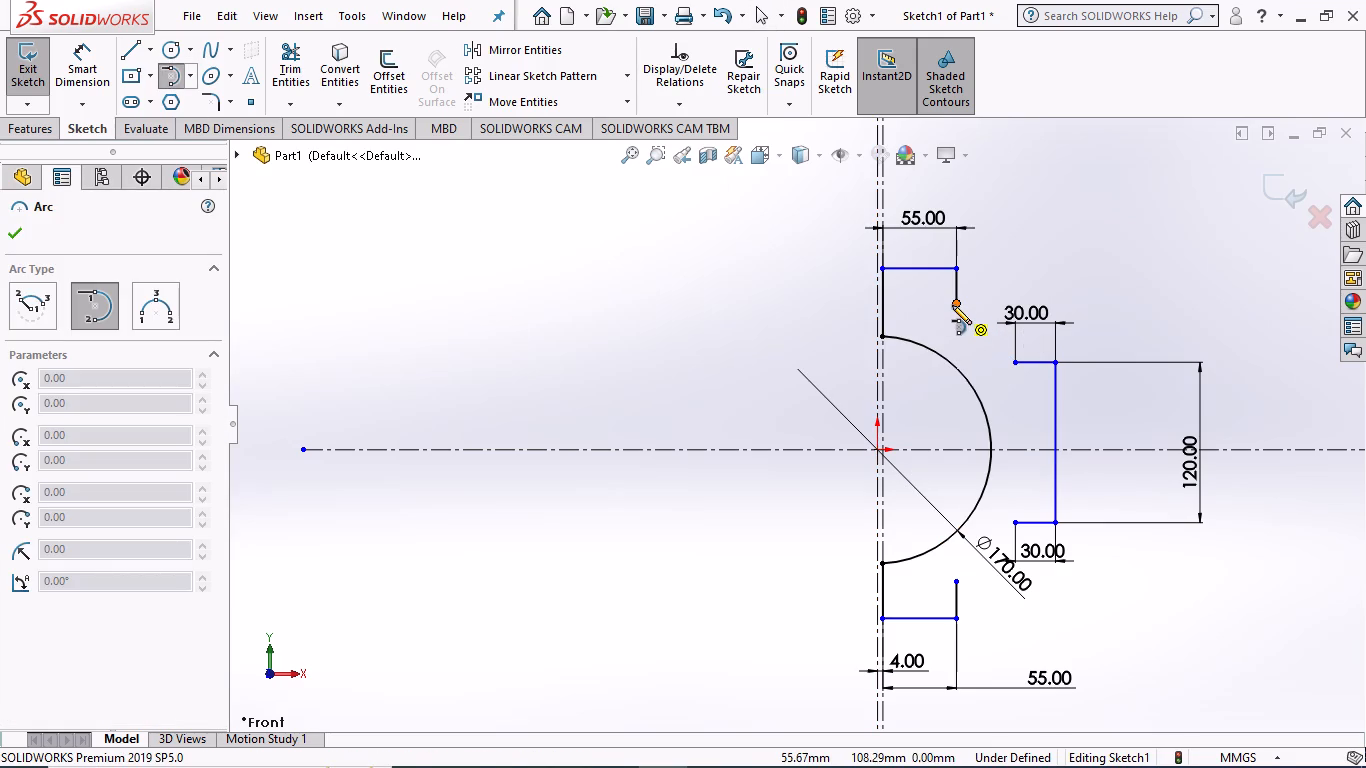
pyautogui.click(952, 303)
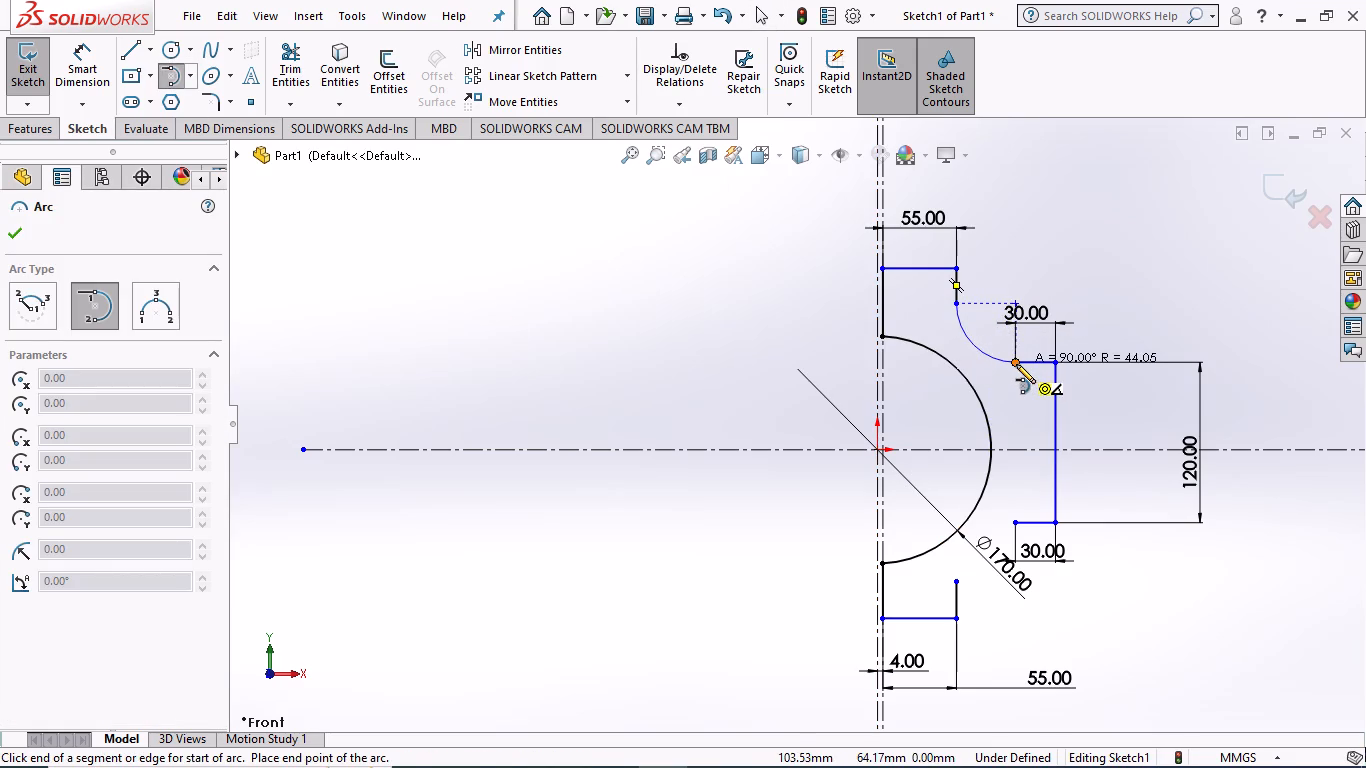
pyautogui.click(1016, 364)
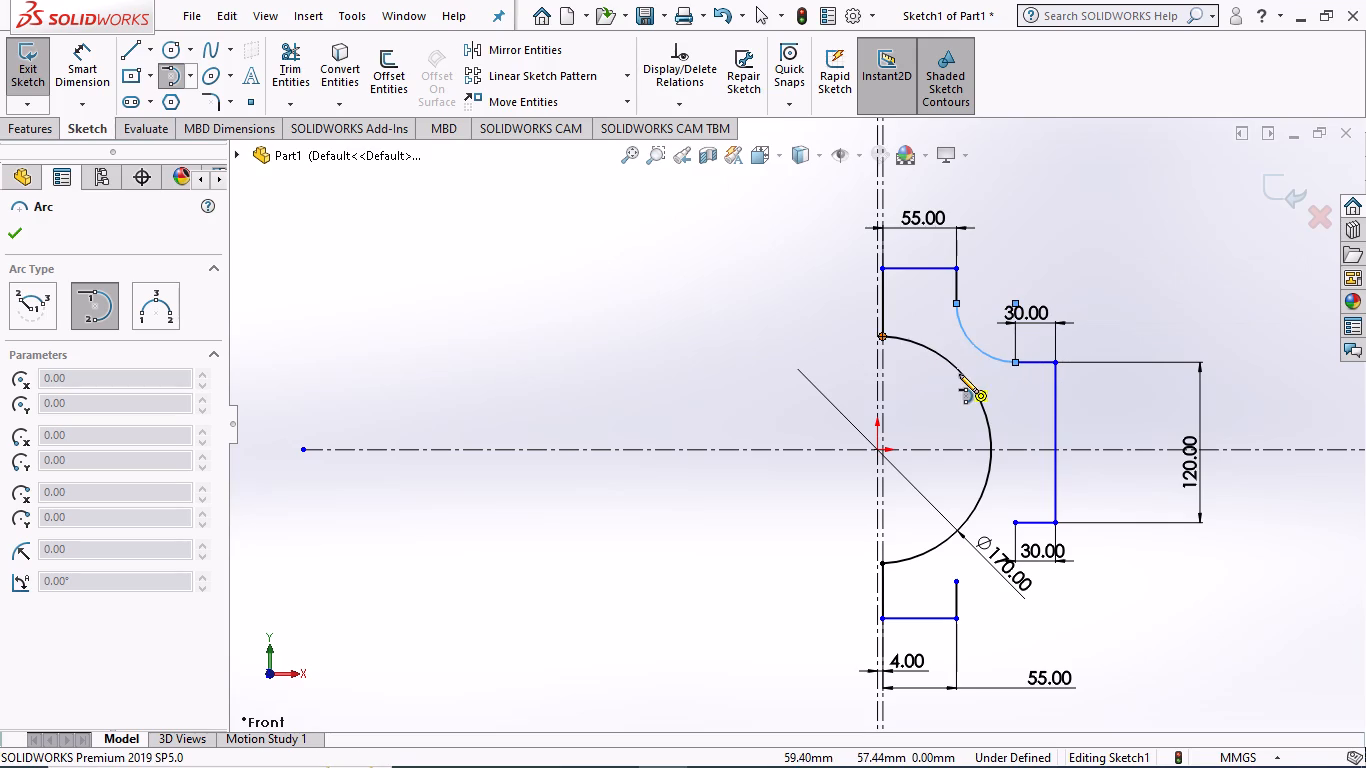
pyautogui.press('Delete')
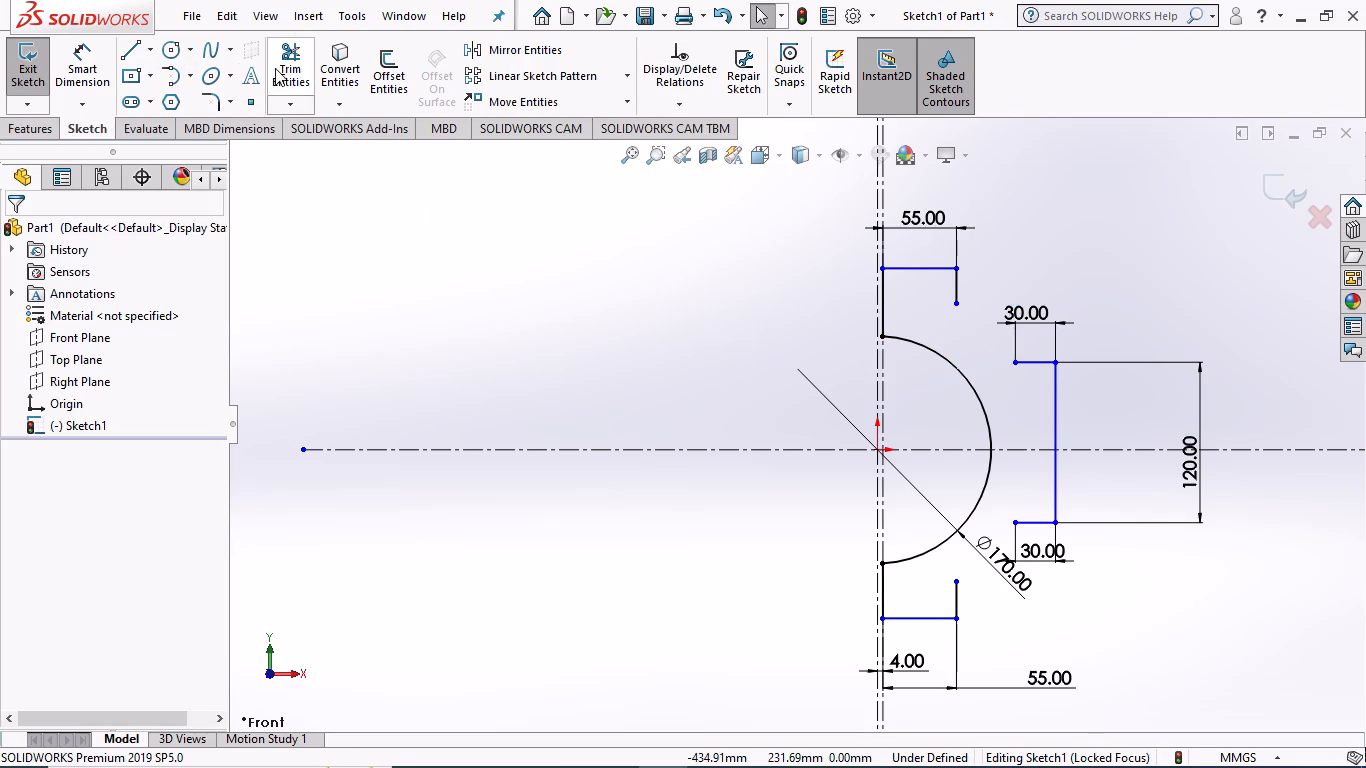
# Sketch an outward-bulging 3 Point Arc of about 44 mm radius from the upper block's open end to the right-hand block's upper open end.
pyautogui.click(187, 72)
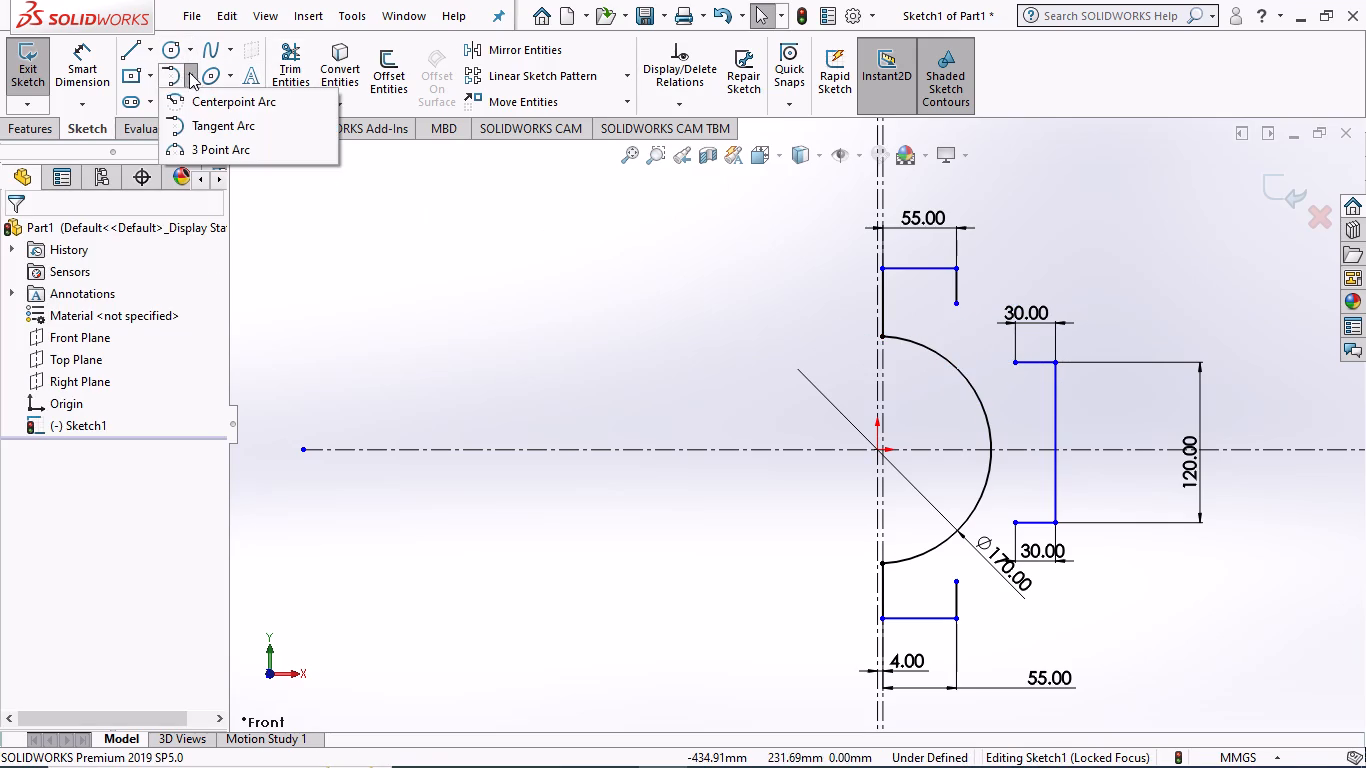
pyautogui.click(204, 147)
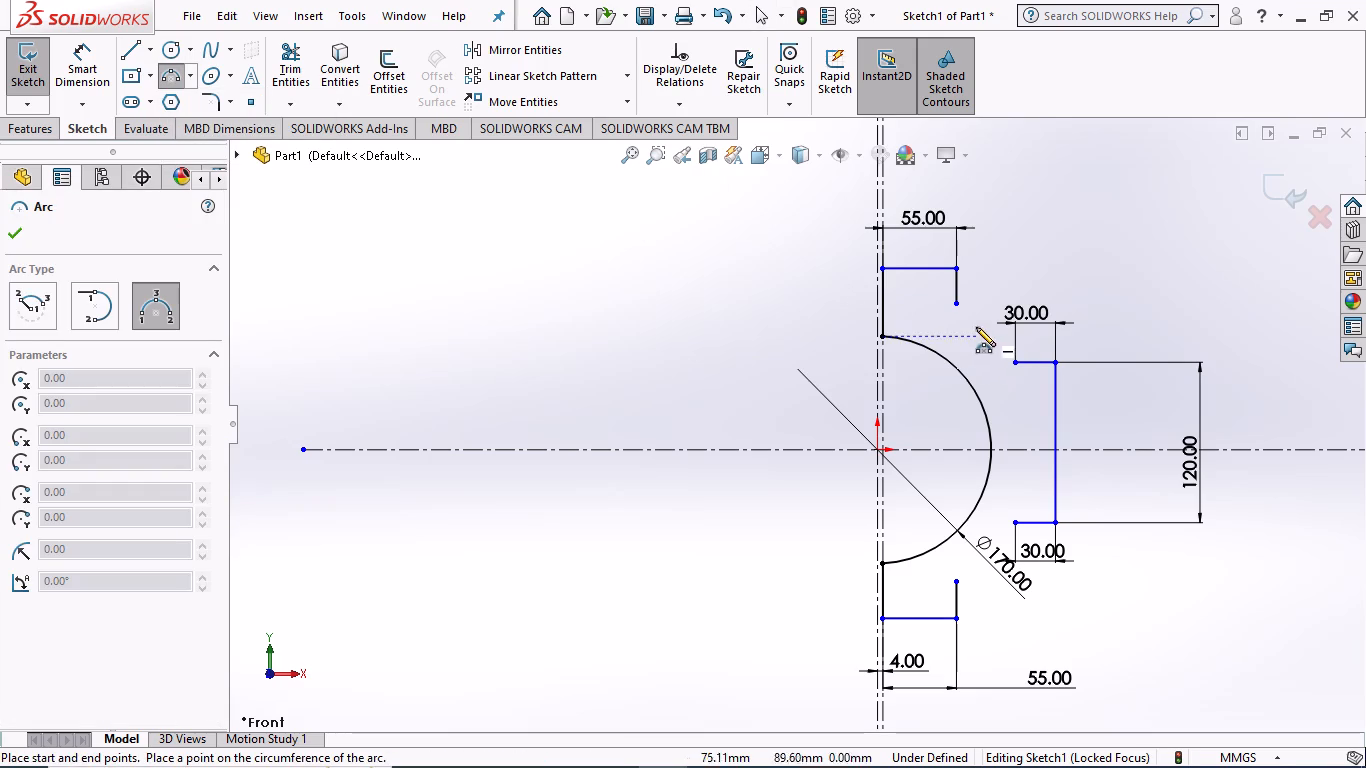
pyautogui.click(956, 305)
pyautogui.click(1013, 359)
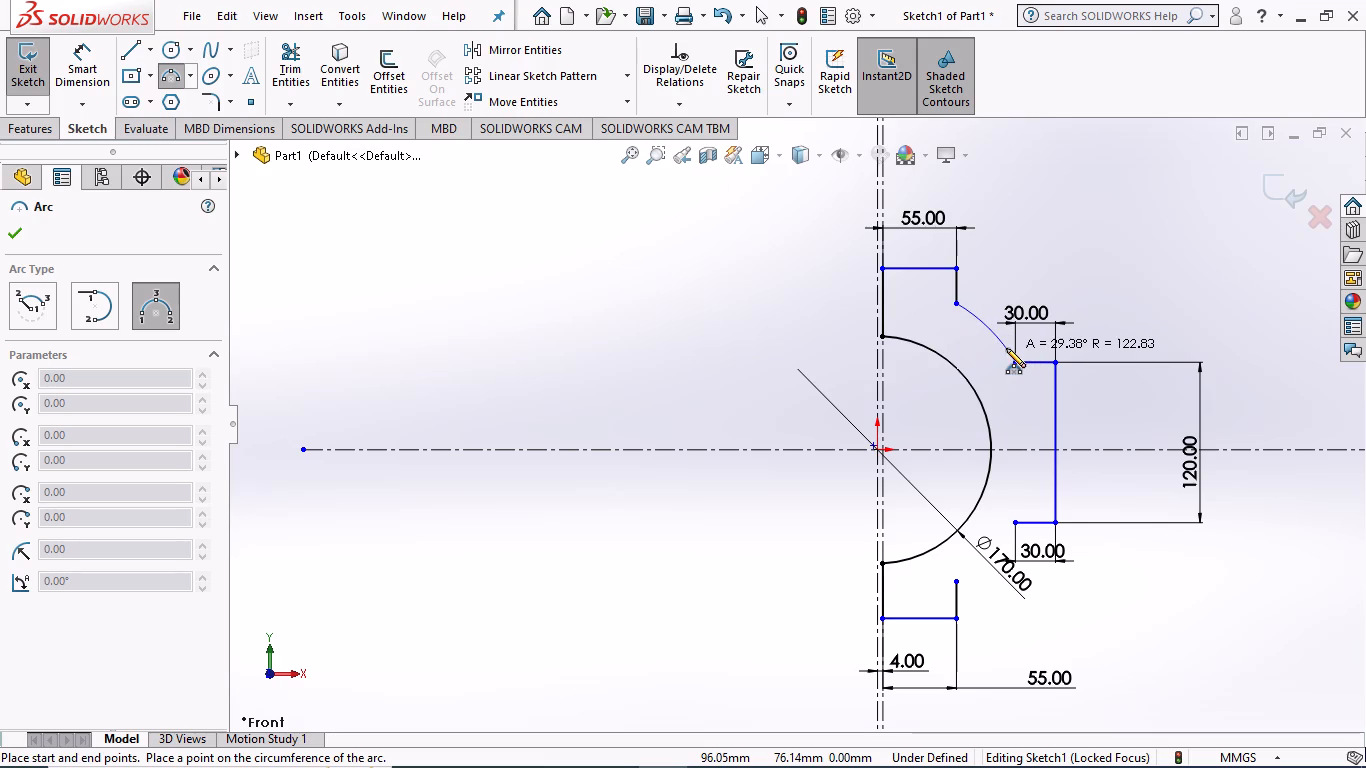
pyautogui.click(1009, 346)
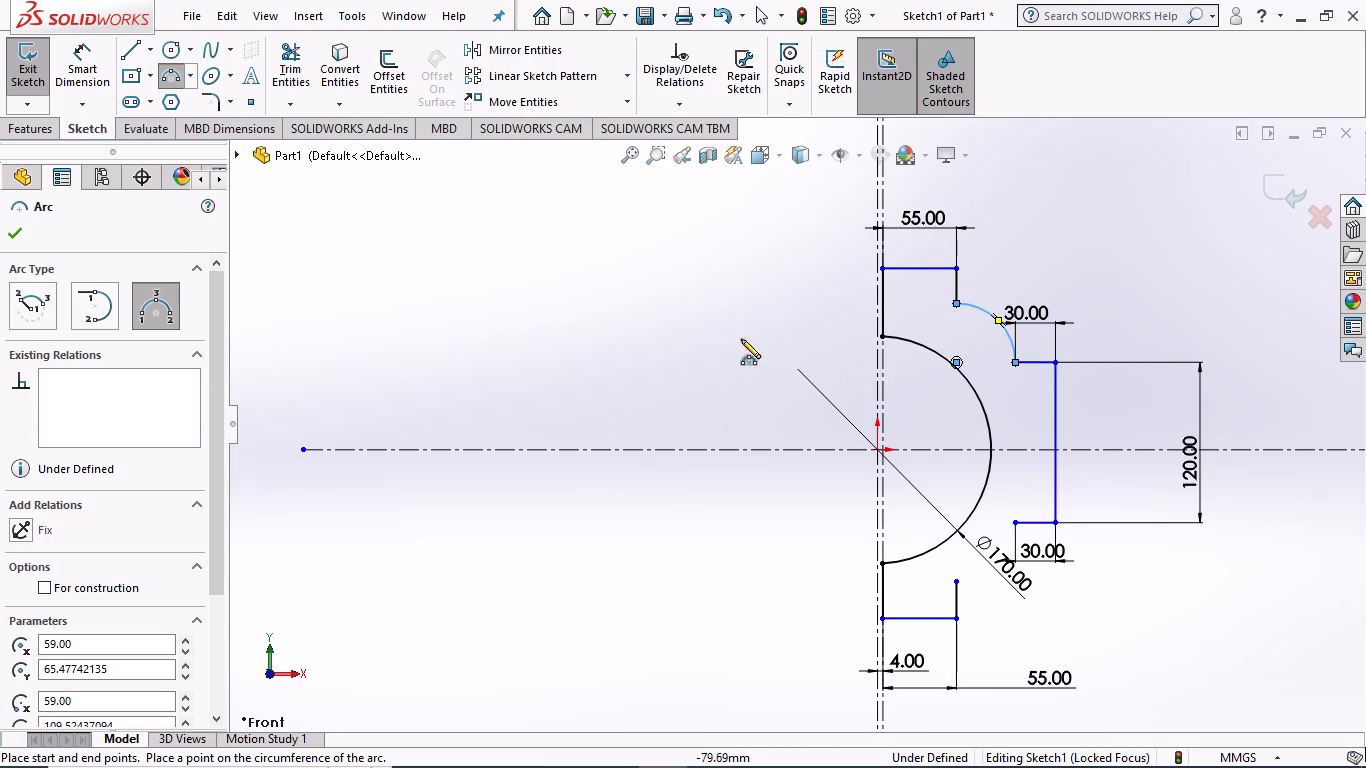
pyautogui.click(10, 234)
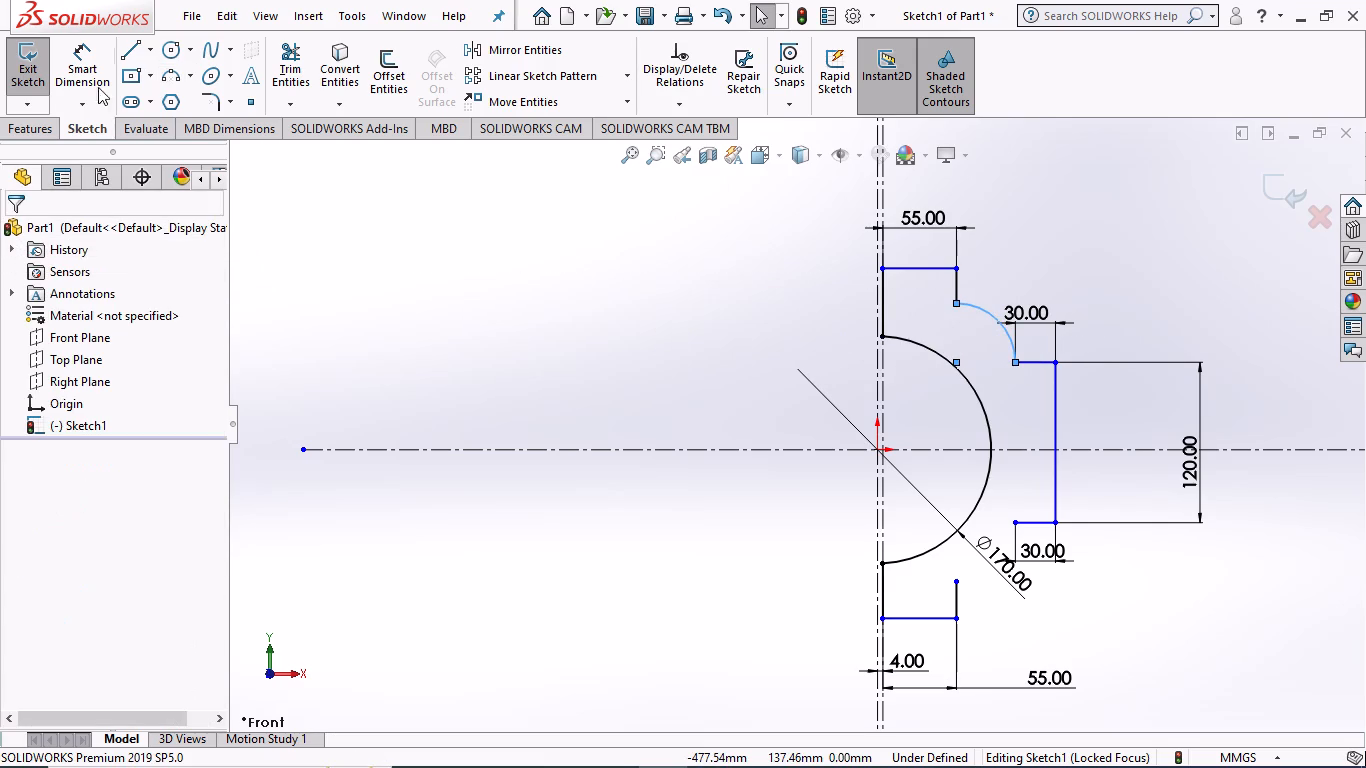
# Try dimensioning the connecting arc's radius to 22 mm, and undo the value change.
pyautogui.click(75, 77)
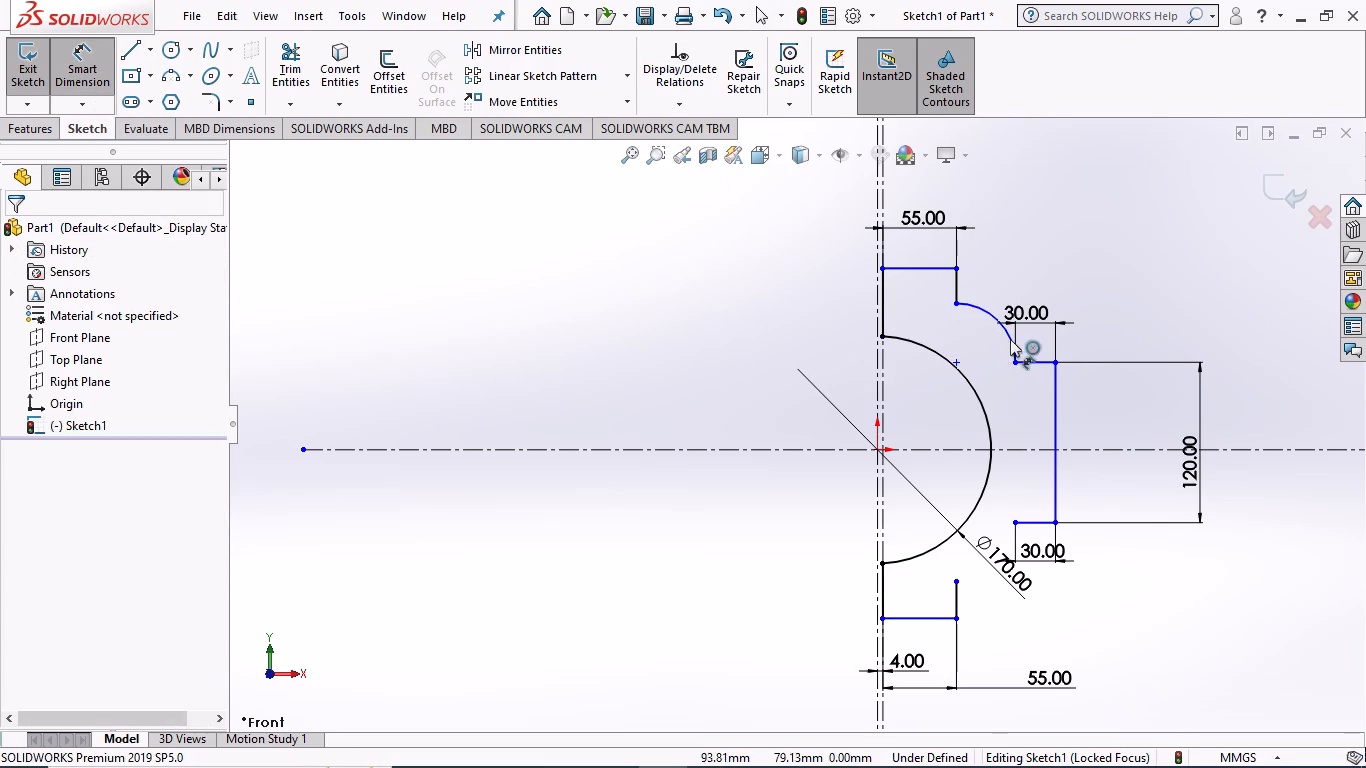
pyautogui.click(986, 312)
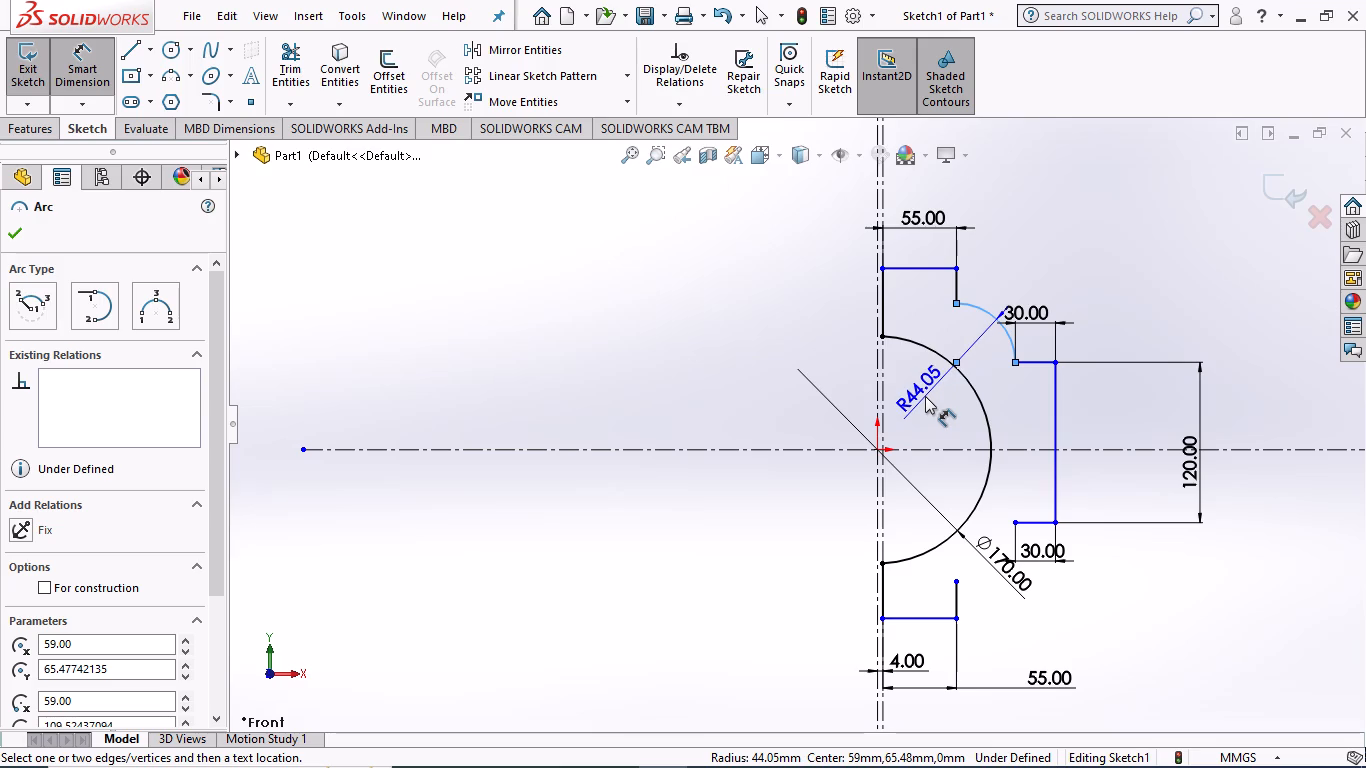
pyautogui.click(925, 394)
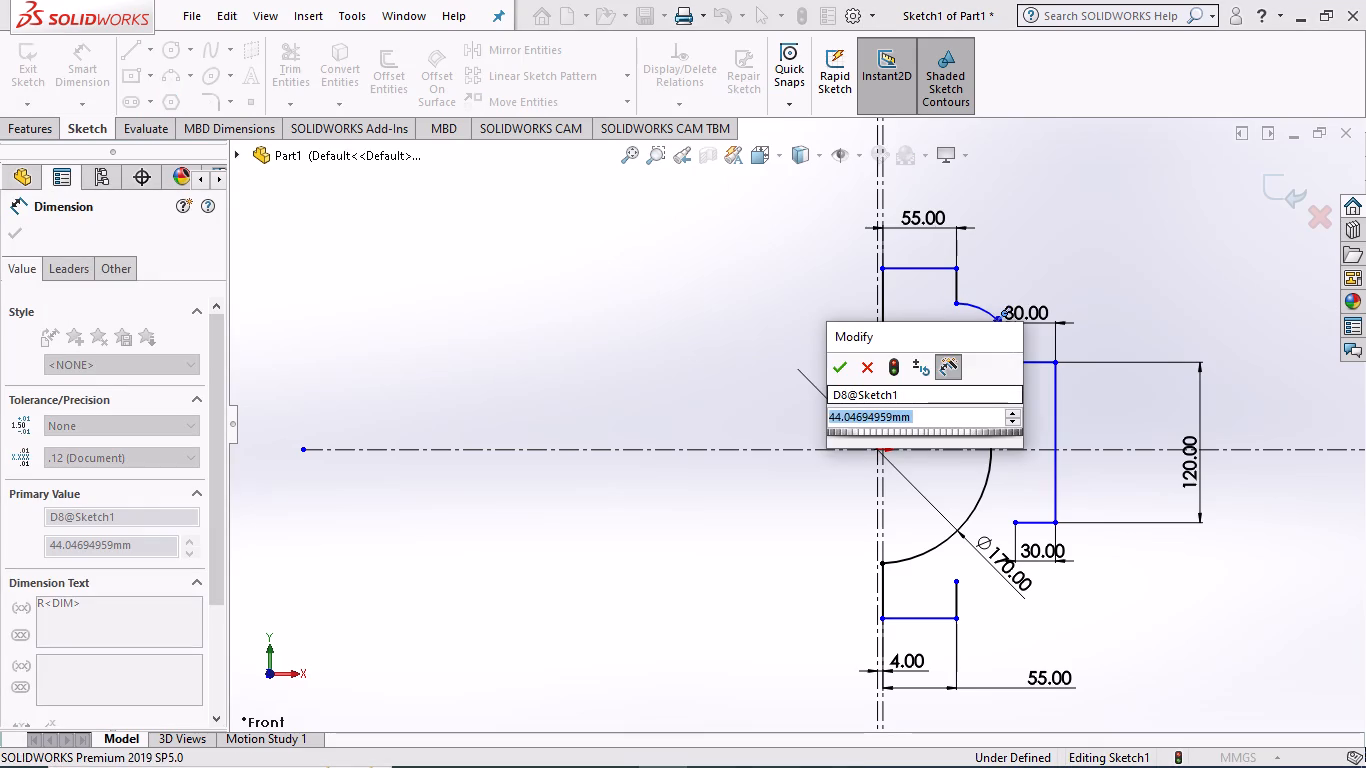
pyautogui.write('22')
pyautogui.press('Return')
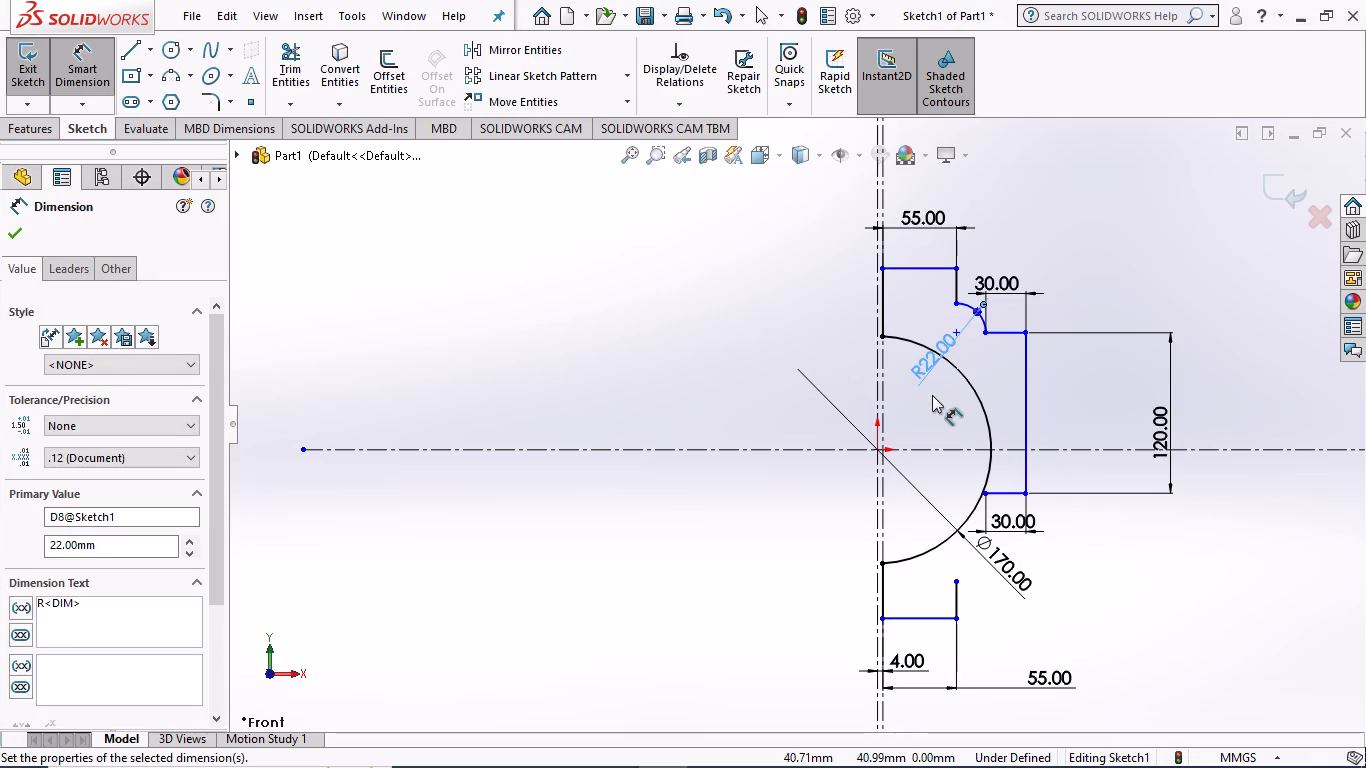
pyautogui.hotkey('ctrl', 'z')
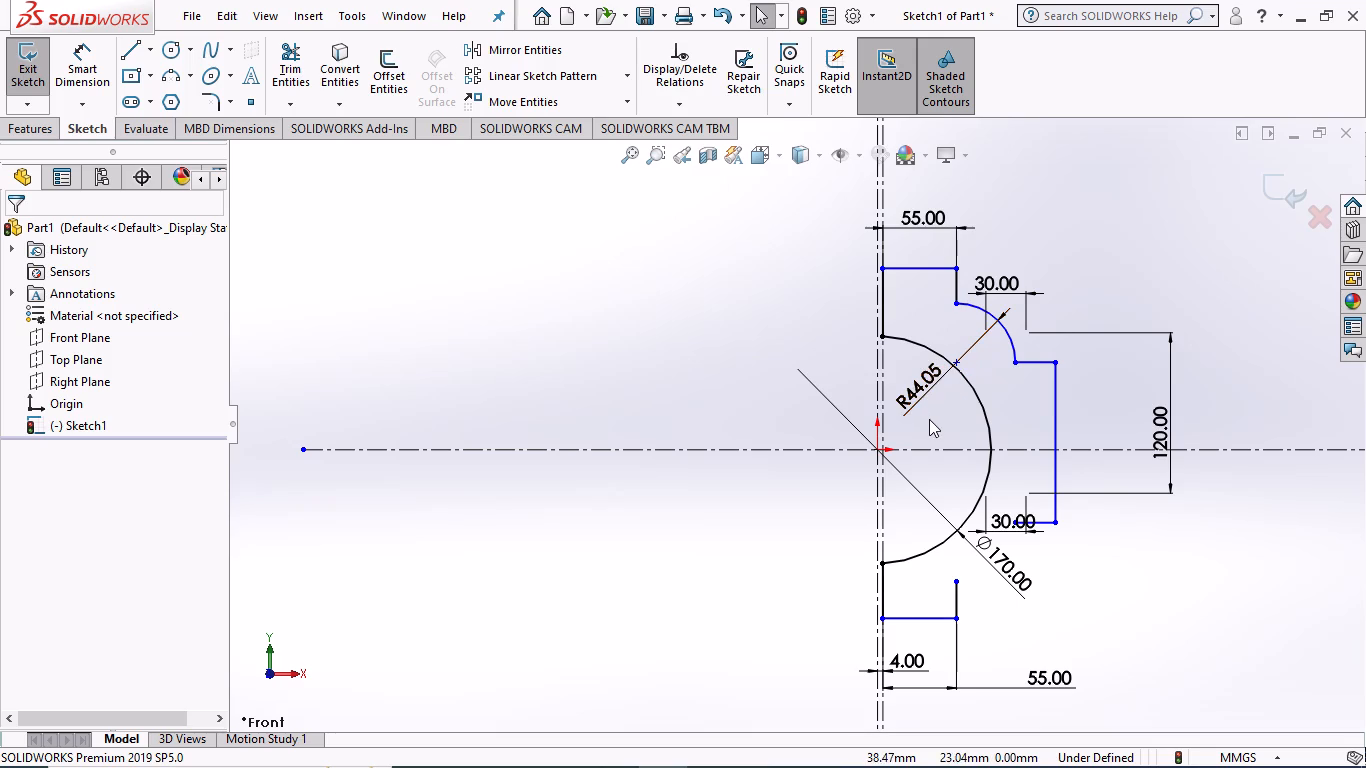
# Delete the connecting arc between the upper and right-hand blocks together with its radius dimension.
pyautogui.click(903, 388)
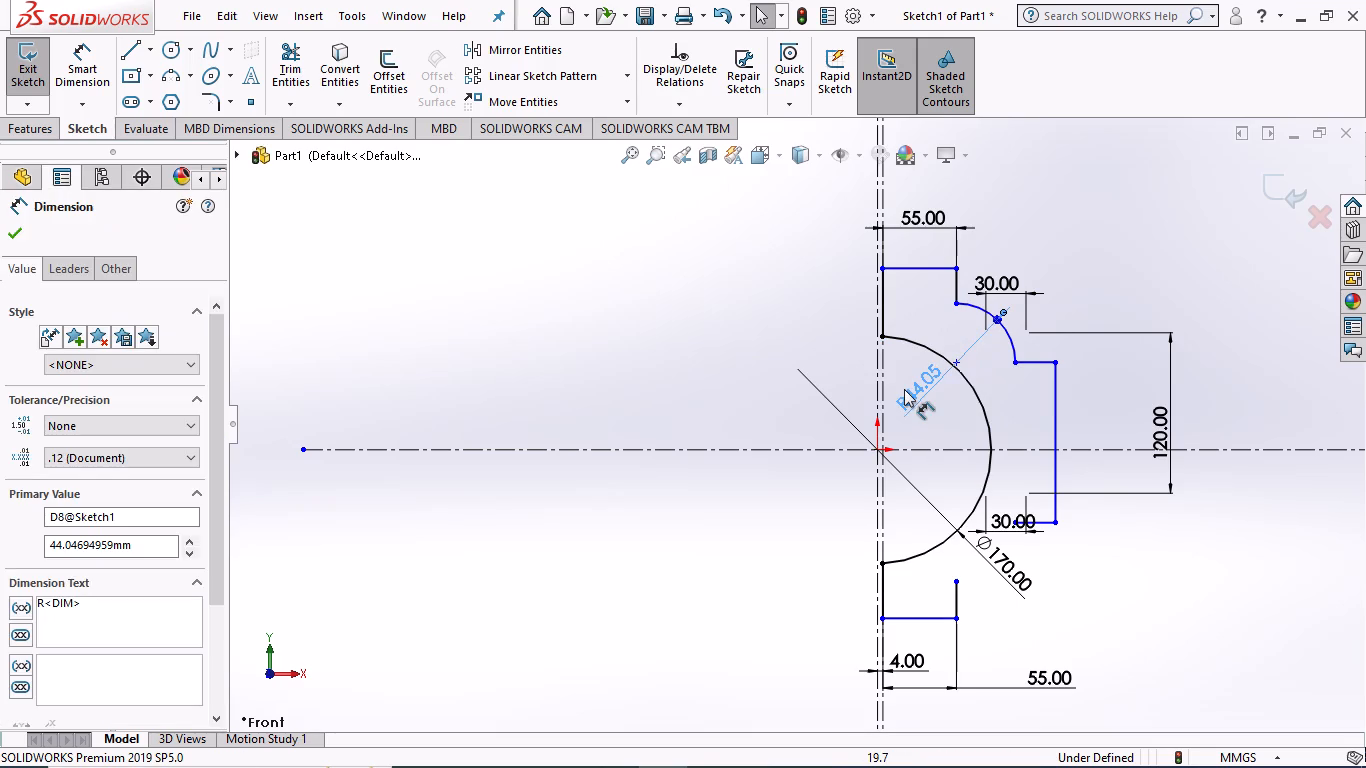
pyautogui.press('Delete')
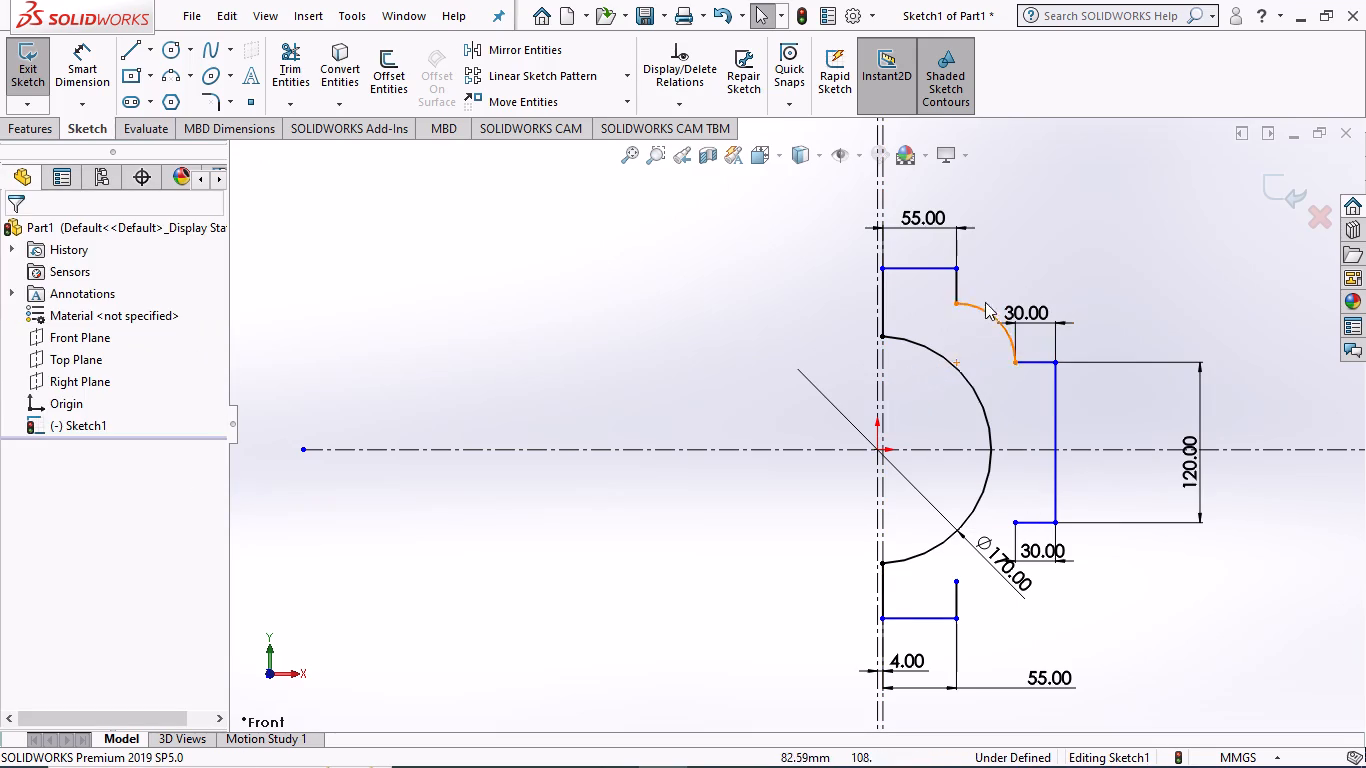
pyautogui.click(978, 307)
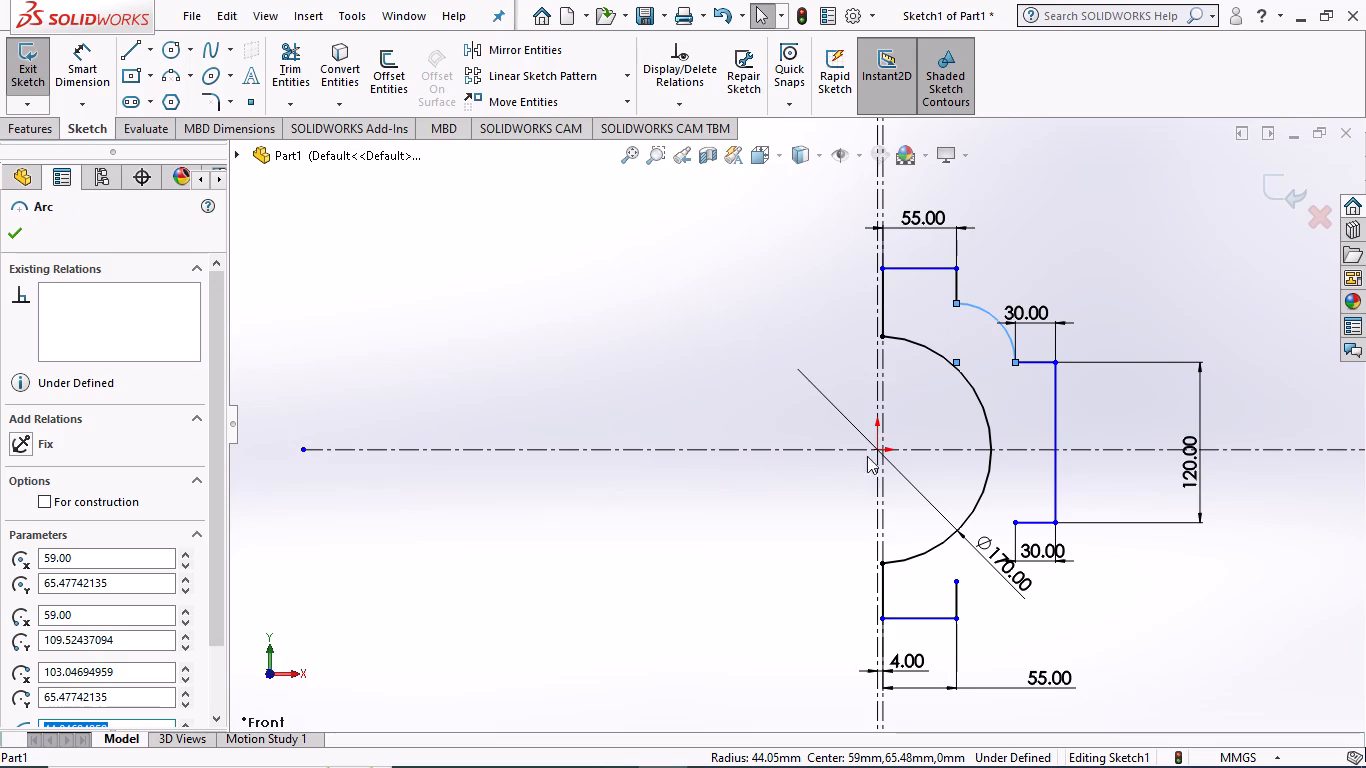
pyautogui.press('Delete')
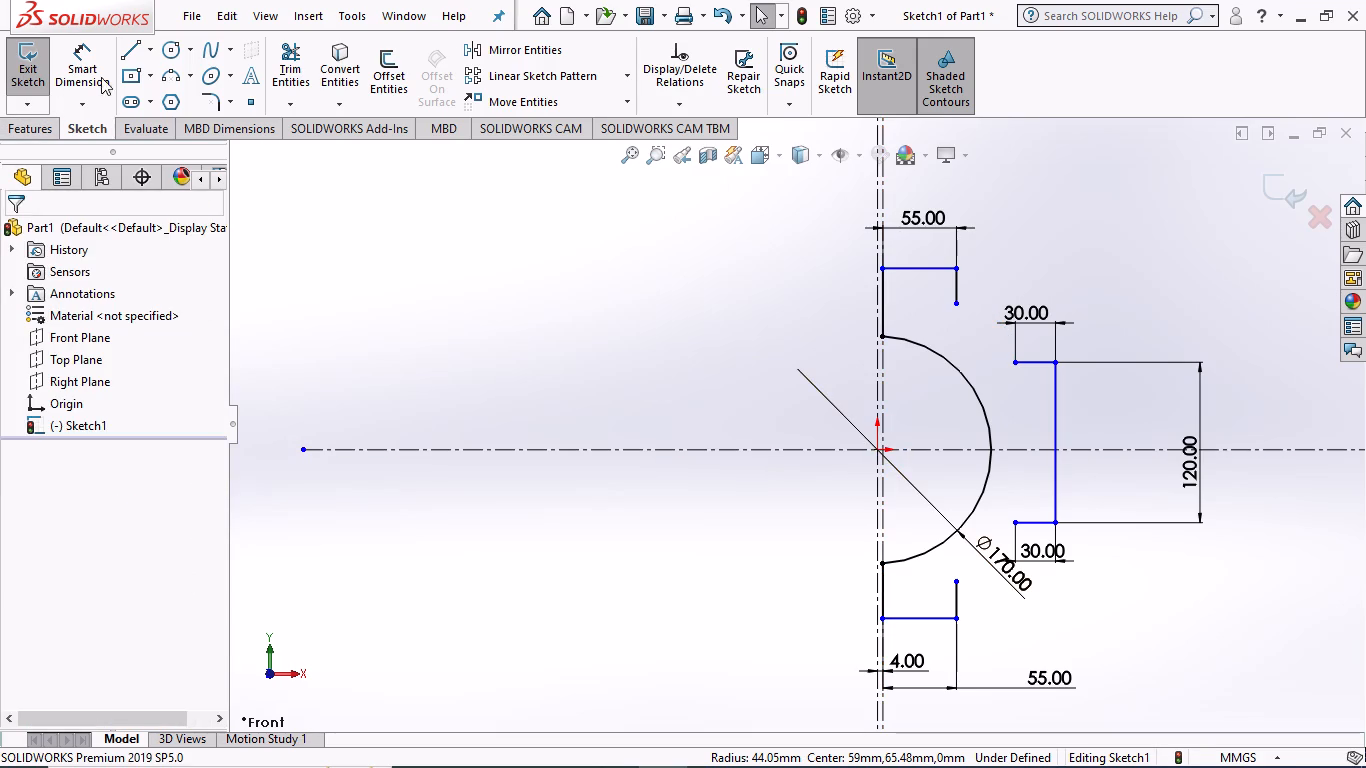
# Sketch a circle of about 122 mm radius centred on the origin, surrounding the 170 mm half circle.
pyautogui.click(166, 54)
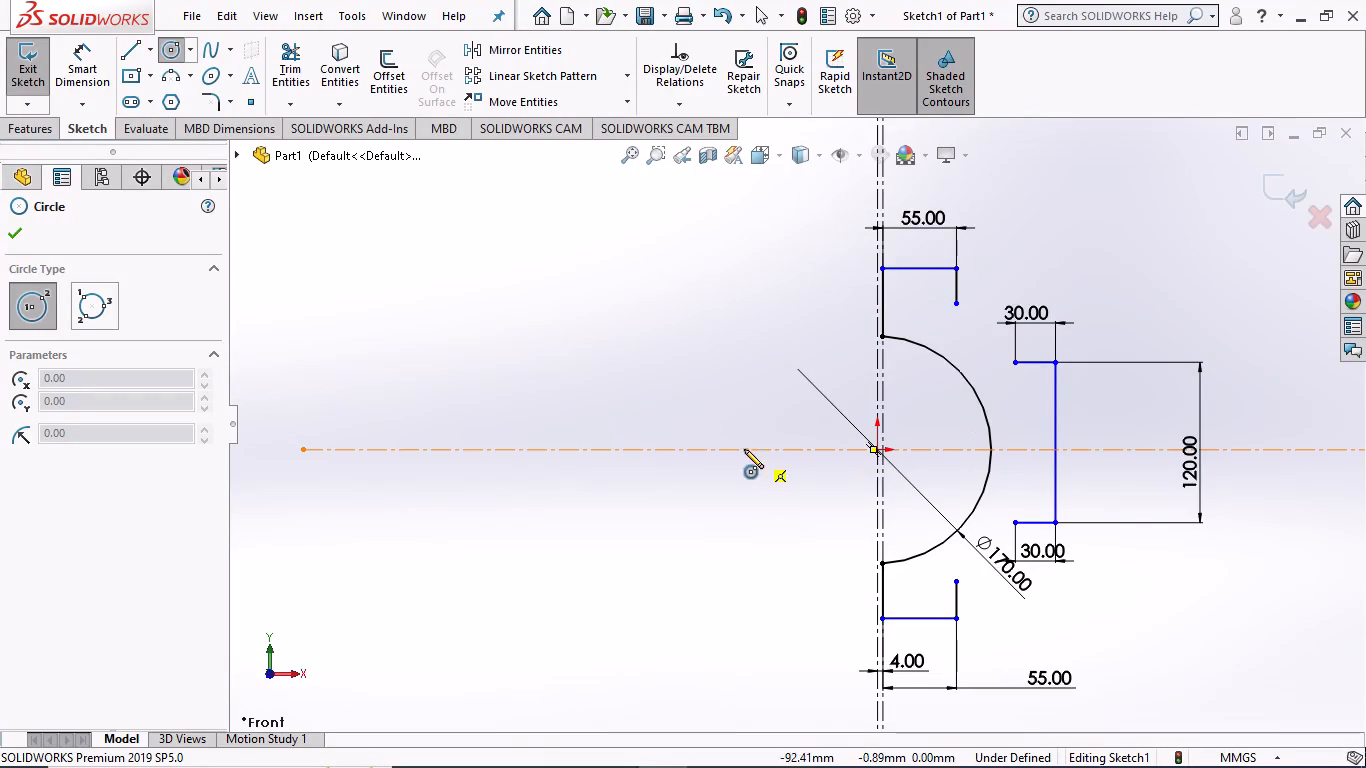
pyautogui.scroll(-3, 895, 490)
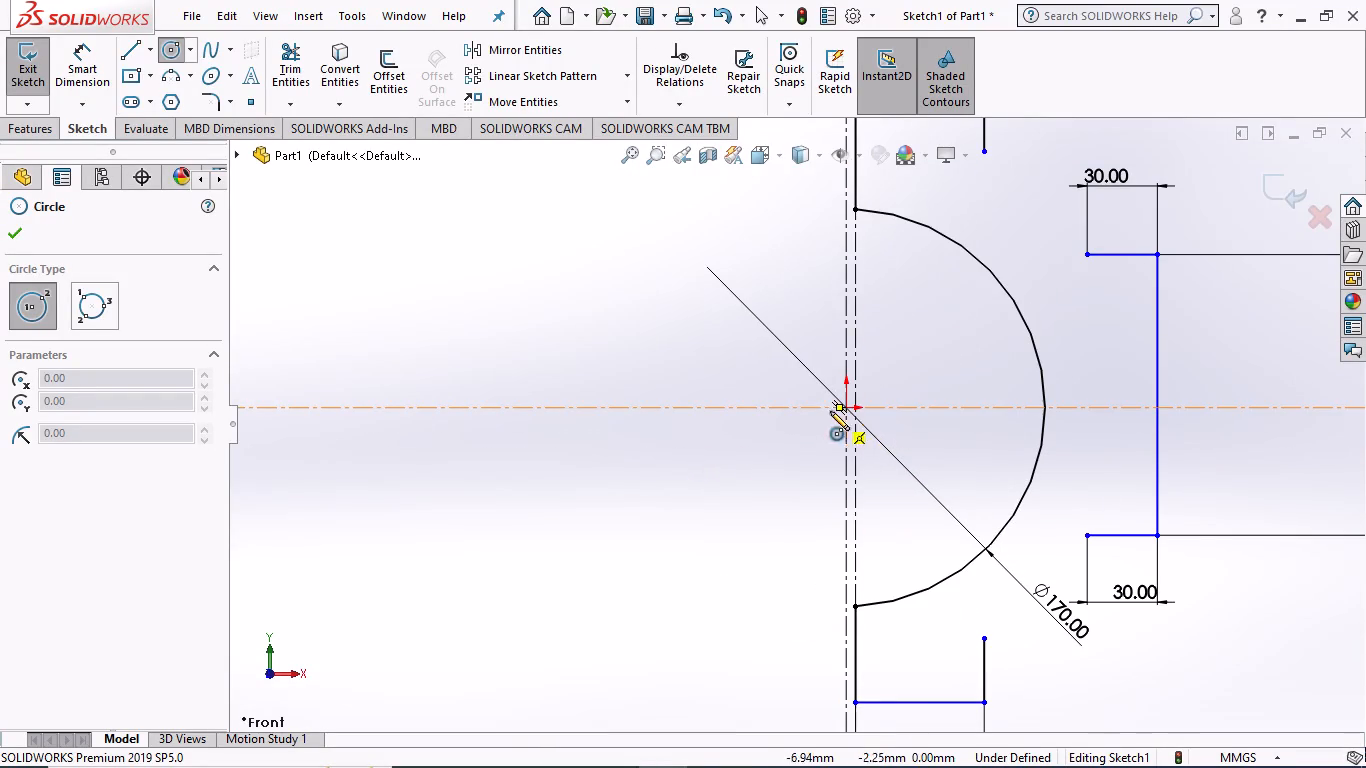
pyautogui.click(842, 410)
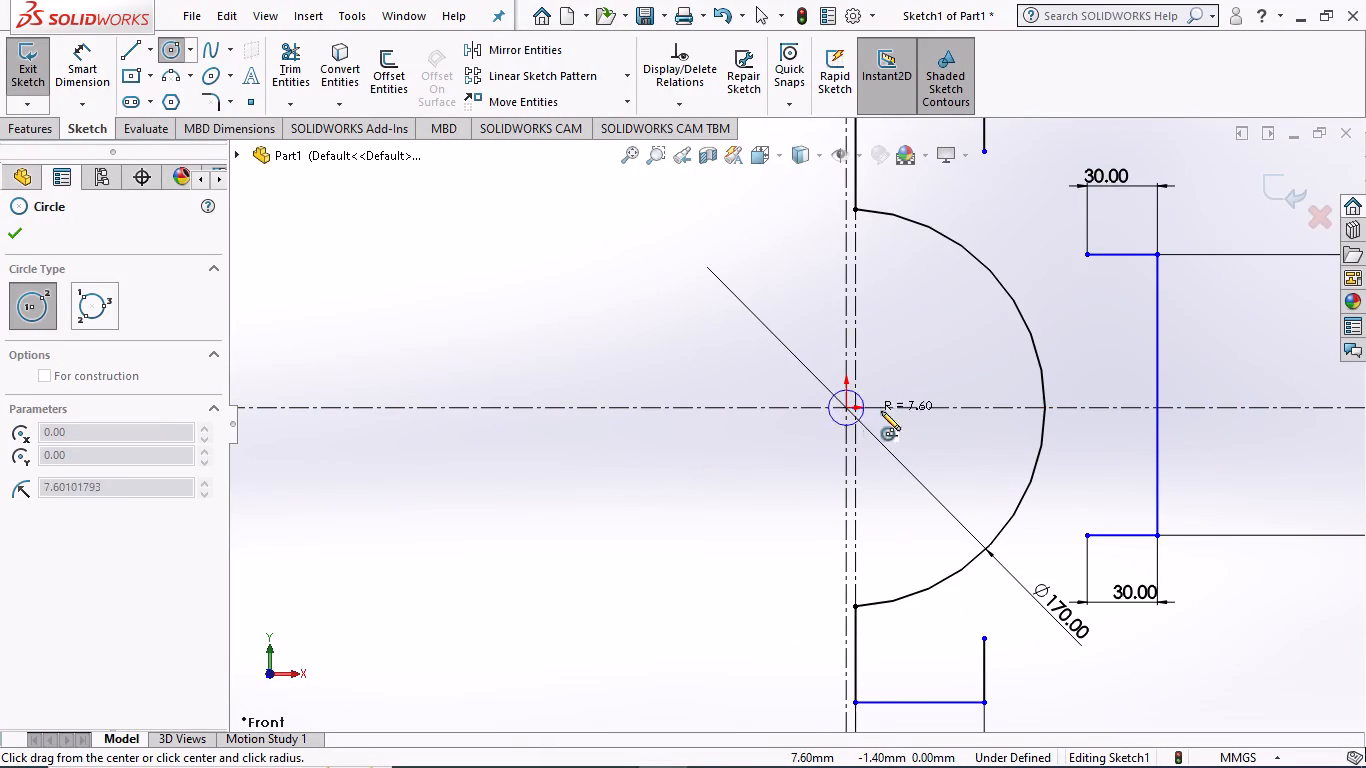
pyautogui.scroll(2, 1072, 441)
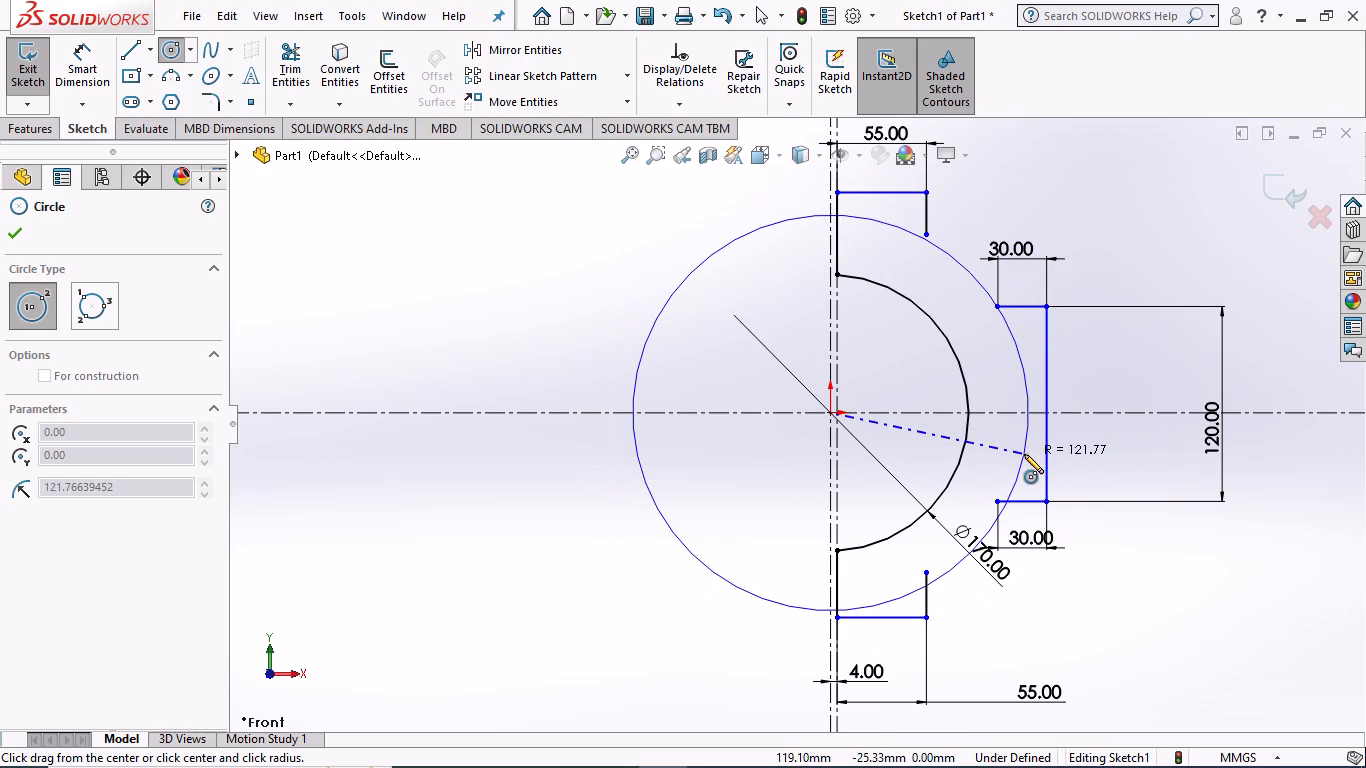
pyautogui.click(1024, 454)
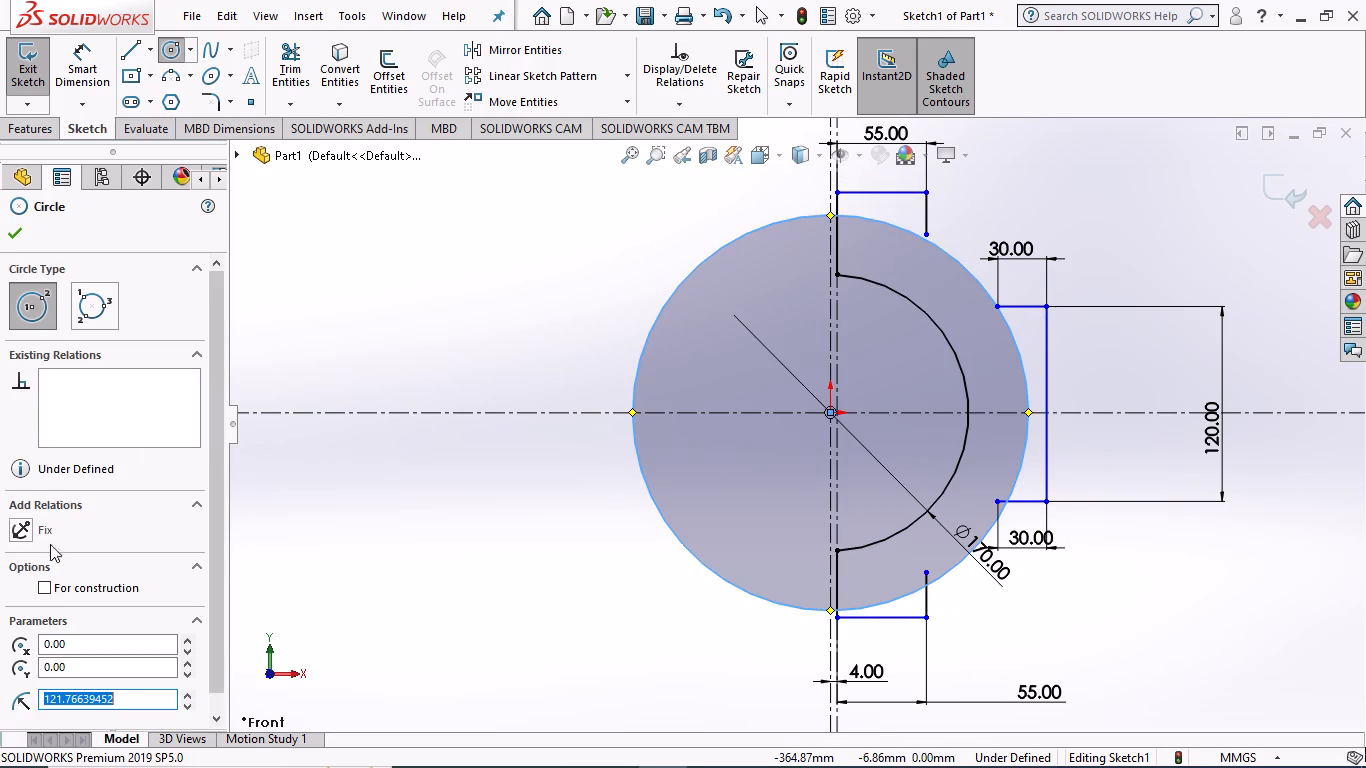
pyautogui.click(13, 236)
pyautogui.click(381, 338)
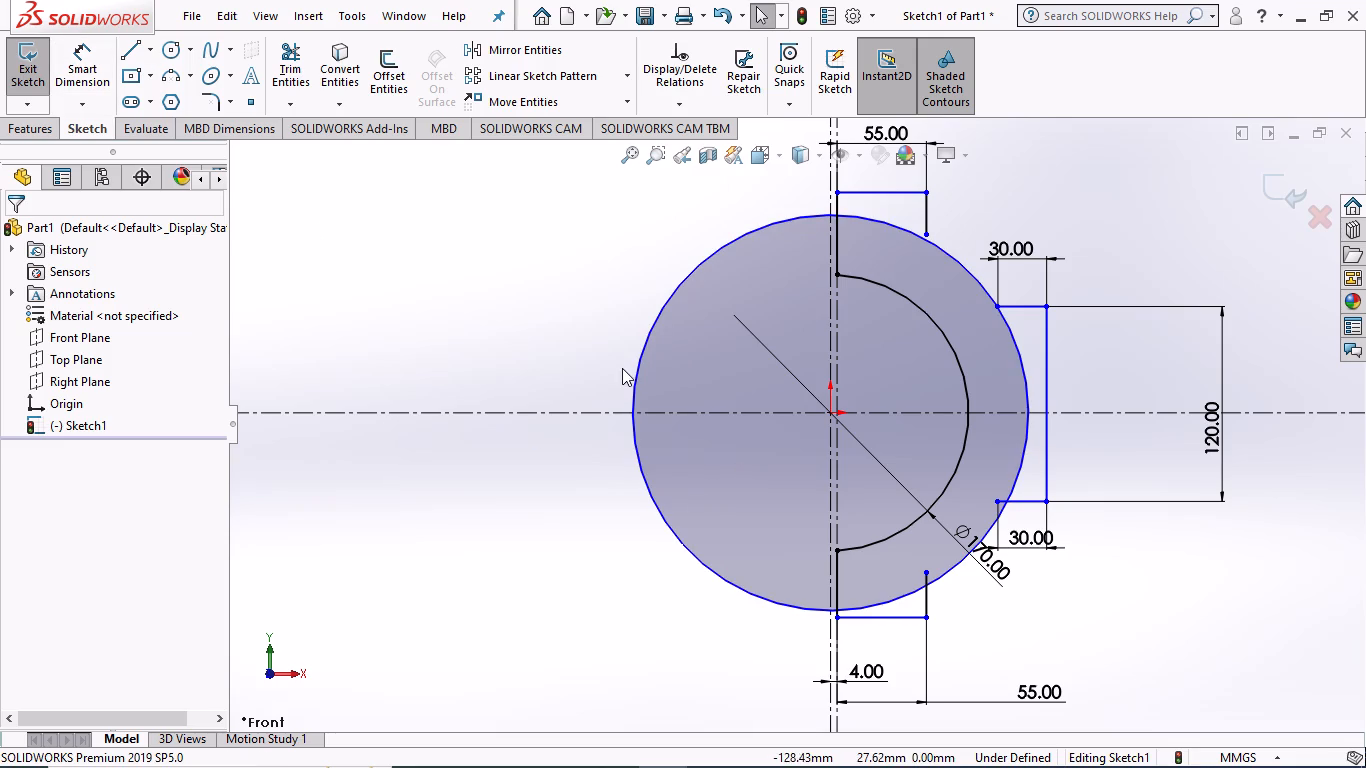
# Dimension the outer circle's diameter, keeping it as drawn and placing the dimension outside the profile.
pyautogui.click(86, 68)
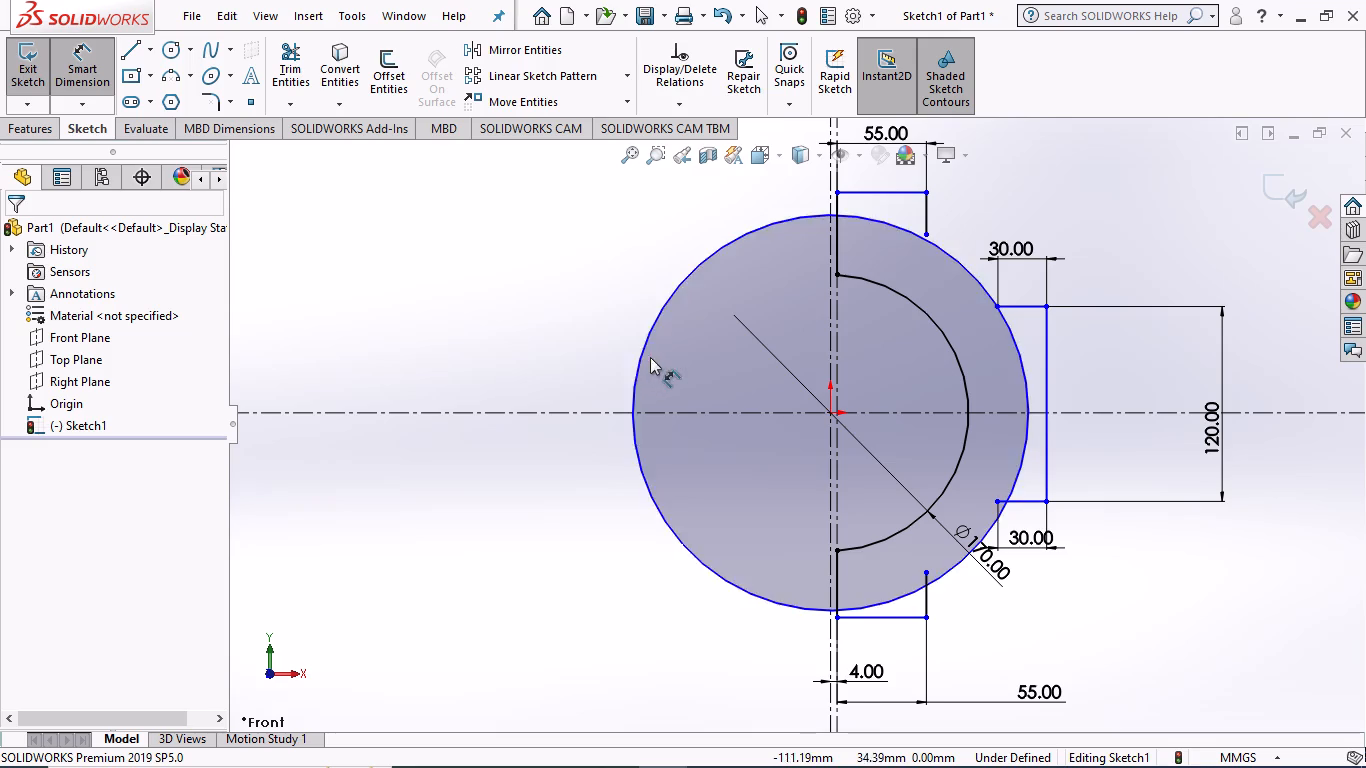
pyautogui.click(641, 356)
pyautogui.click(457, 402)
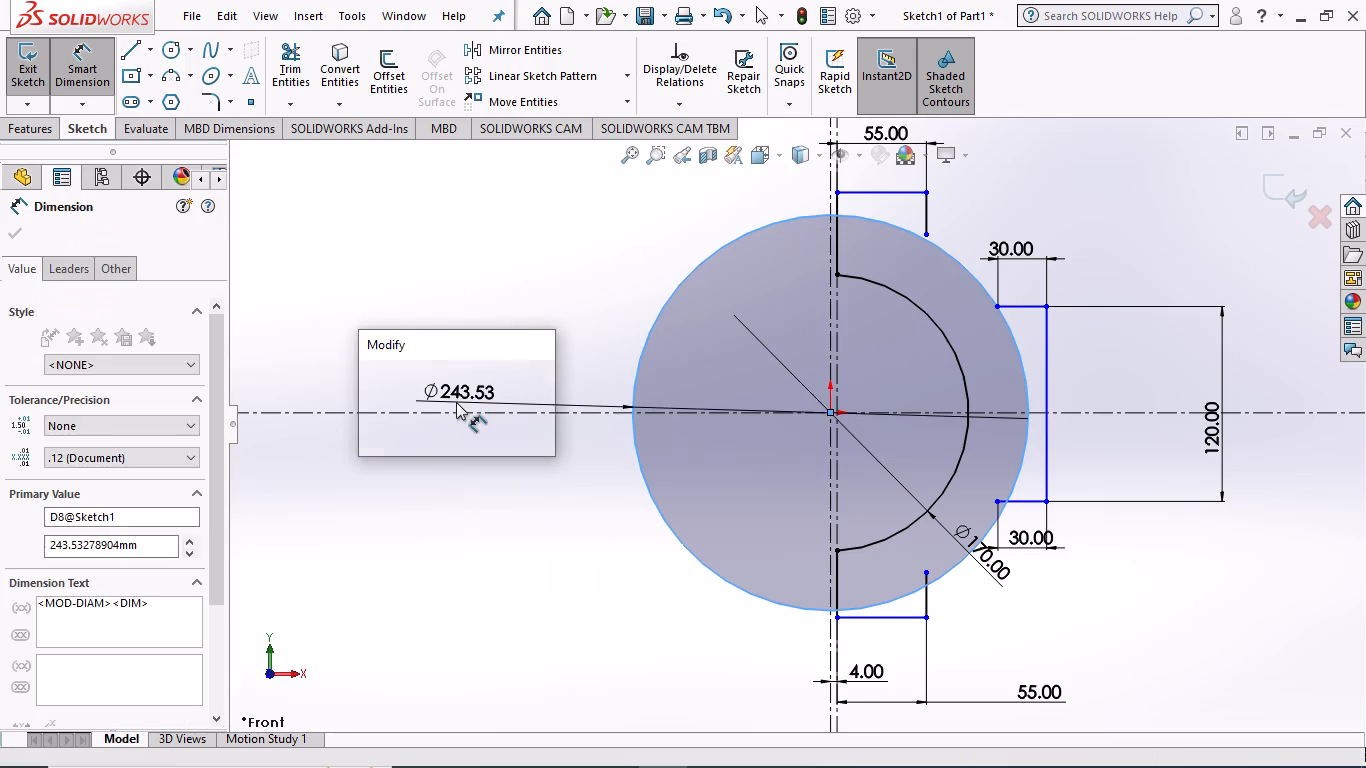
pyautogui.click(370, 367)
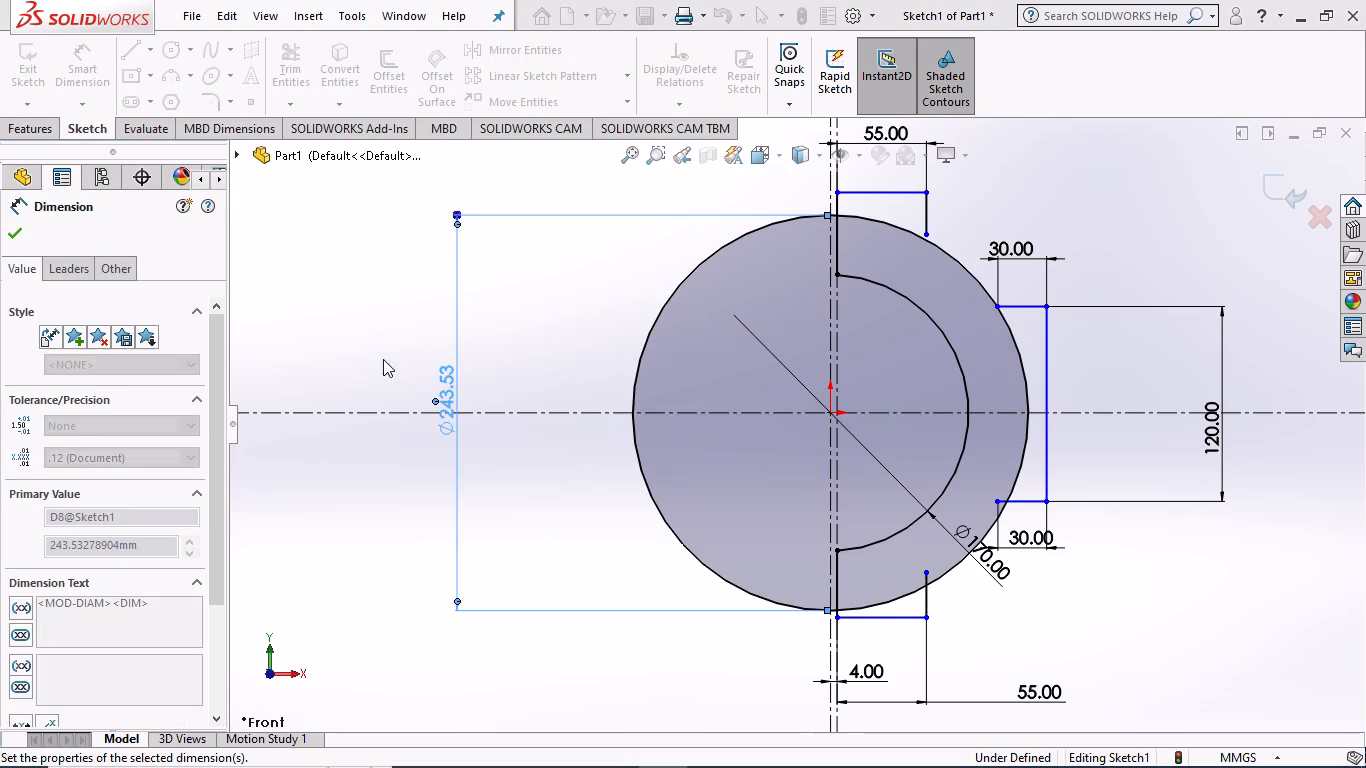
pyautogui.click(501, 277)
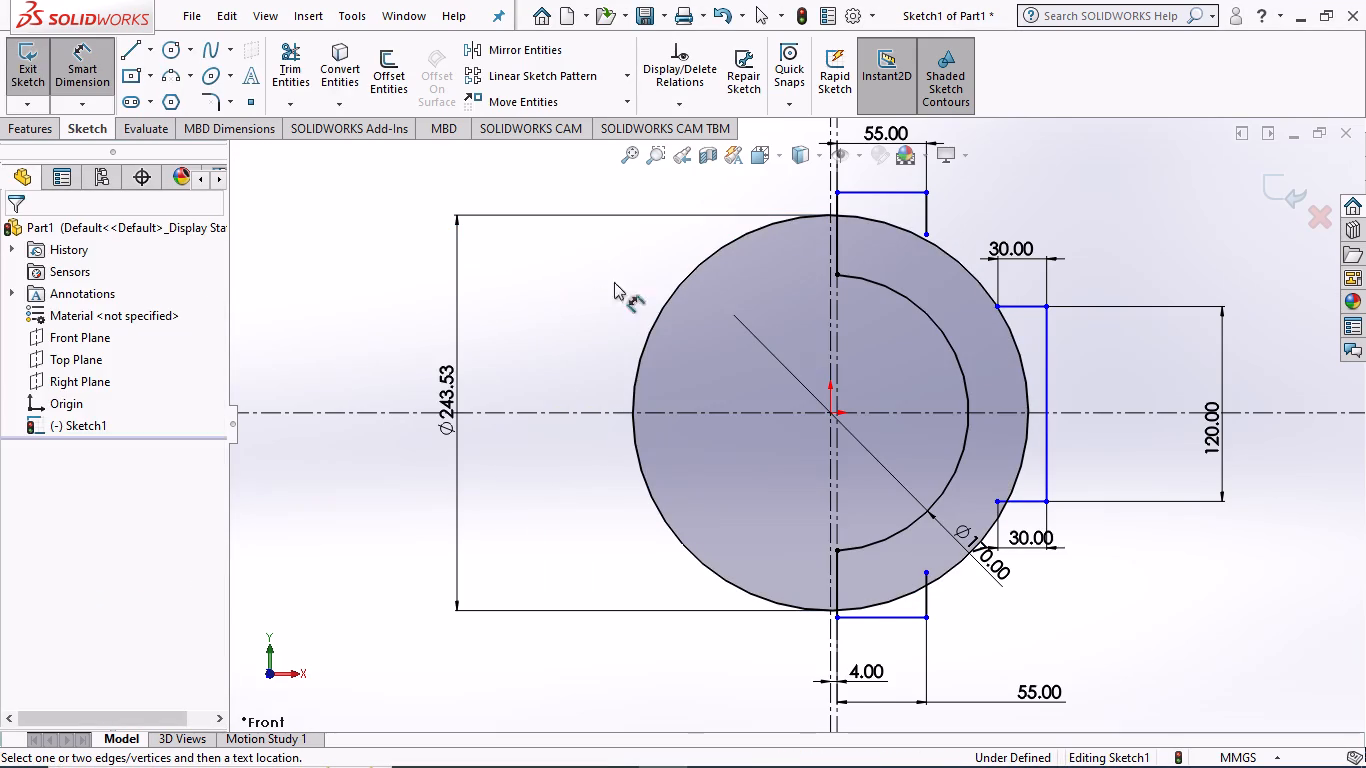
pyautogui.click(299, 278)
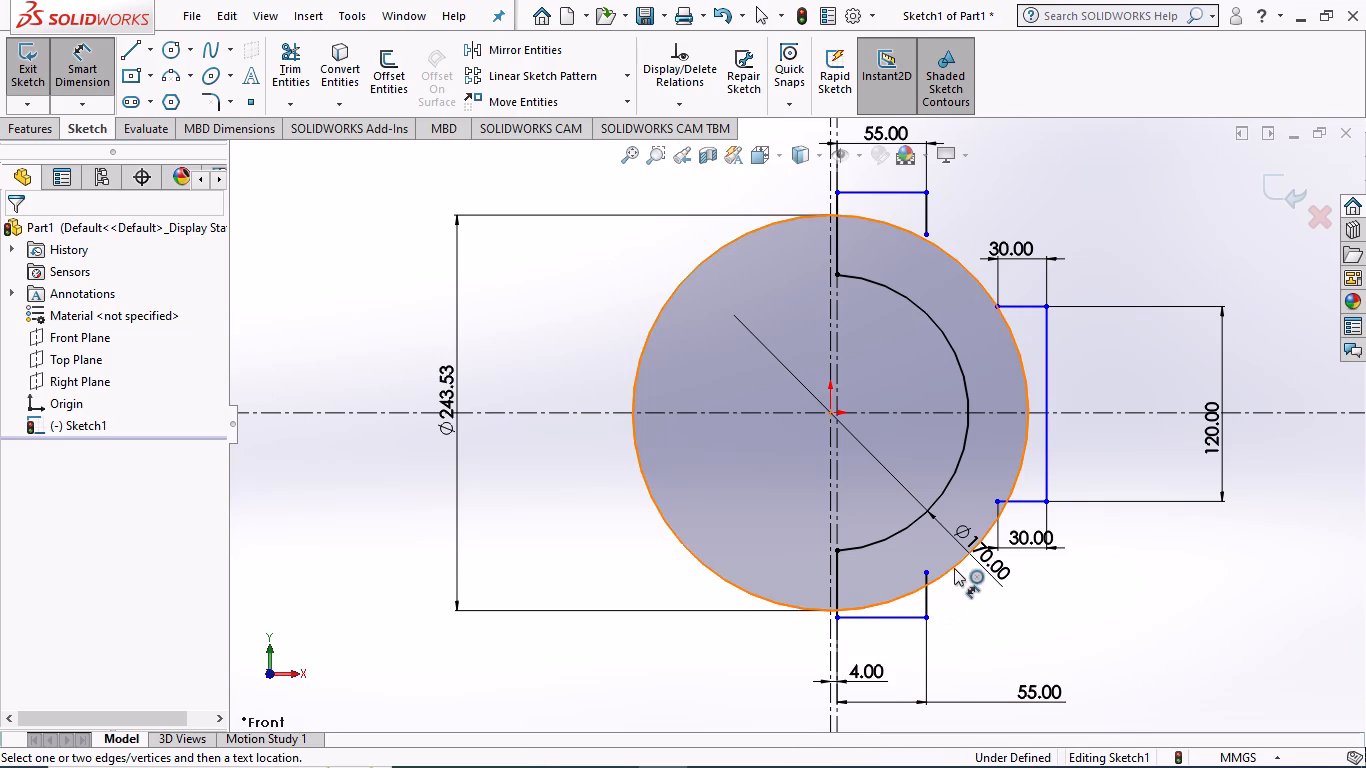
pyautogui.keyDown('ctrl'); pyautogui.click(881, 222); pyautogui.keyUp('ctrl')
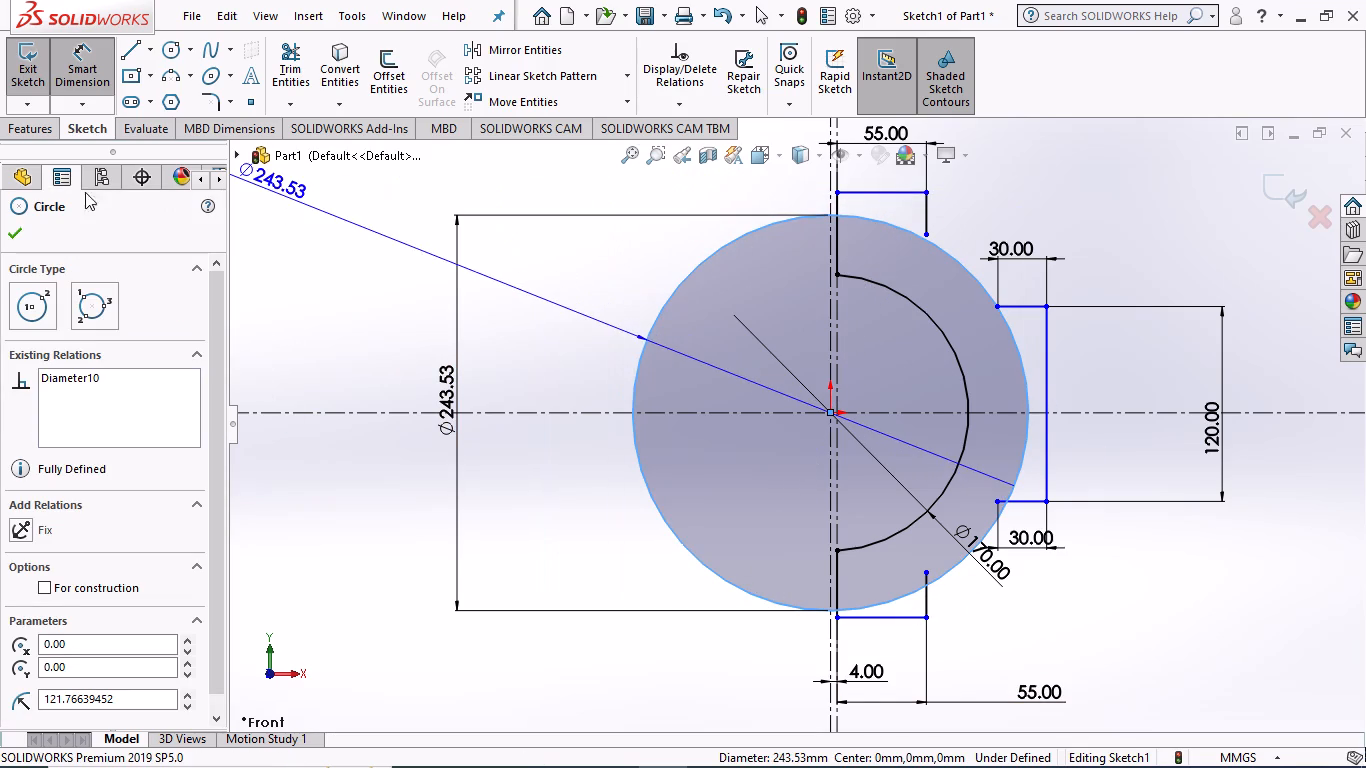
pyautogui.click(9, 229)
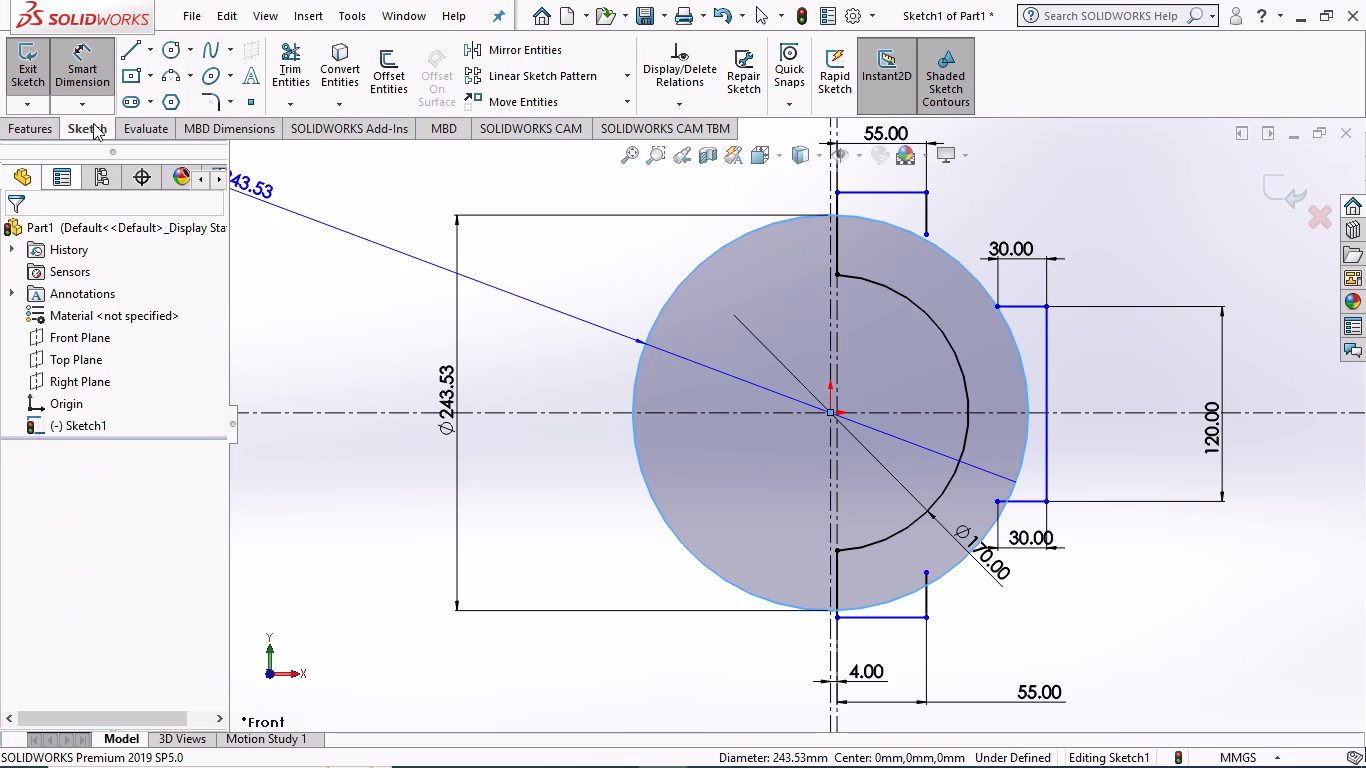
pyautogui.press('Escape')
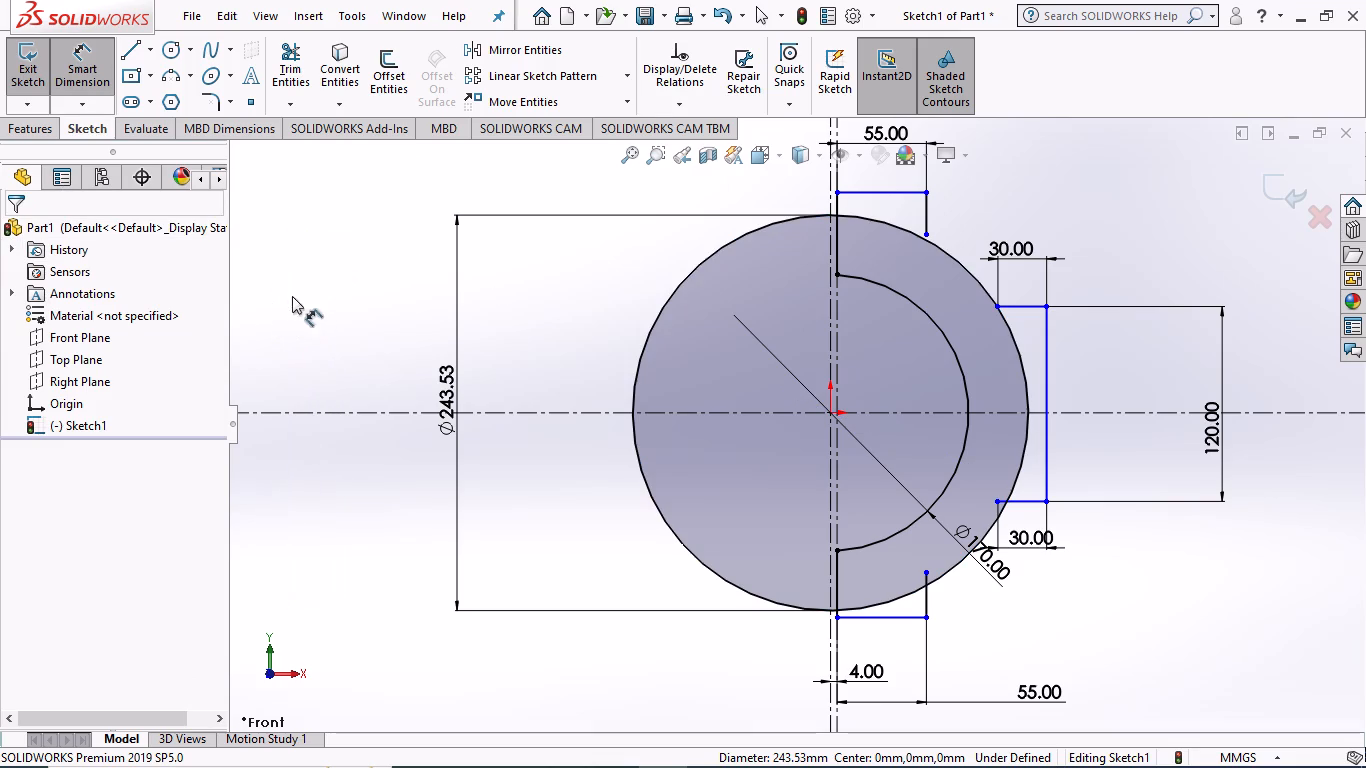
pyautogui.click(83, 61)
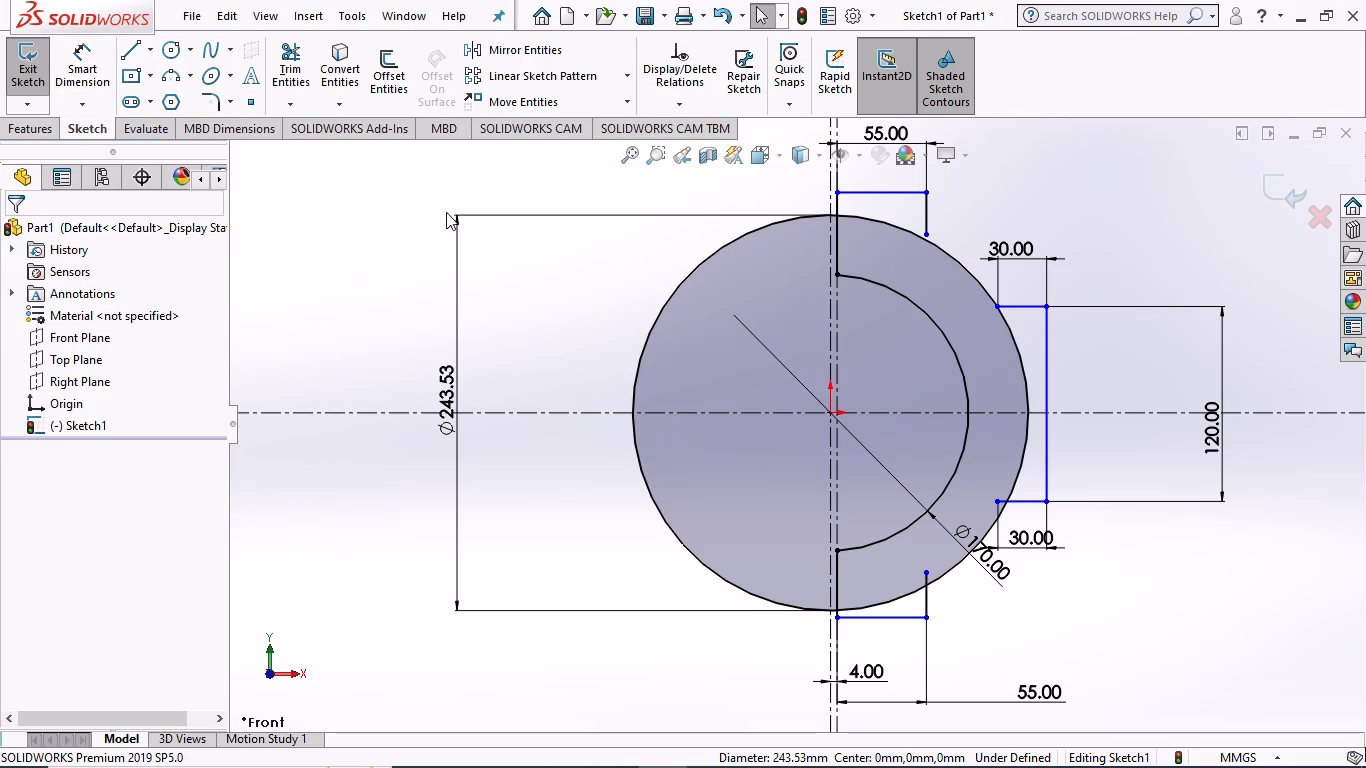
# Add a Coincident relation between the outer circle and the upper block's open end point.
pyautogui.keyDown('ctrl'); pyautogui.click(743, 238); pyautogui.keyUp('ctrl')
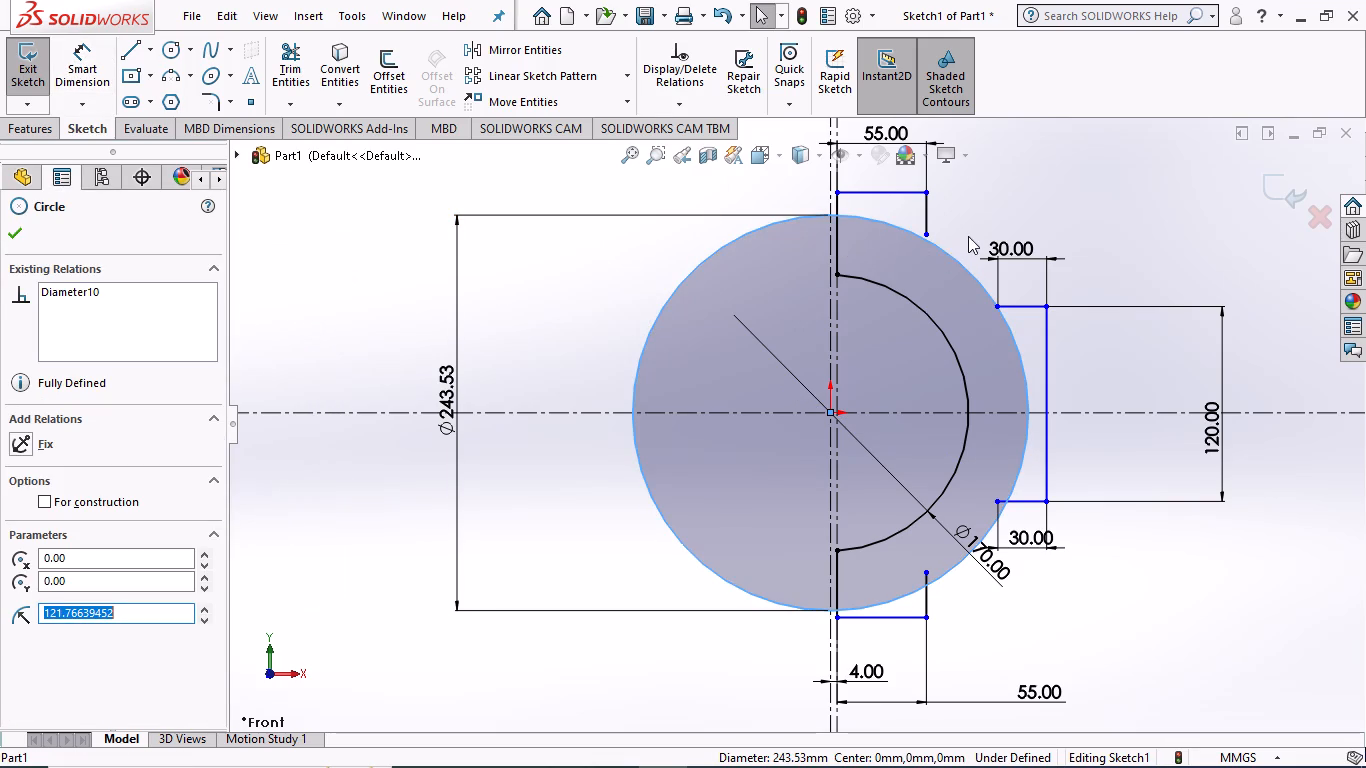
pyautogui.keyDown('ctrl'); pyautogui.click(927, 234); pyautogui.keyUp('ctrl')
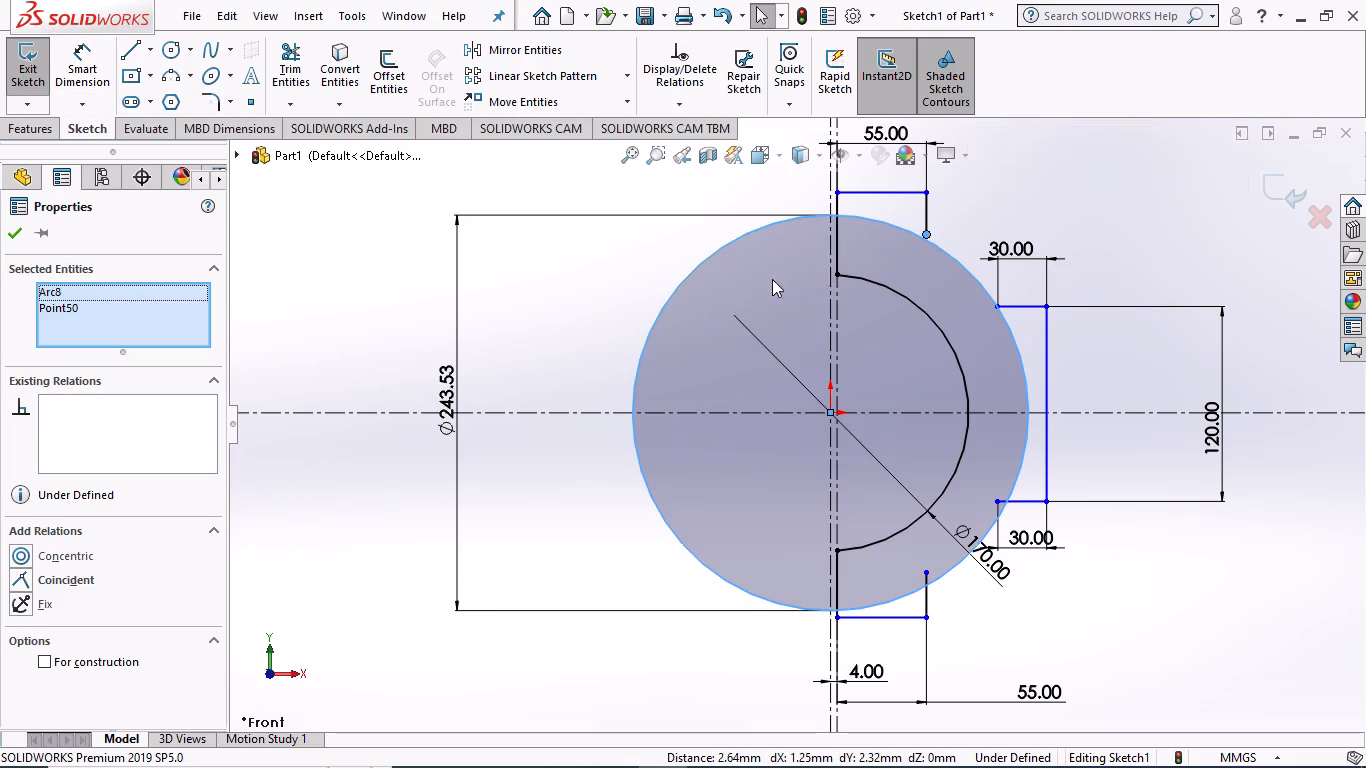
pyautogui.click(58, 584)
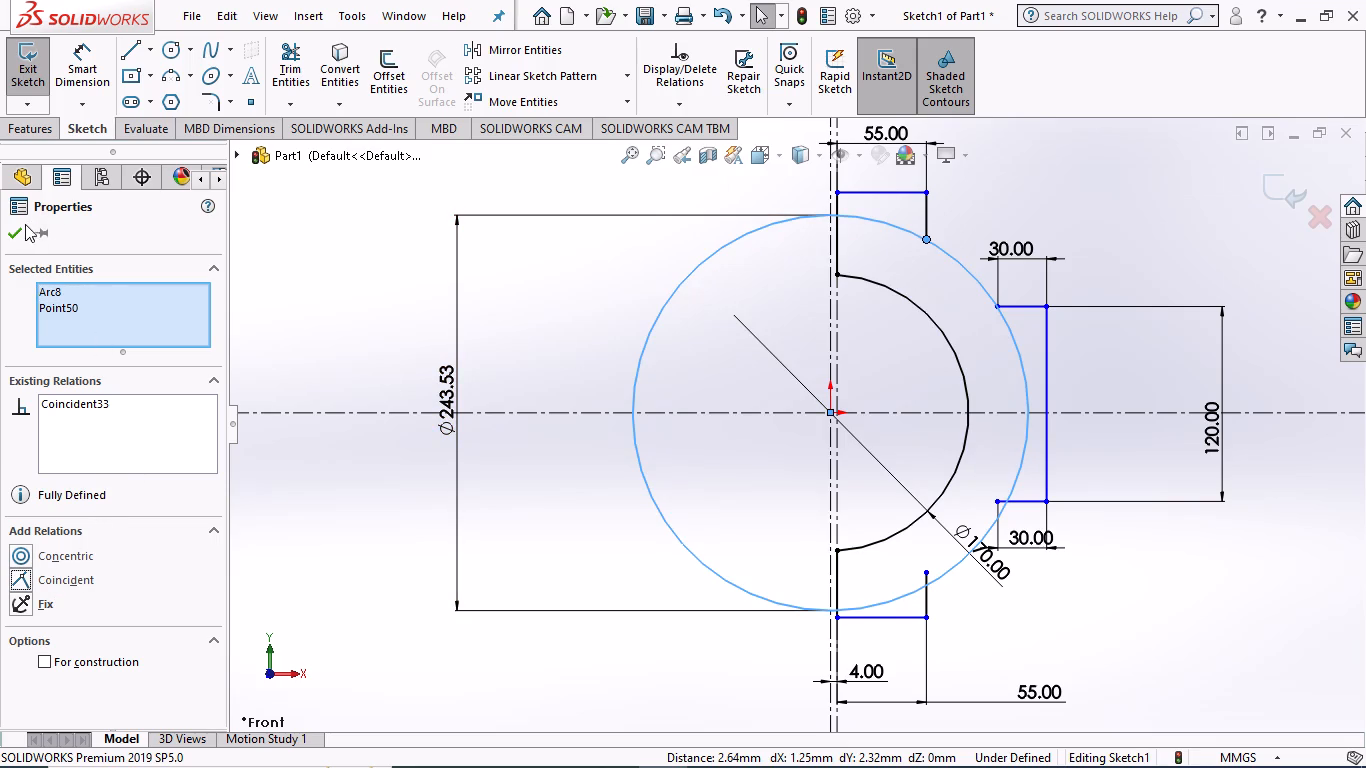
pyautogui.click(15, 225)
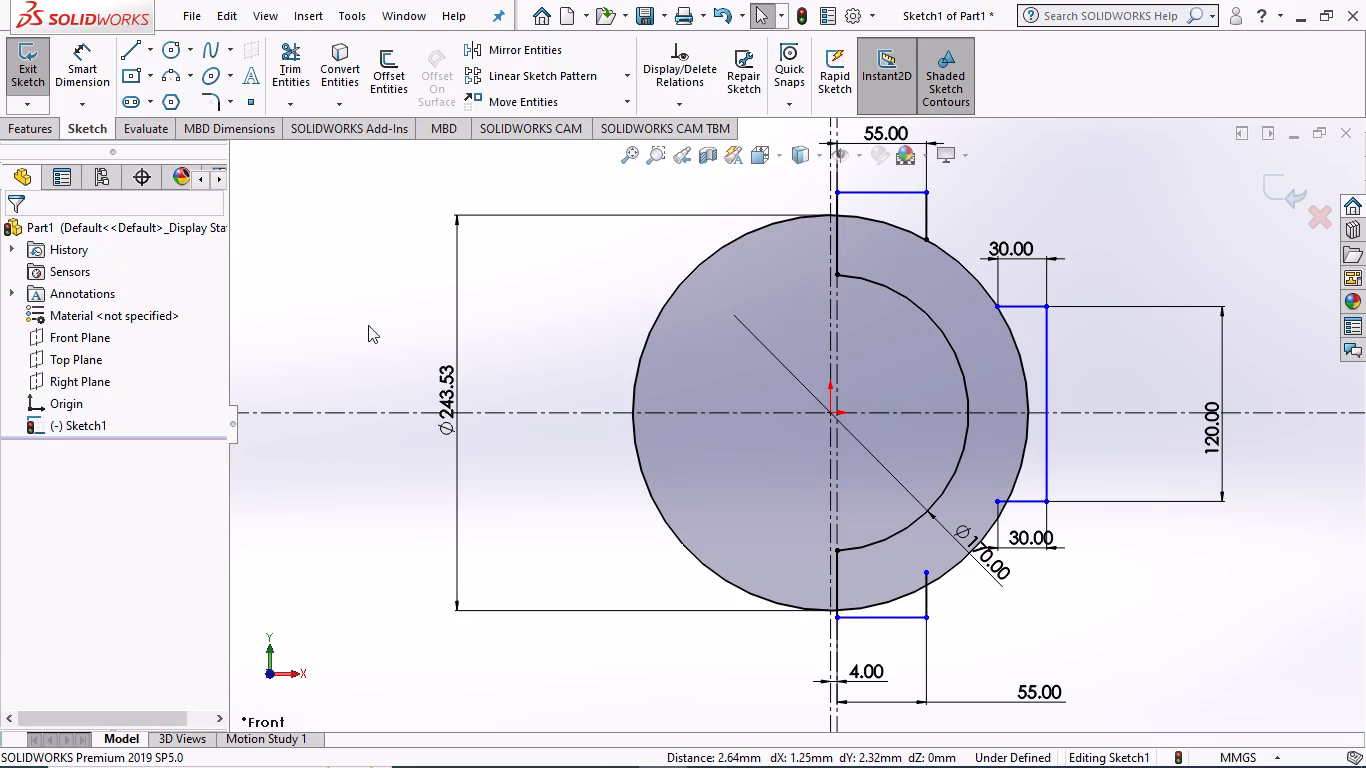
# Add a Coincident relation between the outer circle and the right-hand block's upper open end point.
pyautogui.keyDown('ctrl'); pyautogui.click(1014, 336); pyautogui.keyUp('ctrl')
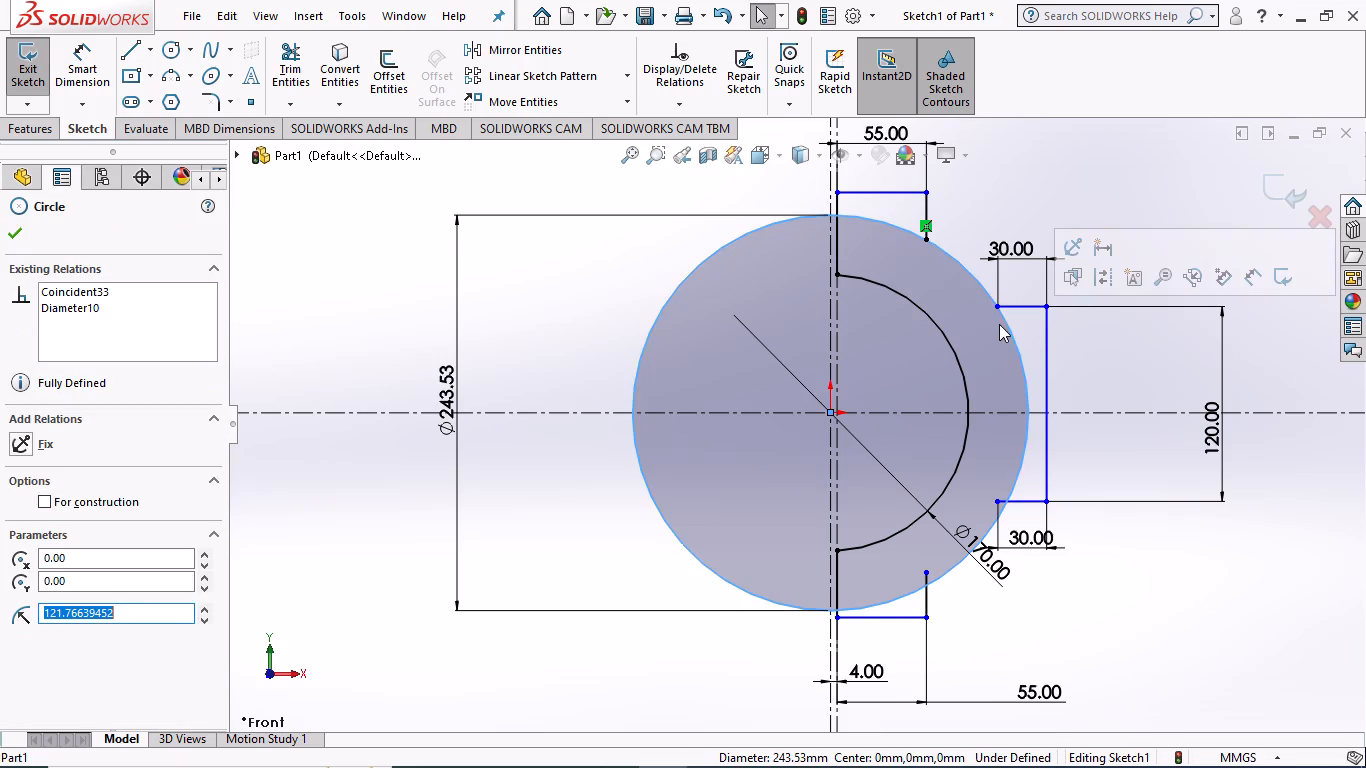
pyautogui.click(993, 304)
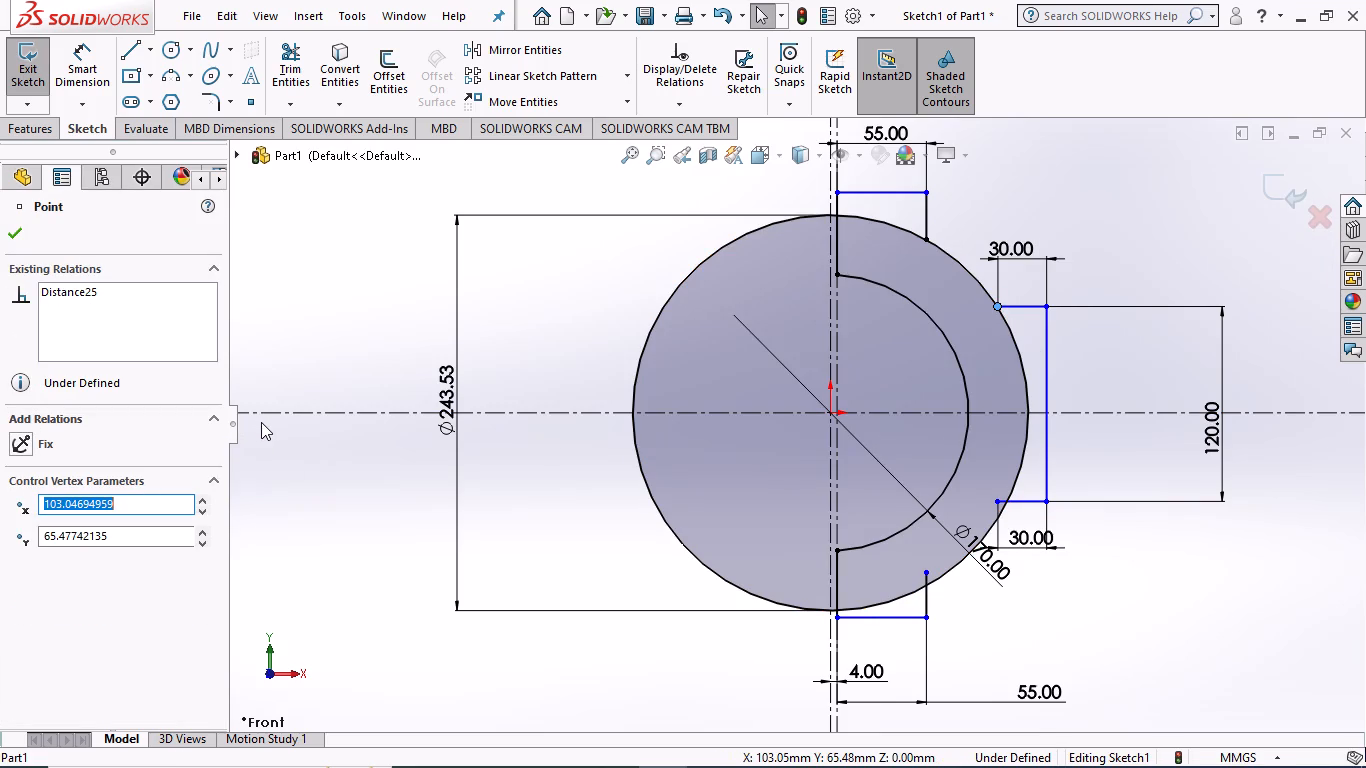
pyautogui.keyDown('ctrl'); pyautogui.click(952, 256); pyautogui.keyUp('ctrl')
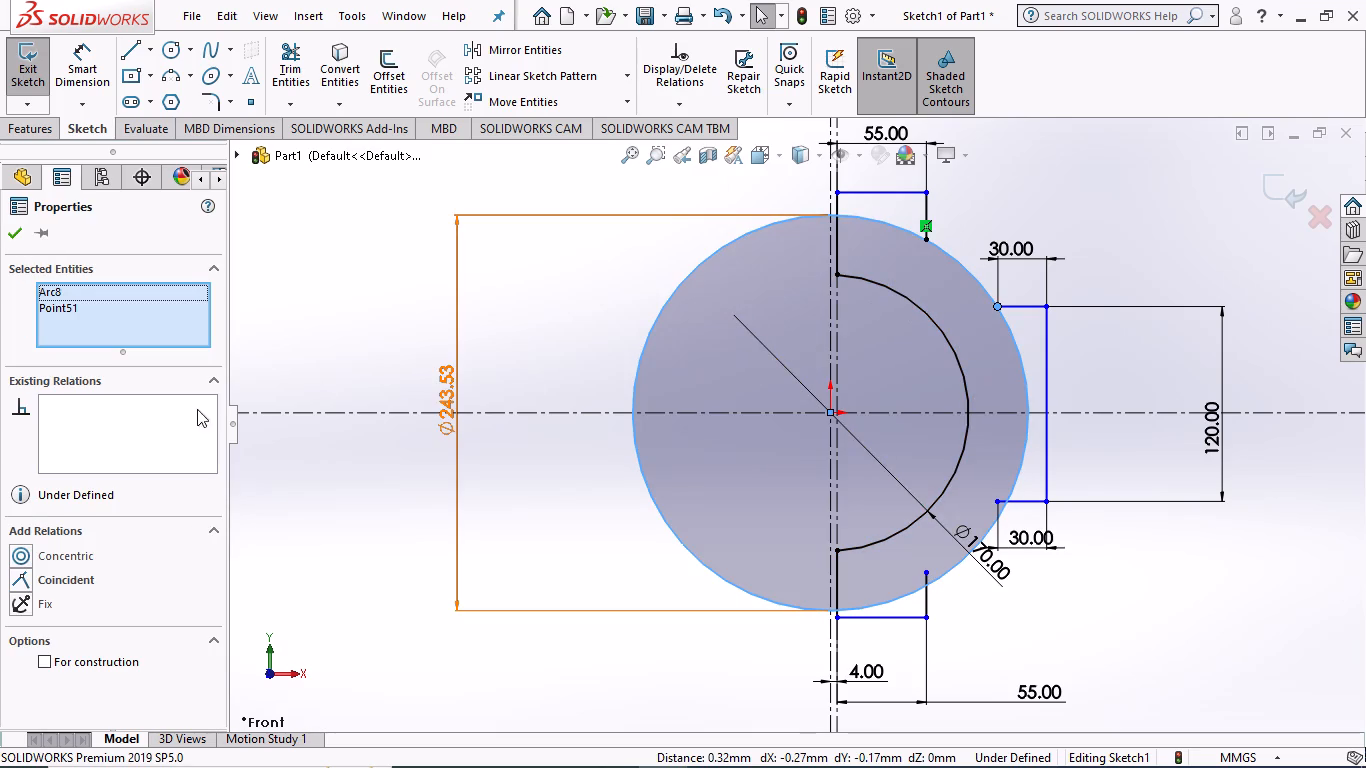
pyautogui.click(54, 579)
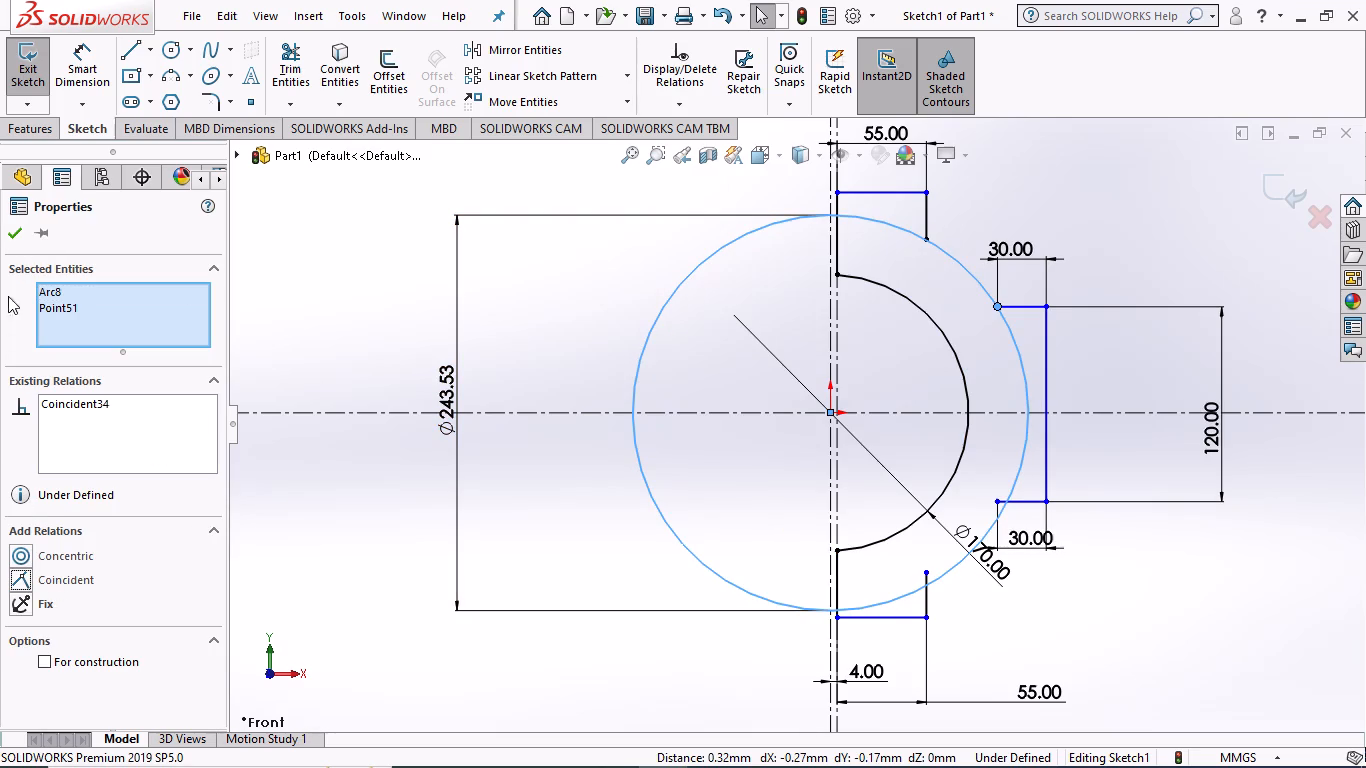
pyautogui.click(14, 238)
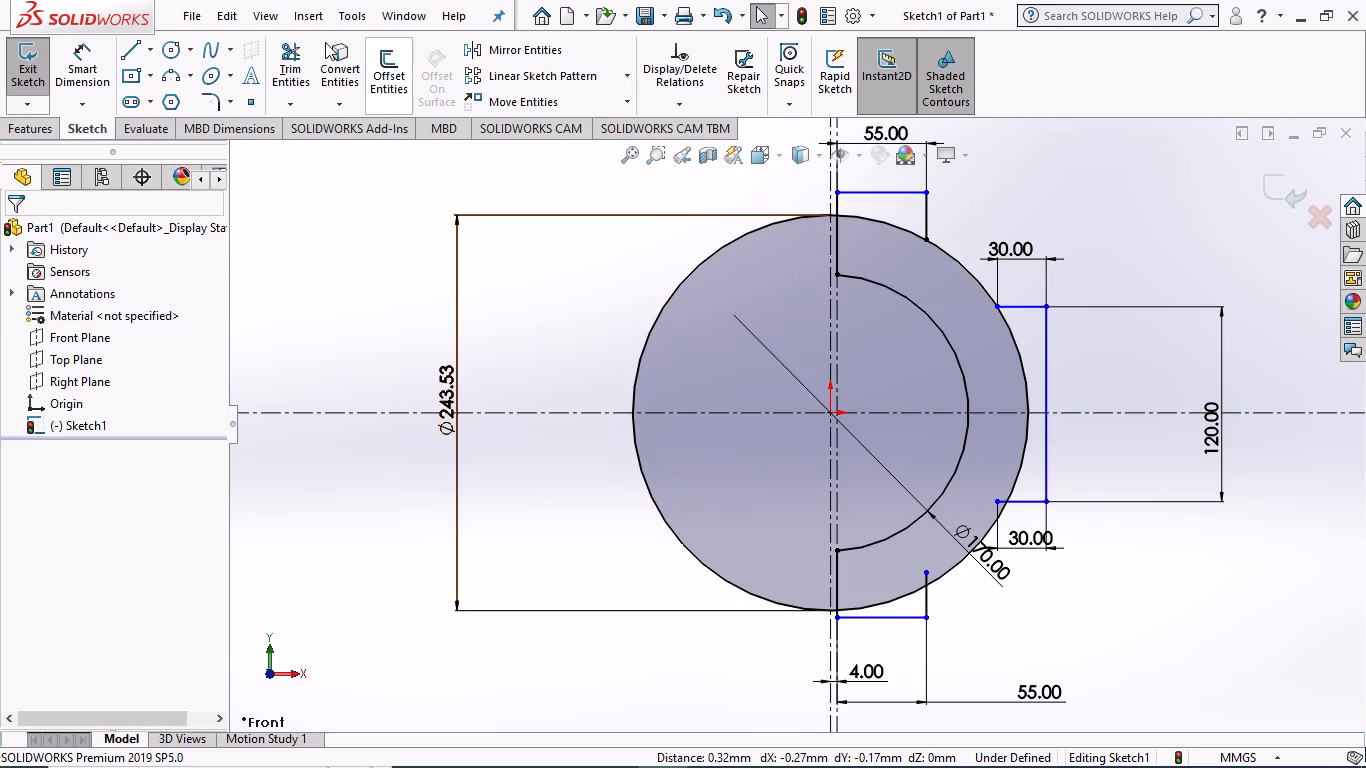
# Trim the outer circle with Trim to closest, leaving only its arc from the vertical centerline to the right-hand block's upper open end.
pyautogui.click(280, 62)
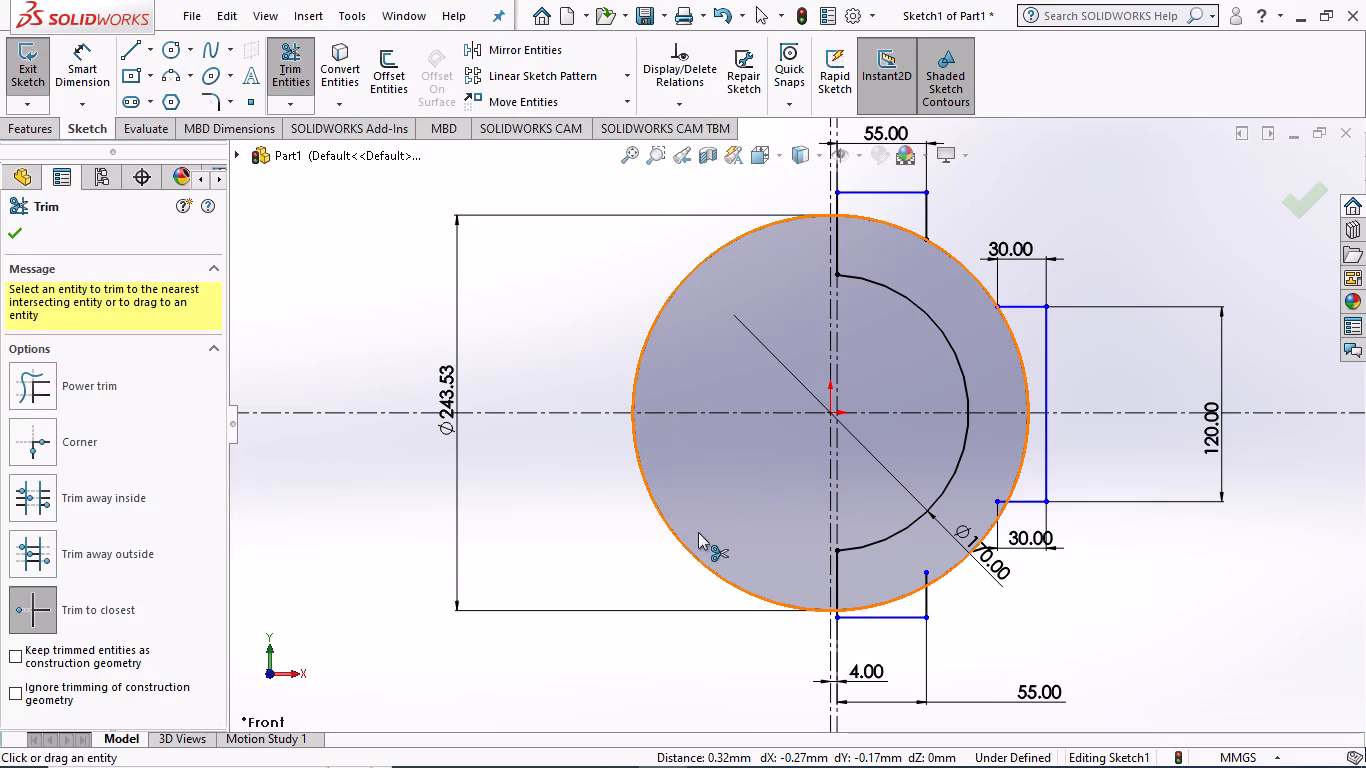
pyautogui.click(686, 547)
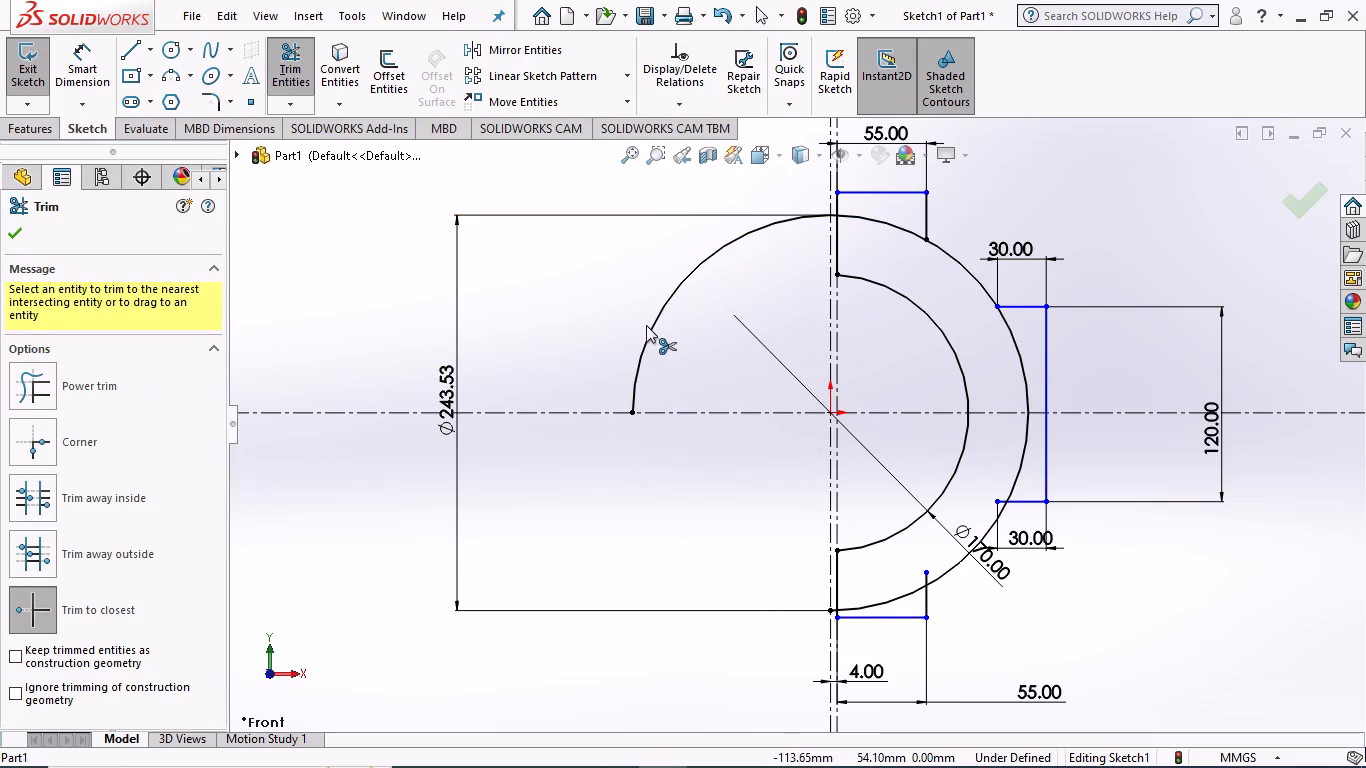
pyautogui.click(654, 325)
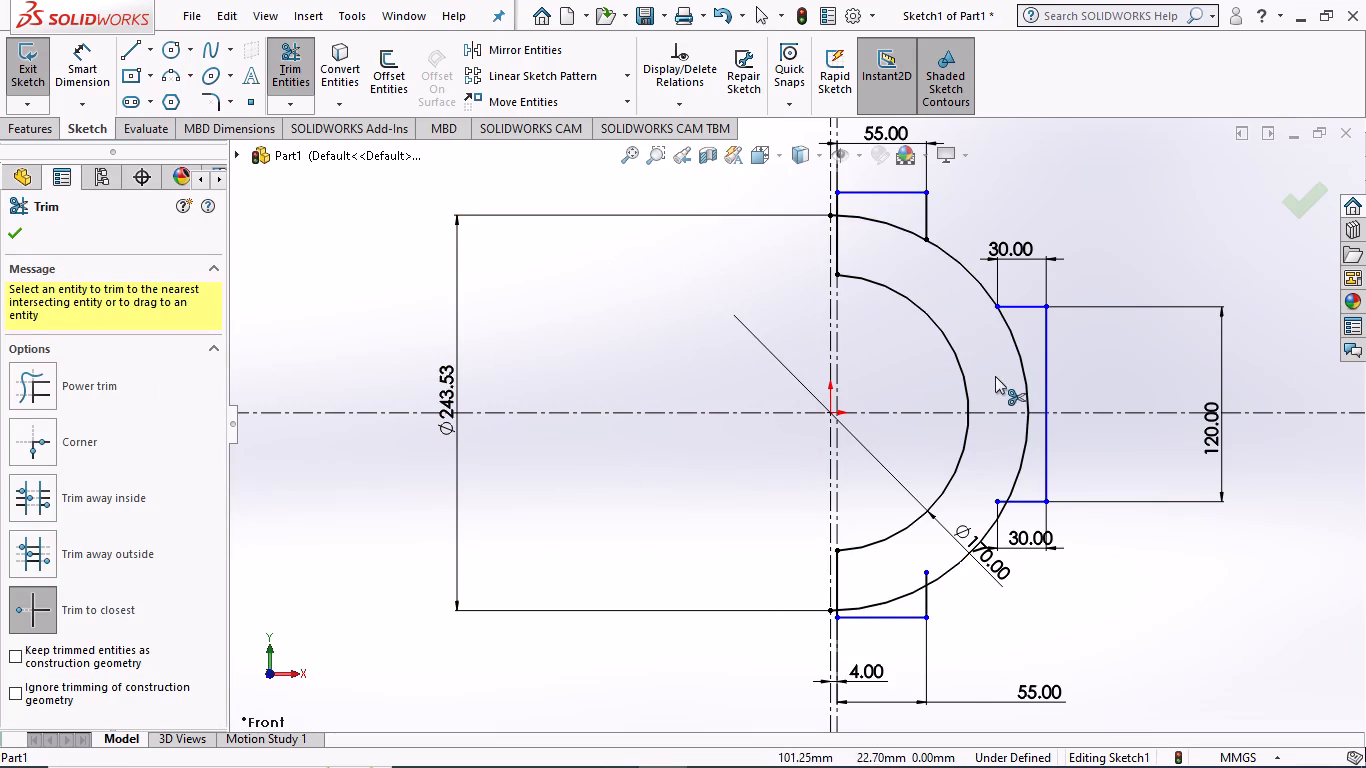
pyautogui.click(1019, 358)
pyautogui.click(1020, 456)
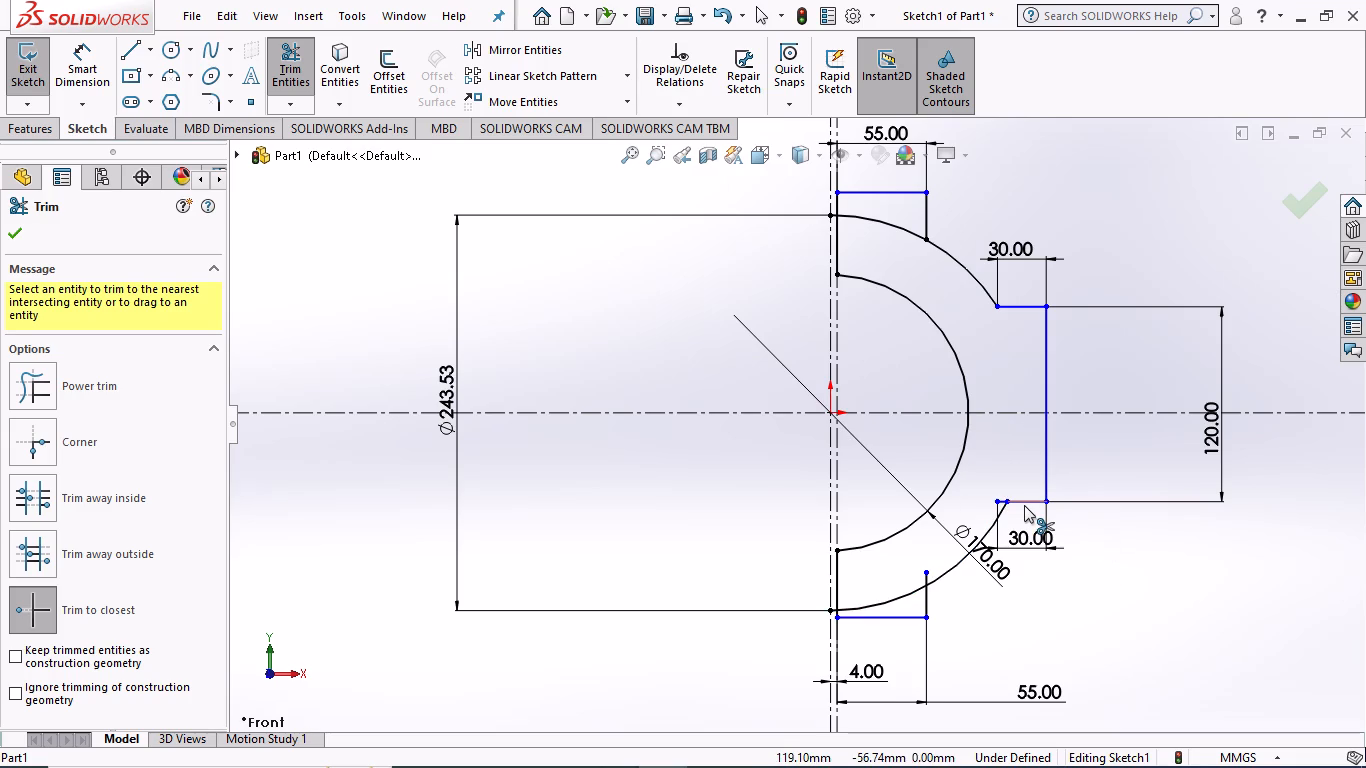
pyautogui.click(947, 569)
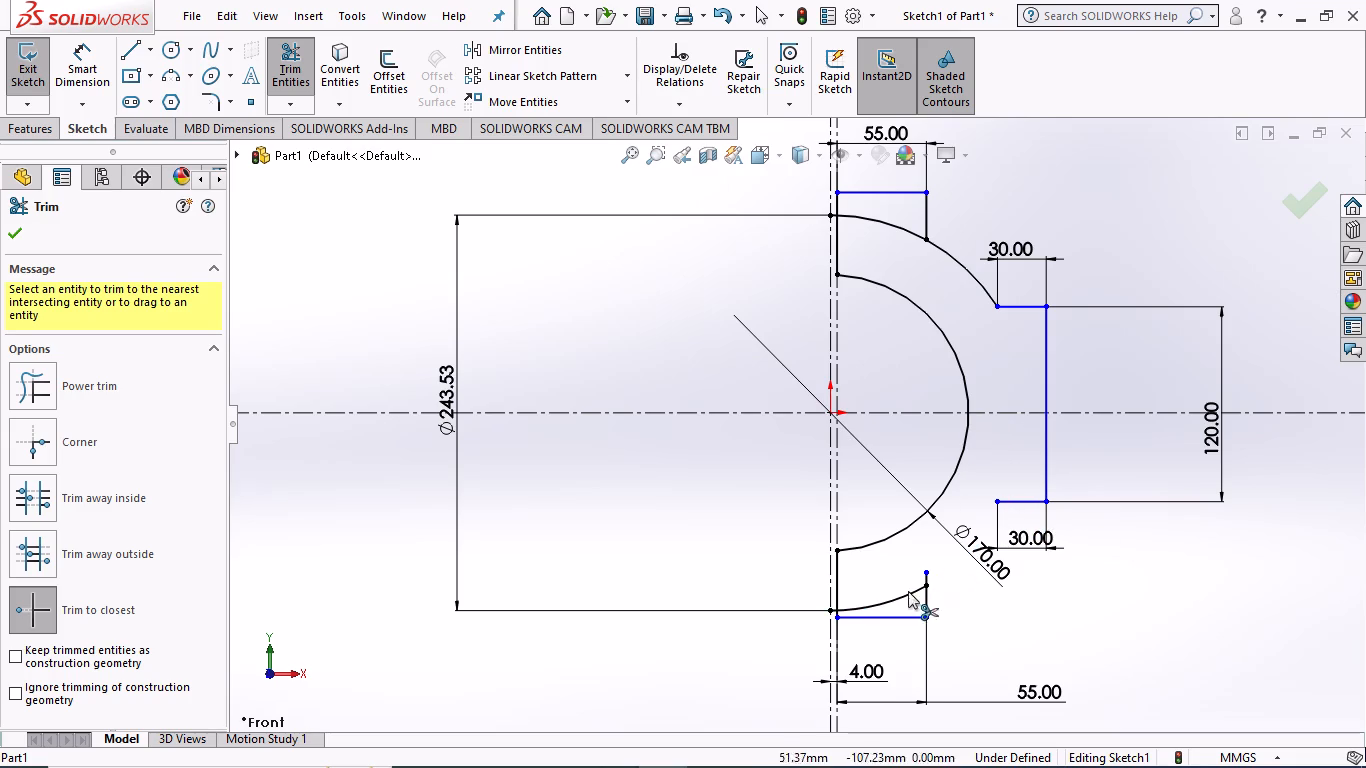
pyautogui.click(893, 595)
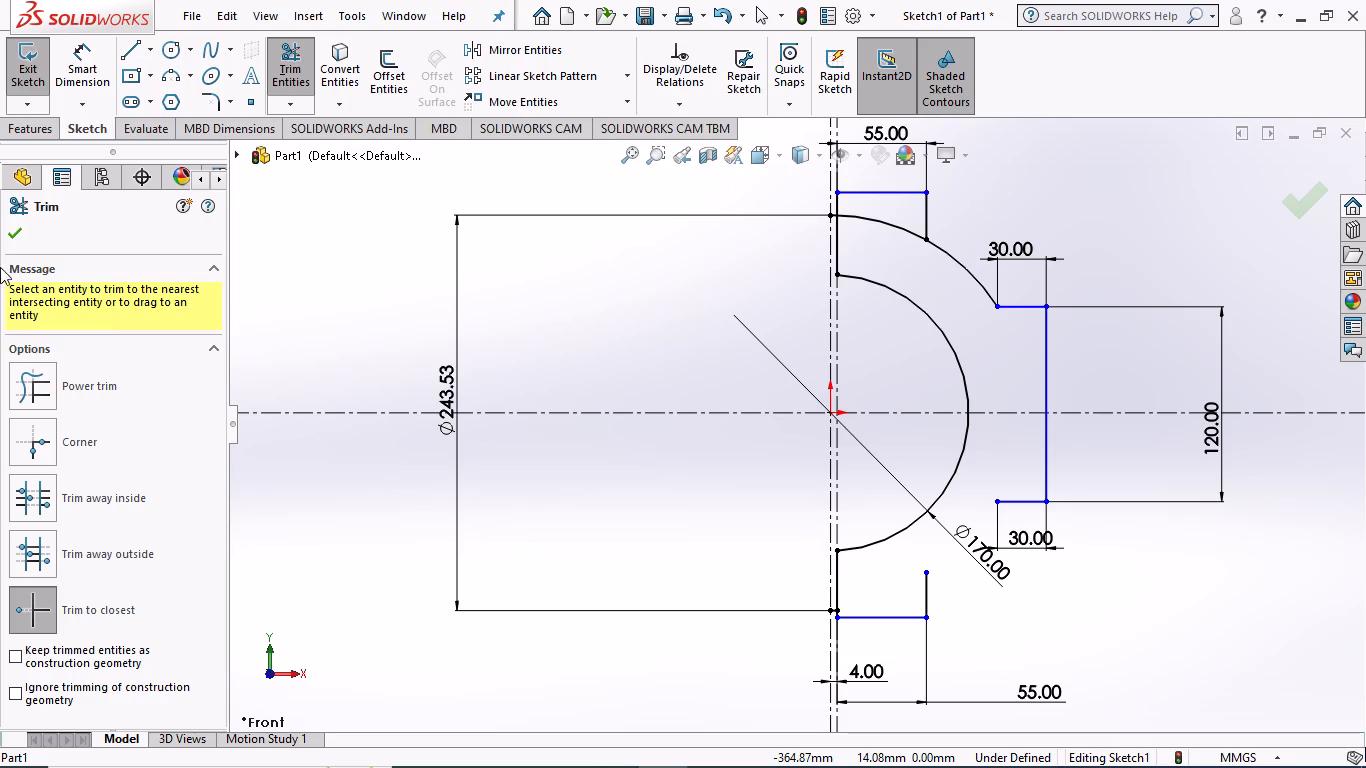
pyautogui.click(9, 231)
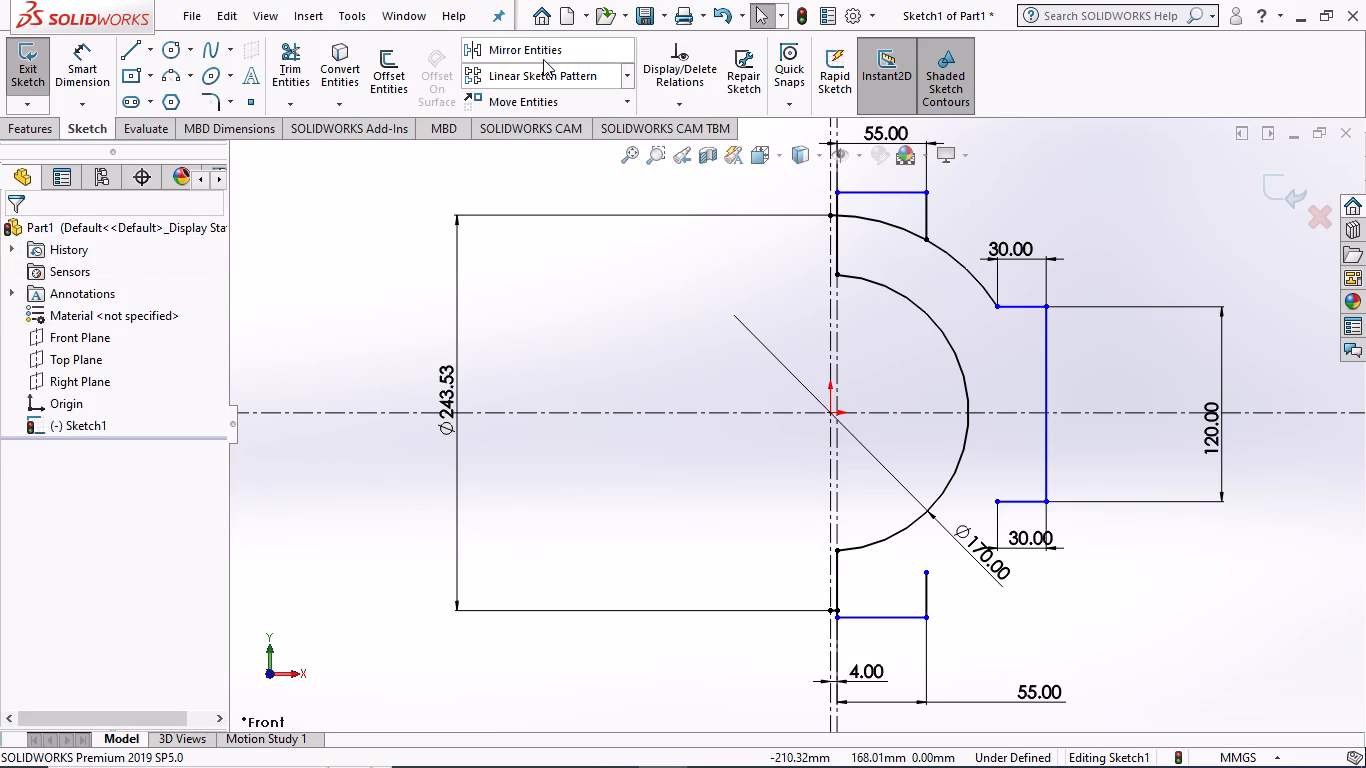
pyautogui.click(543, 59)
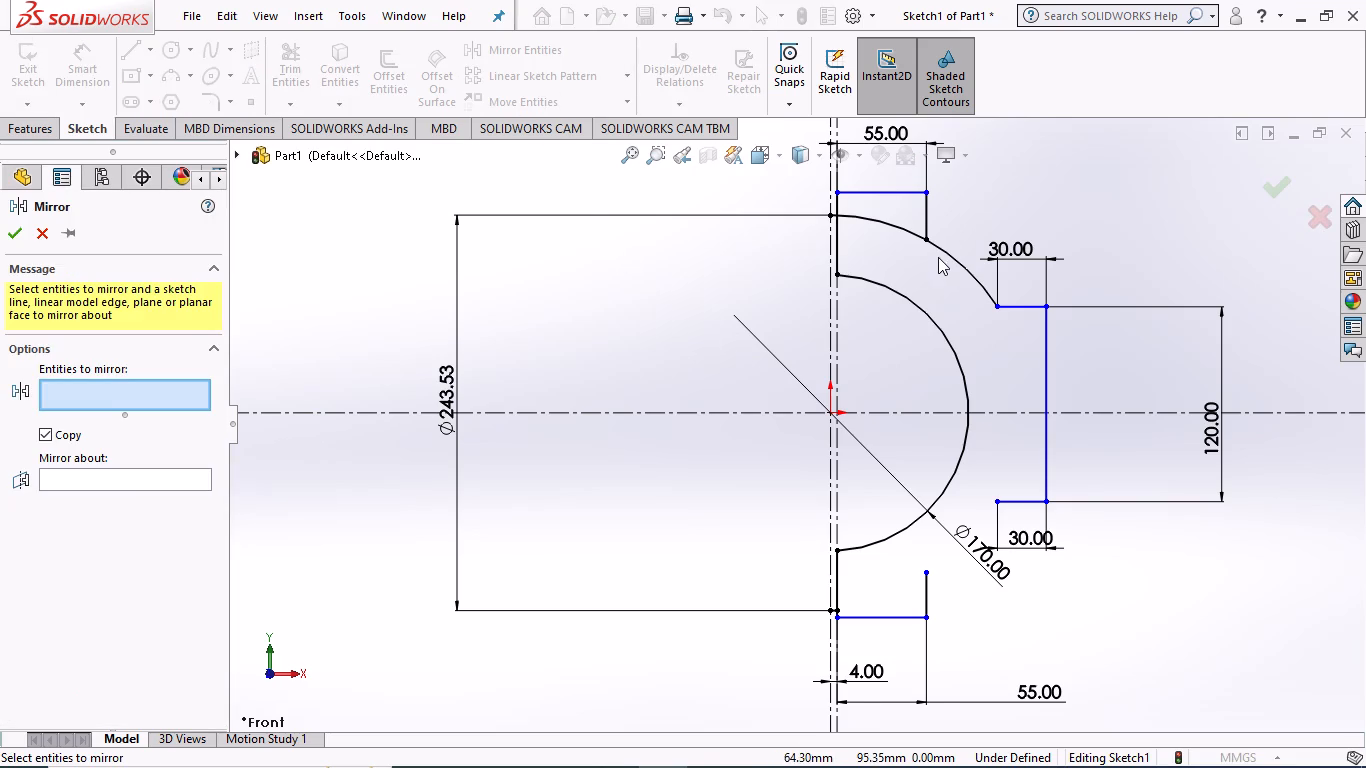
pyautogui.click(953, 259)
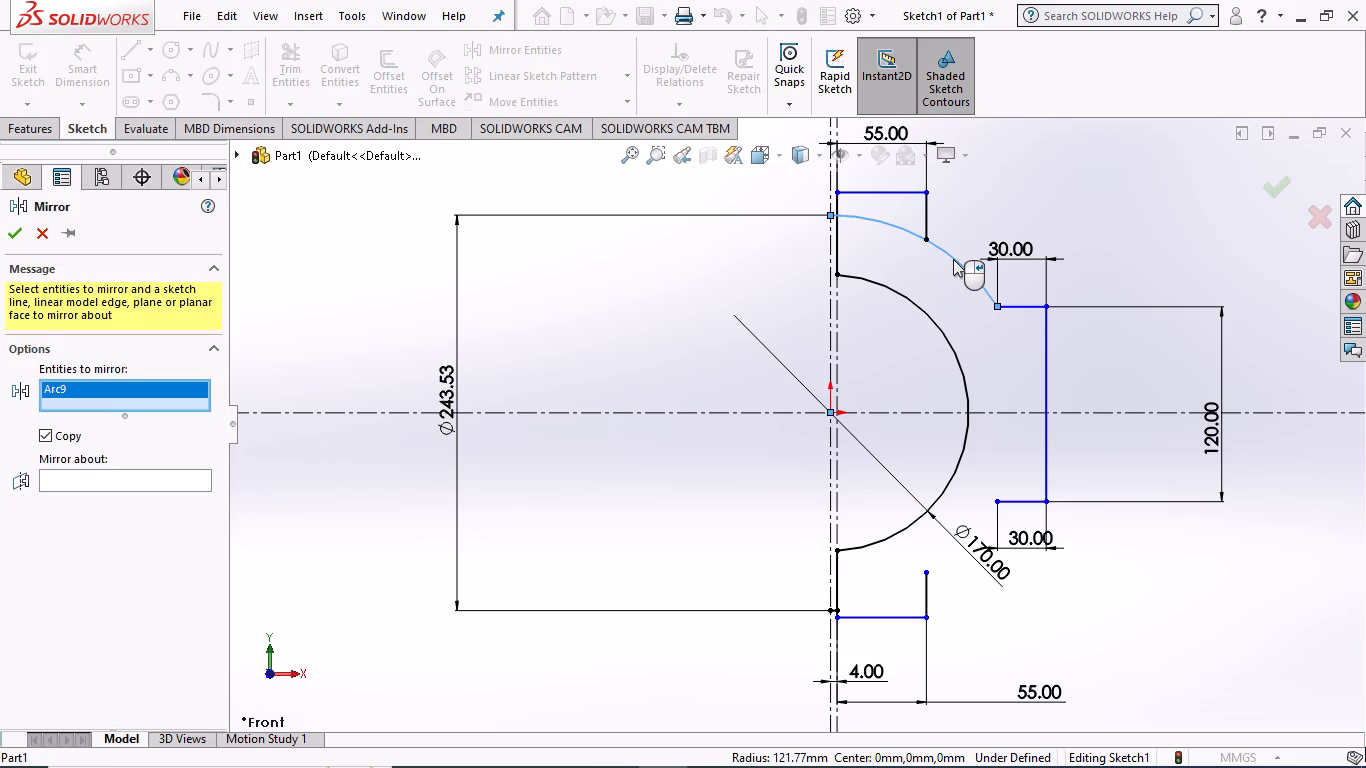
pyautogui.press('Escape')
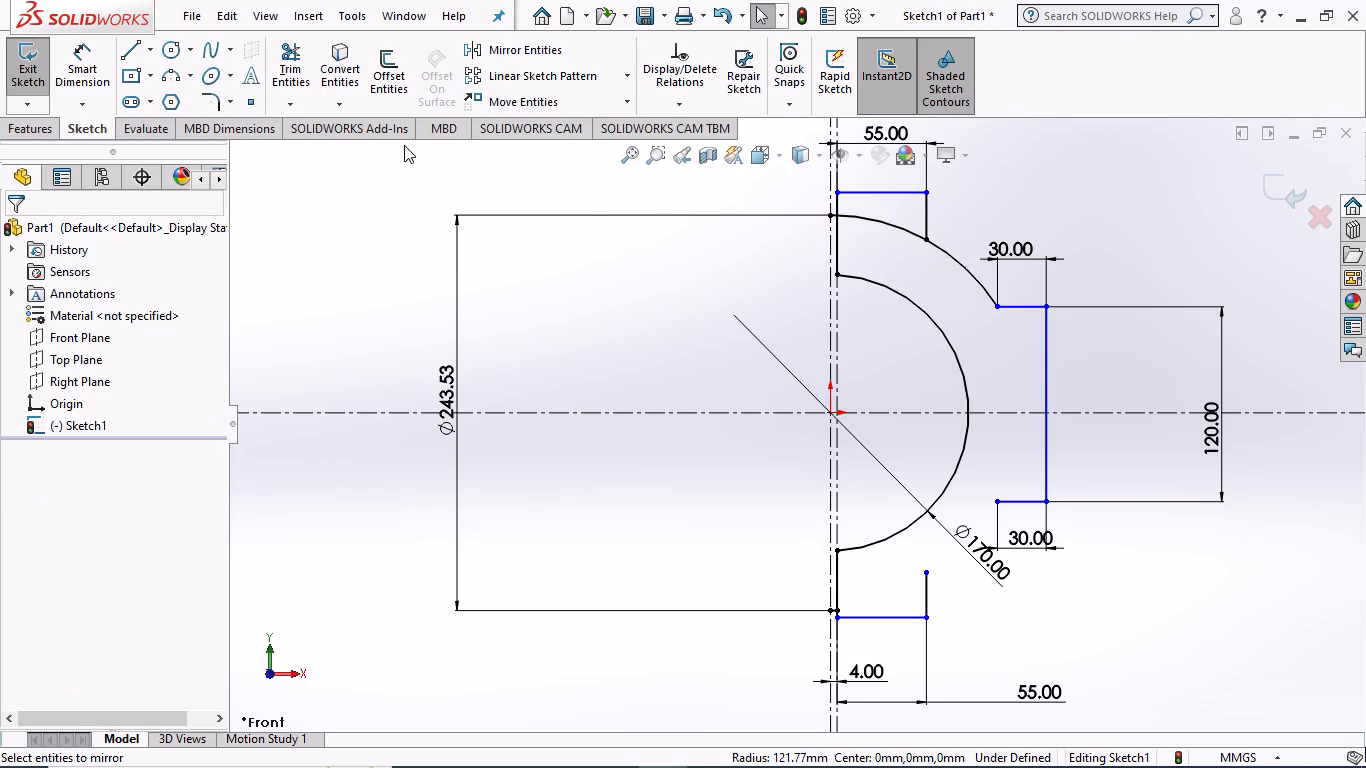
# Trim away the outer circle's arc inside the upper block and its leftover stubs between the two vertical centerlines, above and below.
pyautogui.click(303, 61)
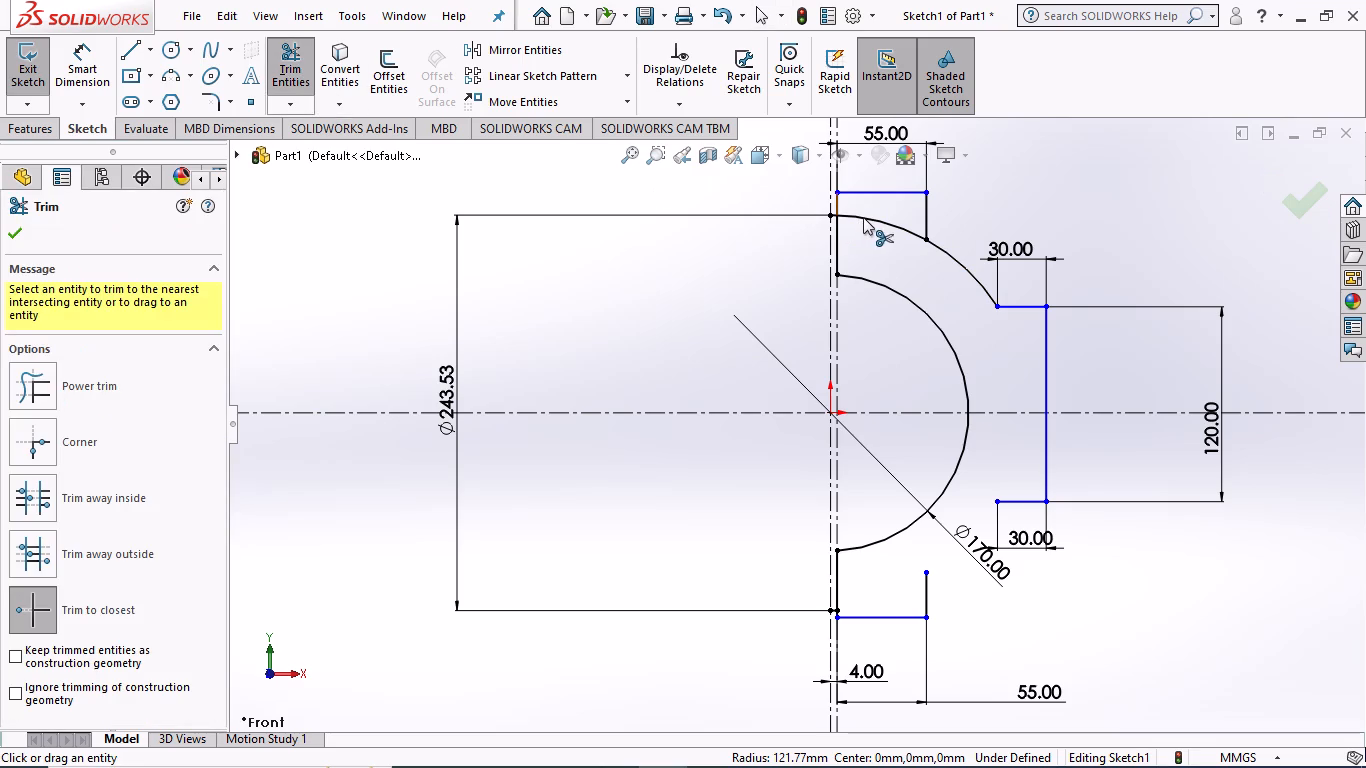
pyautogui.click(863, 217)
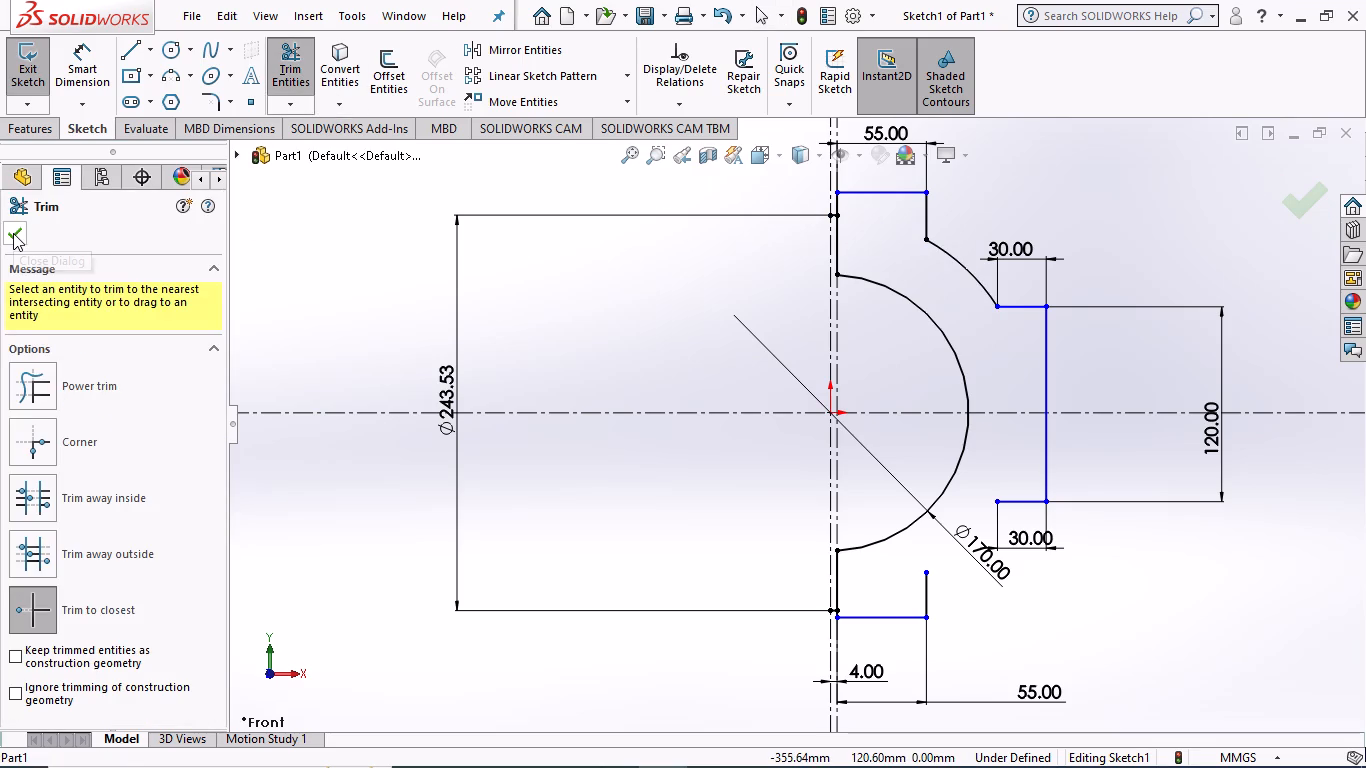
pyautogui.scroll(-1, 872, 575)
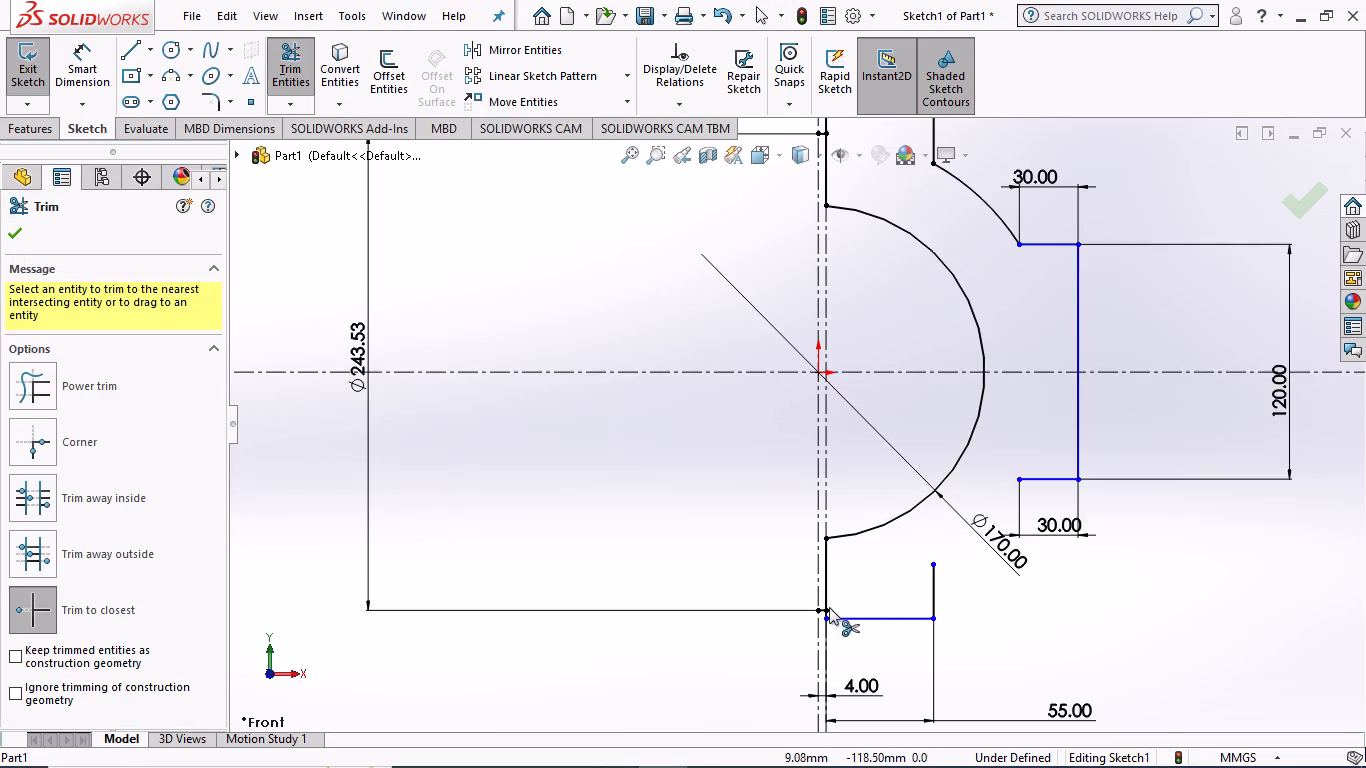
pyautogui.scroll(-3, 804, 618)
pyautogui.click(833, 569)
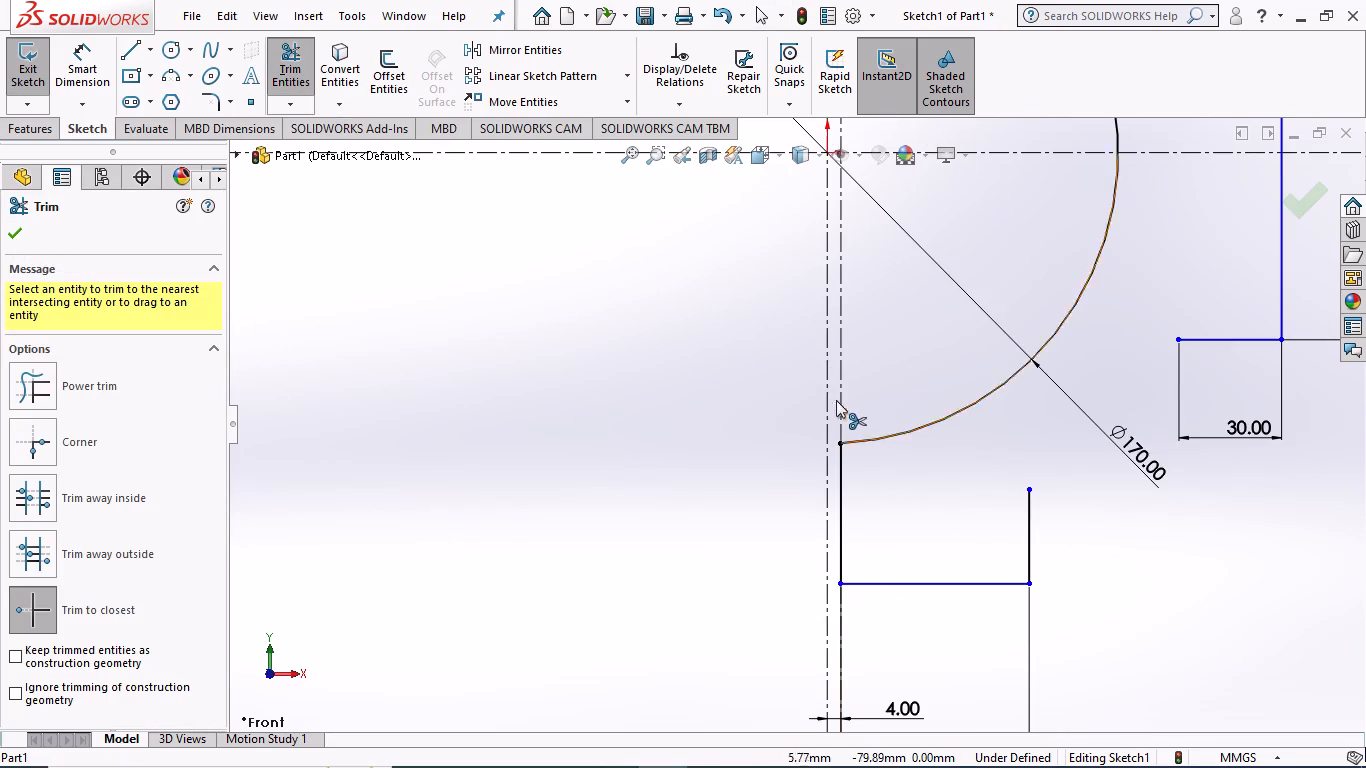
pyautogui.scroll(7, 829, 387)
pyautogui.scroll(-3, 810, 148)
pyautogui.scroll(-2, 850, 270)
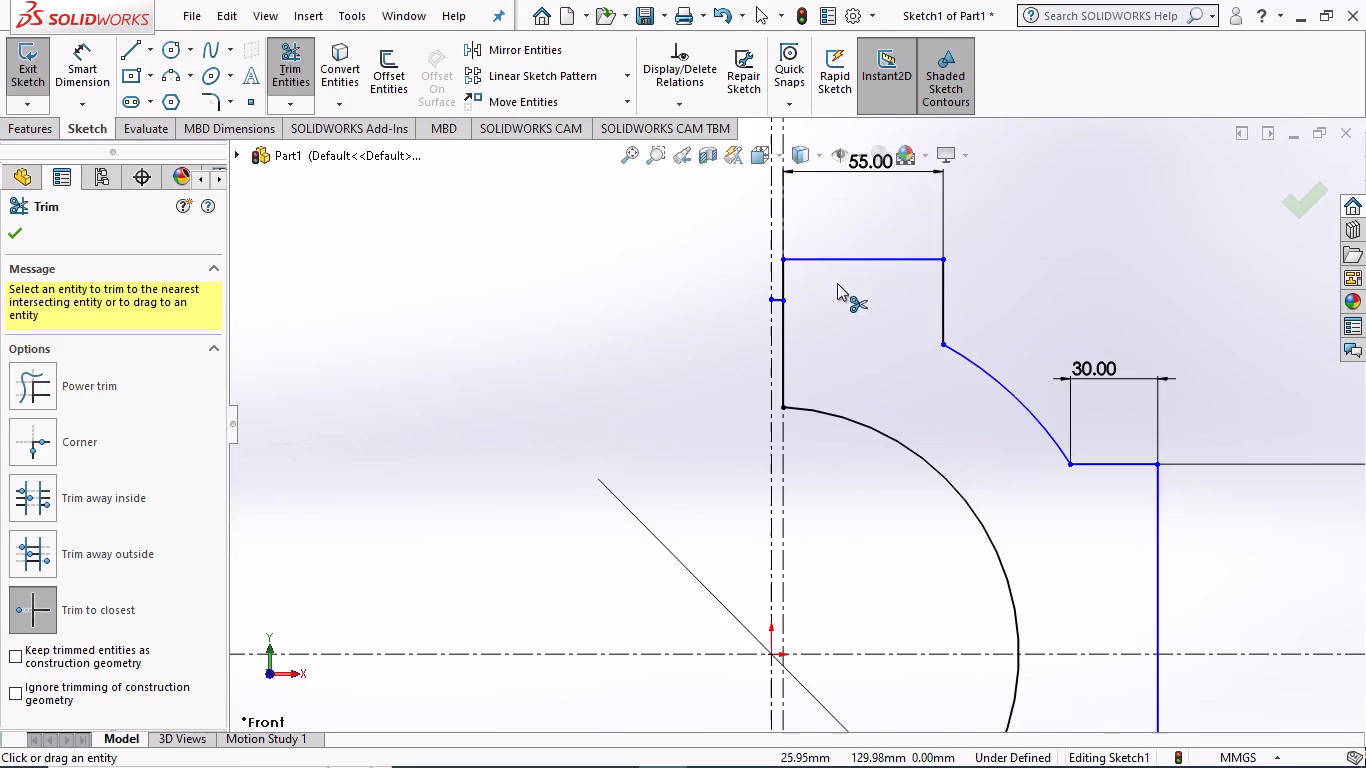
pyautogui.click(774, 298)
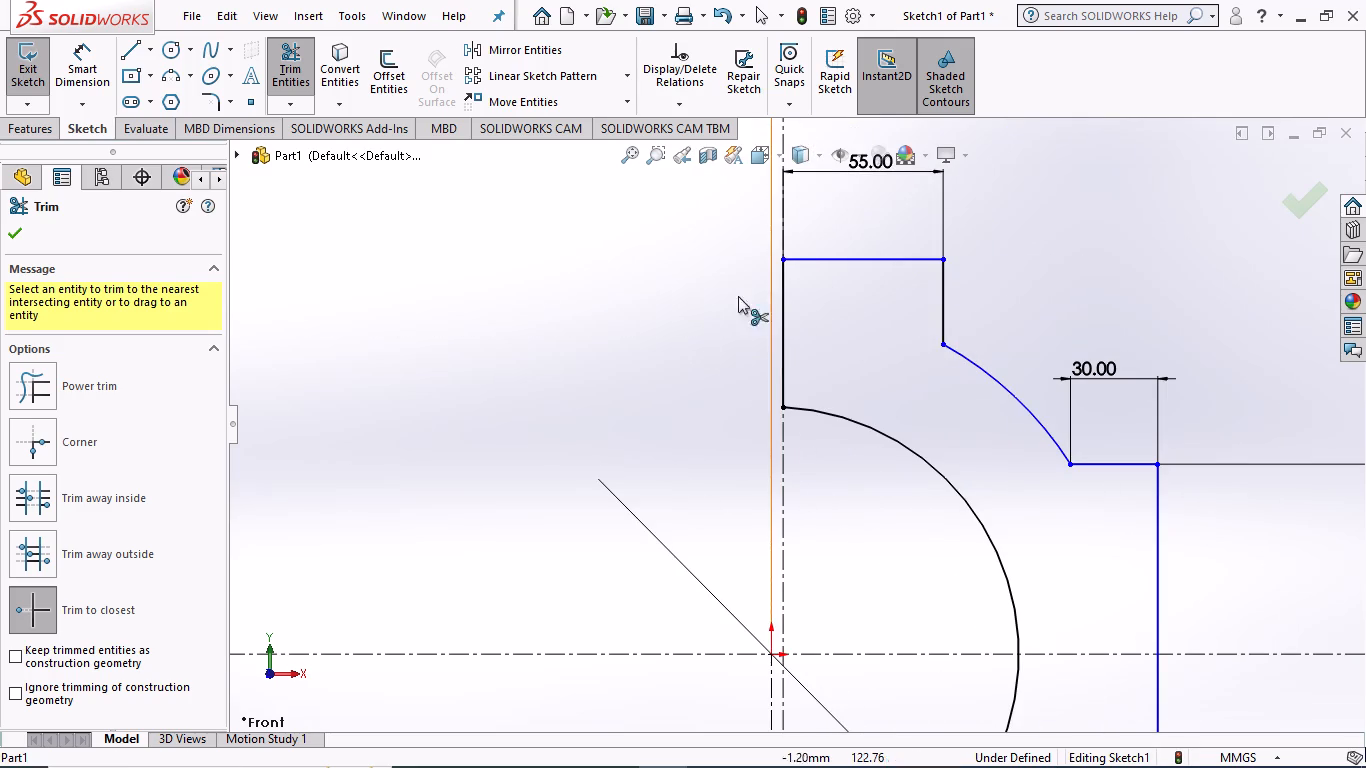
pyautogui.scroll(2, 622, 356)
pyautogui.click(11, 230)
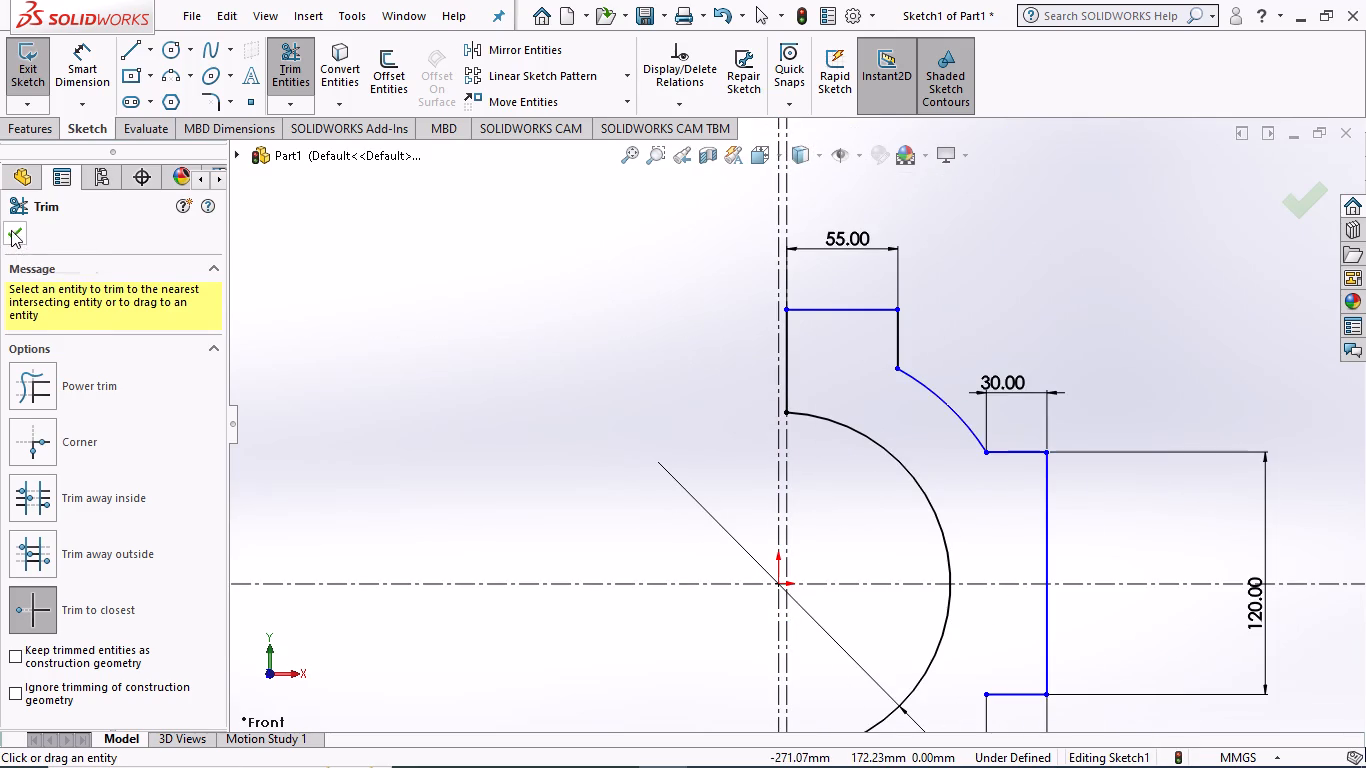
# Mirror the remaining upper outer arc about the horizontal centerline, keeping the original.
pyautogui.scroll(3, 619, 304)
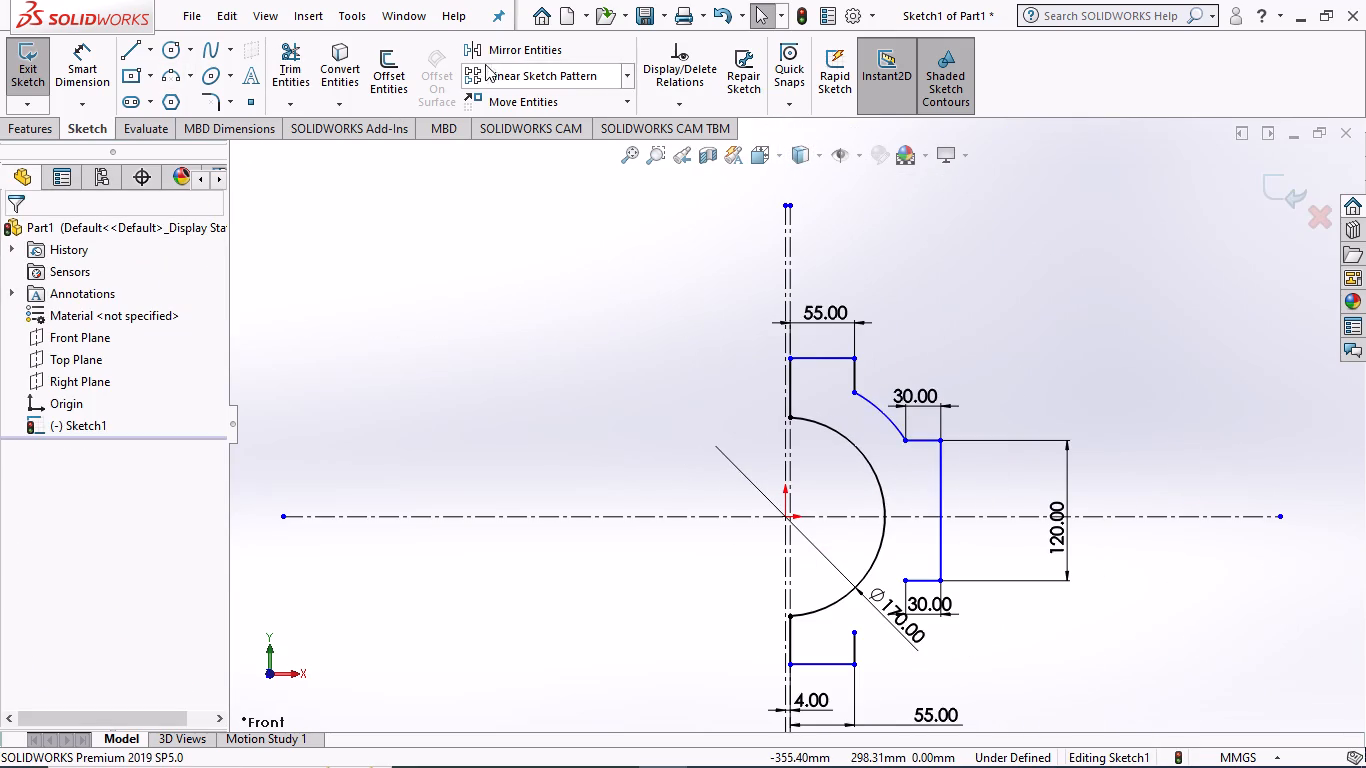
pyautogui.click(525, 54)
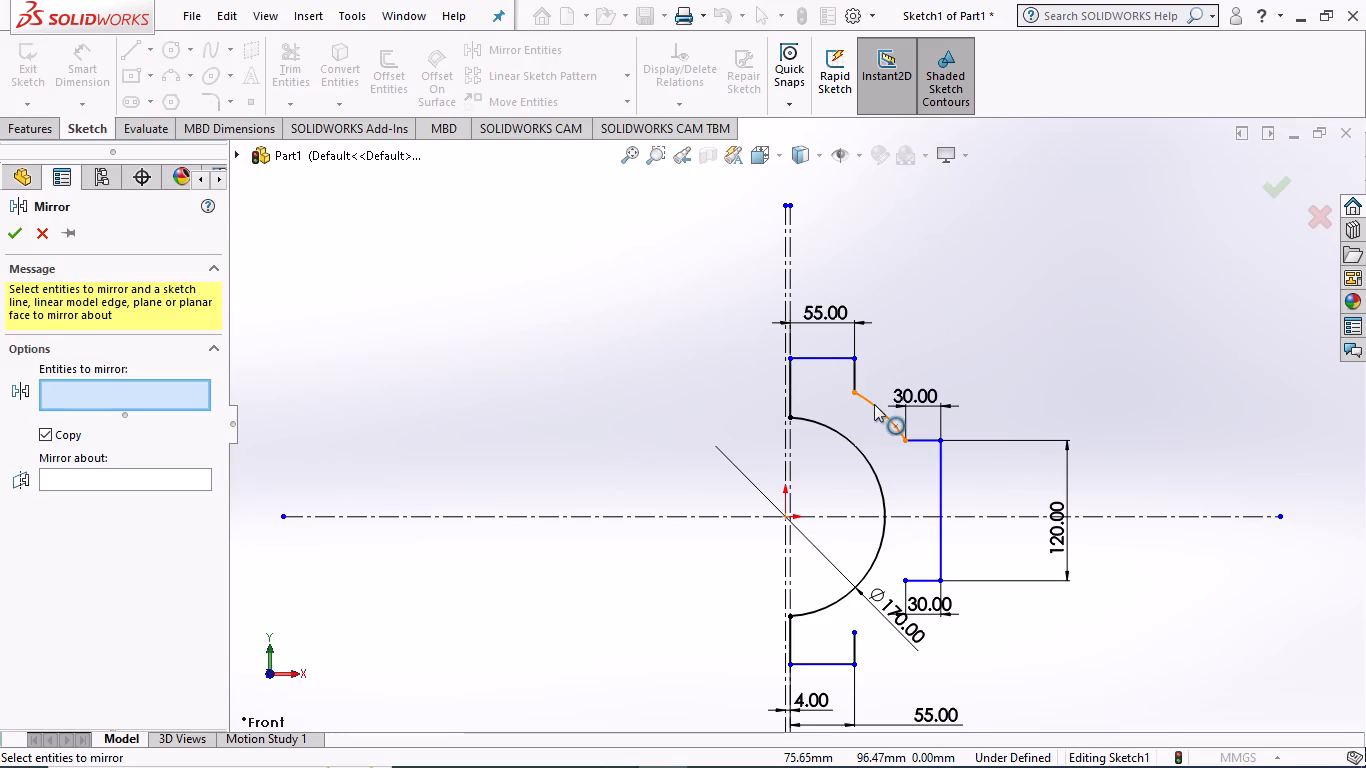
pyautogui.click(874, 404)
pyautogui.click(120, 479)
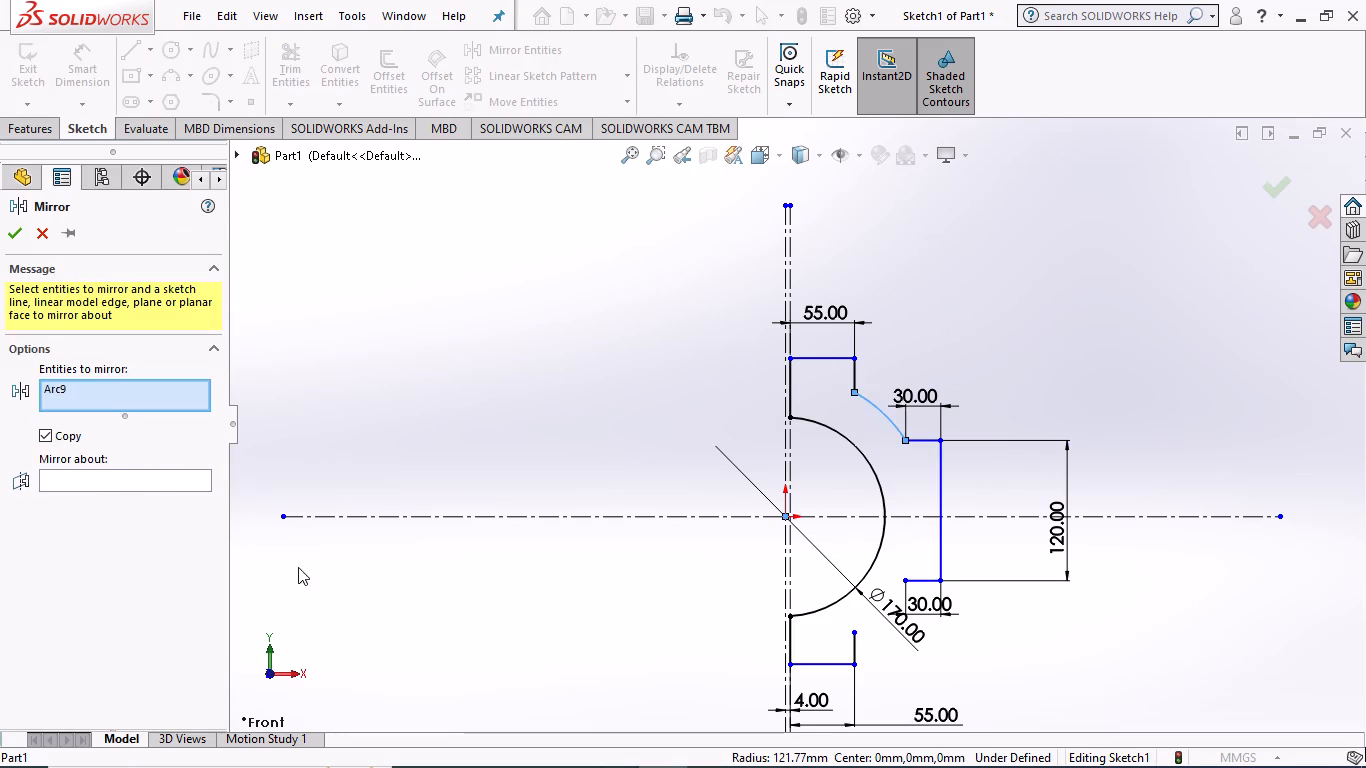
pyautogui.click(820, 516)
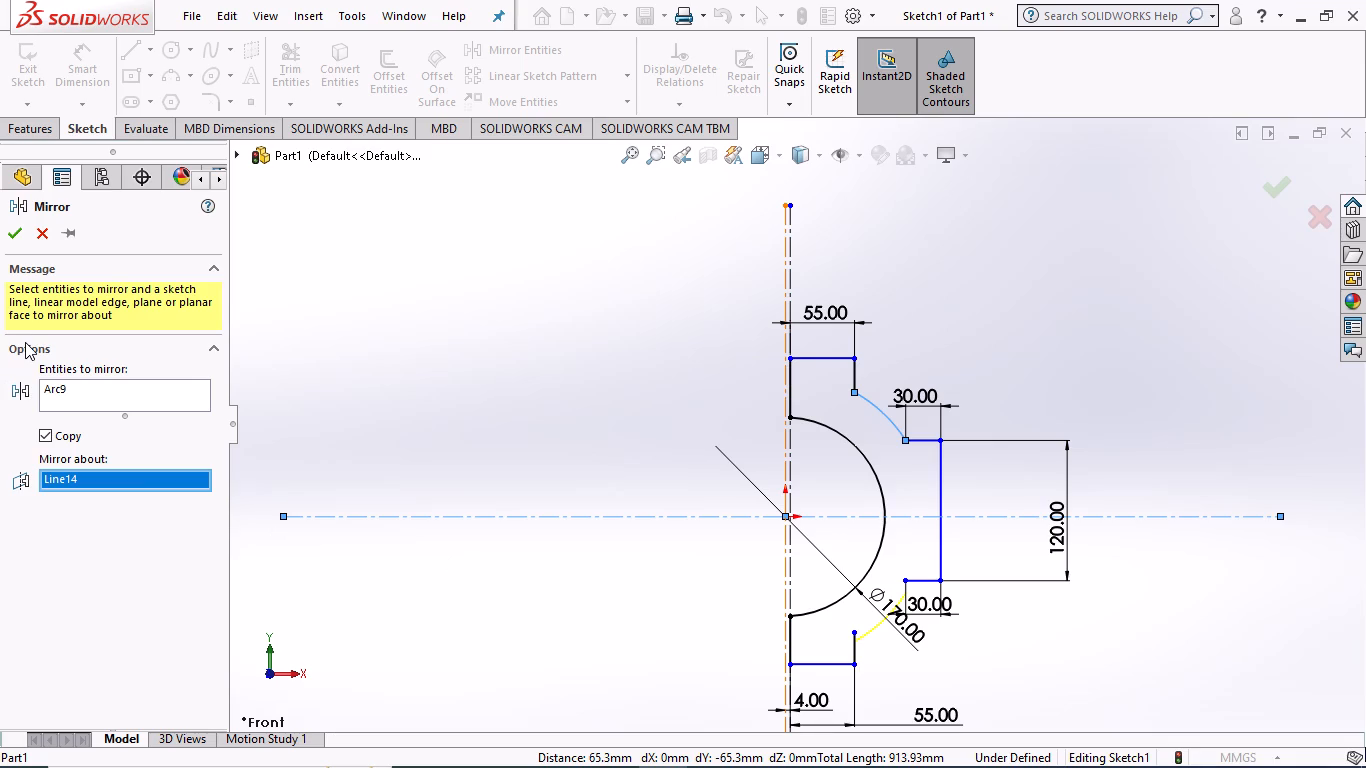
pyautogui.click(10, 232)
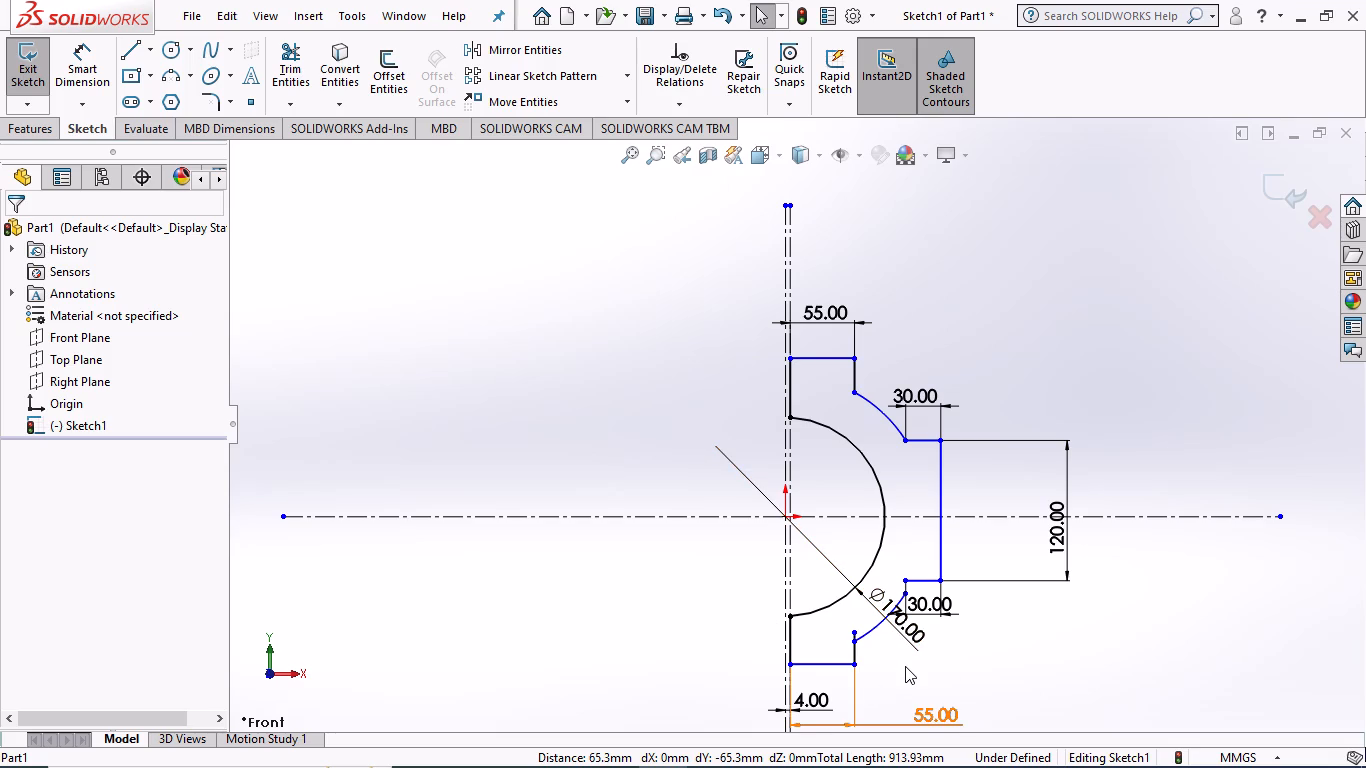
# Trim the lower block's short vertical line where it extends above the mirrored arc's end, using Trim to closest.
pyautogui.scroll(-5, 906, 666)
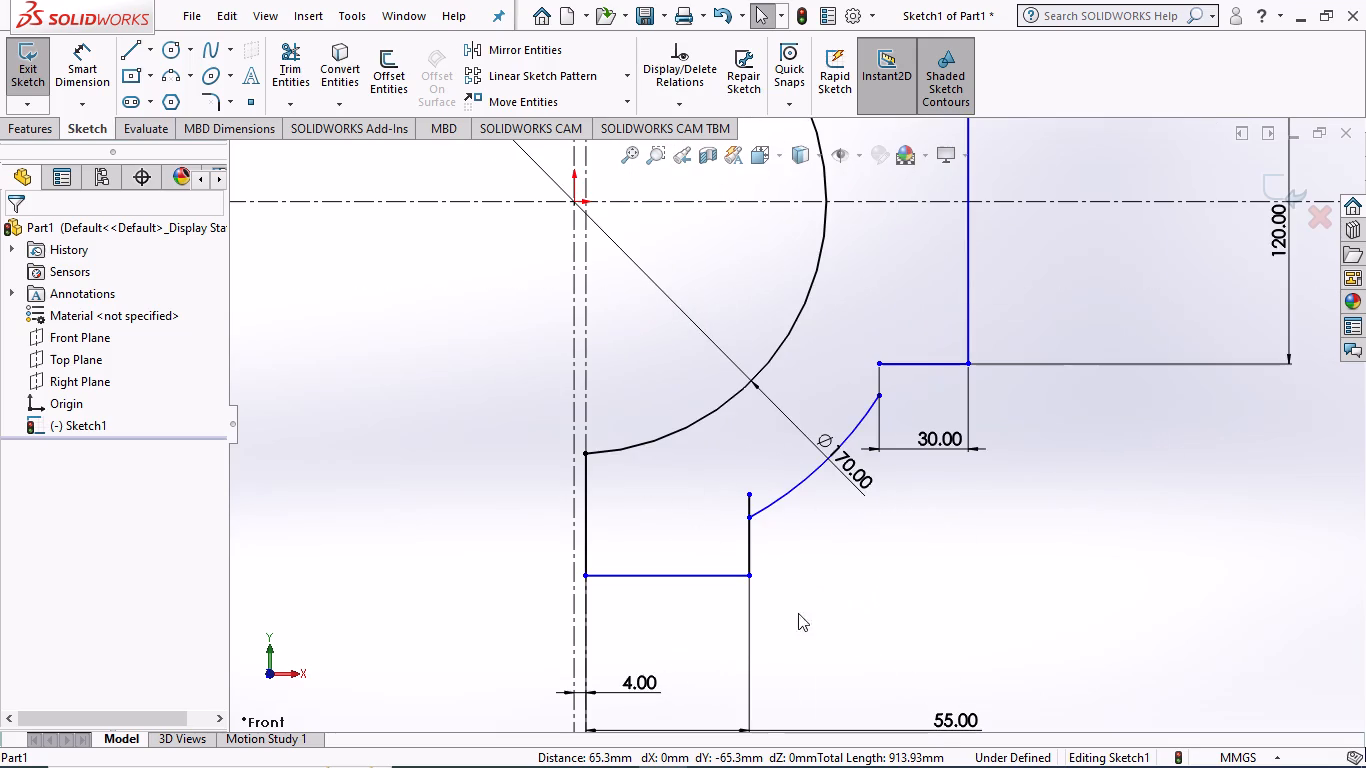
pyautogui.click(299, 51)
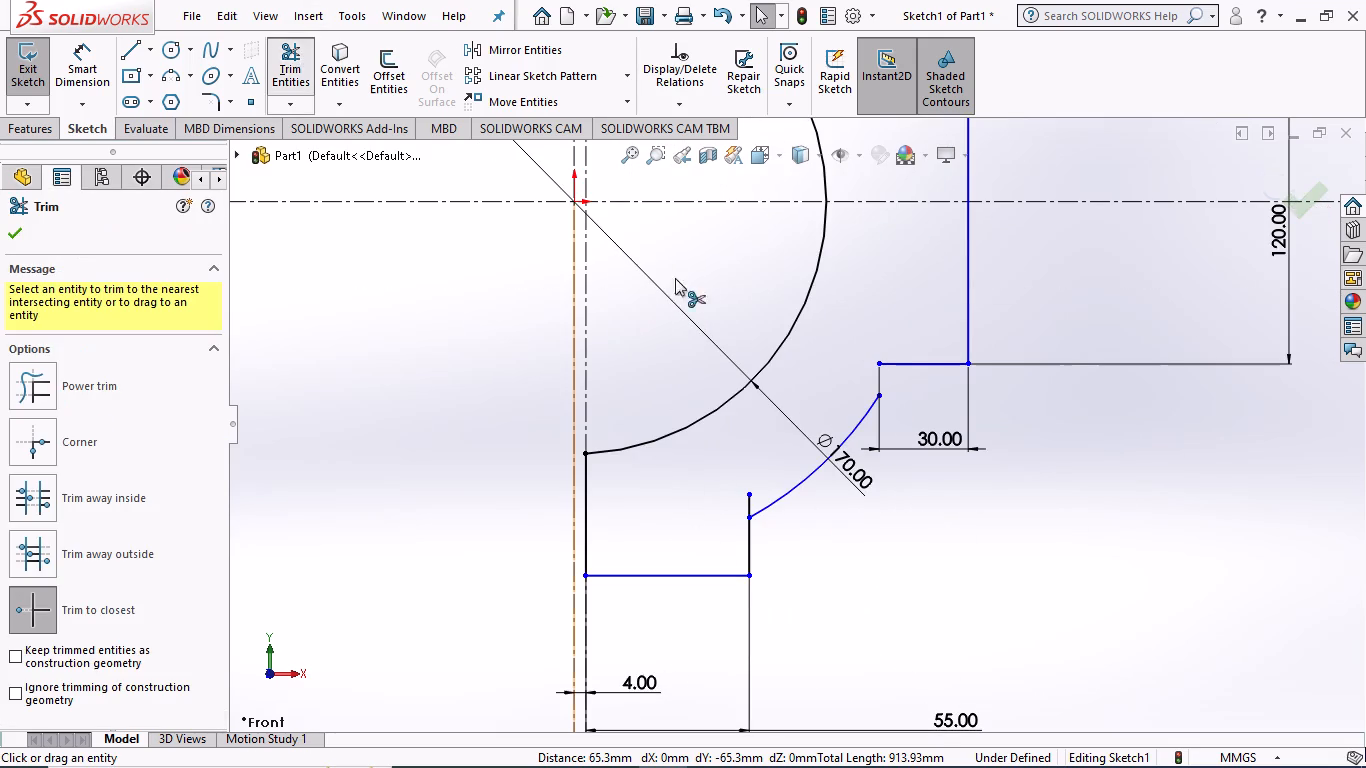
pyautogui.scroll(-4, 745, 493)
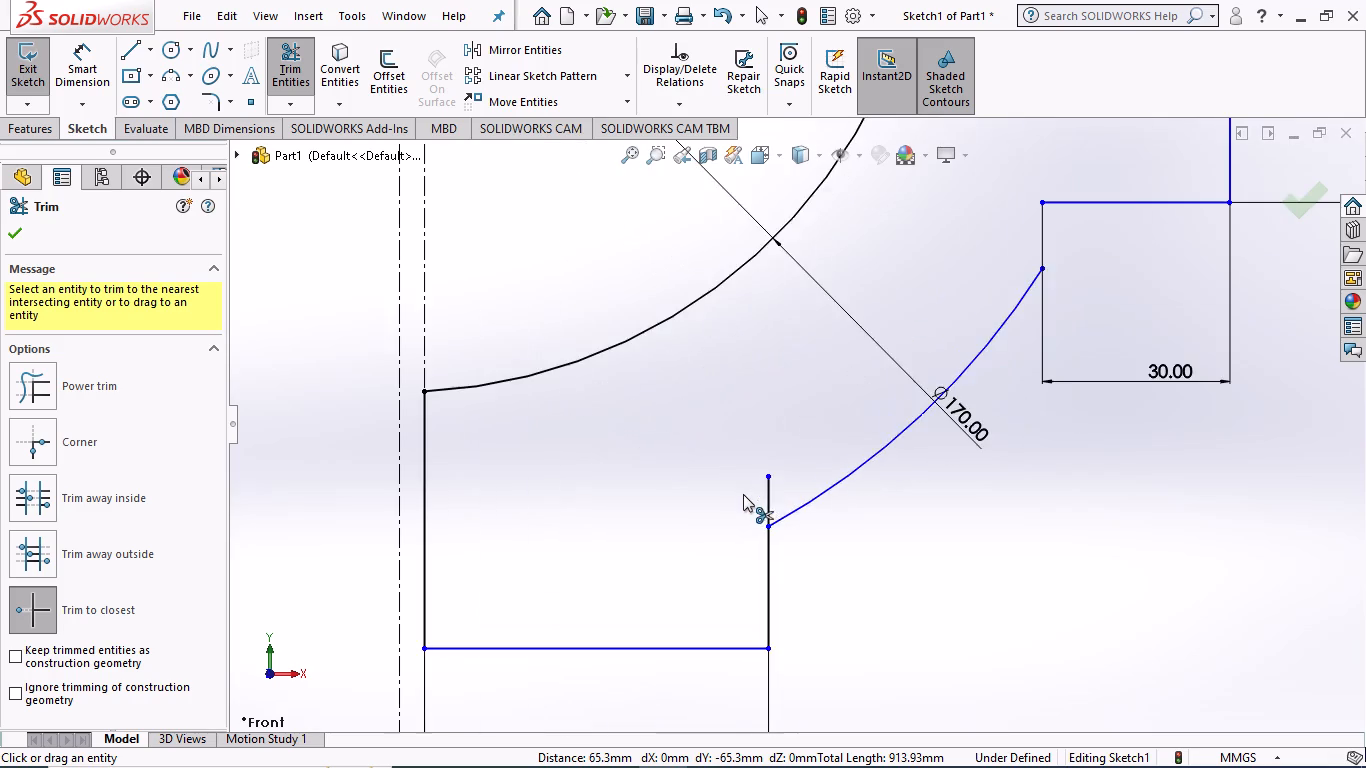
pyautogui.scroll(-3, 764, 493)
pyautogui.click(774, 485)
pyautogui.scroll(4, 665, 485)
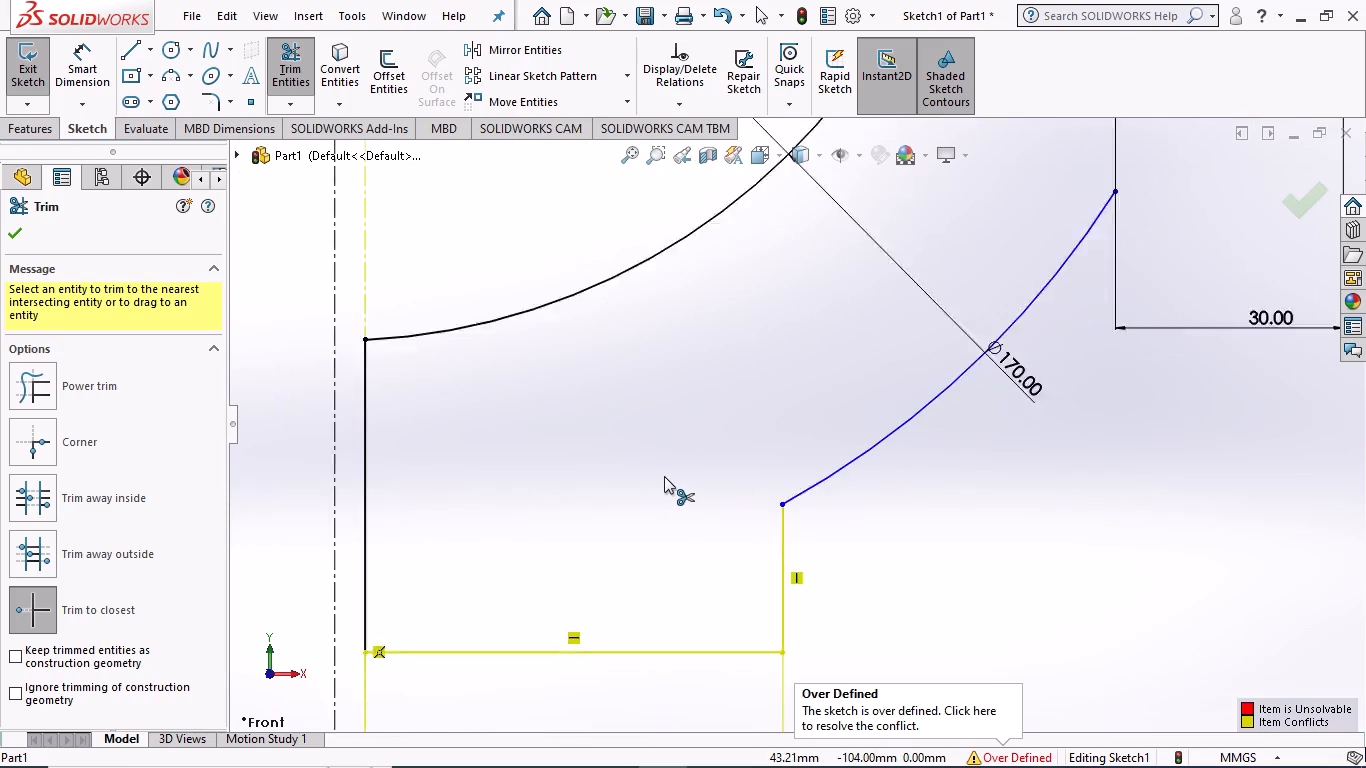
pyautogui.scroll(9, 664, 476)
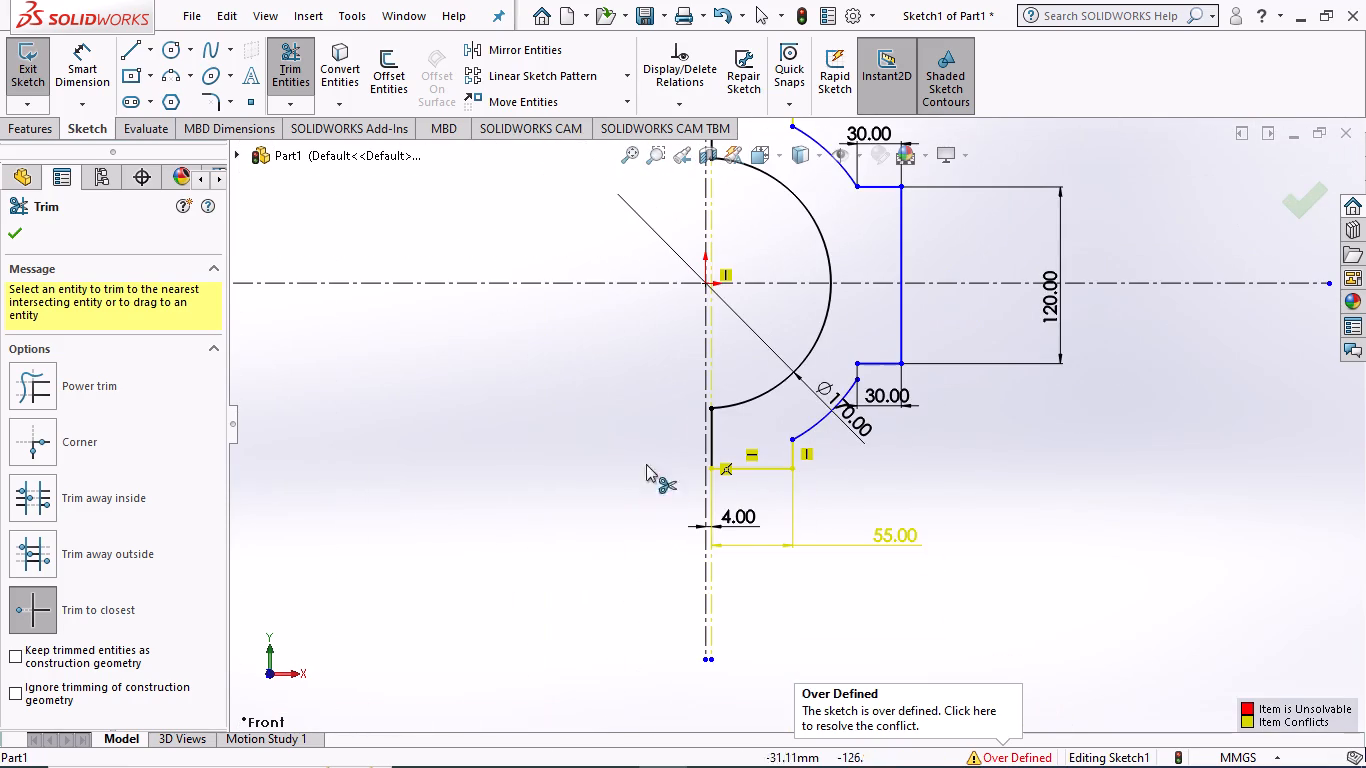
pyautogui.click(2, 230)
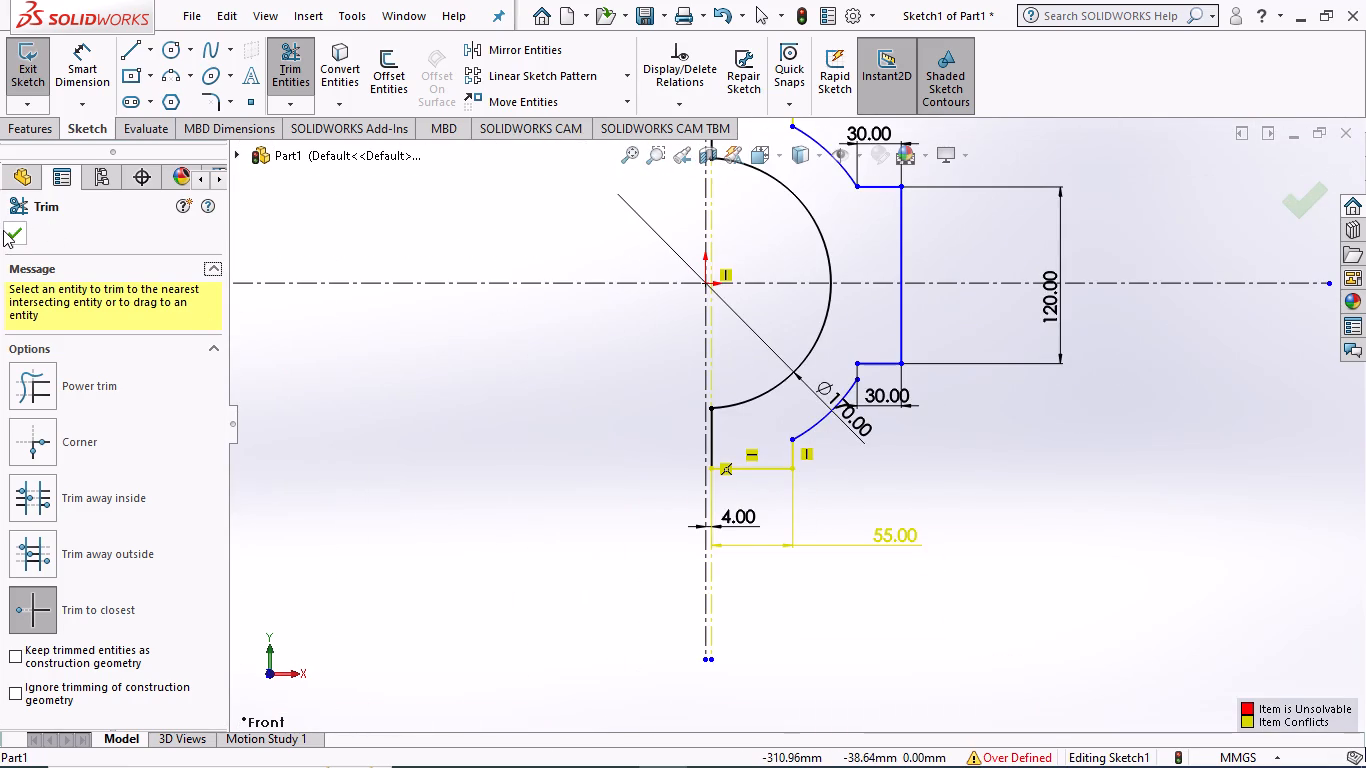
pyautogui.click(16, 234)
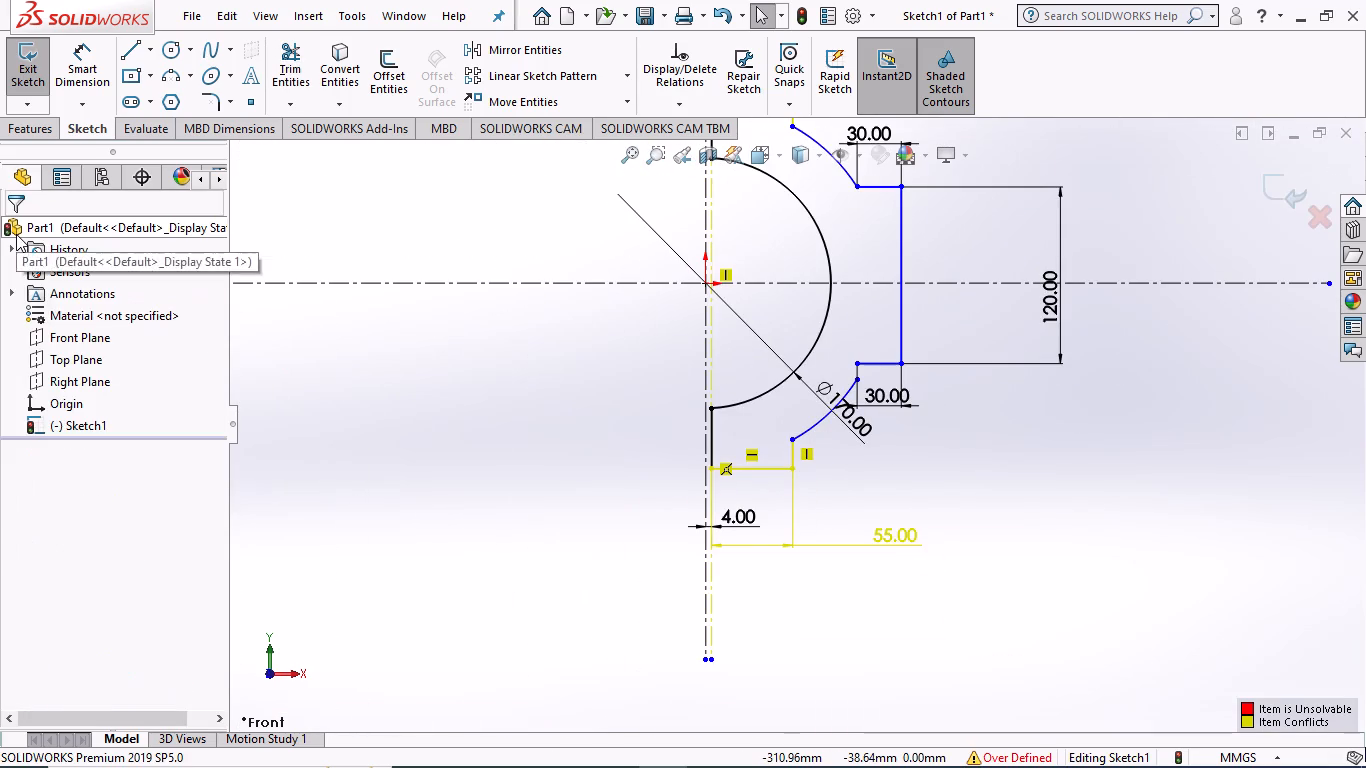
# Delete the lower block's 55 mm width dimension.
pyautogui.click(881, 533)
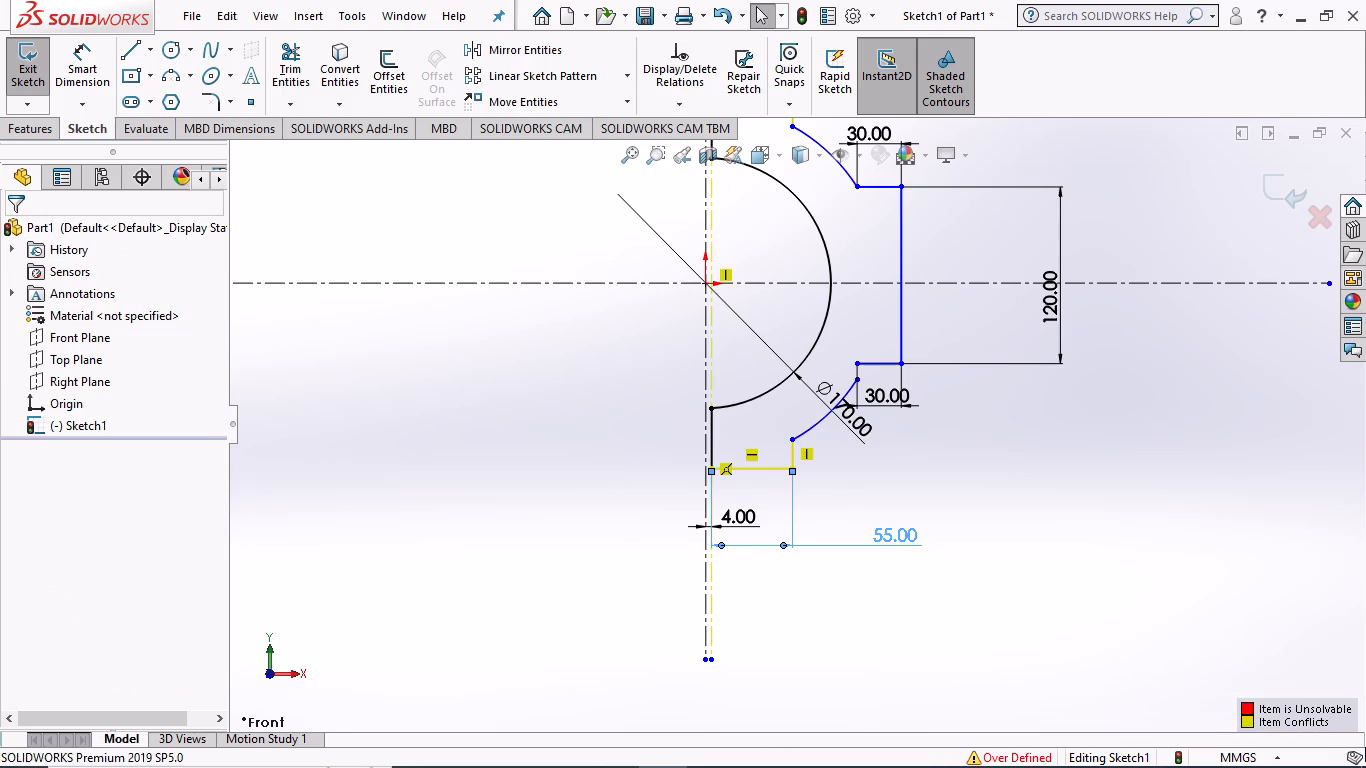
pyautogui.press('Delete')
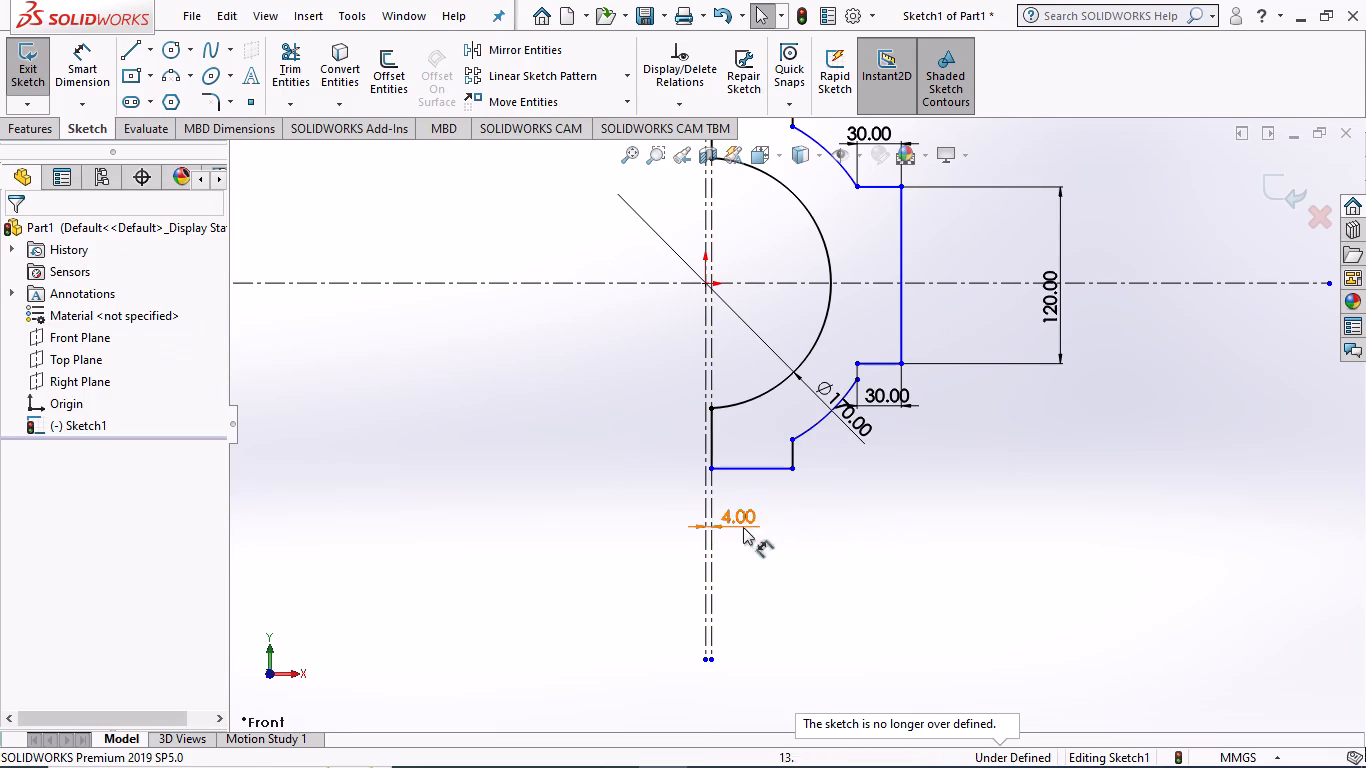
# Dimension the gap between the inner half circle and the mirrored lower outer arc as 24 mm.
pyautogui.scroll(3, 821, 528)
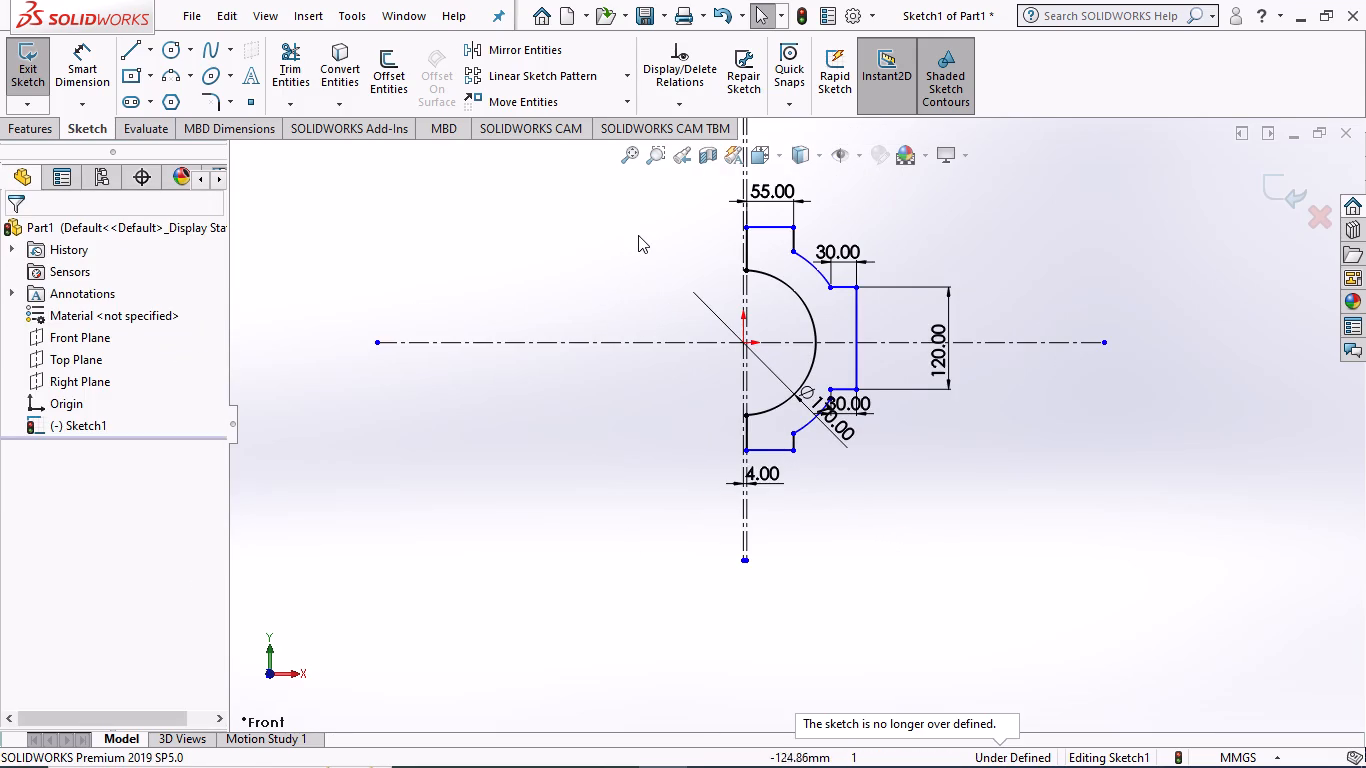
pyautogui.scroll(-2, 638, 228)
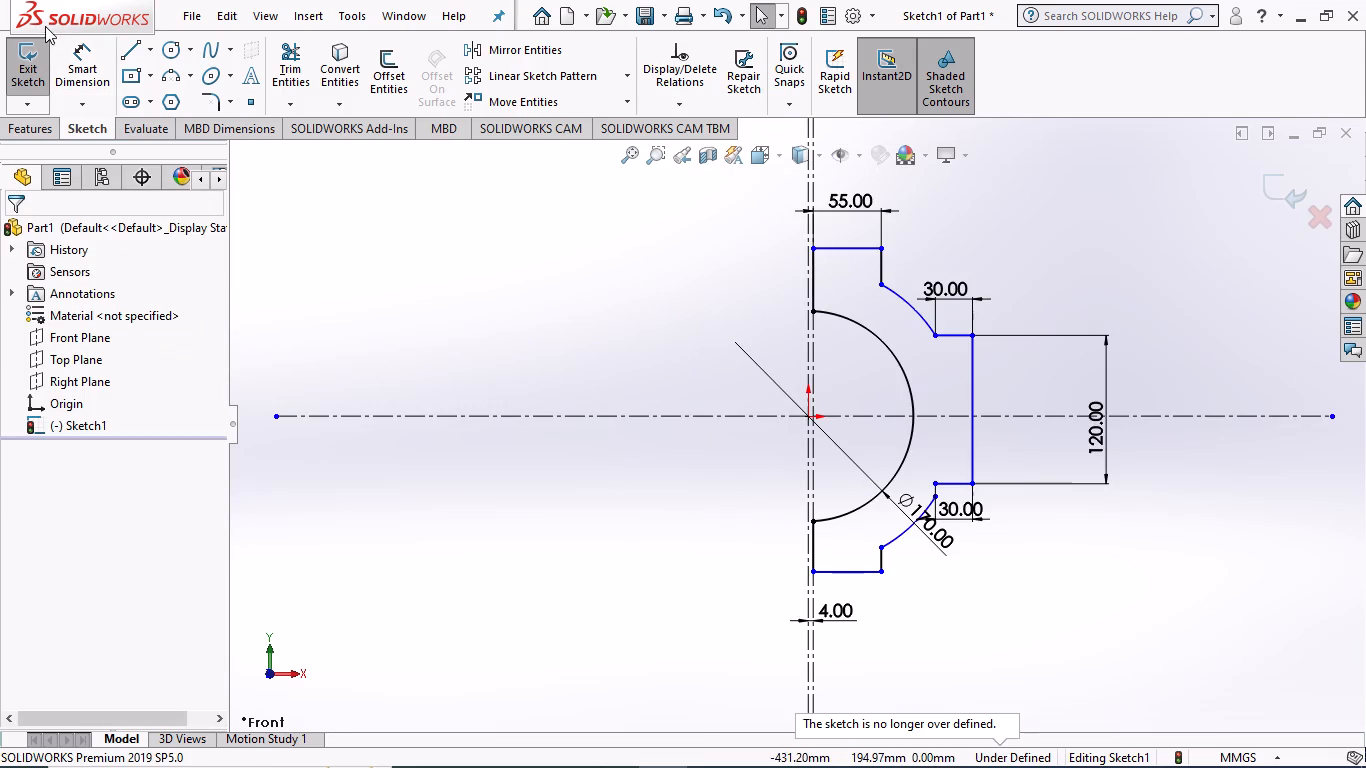
pyautogui.click(63, 58)
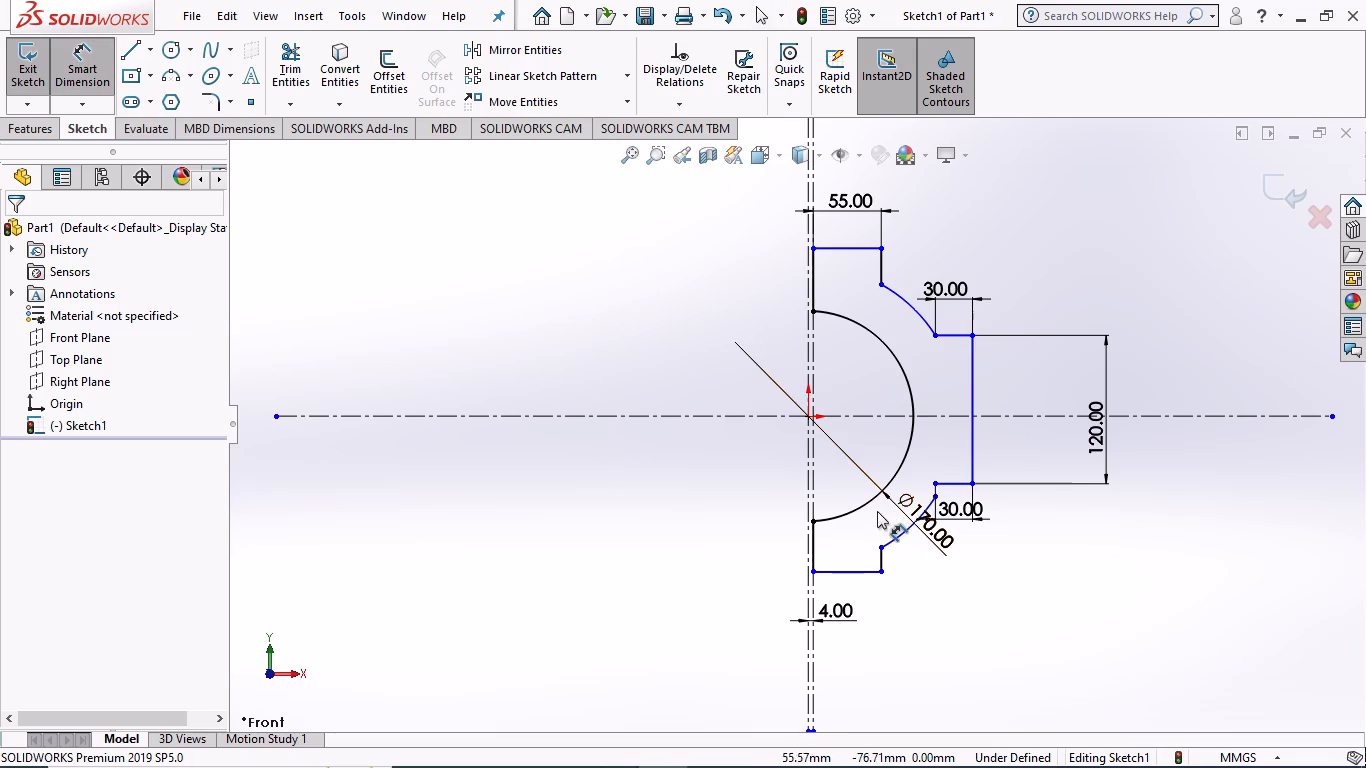
pyautogui.click(868, 501)
pyautogui.click(896, 534)
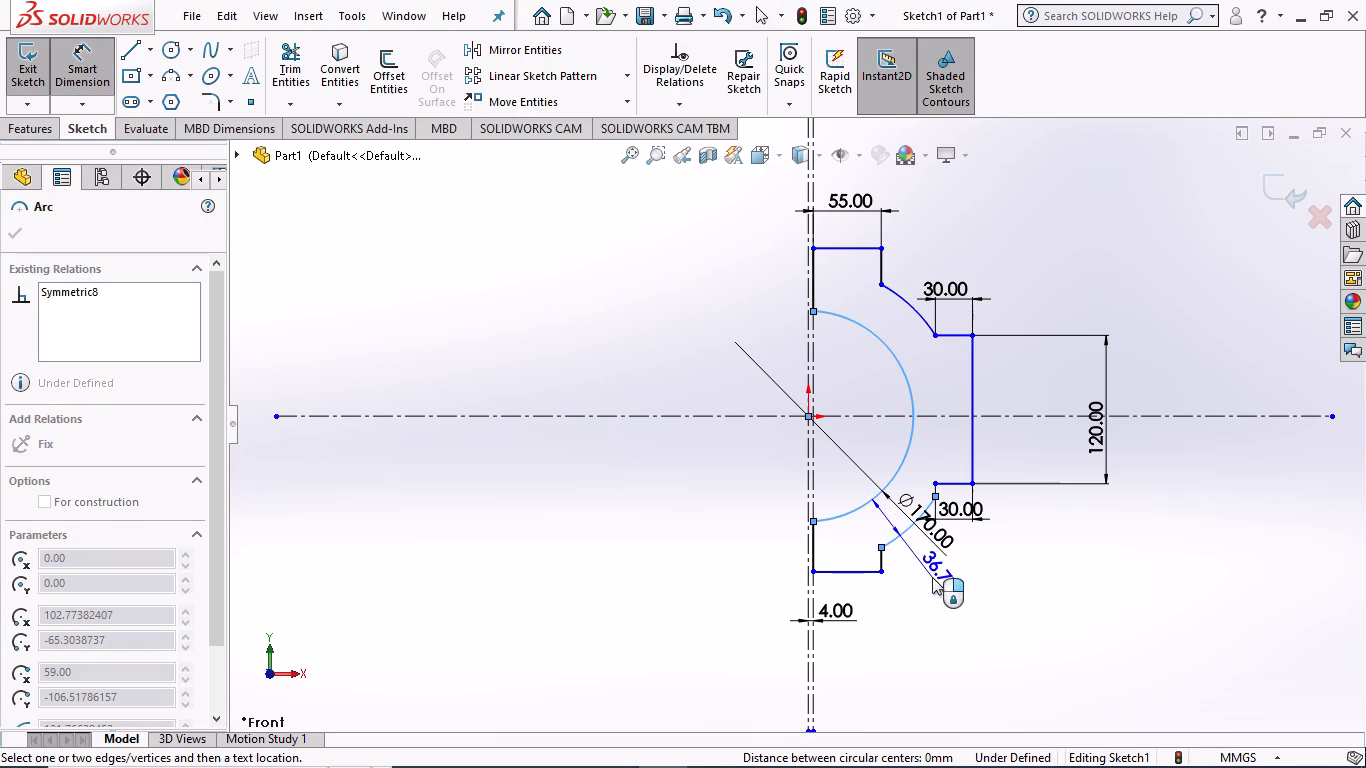
pyautogui.click(952, 579)
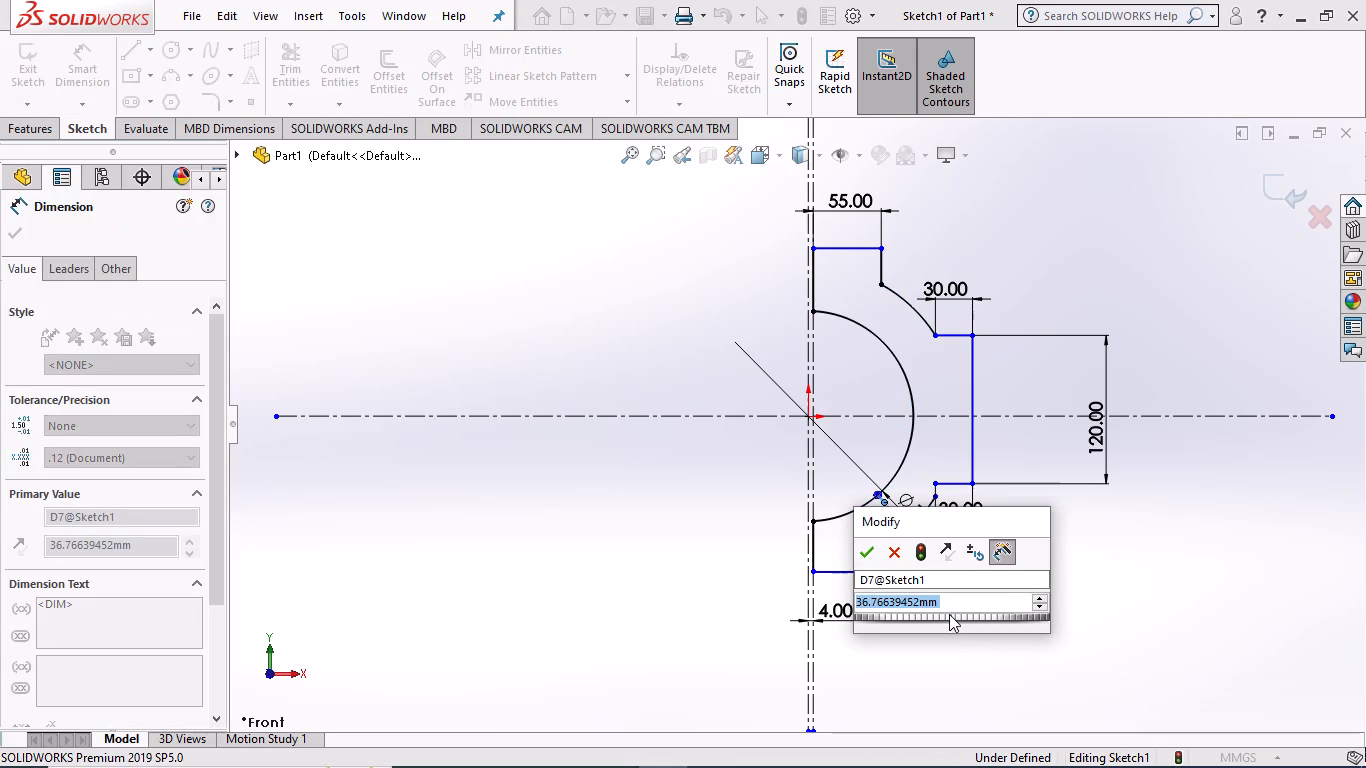
pyautogui.press('2')
pyautogui.press('4')
pyautogui.press('Return')
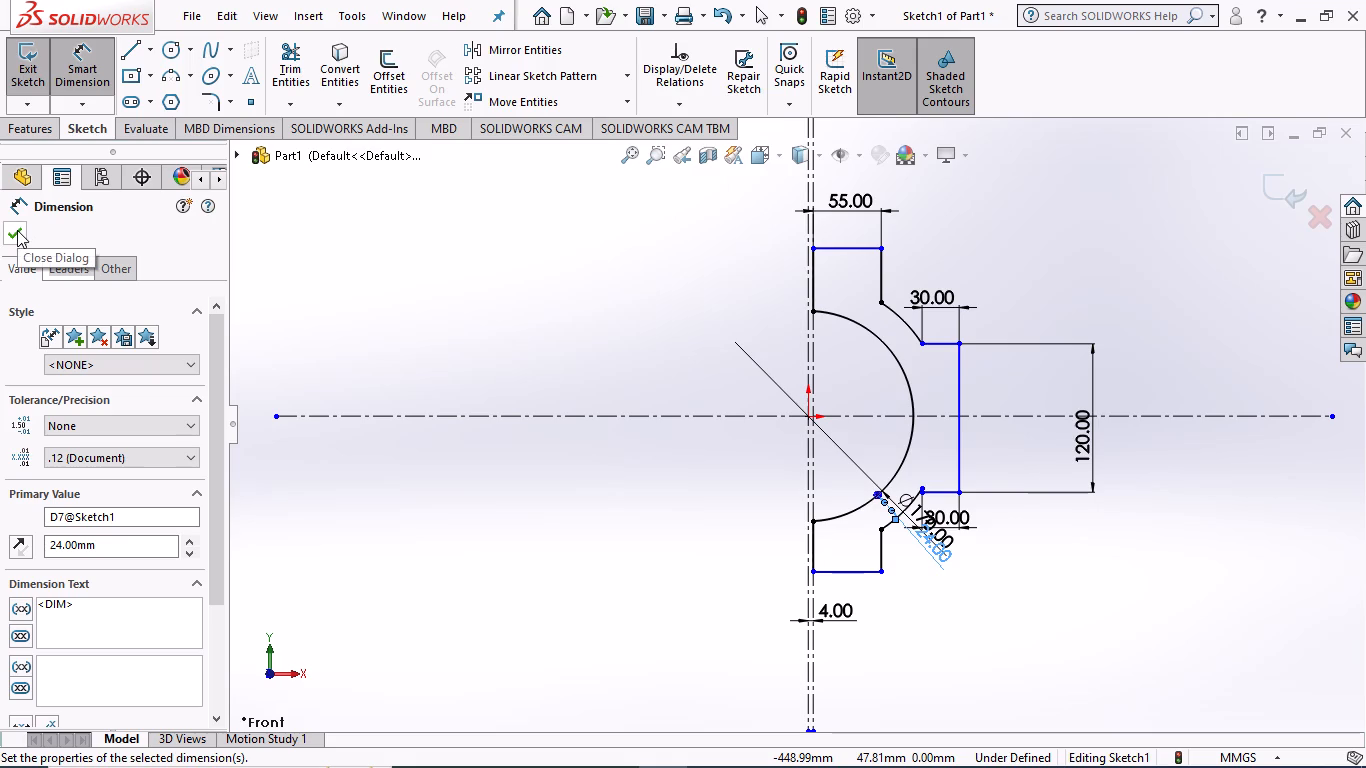
pyautogui.click(10, 227)
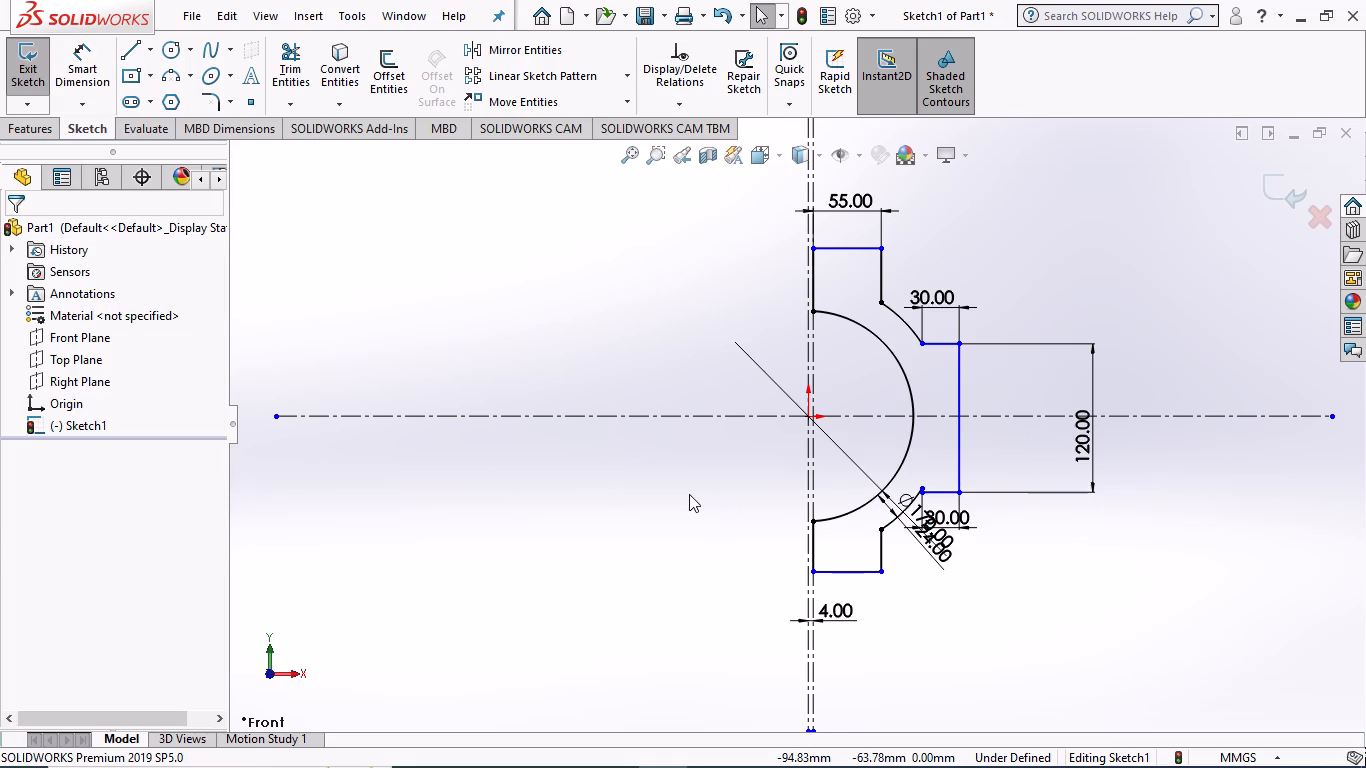
# Dimension the distance from the origin to the outer vertical edge of the side block as 120 mm.
pyautogui.click(57, 71)
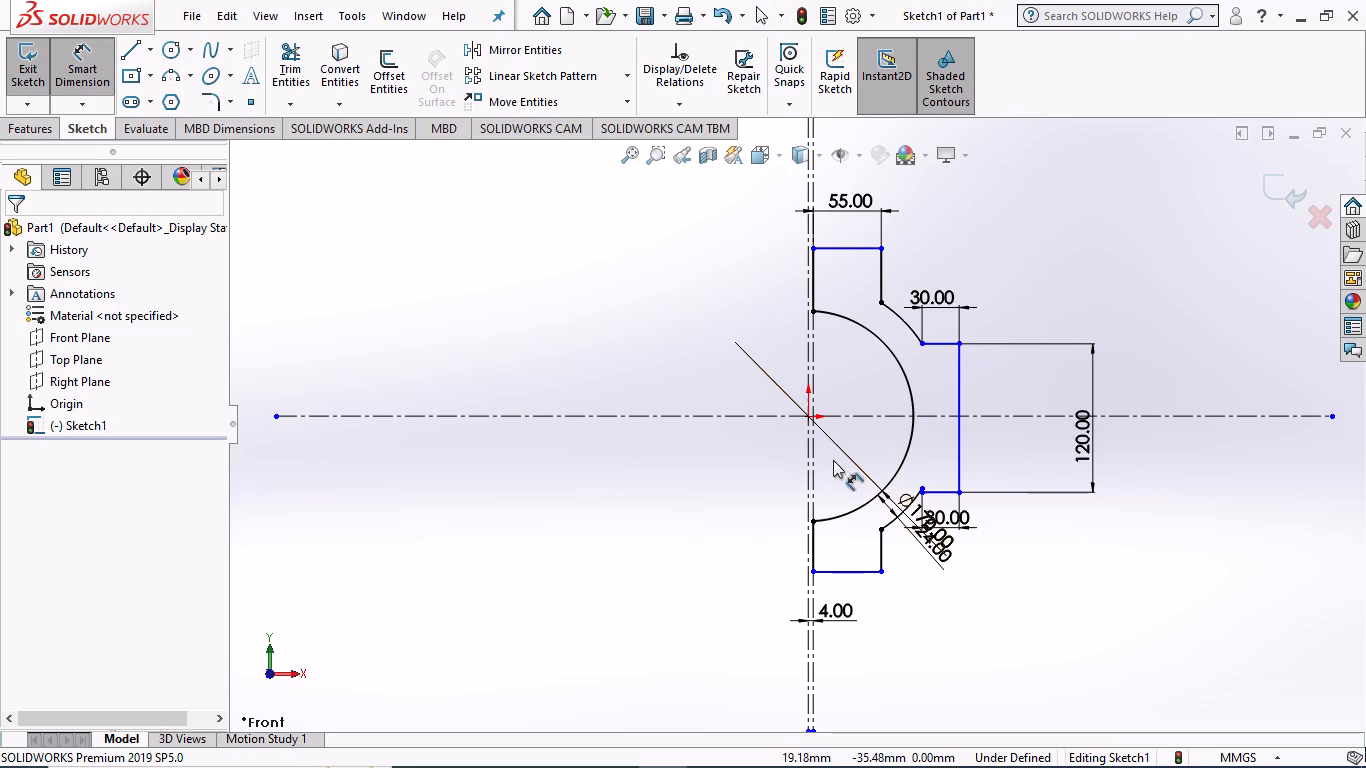
pyautogui.scroll(-5, 817, 424)
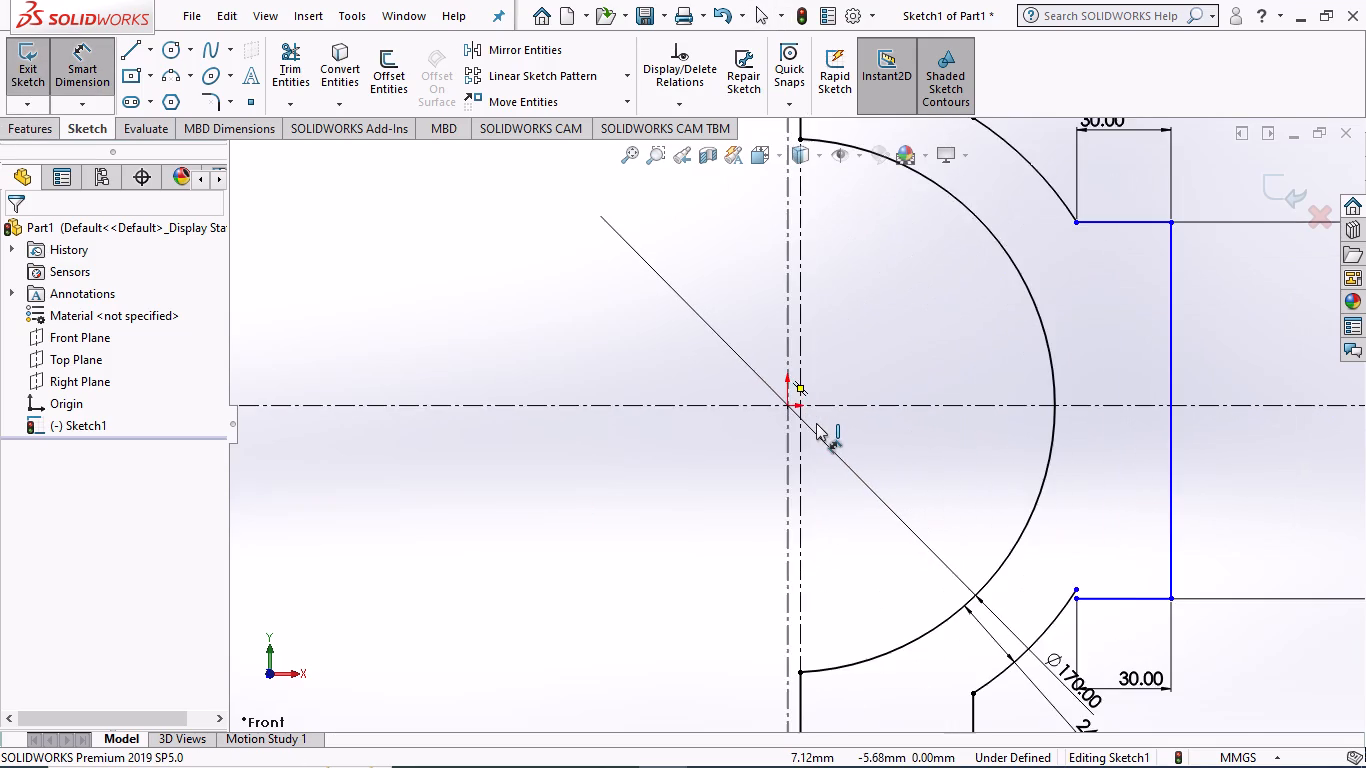
pyautogui.scroll(-1, 816, 423)
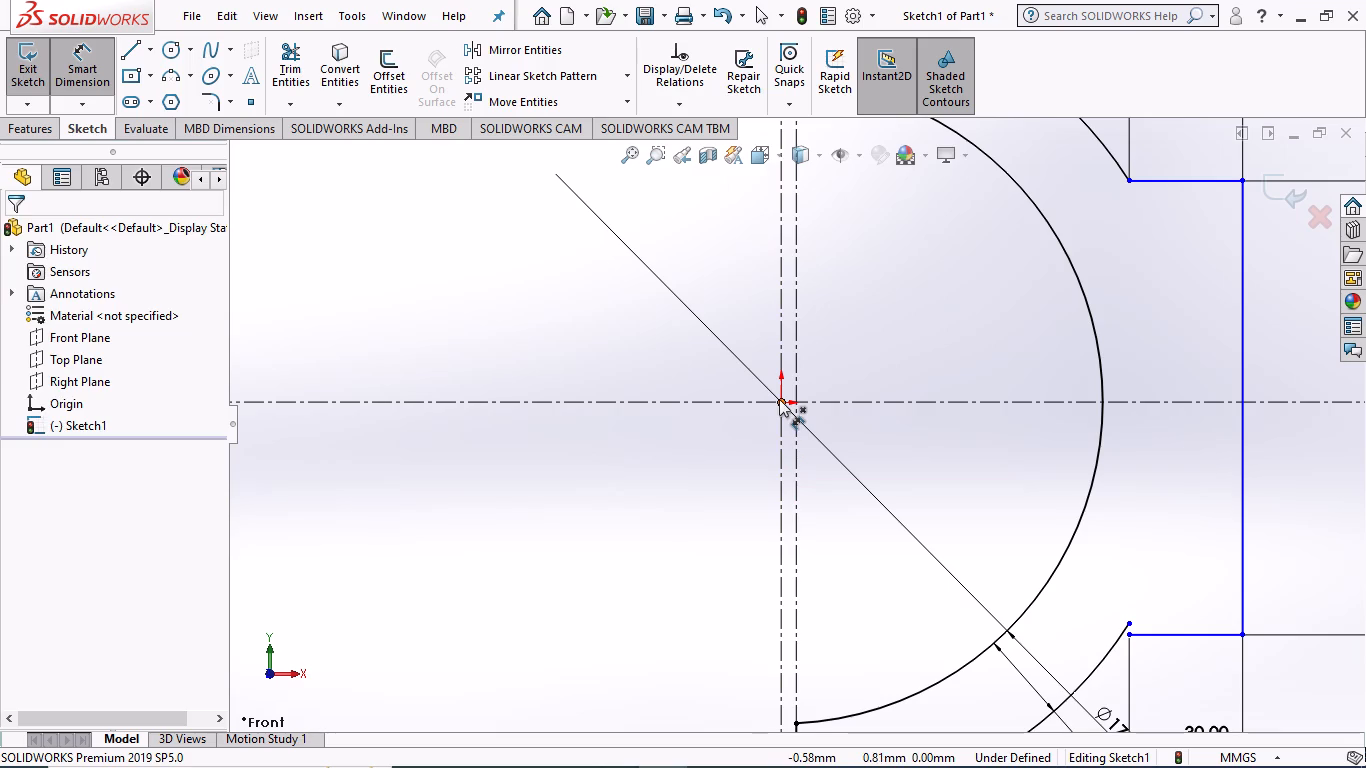
pyautogui.click(779, 399)
pyautogui.scroll(1, 1188, 420)
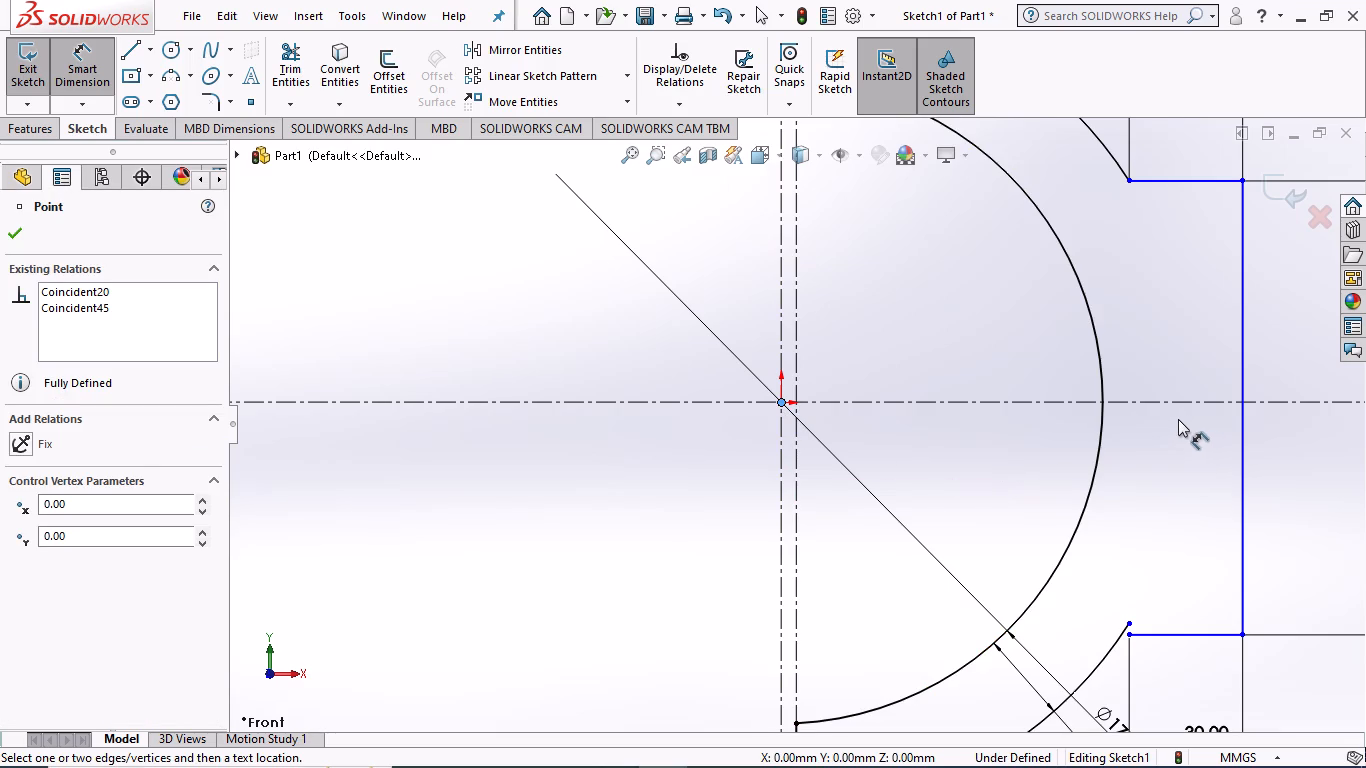
pyautogui.click(1164, 406)
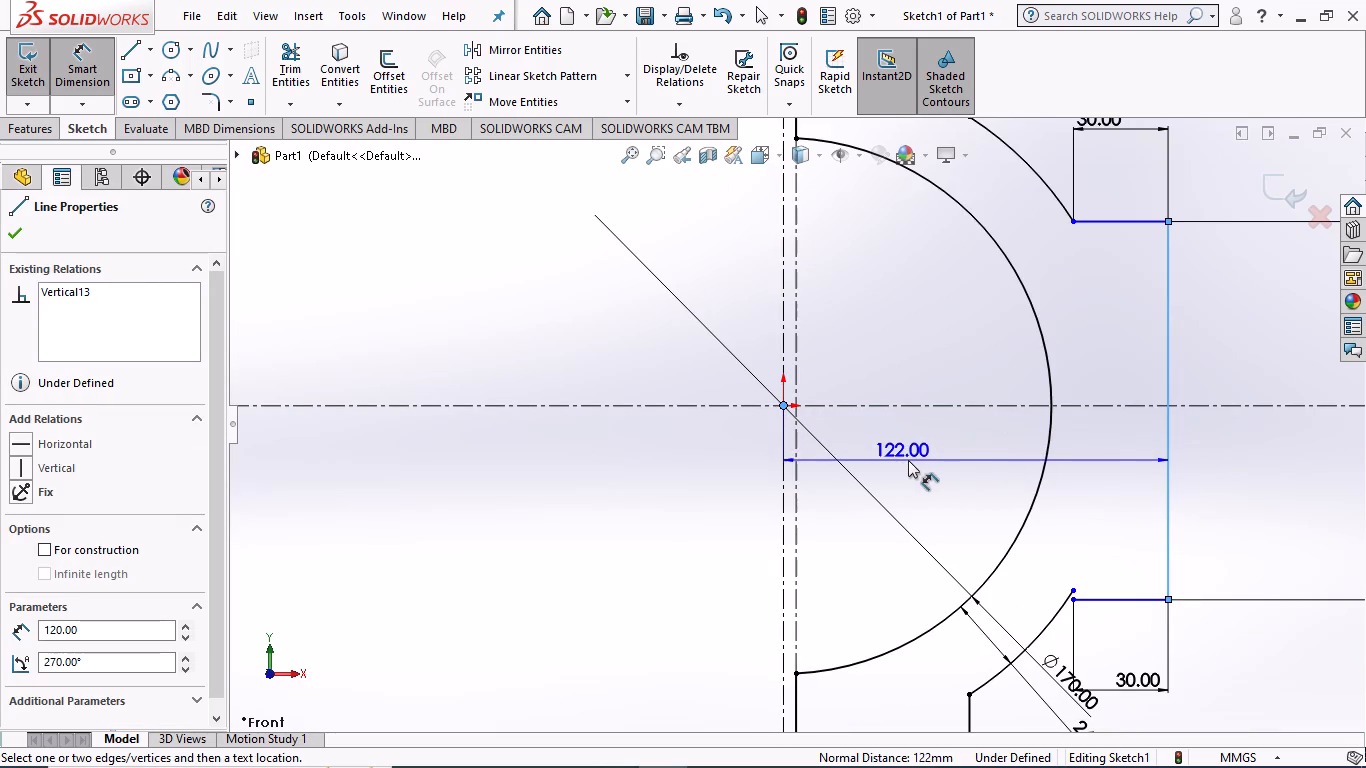
pyautogui.click(932, 453)
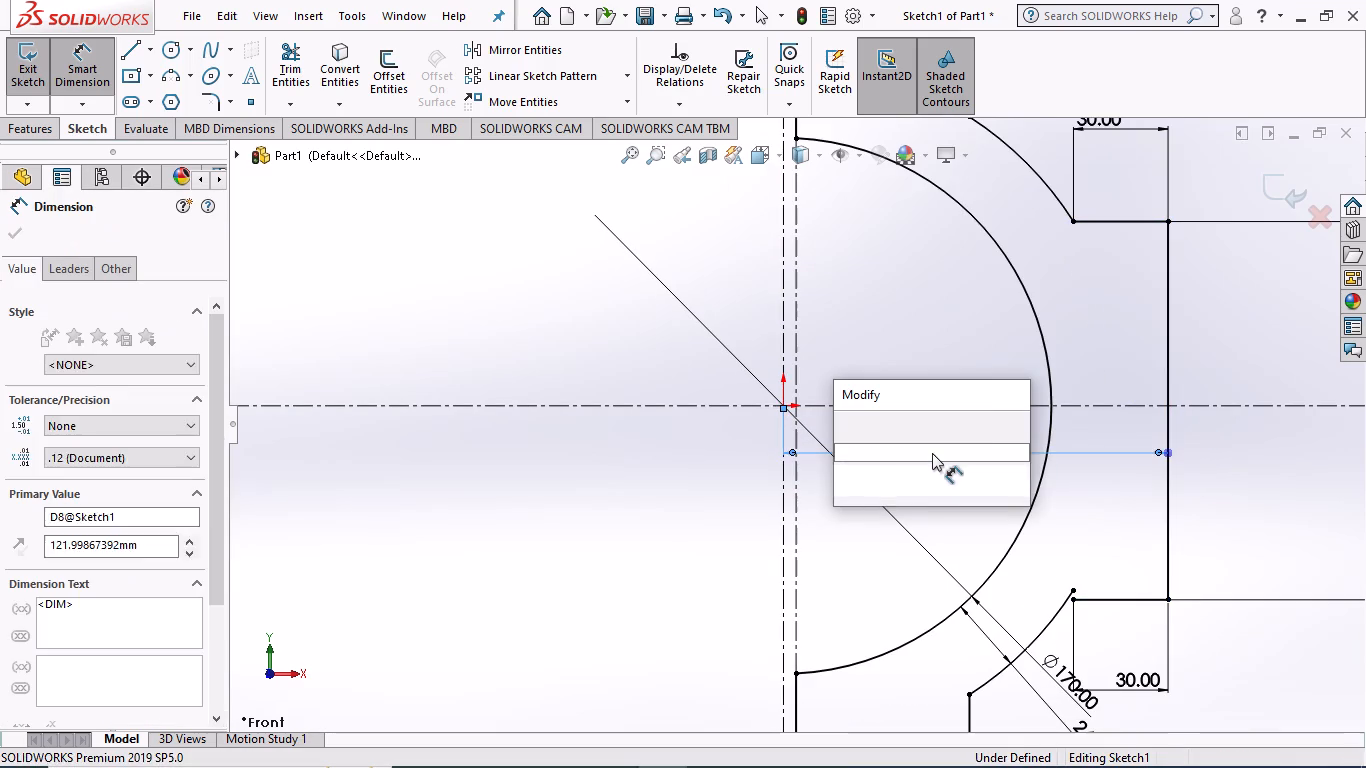
pyautogui.write('120')
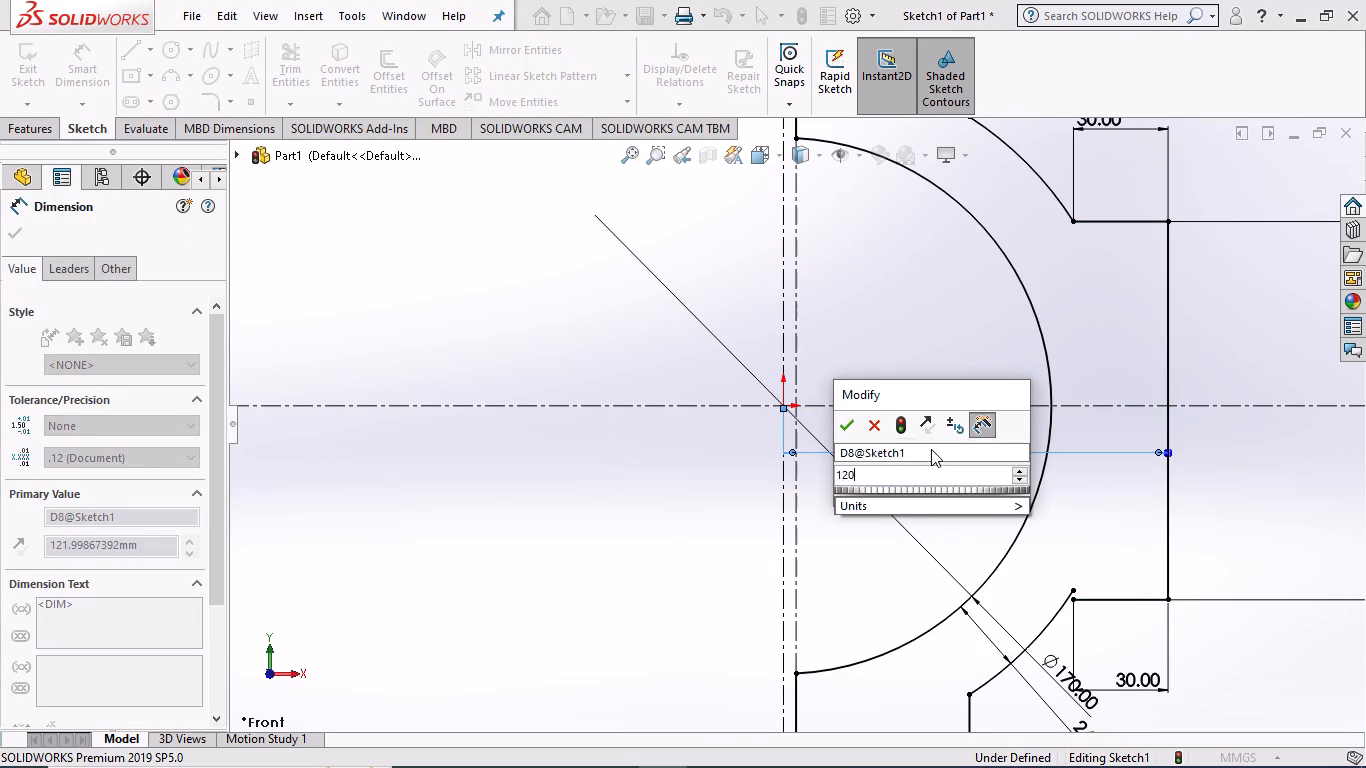
pyautogui.press('Return')
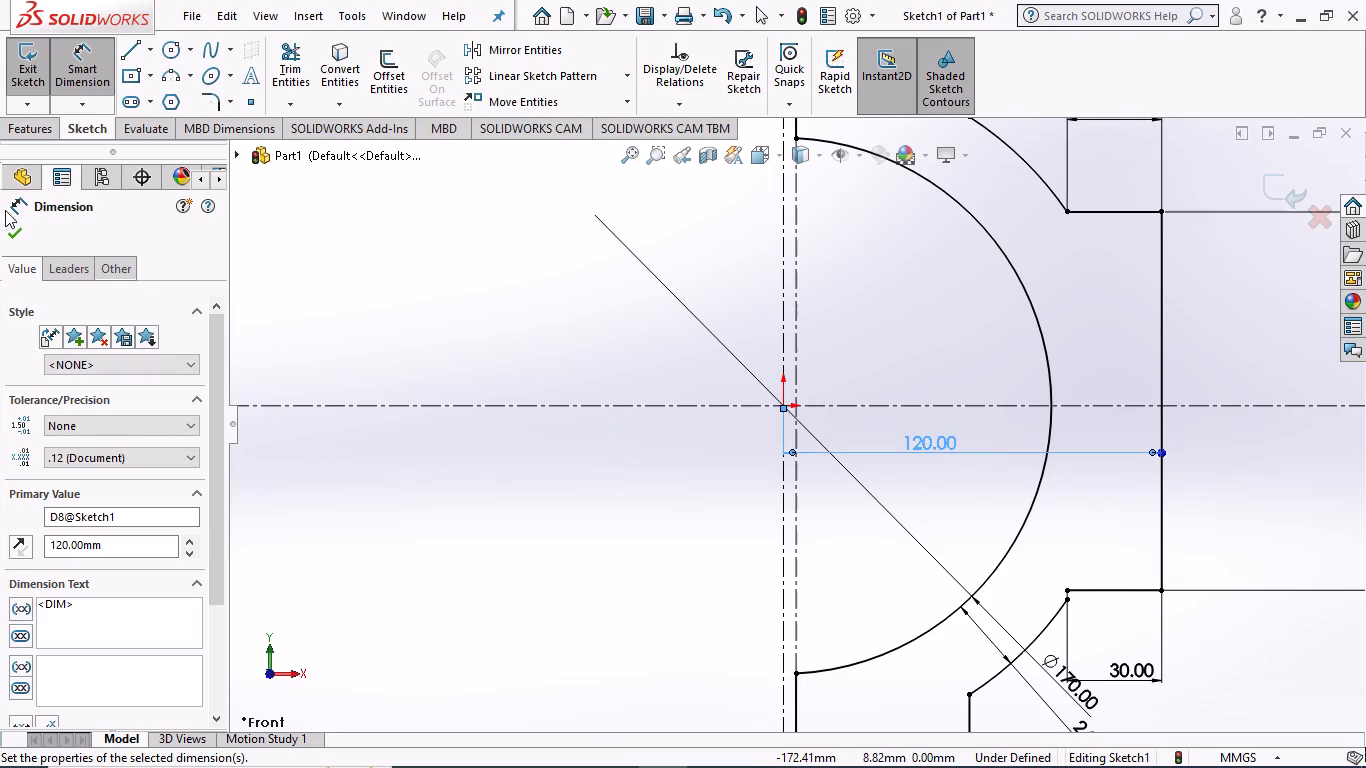
pyautogui.click(12, 225)
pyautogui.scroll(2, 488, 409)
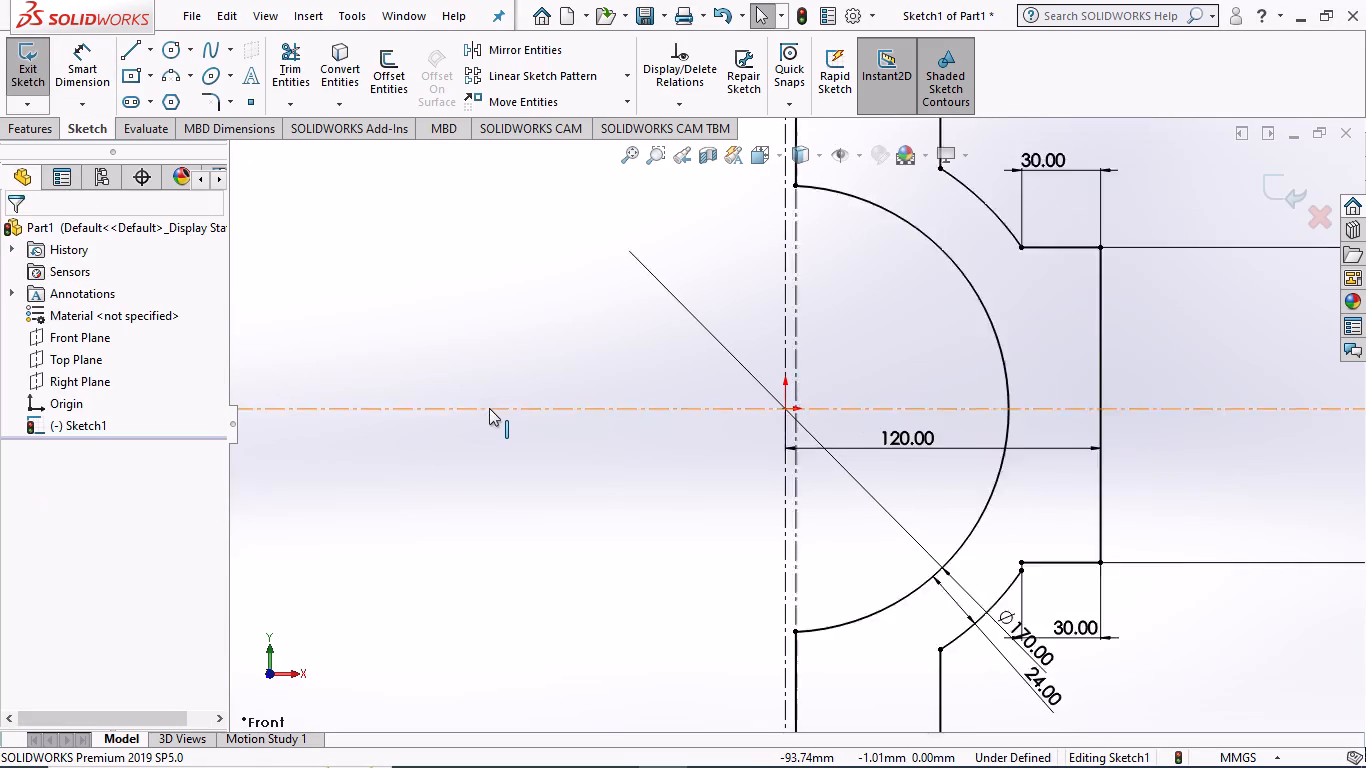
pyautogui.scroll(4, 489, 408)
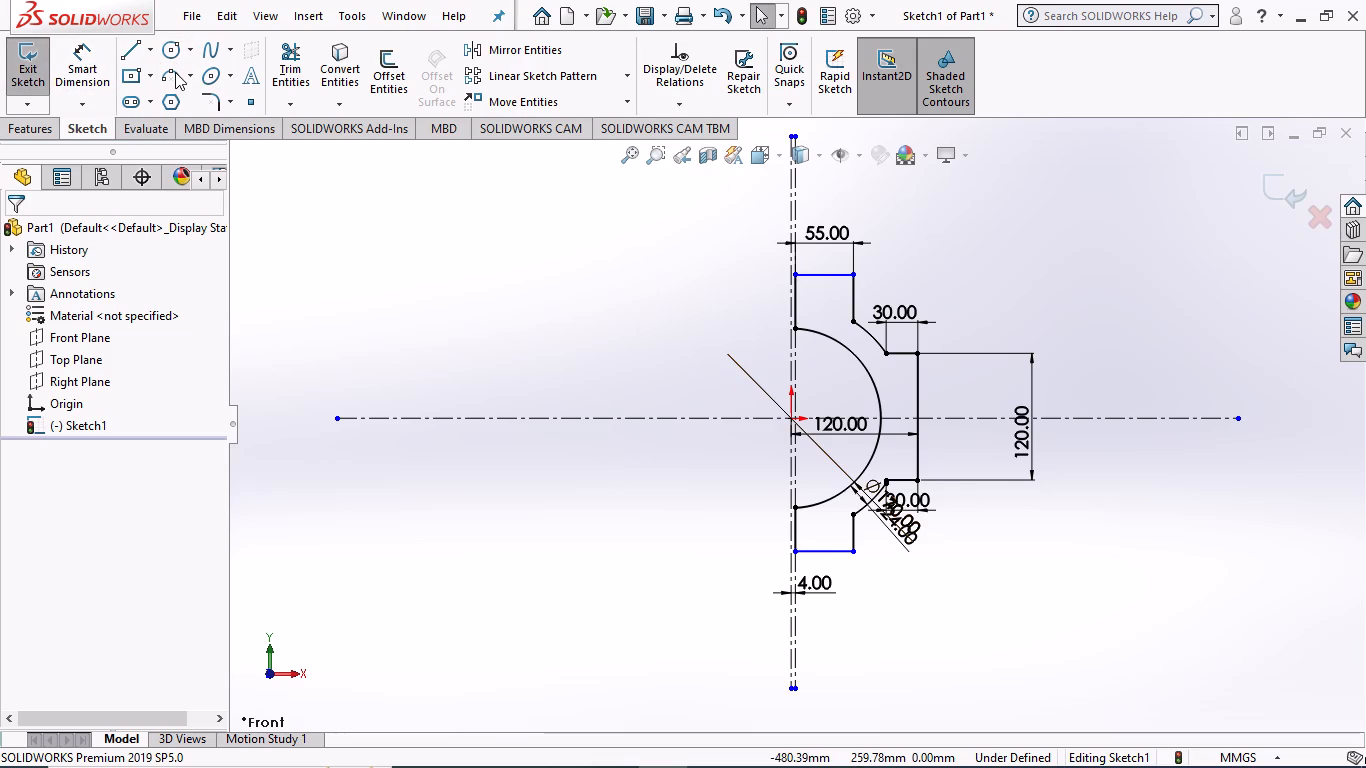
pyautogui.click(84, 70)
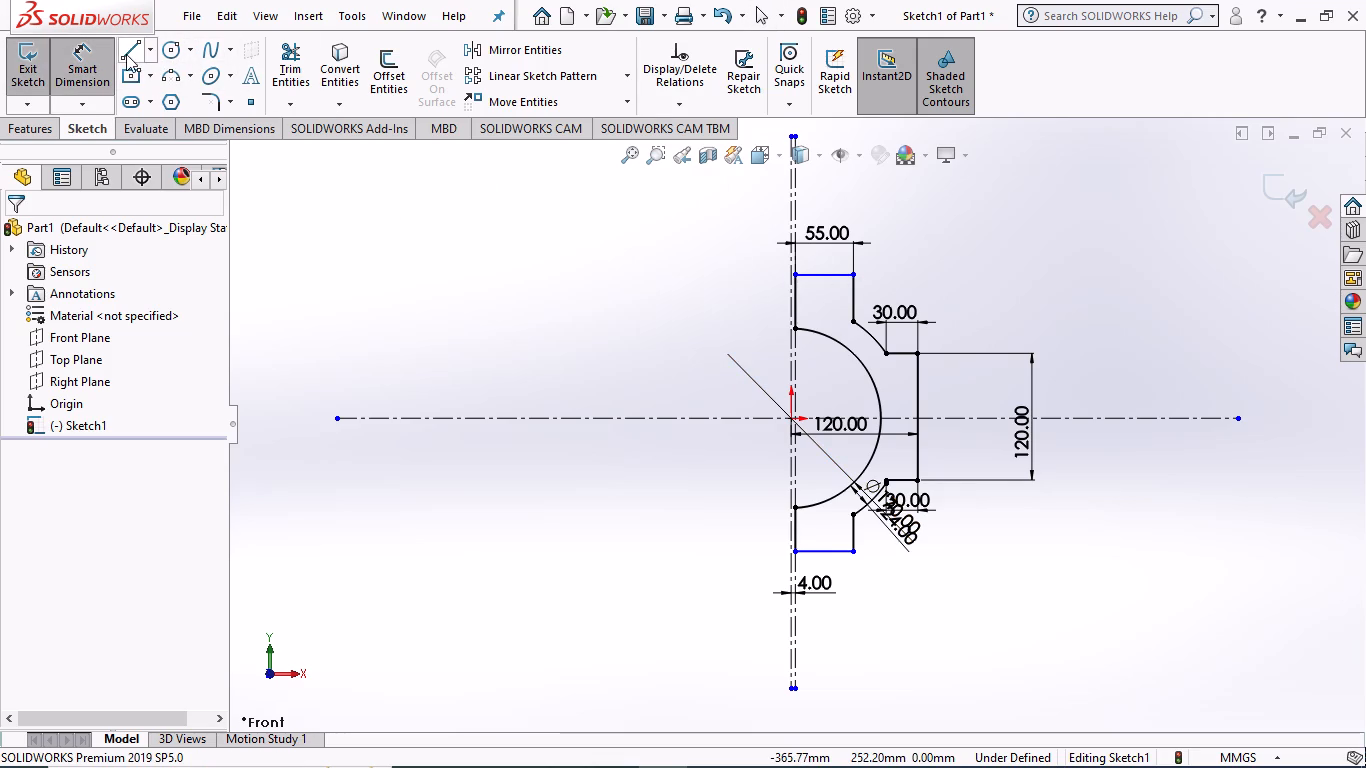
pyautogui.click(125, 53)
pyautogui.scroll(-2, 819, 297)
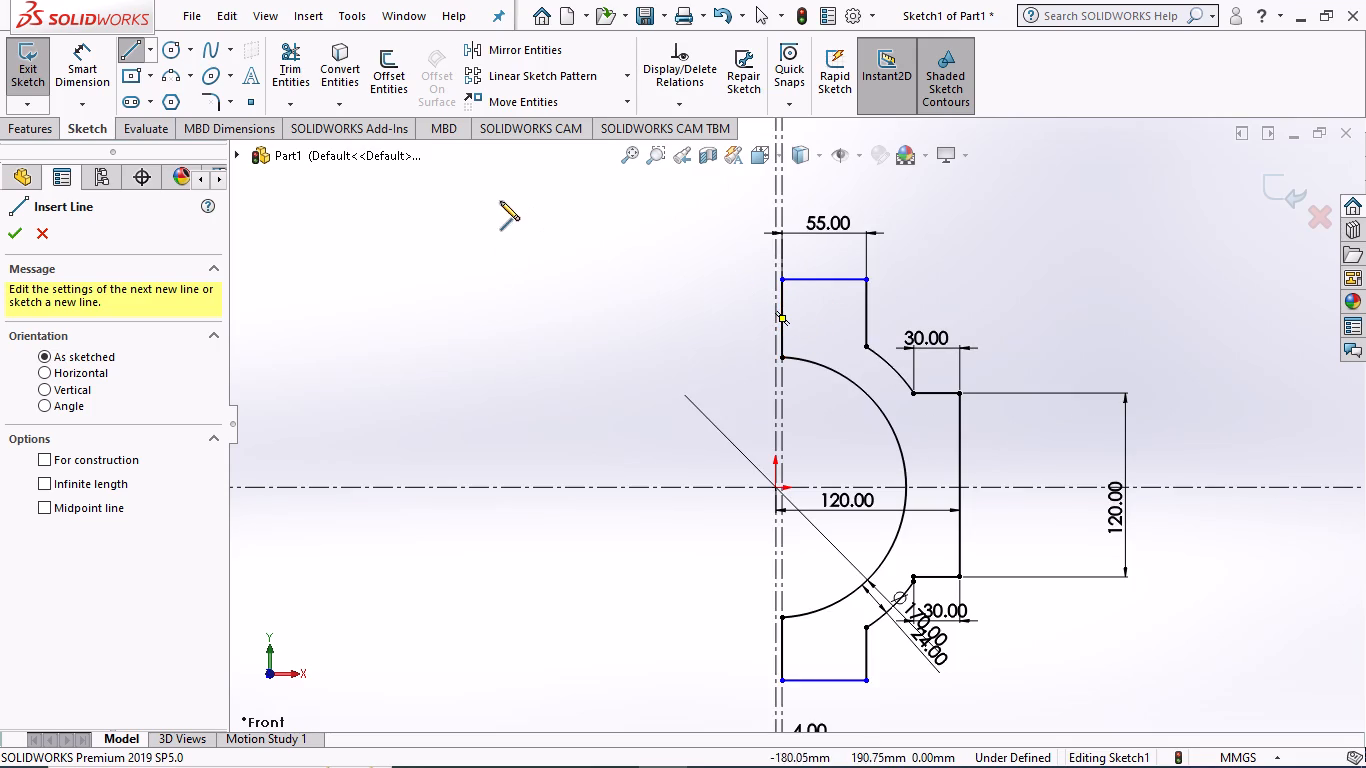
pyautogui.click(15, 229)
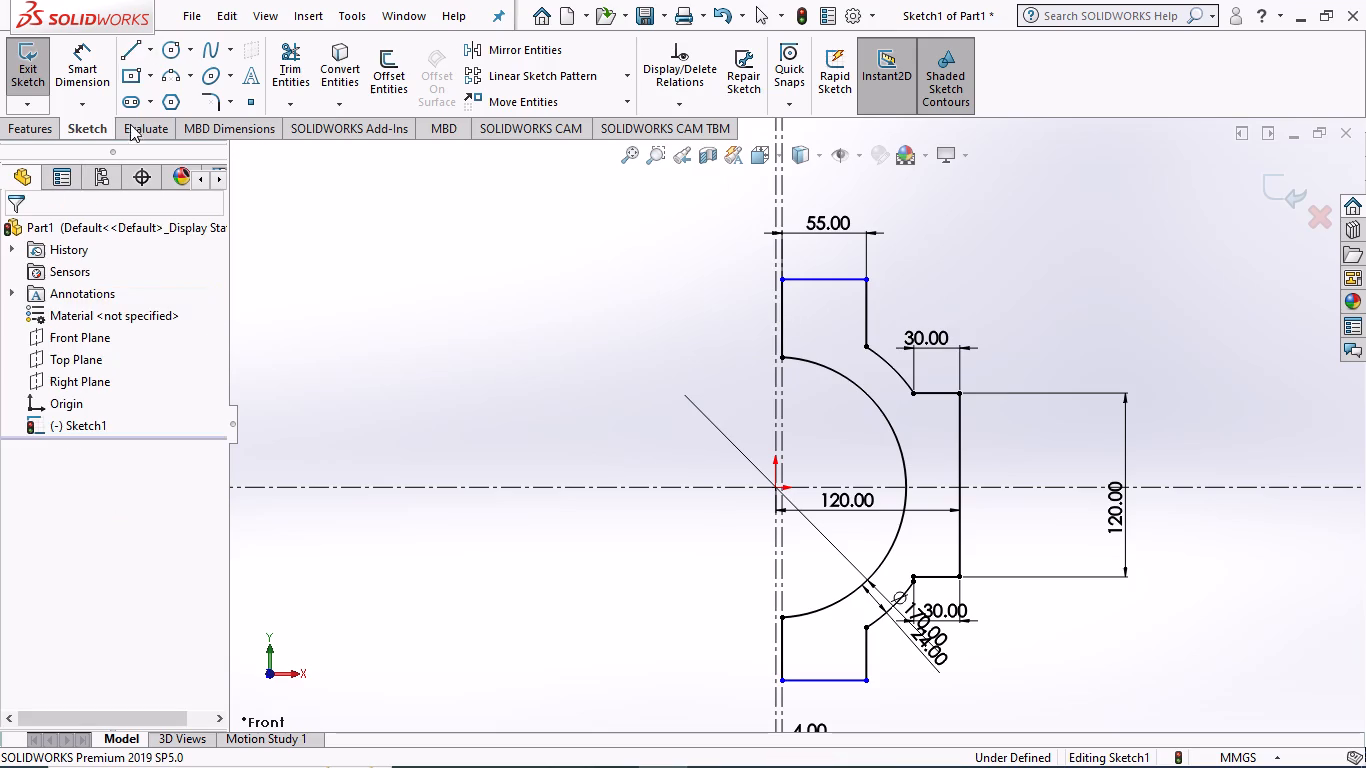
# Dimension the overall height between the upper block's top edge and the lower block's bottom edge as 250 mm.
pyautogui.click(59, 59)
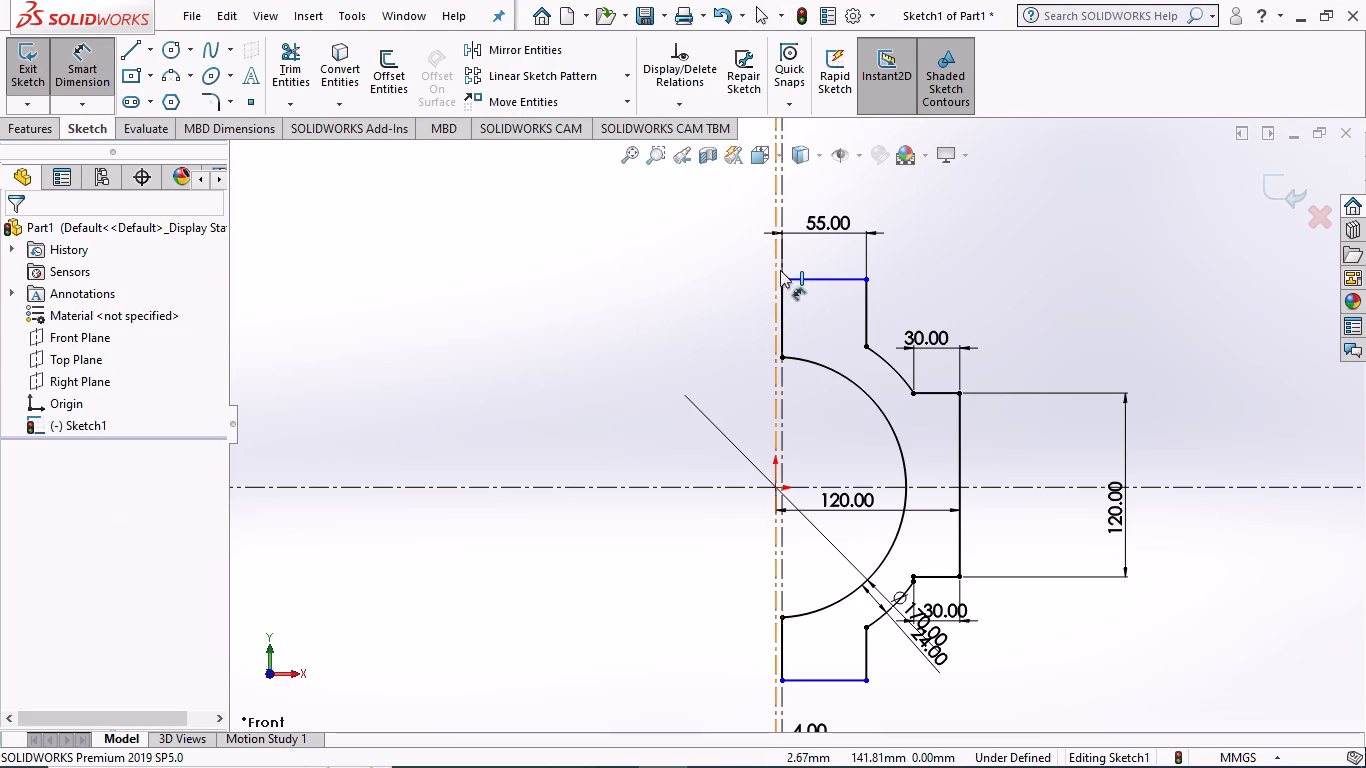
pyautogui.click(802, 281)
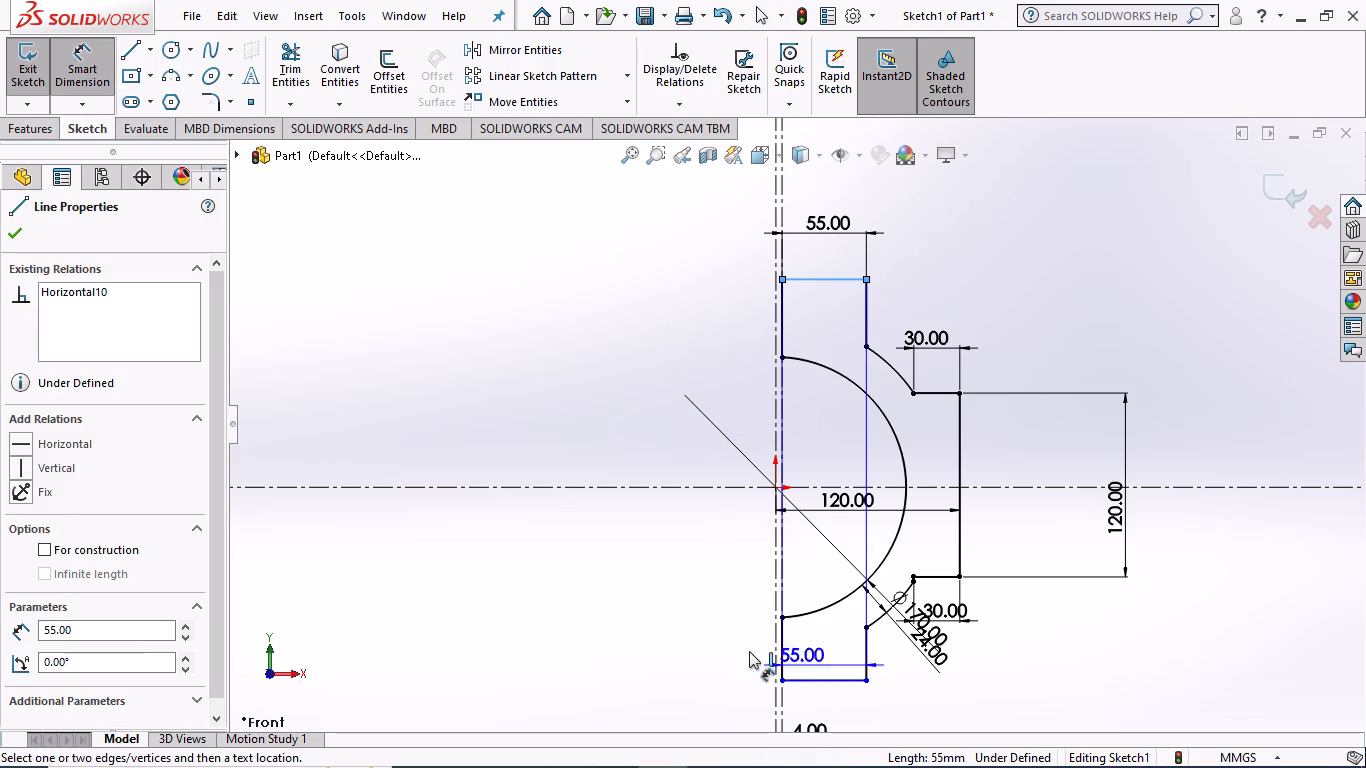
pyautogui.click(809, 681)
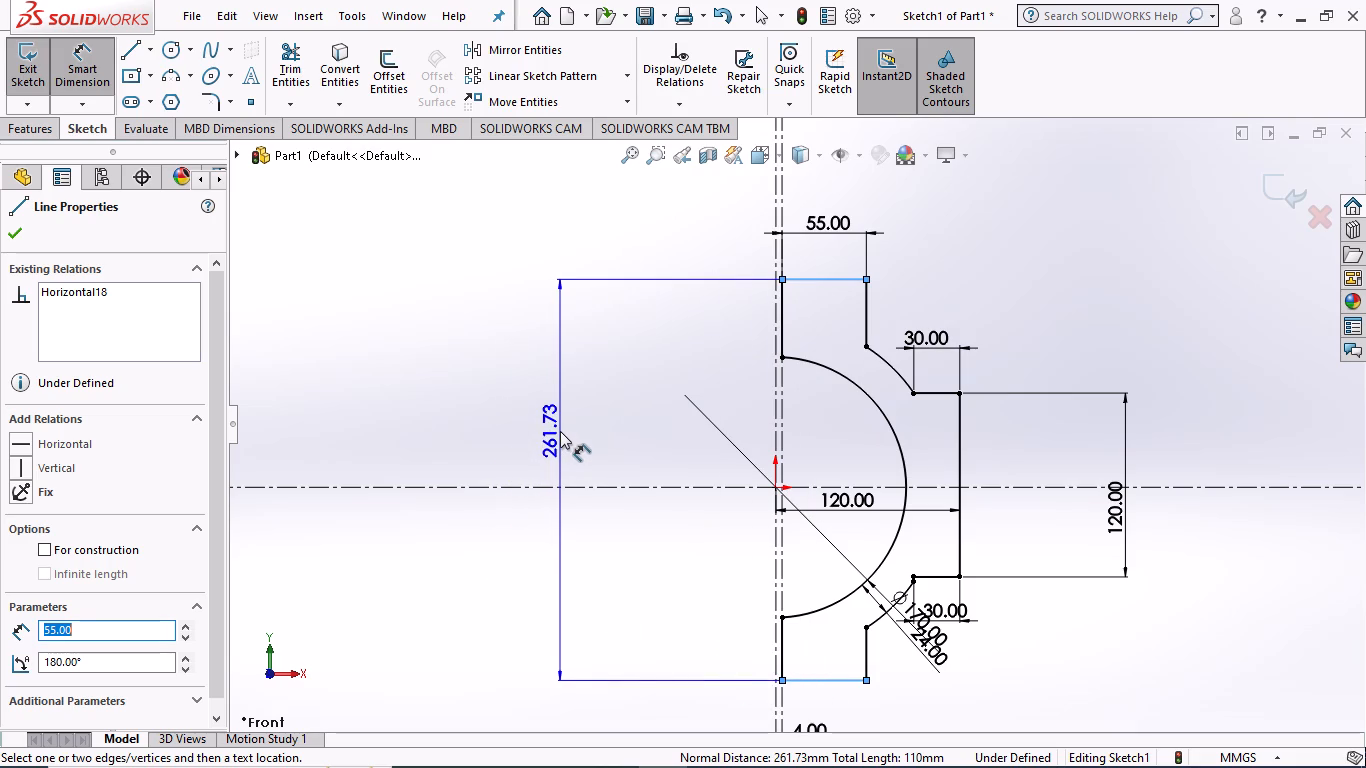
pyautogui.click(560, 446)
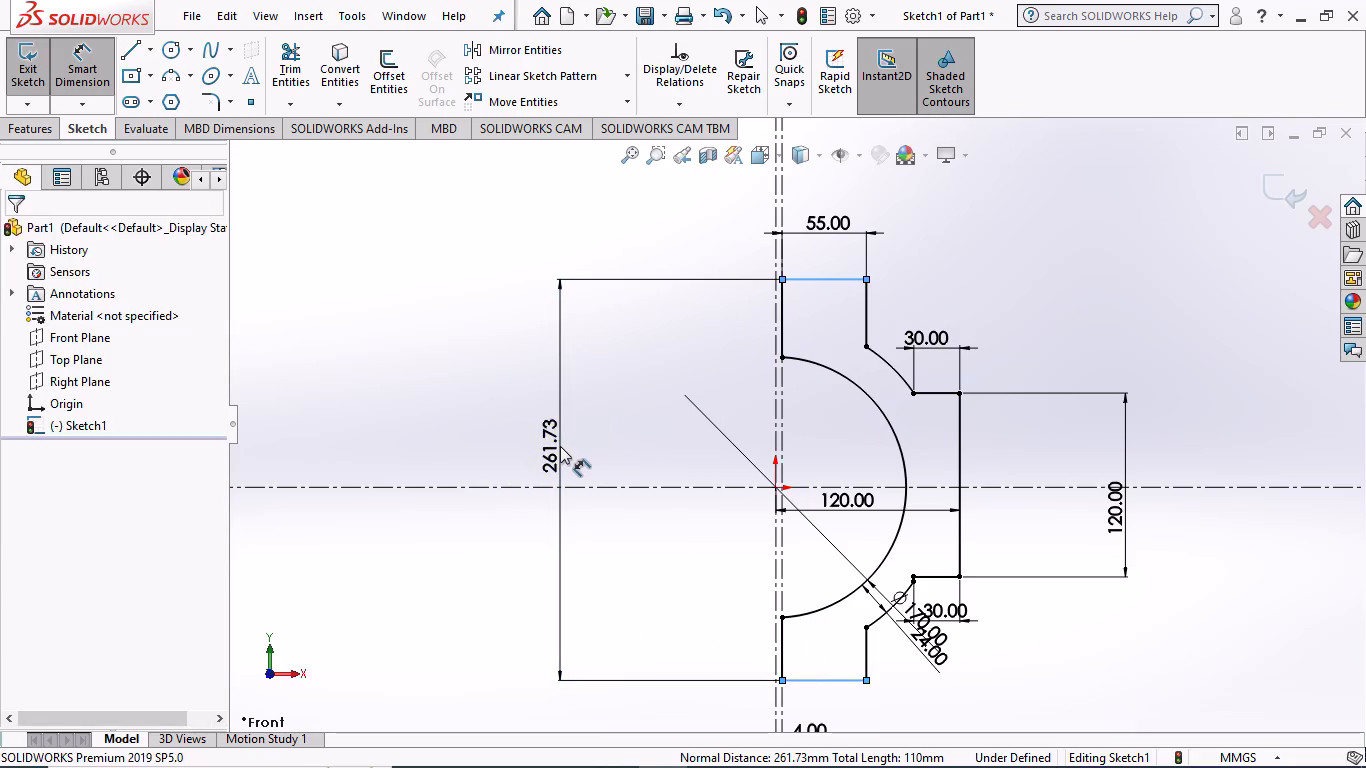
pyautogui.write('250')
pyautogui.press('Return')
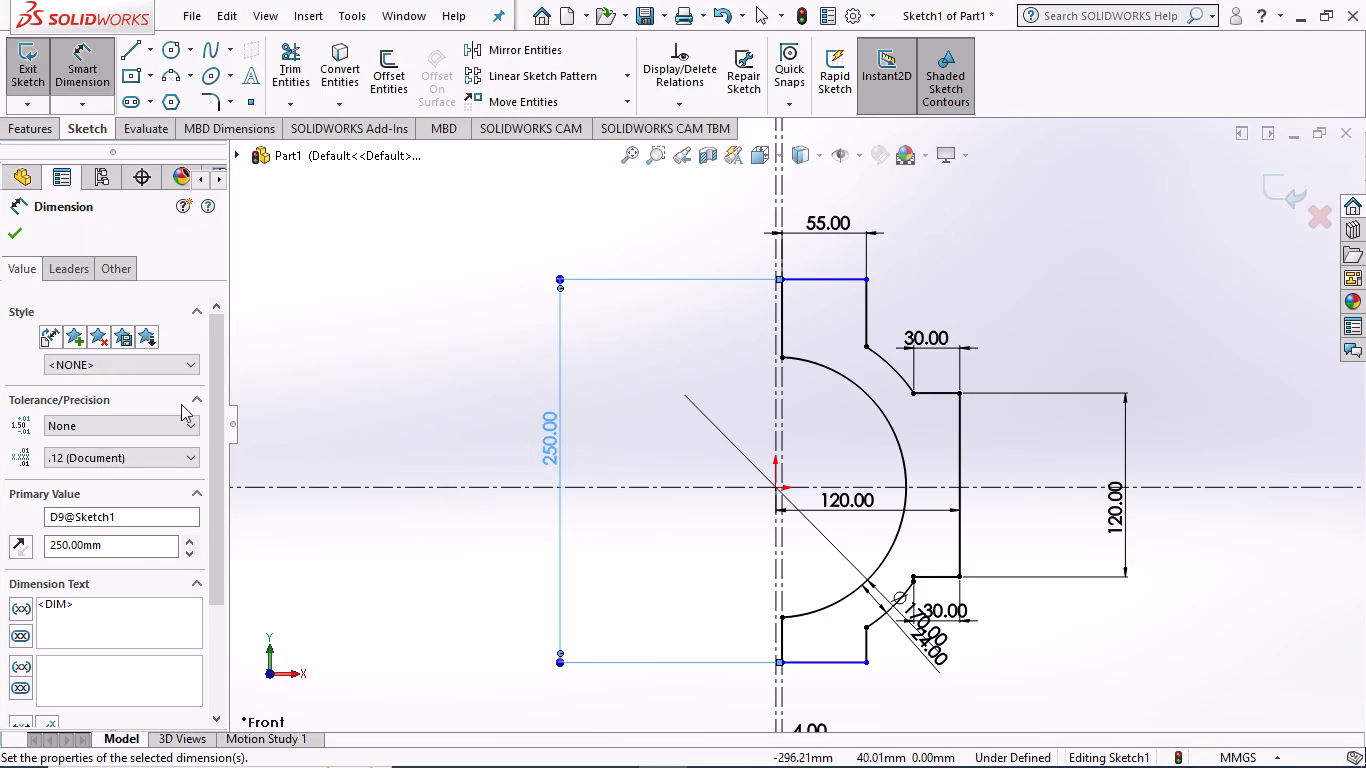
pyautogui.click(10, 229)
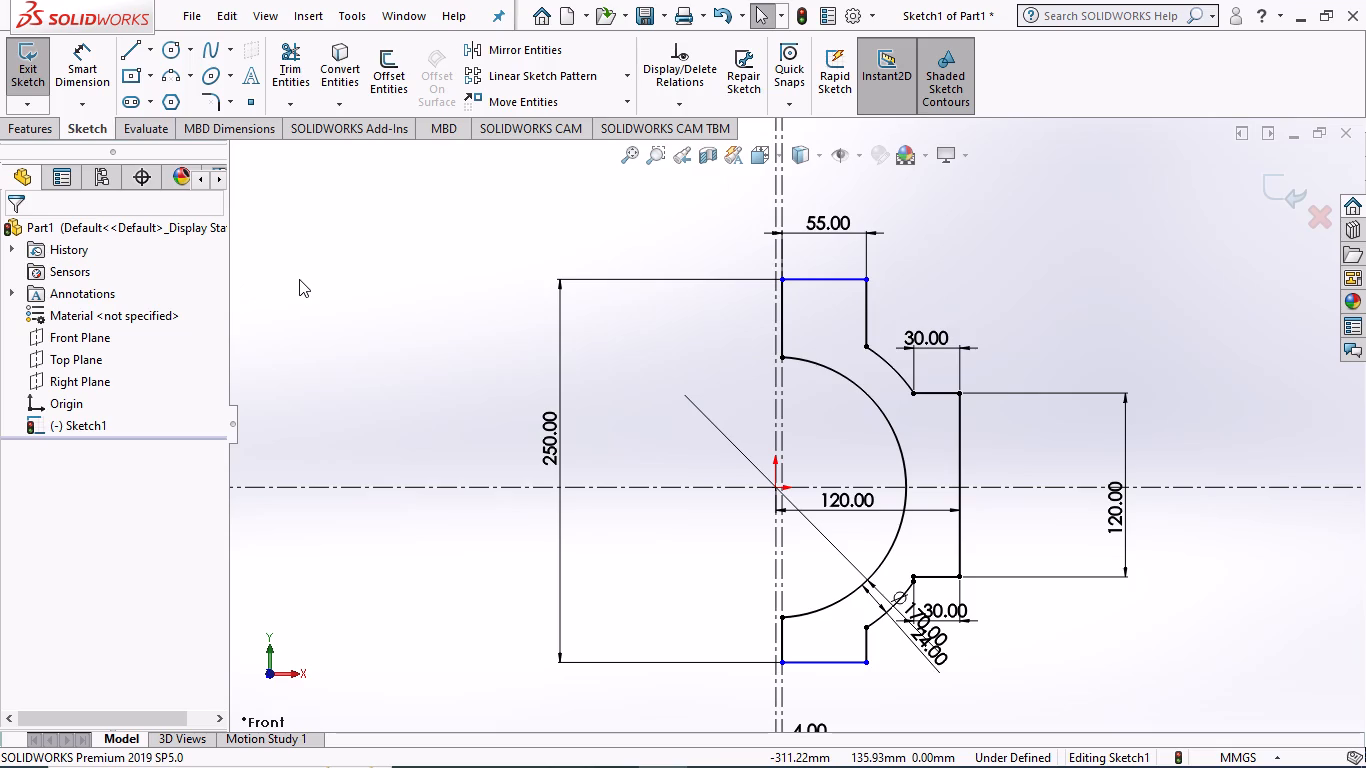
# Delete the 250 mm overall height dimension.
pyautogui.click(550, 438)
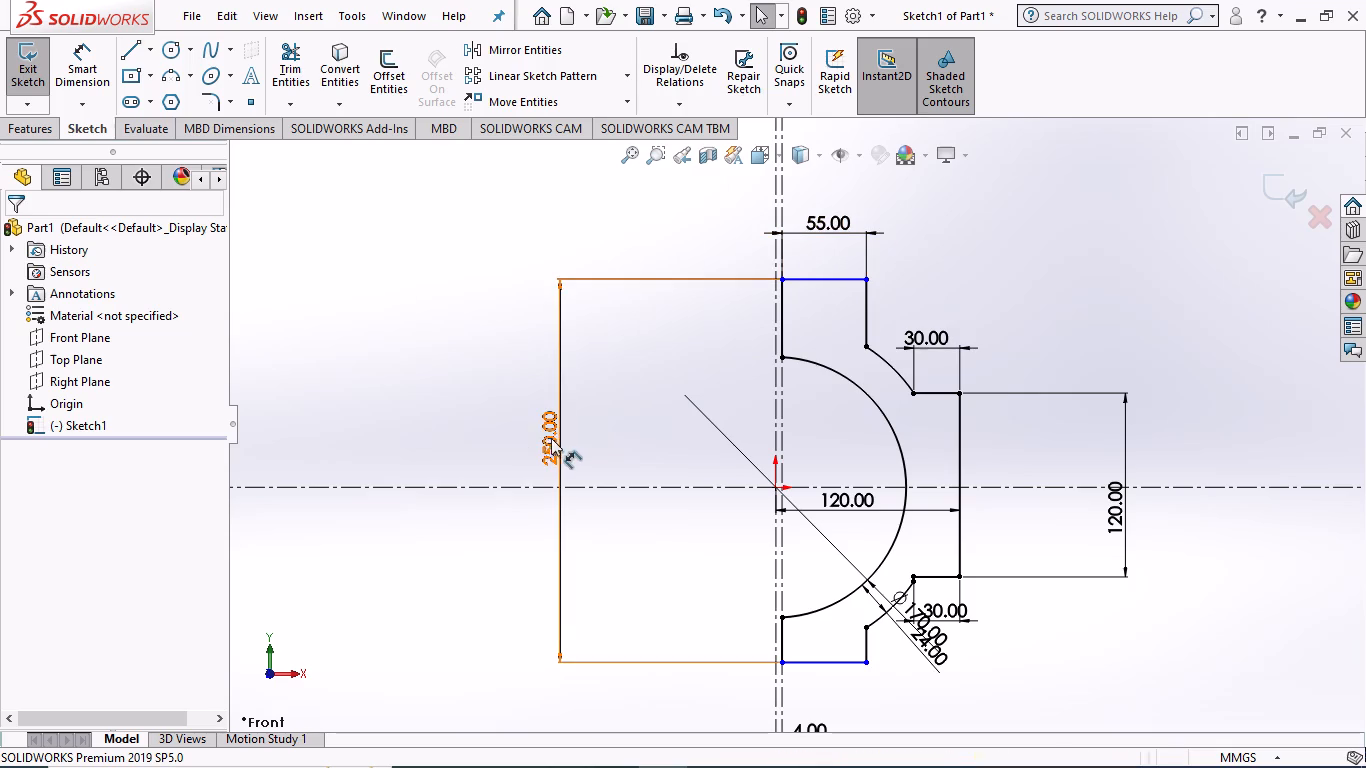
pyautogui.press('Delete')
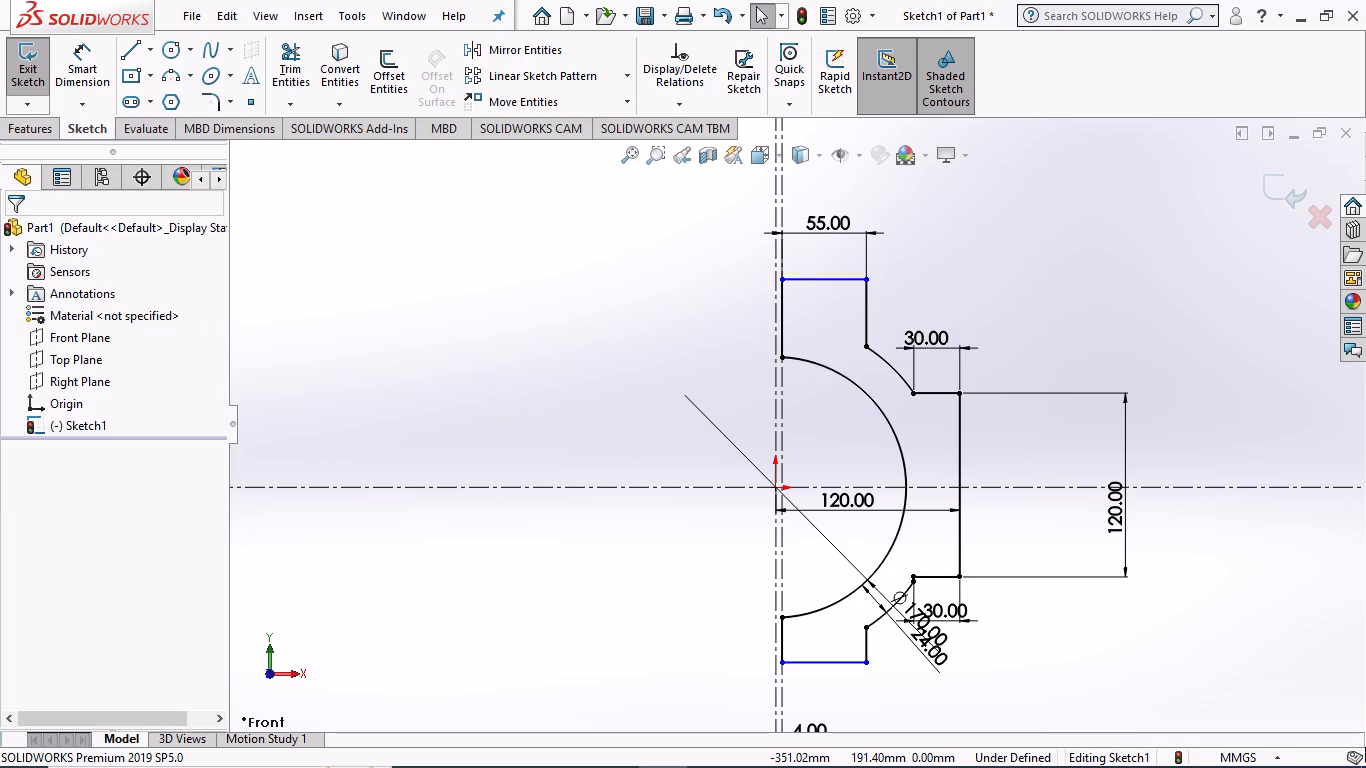
# Dimension the height from the half circle's upper endpoint to the upper block's top edge as 40 mm.
pyautogui.click(76, 63)
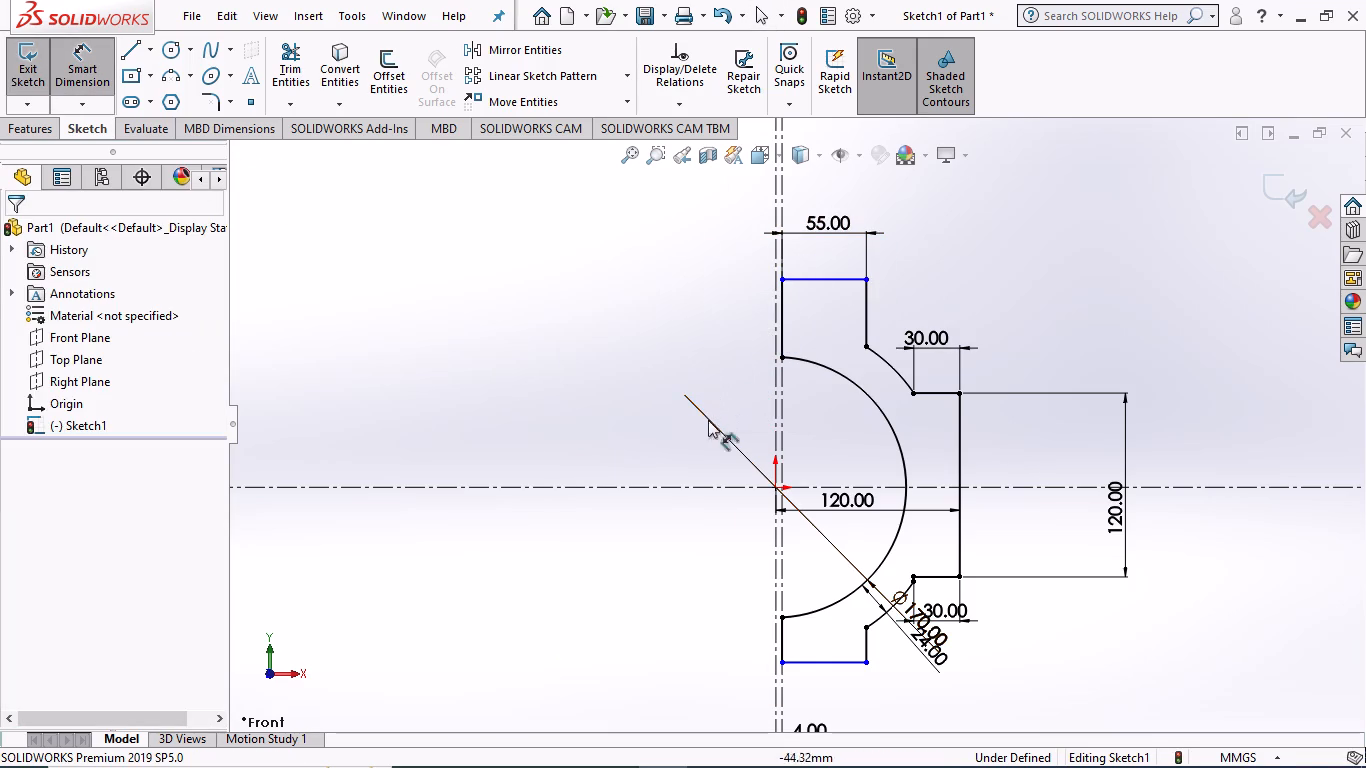
pyautogui.click(813, 280)
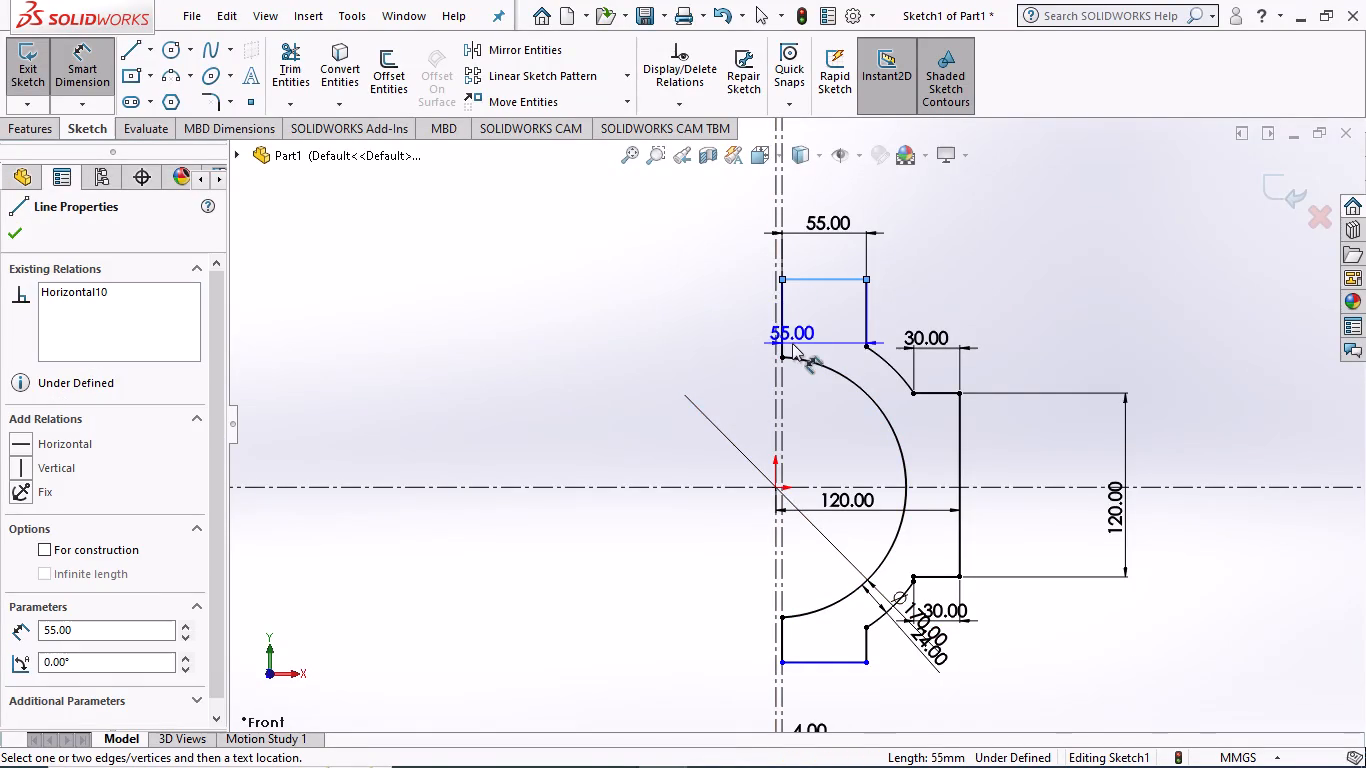
pyautogui.click(780, 355)
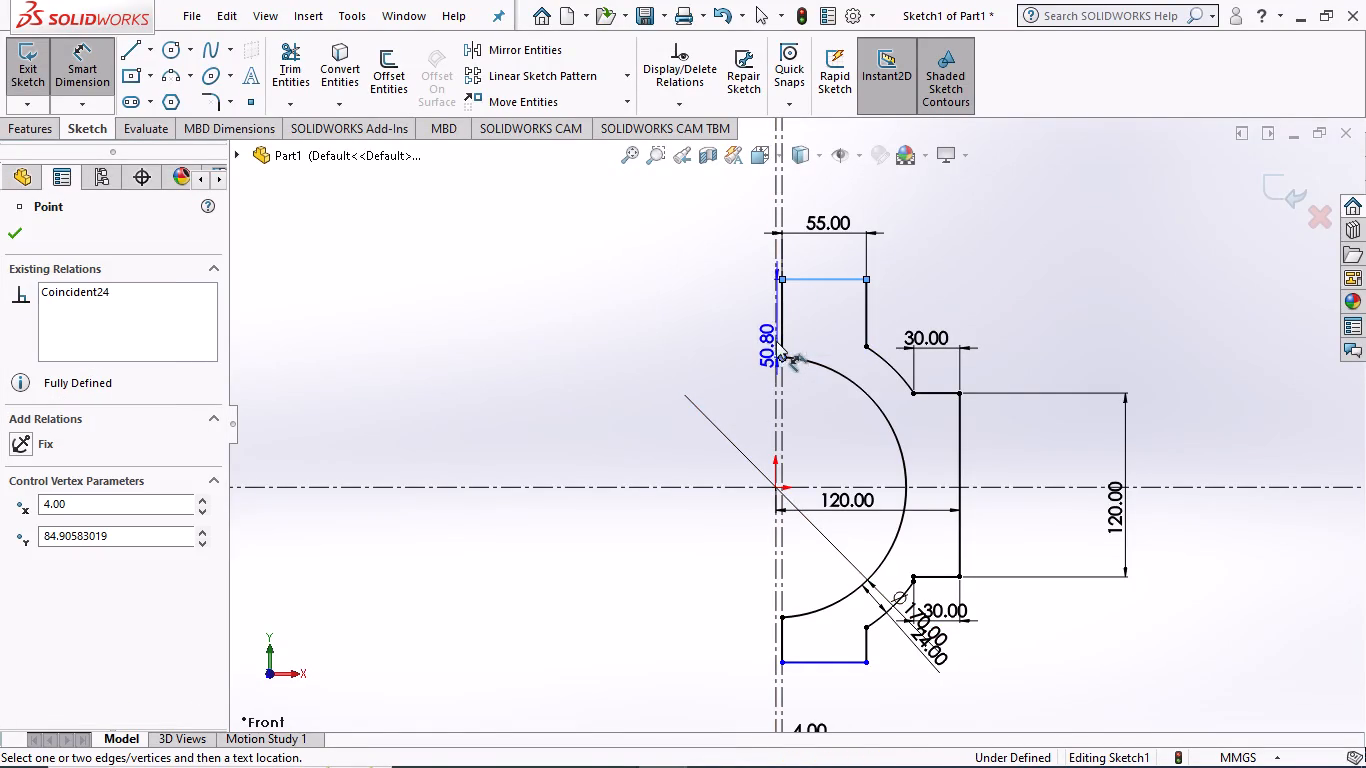
pyautogui.click(687, 315)
pyautogui.press('4')
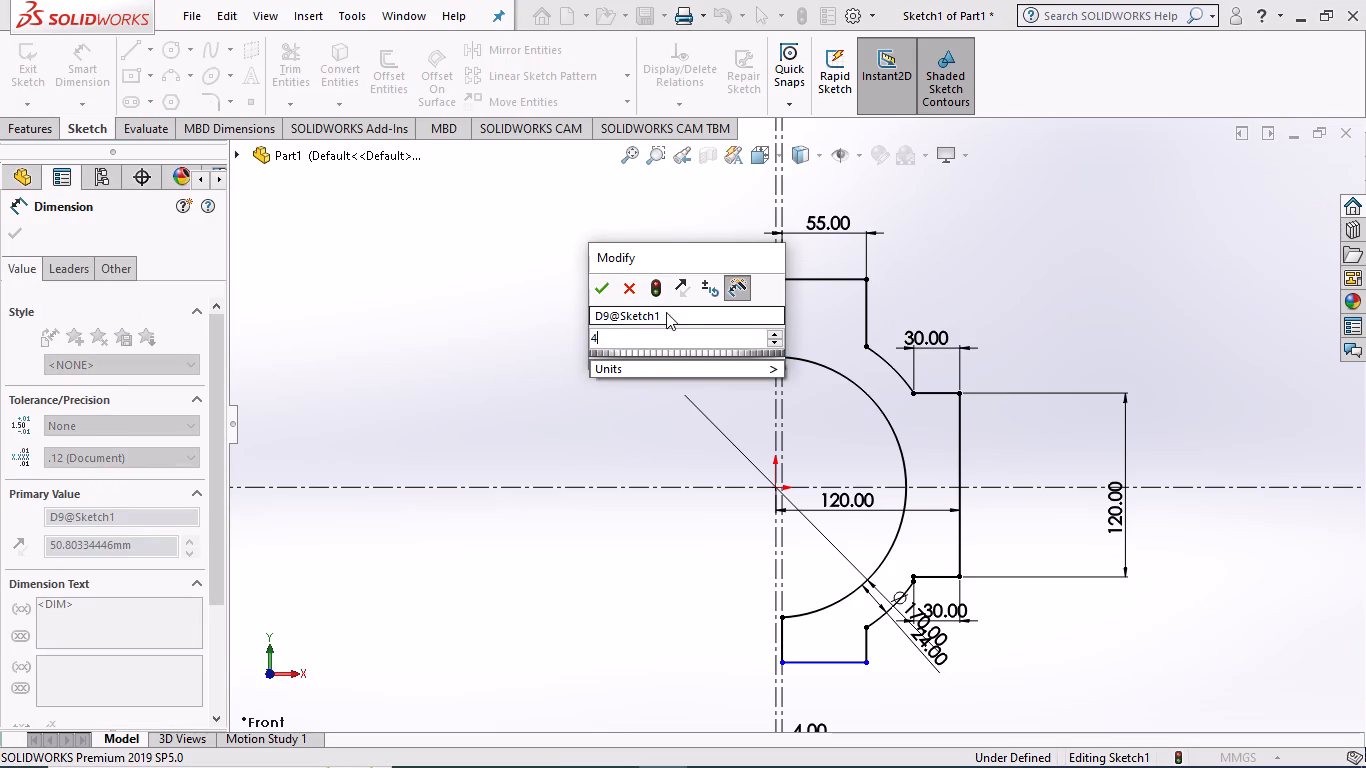
pyautogui.press('0')
pyautogui.press('Return')
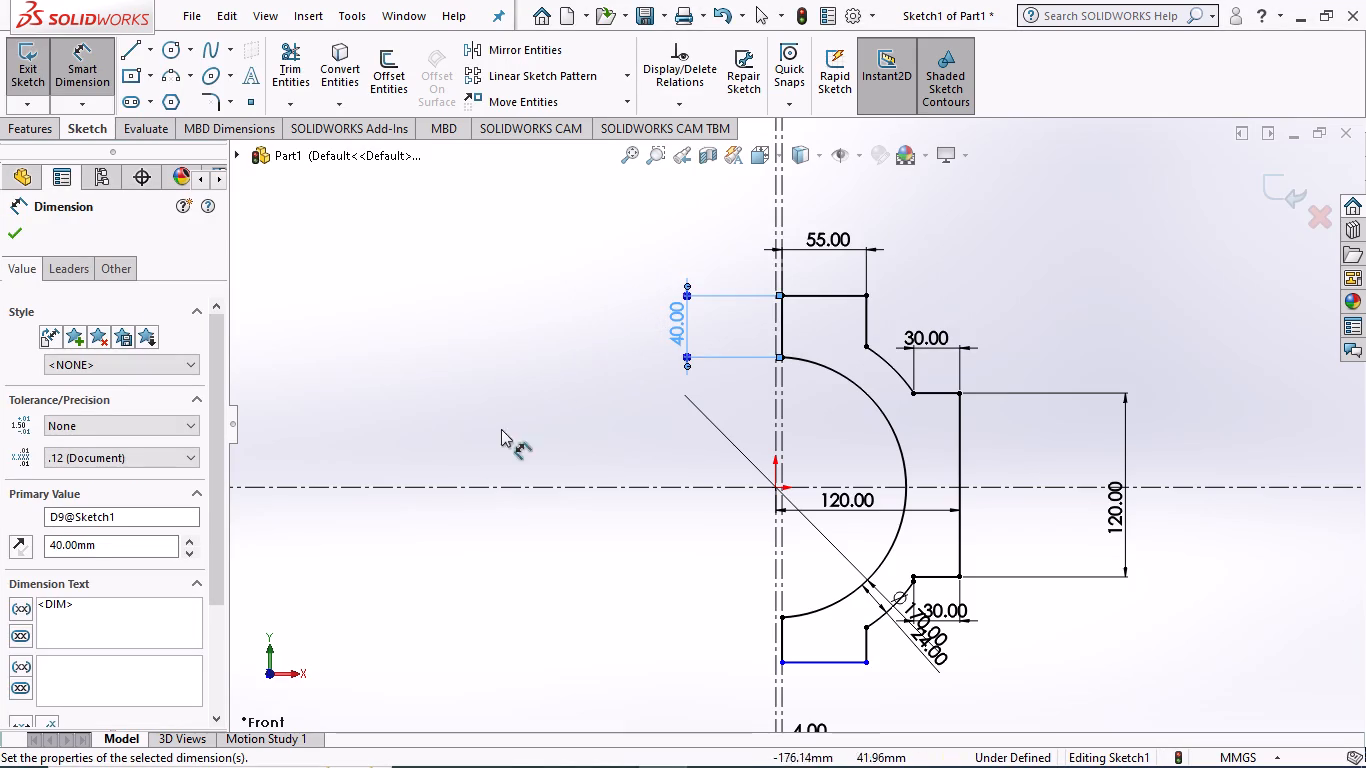
pyautogui.click(496, 297)
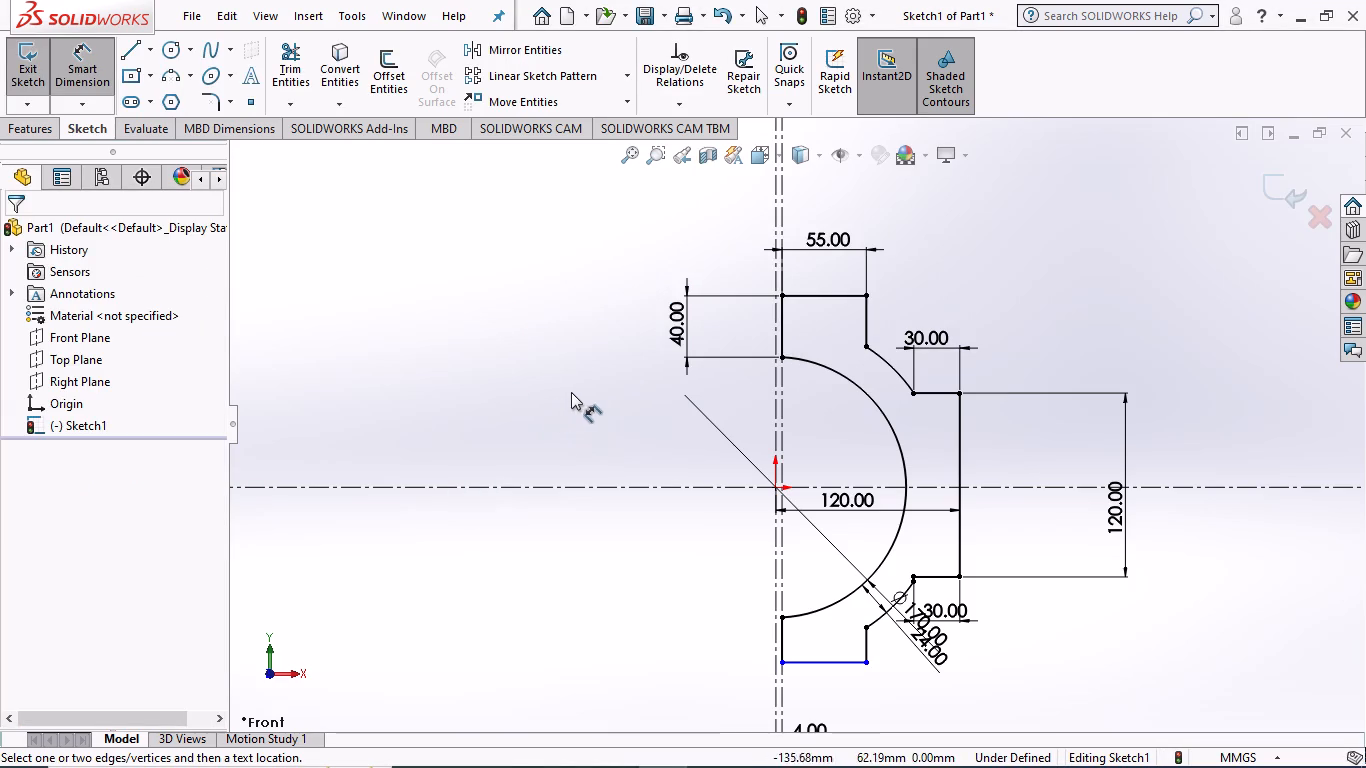
# Dimension the height from the half circle's lower endpoint to the lower block's bottom edge as 40 mm.
pyautogui.click(813, 664)
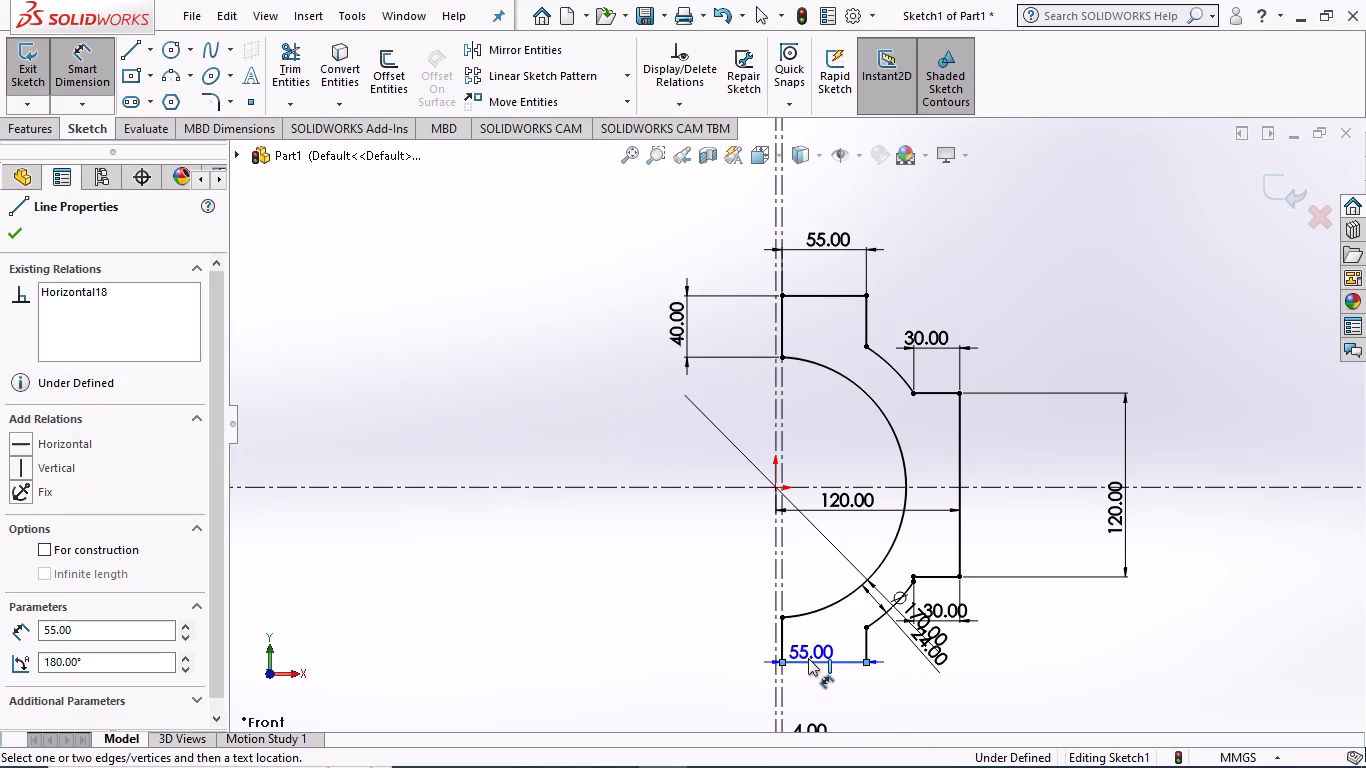
pyautogui.click(799, 613)
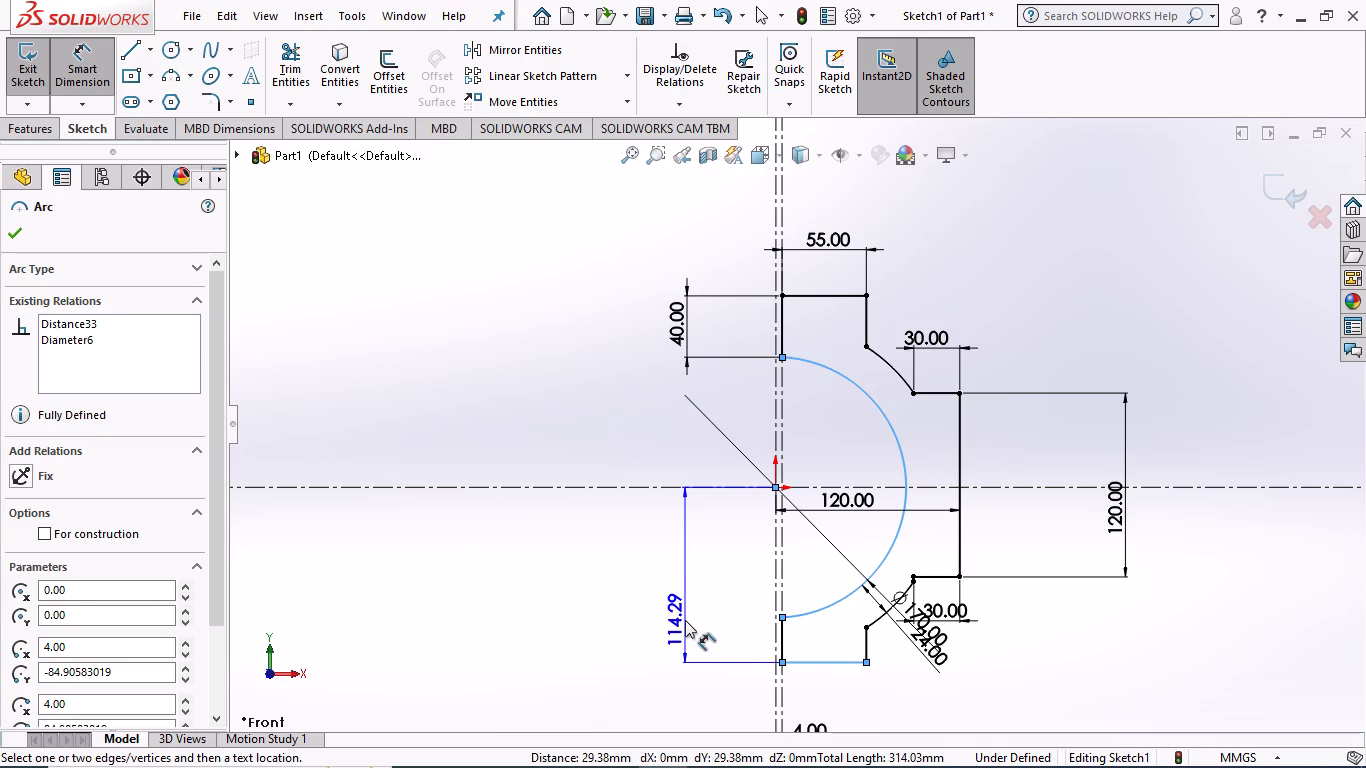
pyautogui.press('Escape')
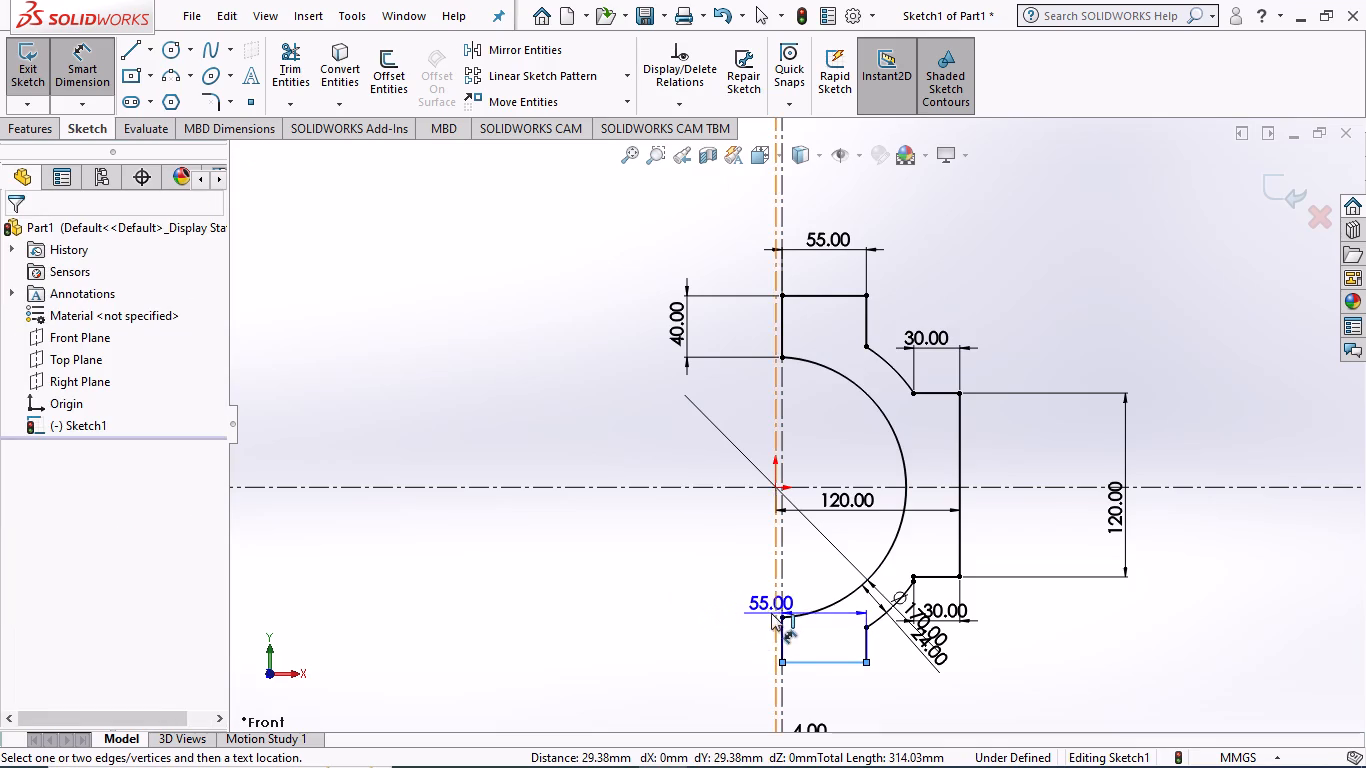
pyautogui.click(780, 615)
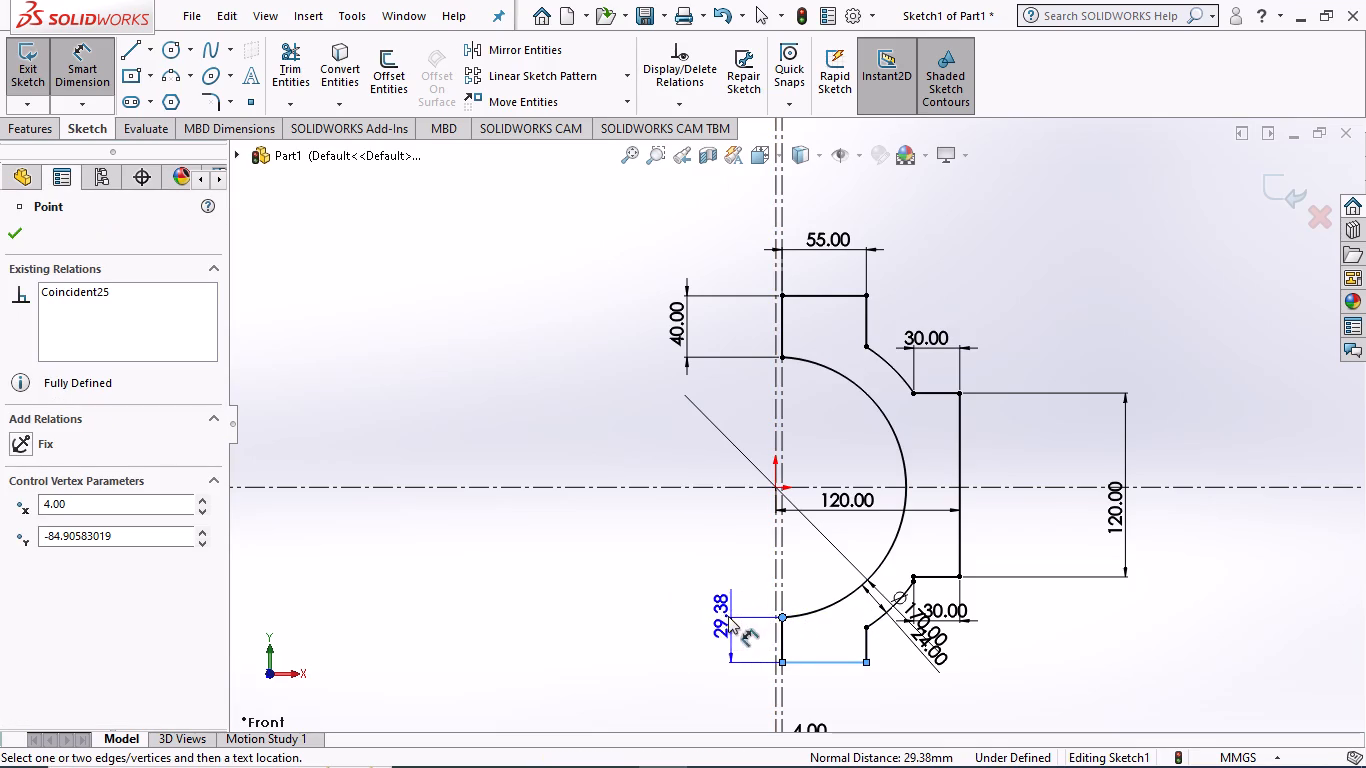
pyautogui.click(661, 624)
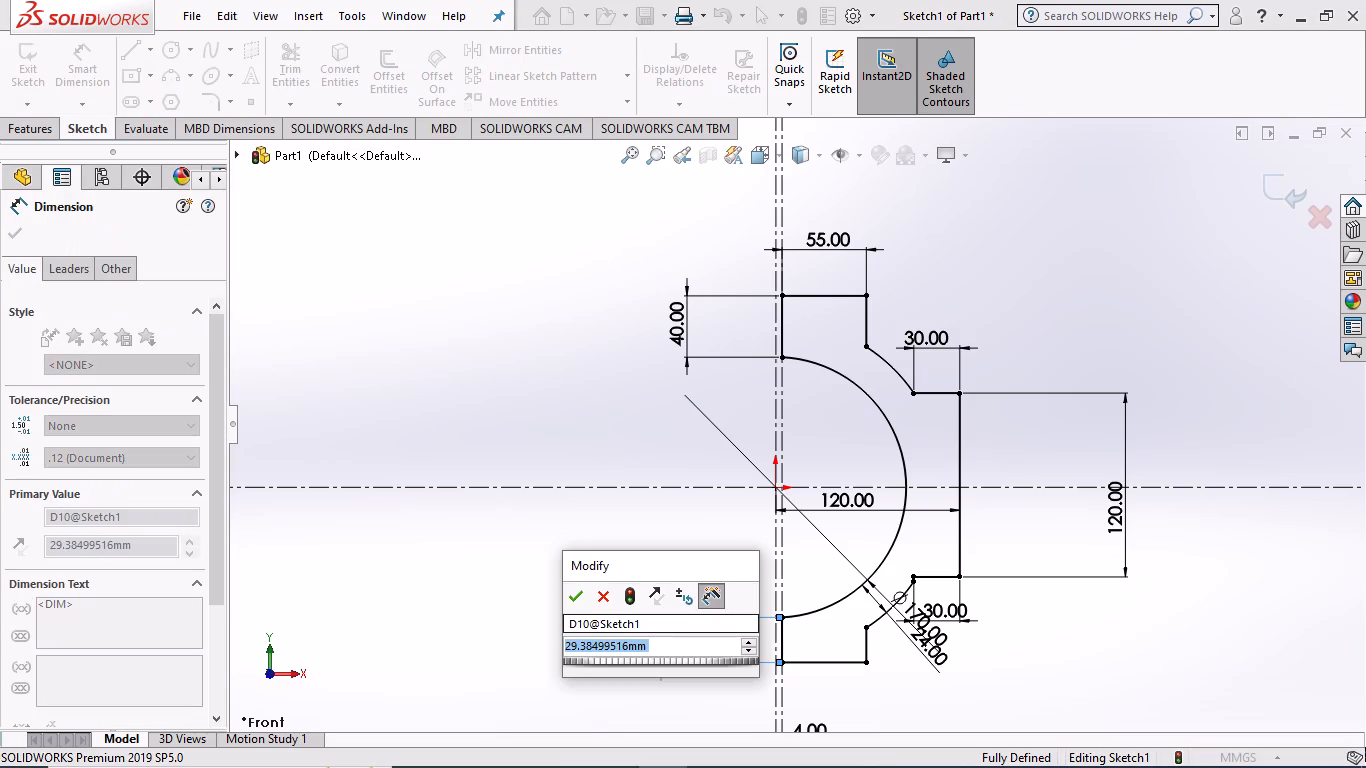
pyautogui.write('40')
pyautogui.press('Return')
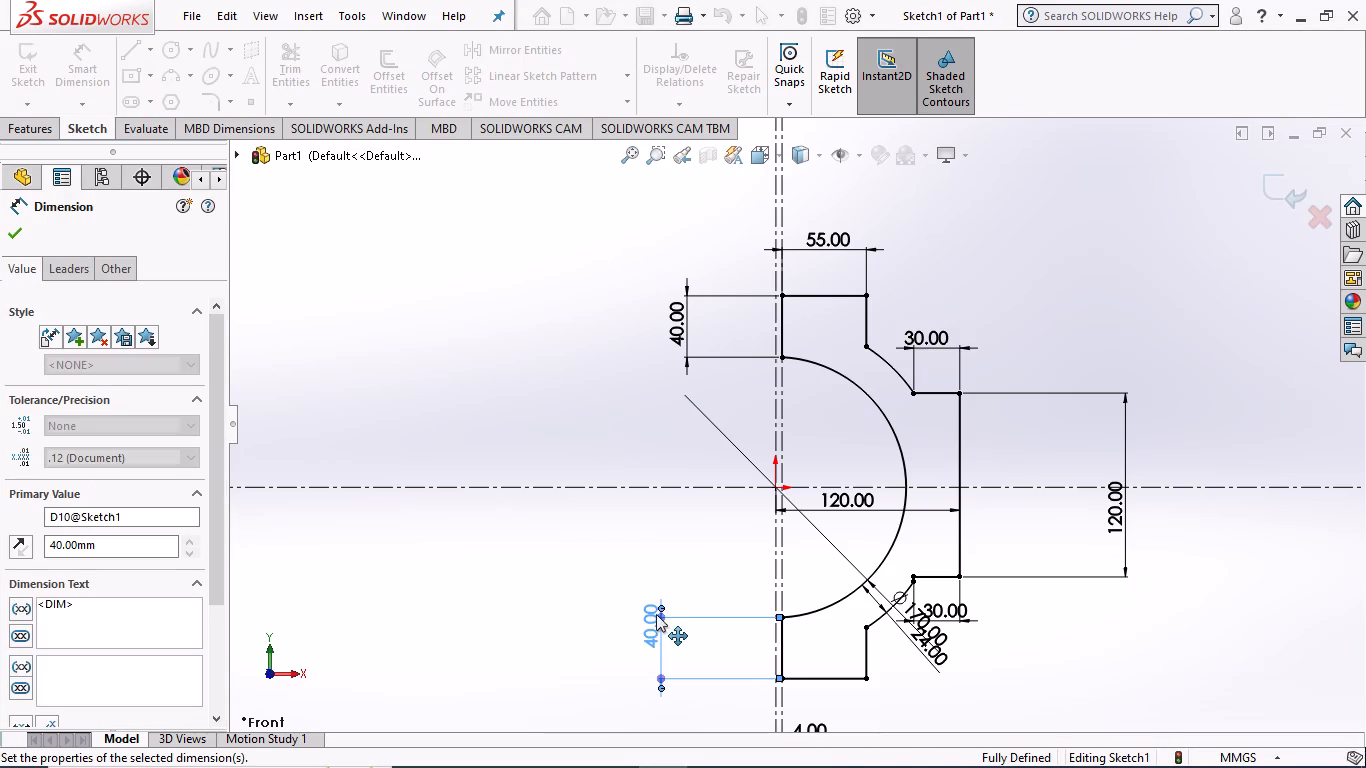
pyautogui.click(14, 234)
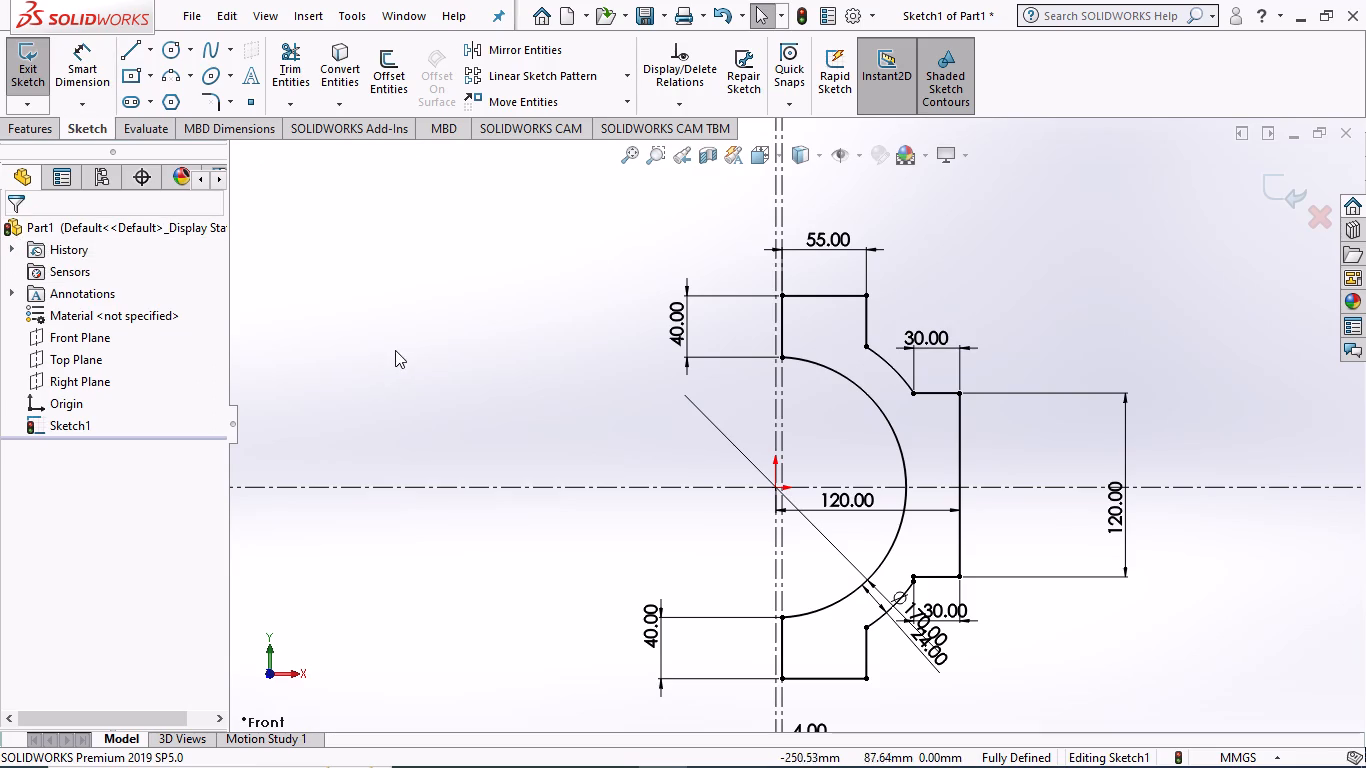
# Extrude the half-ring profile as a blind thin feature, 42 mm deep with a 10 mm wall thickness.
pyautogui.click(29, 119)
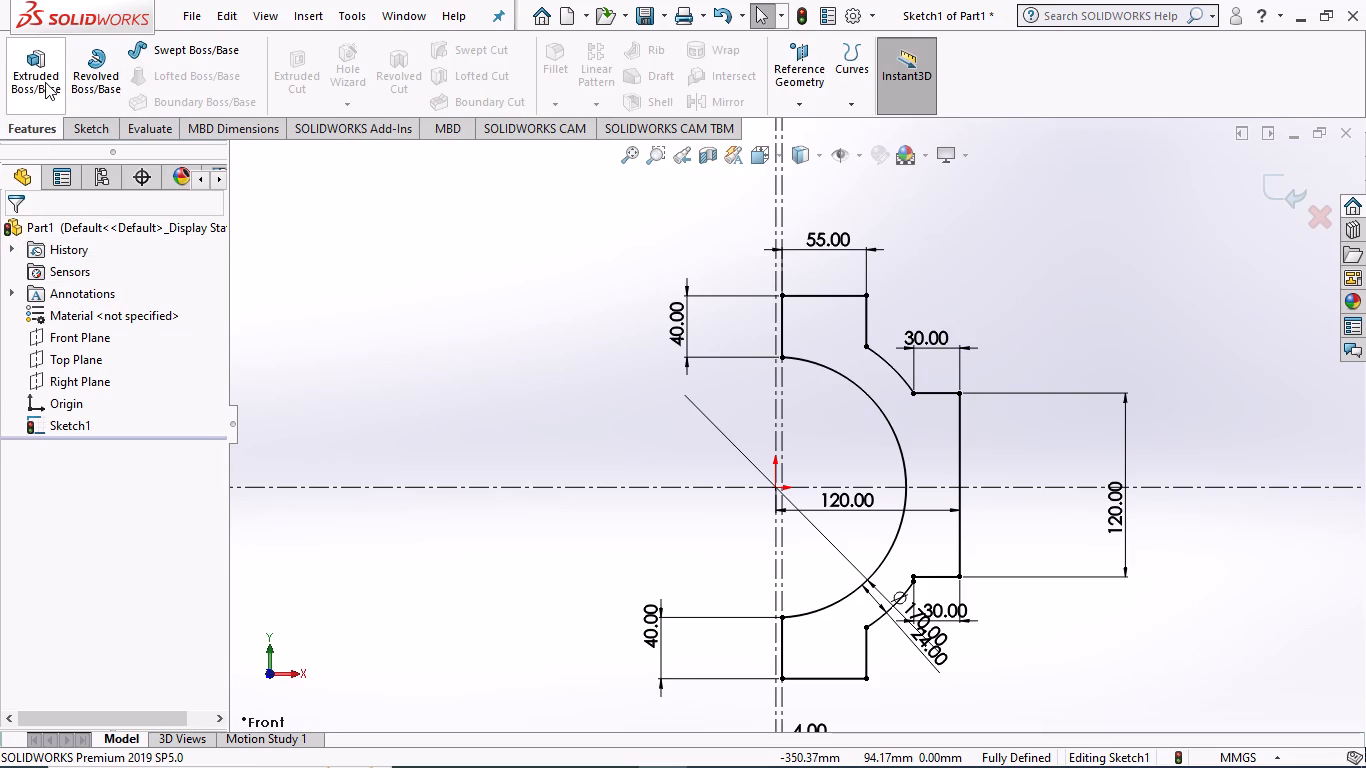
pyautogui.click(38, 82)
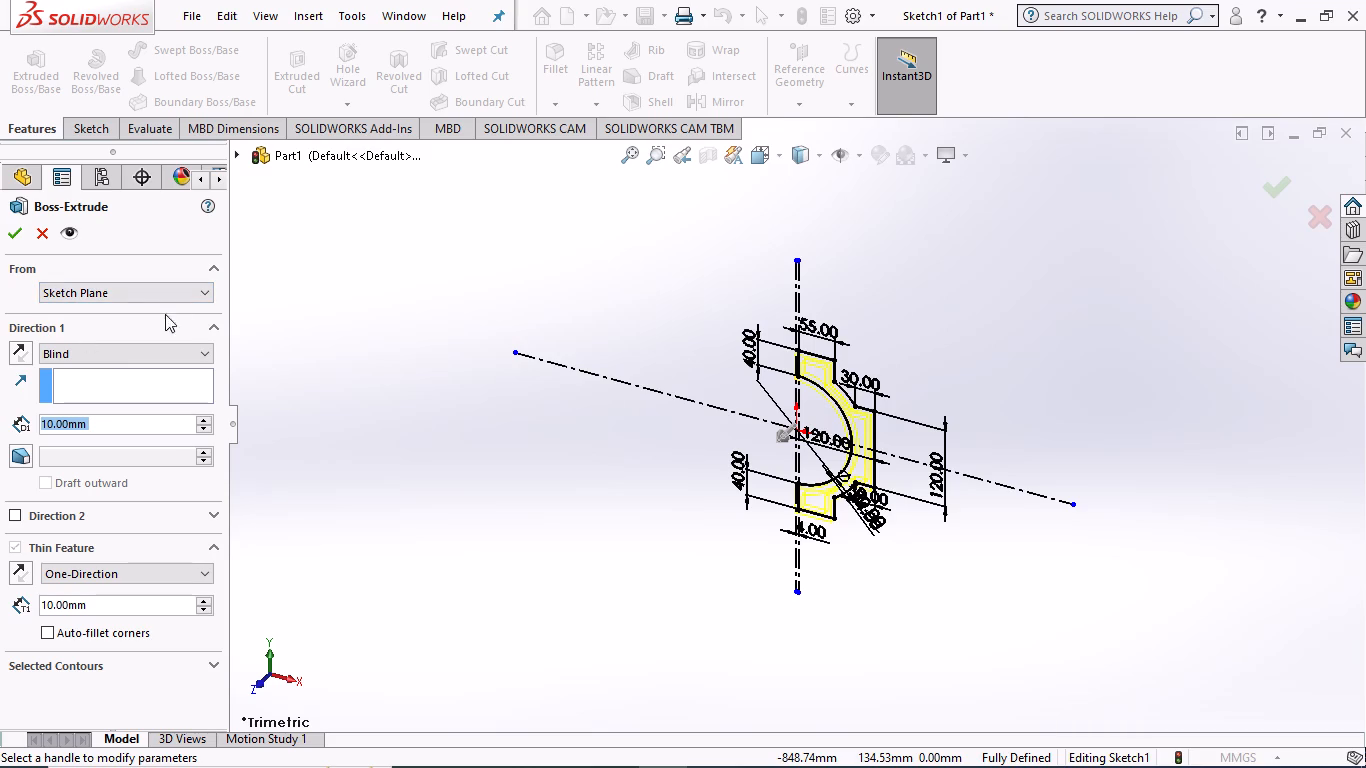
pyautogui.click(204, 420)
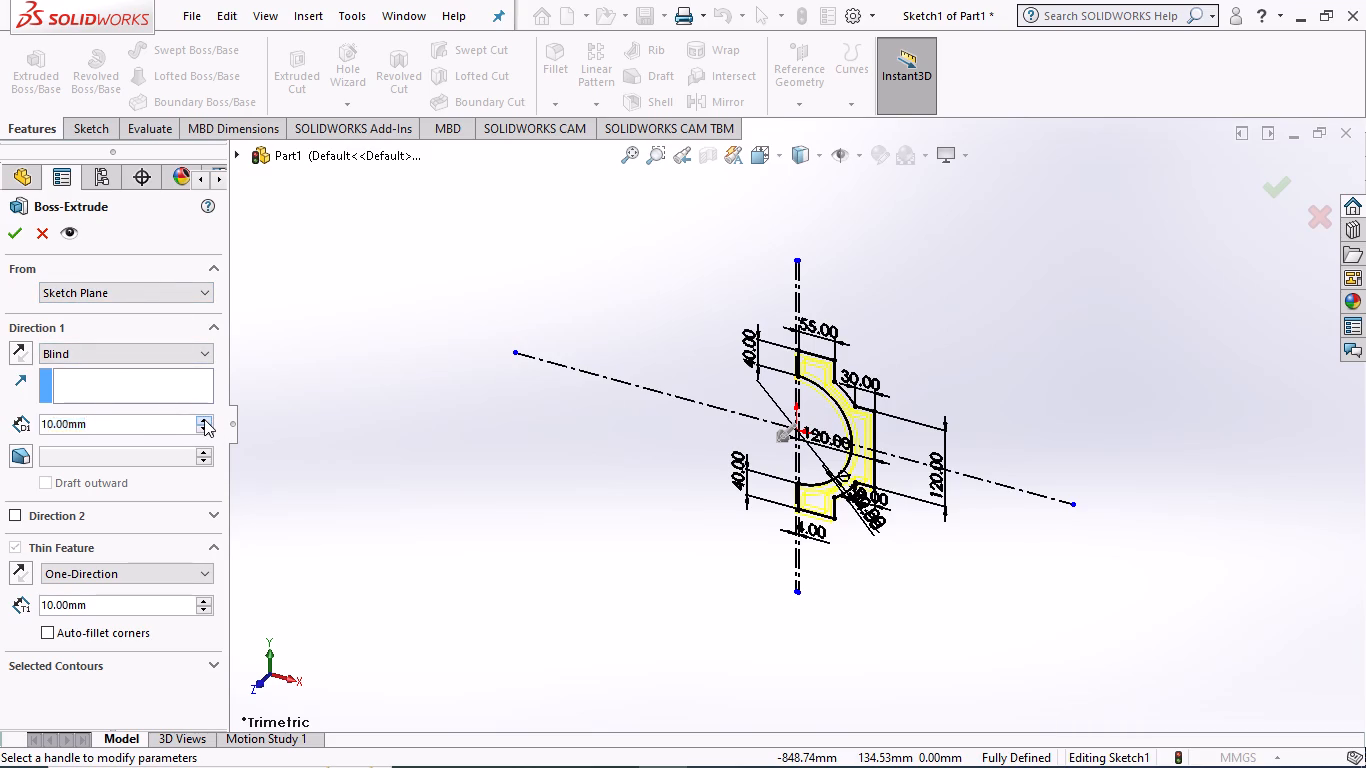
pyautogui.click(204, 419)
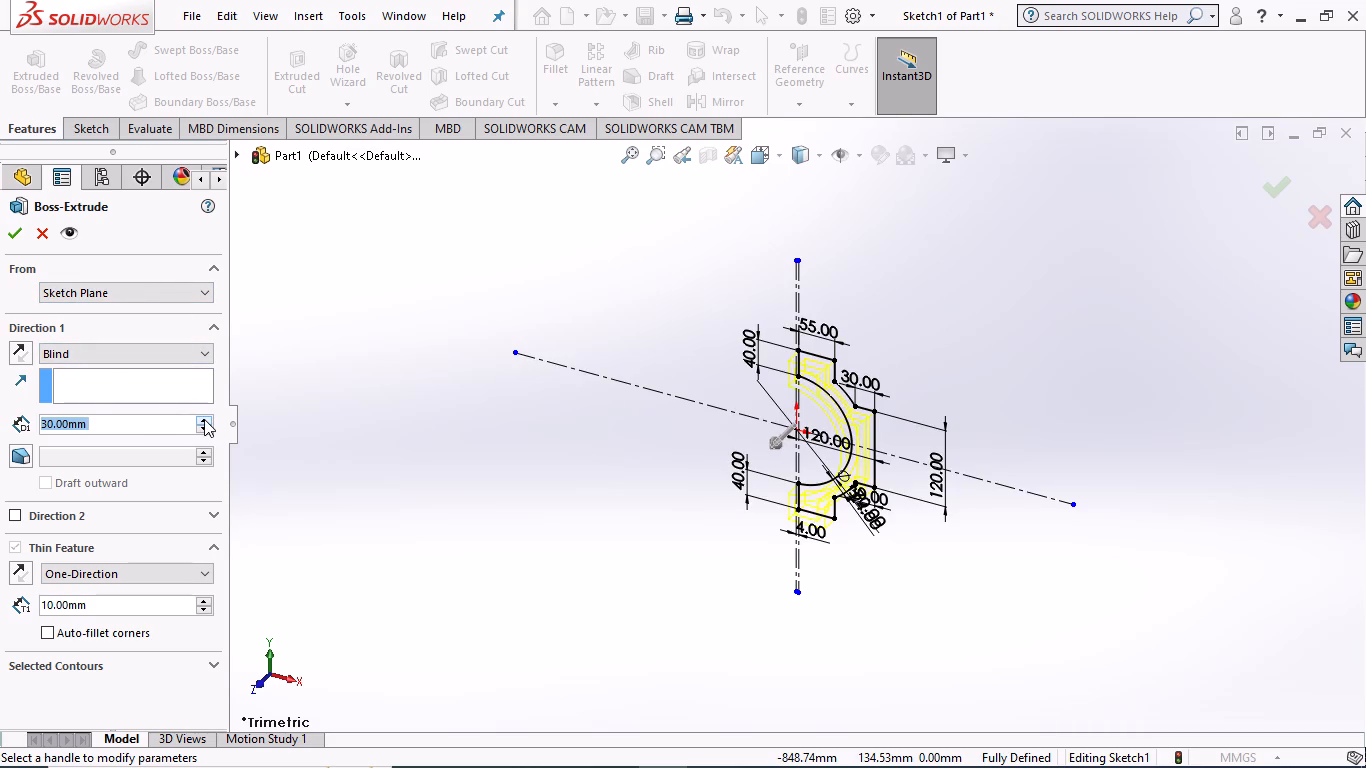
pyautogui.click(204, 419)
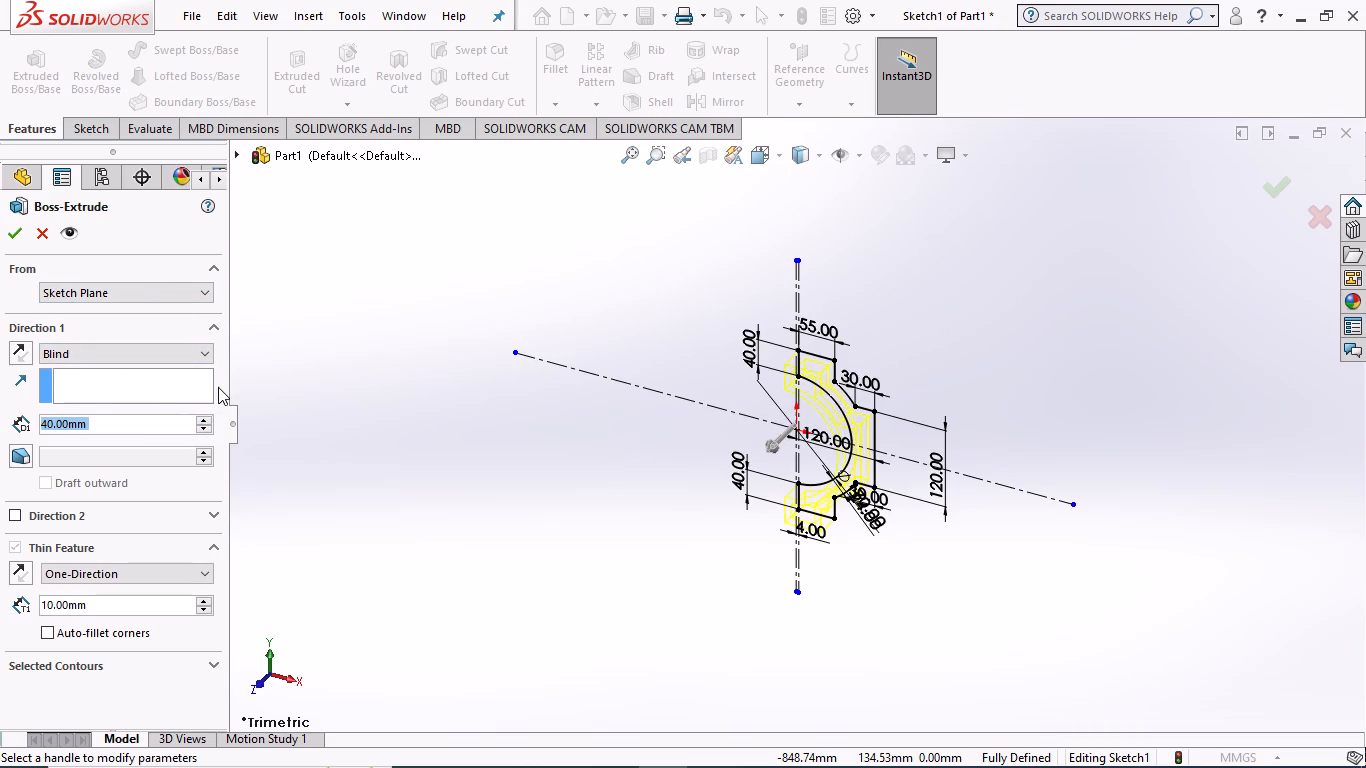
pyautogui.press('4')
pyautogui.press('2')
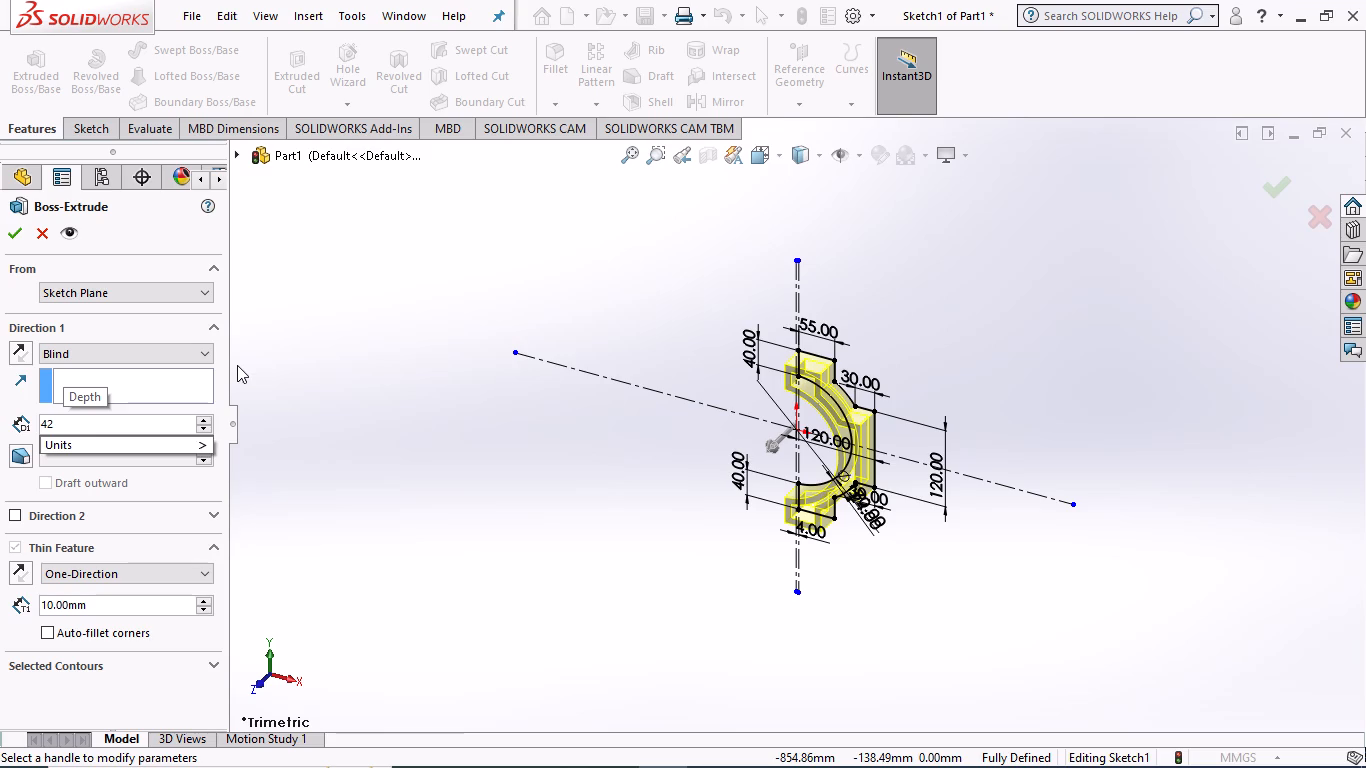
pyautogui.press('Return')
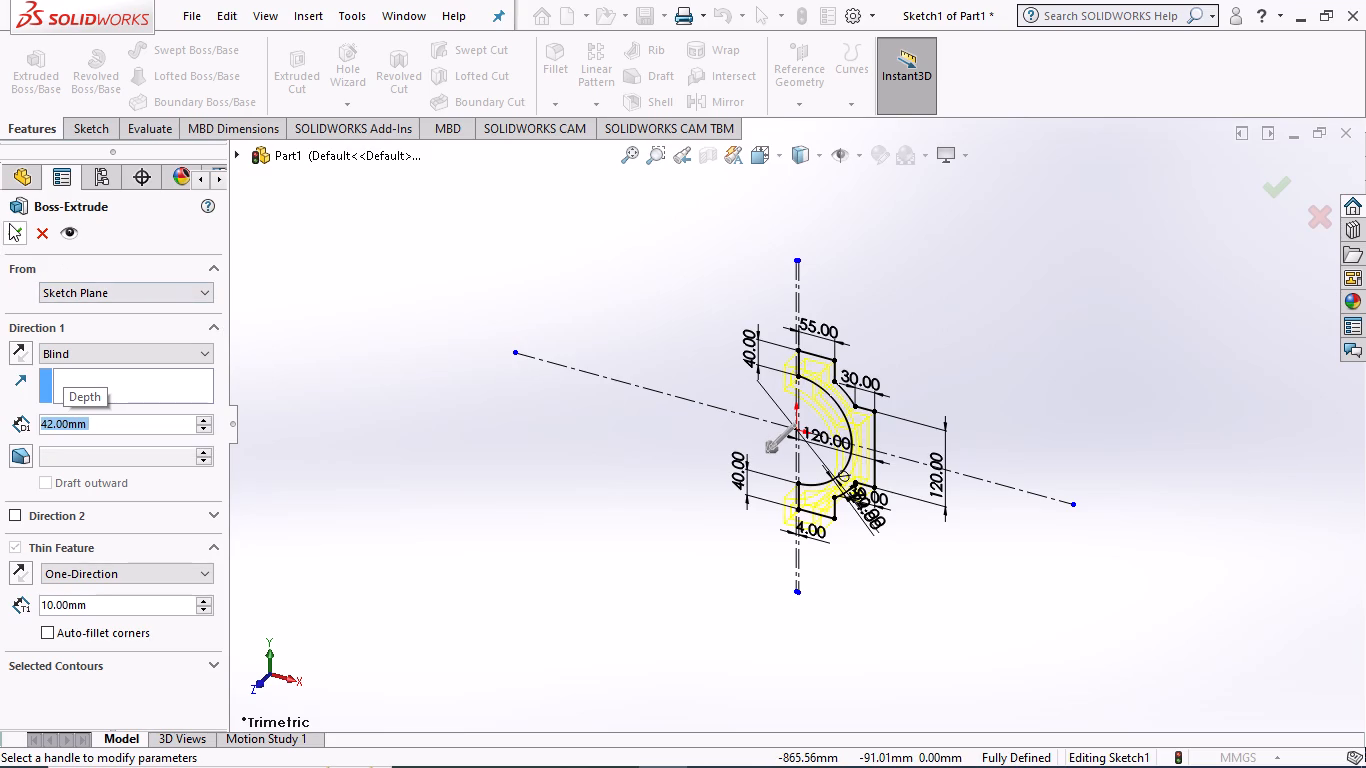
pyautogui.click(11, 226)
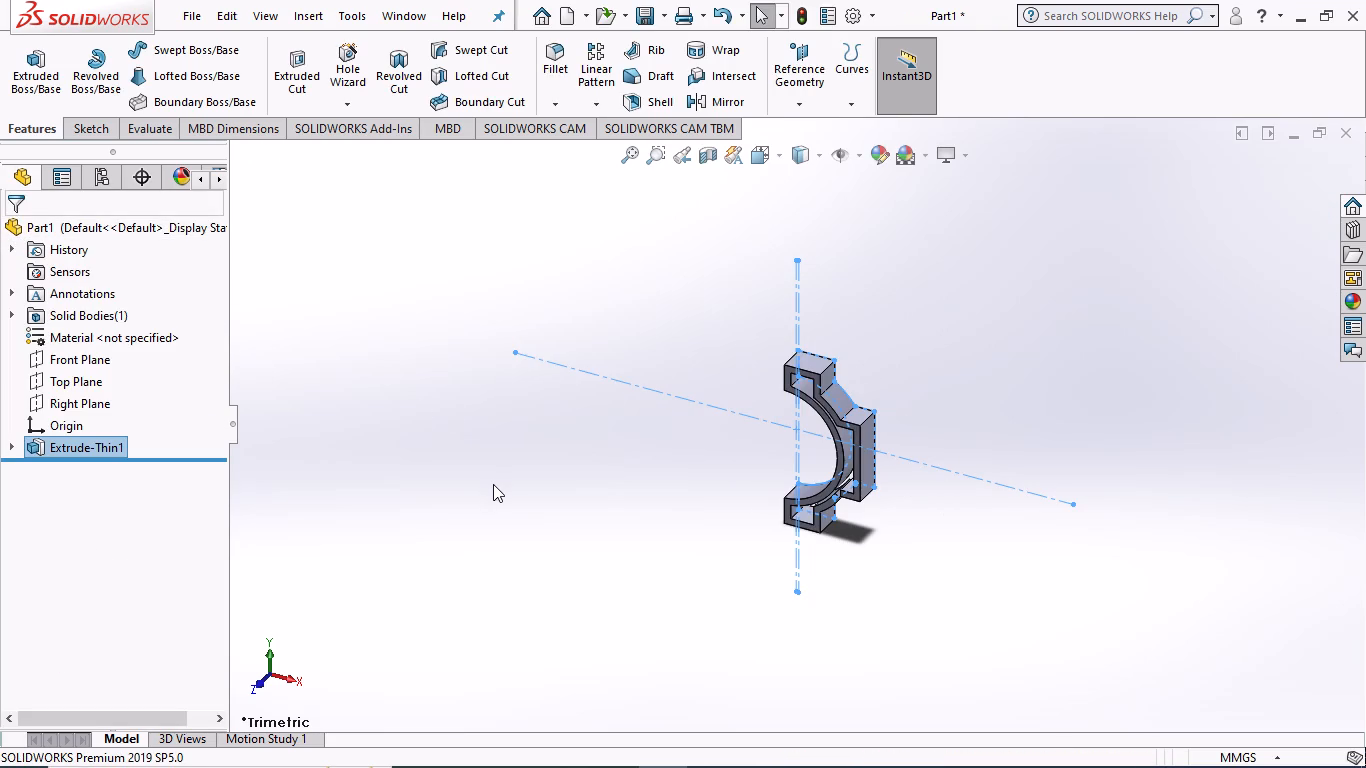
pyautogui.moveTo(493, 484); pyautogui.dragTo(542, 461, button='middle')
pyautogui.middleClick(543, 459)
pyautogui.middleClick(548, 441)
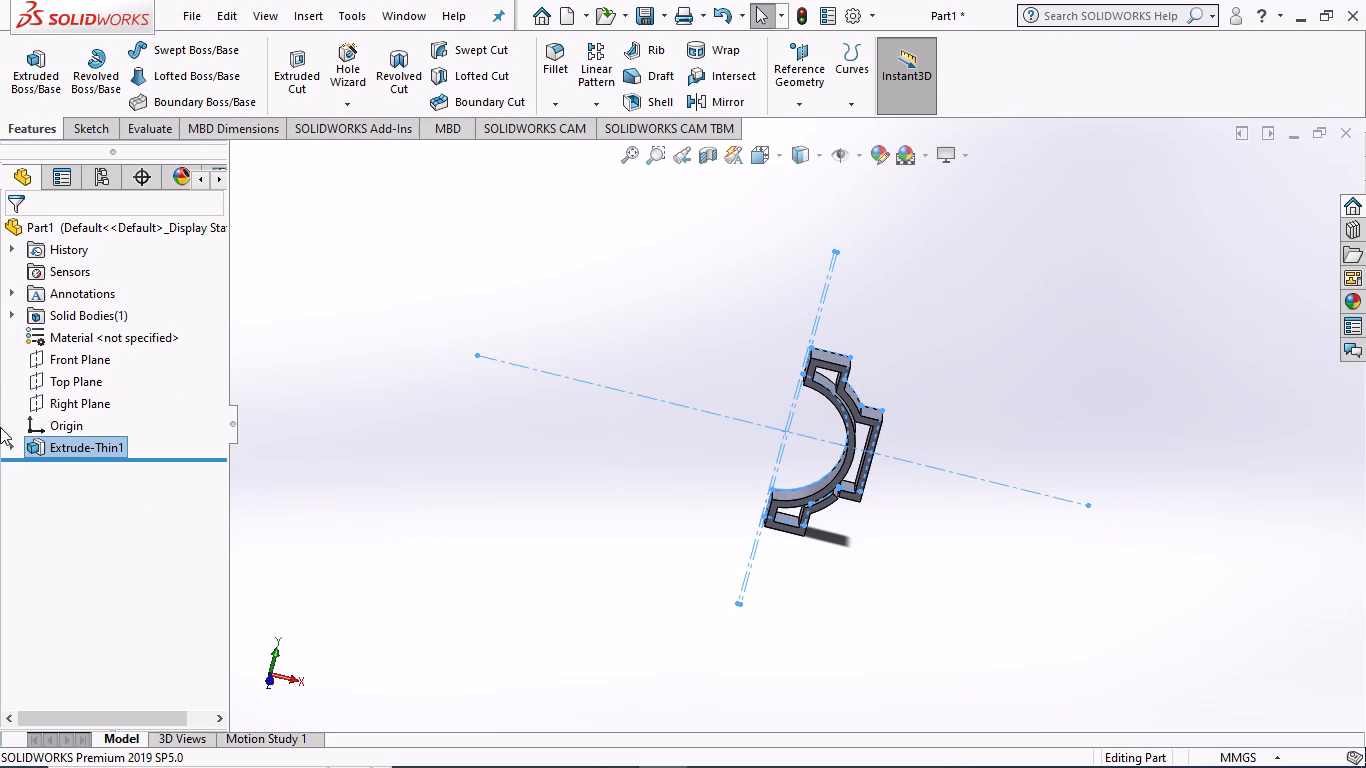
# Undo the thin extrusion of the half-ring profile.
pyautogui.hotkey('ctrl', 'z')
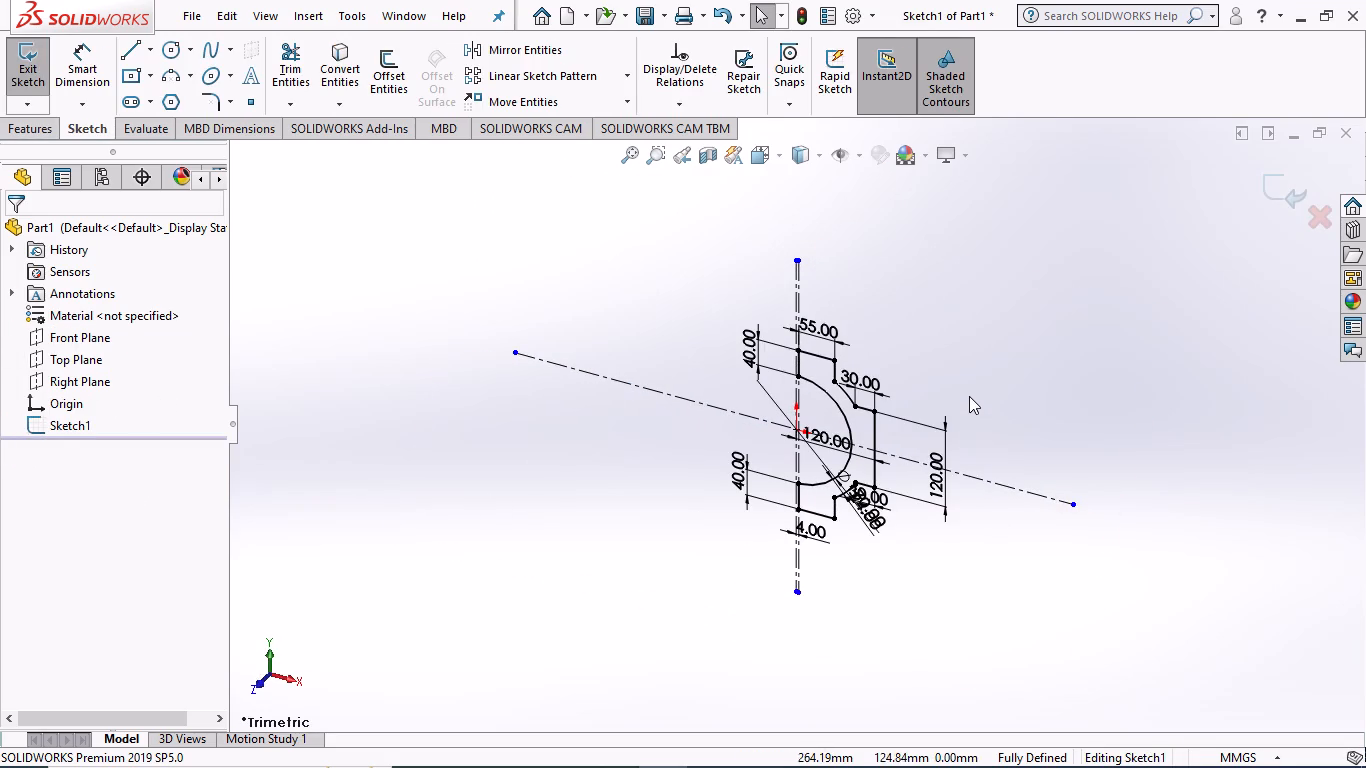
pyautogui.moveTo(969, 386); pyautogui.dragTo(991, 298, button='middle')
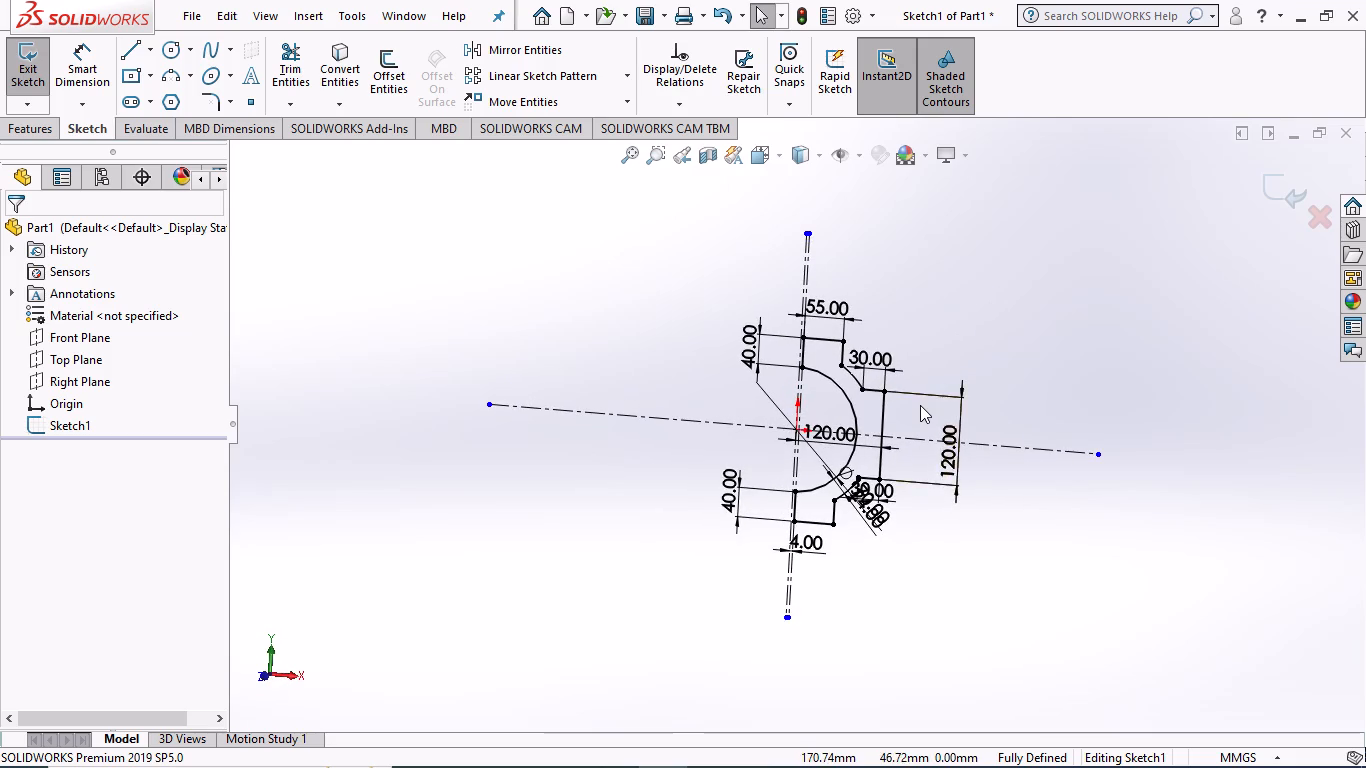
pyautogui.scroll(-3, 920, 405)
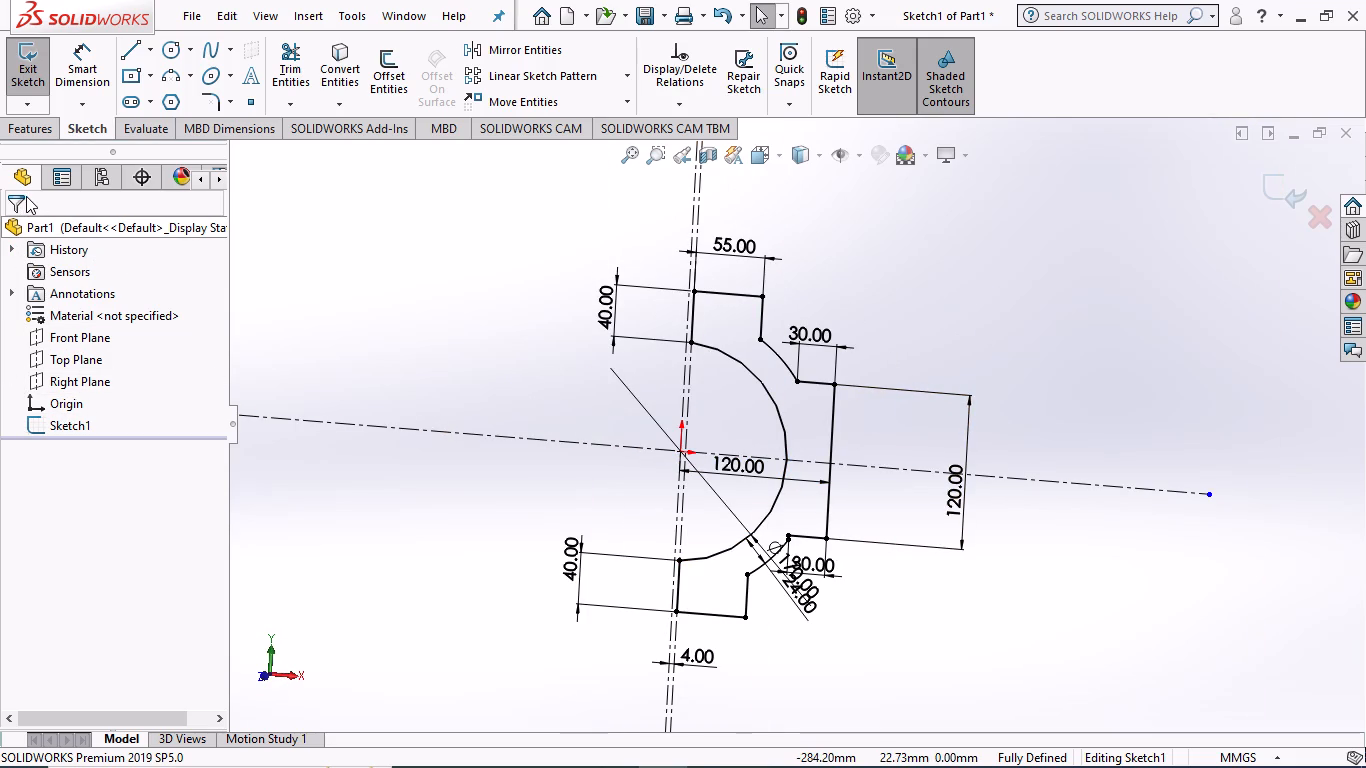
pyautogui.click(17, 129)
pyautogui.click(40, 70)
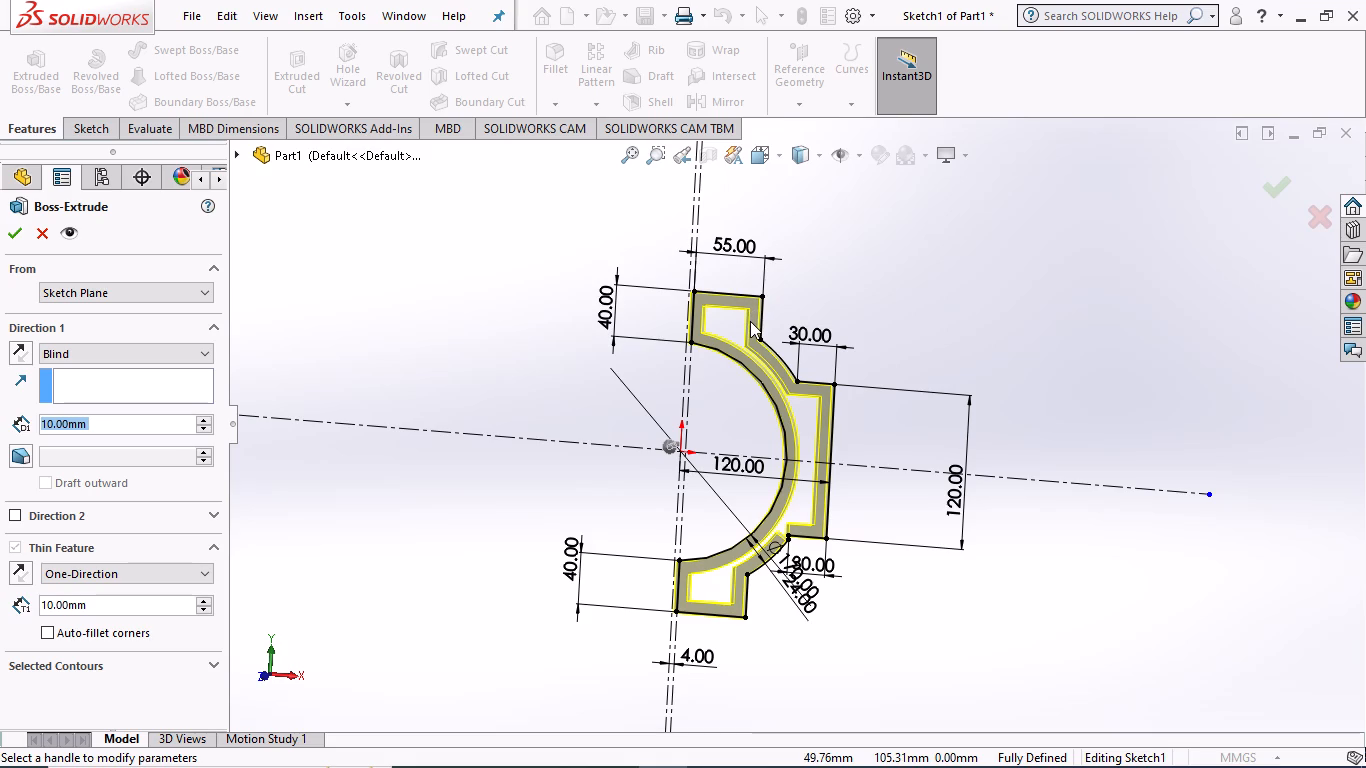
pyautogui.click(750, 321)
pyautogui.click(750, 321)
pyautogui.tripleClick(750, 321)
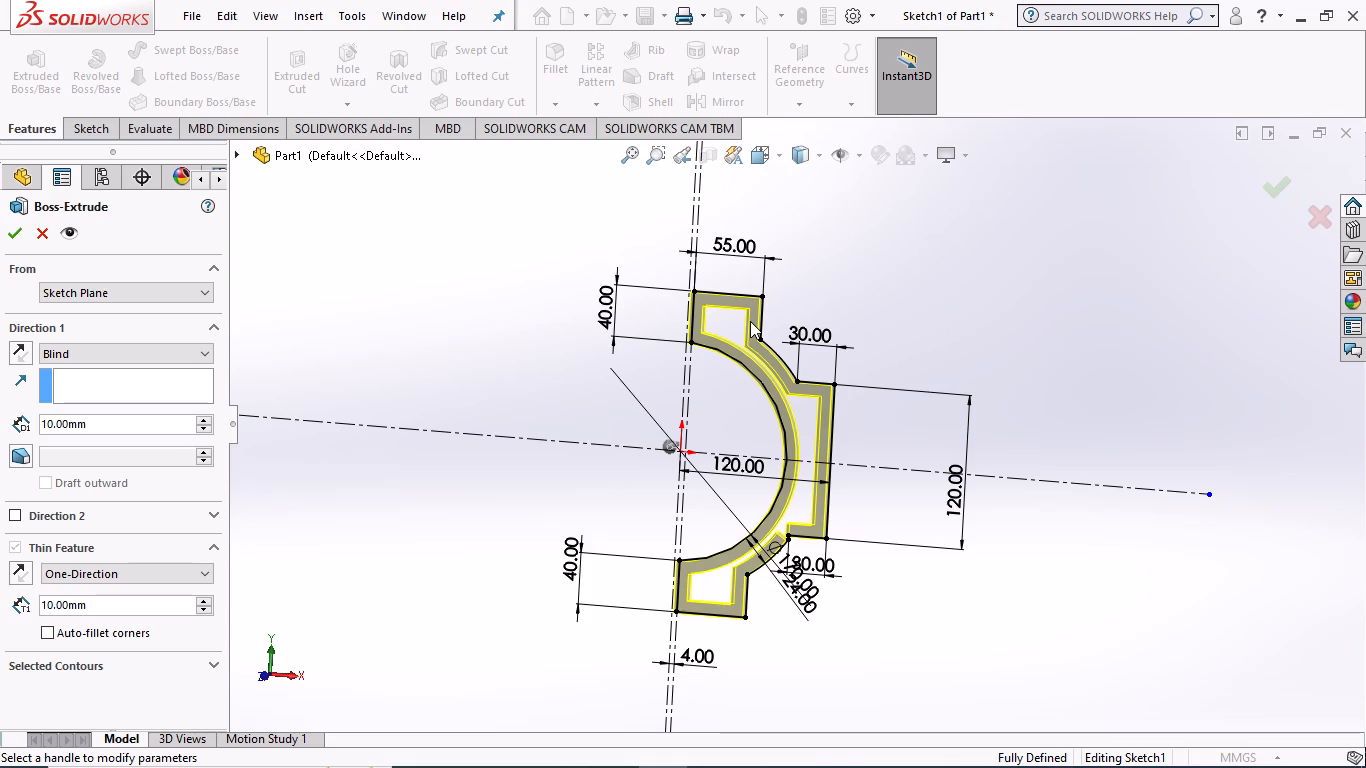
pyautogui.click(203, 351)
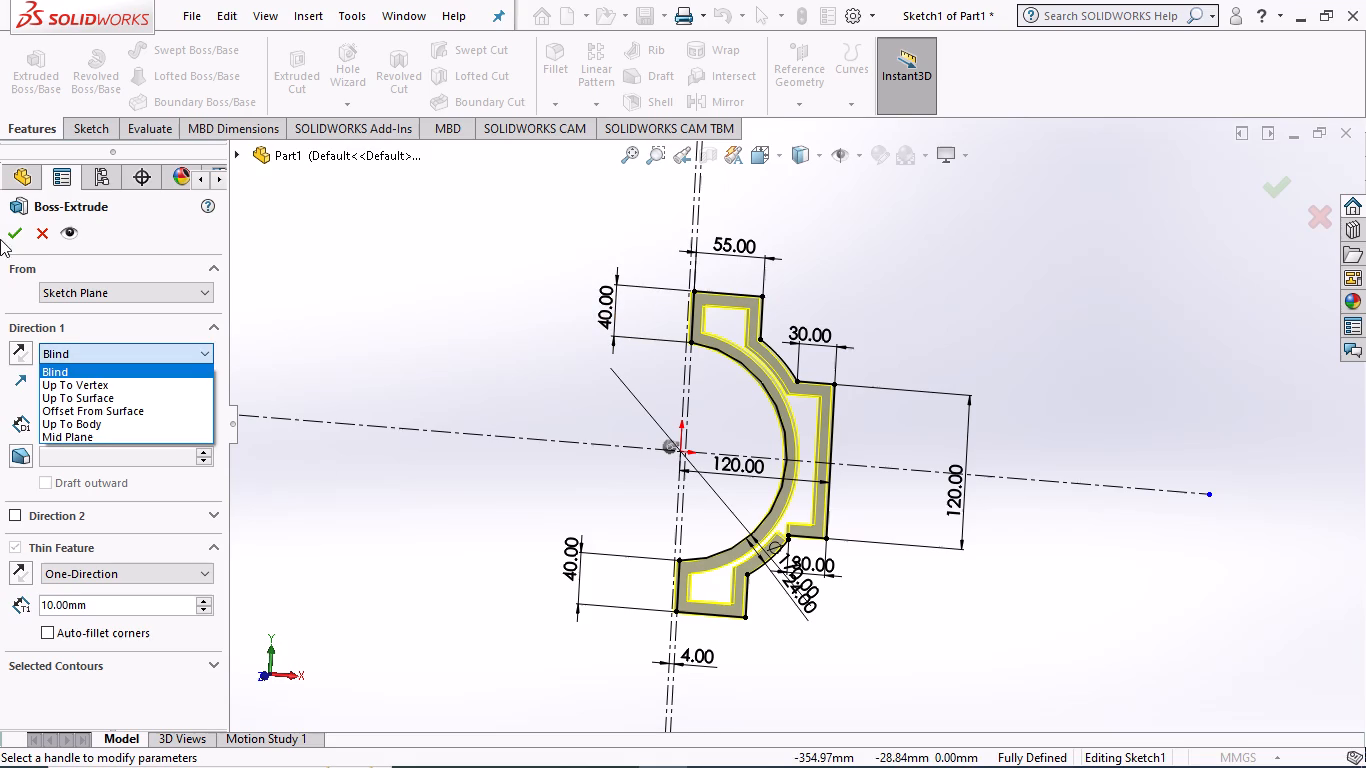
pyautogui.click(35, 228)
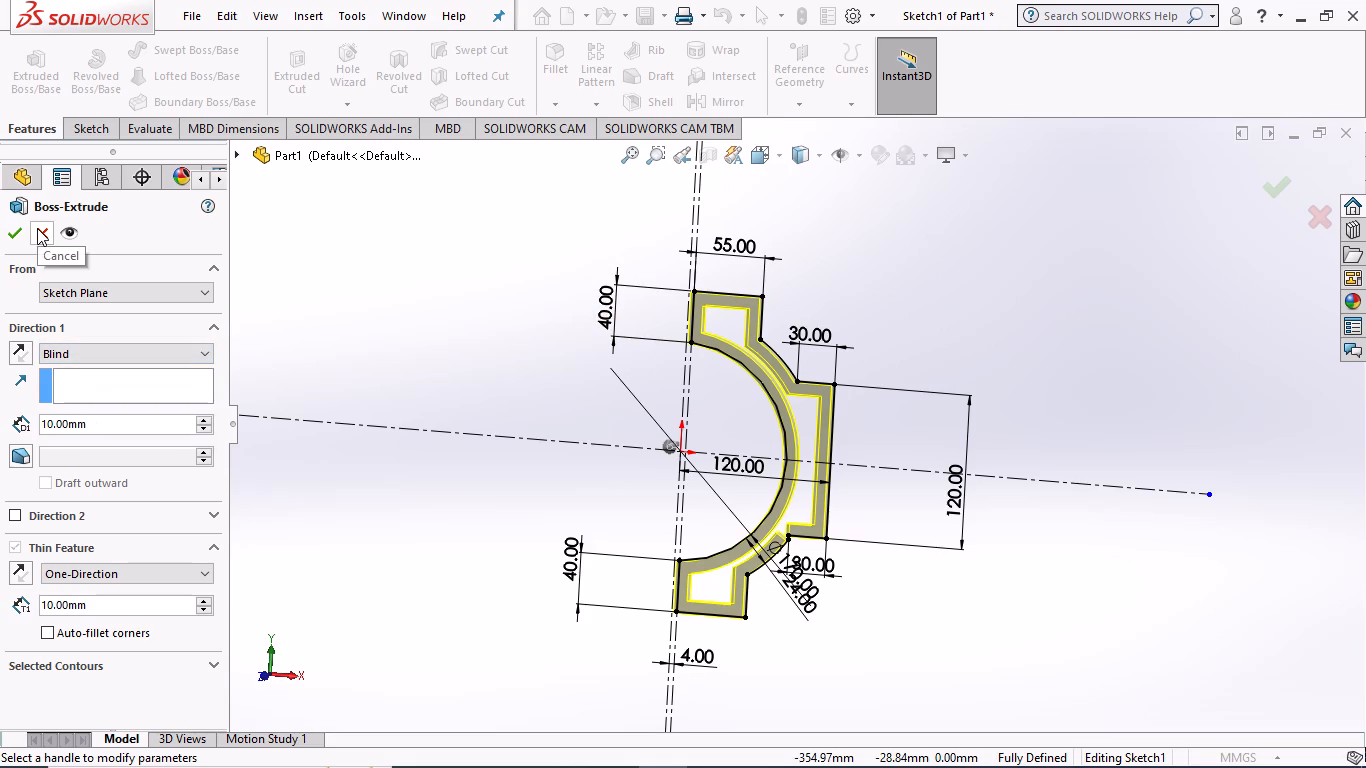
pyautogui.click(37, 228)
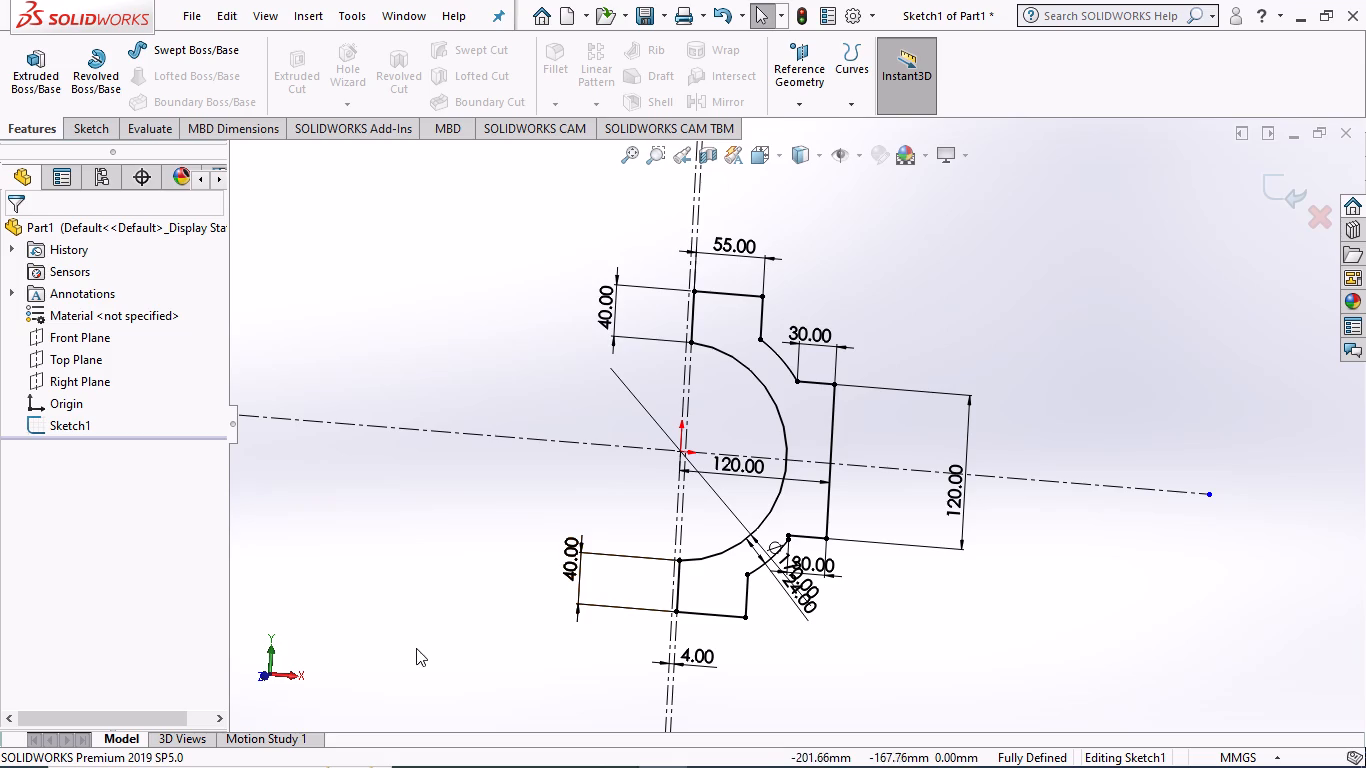
# Delete the vertical construction line offset 4 mm from the vertical centreline, including its associated dimension.
pyautogui.moveTo(452, 623); pyautogui.dragTo(491, 623, button='middle')
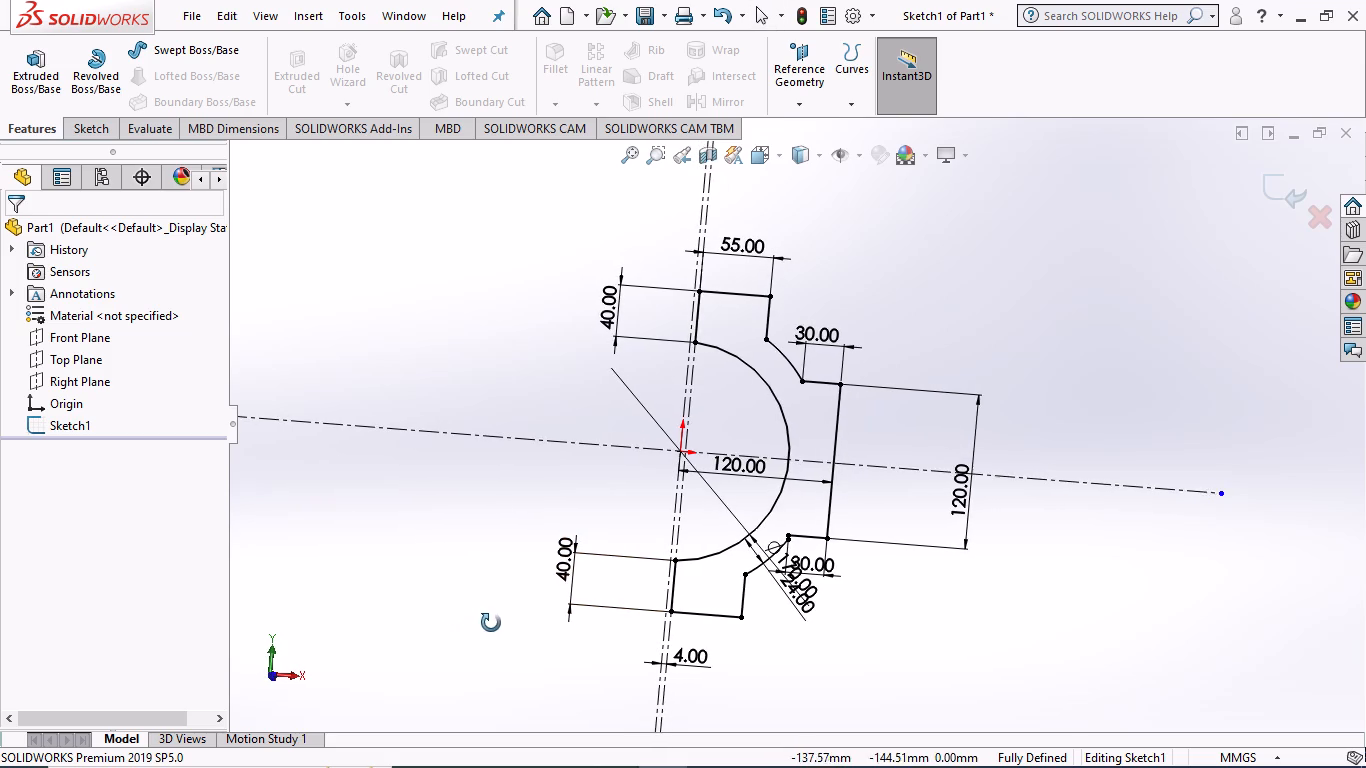
pyautogui.moveTo(491, 623); pyautogui.dragTo(455, 605, button='middle')
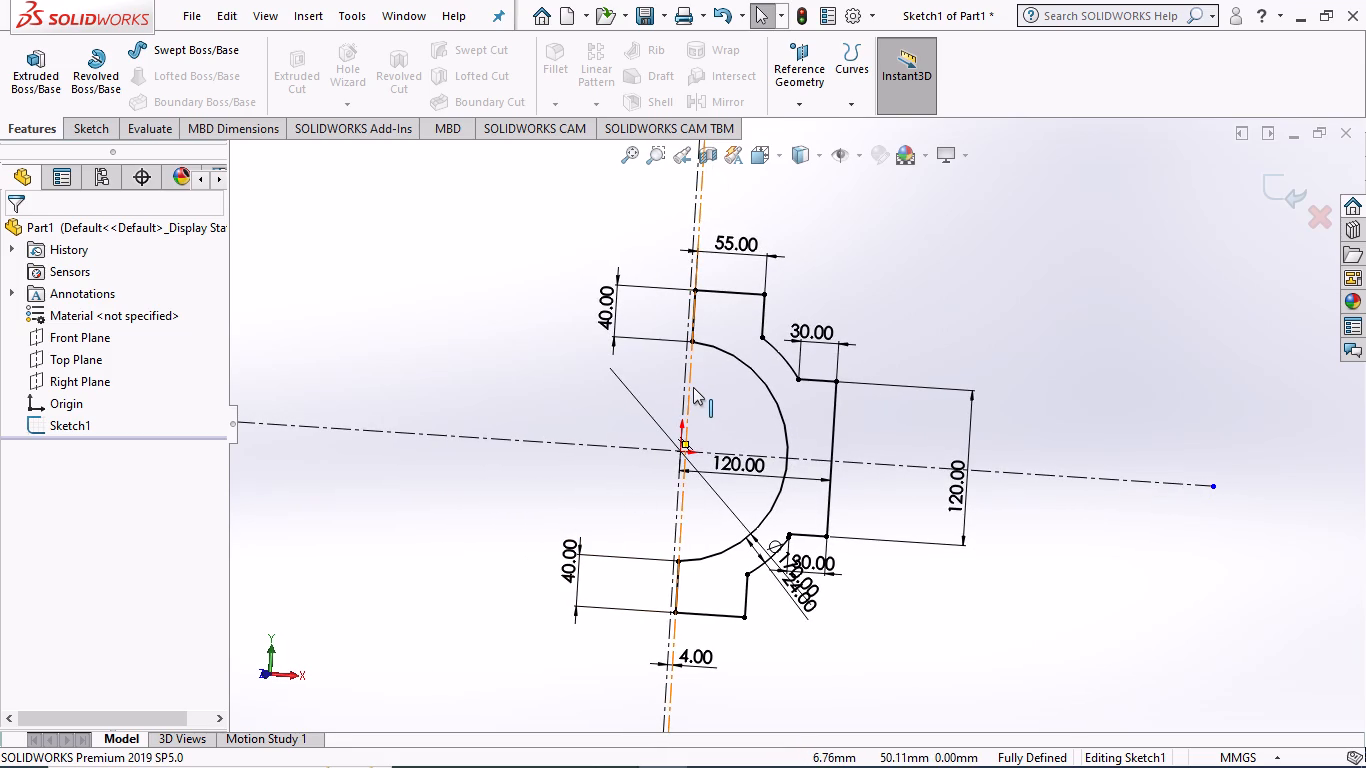
pyautogui.click(693, 387)
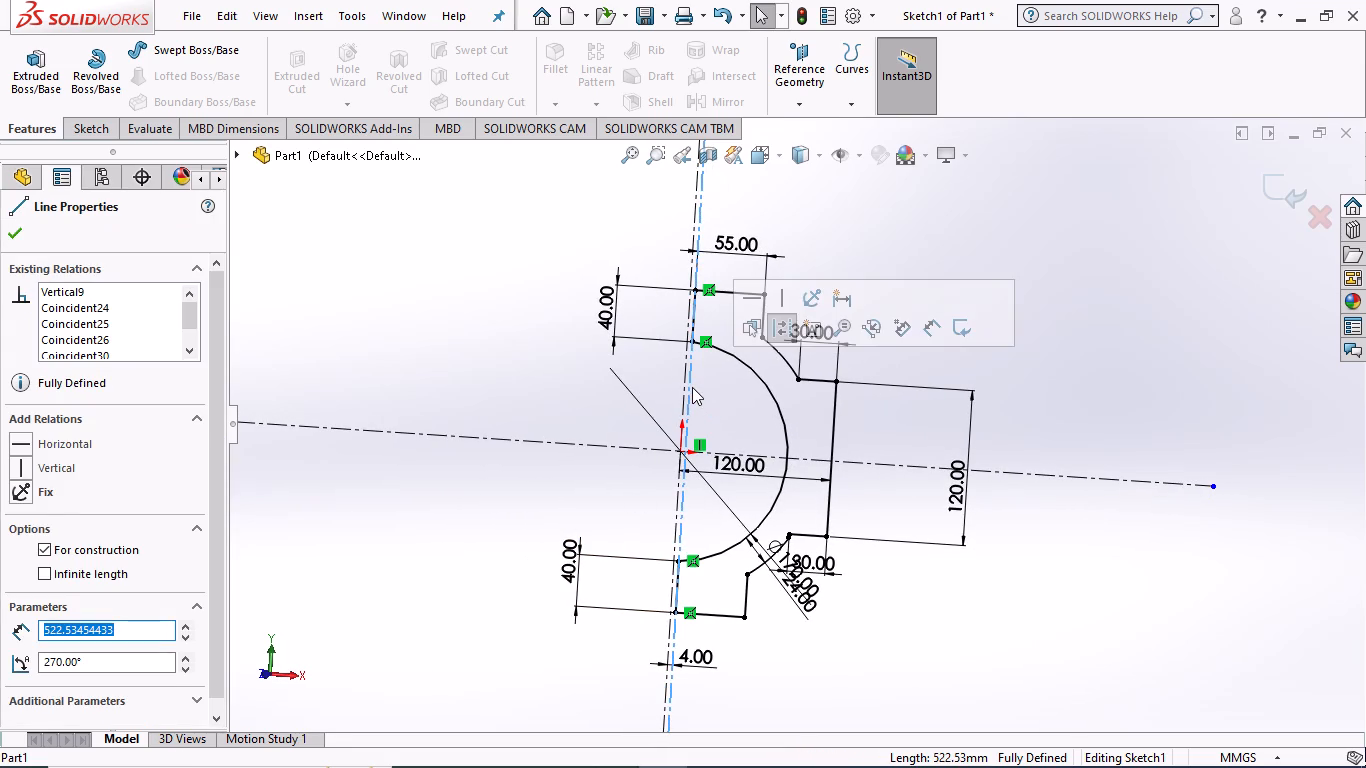
pyautogui.press('Delete')
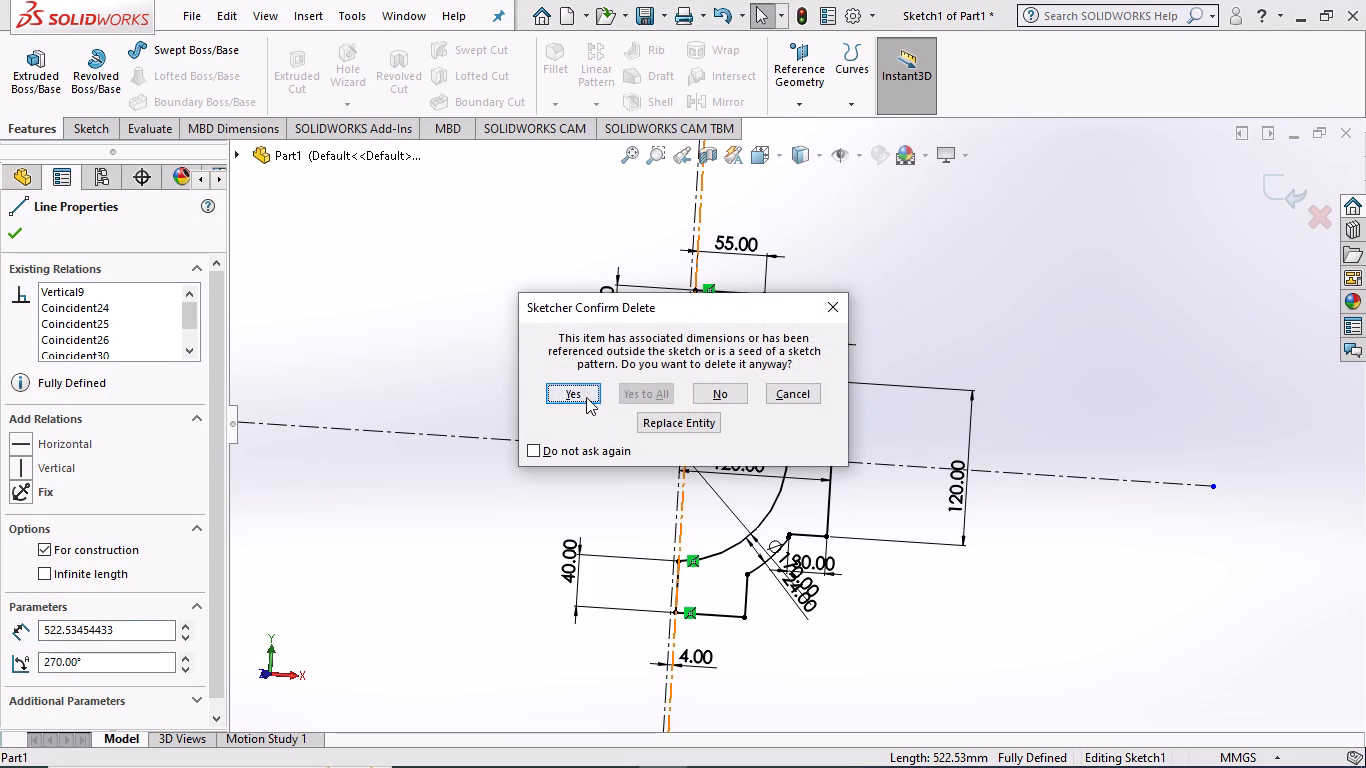
pyautogui.click(580, 394)
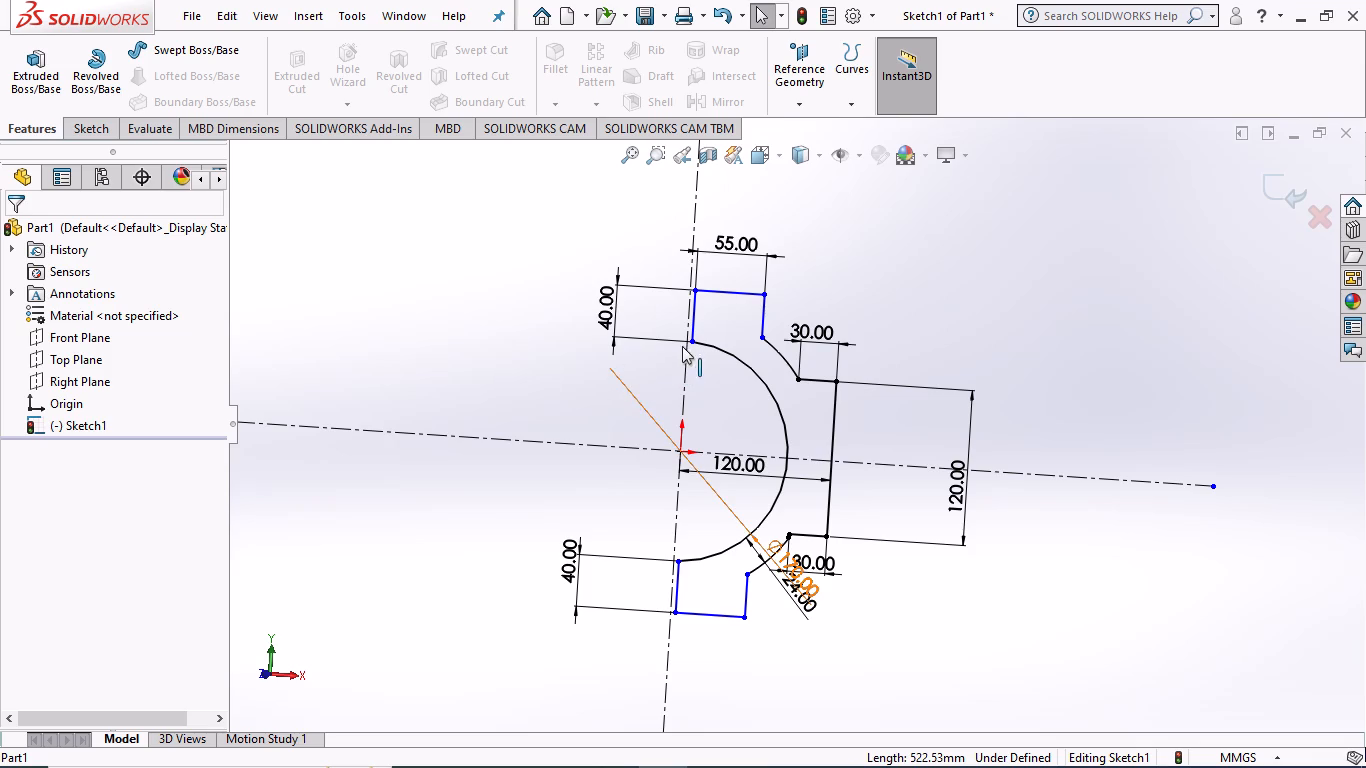
# In the front view, dimension the distance from the upper block's top inner corner to the lower block's bottom inner corner as 250 mm.
pyautogui.click(93, 125)
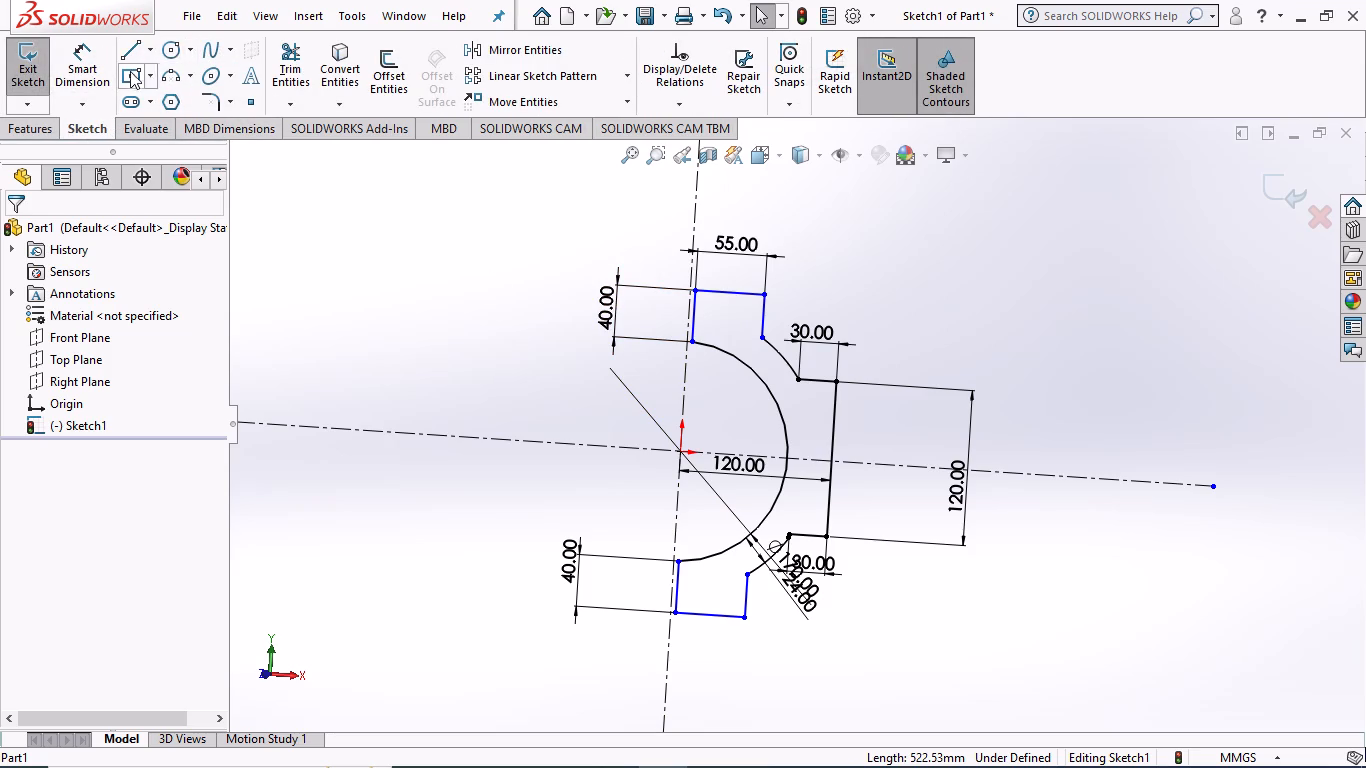
pyautogui.click(778, 152)
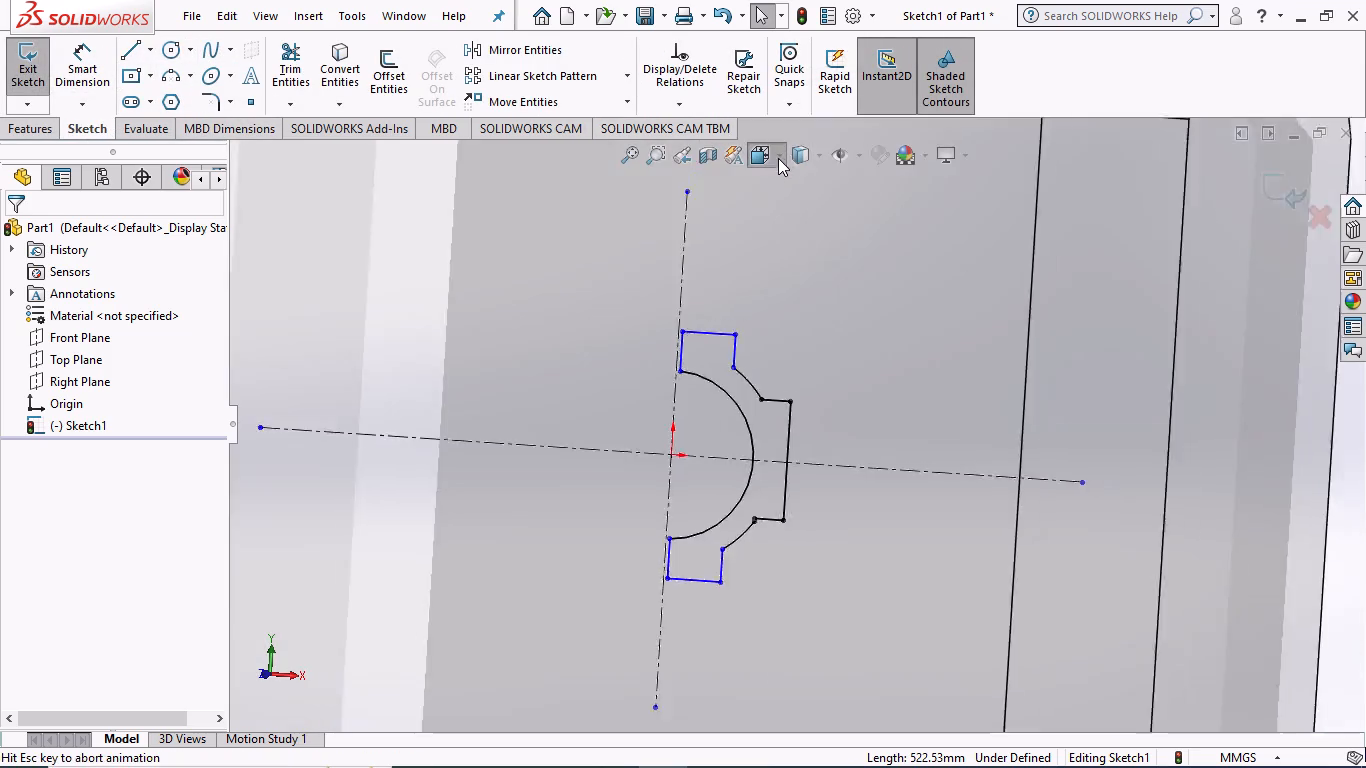
pyautogui.click(780, 235)
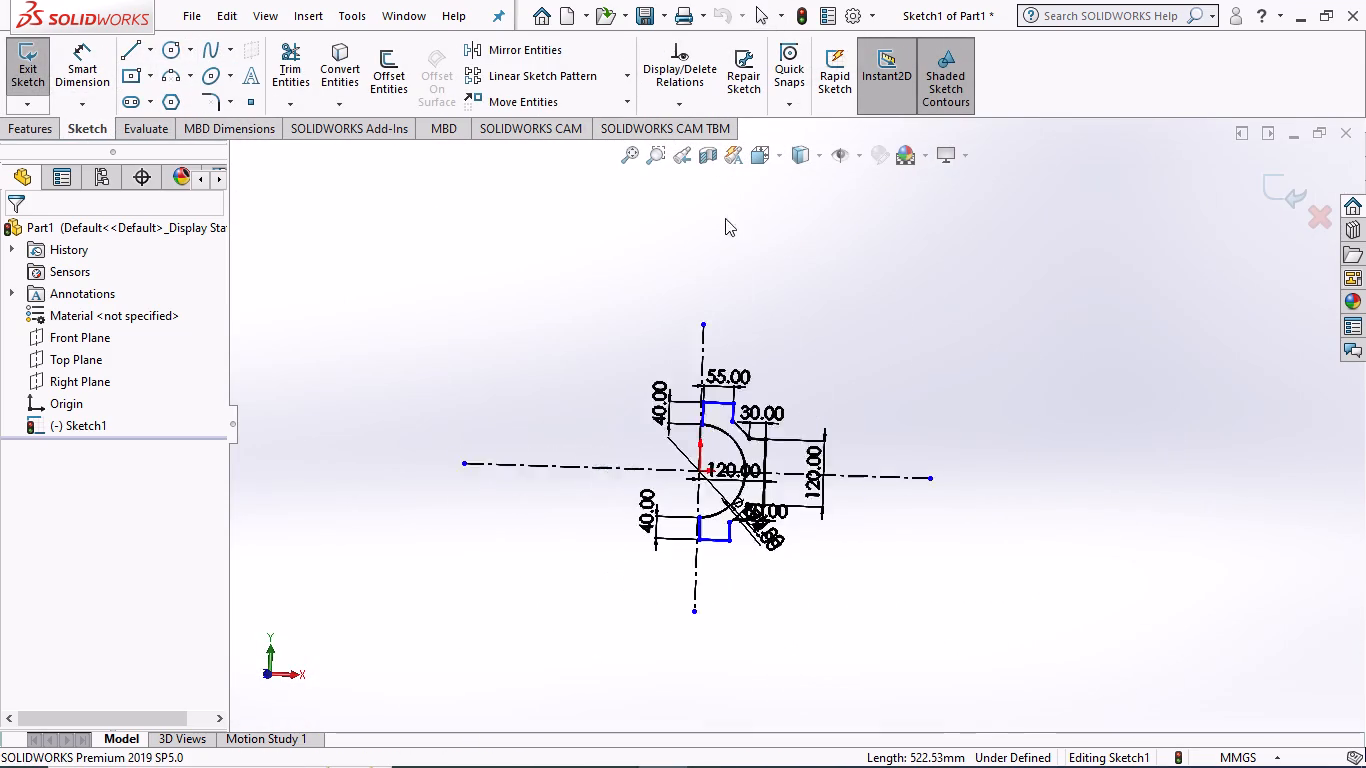
pyautogui.click(92, 69)
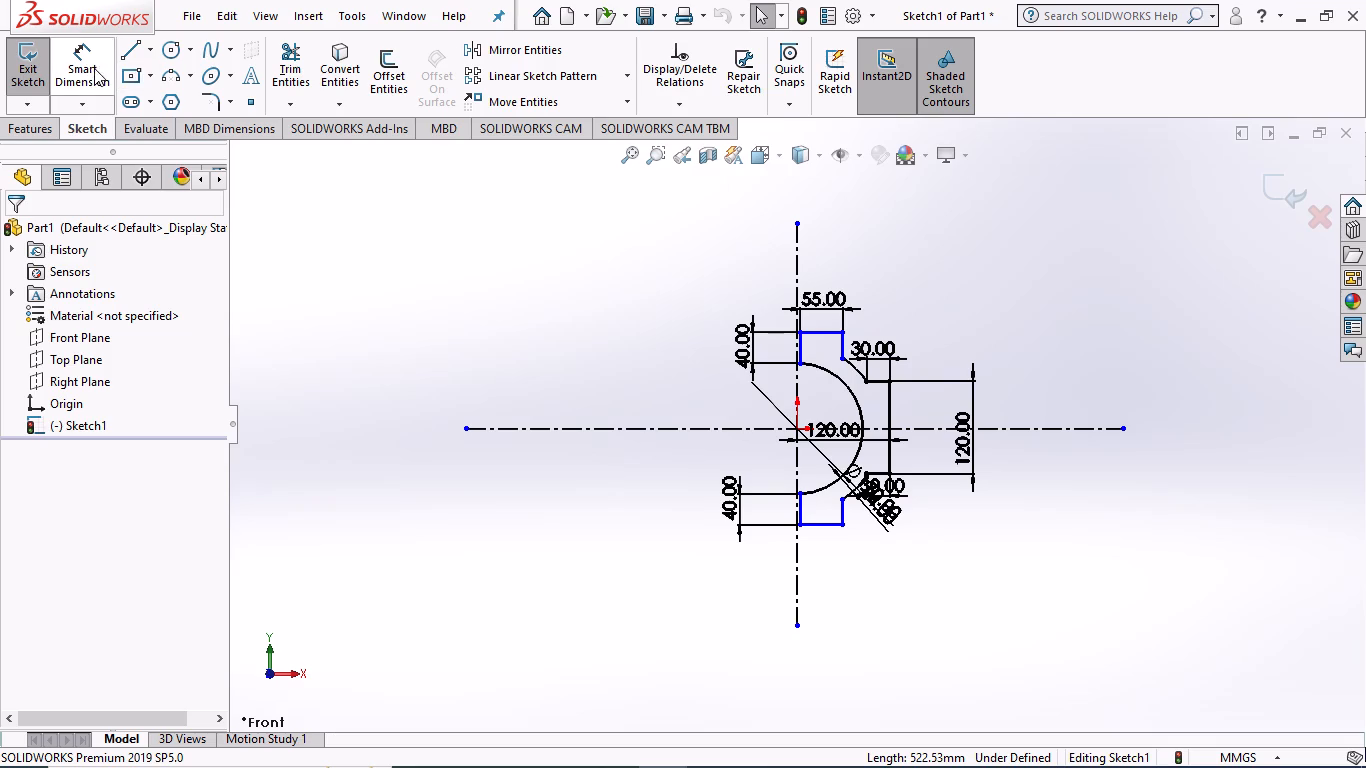
pyautogui.click(798, 332)
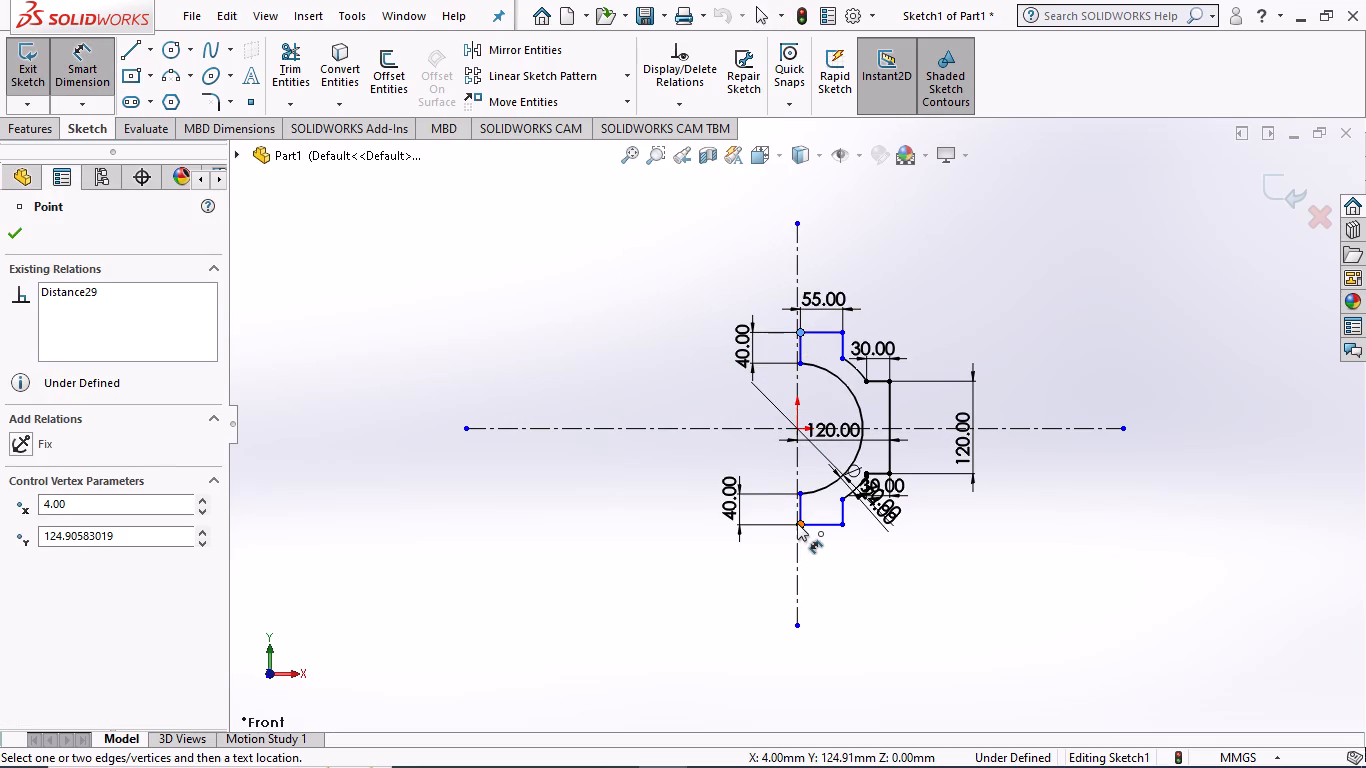
pyautogui.click(797, 523)
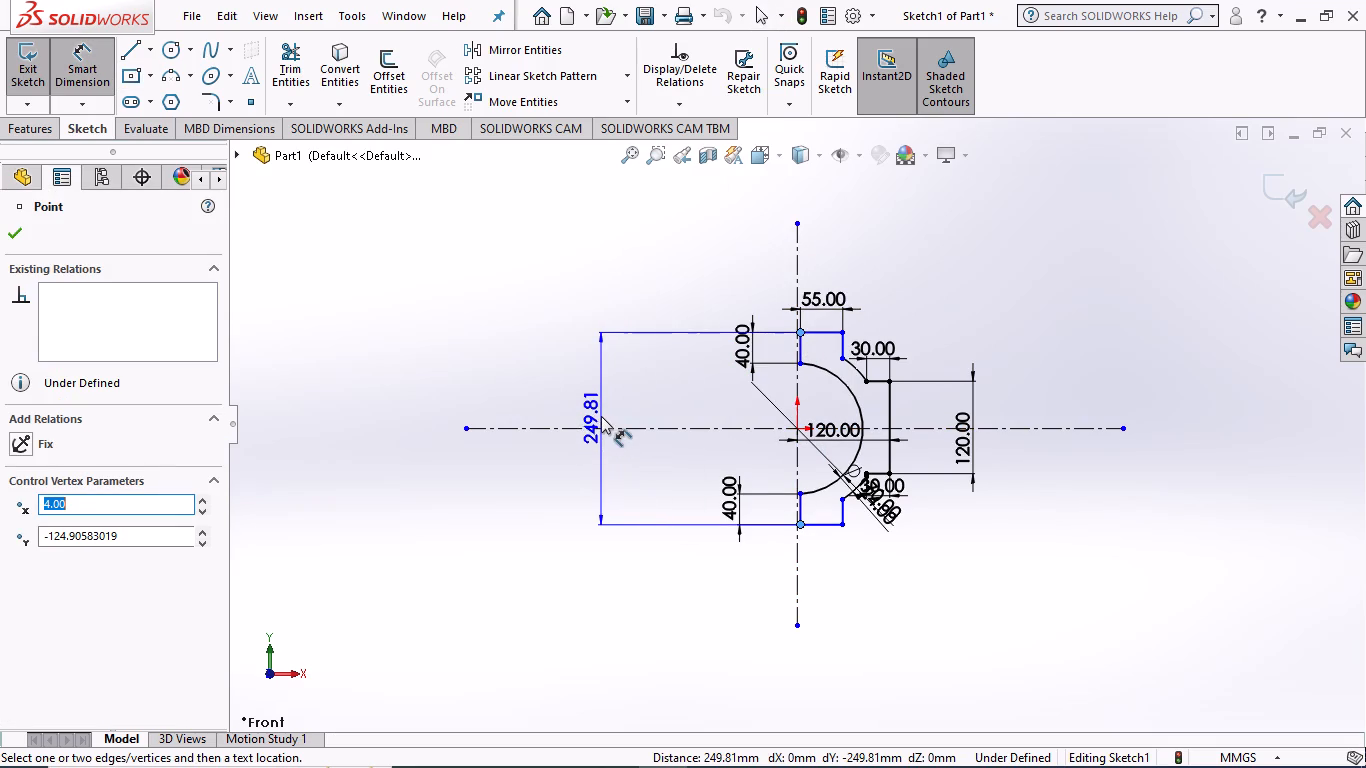
pyautogui.click(609, 408)
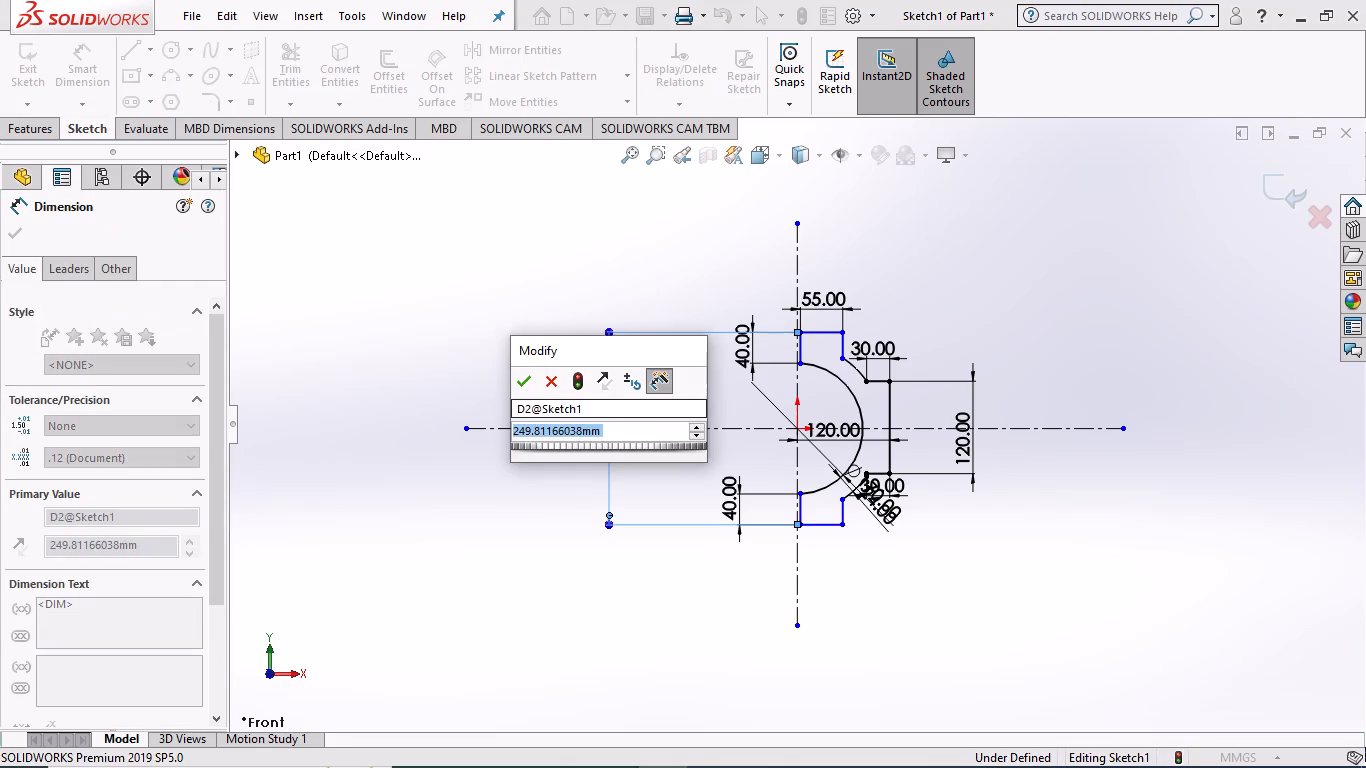
pyautogui.press('2')
pyautogui.press('5')
pyautogui.press('0')
pyautogui.press('Return')
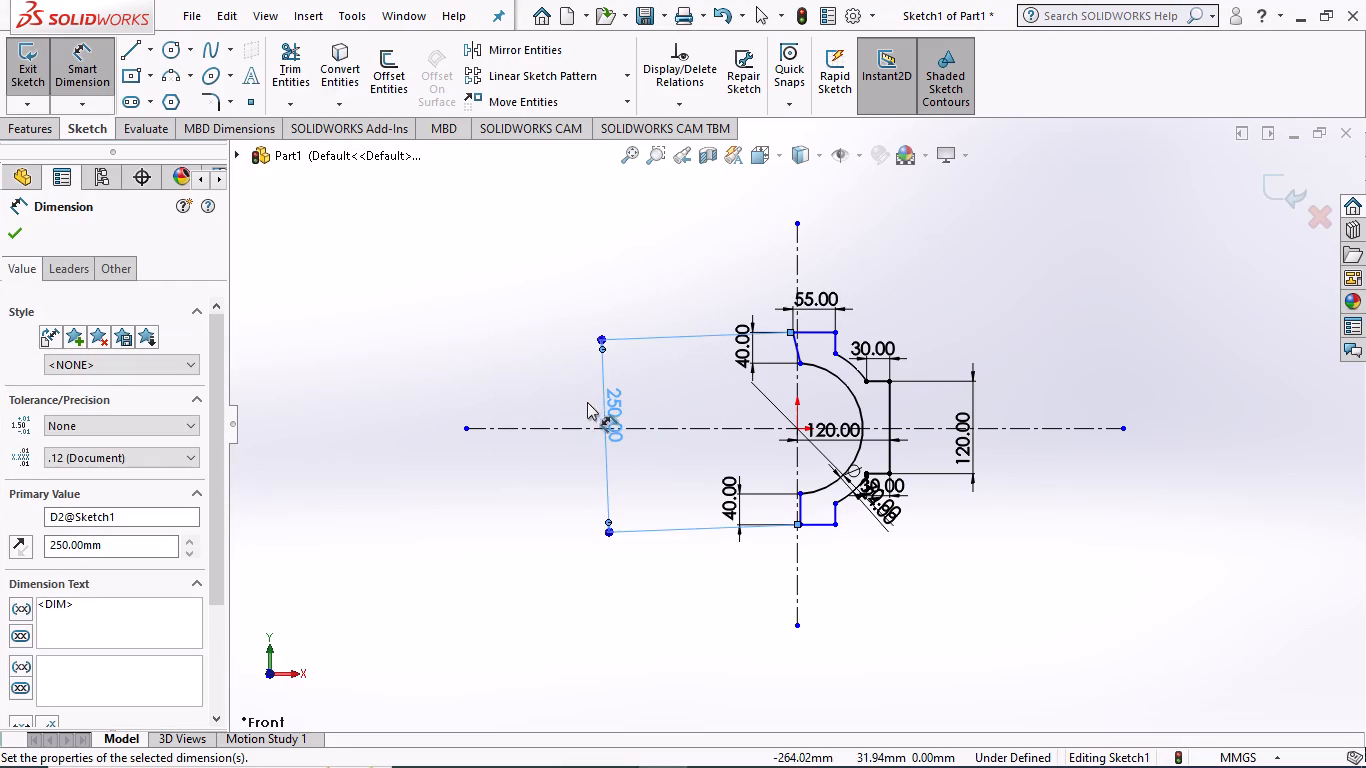
# Undo the 250 mm value entered for the overall height dimension.
pyautogui.hotkey('ctrl', 'z')
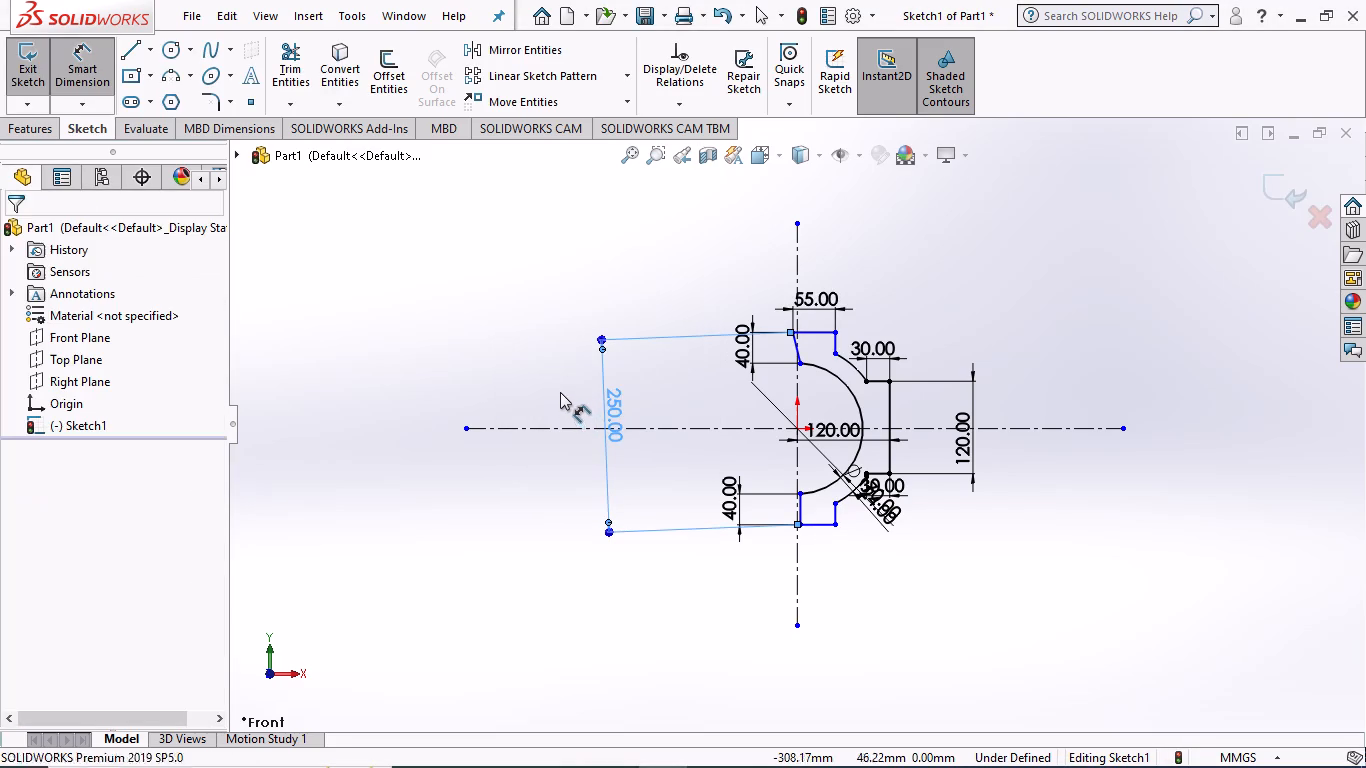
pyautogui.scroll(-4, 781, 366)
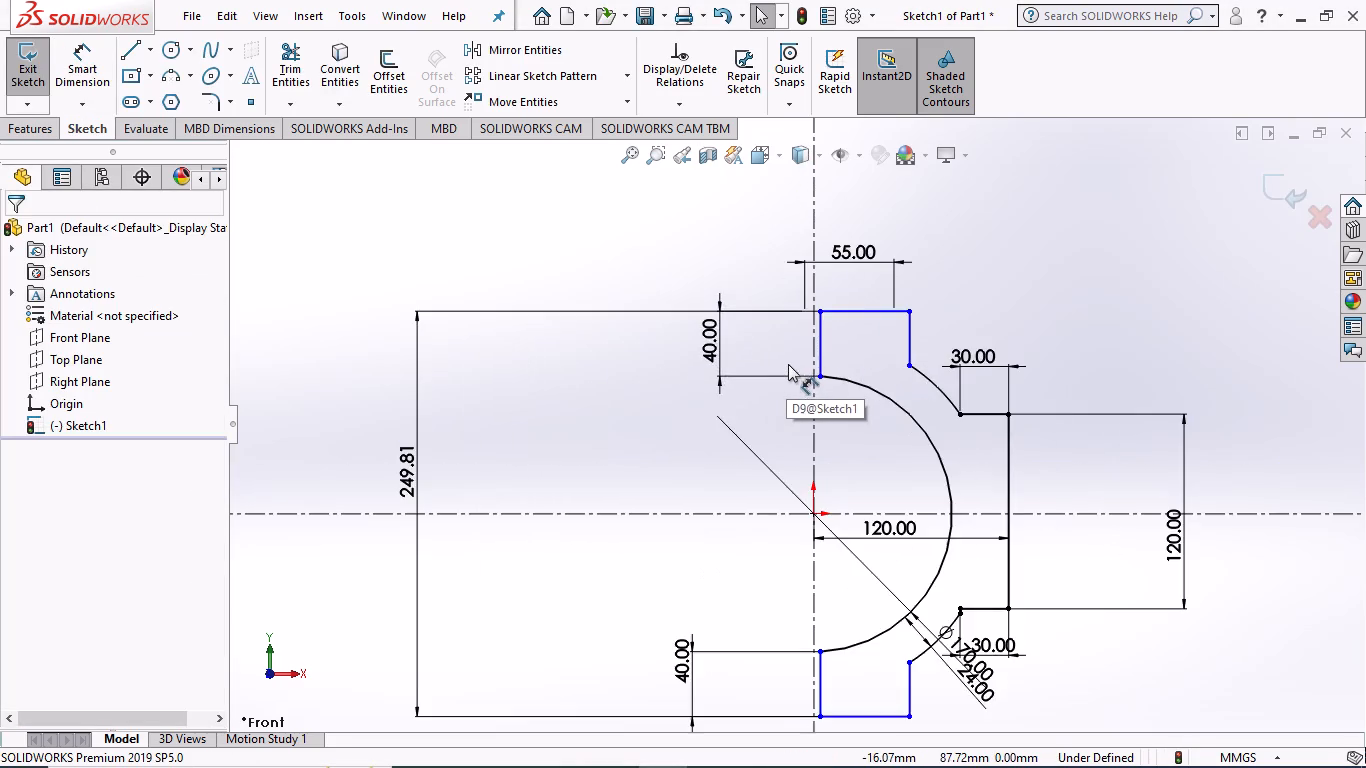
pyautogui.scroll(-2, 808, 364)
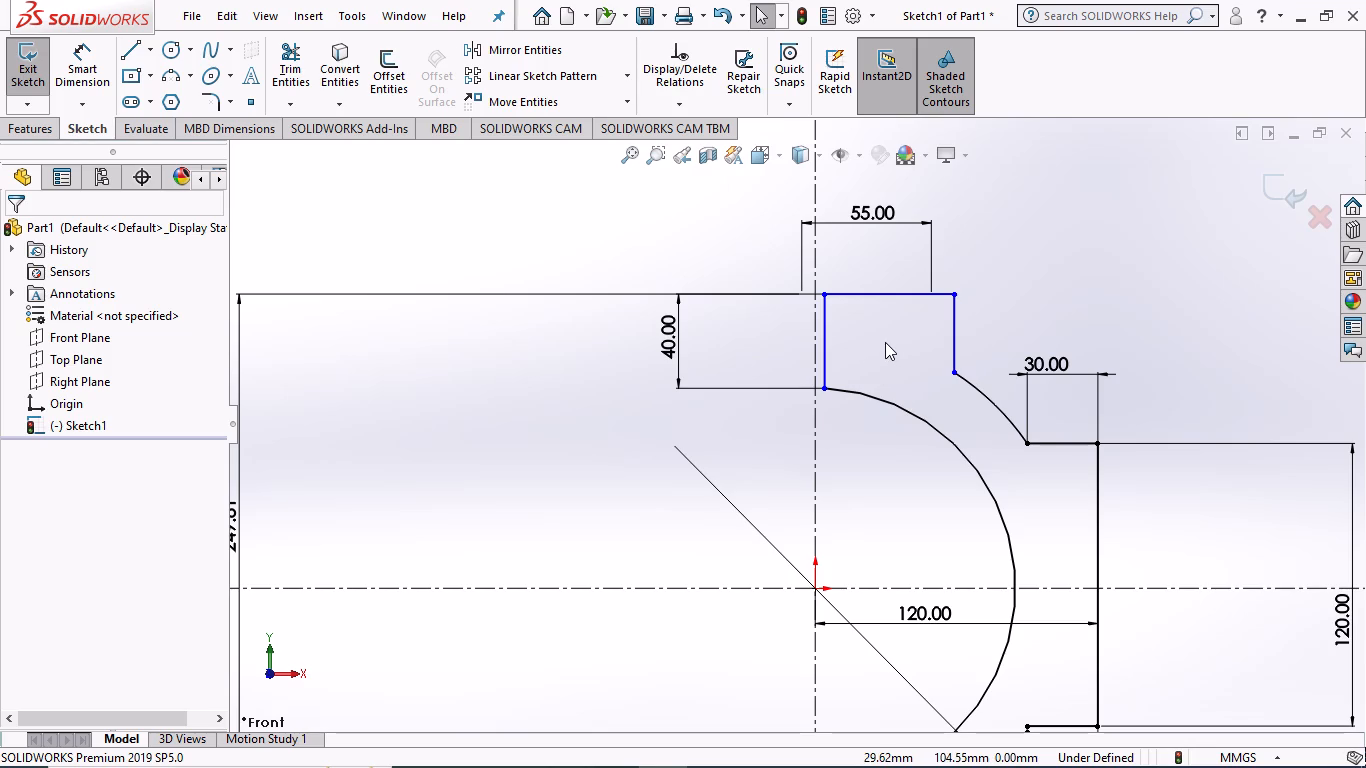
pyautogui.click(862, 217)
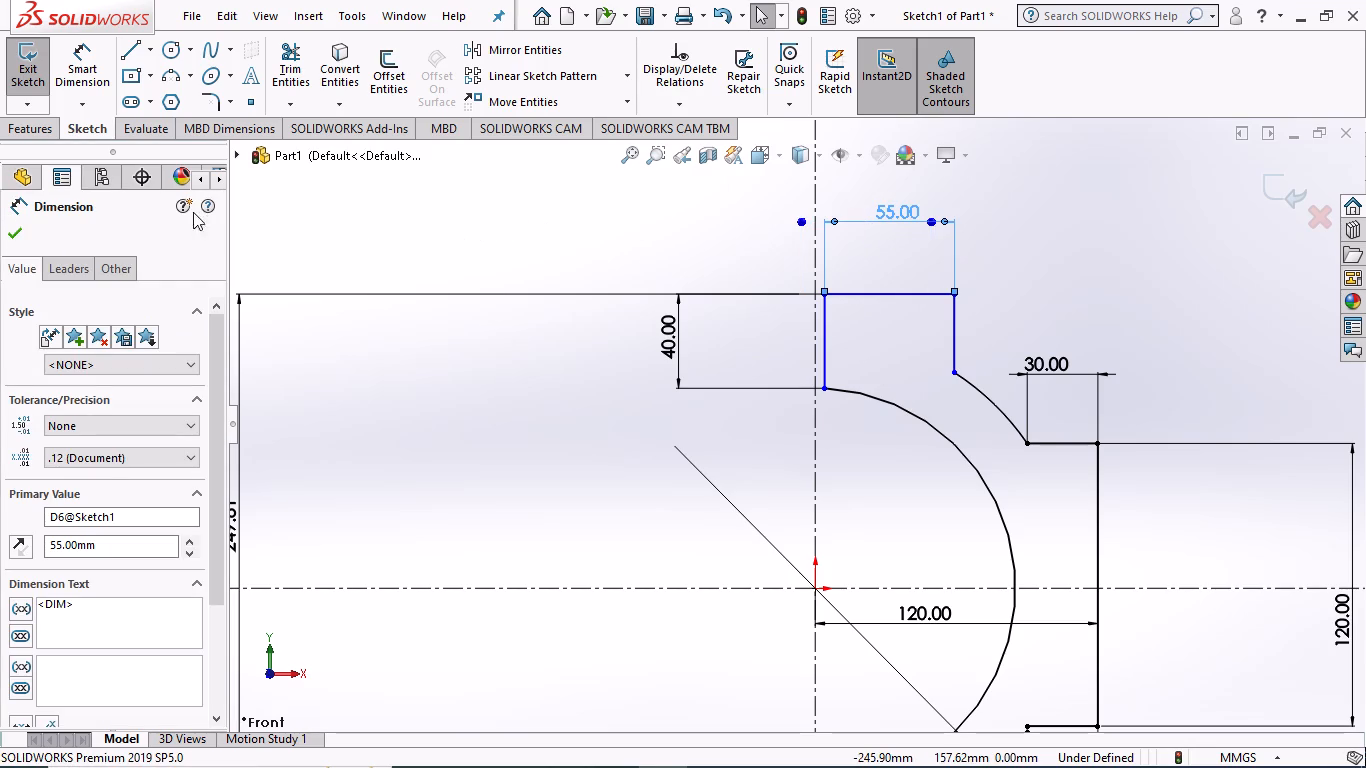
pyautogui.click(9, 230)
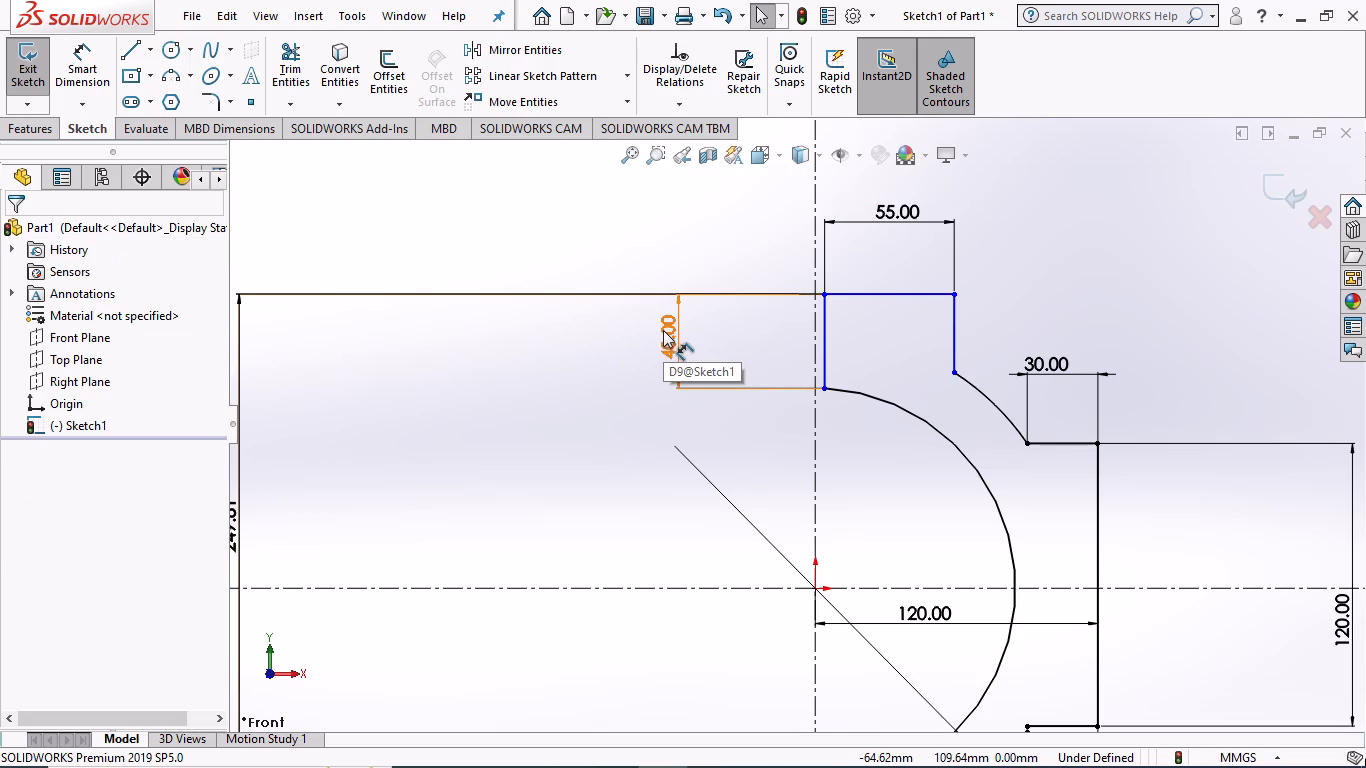
# Undo the overall height dimension between the upper block's top inner corner and the lower block's bottom inner corner.
pyautogui.hotkey('ctrl', 'z')
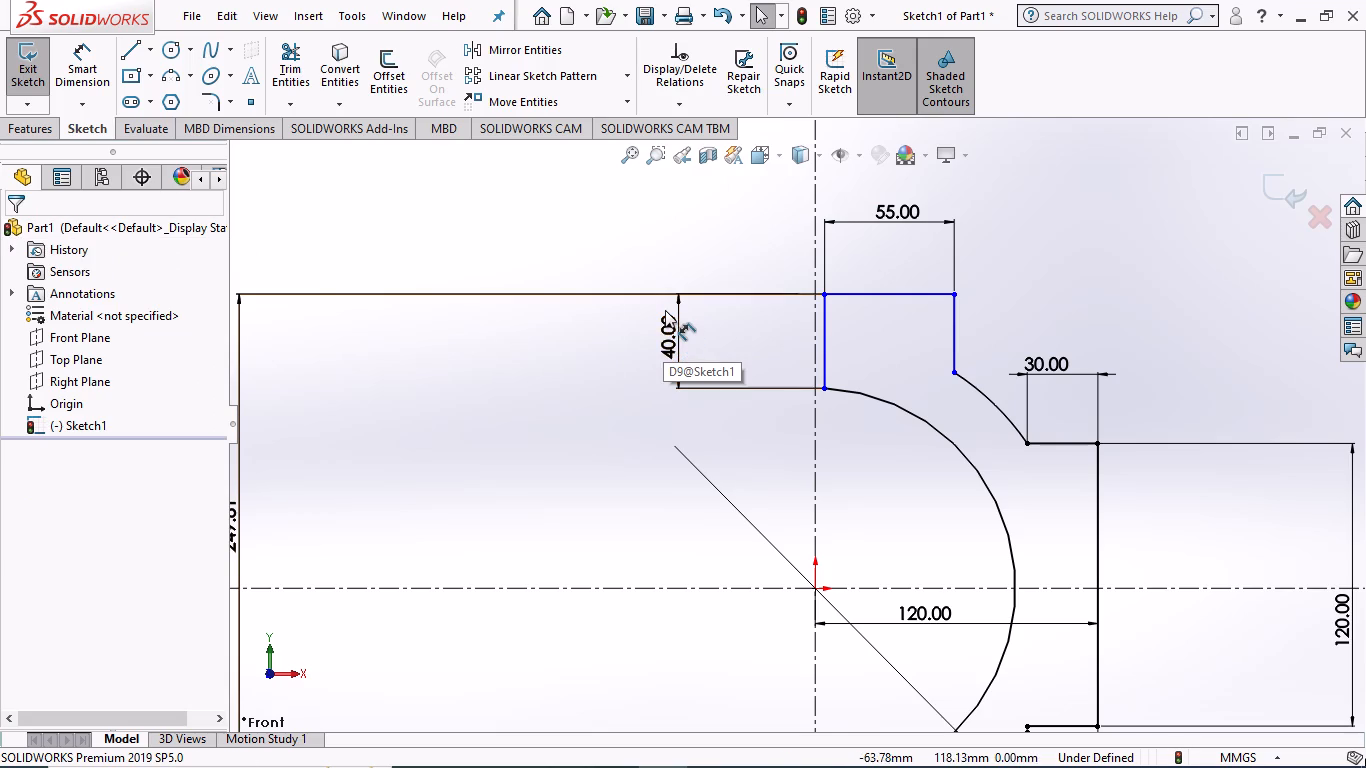
pyautogui.hotkey('ctrl', 'z')
pyautogui.hotkey('ctrl', 'z')
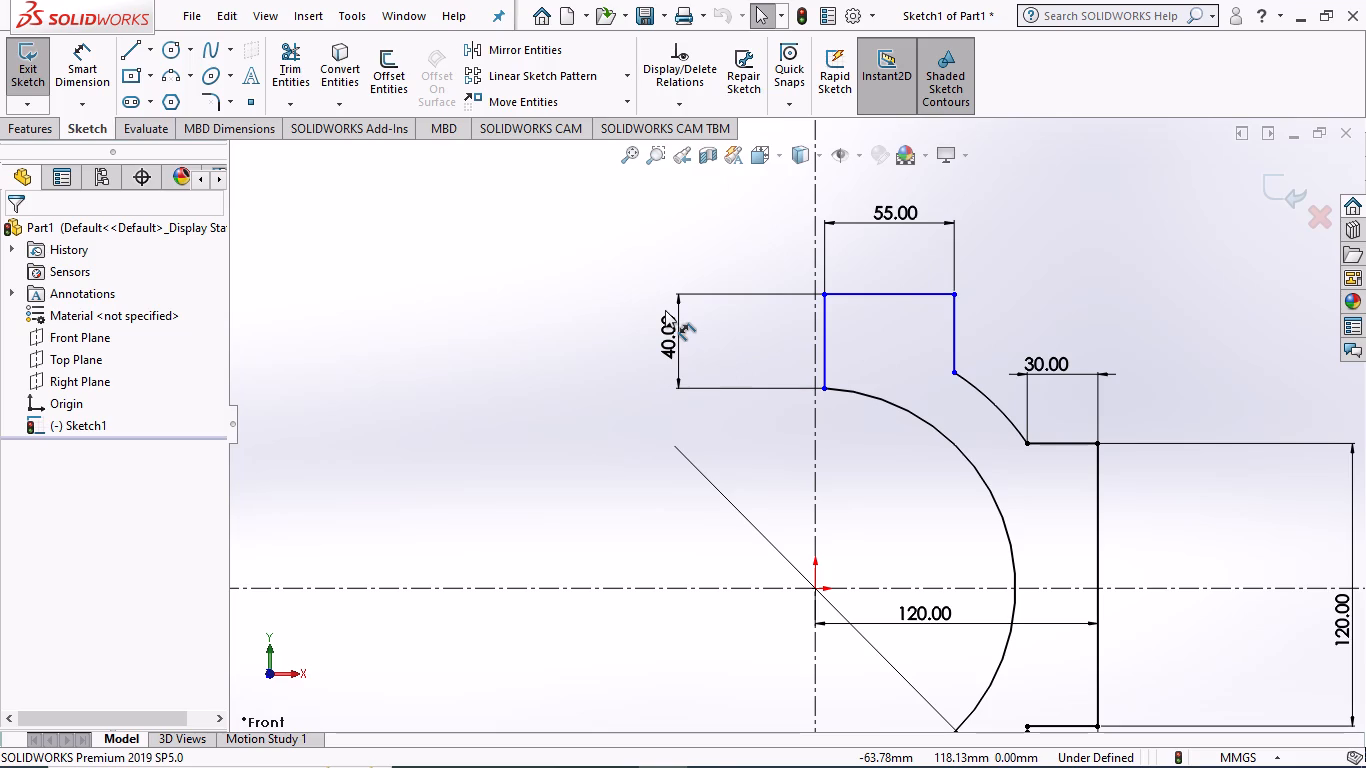
pyautogui.hotkey('ctrl', 'z')
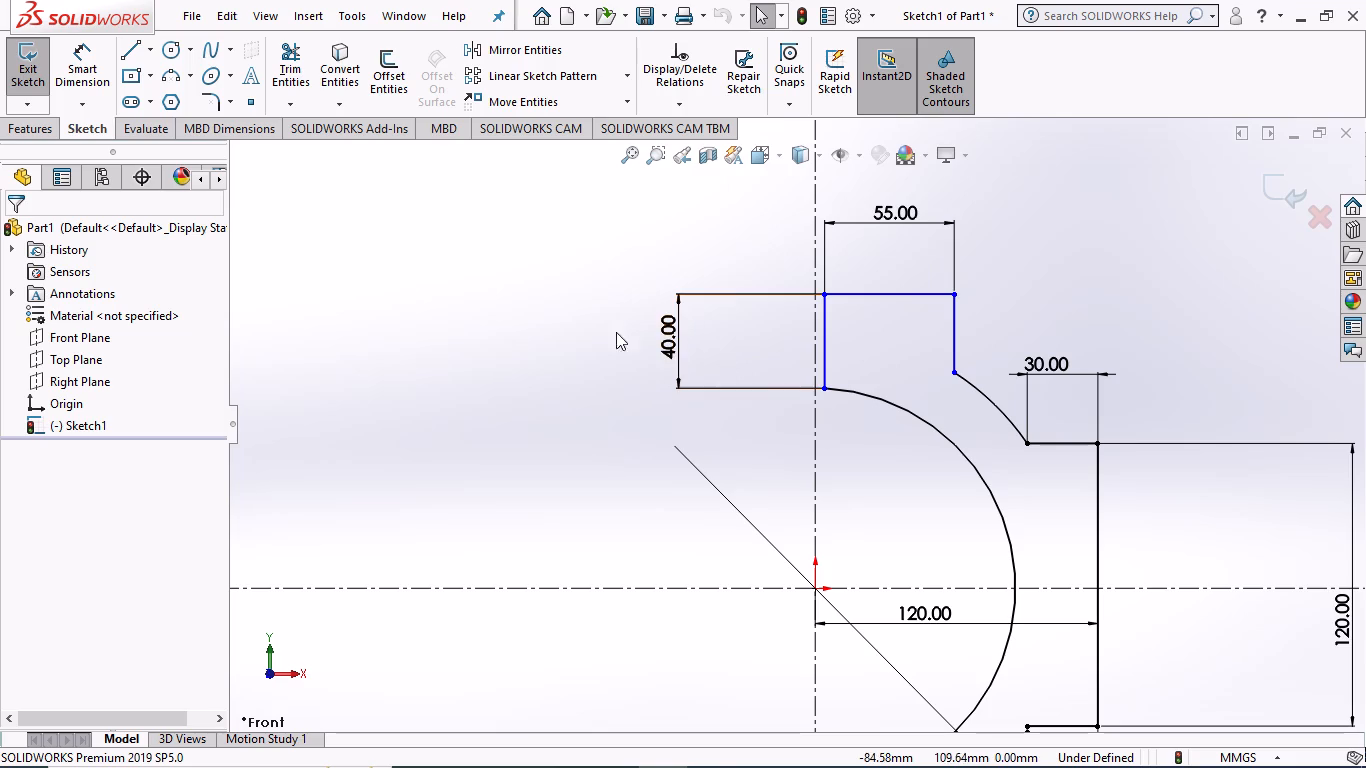
pyautogui.scroll(5, 607, 386)
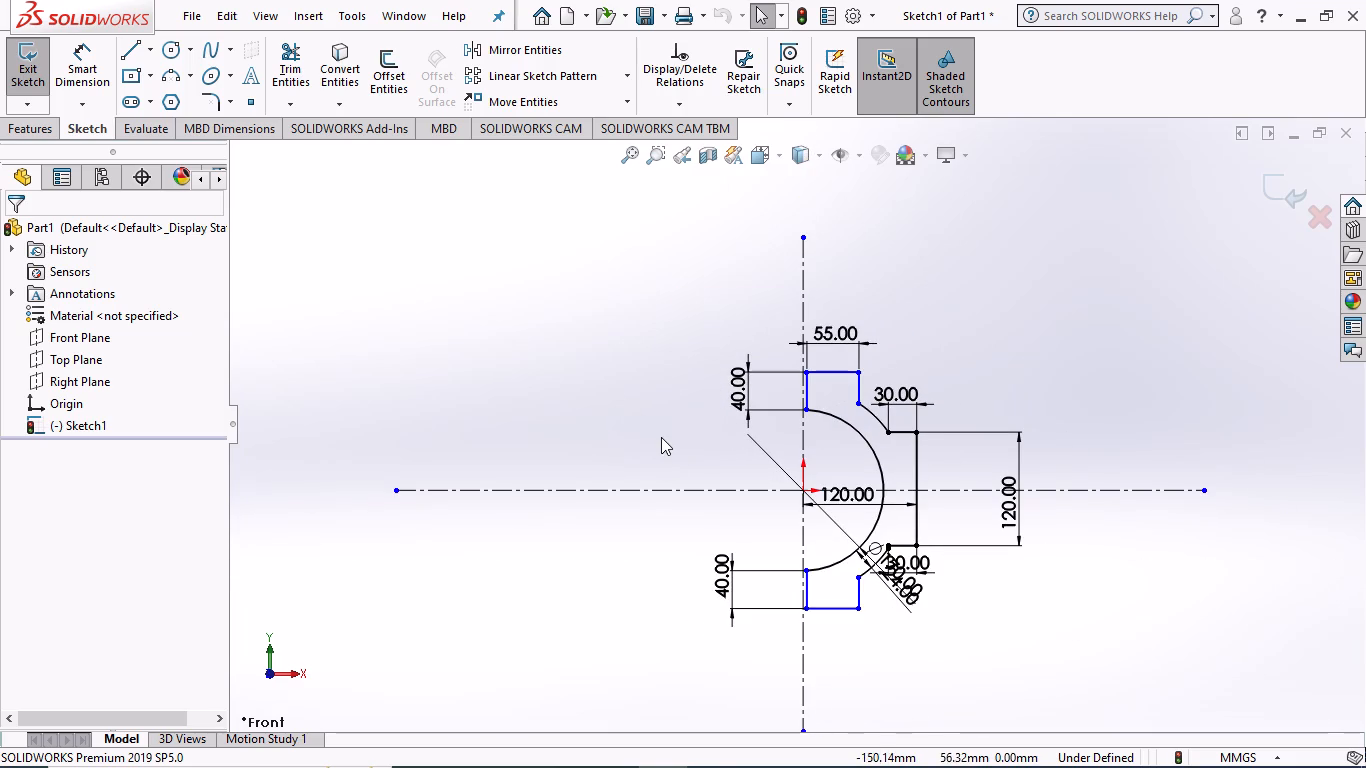
pyautogui.hotkey('ctrl', 'z')
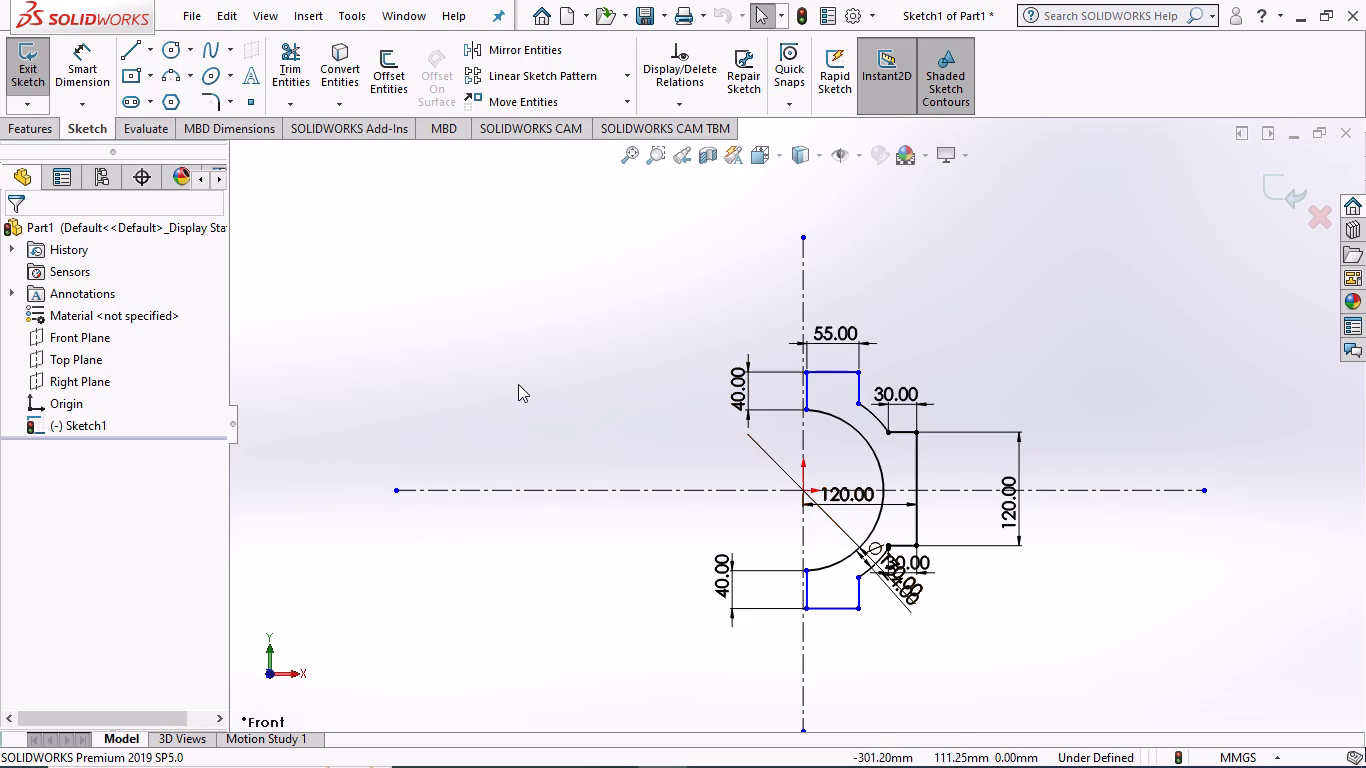
# Draw a vertical centerline about 396 mm long in line with the blocks' inner edges, from above the upper block to below the lower one.
pyautogui.scroll(-4, 810, 496)
pyautogui.scroll(4, 821, 486)
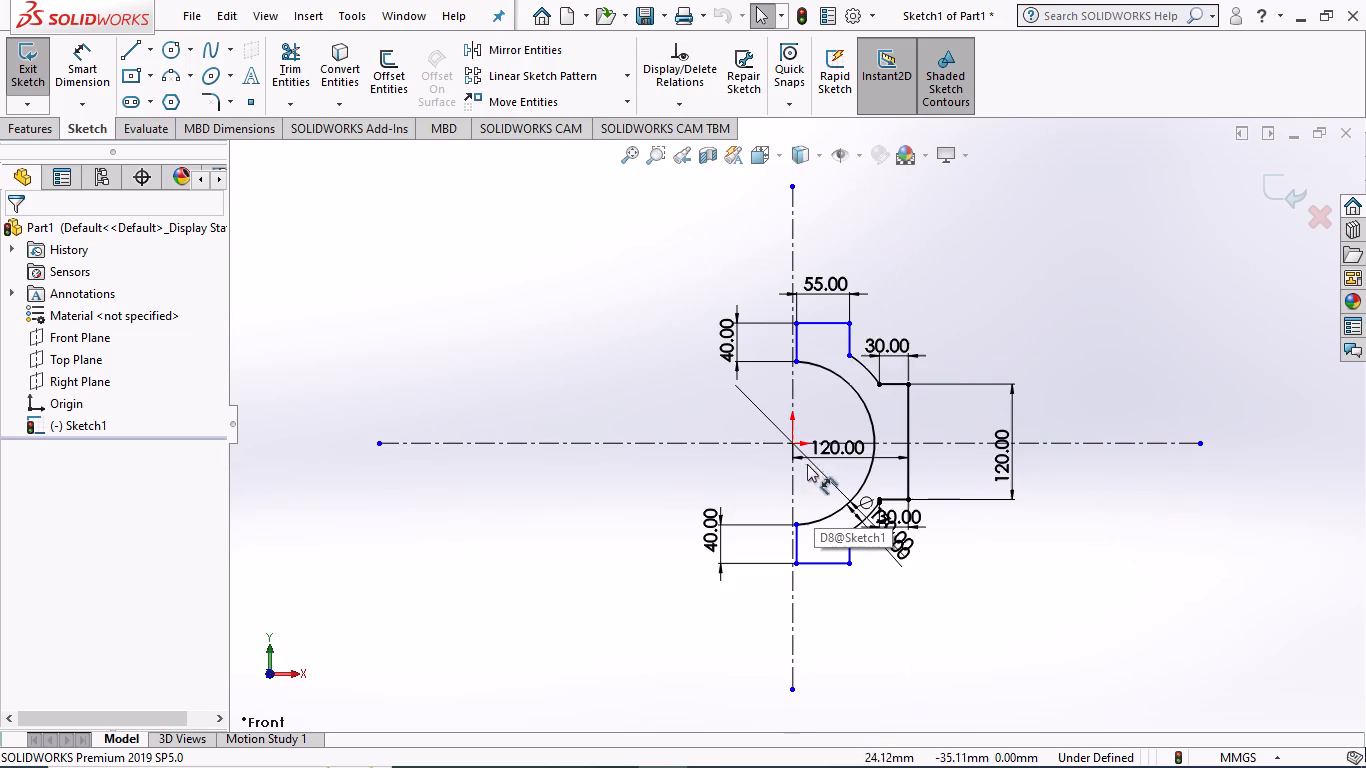
pyautogui.click(147, 46)
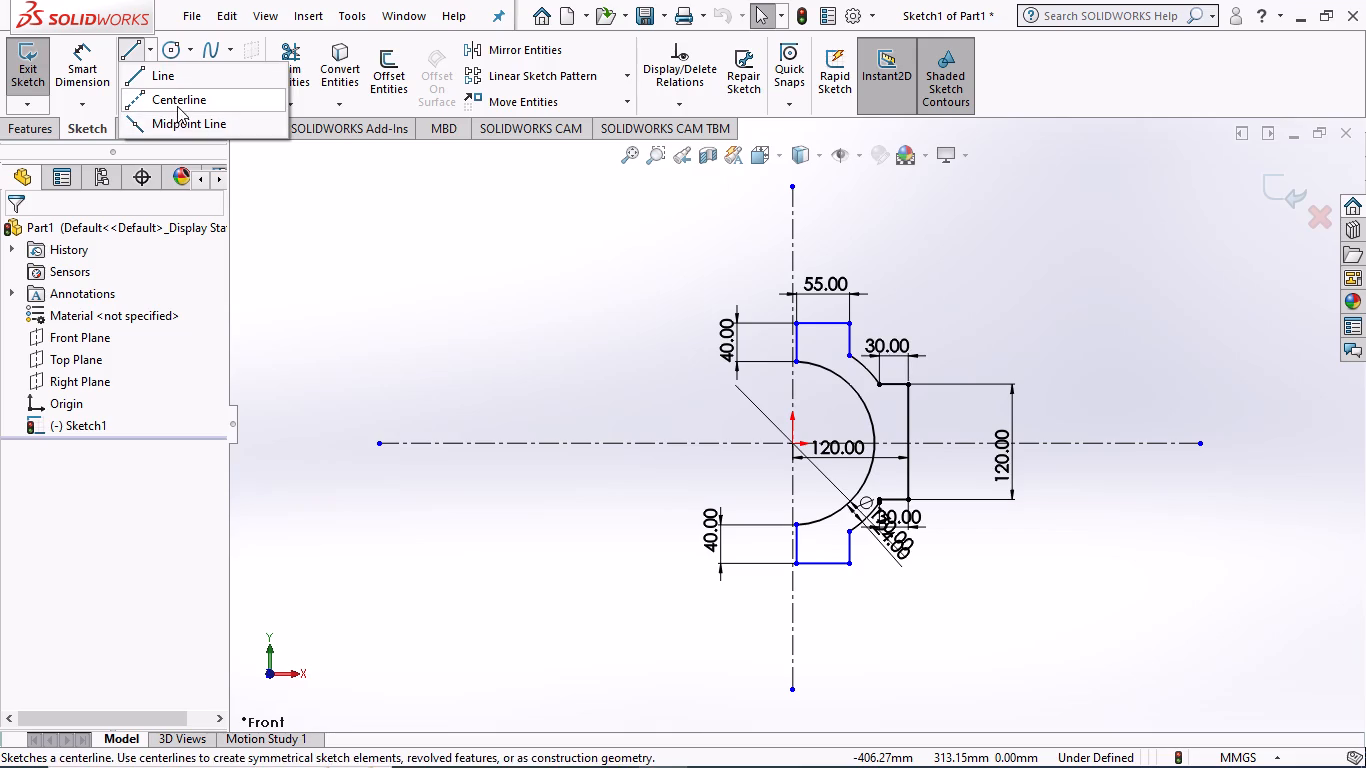
pyautogui.click(177, 106)
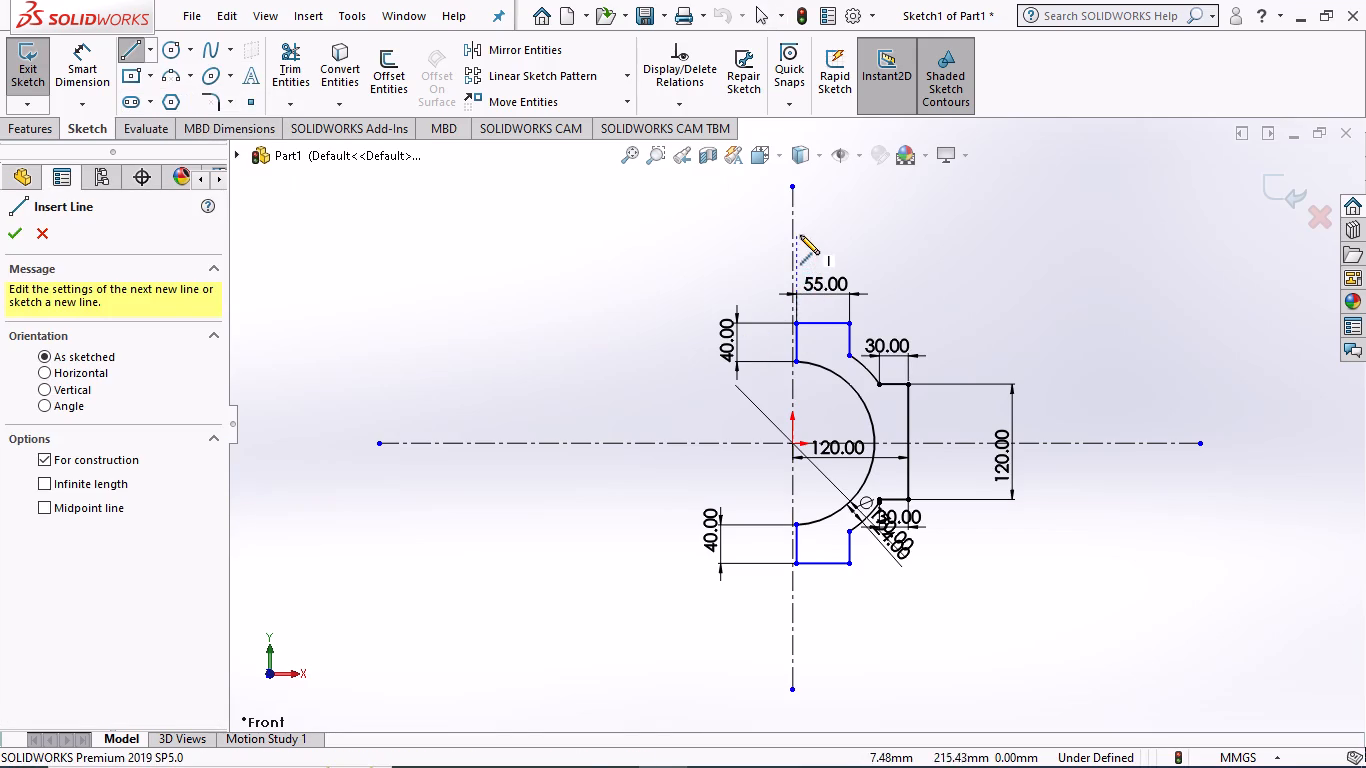
pyautogui.click(800, 231)
pyautogui.click(800, 612)
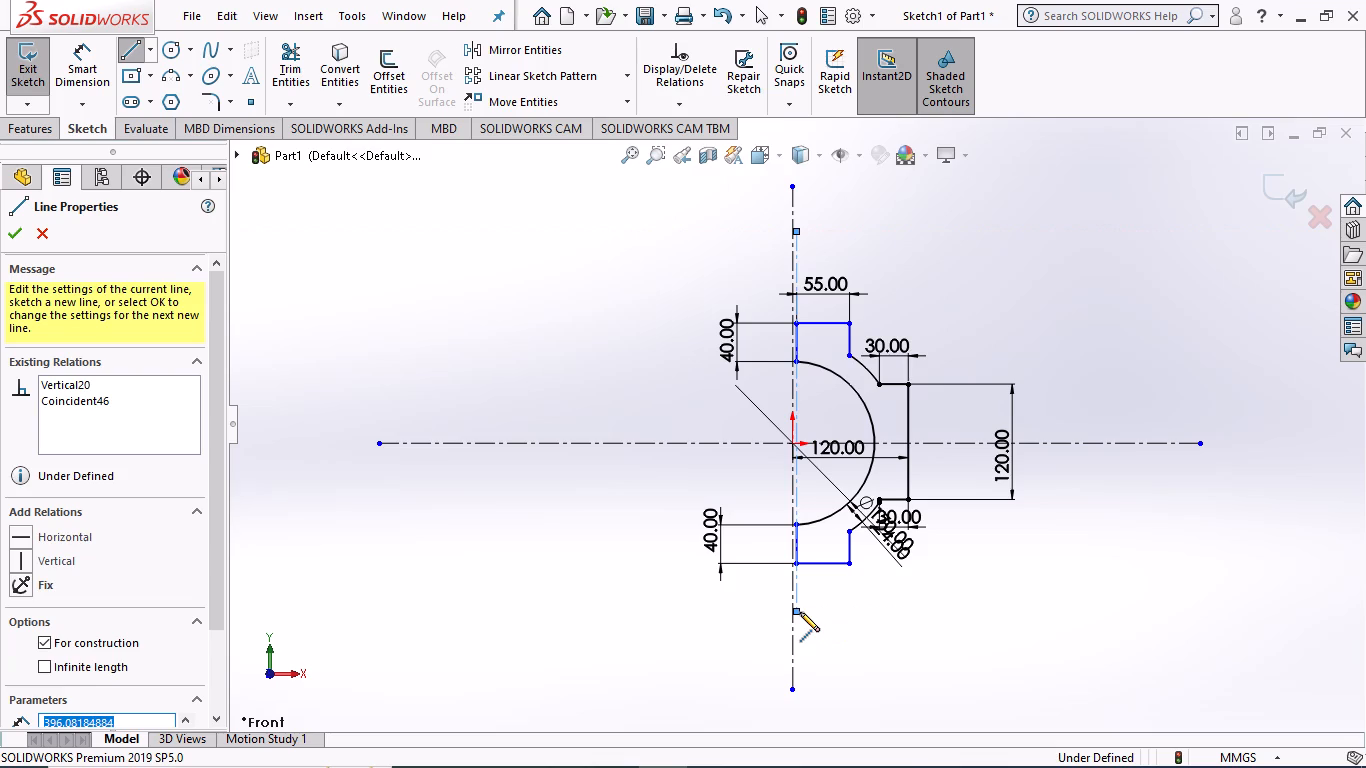
pyautogui.press('Escape')
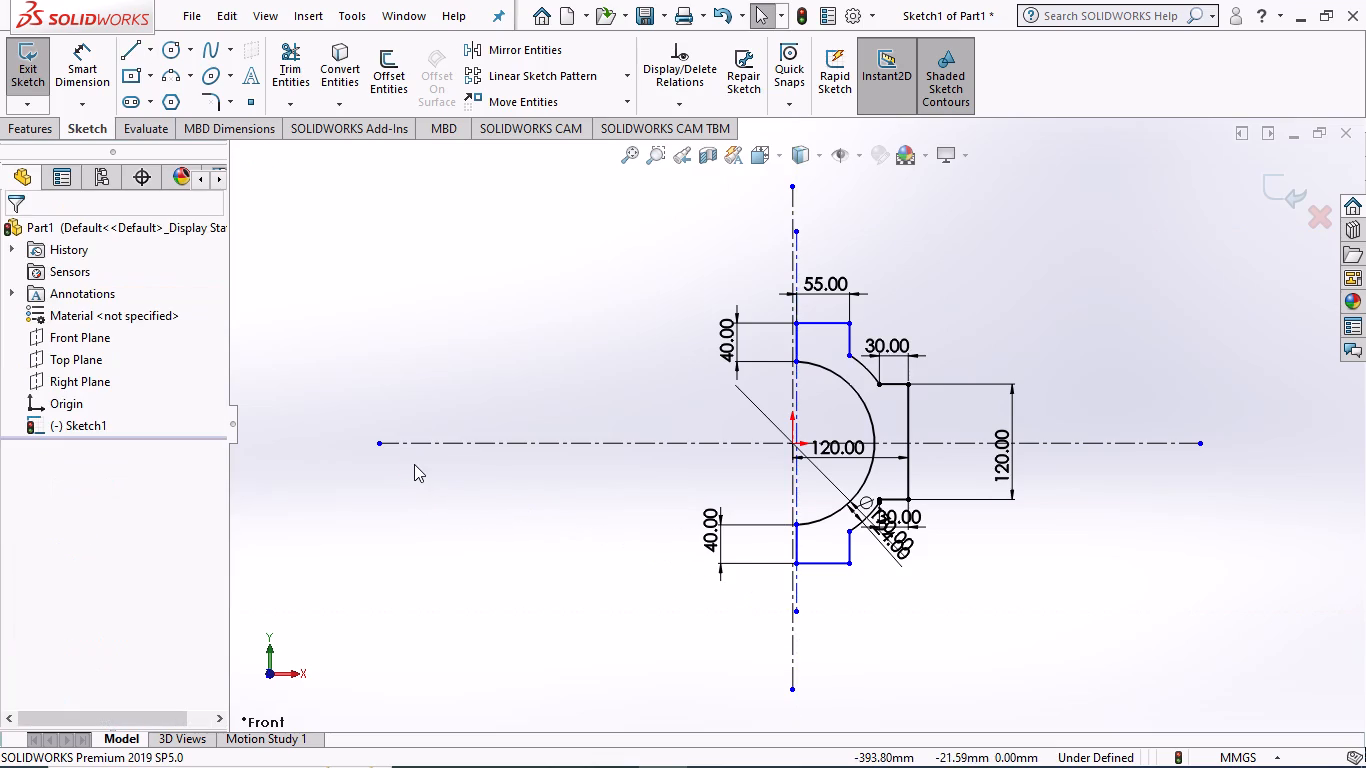
pyautogui.scroll(-2, 876, 565)
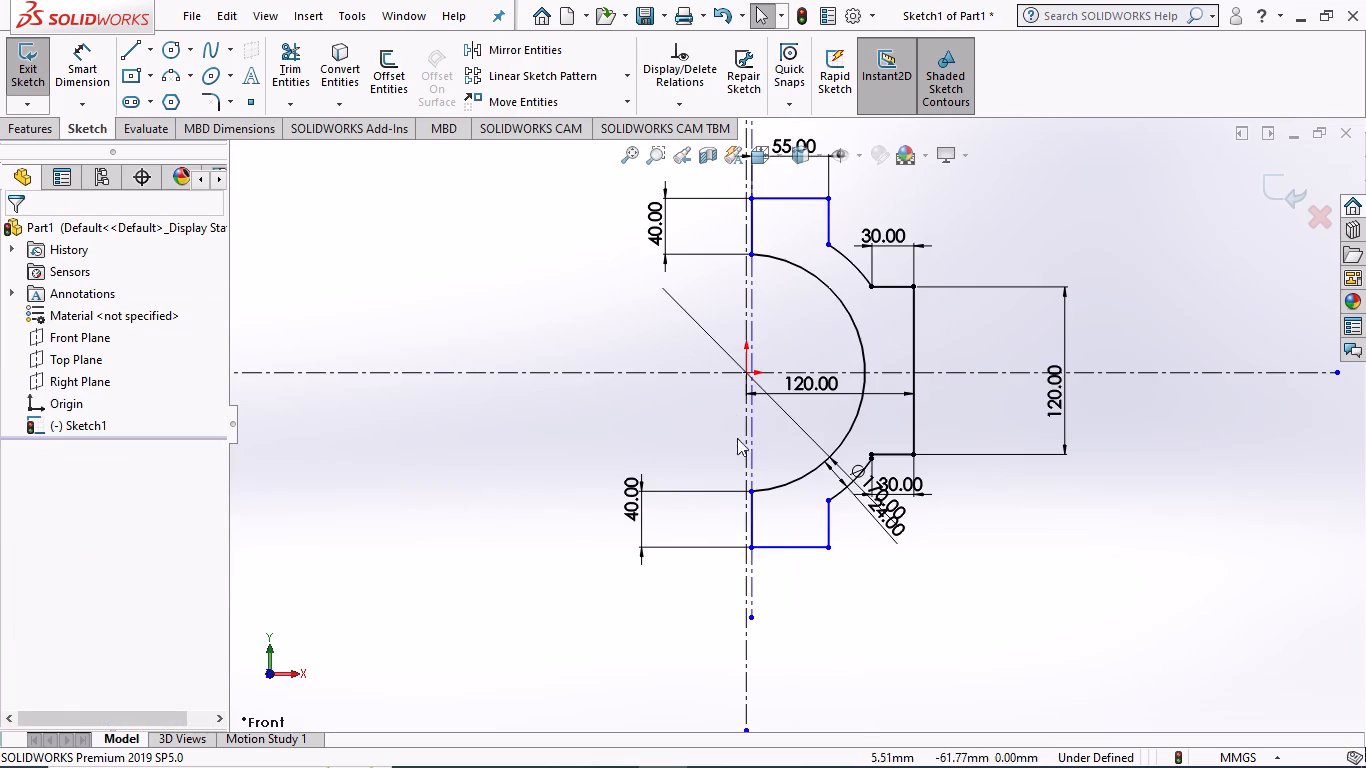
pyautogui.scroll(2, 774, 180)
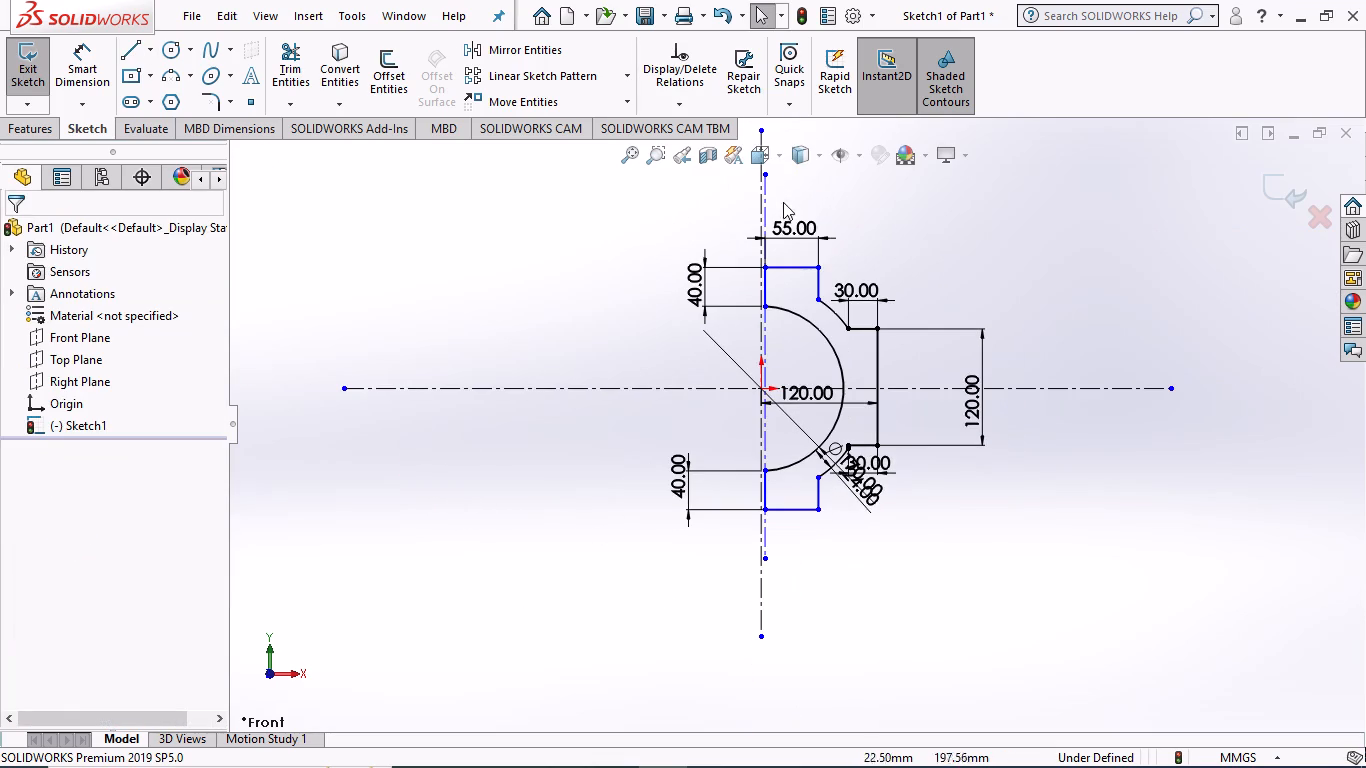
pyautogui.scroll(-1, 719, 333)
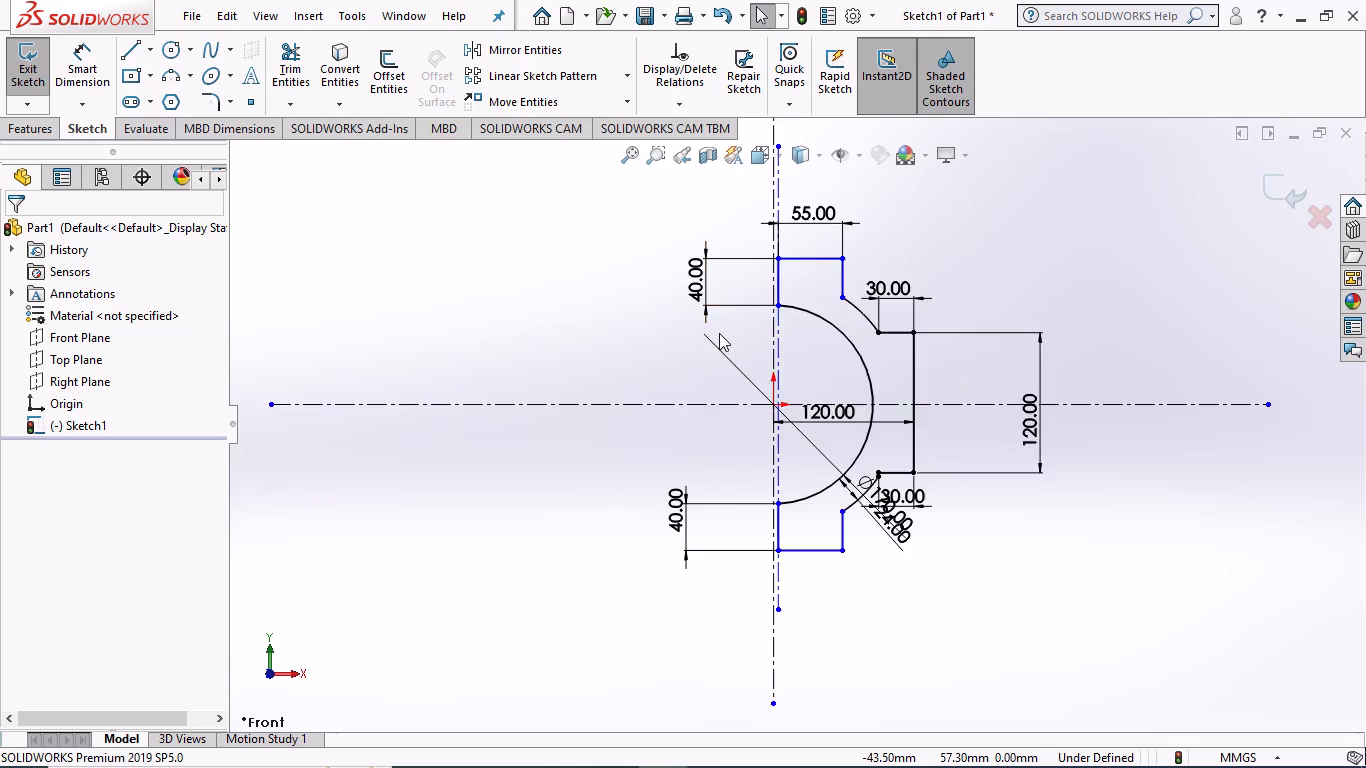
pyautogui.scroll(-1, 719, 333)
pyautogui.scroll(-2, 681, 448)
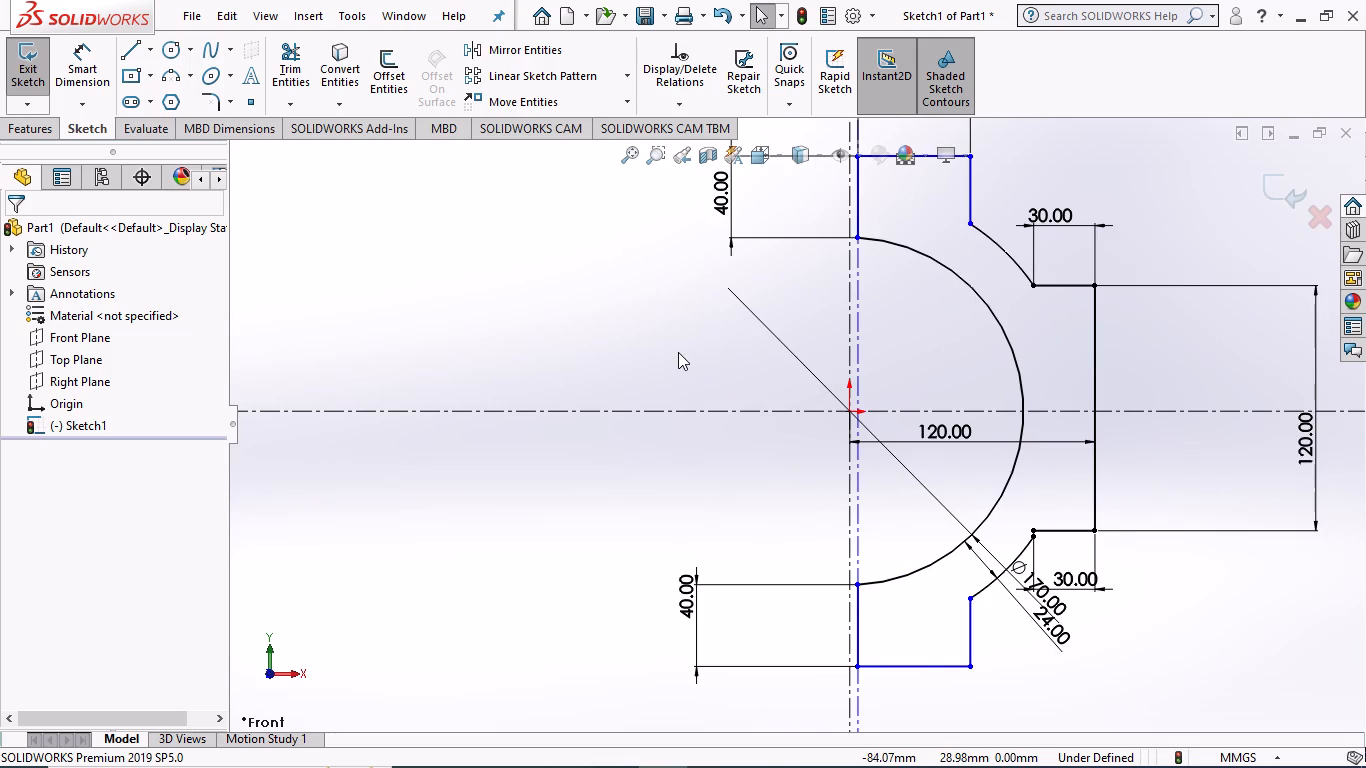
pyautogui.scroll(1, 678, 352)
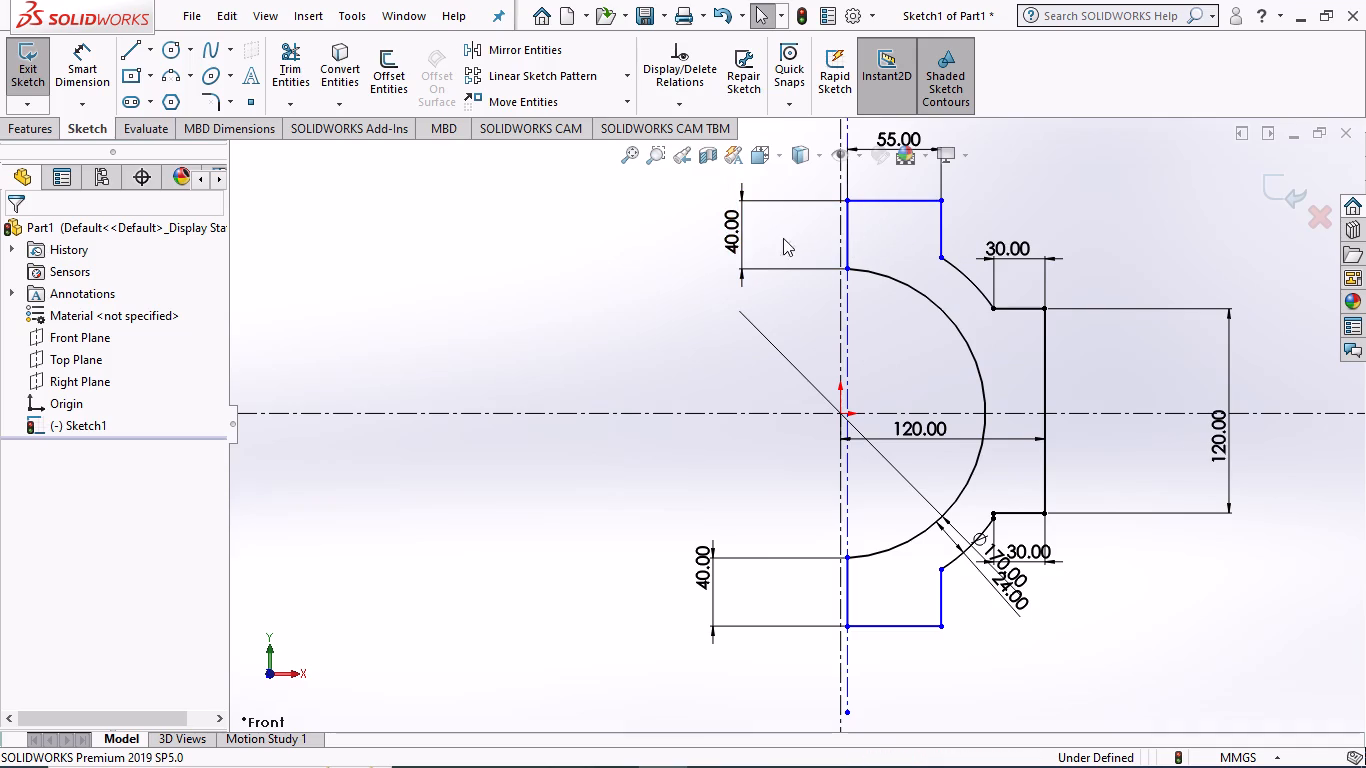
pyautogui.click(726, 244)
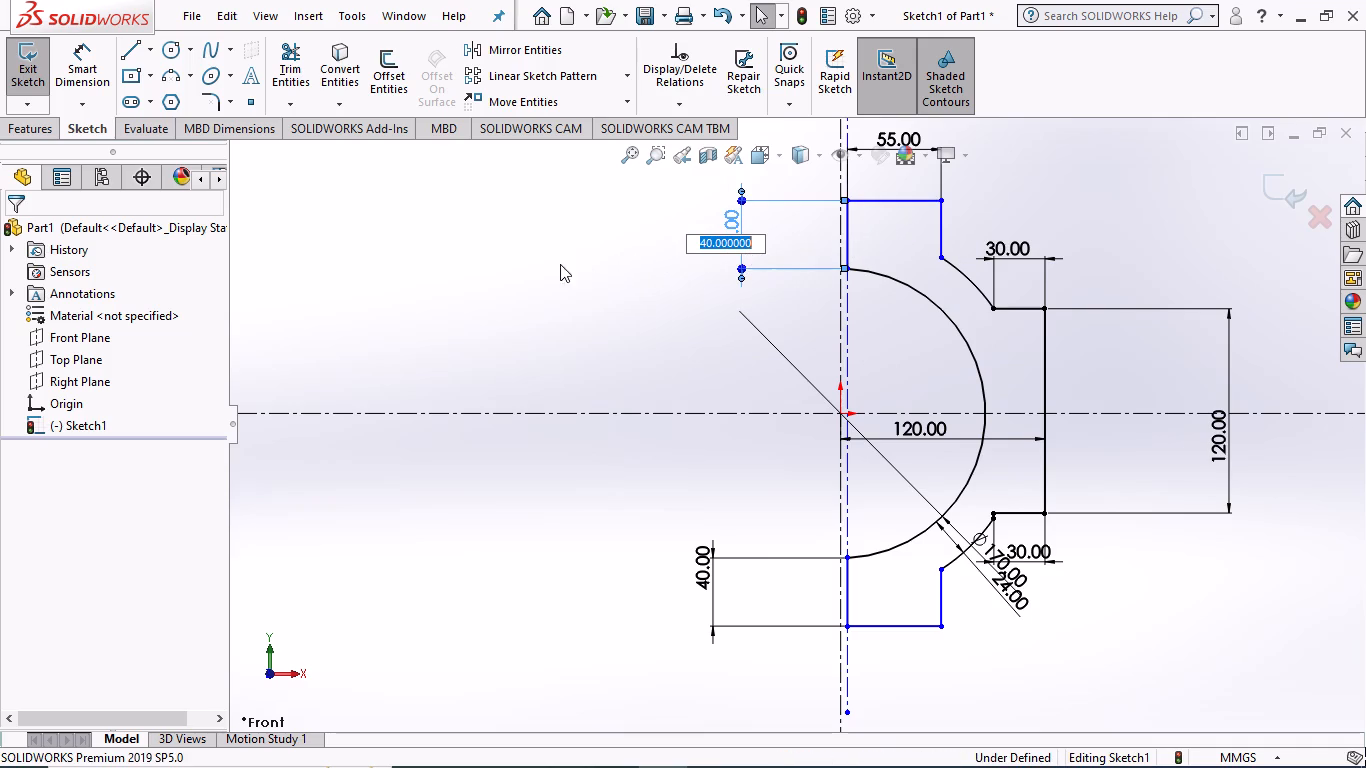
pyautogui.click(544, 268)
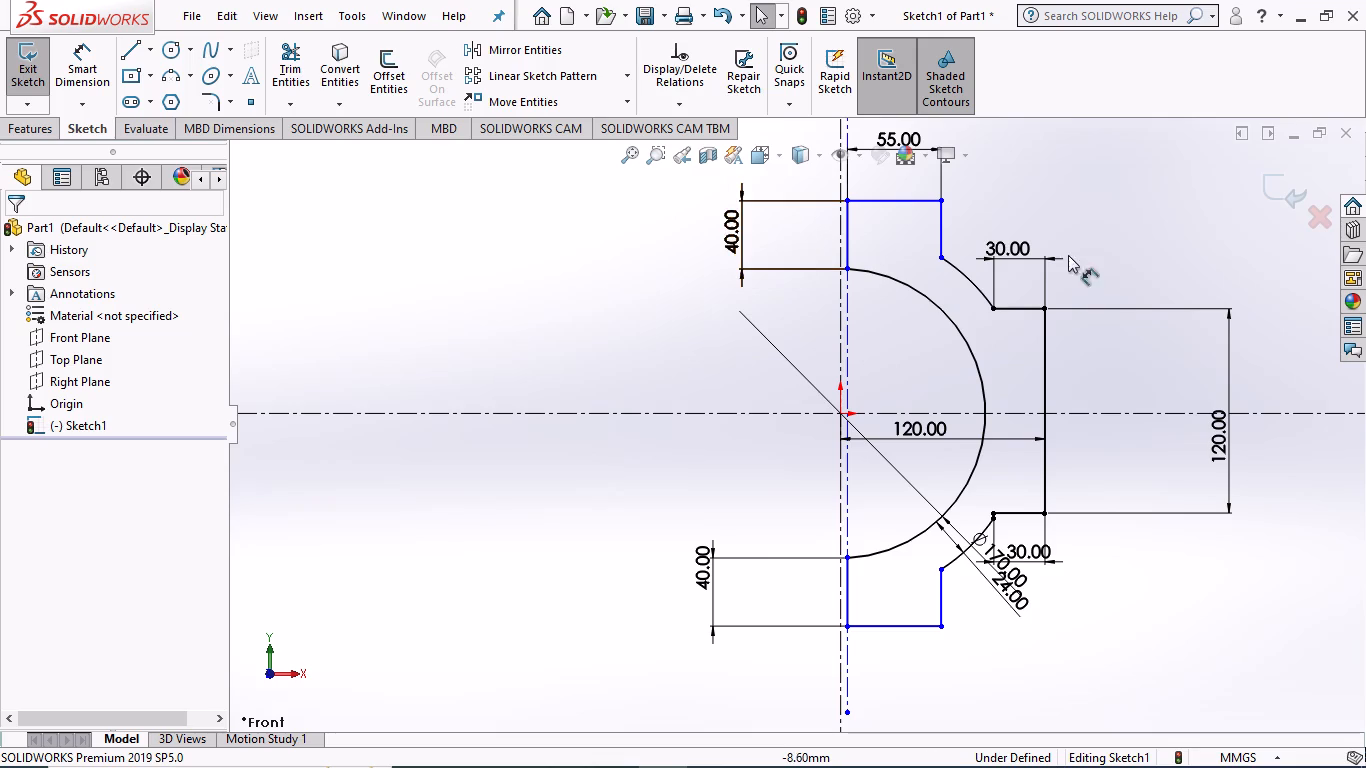
# Dimension the length of the upper block's outer vertical edge, accepting its current value.
pyautogui.click(73, 70)
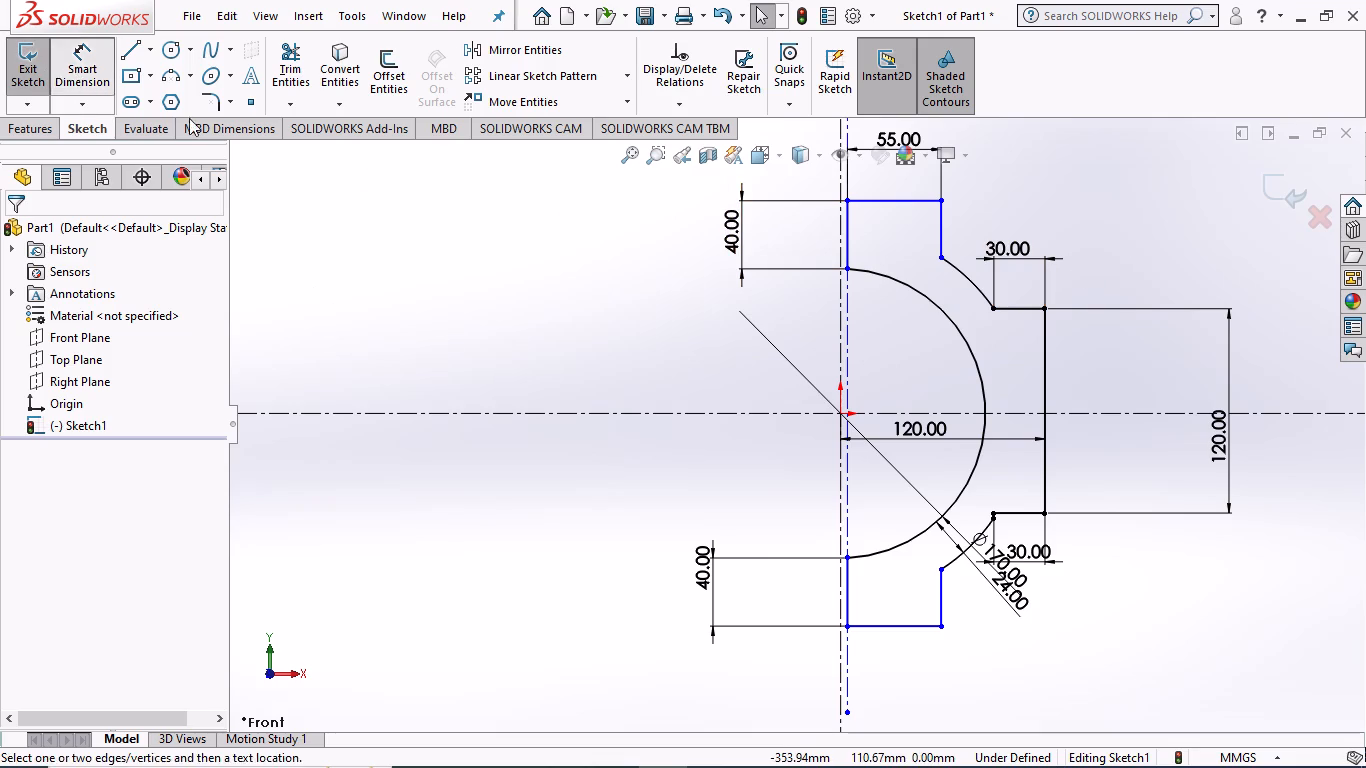
pyautogui.click(939, 225)
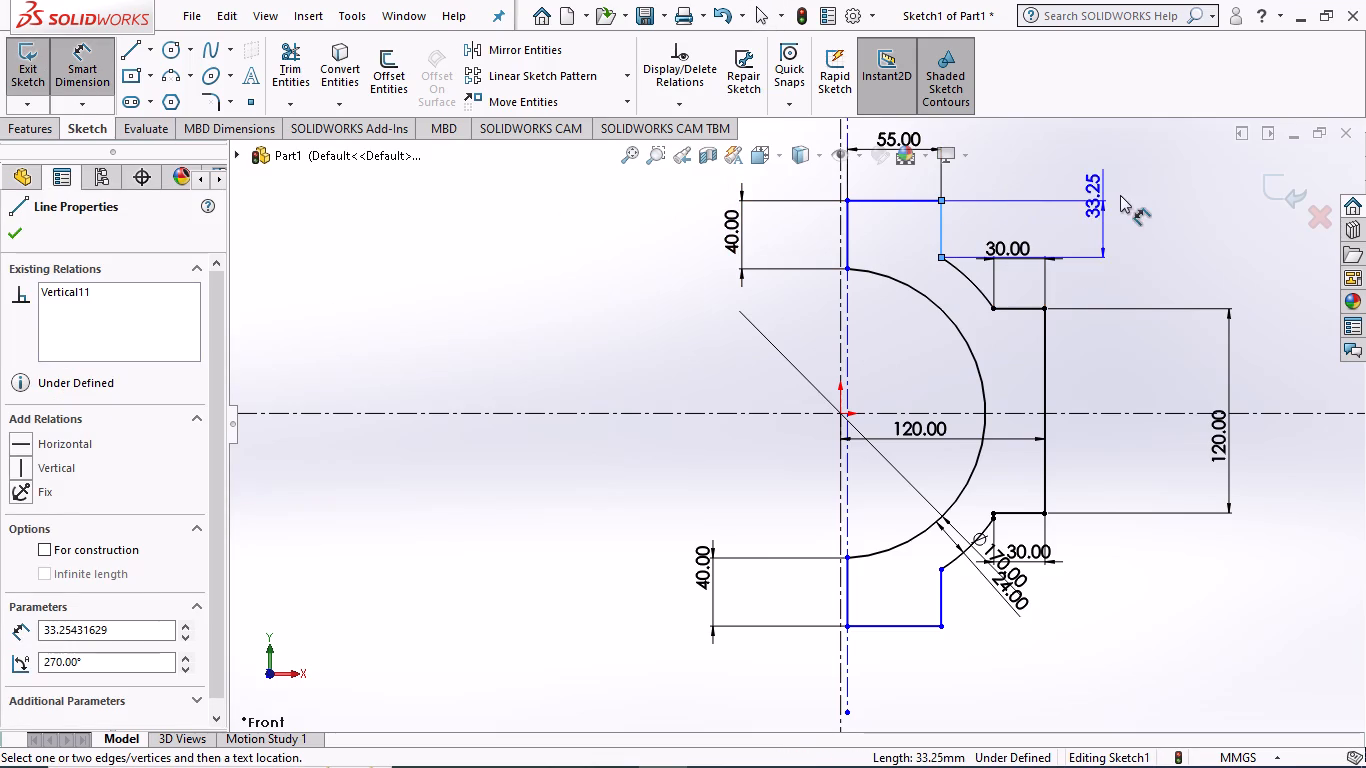
pyautogui.click(1173, 225)
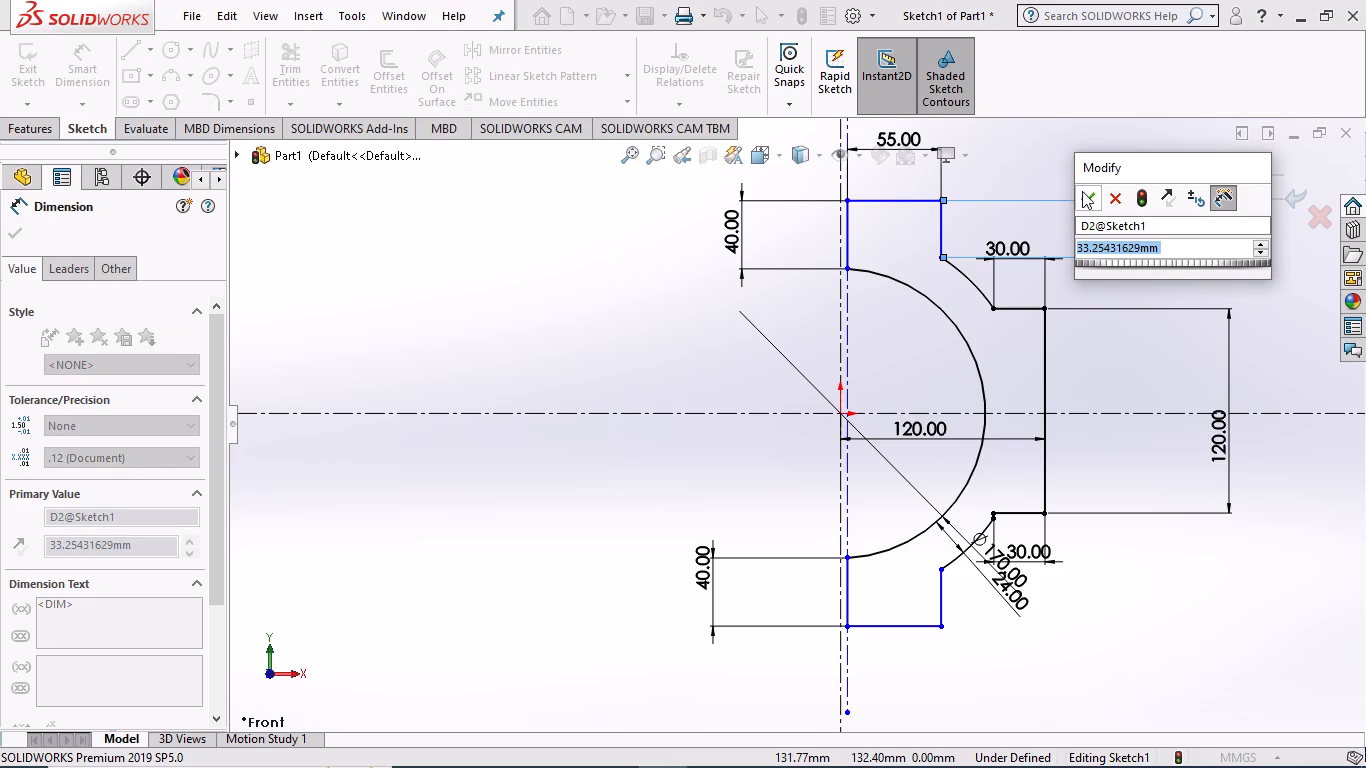
pyautogui.click(1083, 201)
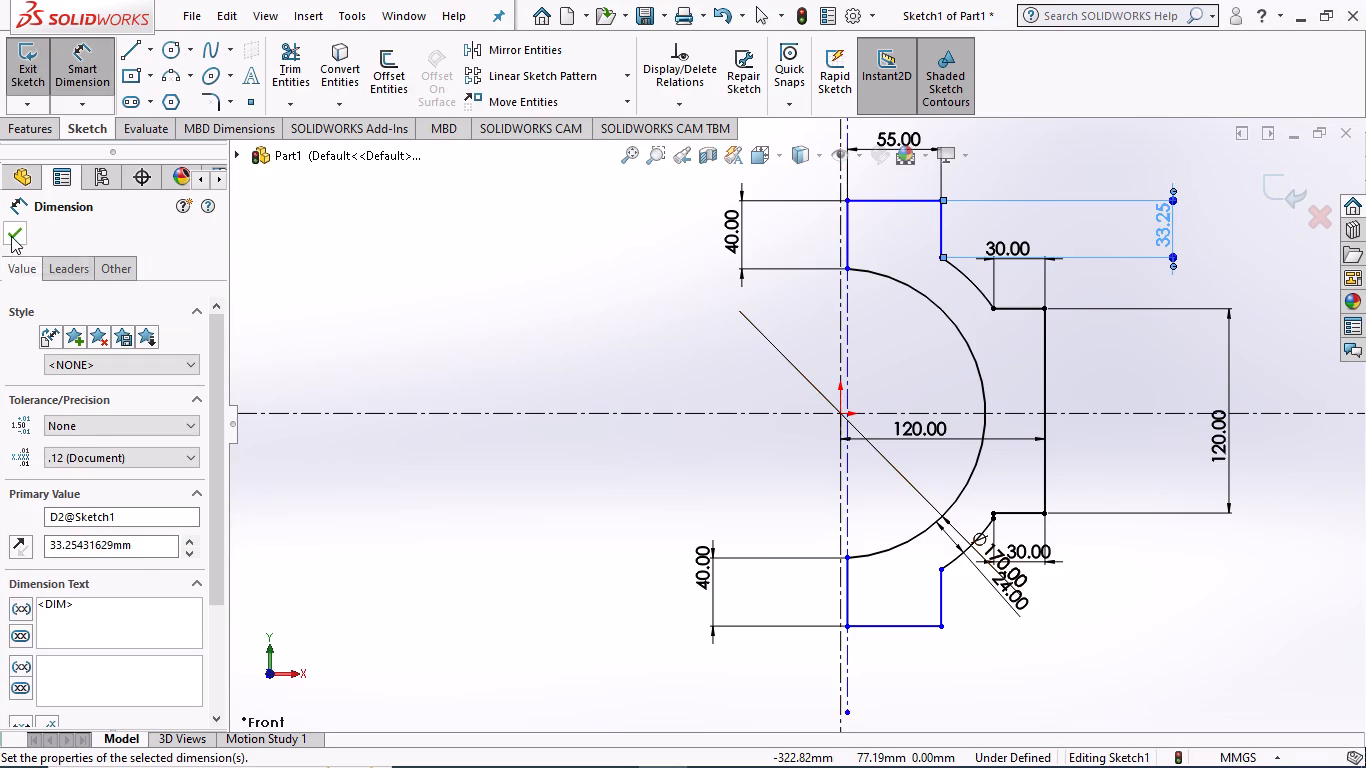
# Dimension the length of the lower block's outer vertical edge, accepting its current value.
pyautogui.click(937, 597)
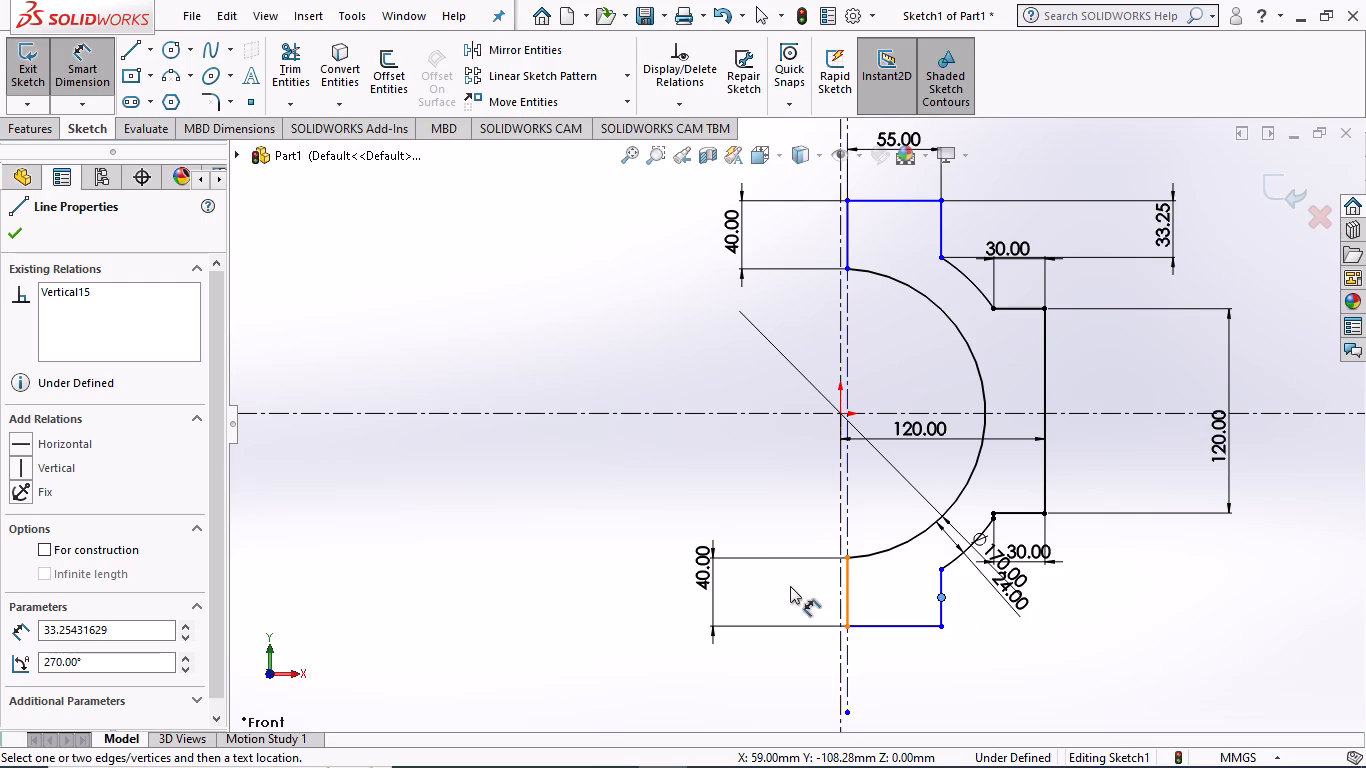
pyautogui.press('Escape')
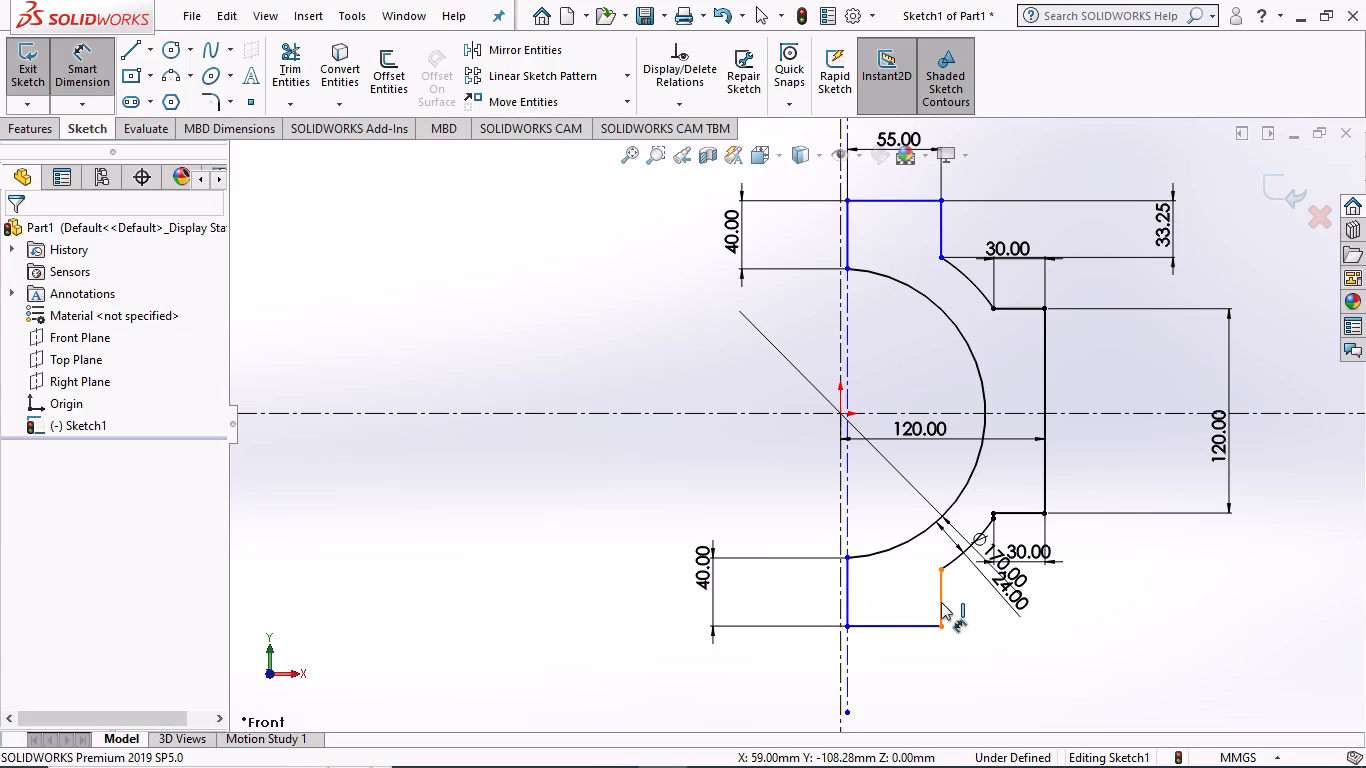
pyautogui.click(942, 602)
pyautogui.click(972, 602)
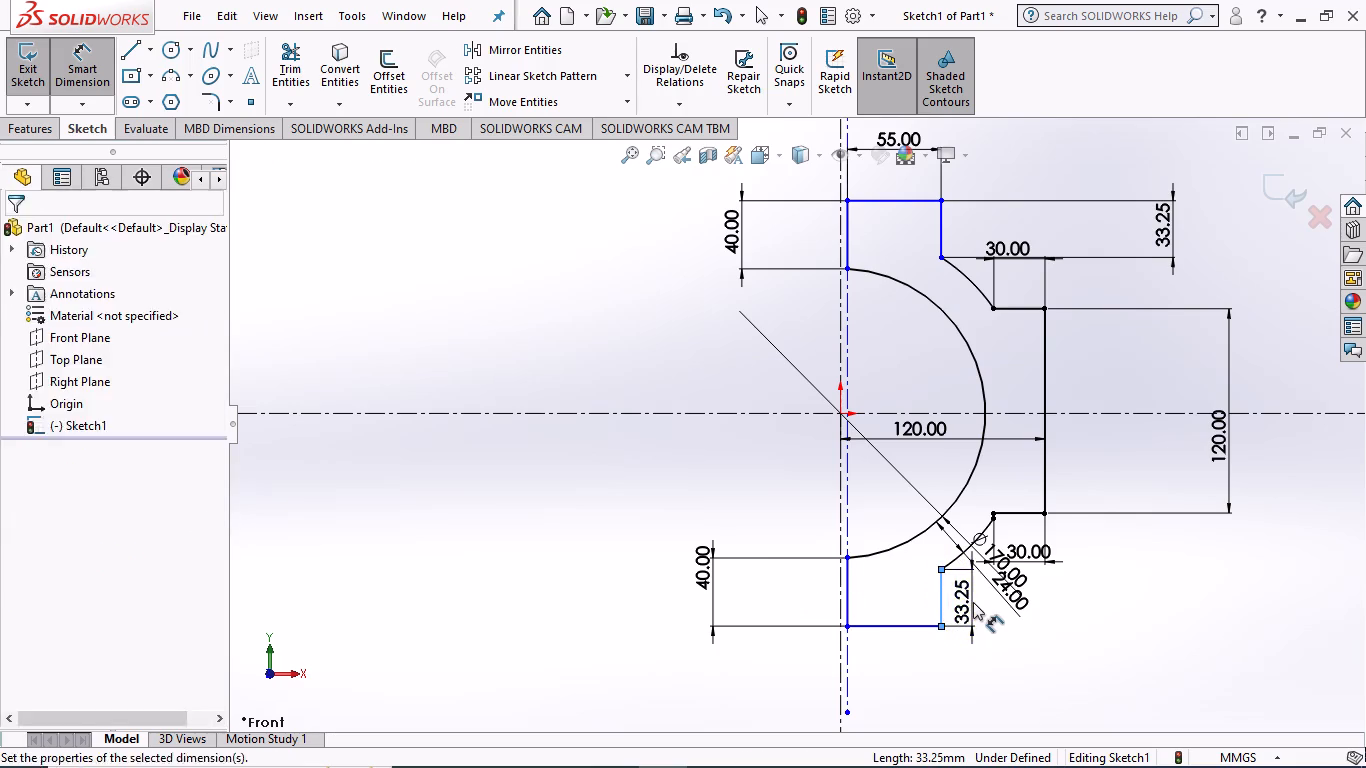
pyautogui.click(887, 575)
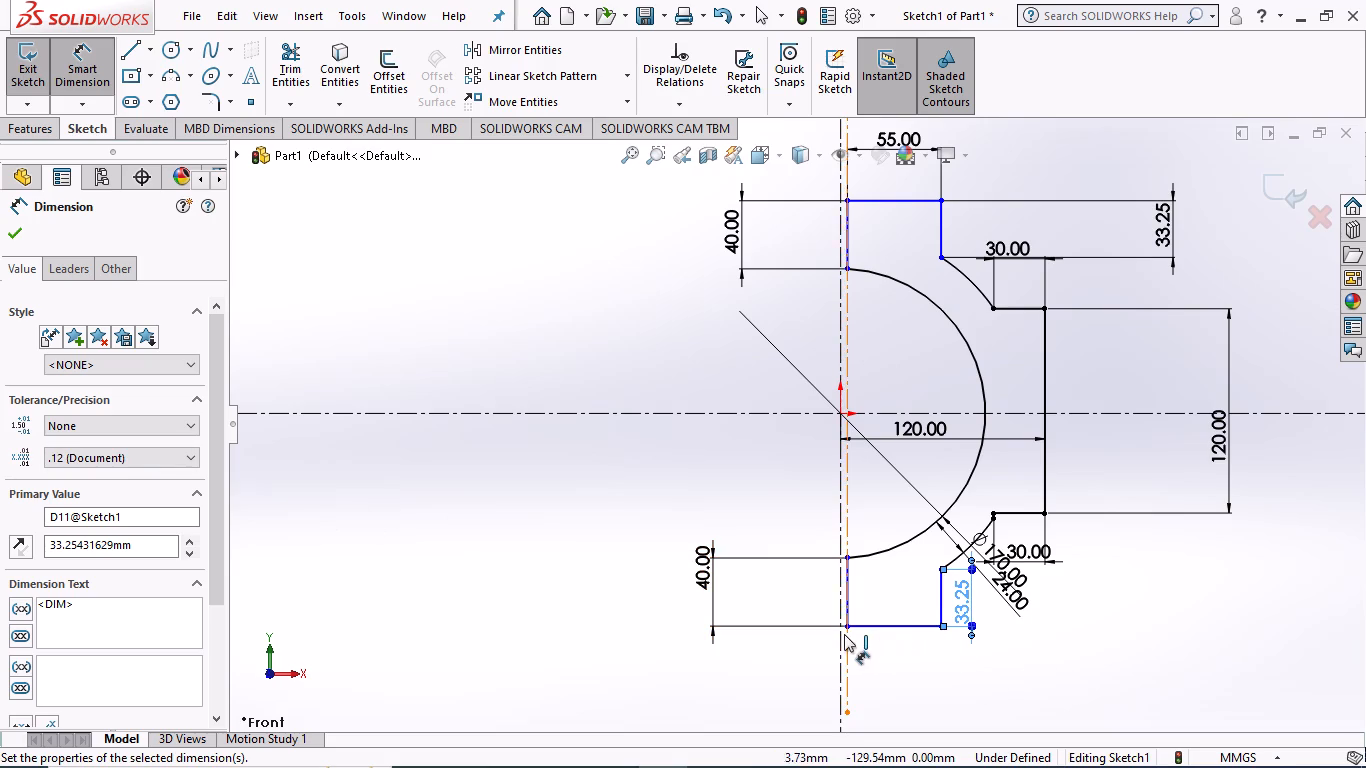
# Dimension the width of the lower block's bottom edge below the profile, accepting its current value.
pyautogui.click(879, 633)
pyautogui.click(880, 633)
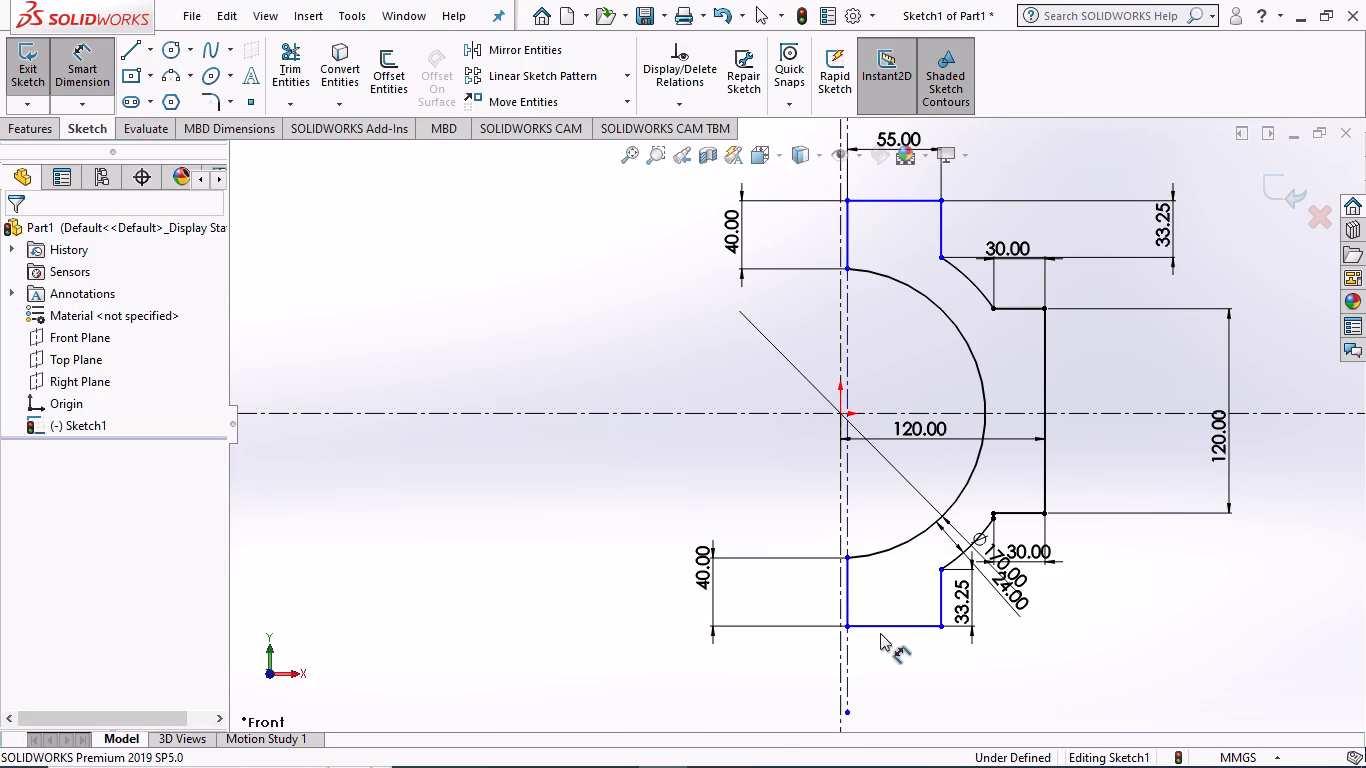
pyautogui.click(881, 631)
pyautogui.click(884, 665)
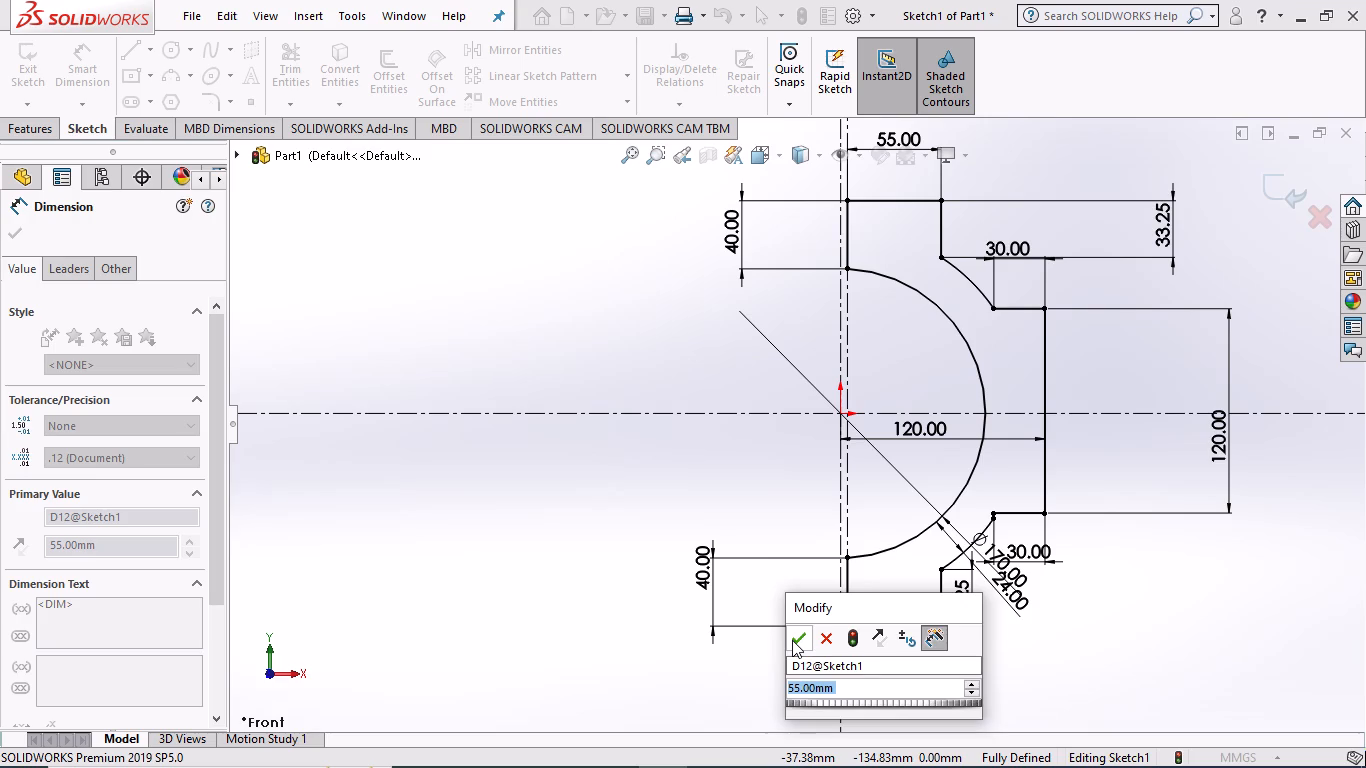
pyautogui.click(792, 640)
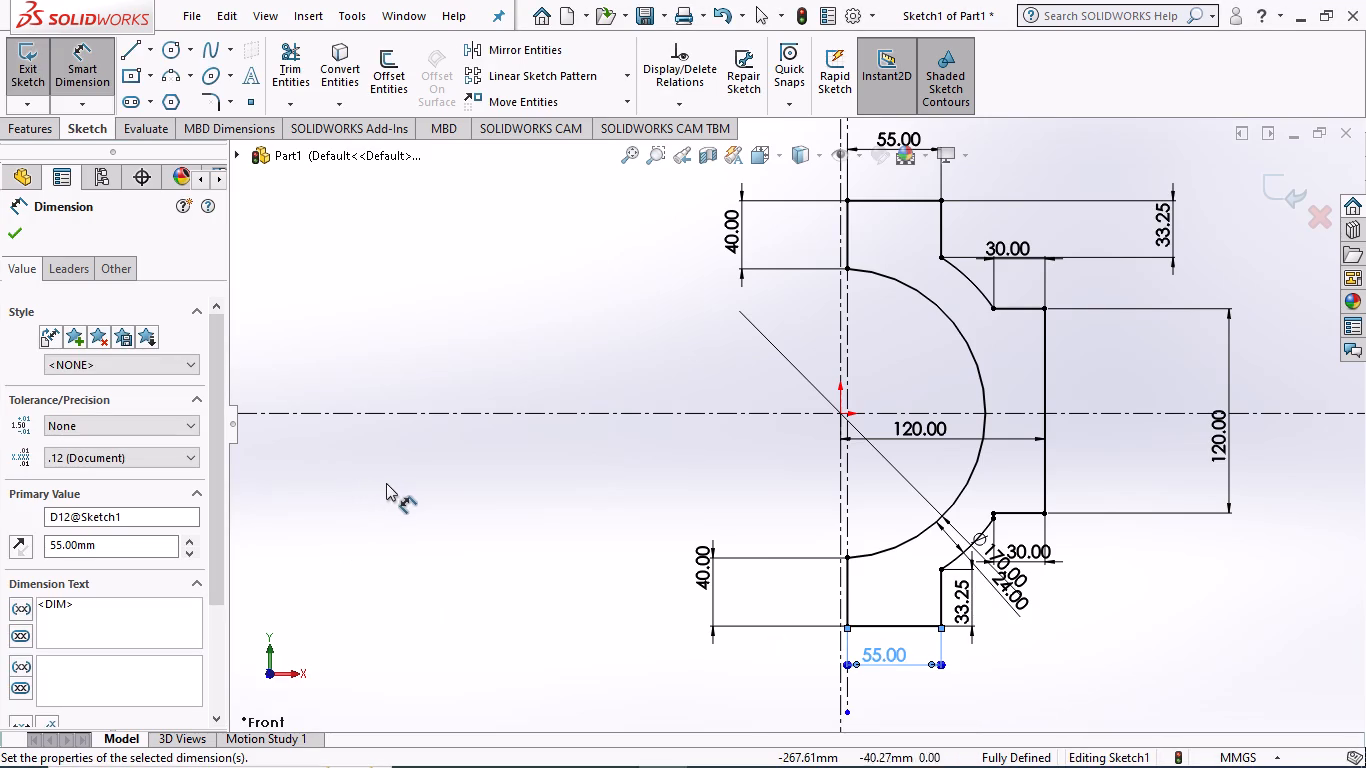
pyautogui.click(11, 238)
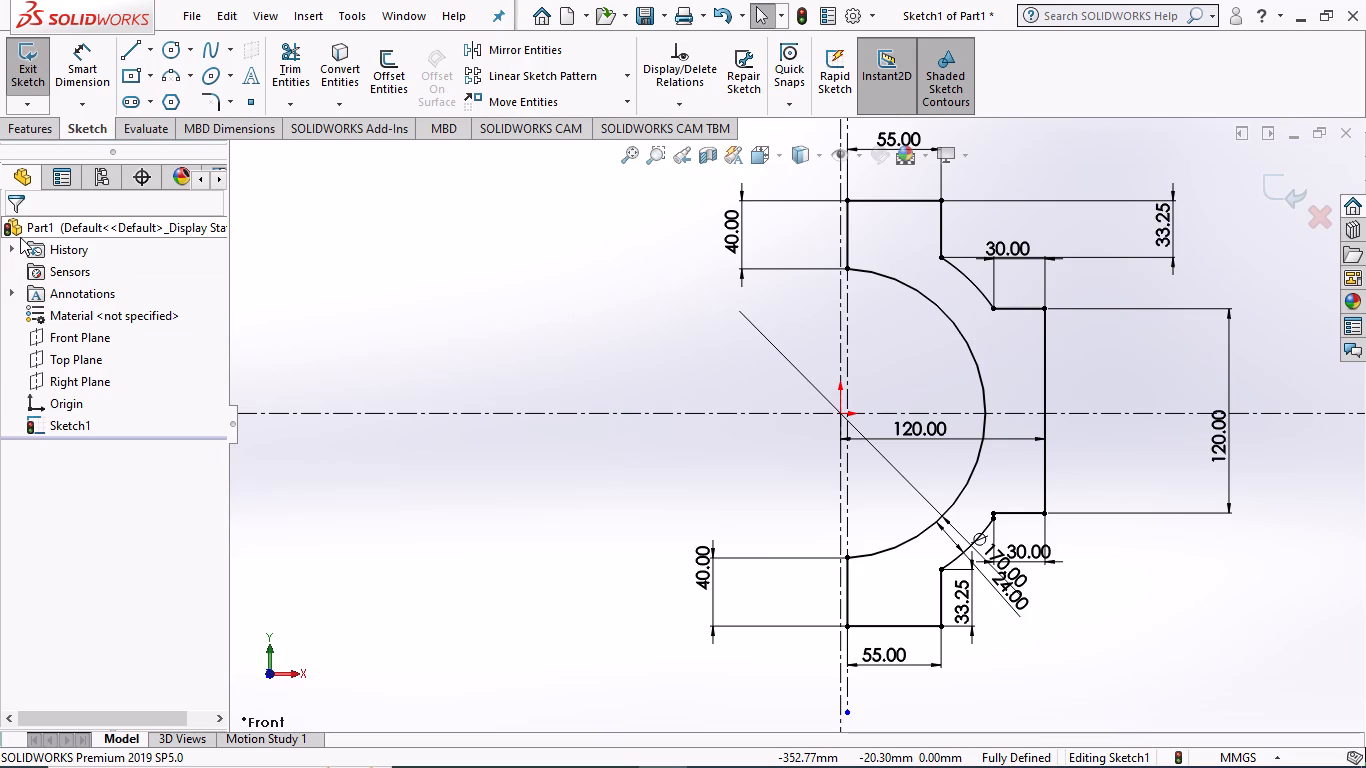
# Check the distance between the vertical centerline through the origin and the one along the blocks' inner edges.
pyautogui.scroll(1, 20, 237)
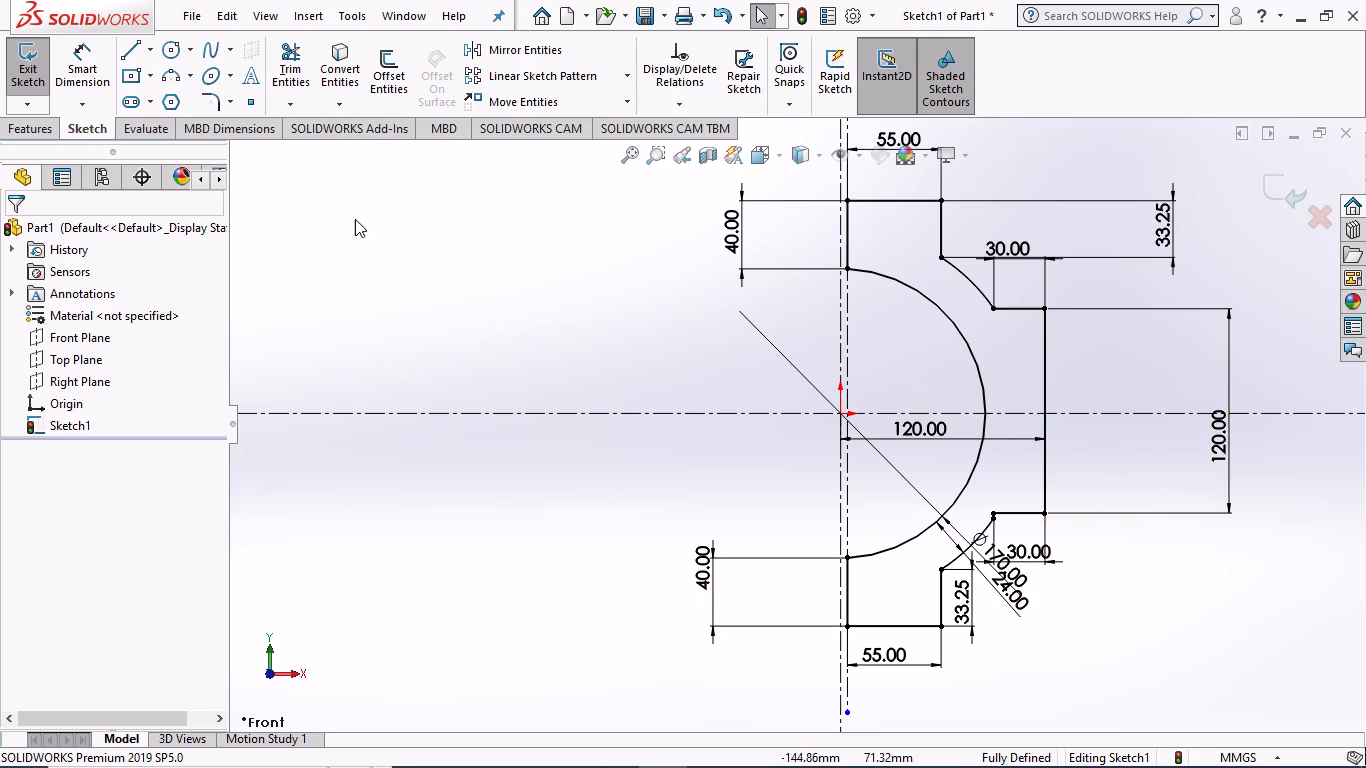
pyautogui.click(72, 71)
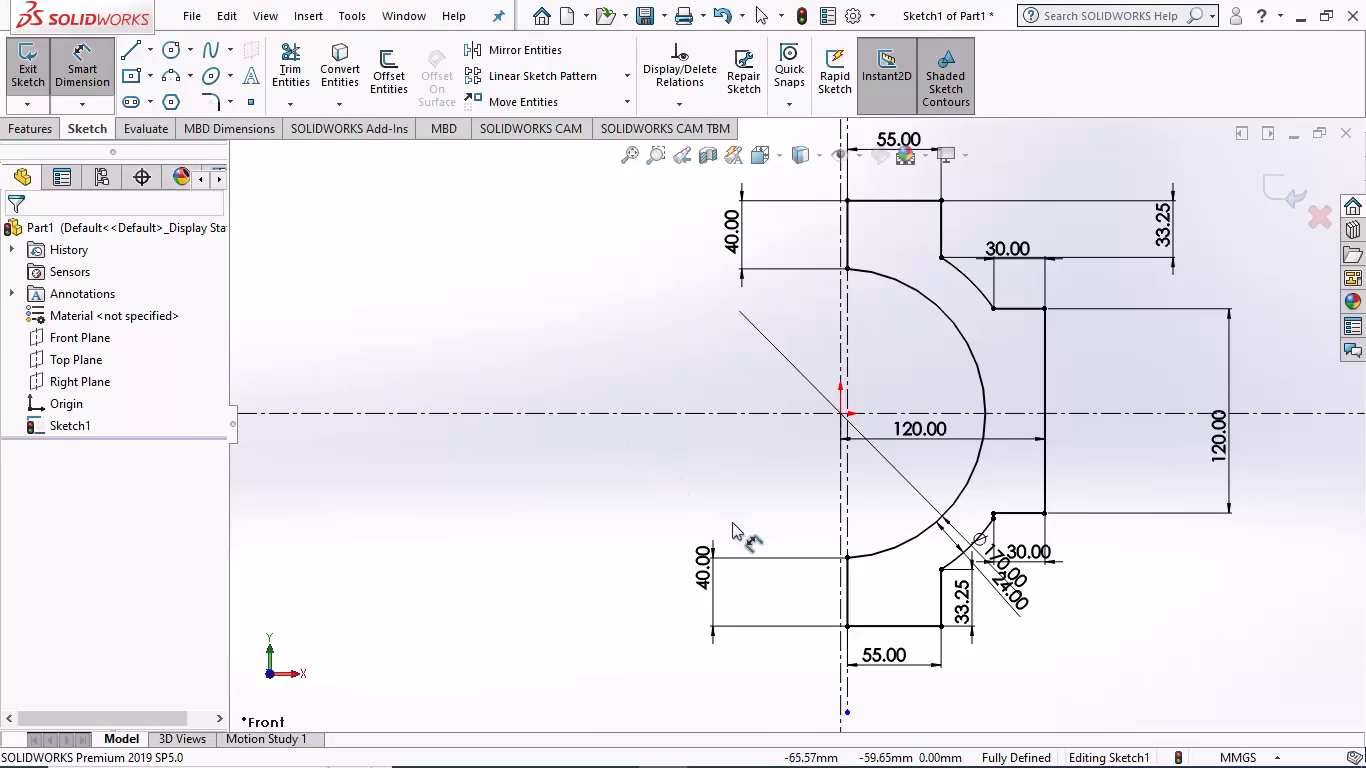
pyautogui.click(847, 480)
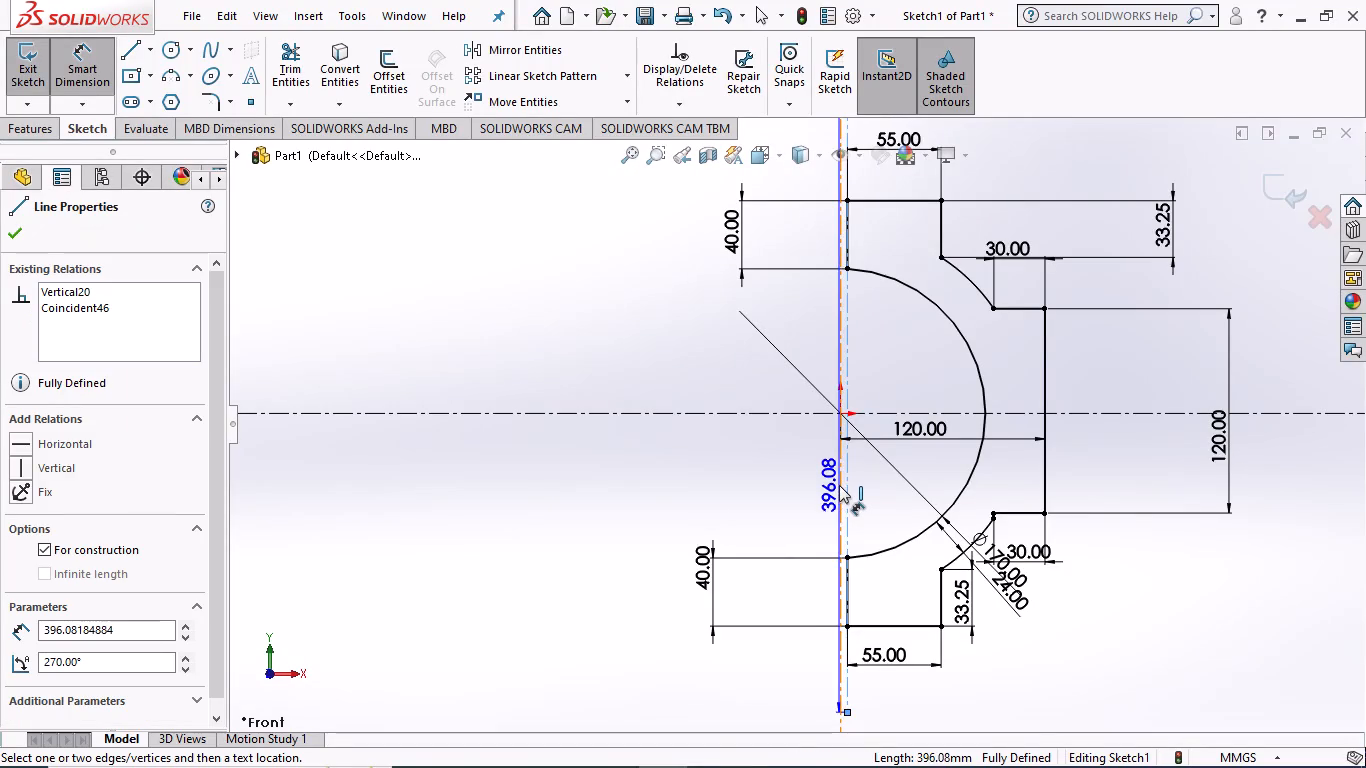
pyautogui.click(839, 485)
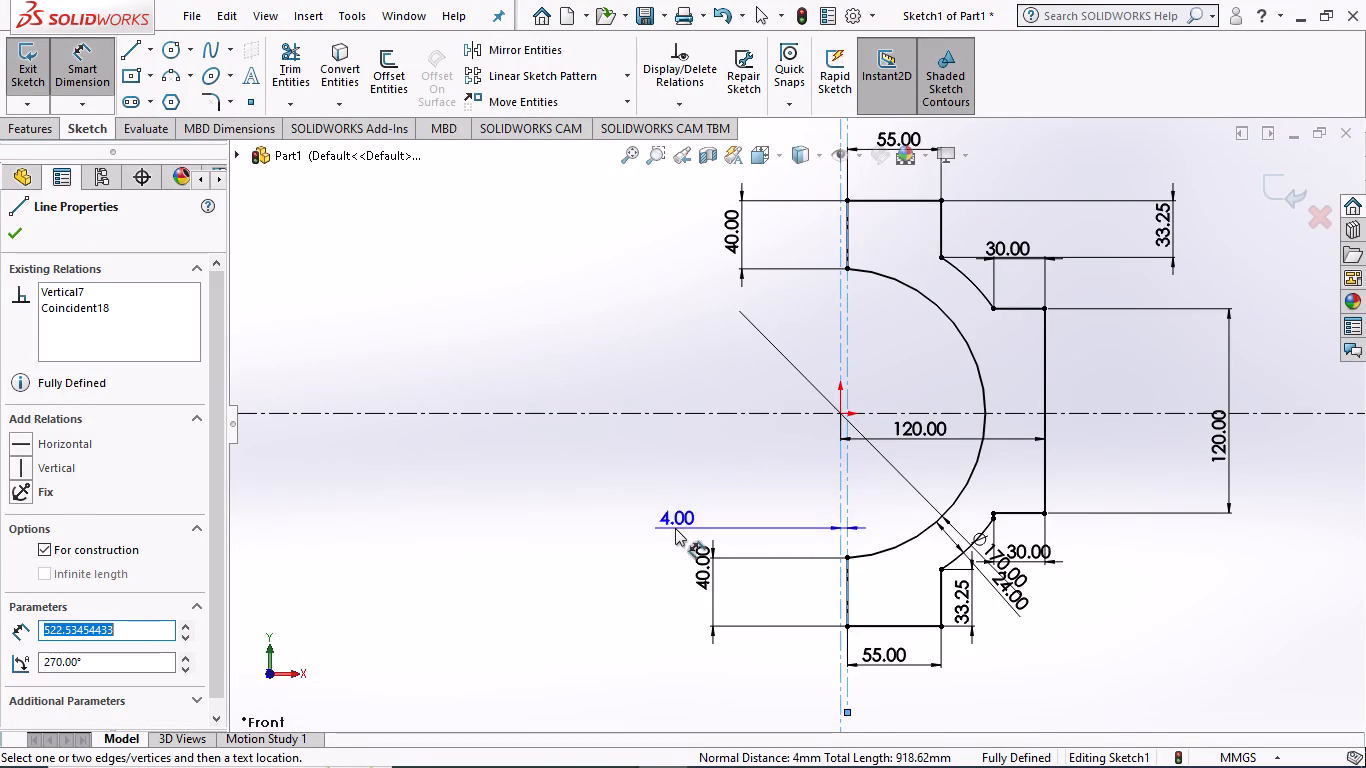
pyautogui.press('Escape')
pyautogui.press('Escape')
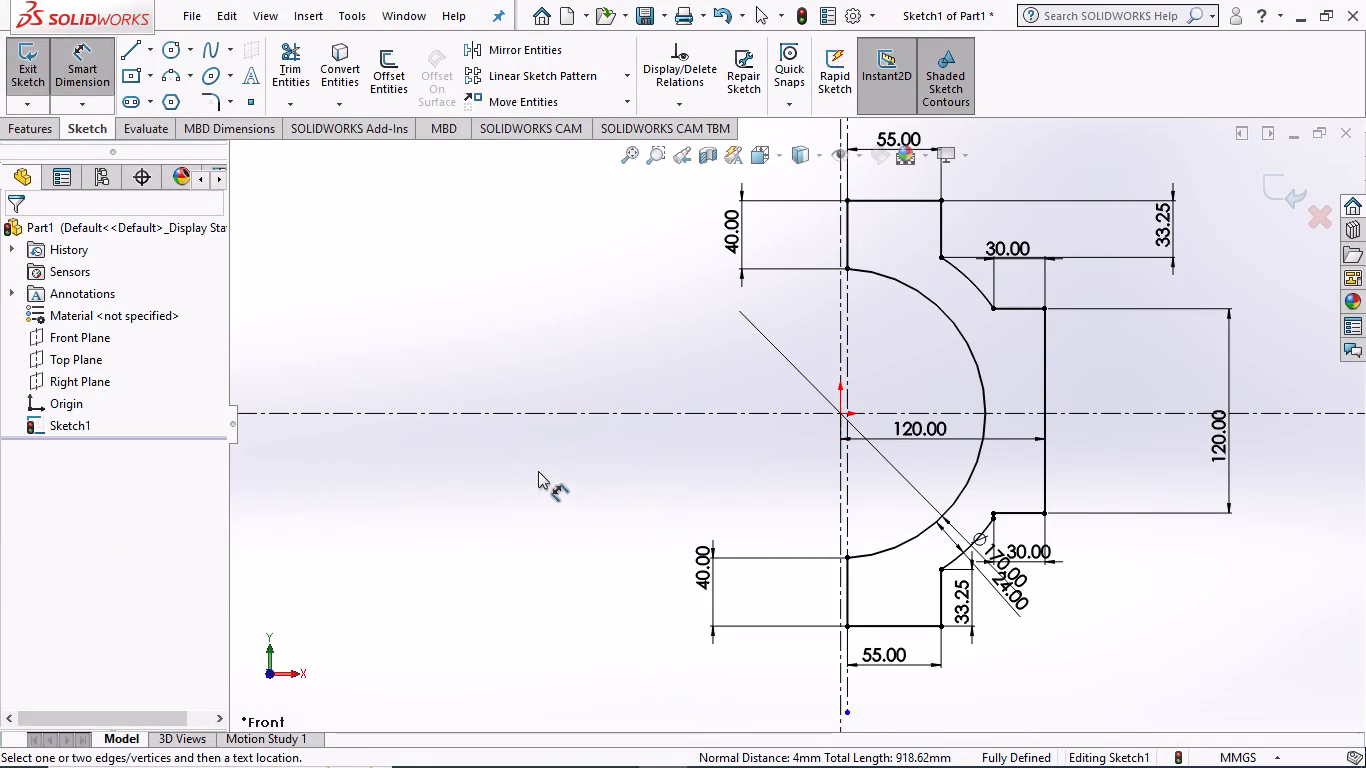
pyautogui.click(73, 69)
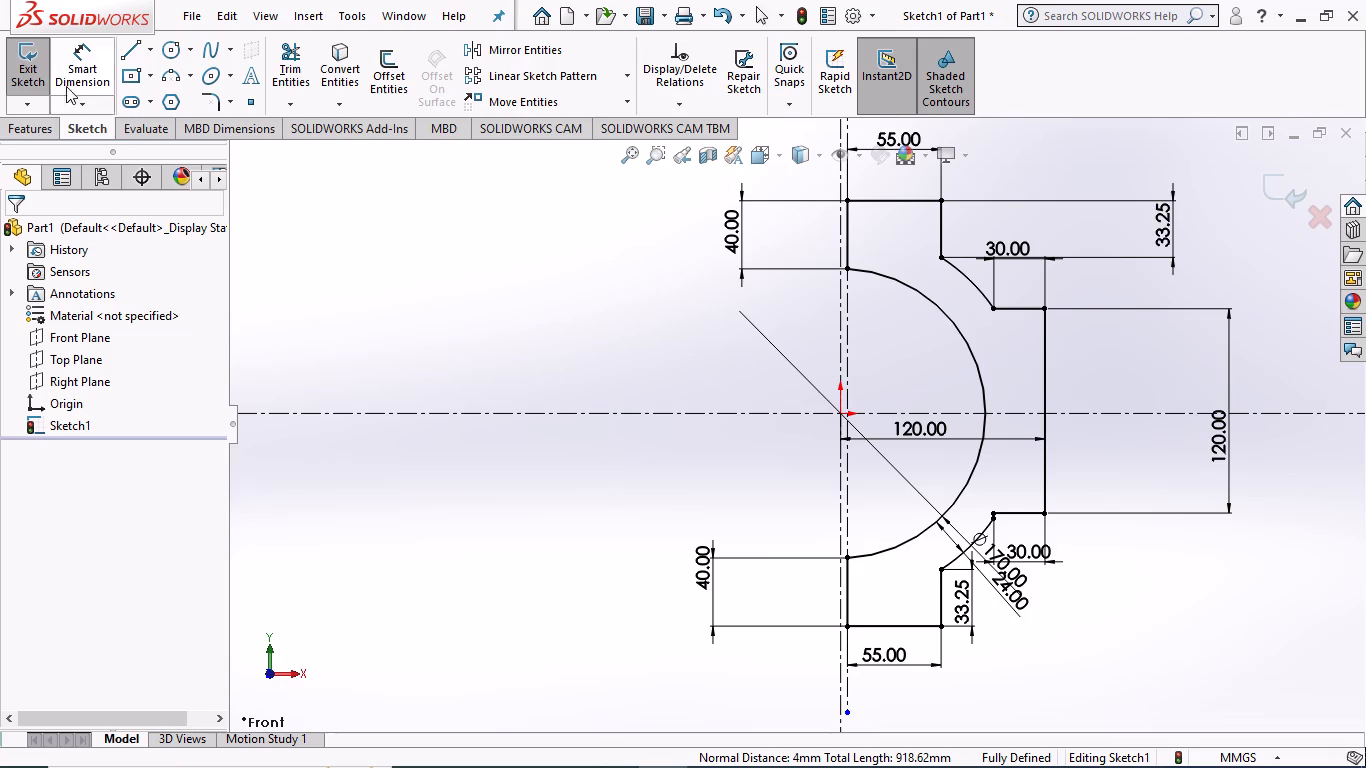
# Start a Boss-Extrude of the half-ring profile and try to turn off its Thin Feature option.
pyautogui.click(30, 130)
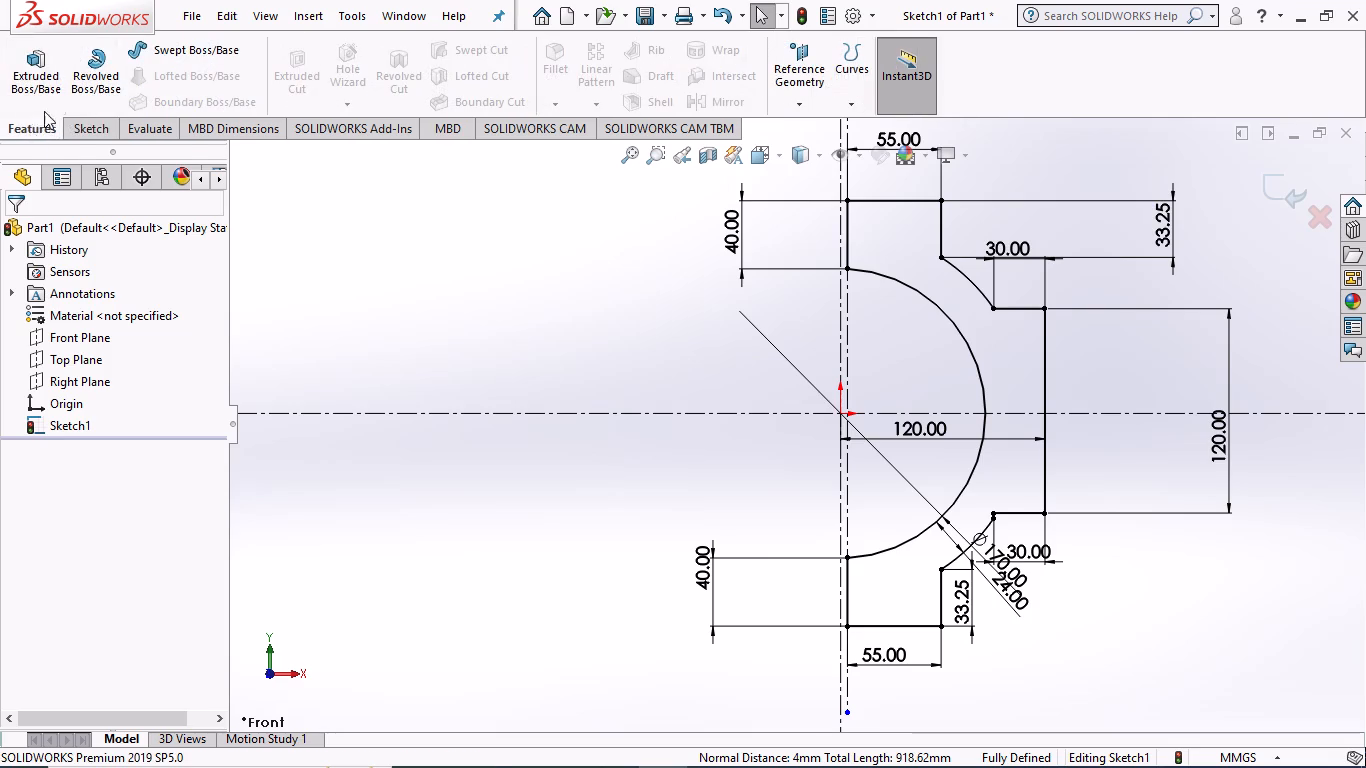
pyautogui.click(27, 64)
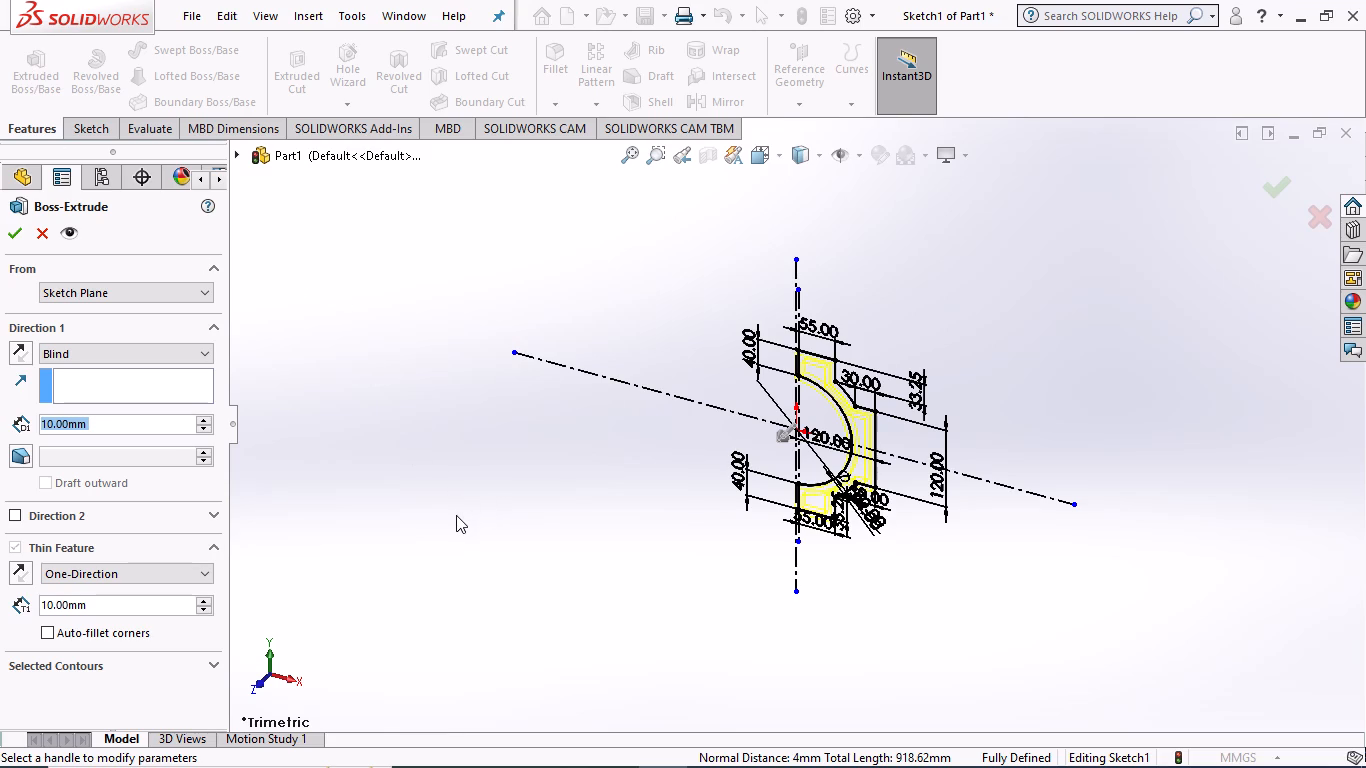
pyautogui.middleClick(451, 548)
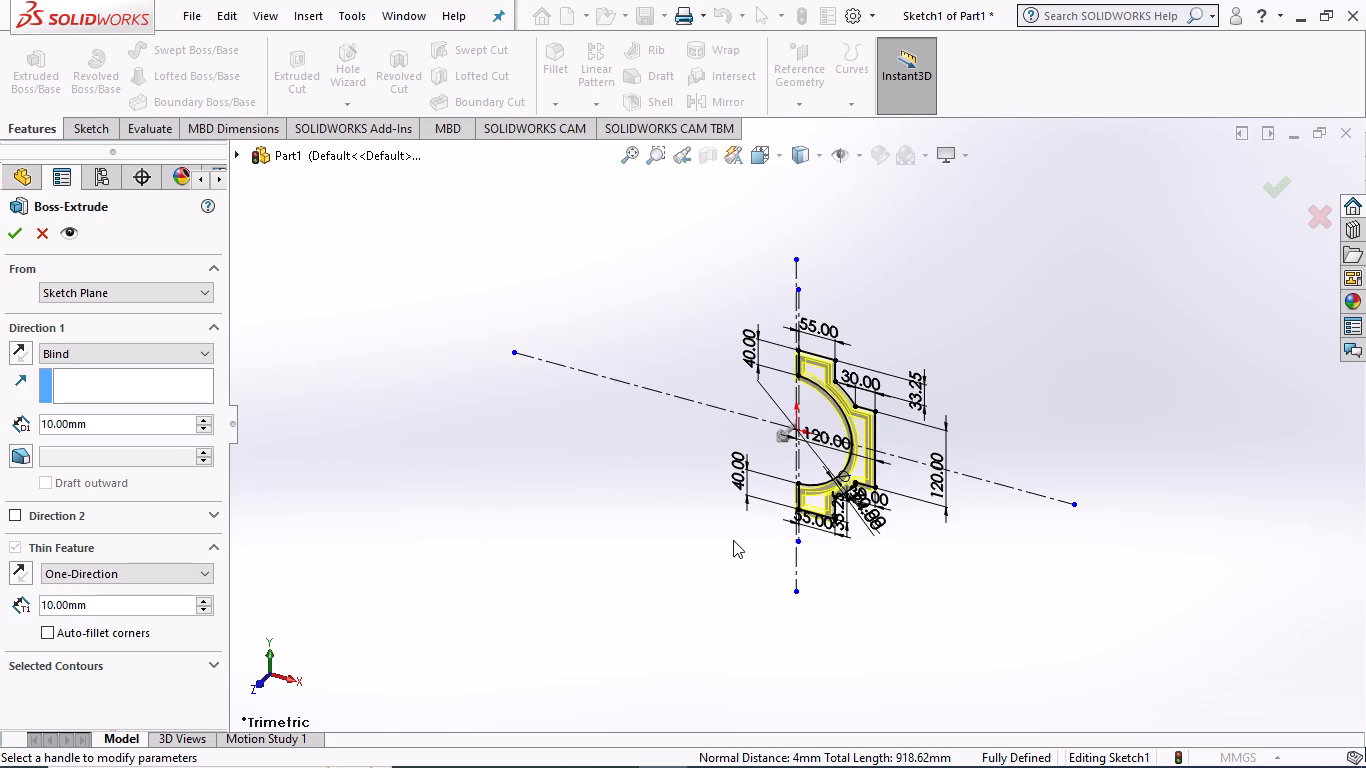
pyautogui.scroll(-4, 733, 540)
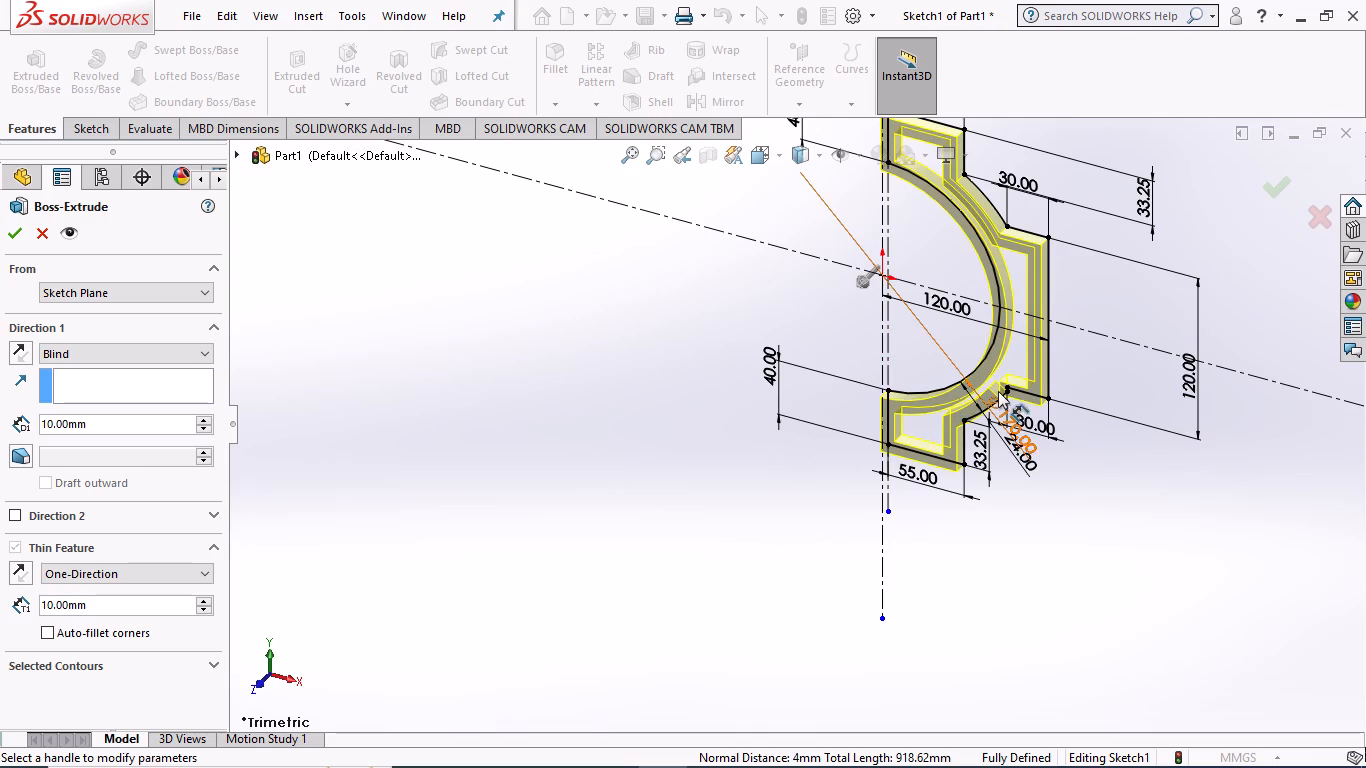
pyautogui.click(13, 550)
pyautogui.click(13, 549)
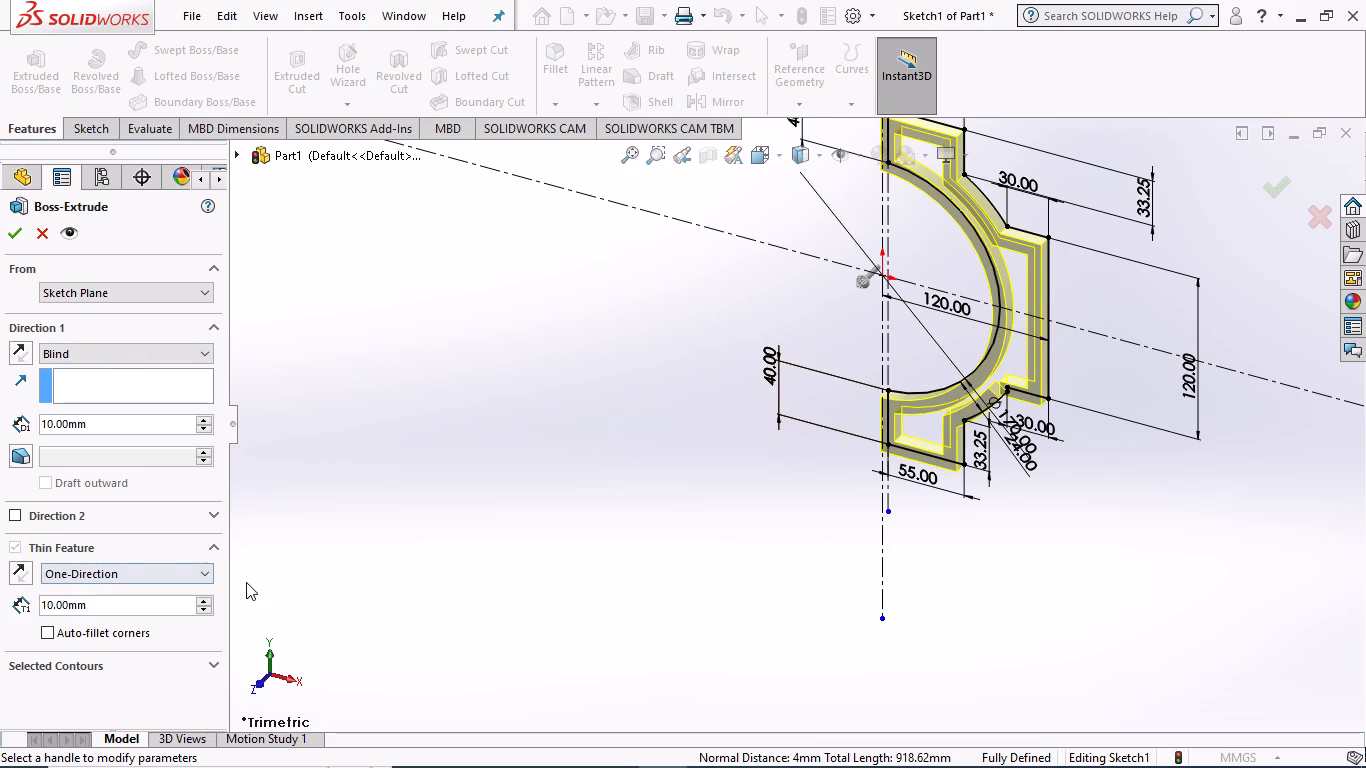
pyautogui.click(214, 544)
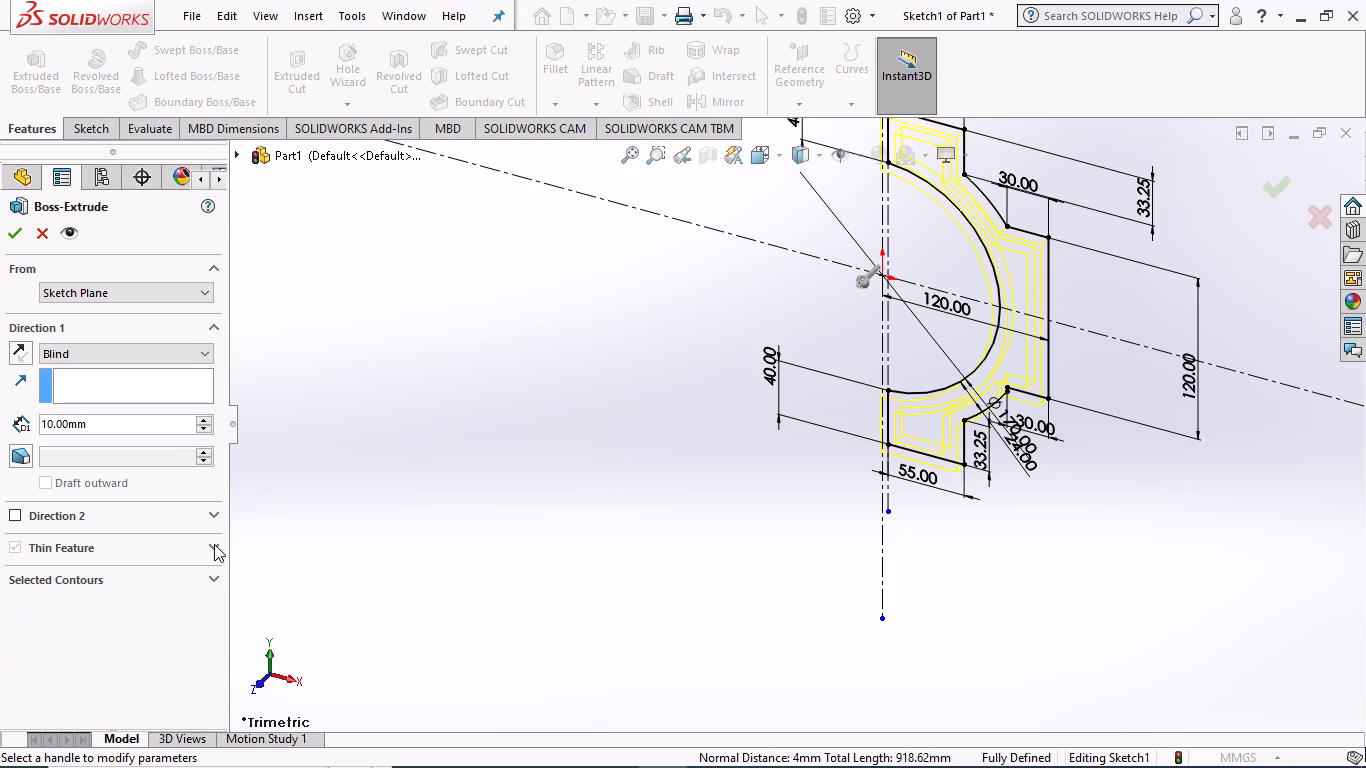
pyautogui.click(214, 544)
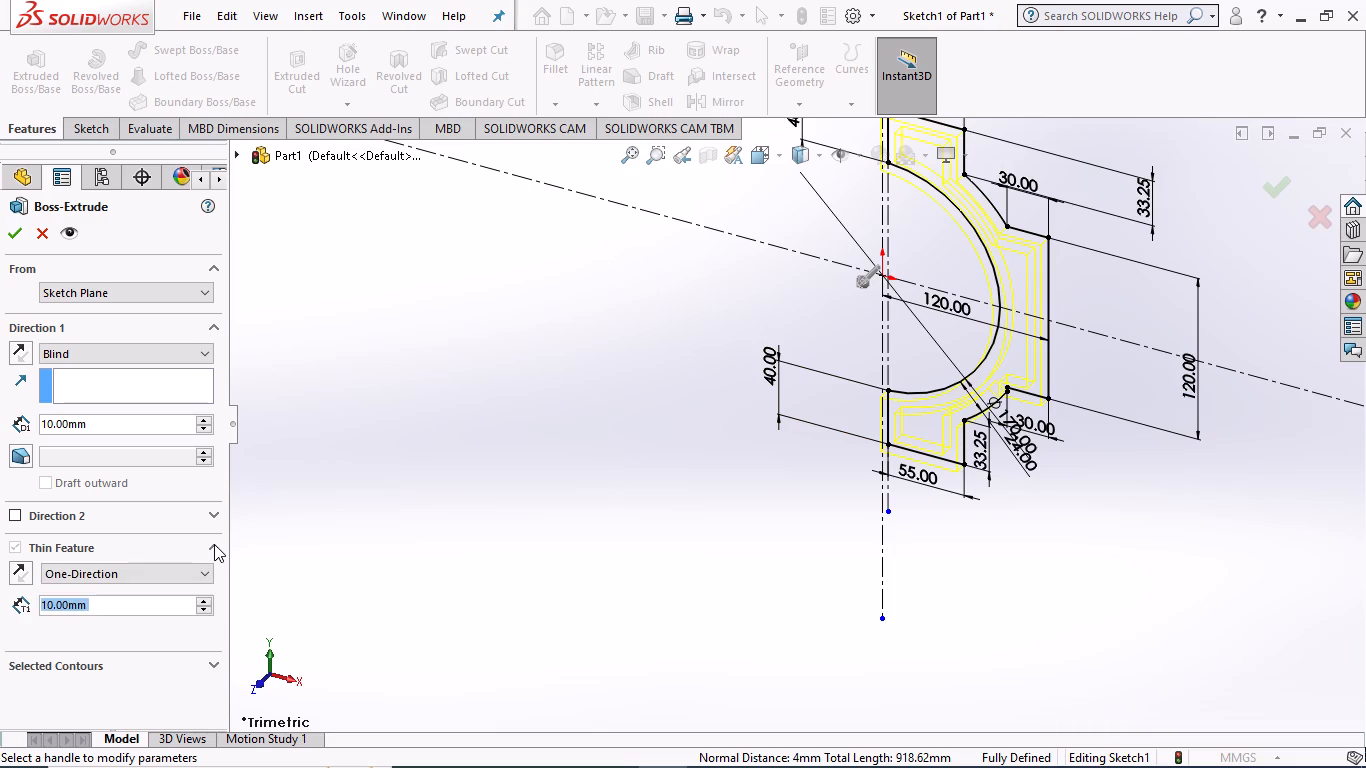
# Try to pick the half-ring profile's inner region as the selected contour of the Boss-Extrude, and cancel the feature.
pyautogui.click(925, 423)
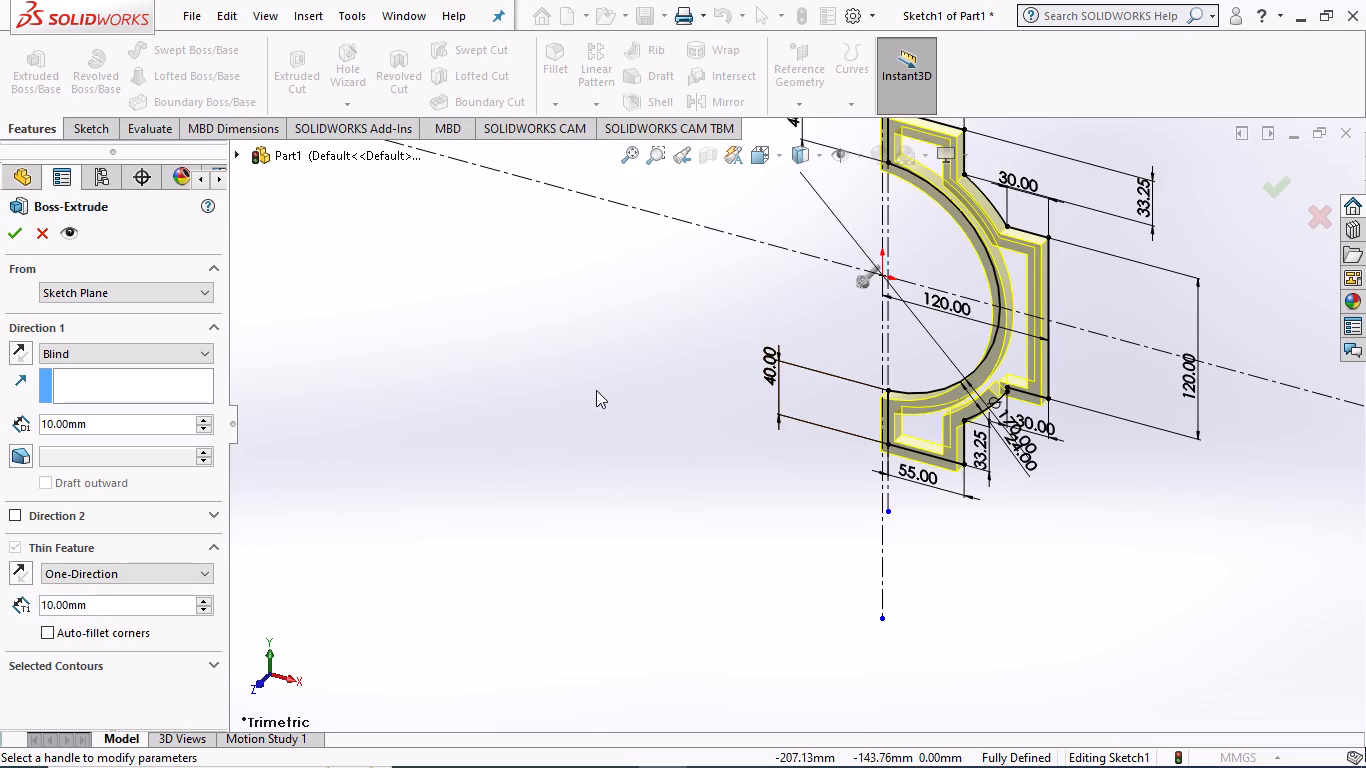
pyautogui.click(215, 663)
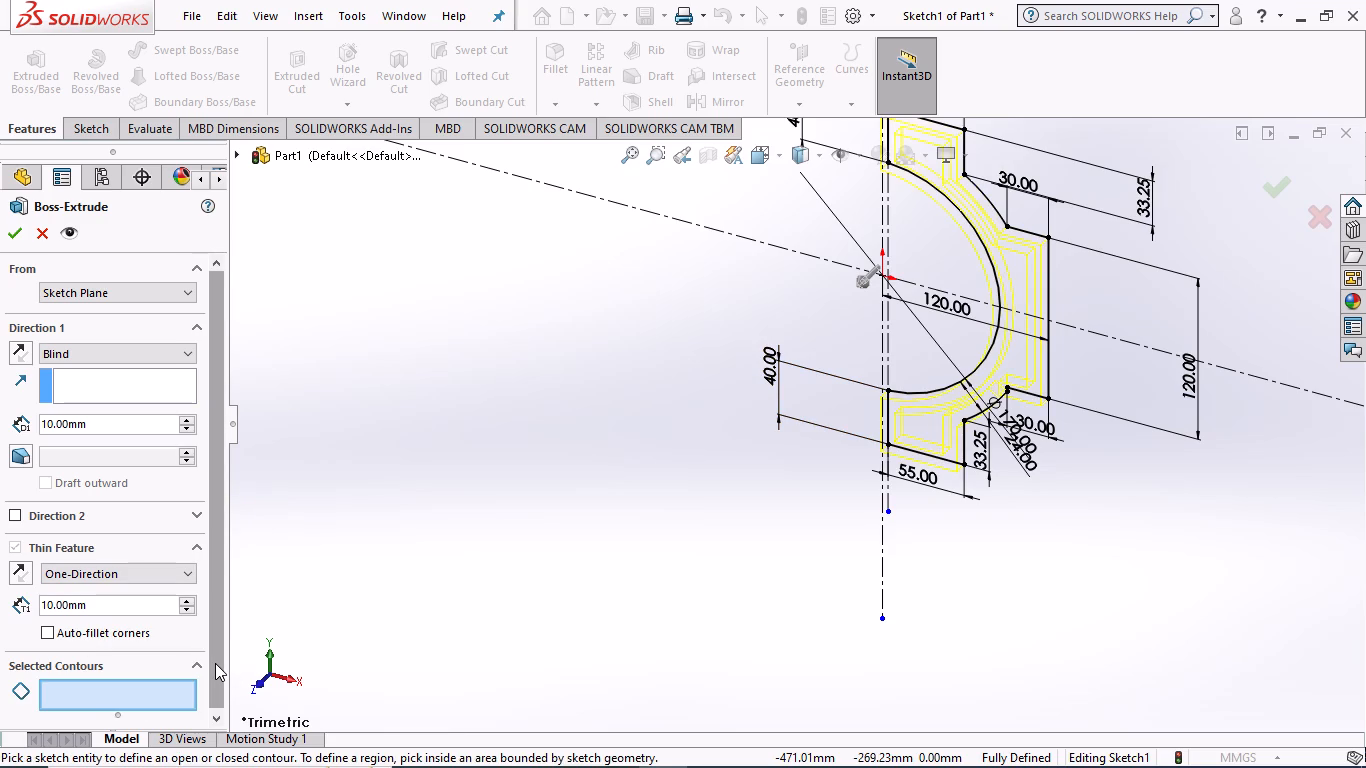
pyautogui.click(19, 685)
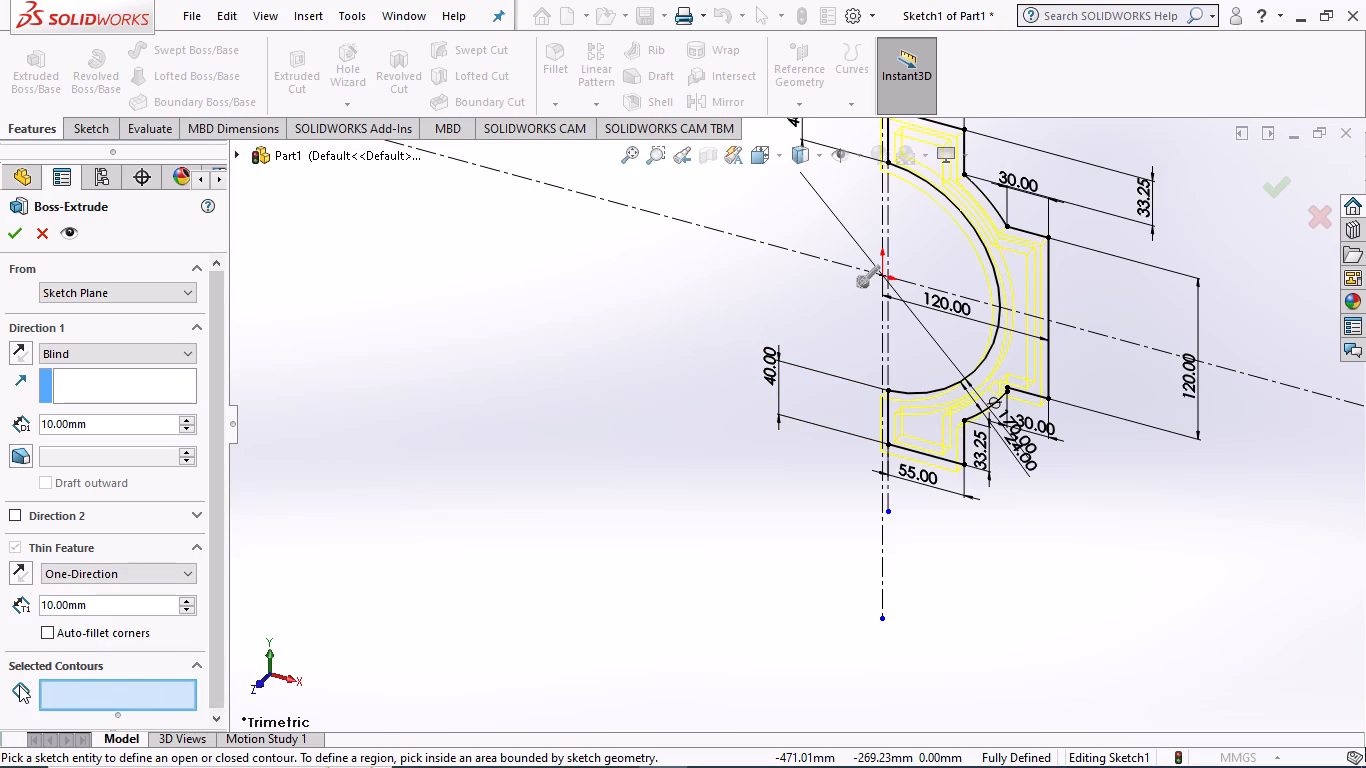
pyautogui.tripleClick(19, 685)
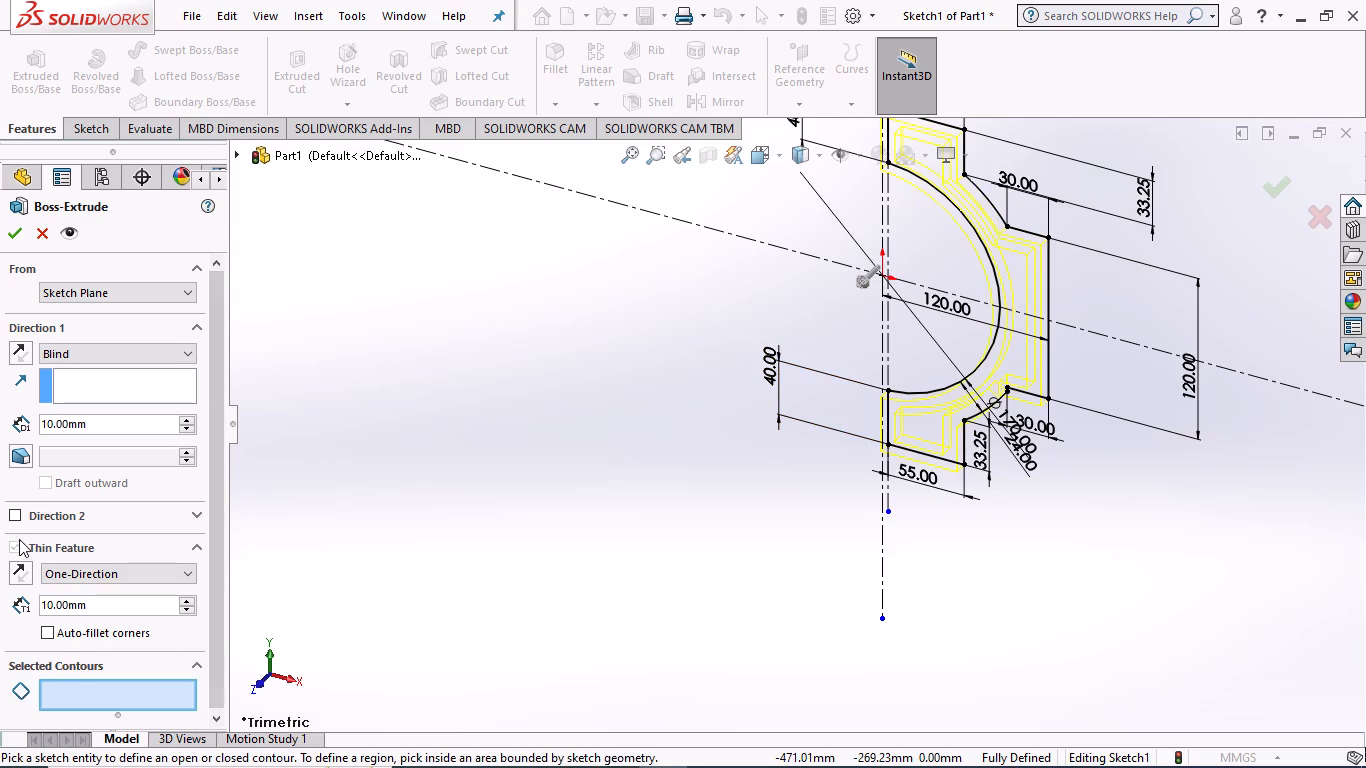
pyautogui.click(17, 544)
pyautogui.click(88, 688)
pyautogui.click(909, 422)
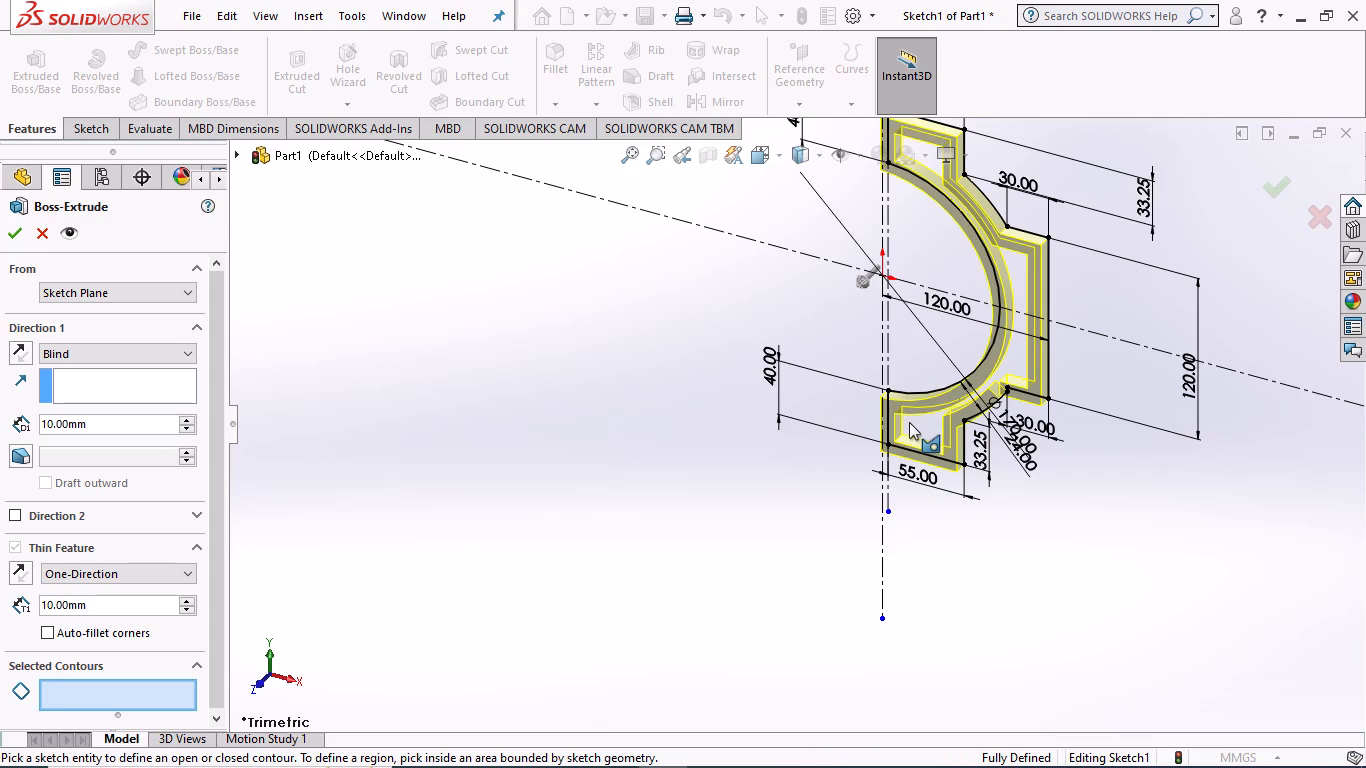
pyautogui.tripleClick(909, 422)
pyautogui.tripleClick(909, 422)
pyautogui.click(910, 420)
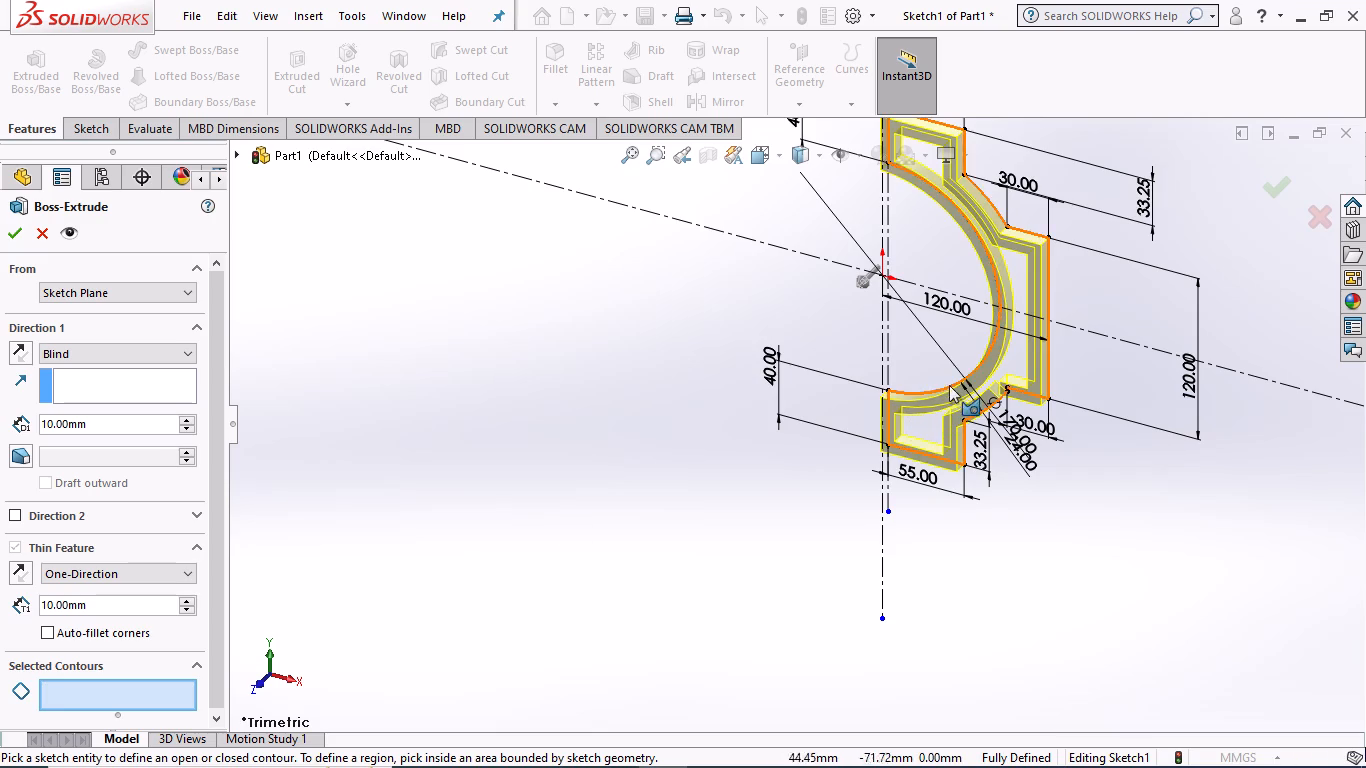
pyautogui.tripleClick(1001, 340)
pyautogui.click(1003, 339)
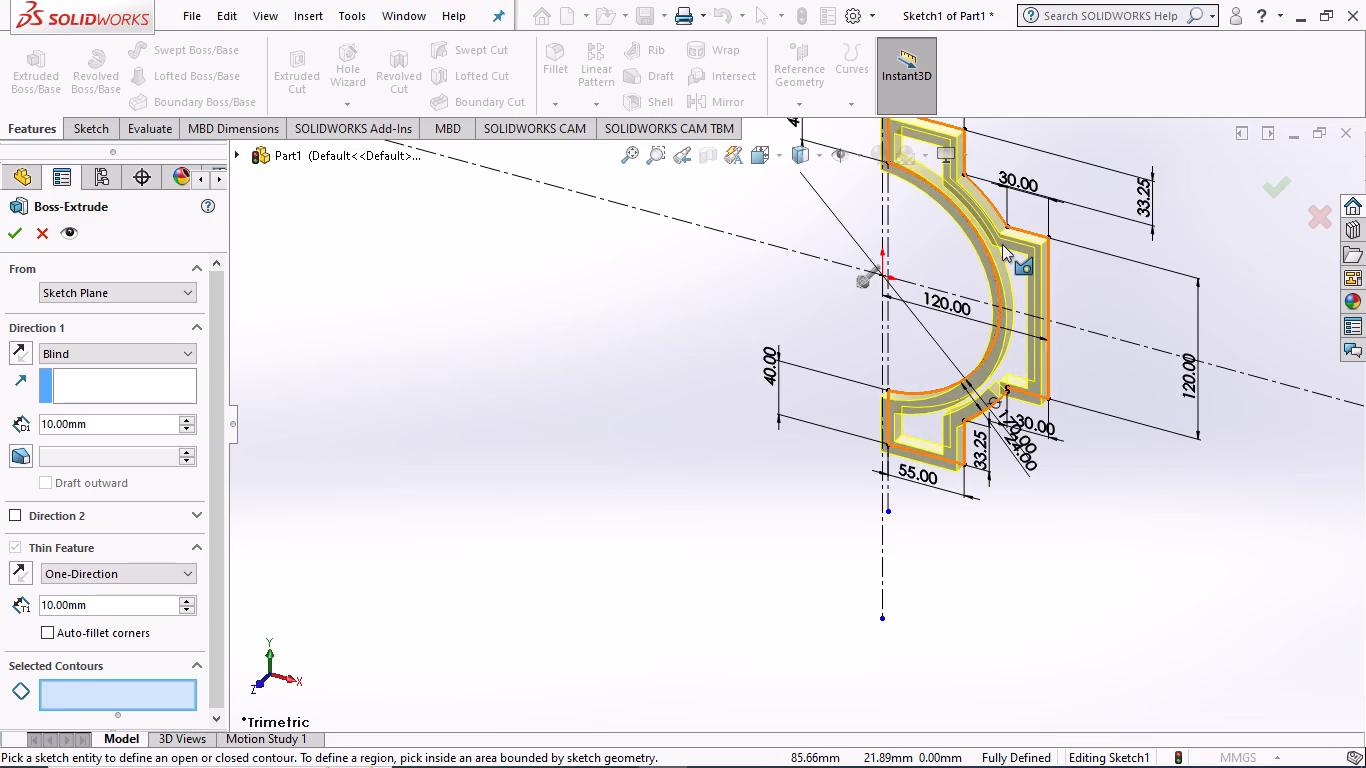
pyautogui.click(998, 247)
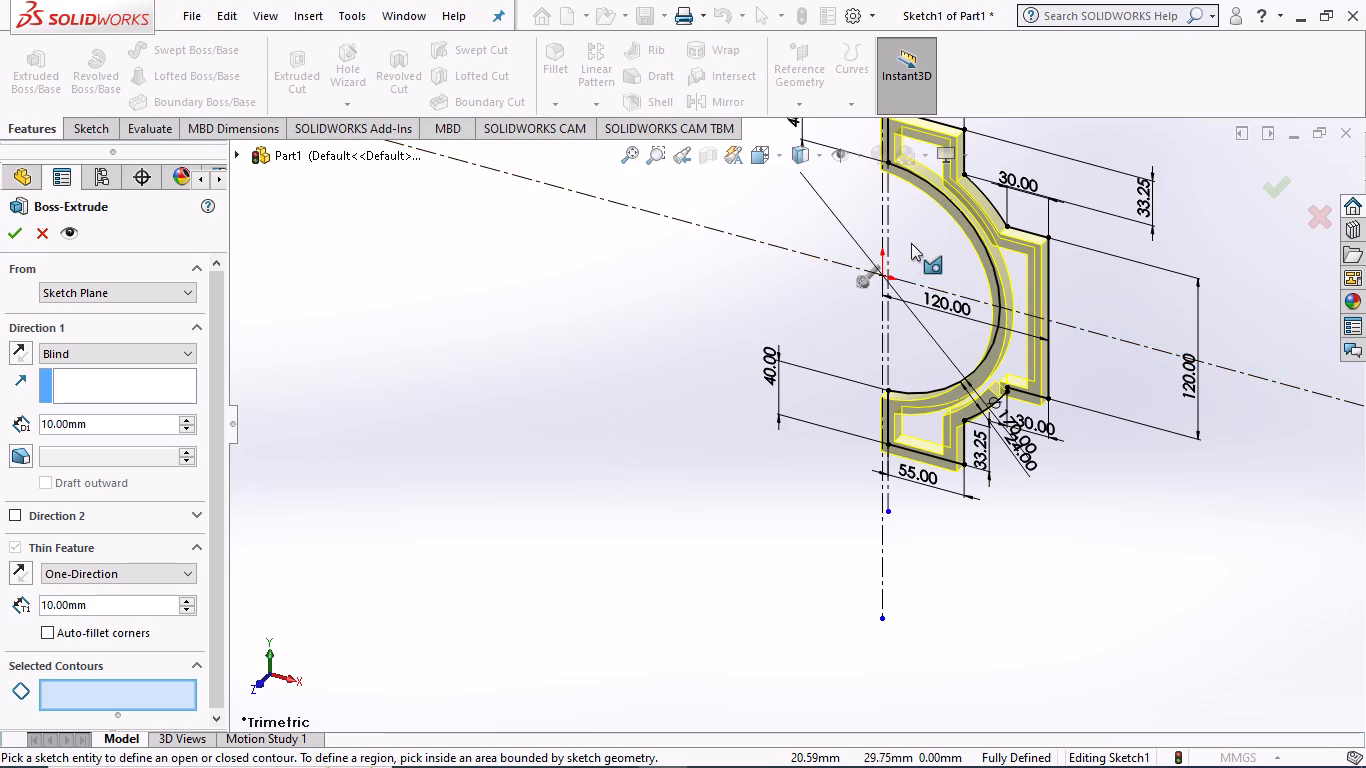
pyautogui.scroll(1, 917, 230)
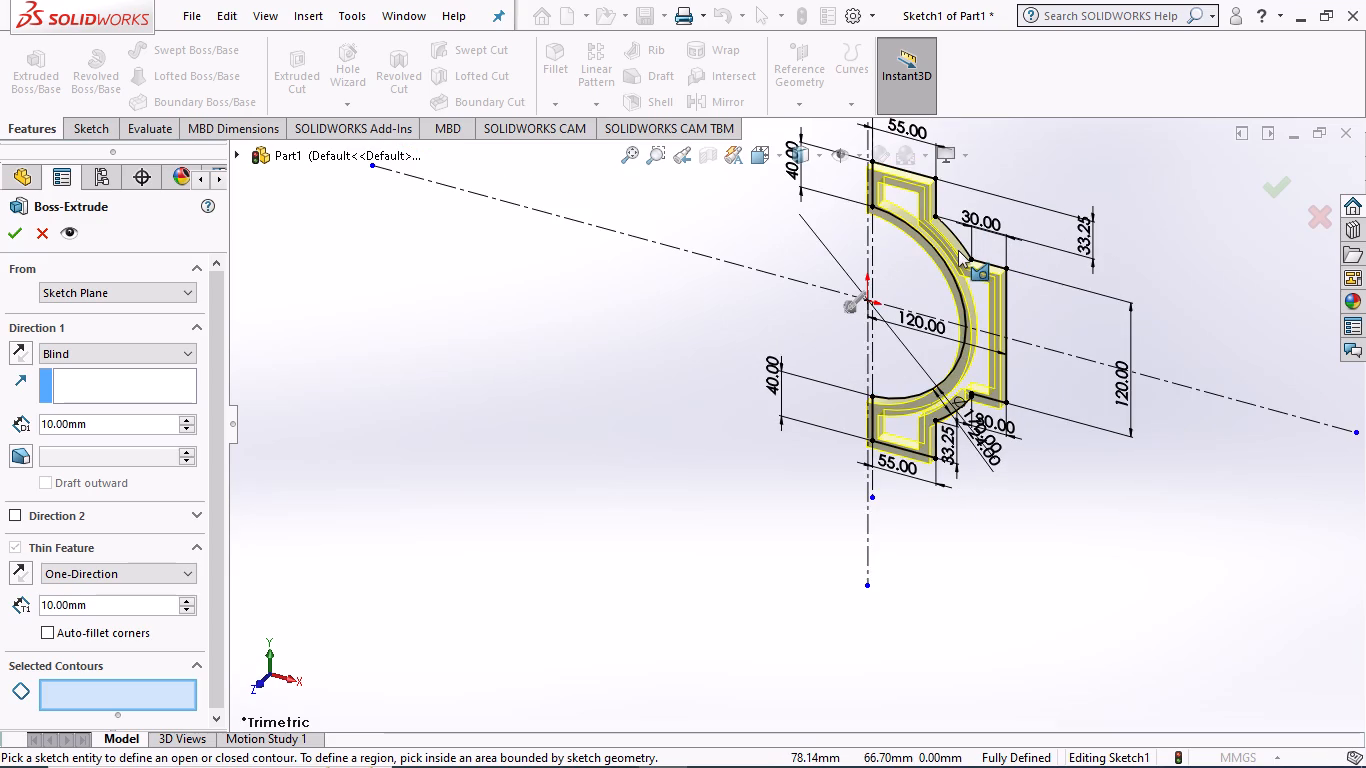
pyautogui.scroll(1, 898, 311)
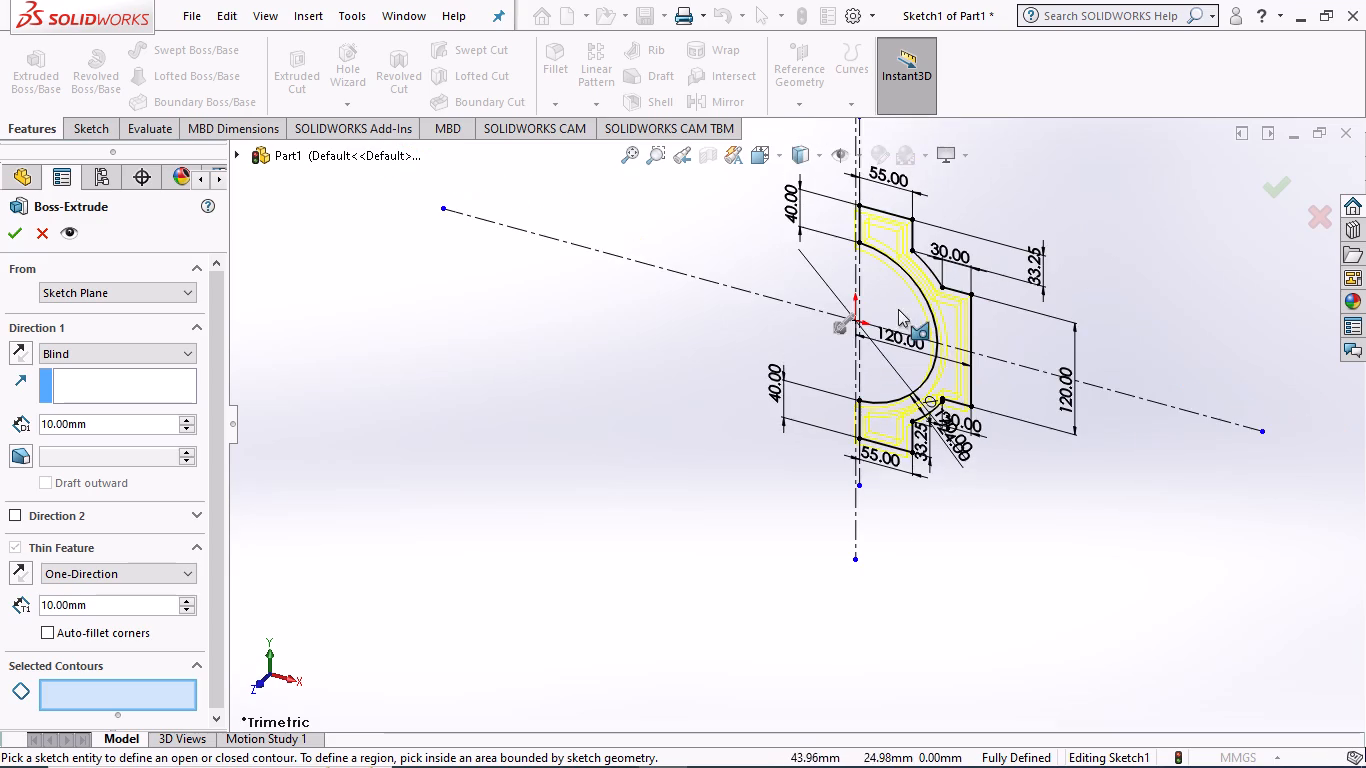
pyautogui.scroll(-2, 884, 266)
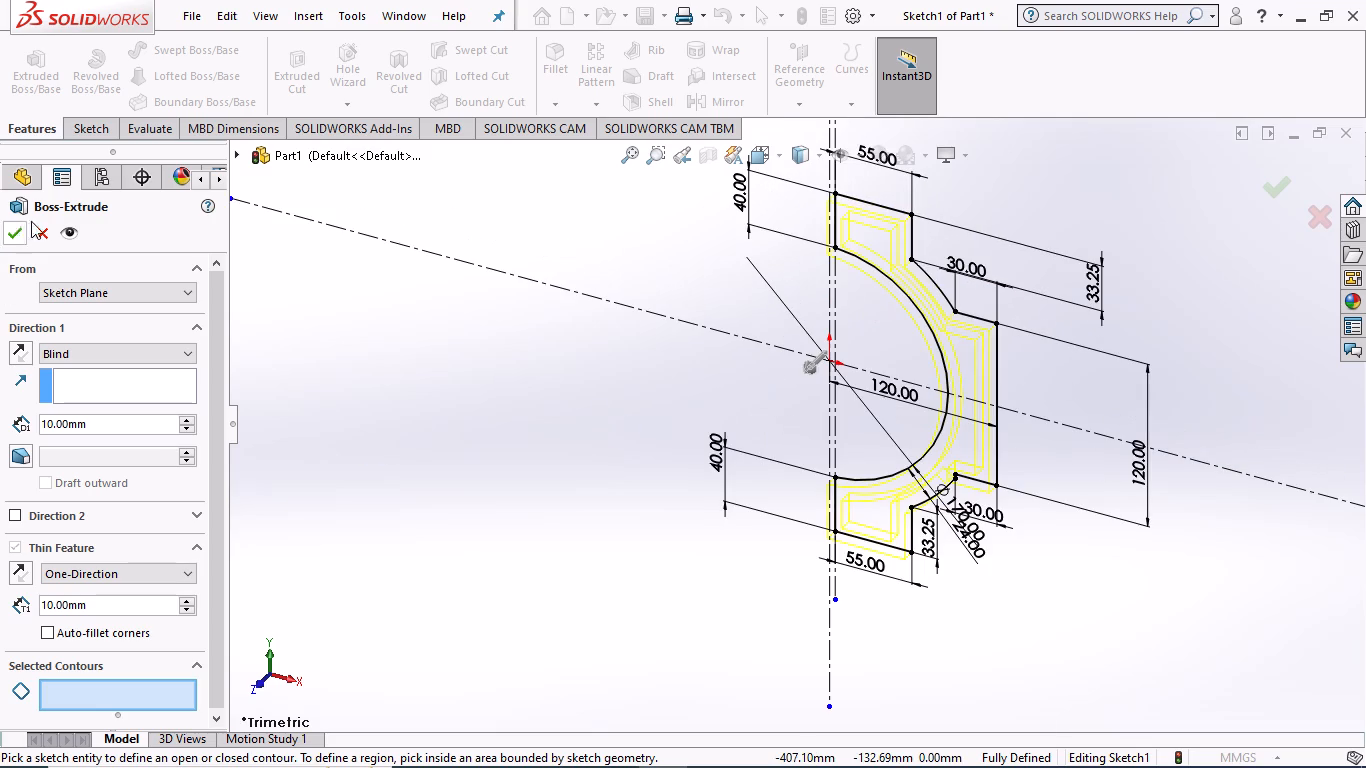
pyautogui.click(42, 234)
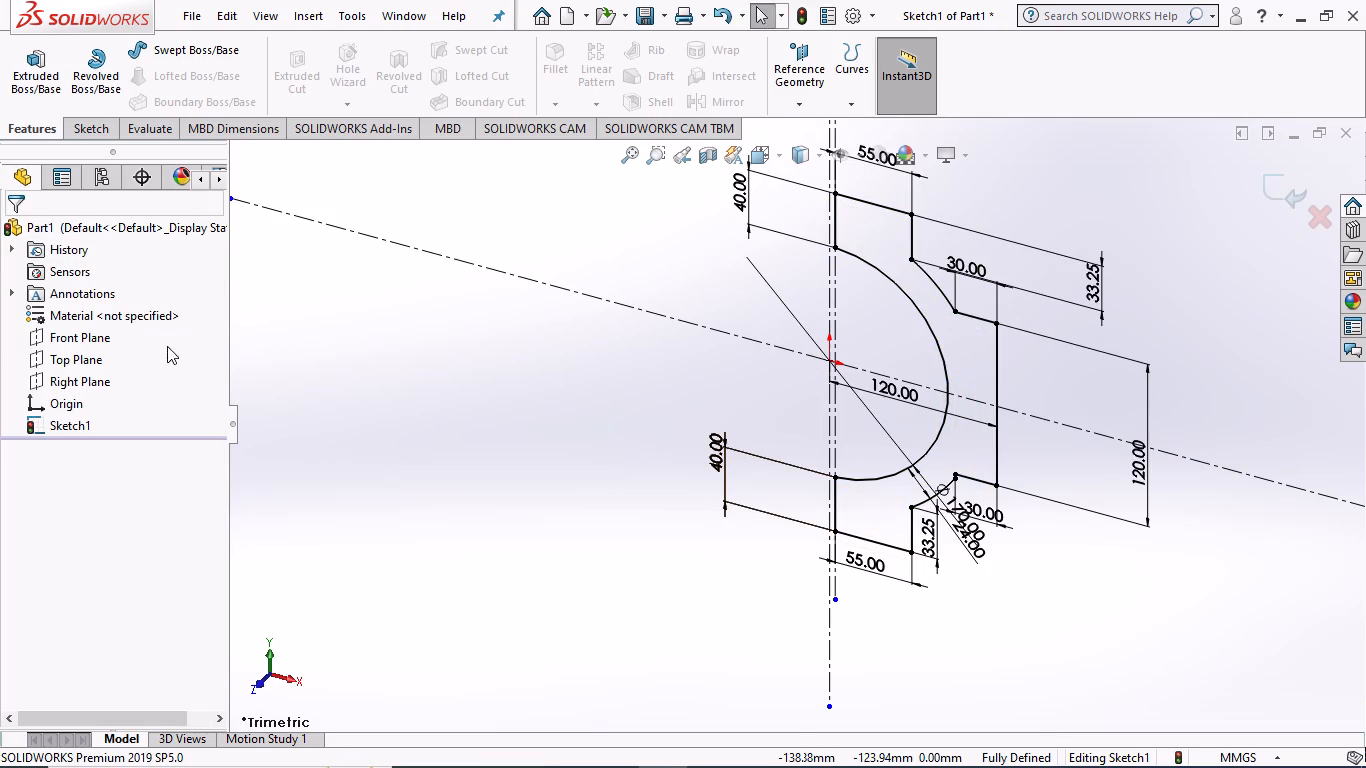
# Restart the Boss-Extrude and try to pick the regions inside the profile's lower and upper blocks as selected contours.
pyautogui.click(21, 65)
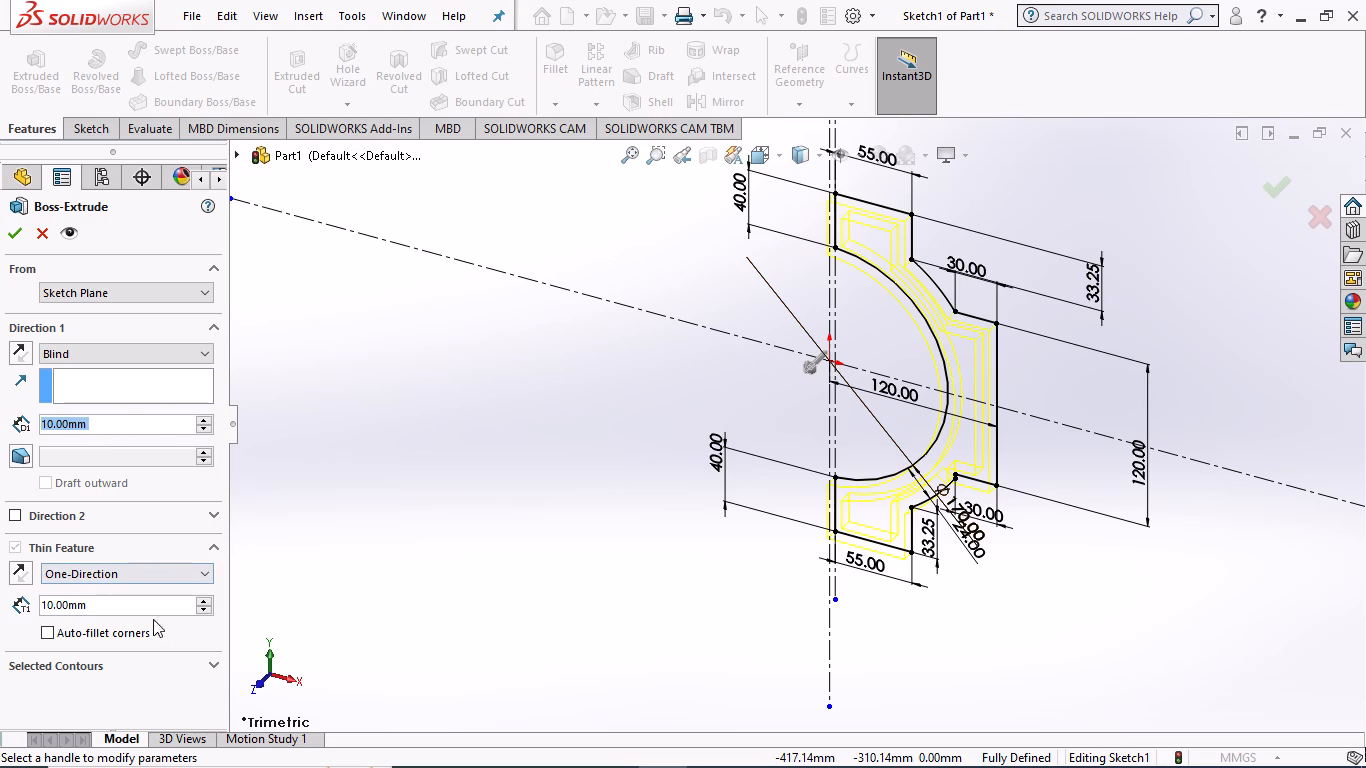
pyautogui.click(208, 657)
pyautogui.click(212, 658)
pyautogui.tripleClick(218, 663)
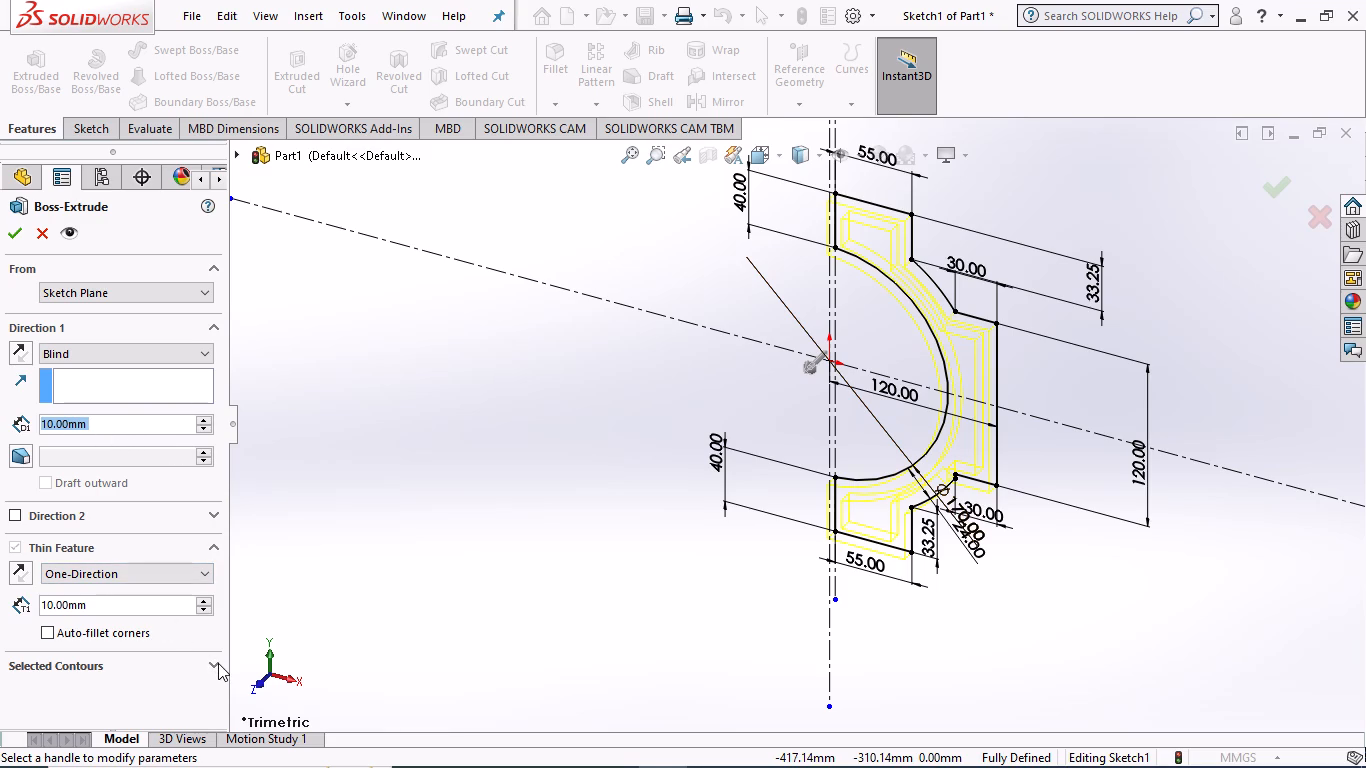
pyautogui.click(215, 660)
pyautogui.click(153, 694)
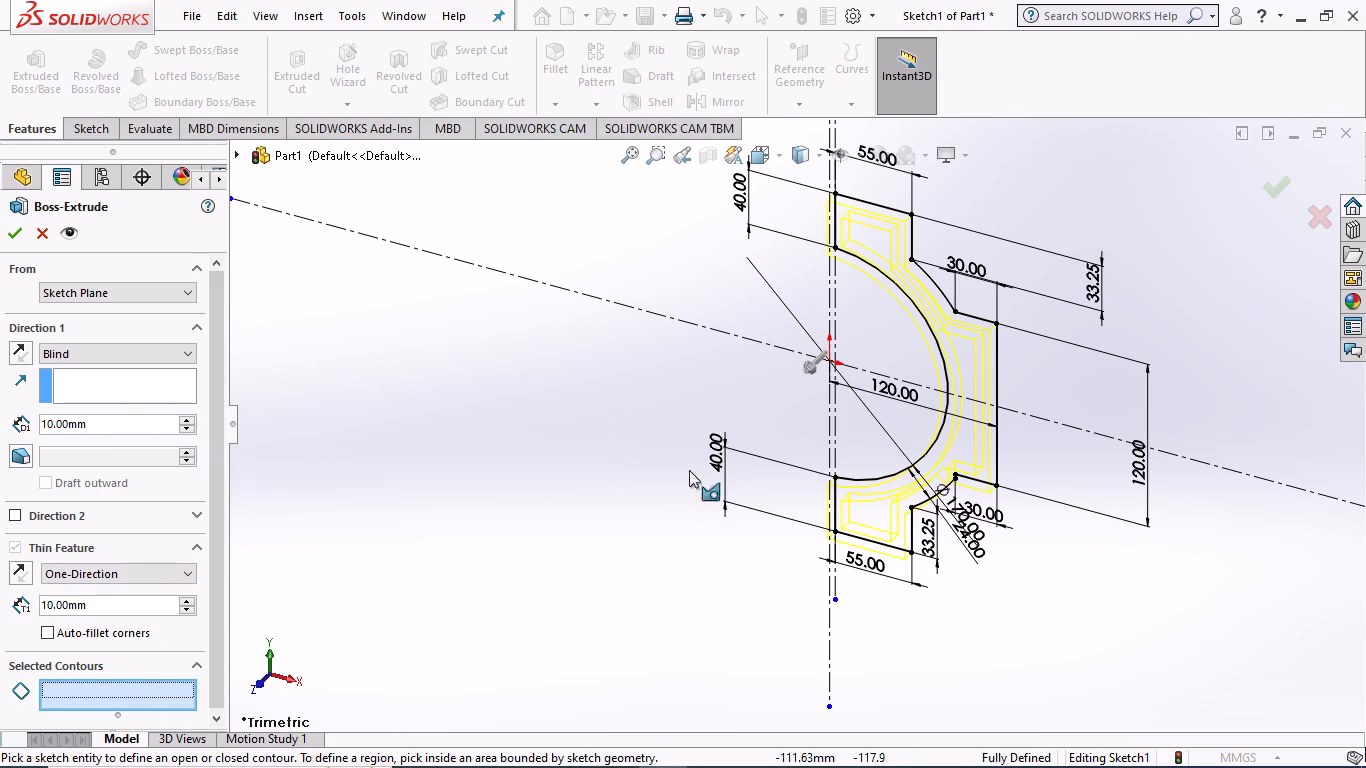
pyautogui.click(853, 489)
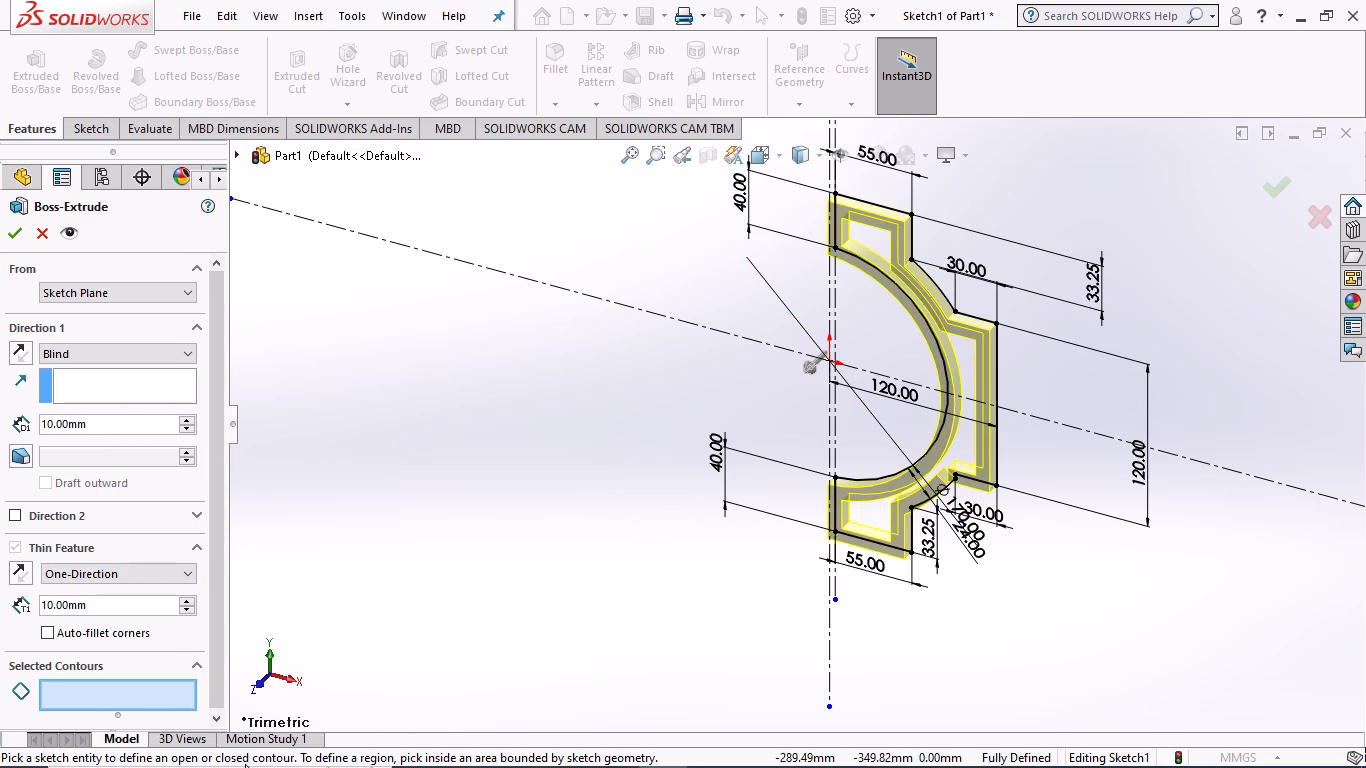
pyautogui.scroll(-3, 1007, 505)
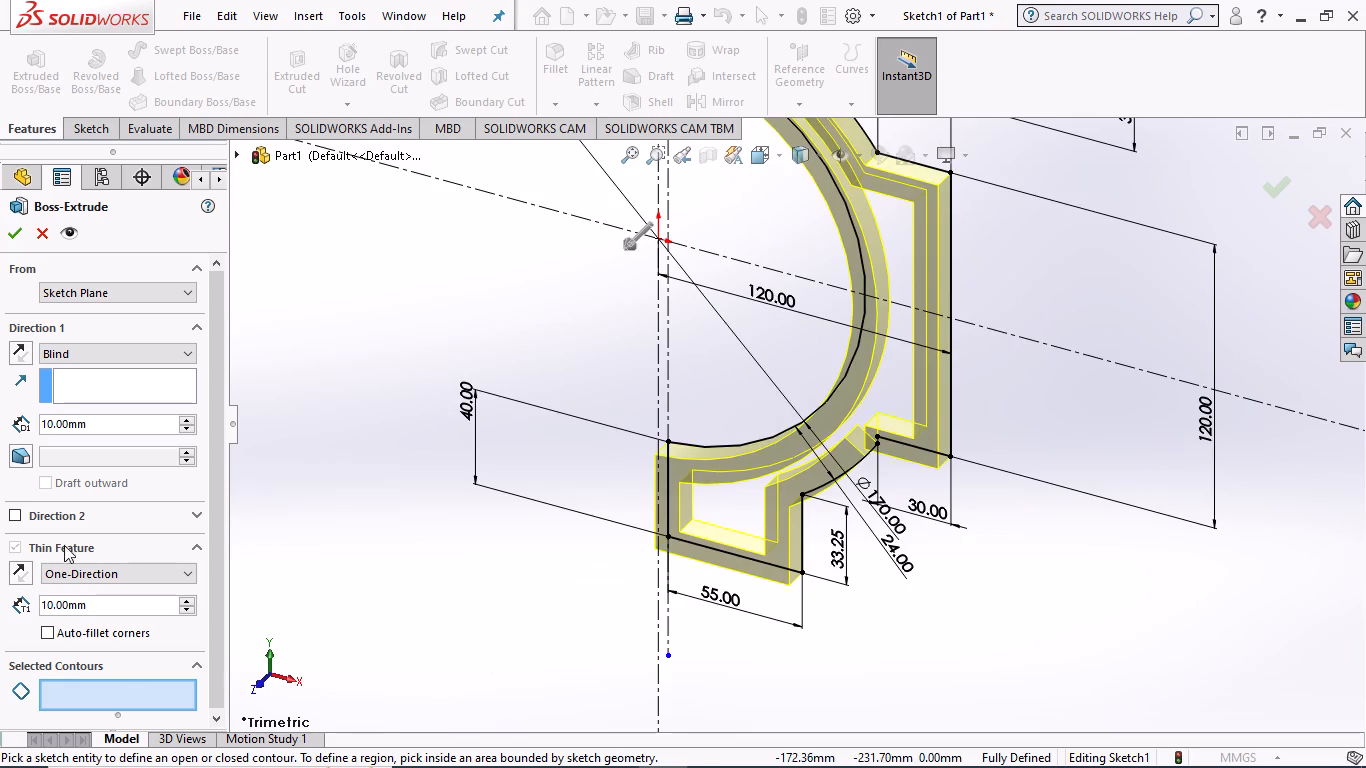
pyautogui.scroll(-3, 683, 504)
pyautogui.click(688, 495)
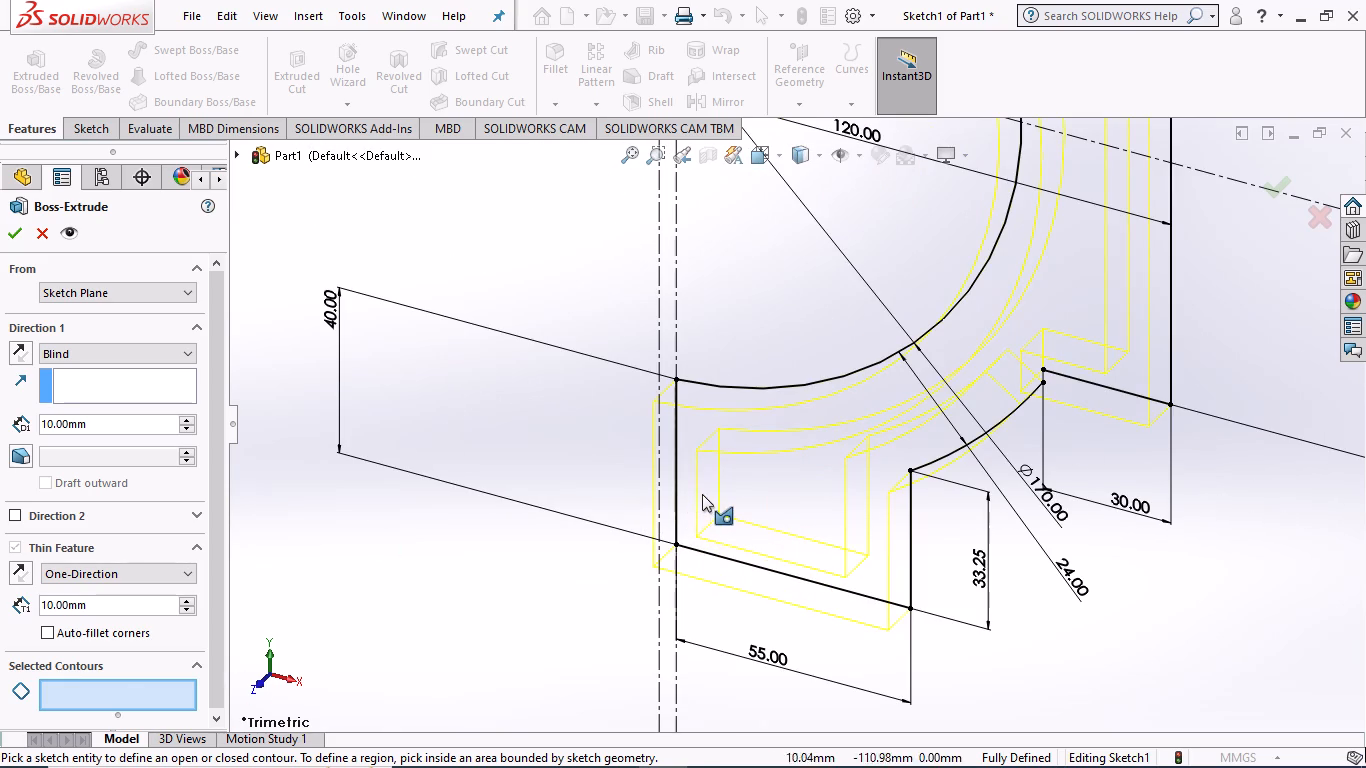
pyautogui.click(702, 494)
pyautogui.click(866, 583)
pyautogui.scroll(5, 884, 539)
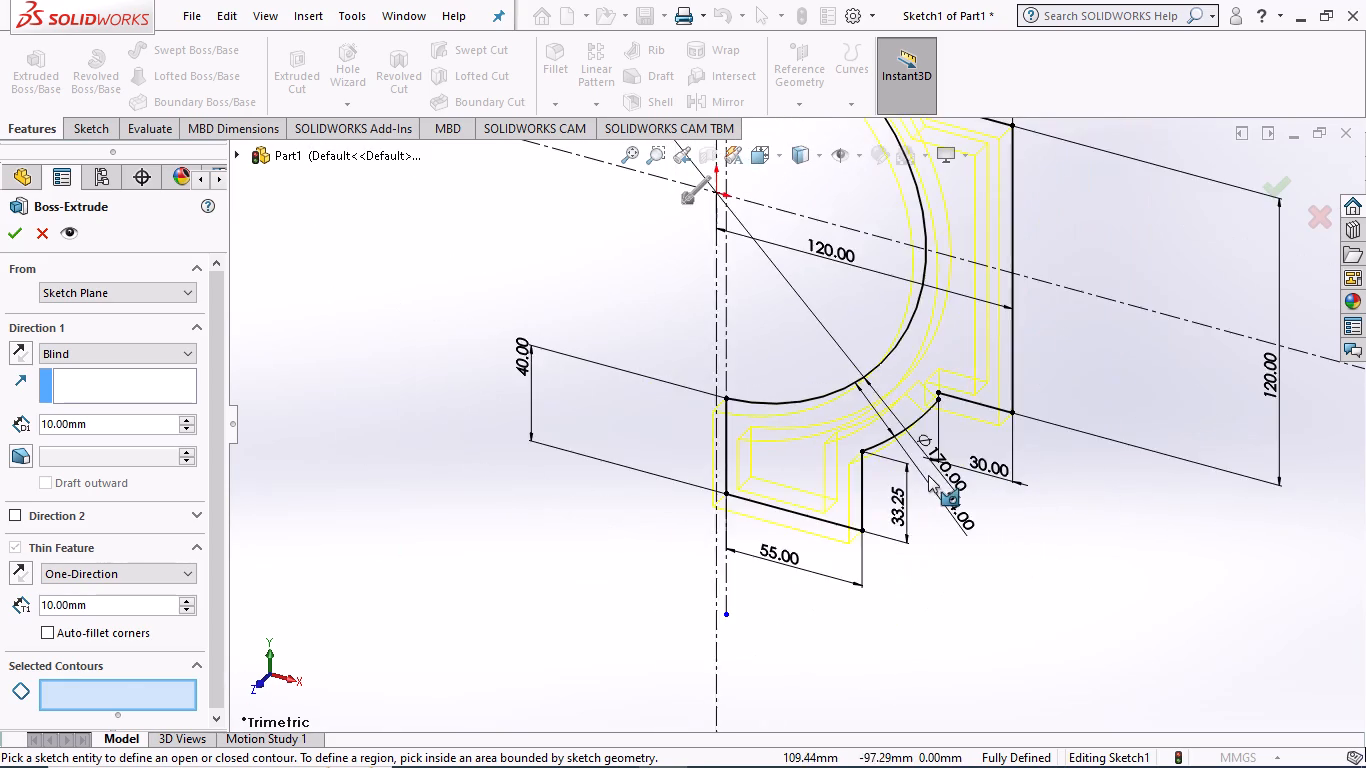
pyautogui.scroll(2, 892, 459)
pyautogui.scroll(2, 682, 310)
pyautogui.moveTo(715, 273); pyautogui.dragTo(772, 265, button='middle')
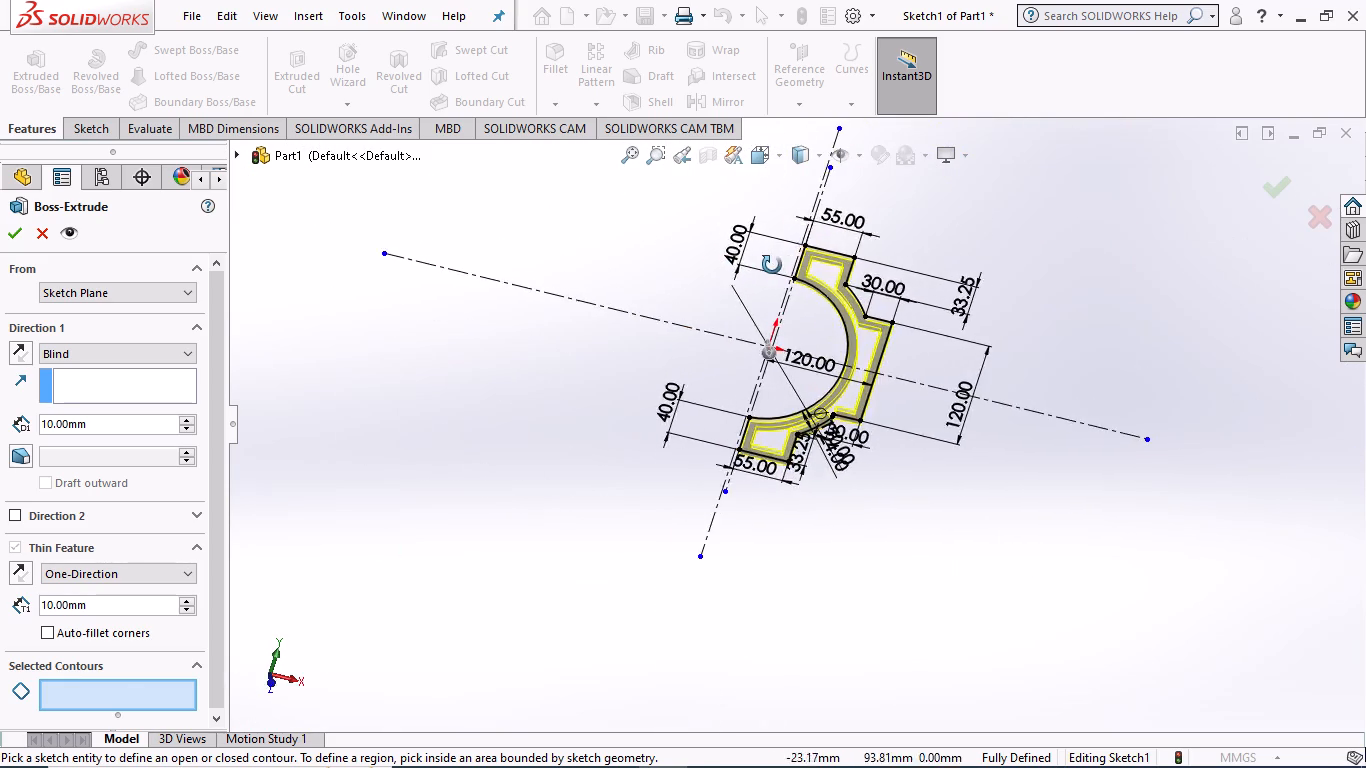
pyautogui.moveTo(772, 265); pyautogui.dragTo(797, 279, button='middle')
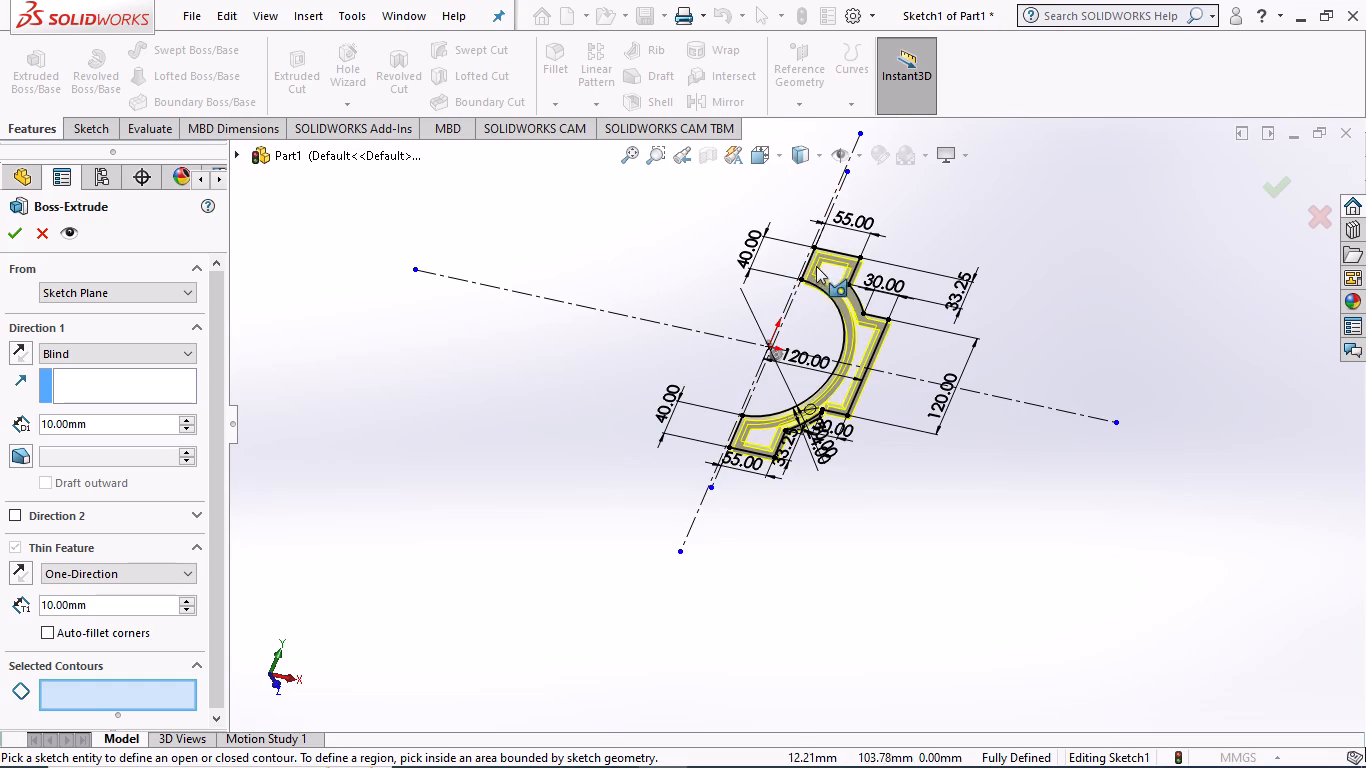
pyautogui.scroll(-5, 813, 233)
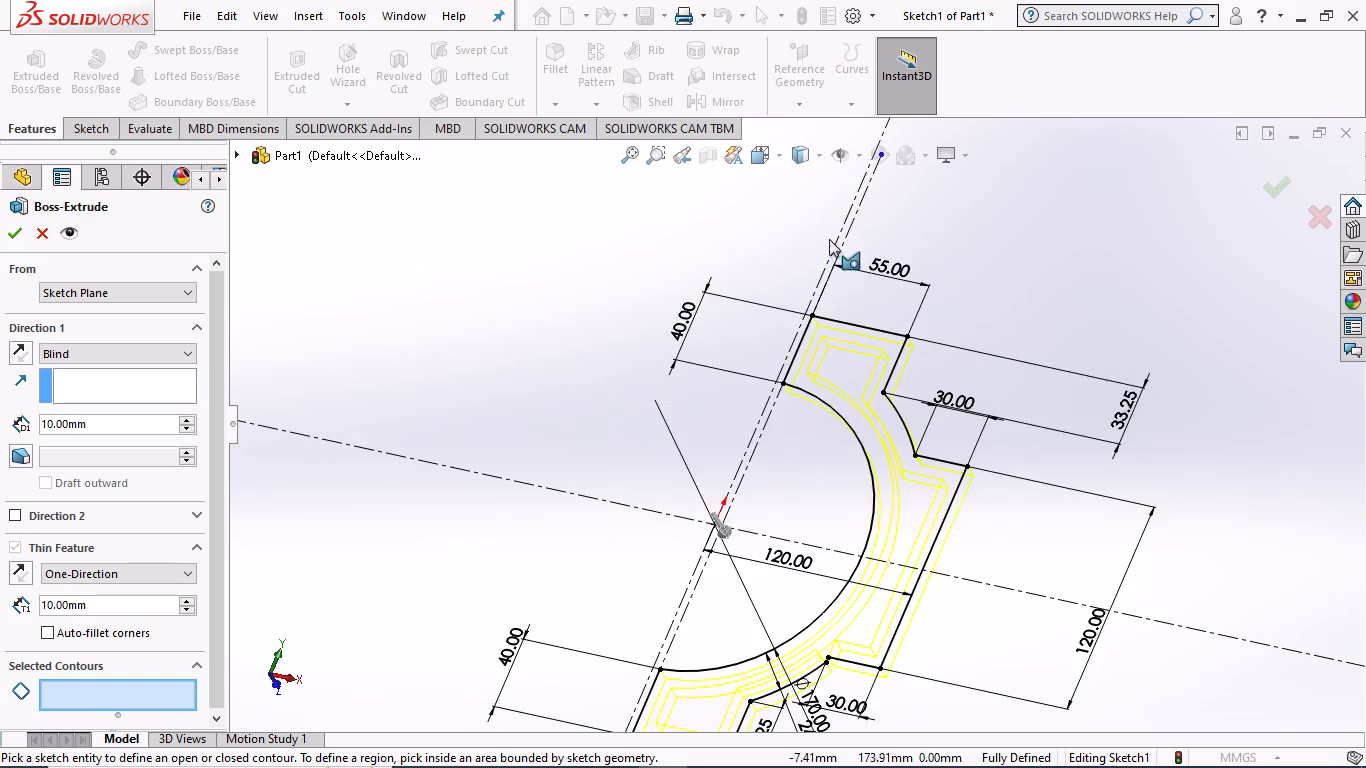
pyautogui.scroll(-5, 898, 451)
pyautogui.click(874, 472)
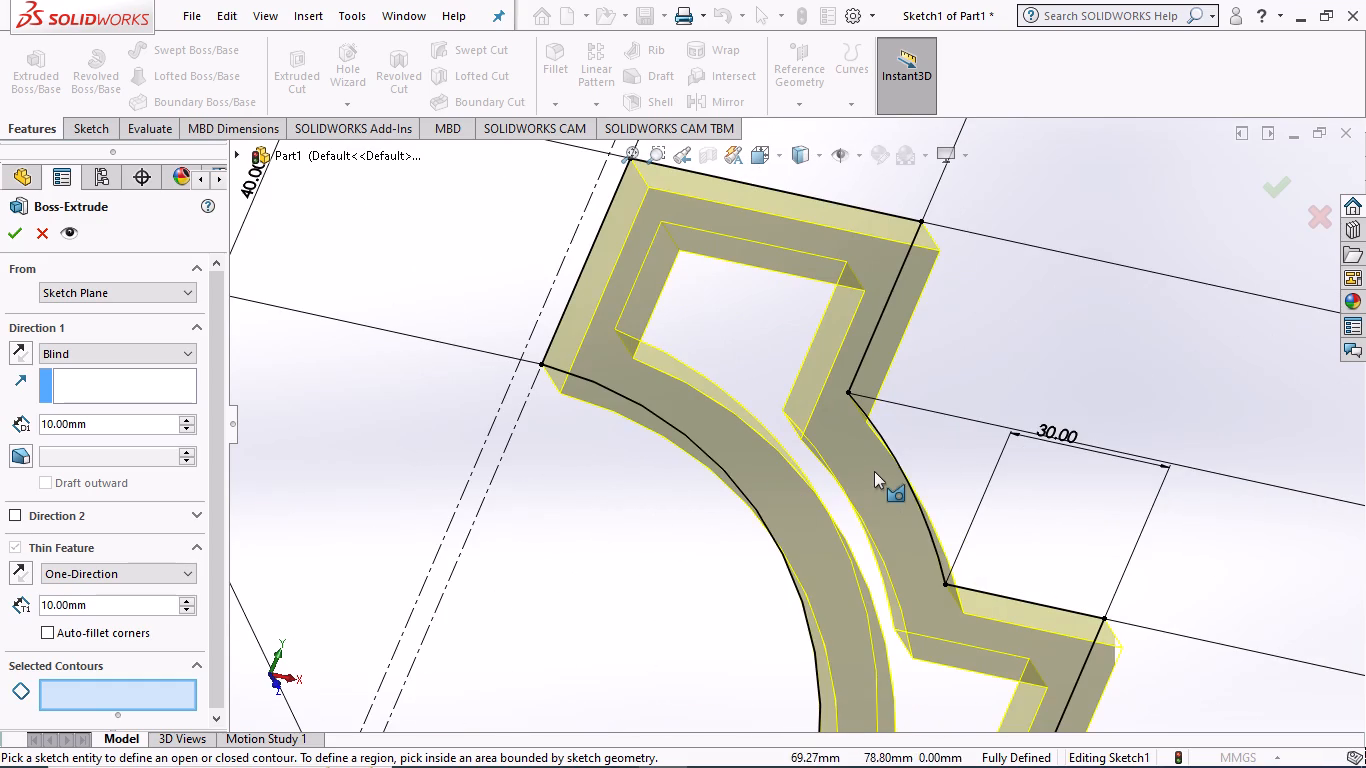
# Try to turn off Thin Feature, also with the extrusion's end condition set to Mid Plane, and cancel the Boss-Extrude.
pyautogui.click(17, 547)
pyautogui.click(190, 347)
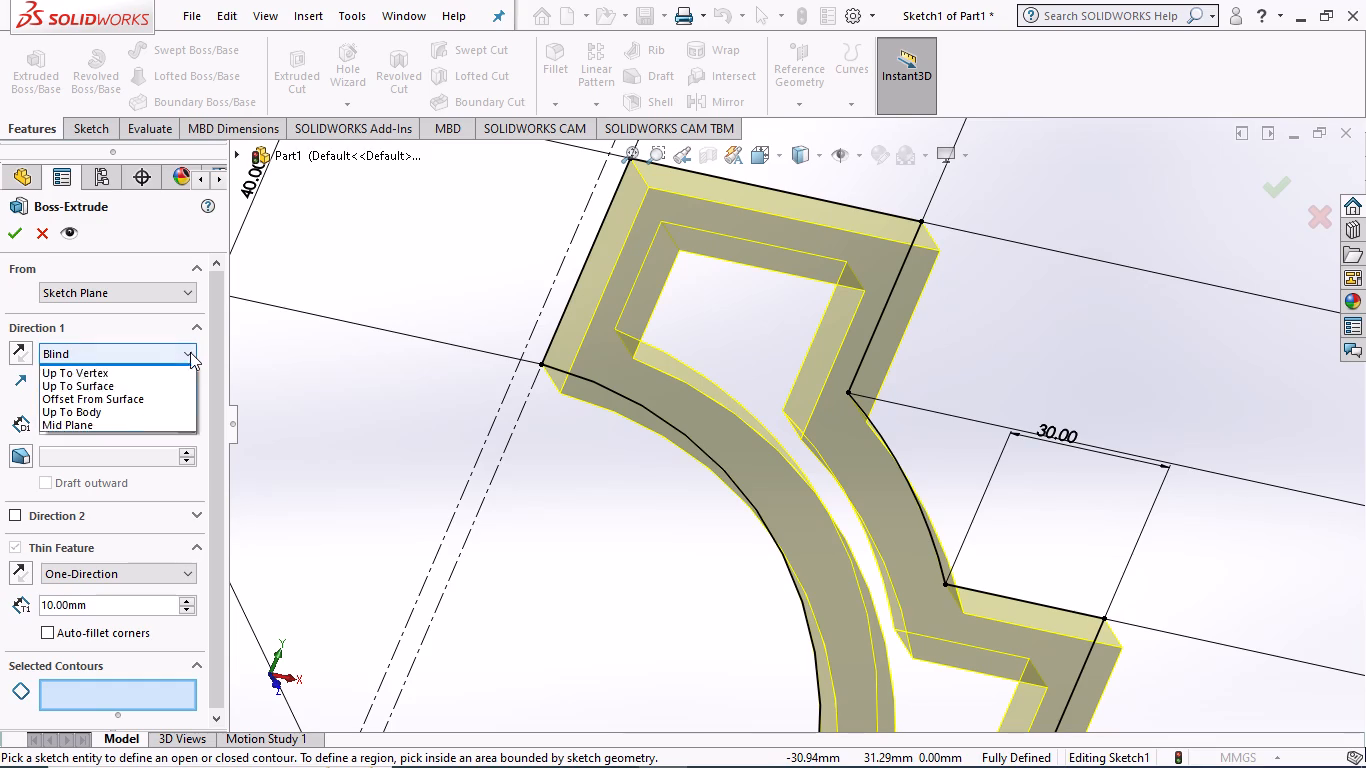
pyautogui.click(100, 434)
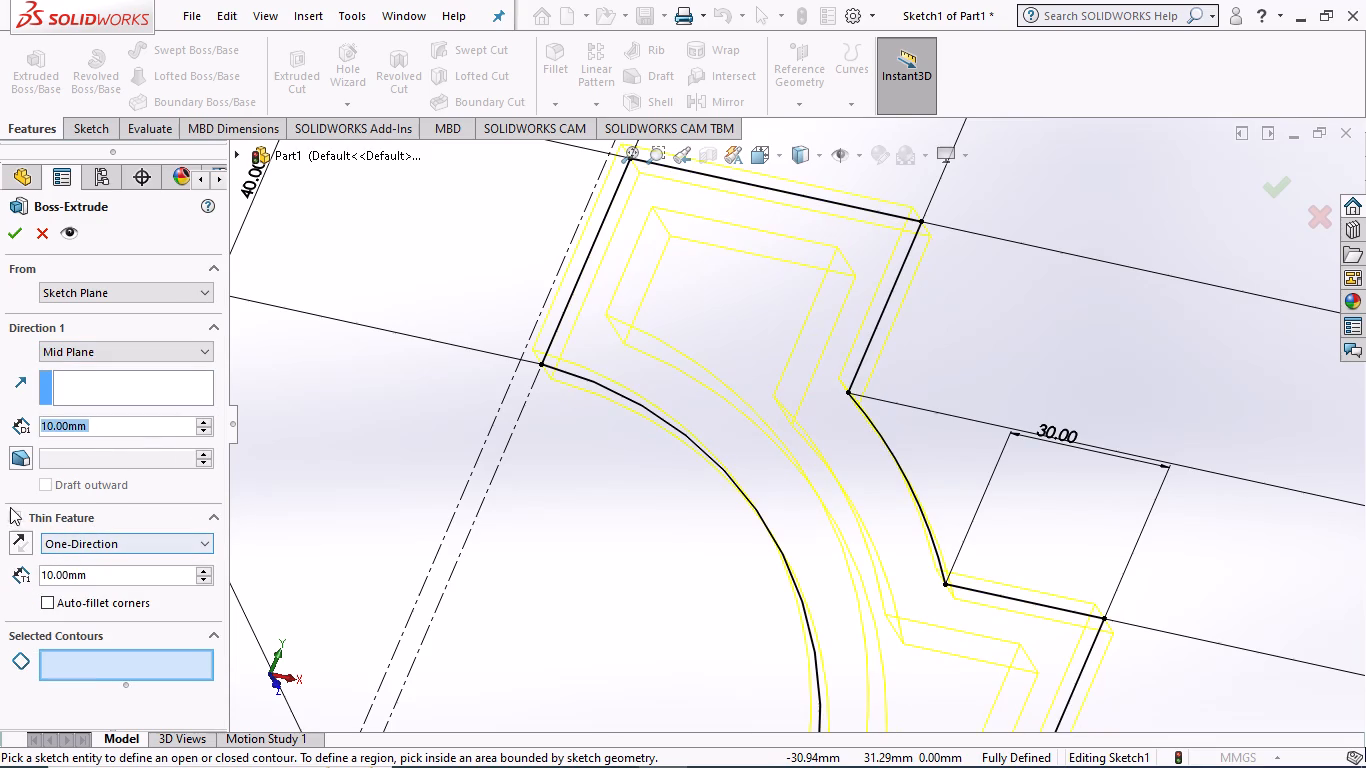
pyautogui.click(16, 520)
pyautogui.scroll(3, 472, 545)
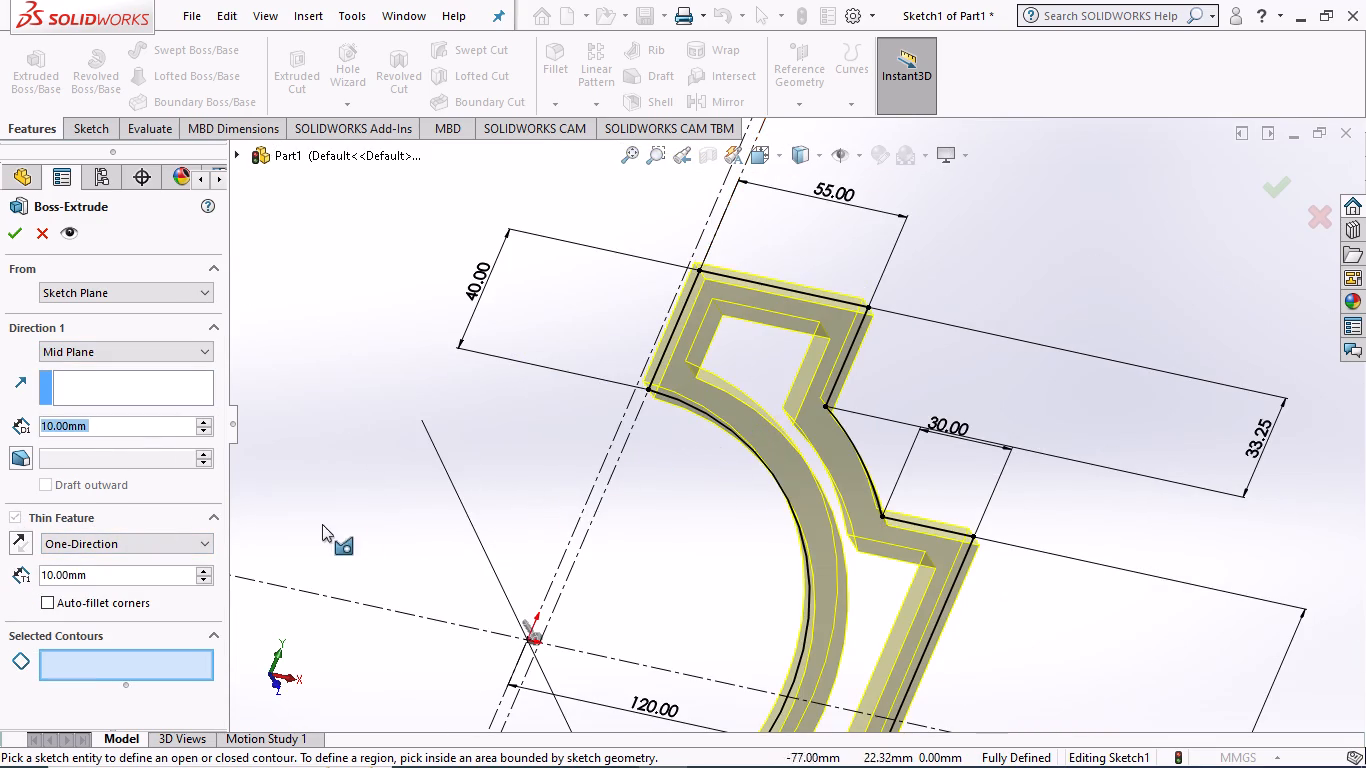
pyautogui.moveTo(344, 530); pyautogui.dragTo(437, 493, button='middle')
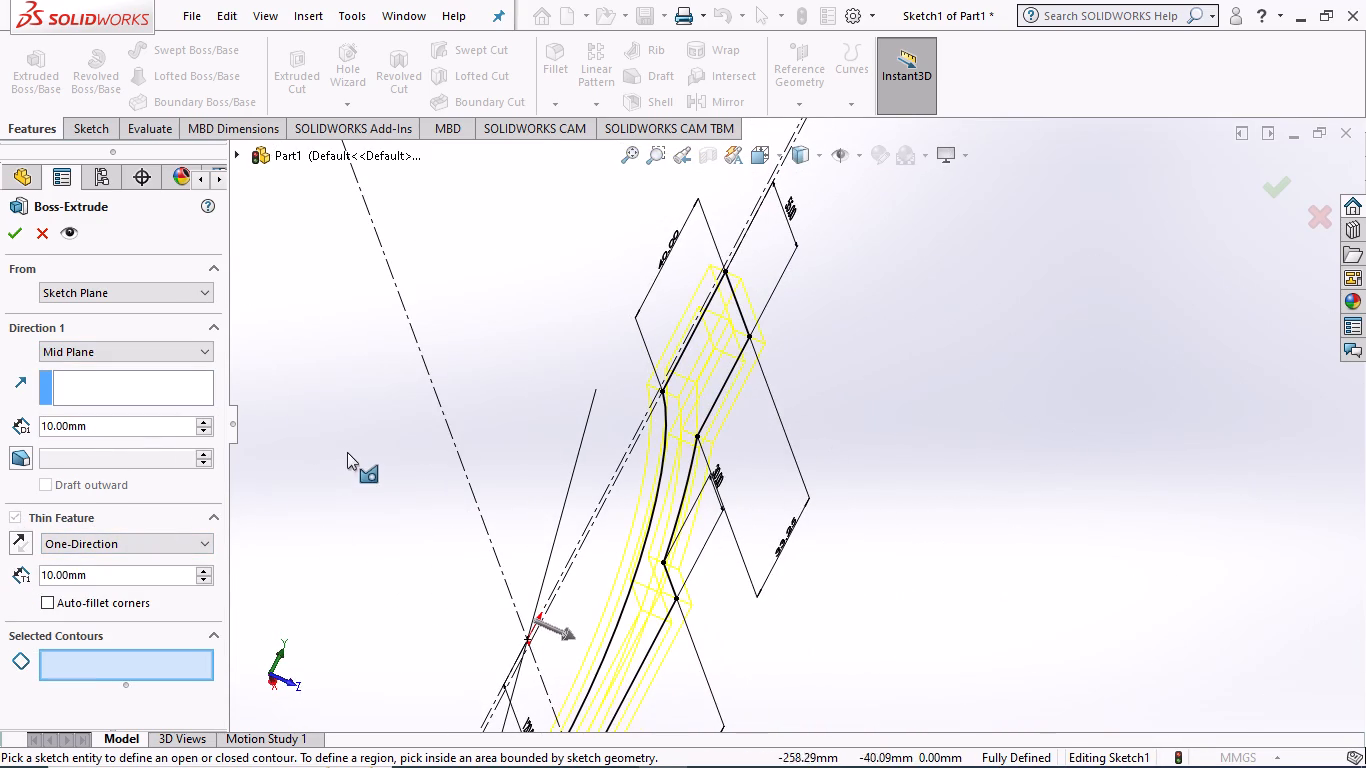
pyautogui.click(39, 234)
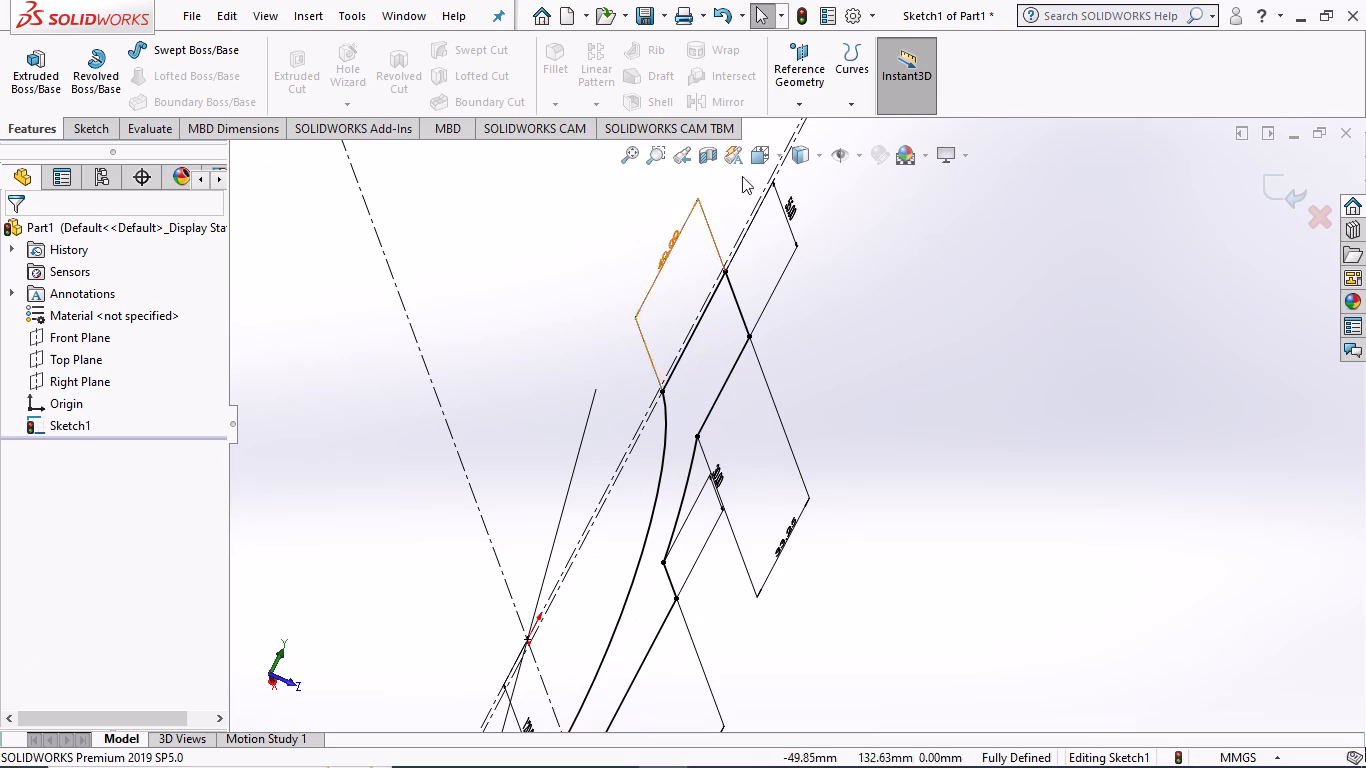
# In front view, examine the junction between the lower outer arc's upper end and the side block's lower inner corner.
pyautogui.click(776, 157)
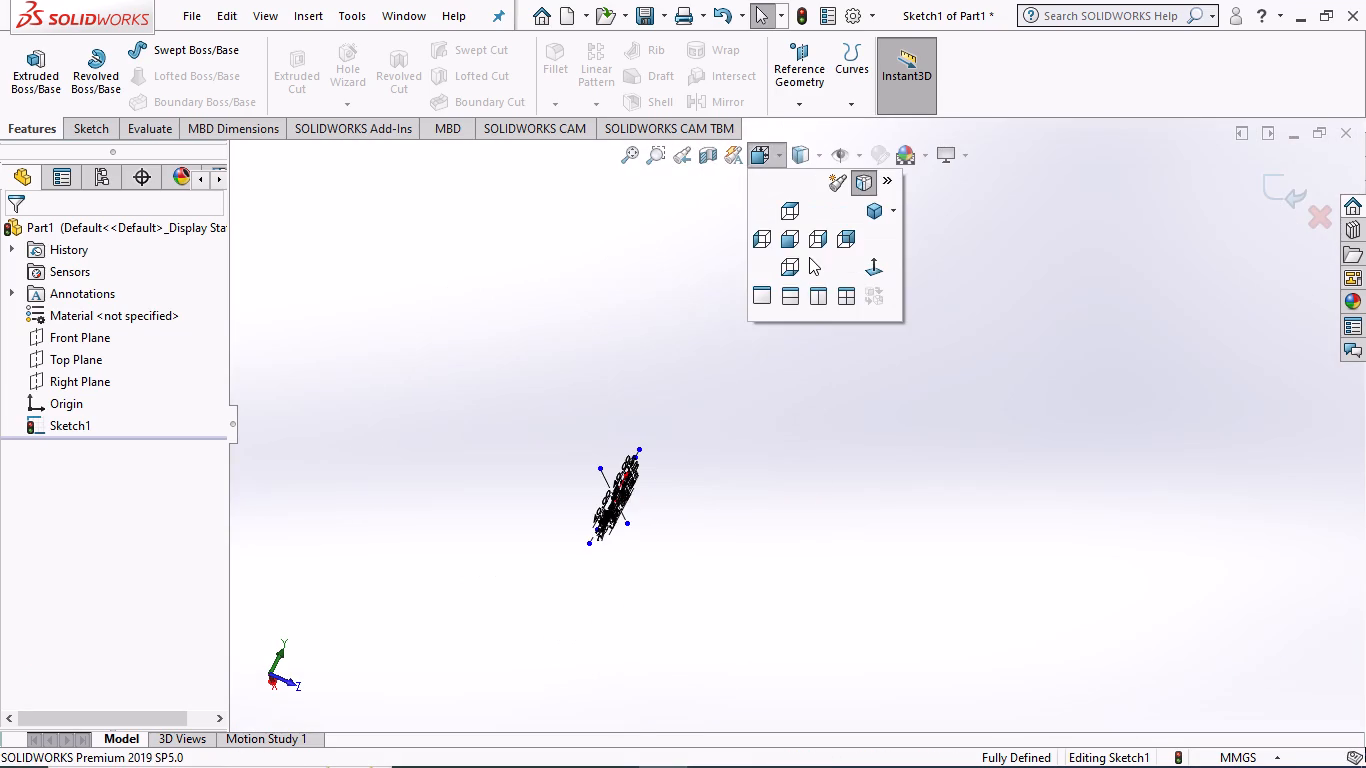
pyautogui.click(790, 244)
pyautogui.scroll(-4, 944, 437)
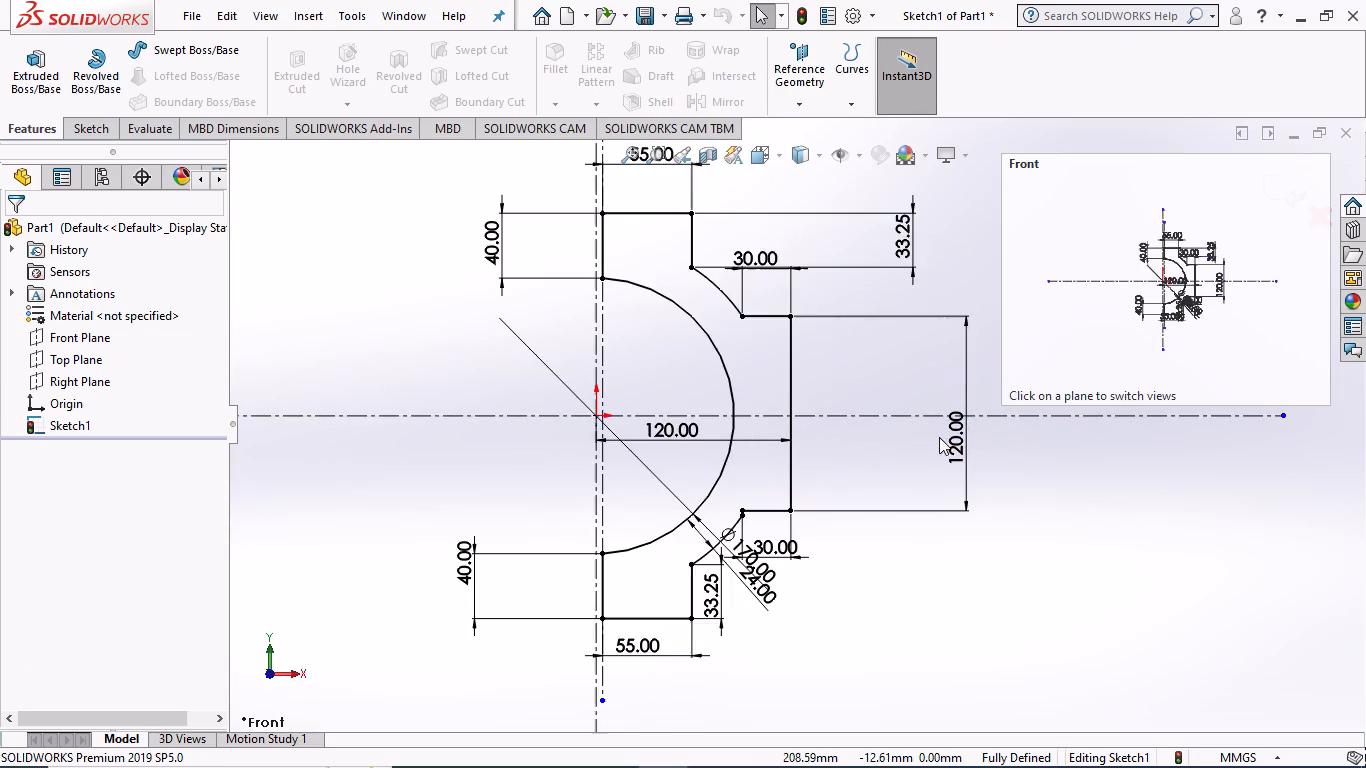
pyautogui.scroll(-4, 679, 623)
pyautogui.scroll(-4, 751, 528)
pyautogui.scroll(-3, 917, 242)
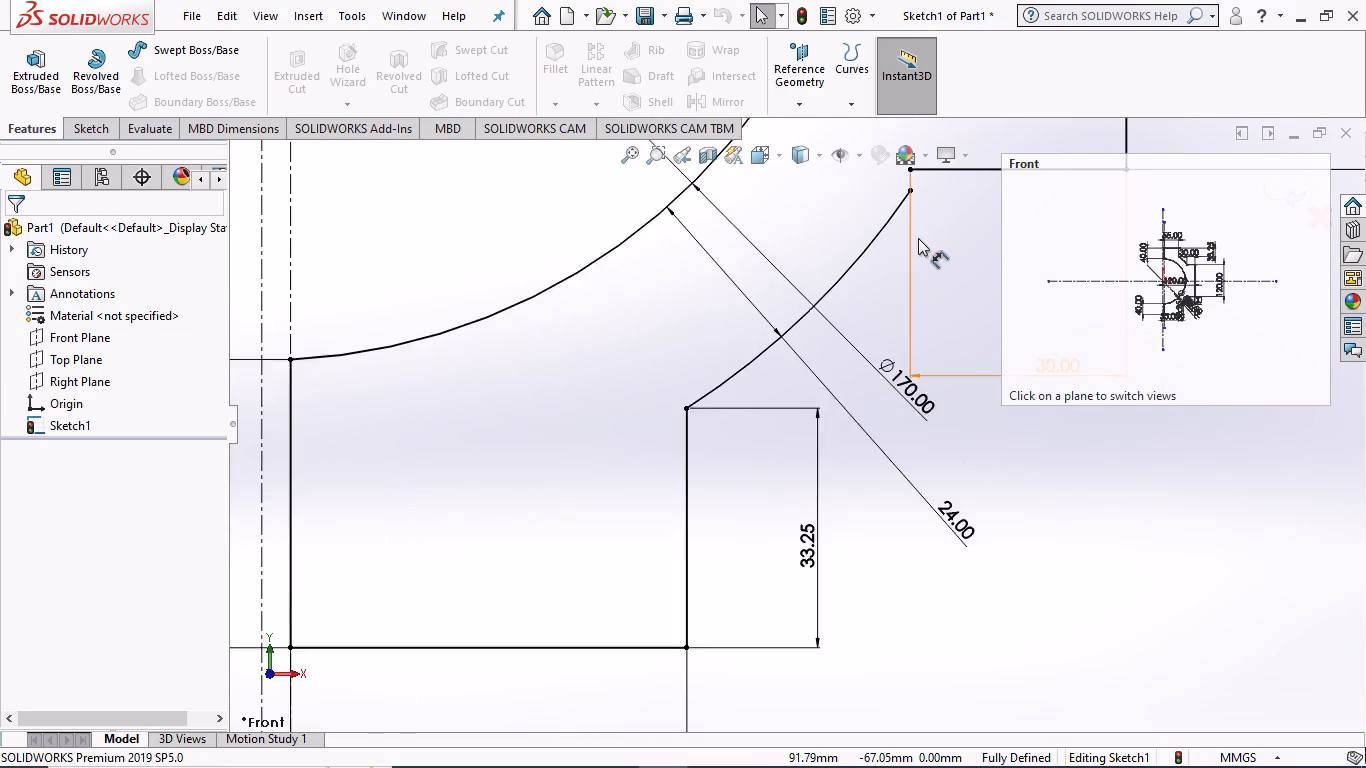
pyautogui.scroll(2, 917, 209)
pyautogui.scroll(-3, 915, 209)
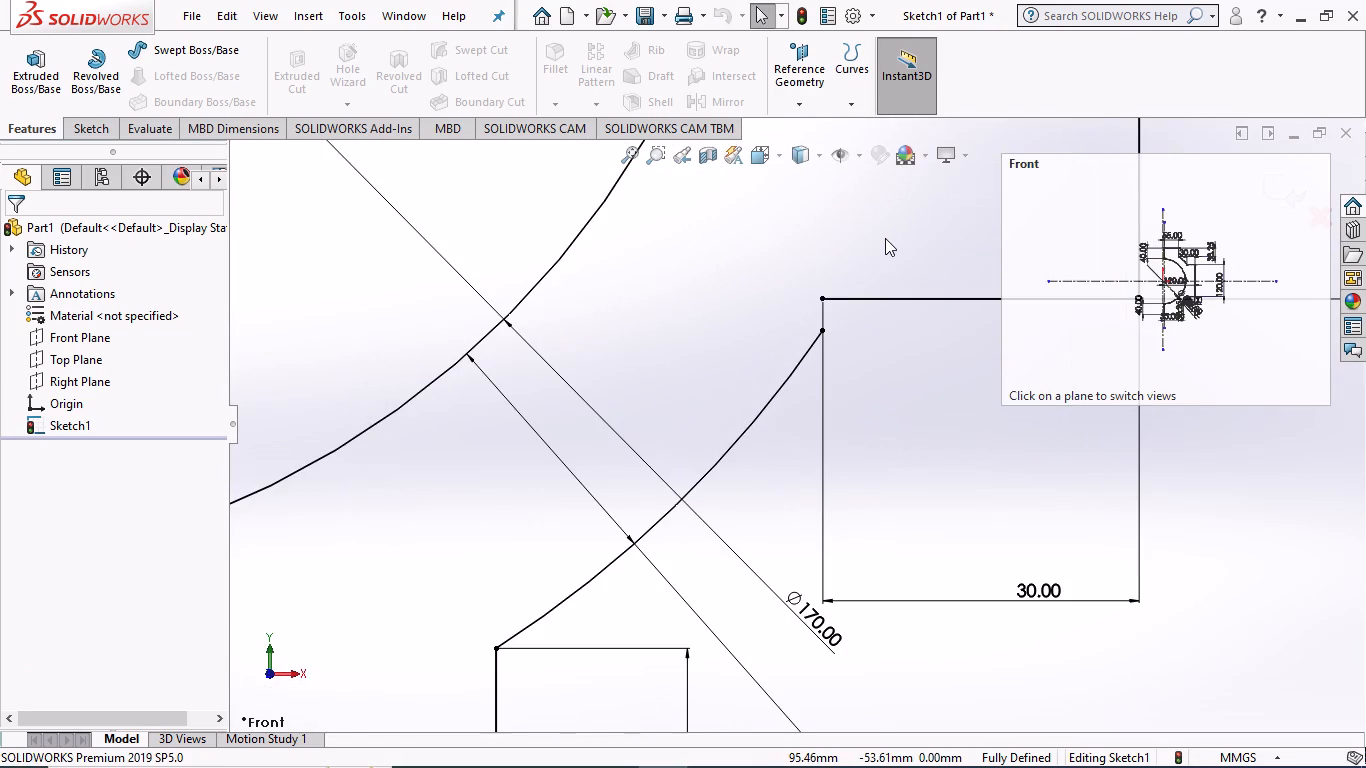
pyautogui.click(96, 130)
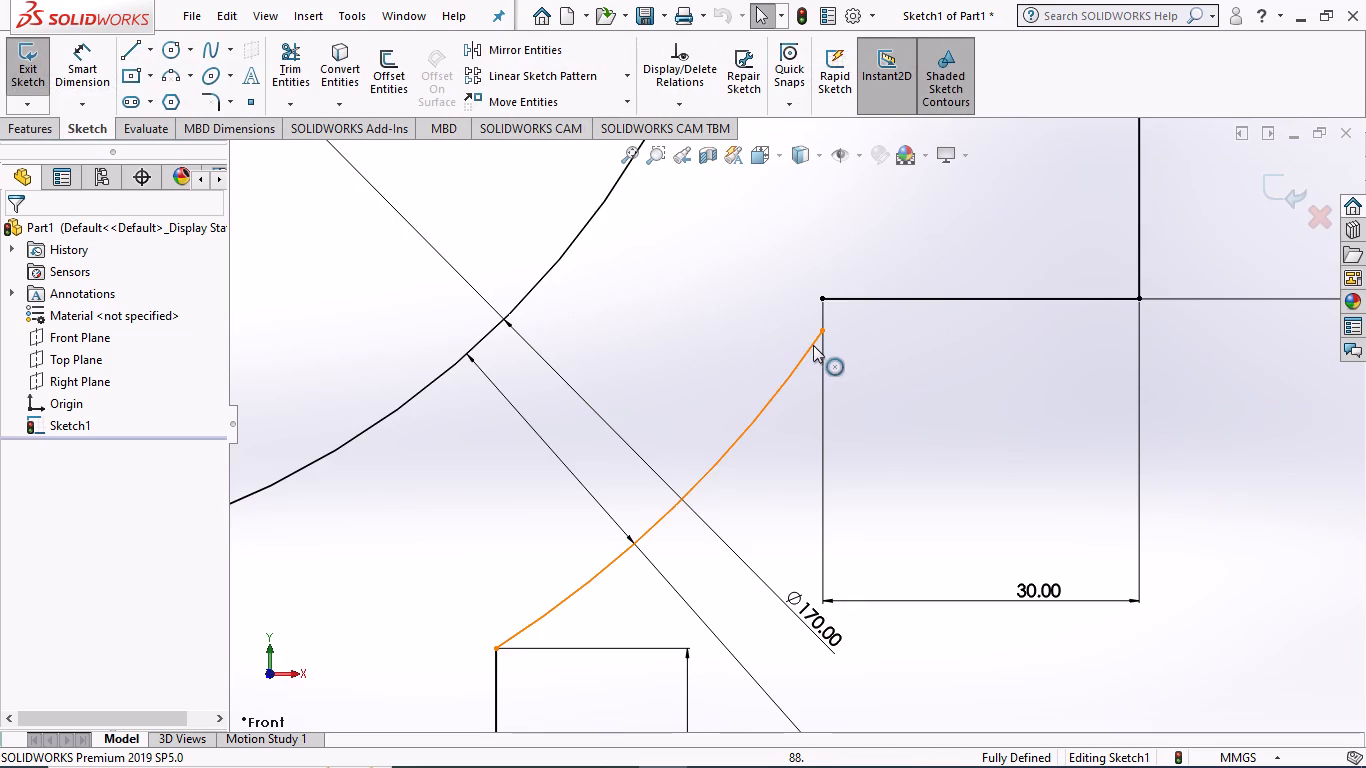
pyautogui.click(810, 347)
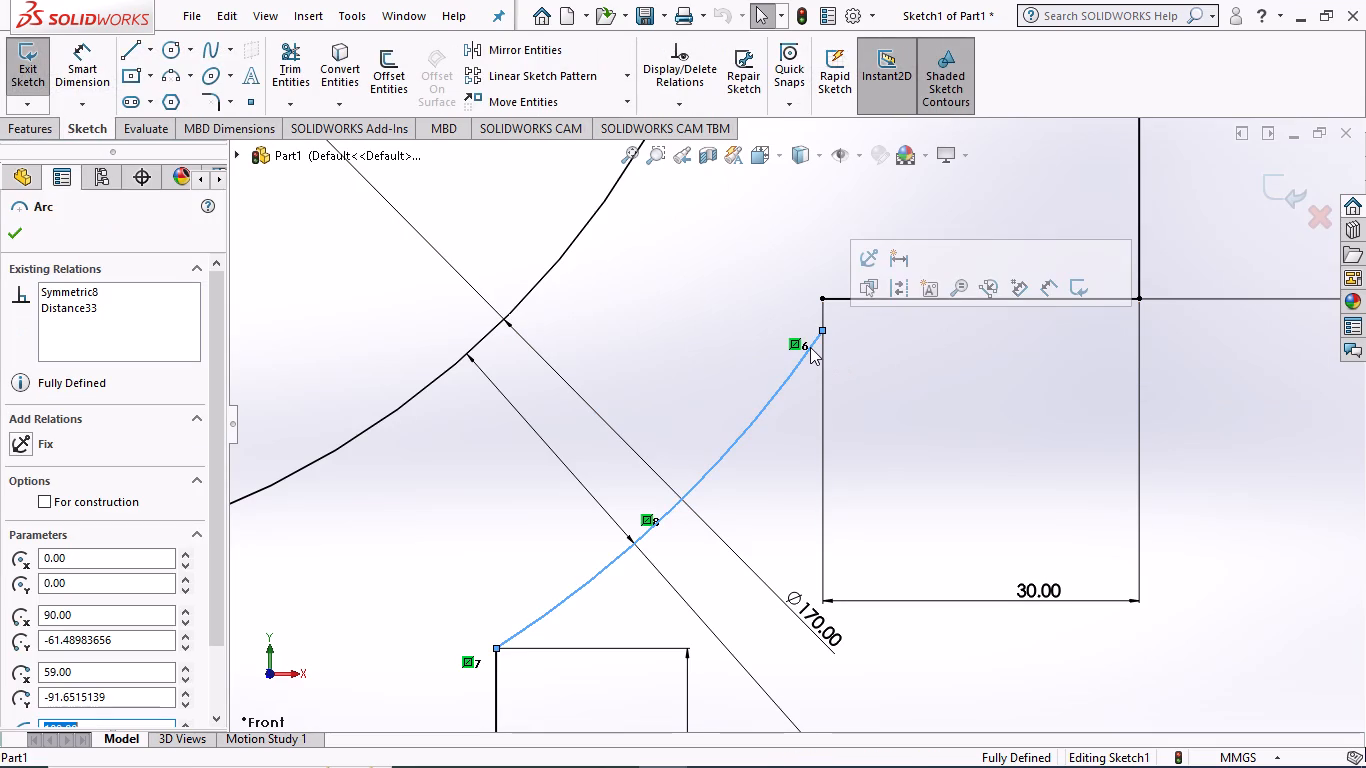
pyautogui.click(867, 423)
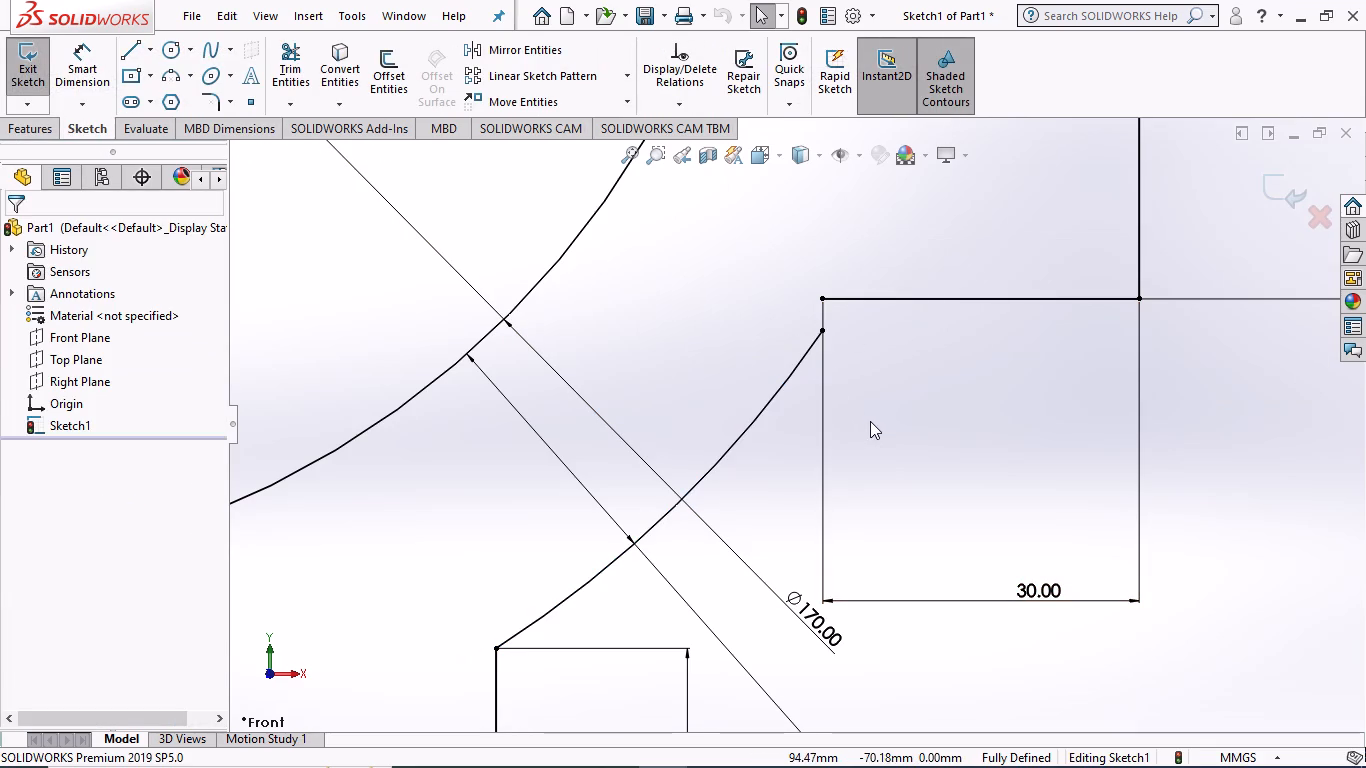
pyautogui.keyDown('ctrl'); pyautogui.click(822, 333); pyautogui.keyUp('ctrl')
pyautogui.keyDown('ctrl'); pyautogui.click(823, 298); pyautogui.keyUp('ctrl')
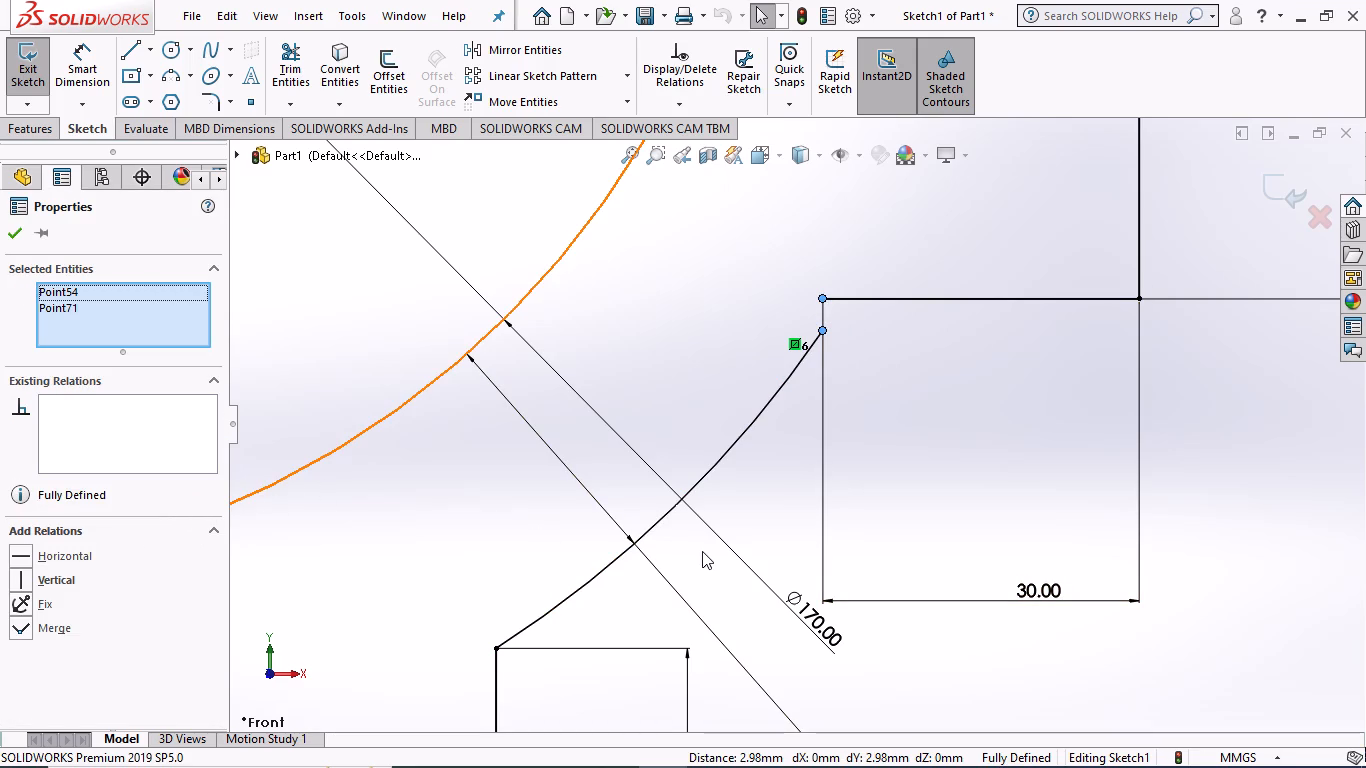
# Delete the 24 mm dimension between the inner arc and the lower outer arc.
pyautogui.scroll(8, 743, 551)
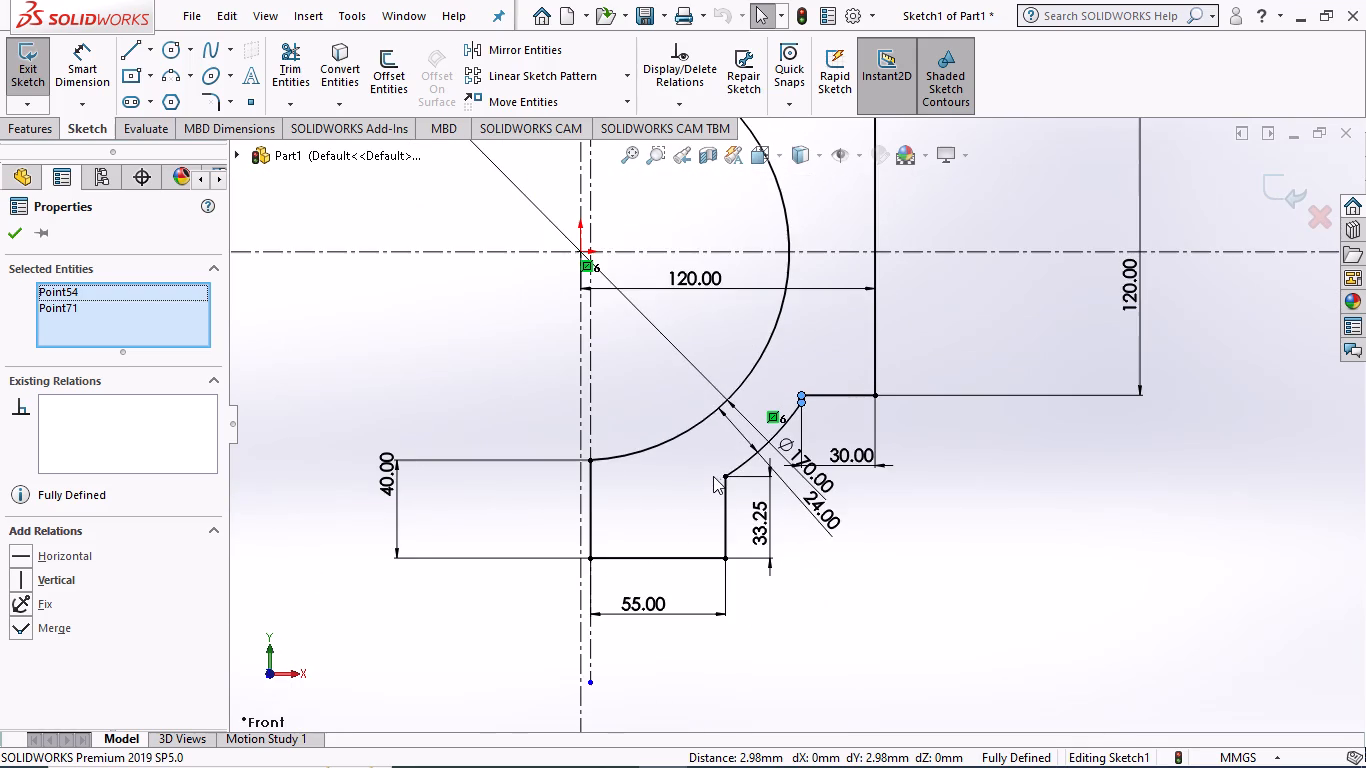
pyautogui.click(815, 521)
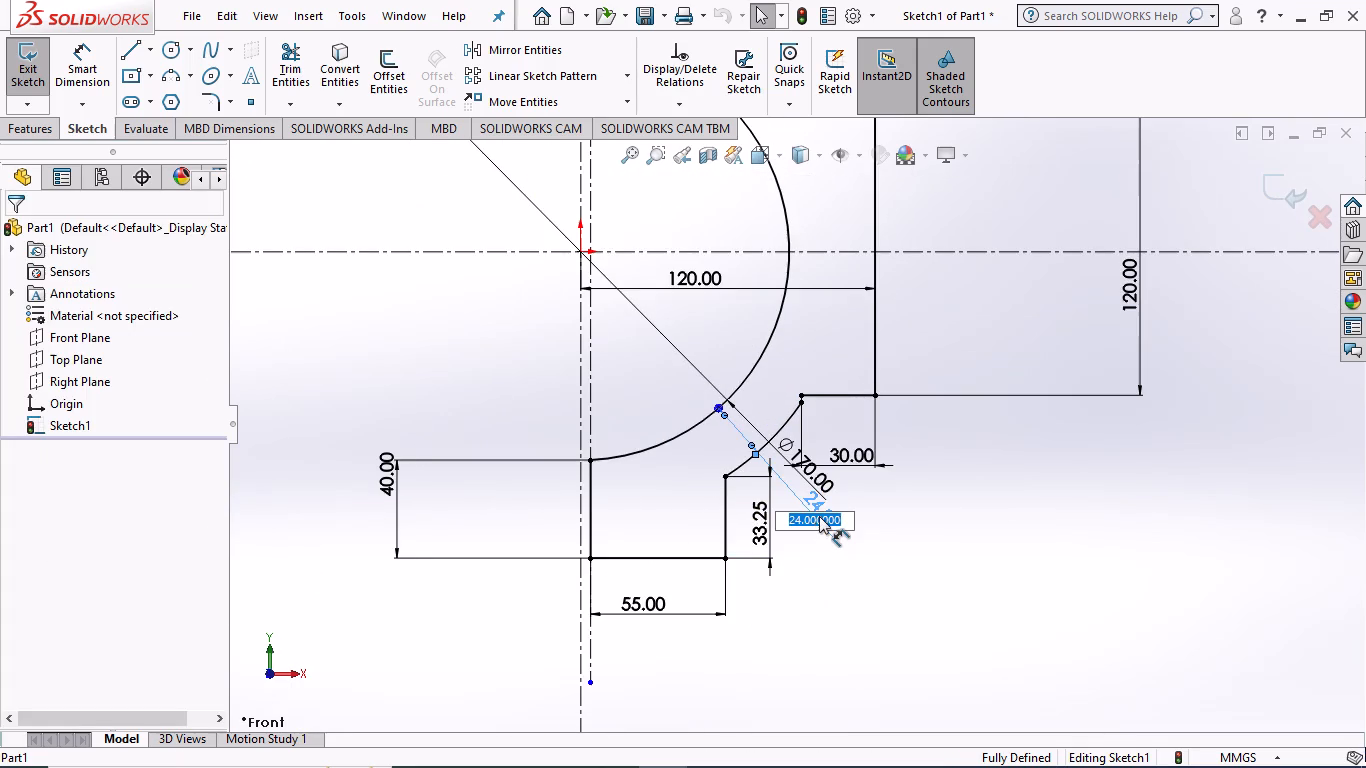
pyautogui.press('Delete')
pyautogui.click(801, 573)
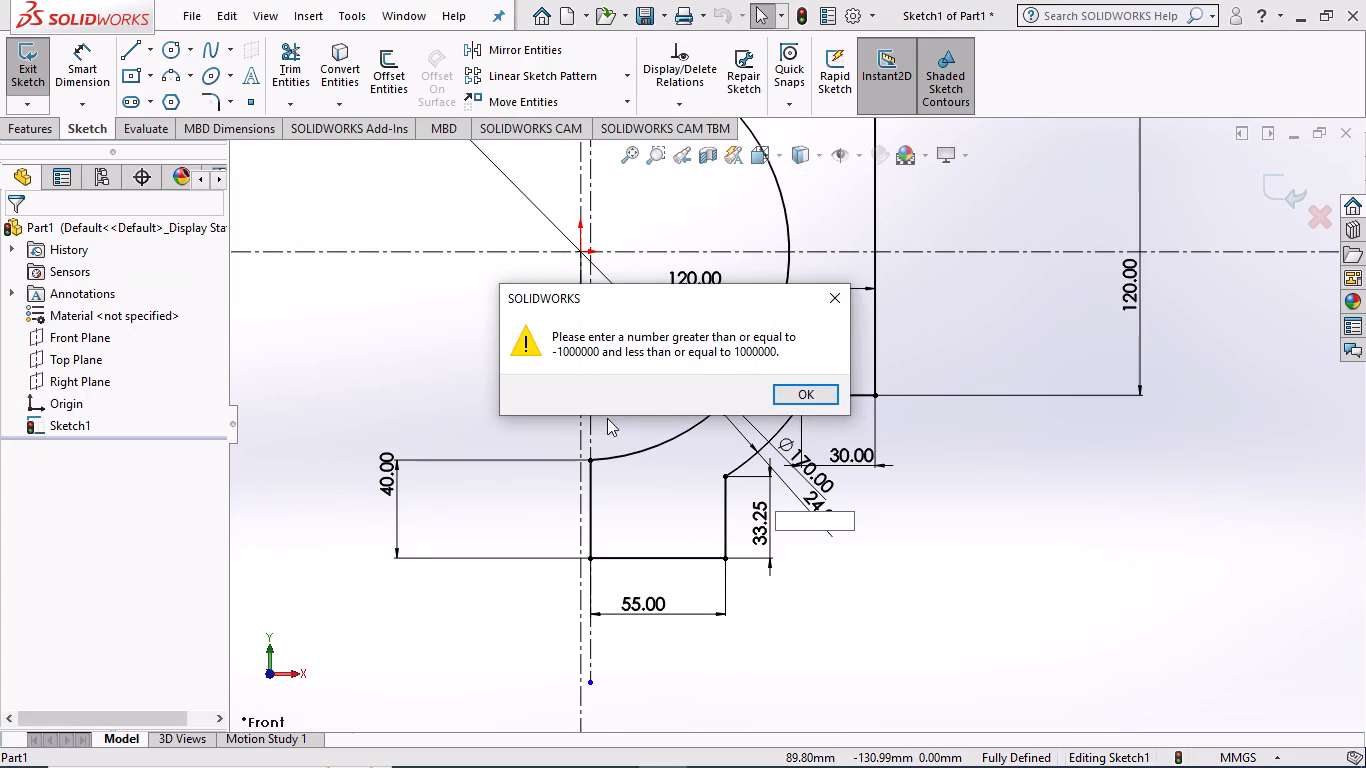
pyautogui.click(837, 291)
pyautogui.scroll(3, 665, 260)
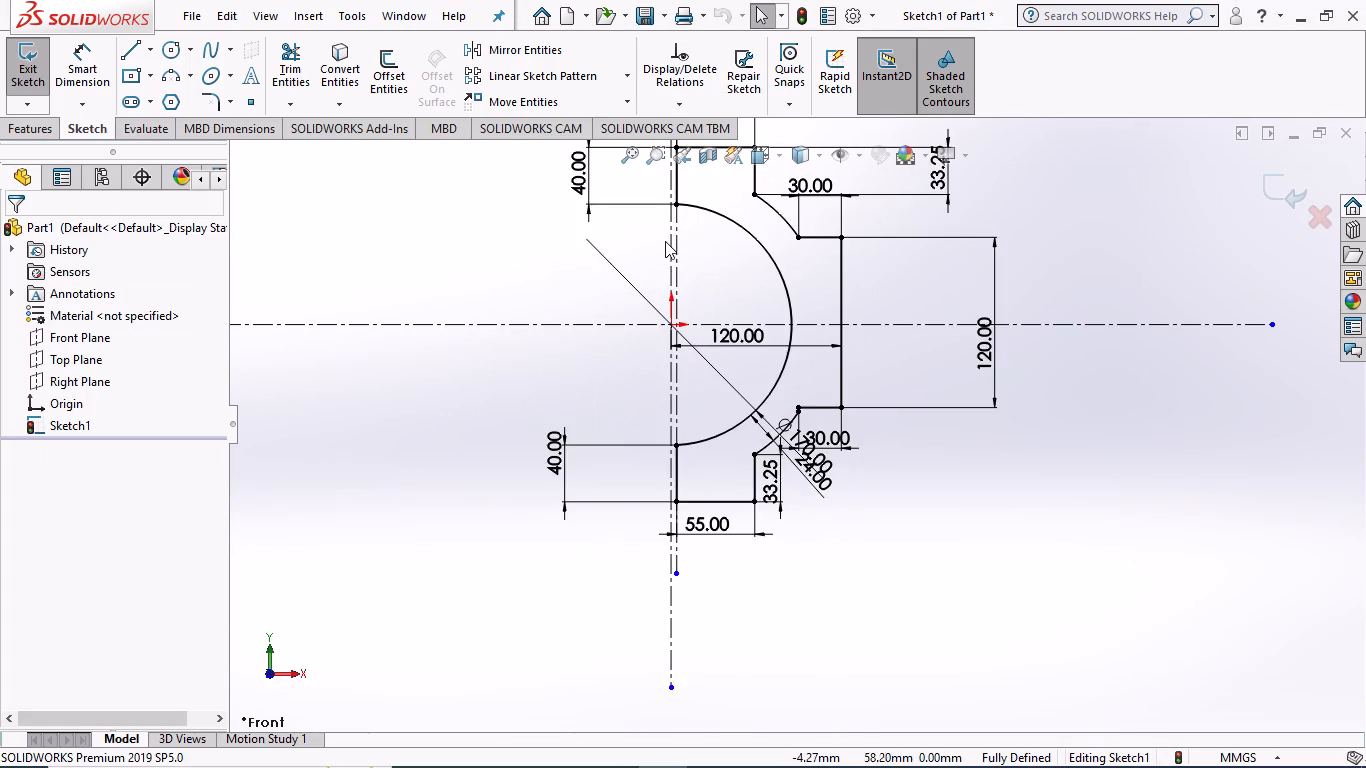
pyautogui.scroll(1, 656, 212)
pyautogui.scroll(-3, 808, 474)
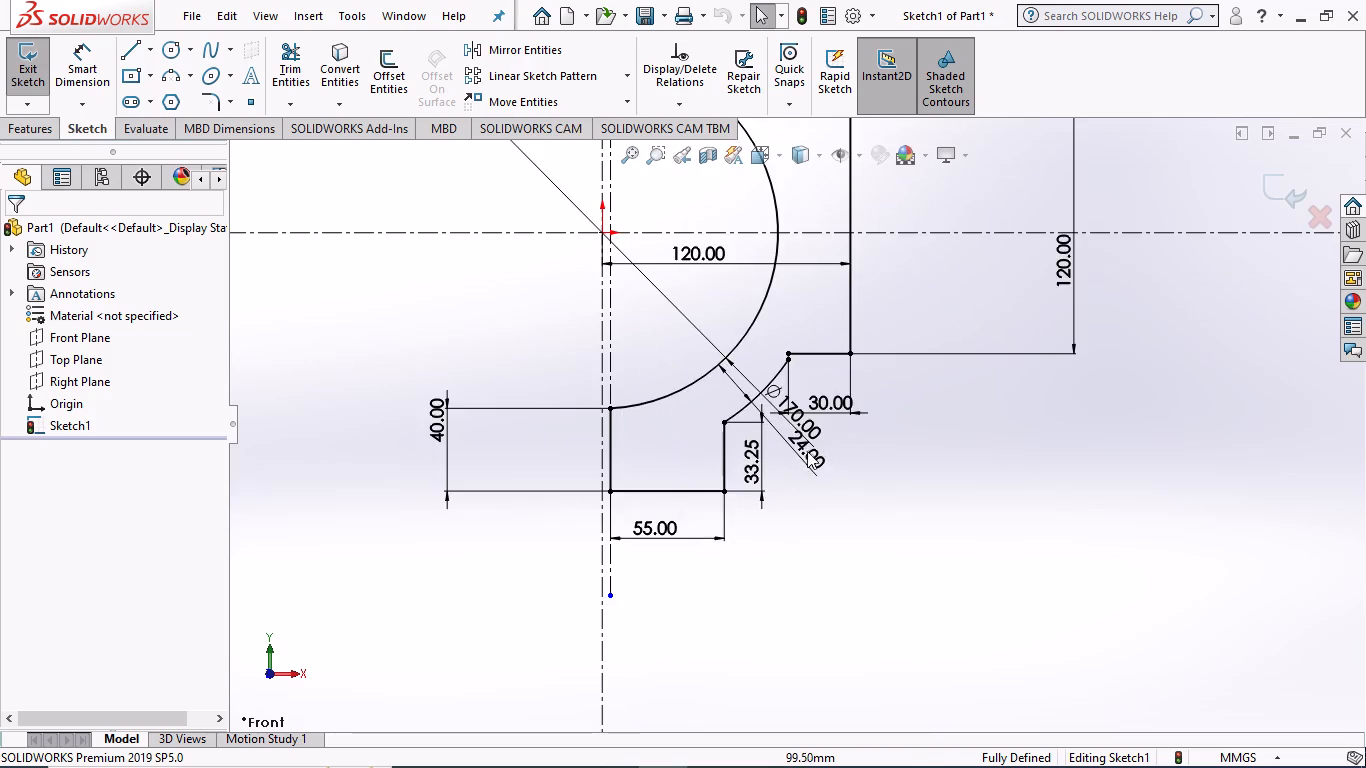
pyautogui.scroll(-2, 796, 445)
pyautogui.click(797, 445)
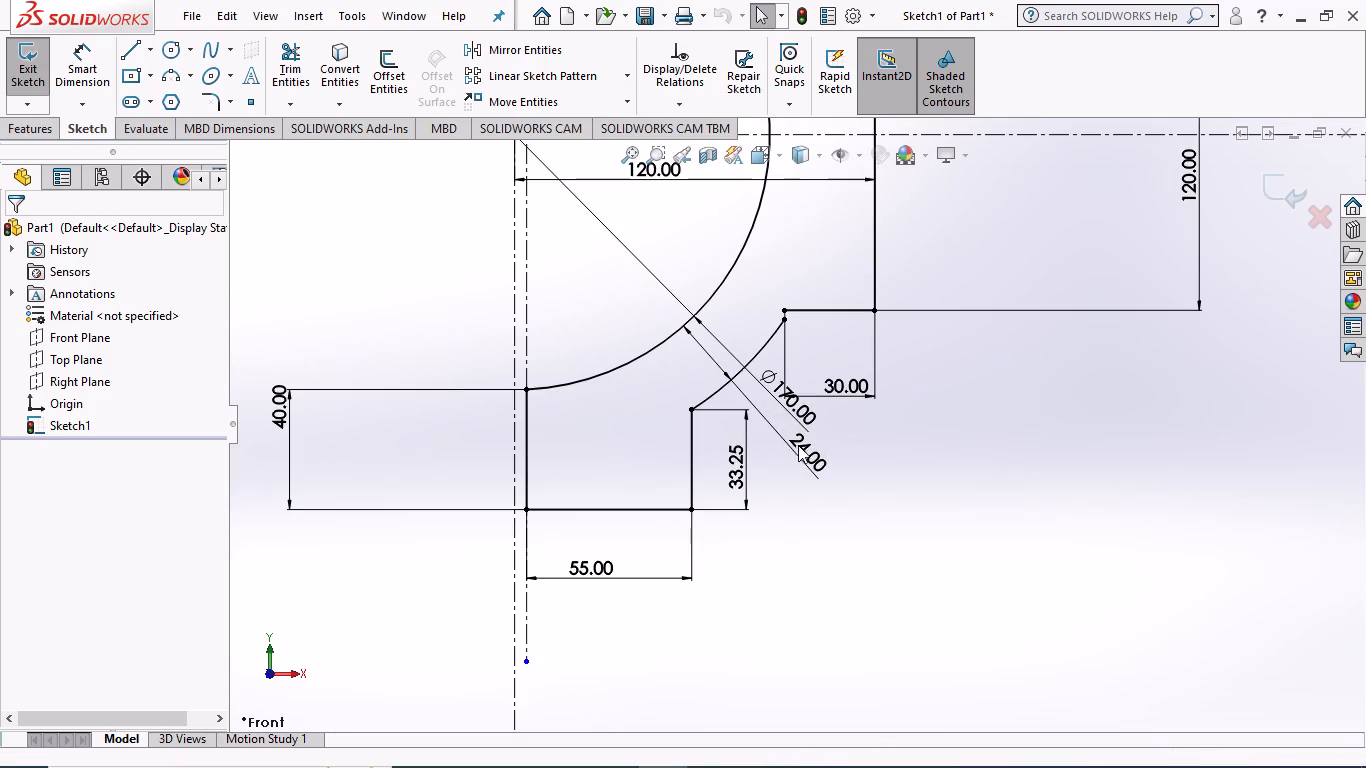
pyautogui.press('Delete')
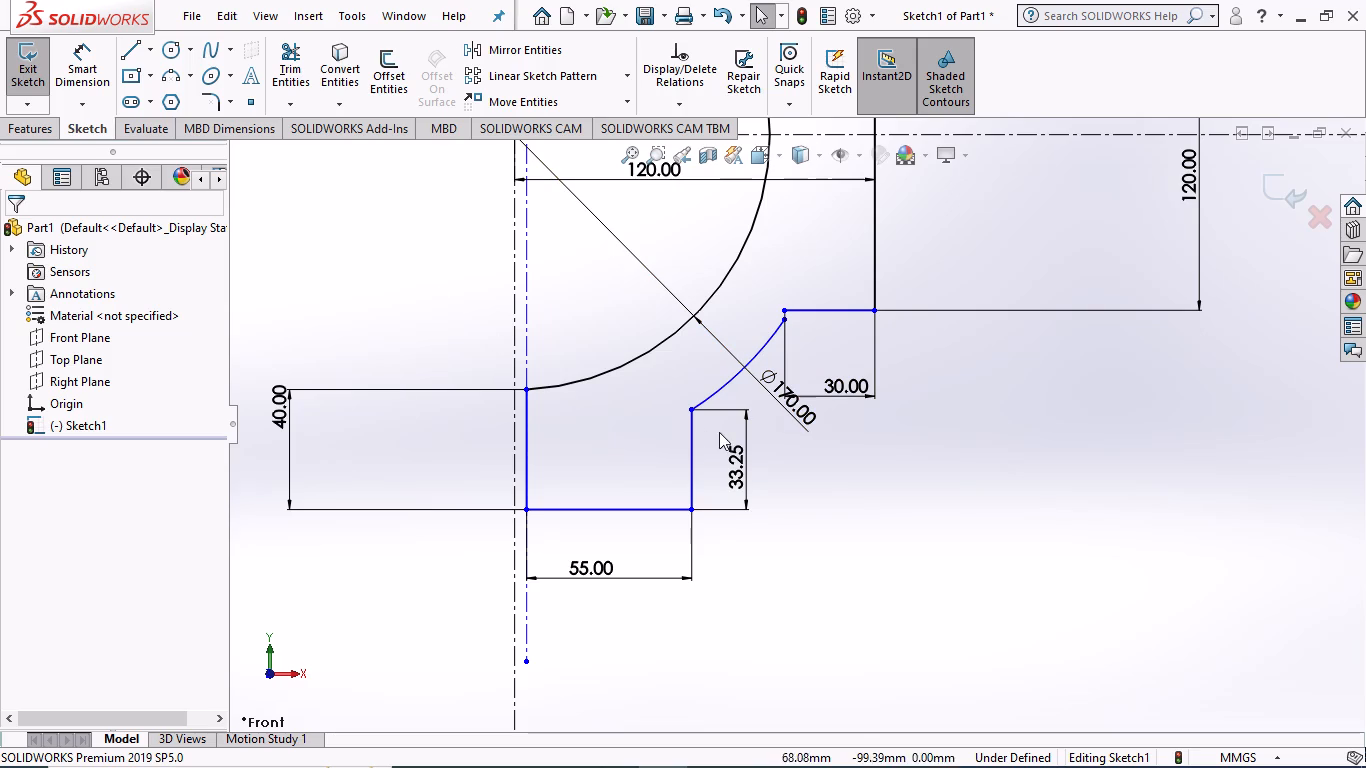
# Check which relations hold the lower outer arc, its upper endpoint and the adjacent corner of the side block.
pyautogui.keyDown('ctrl'); pyautogui.click(783, 320); pyautogui.keyUp('ctrl')
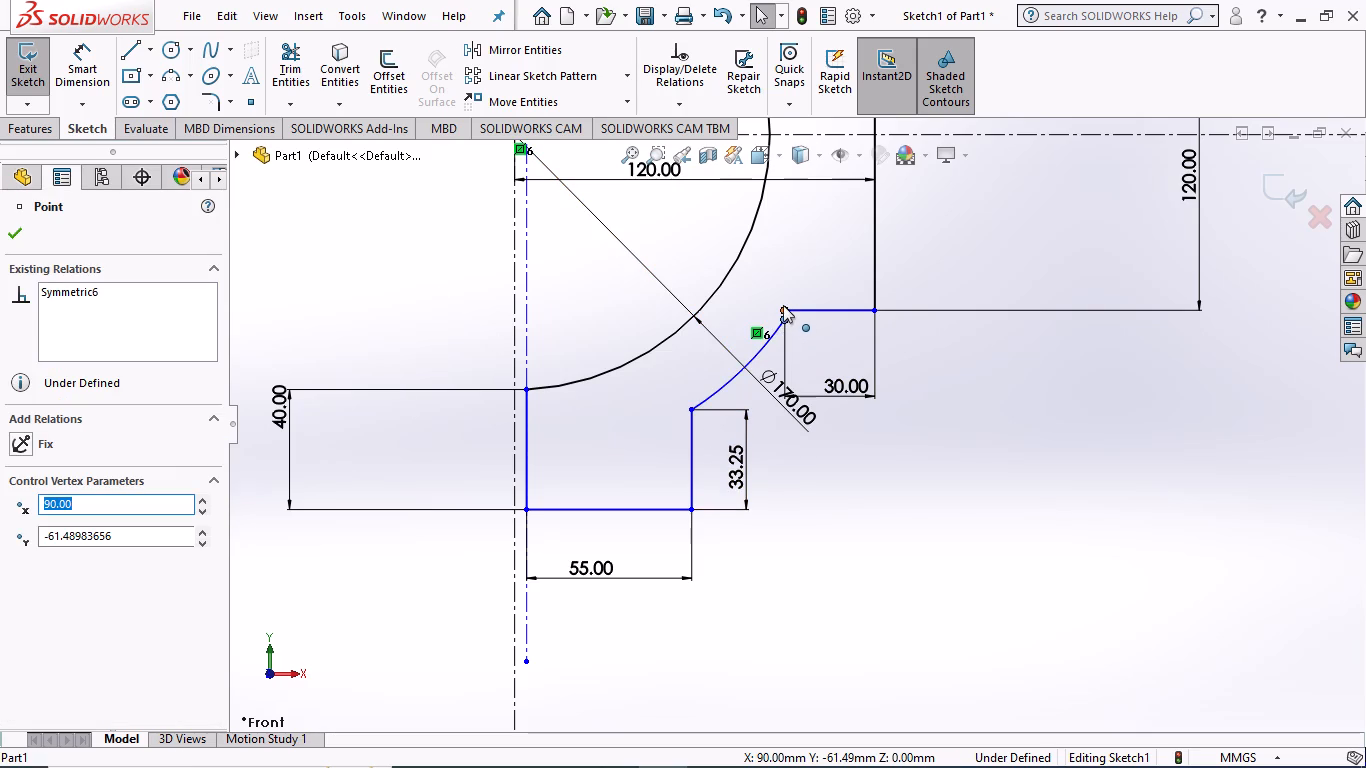
pyautogui.keyDown('ctrl'); pyautogui.click(783, 305); pyautogui.keyUp('ctrl')
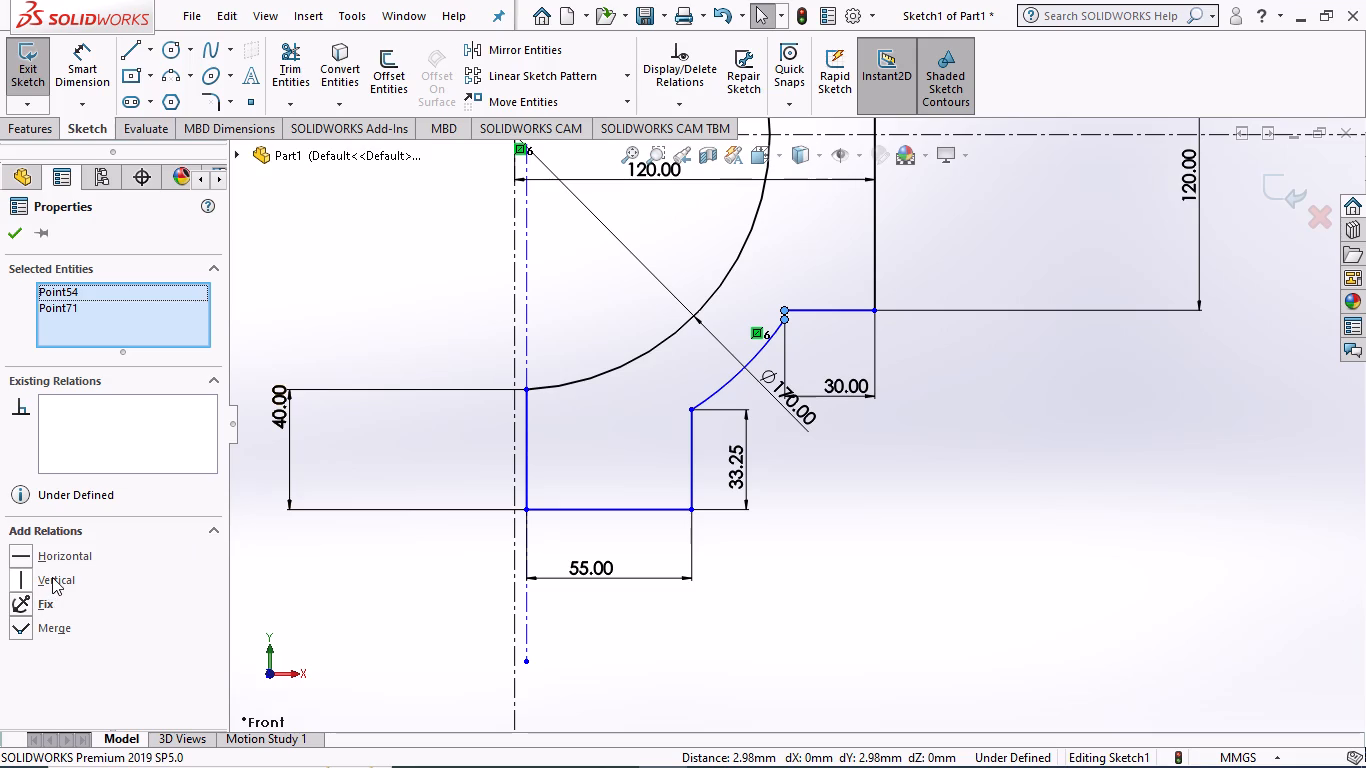
pyautogui.scroll(2, 577, 258)
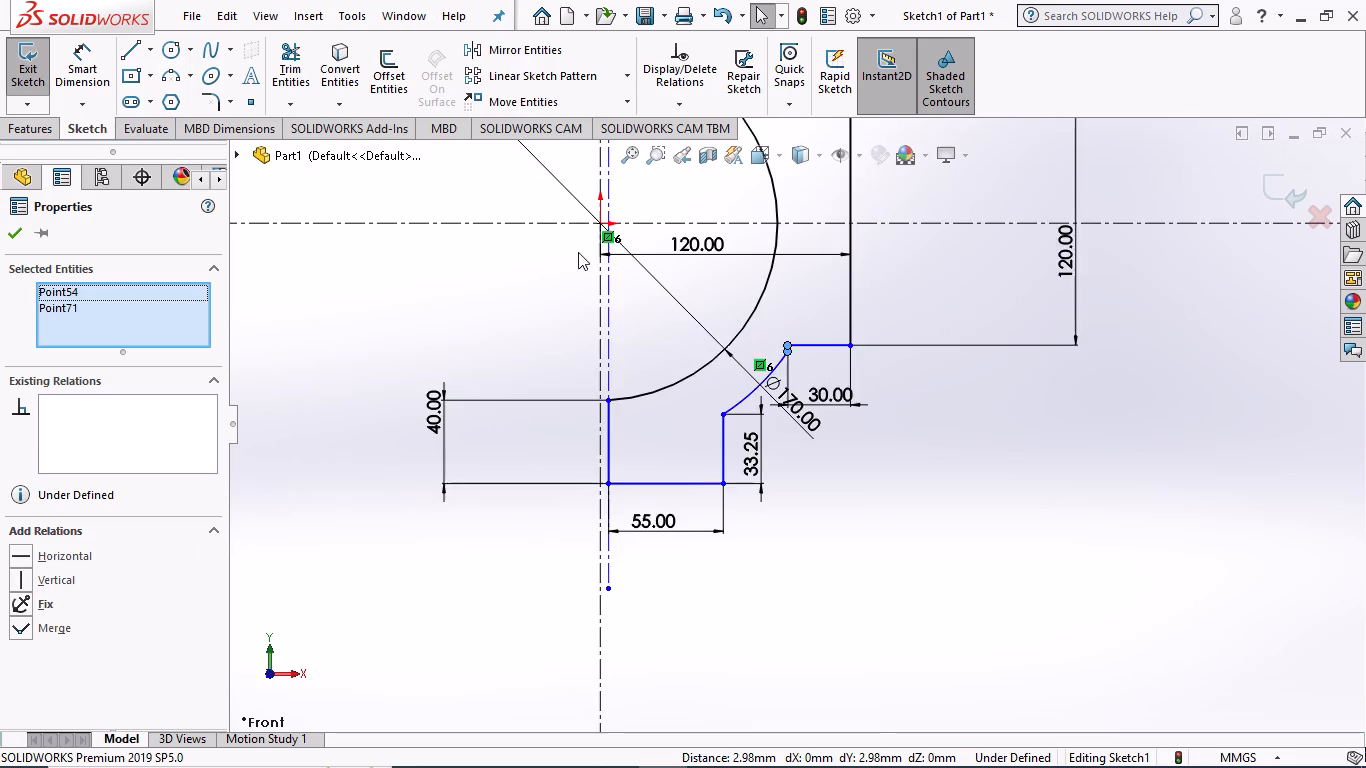
pyautogui.scroll(3, 593, 214)
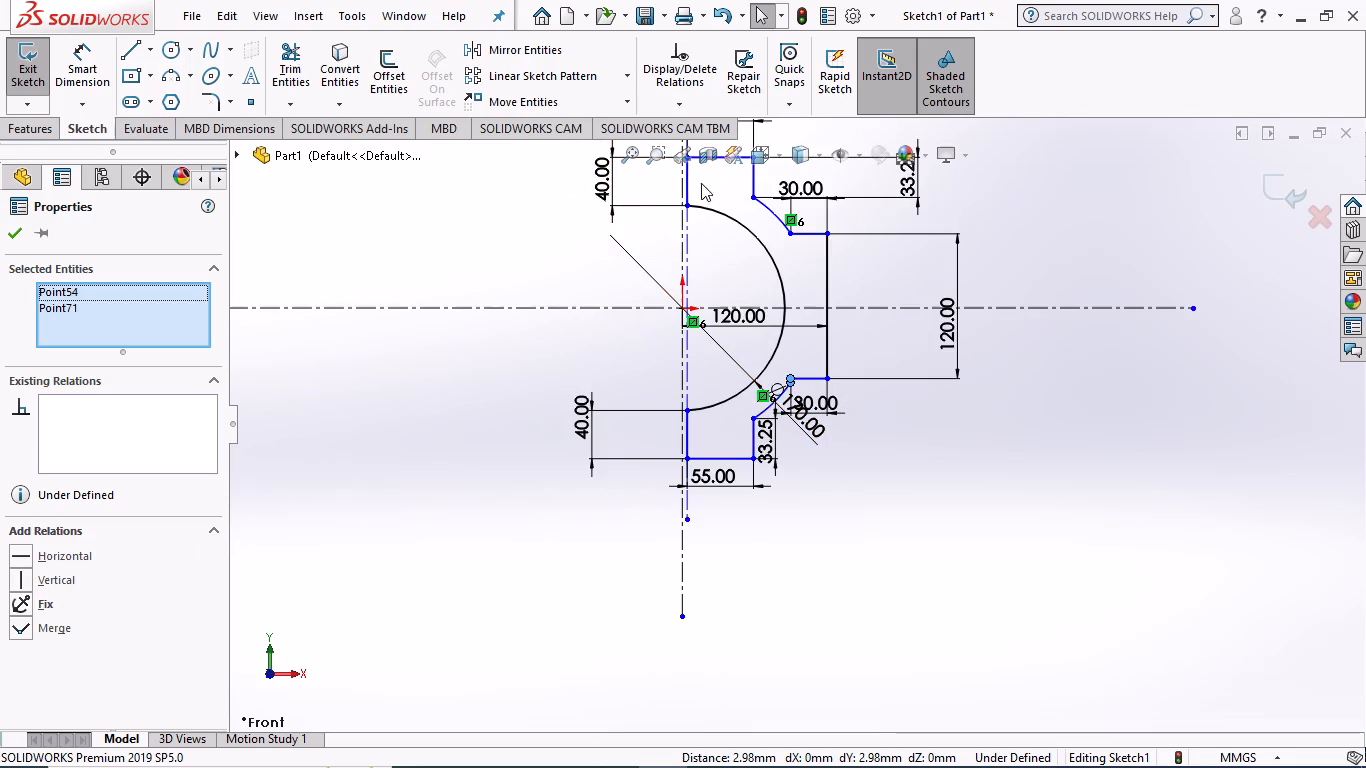
pyautogui.scroll(-2, 738, 173)
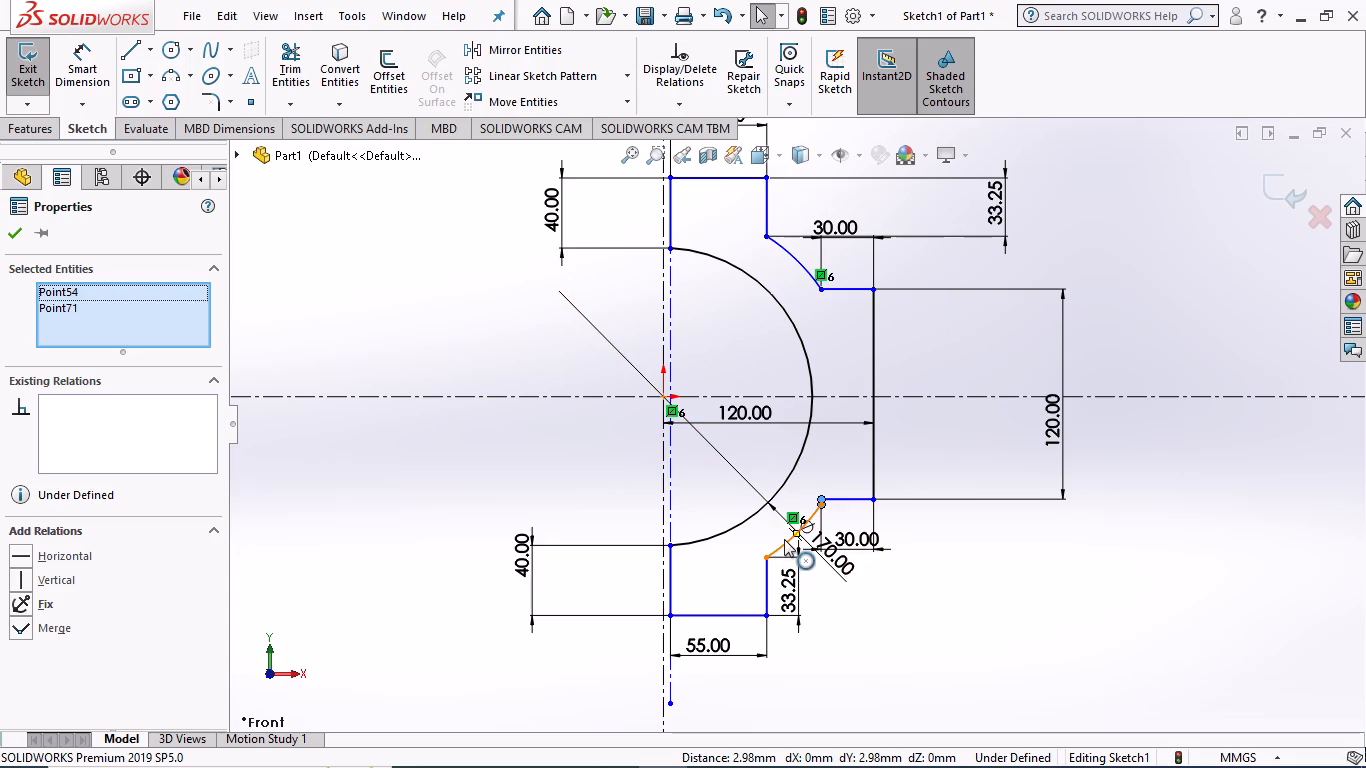
pyautogui.click(784, 539)
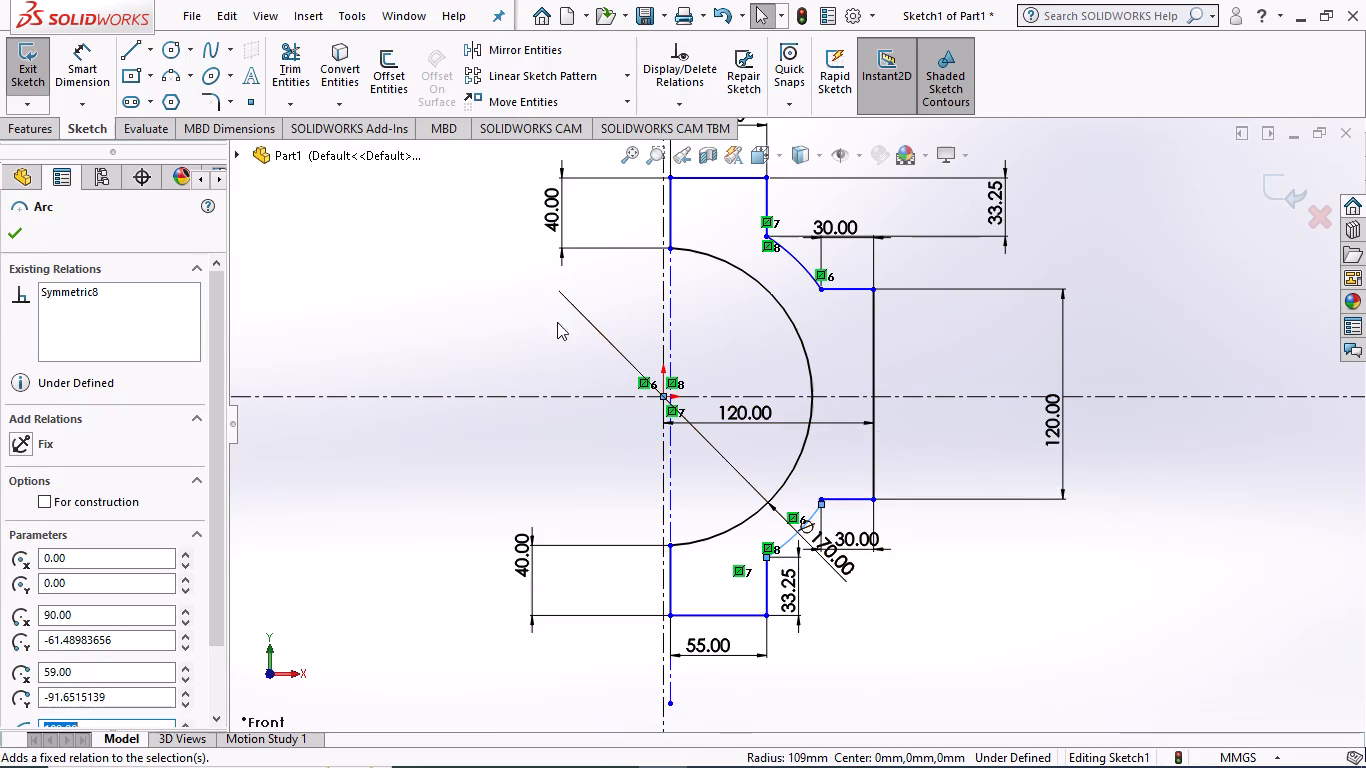
pyautogui.click(360, 349)
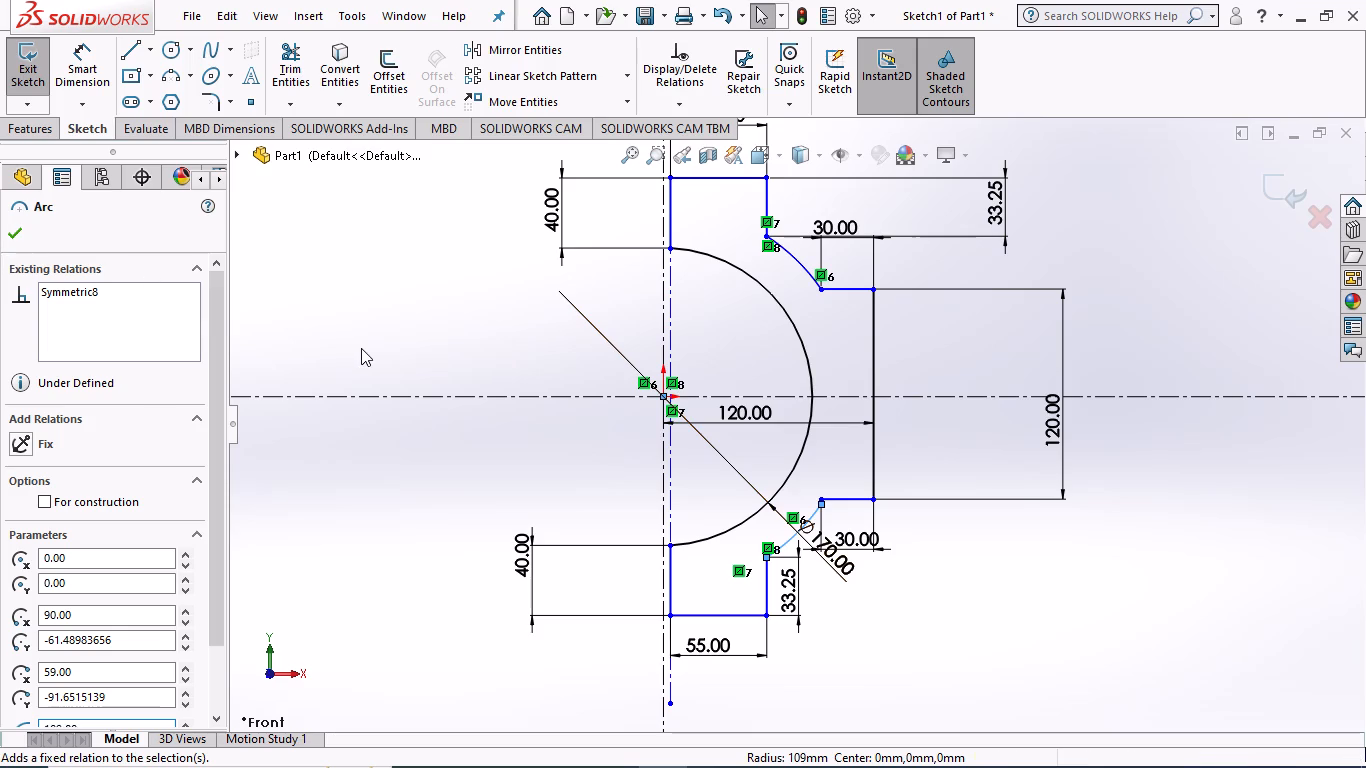
# Delete the lower outer arc connecting the bottom block to the side block.
pyautogui.scroll(-3, 772, 532)
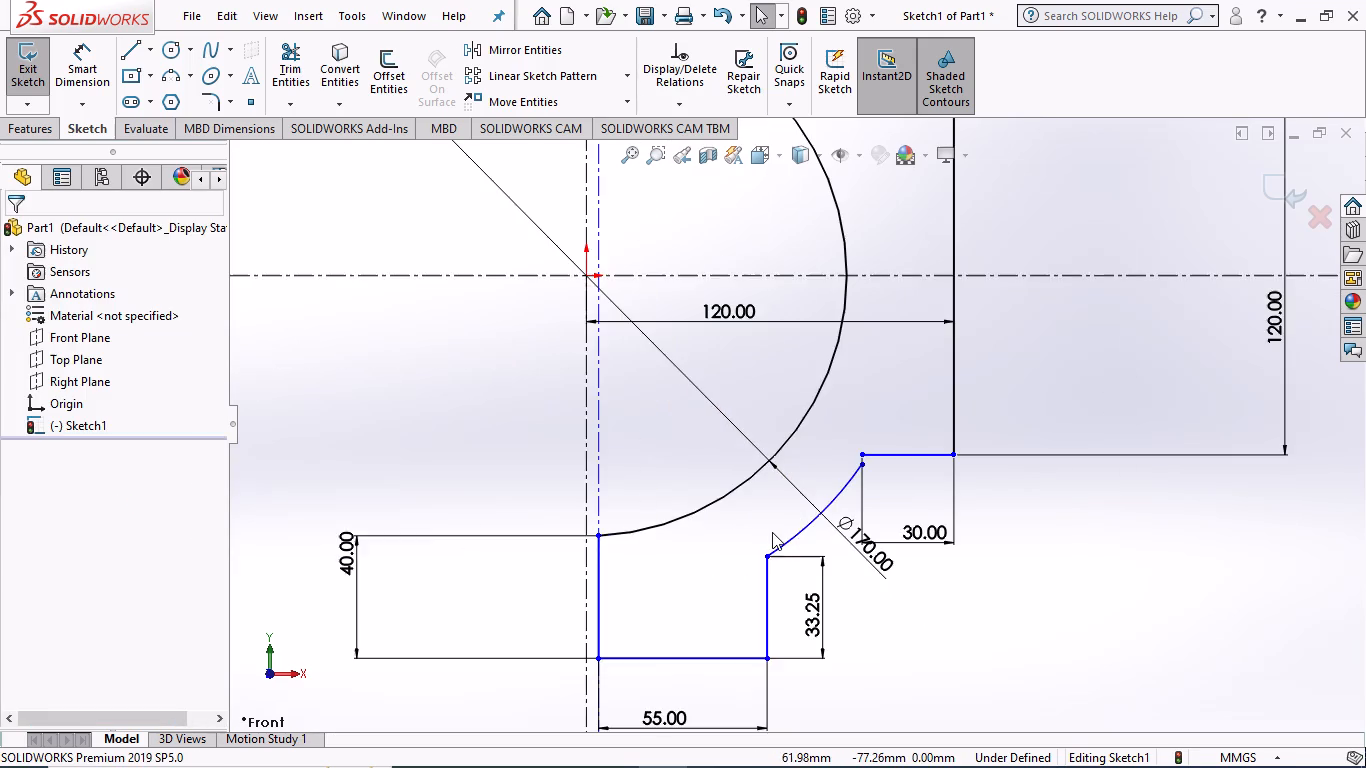
pyautogui.scroll(-4, 862, 542)
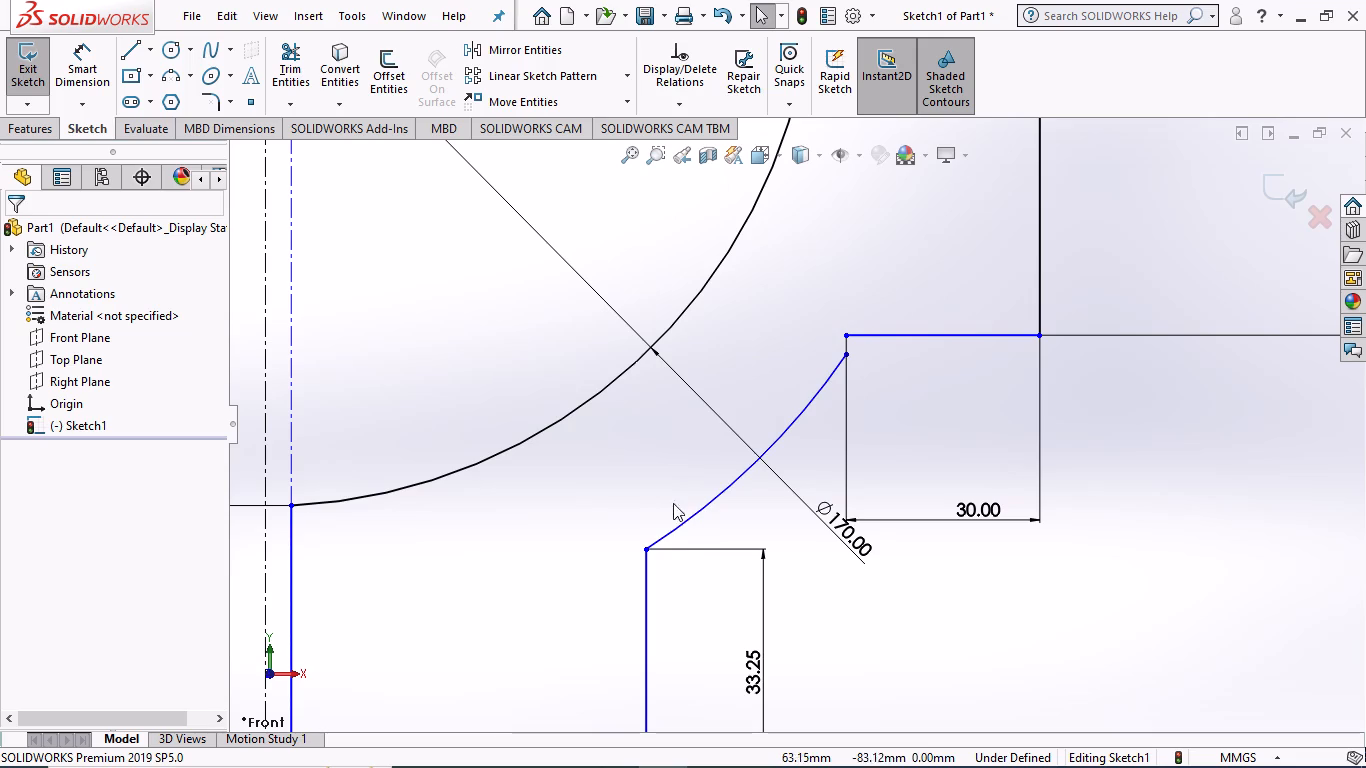
pyautogui.click(827, 379)
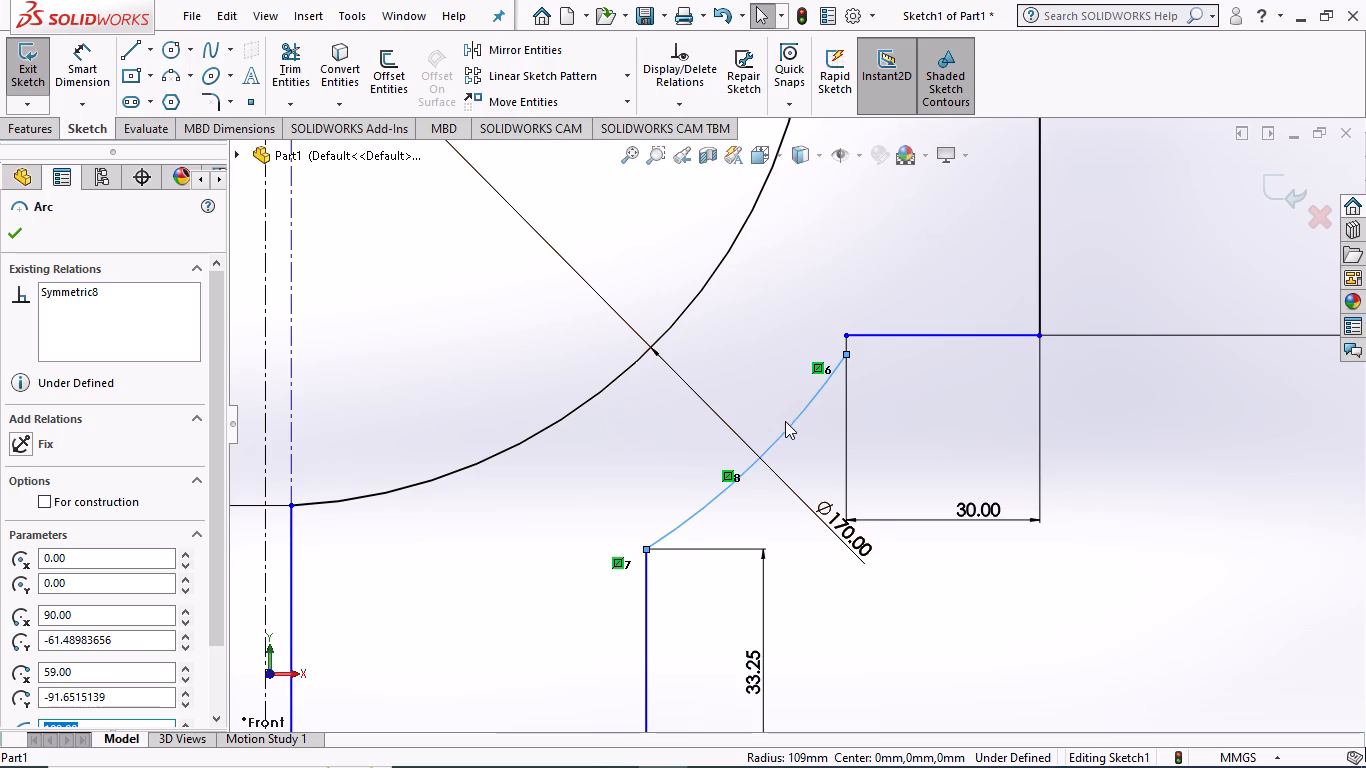
pyautogui.press('Delete')
# Sketch a circle centred on the origin with a radius of about 102 mm, passing near the side block's lower inner corner.
pyautogui.scroll(6, 703, 408)
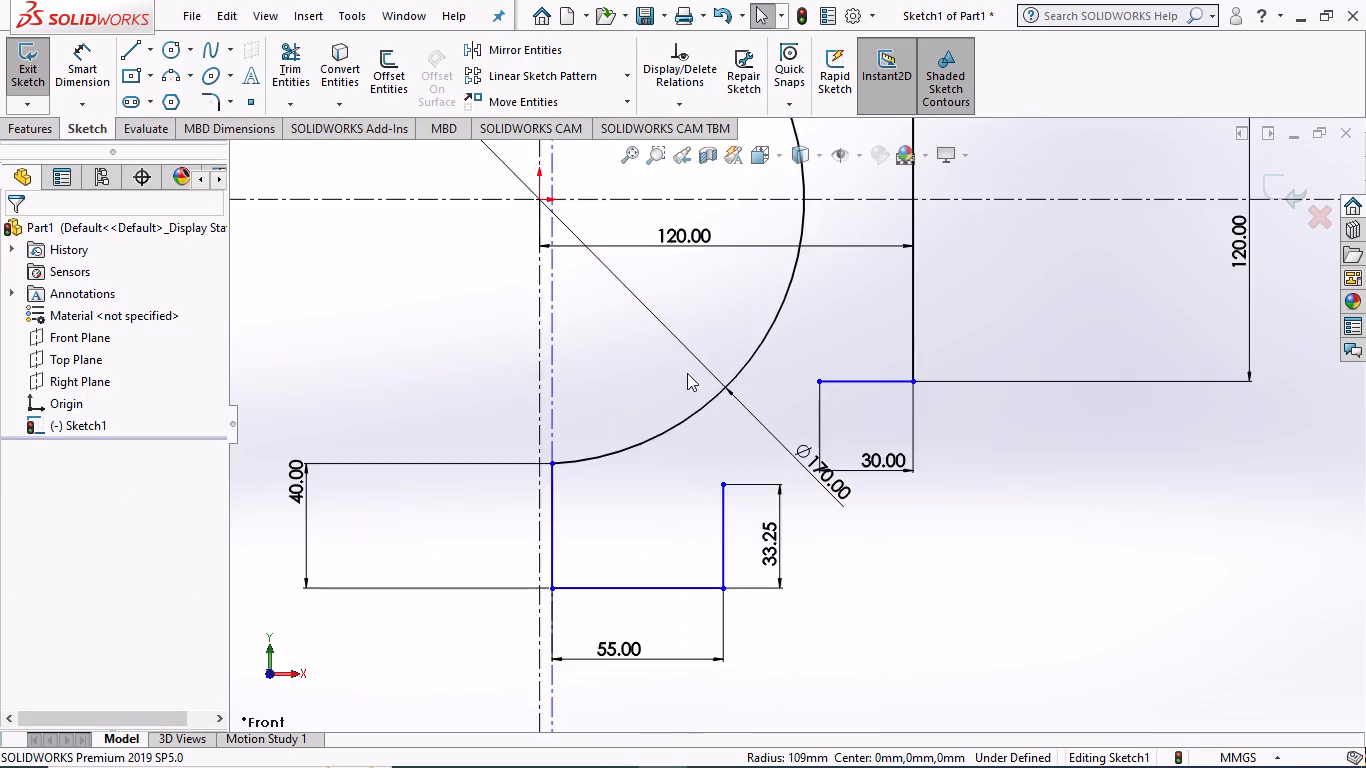
pyautogui.scroll(6, 687, 373)
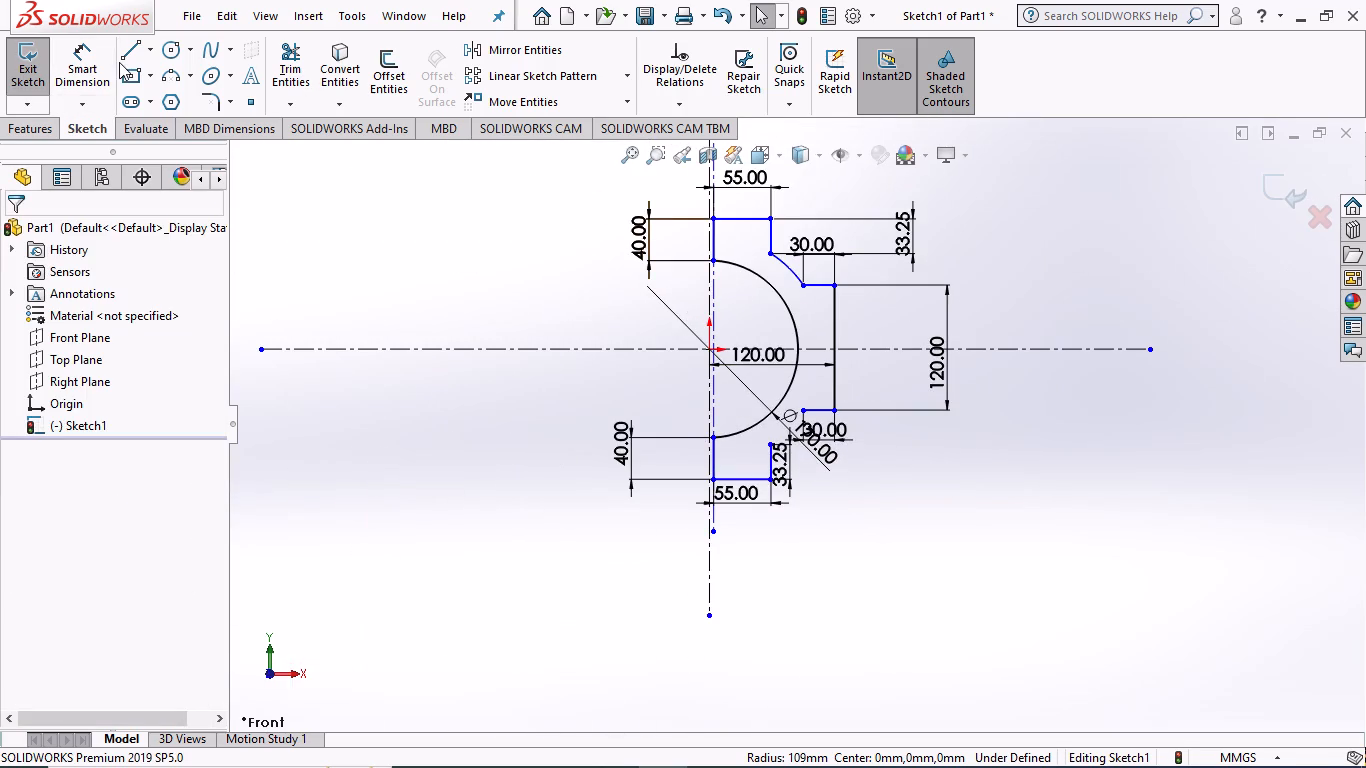
pyautogui.click(174, 40)
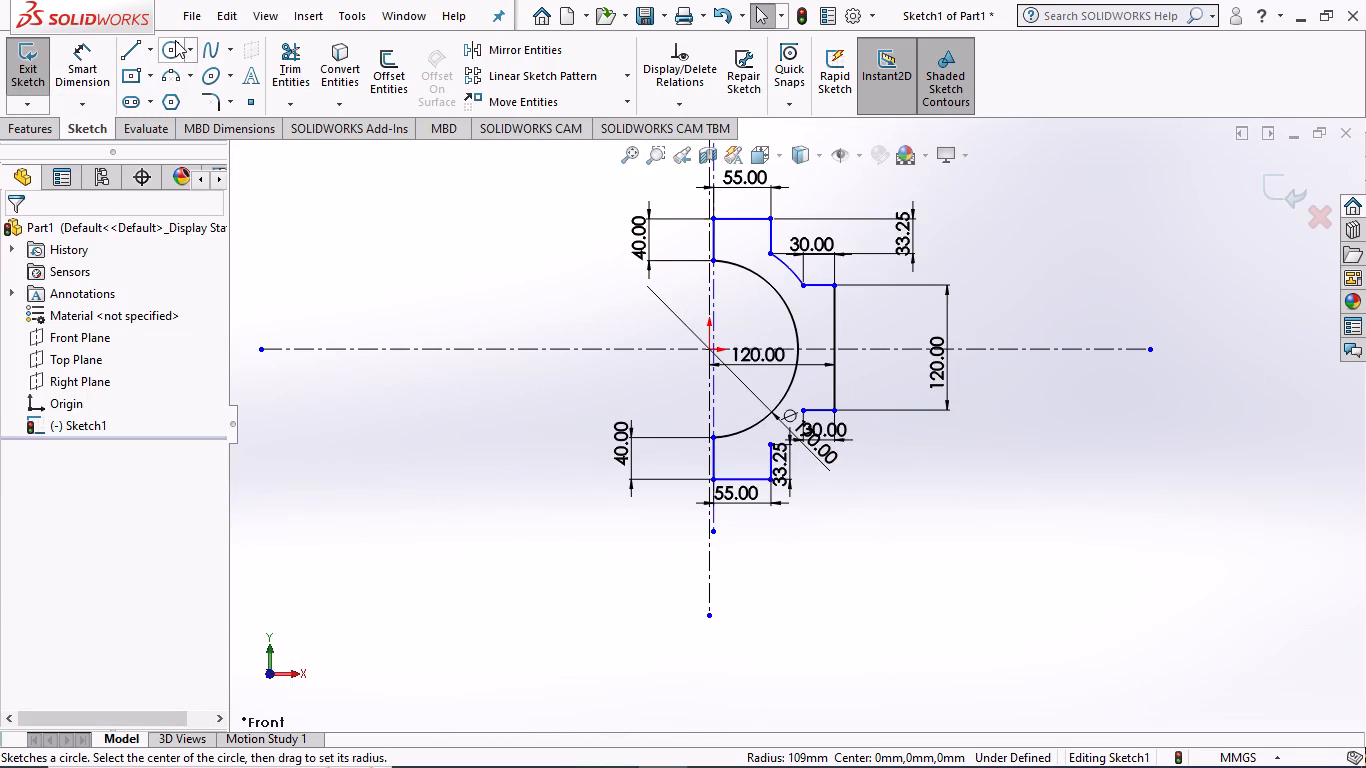
pyautogui.scroll(-3, 710, 348)
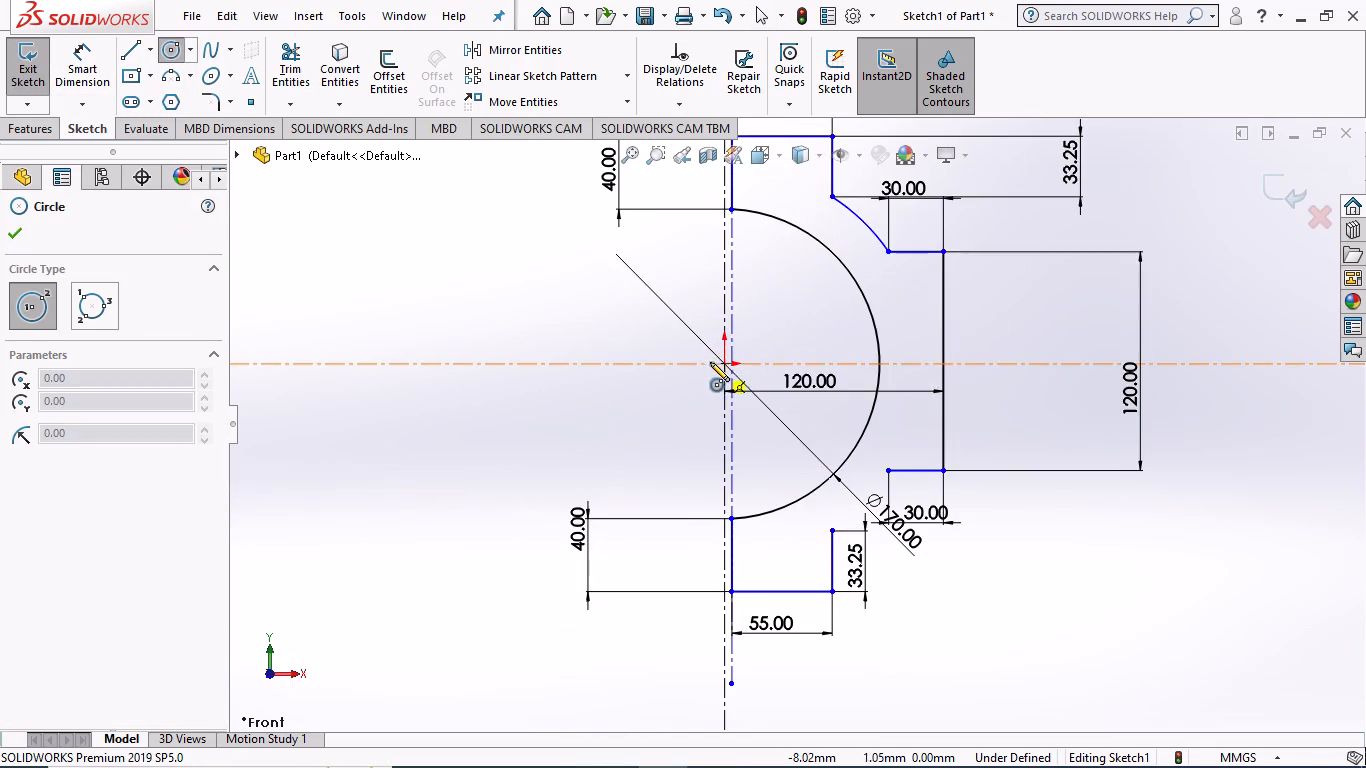
pyautogui.click(720, 360)
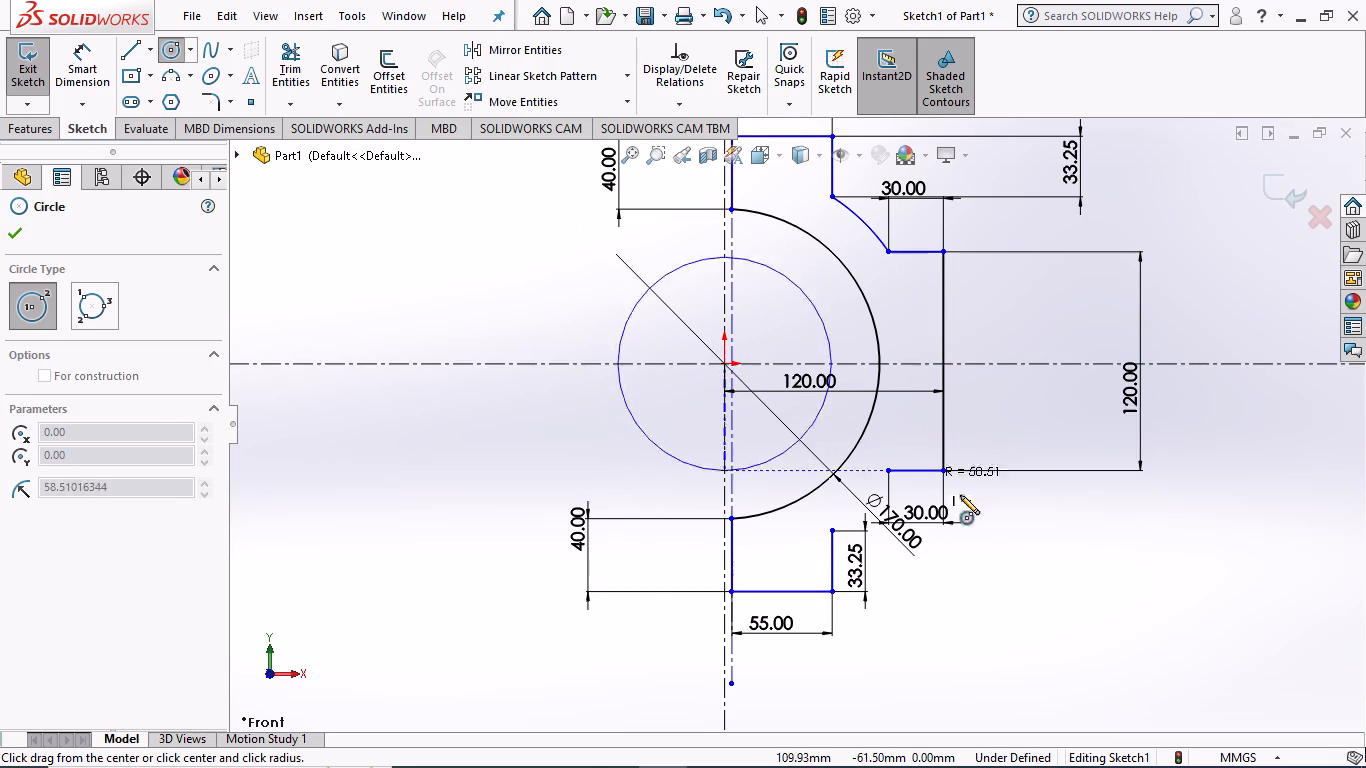
pyautogui.click(891, 453)
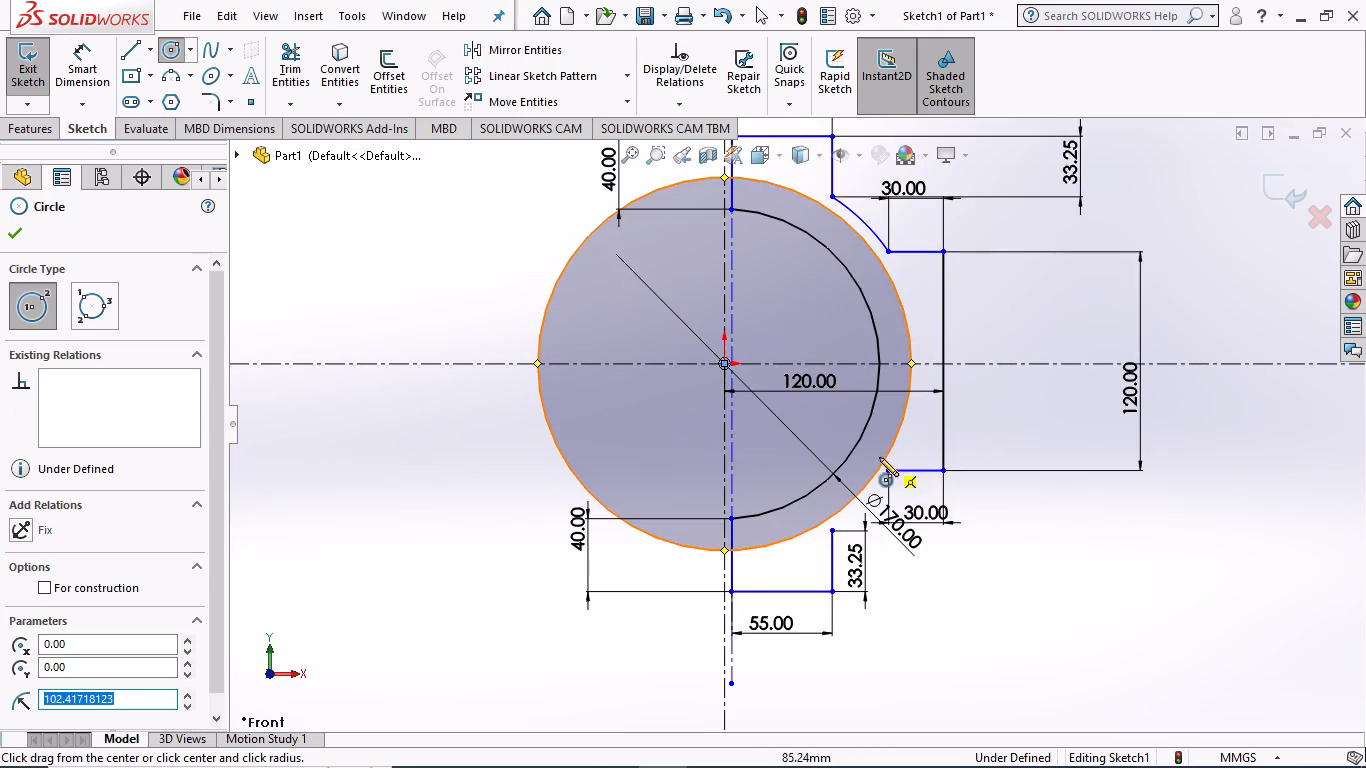
pyautogui.press('Escape')
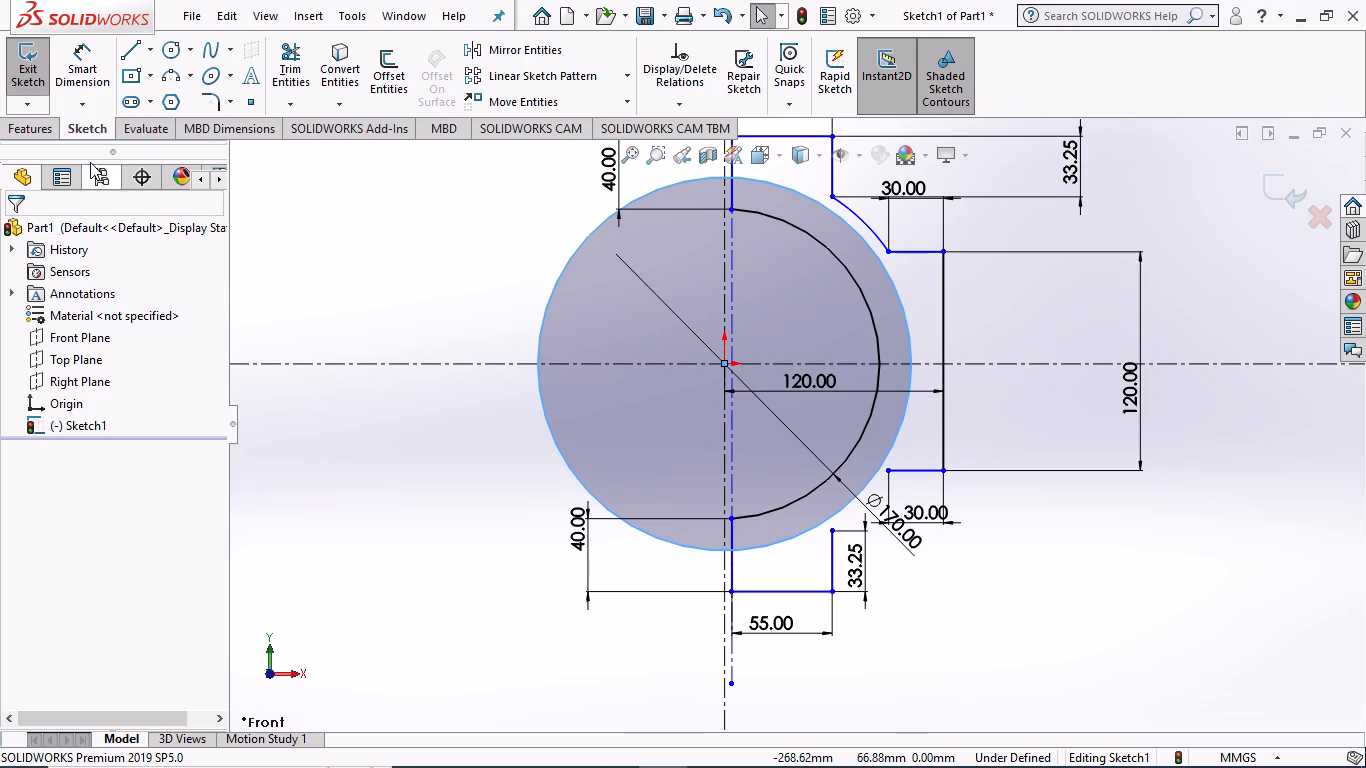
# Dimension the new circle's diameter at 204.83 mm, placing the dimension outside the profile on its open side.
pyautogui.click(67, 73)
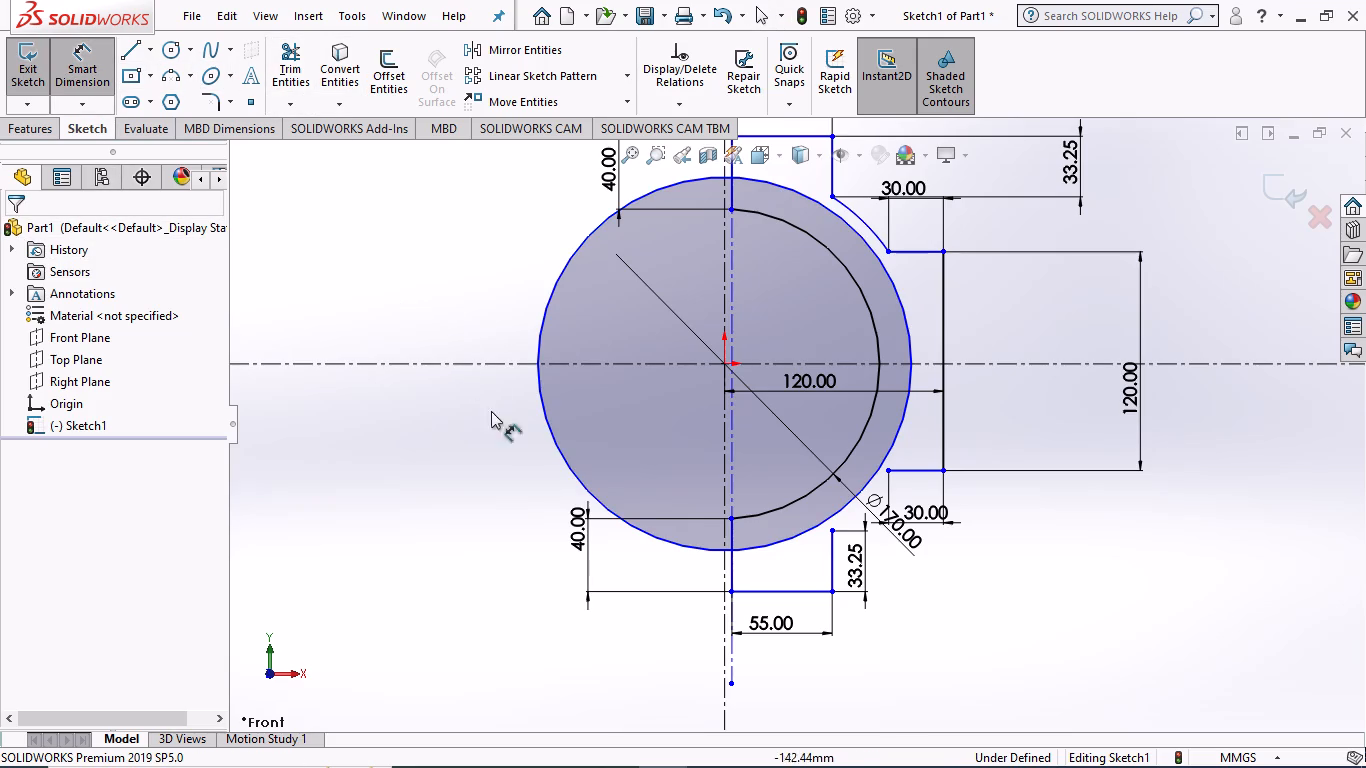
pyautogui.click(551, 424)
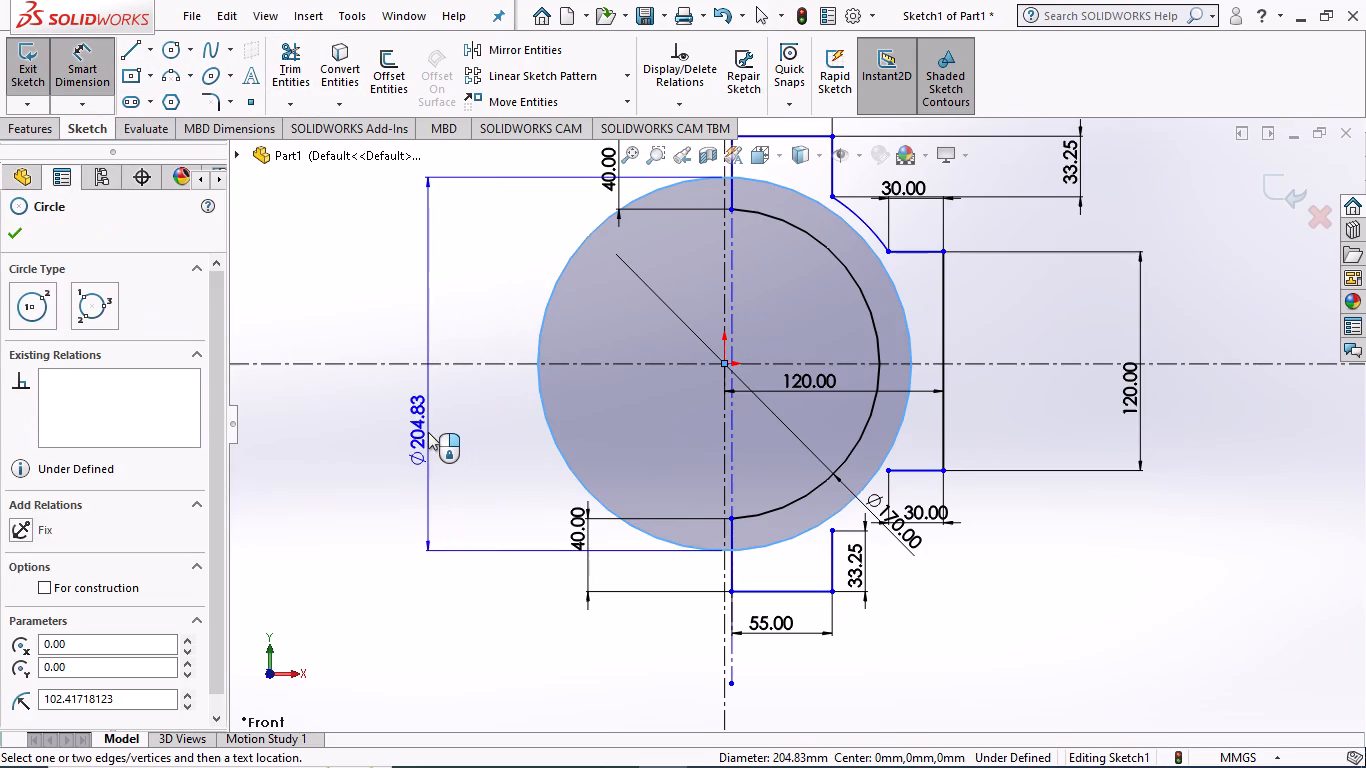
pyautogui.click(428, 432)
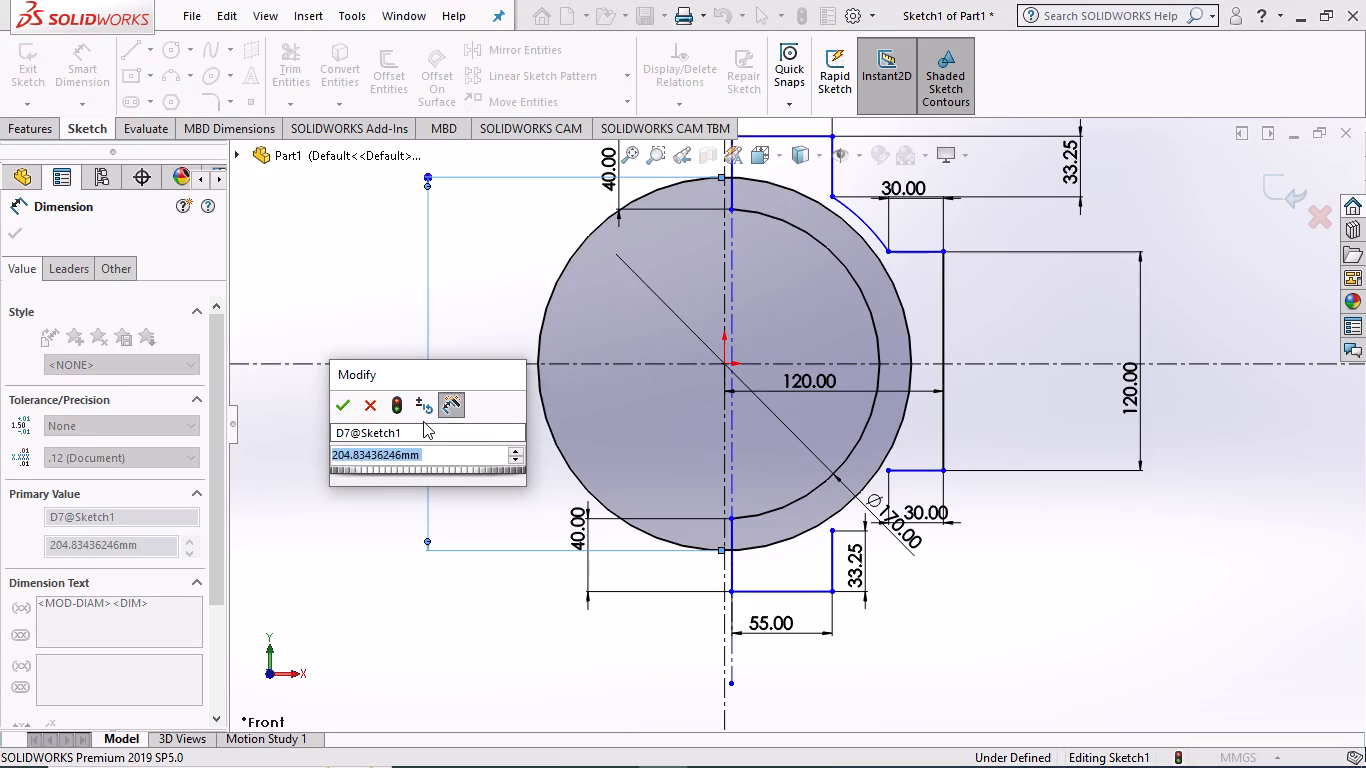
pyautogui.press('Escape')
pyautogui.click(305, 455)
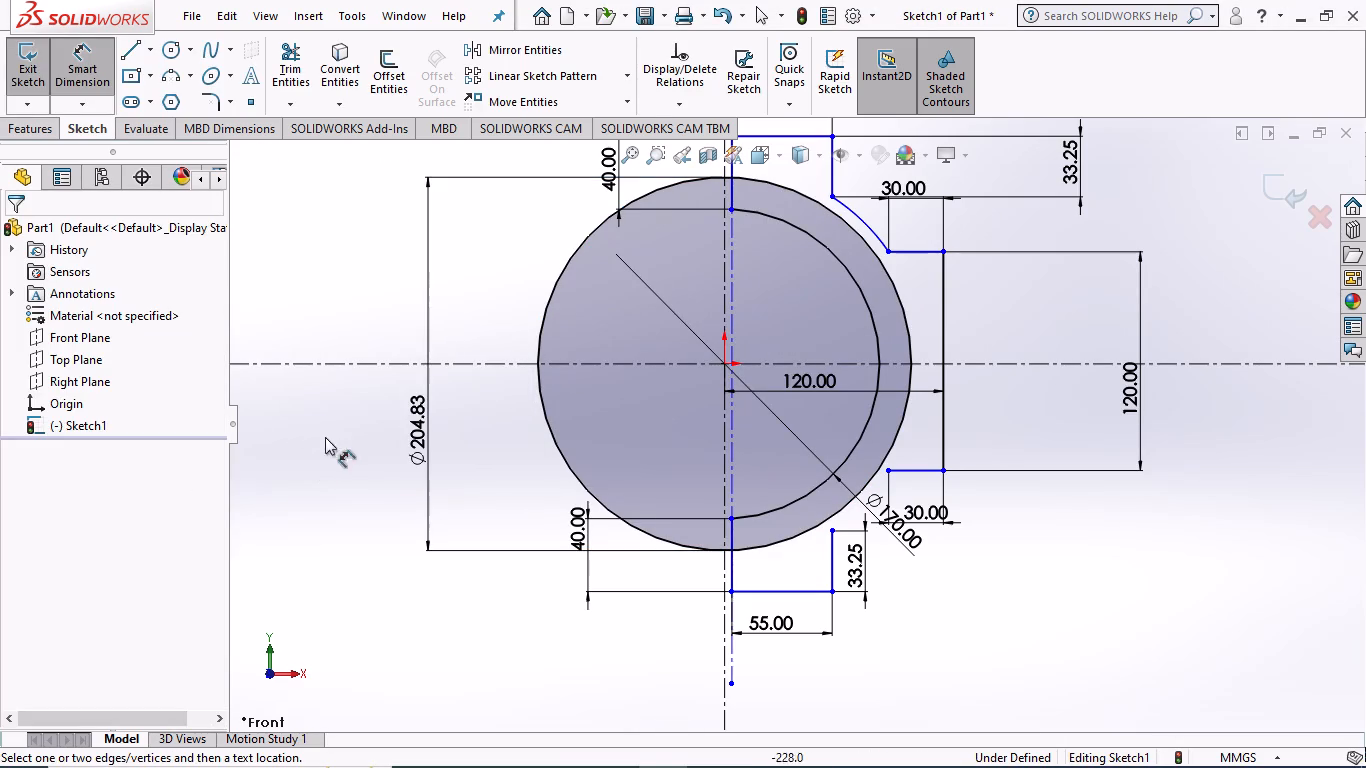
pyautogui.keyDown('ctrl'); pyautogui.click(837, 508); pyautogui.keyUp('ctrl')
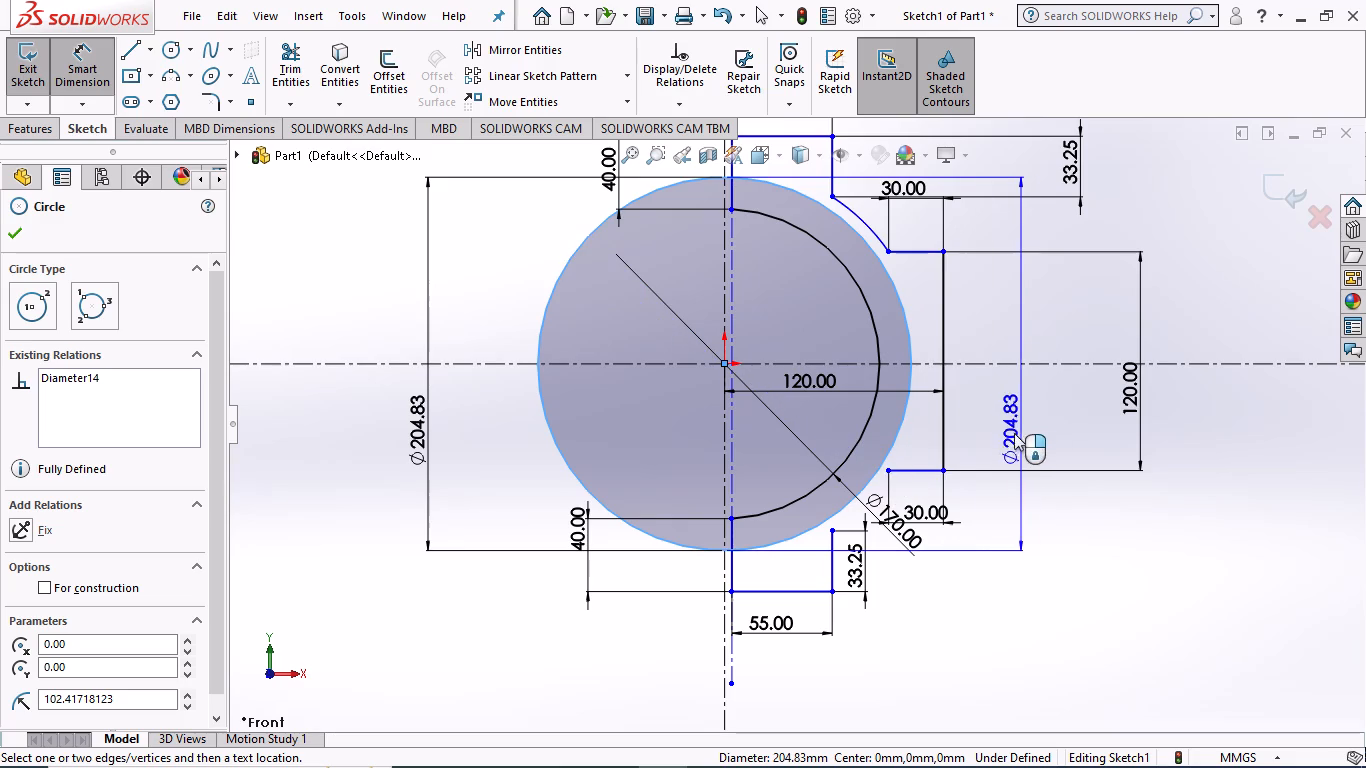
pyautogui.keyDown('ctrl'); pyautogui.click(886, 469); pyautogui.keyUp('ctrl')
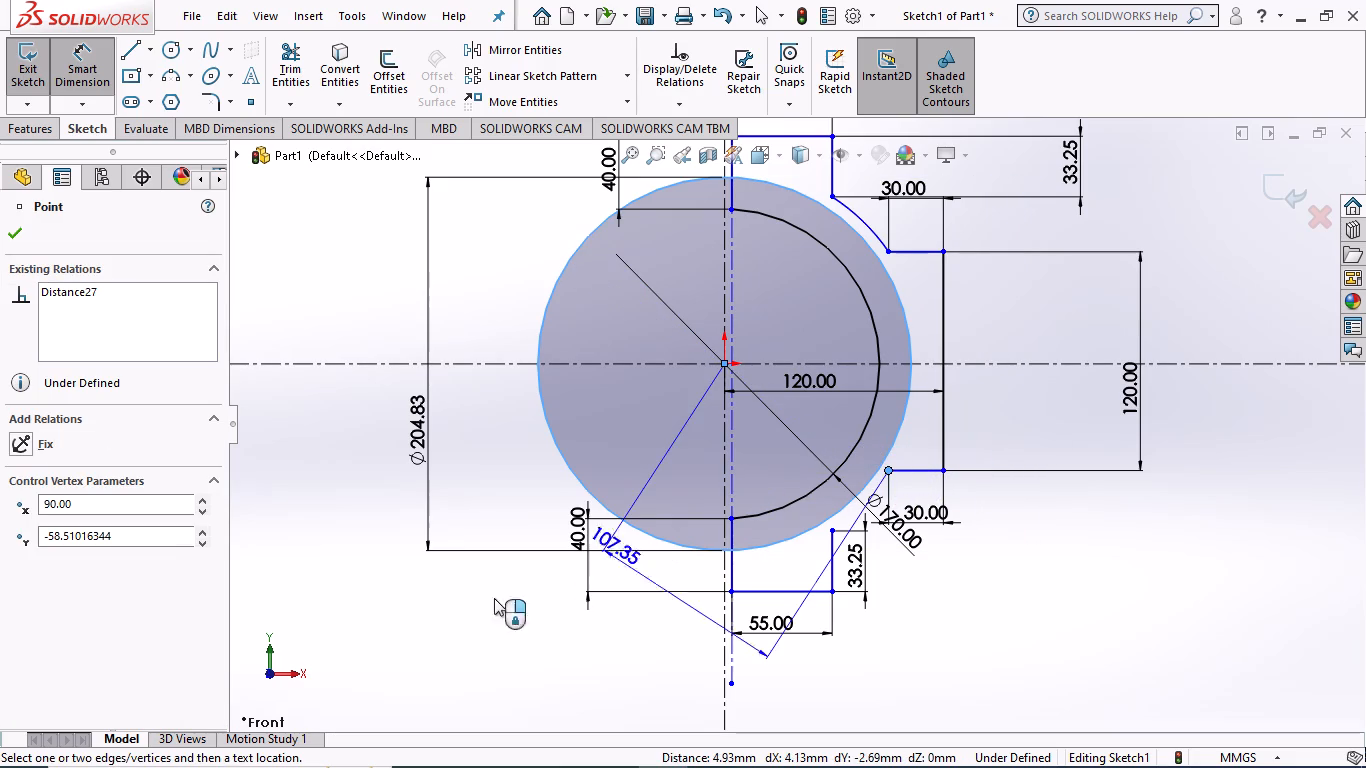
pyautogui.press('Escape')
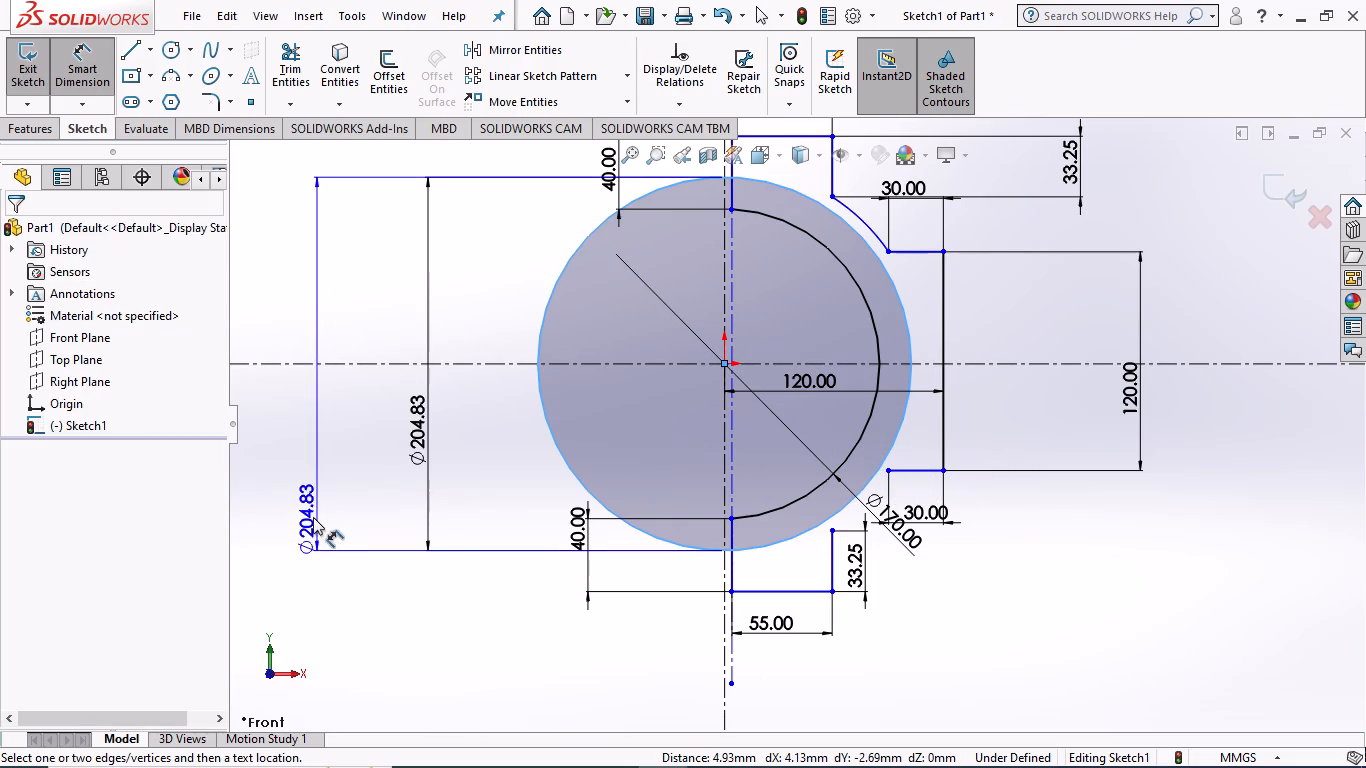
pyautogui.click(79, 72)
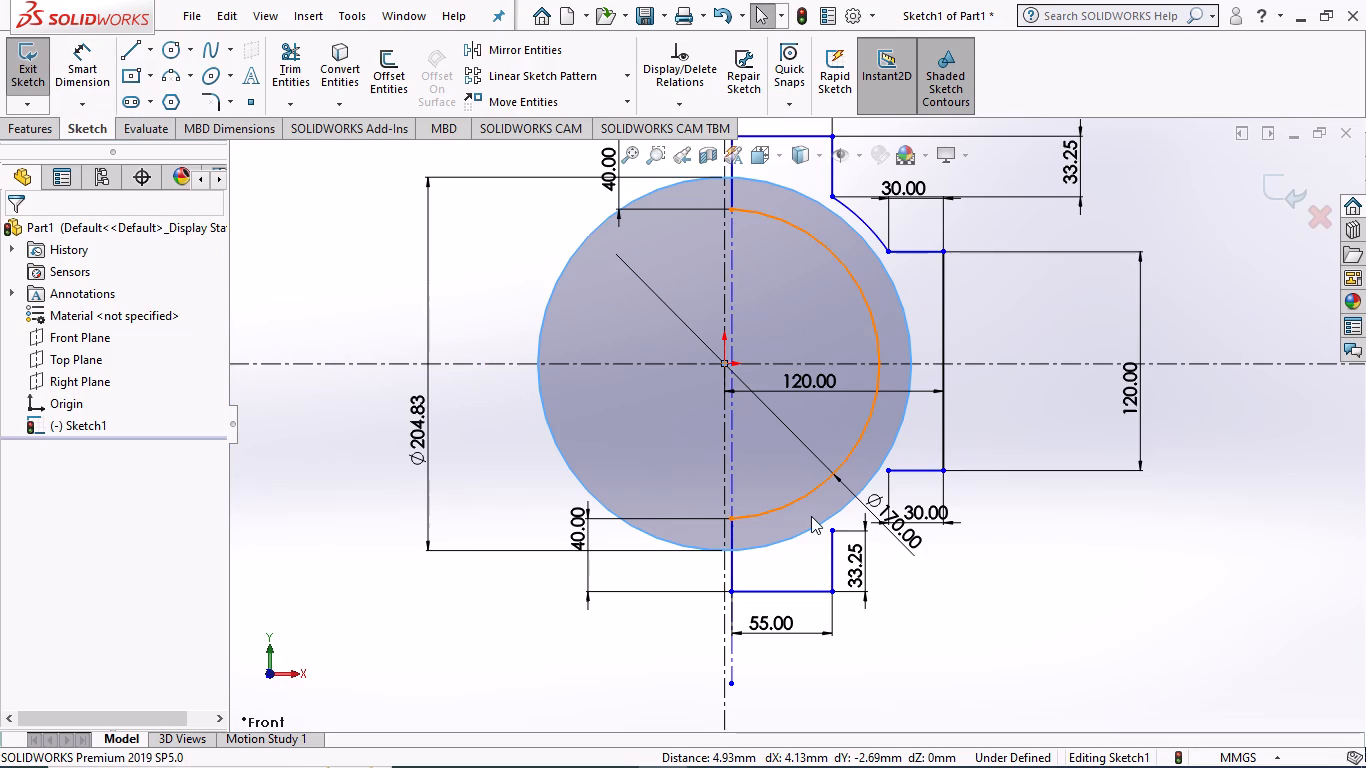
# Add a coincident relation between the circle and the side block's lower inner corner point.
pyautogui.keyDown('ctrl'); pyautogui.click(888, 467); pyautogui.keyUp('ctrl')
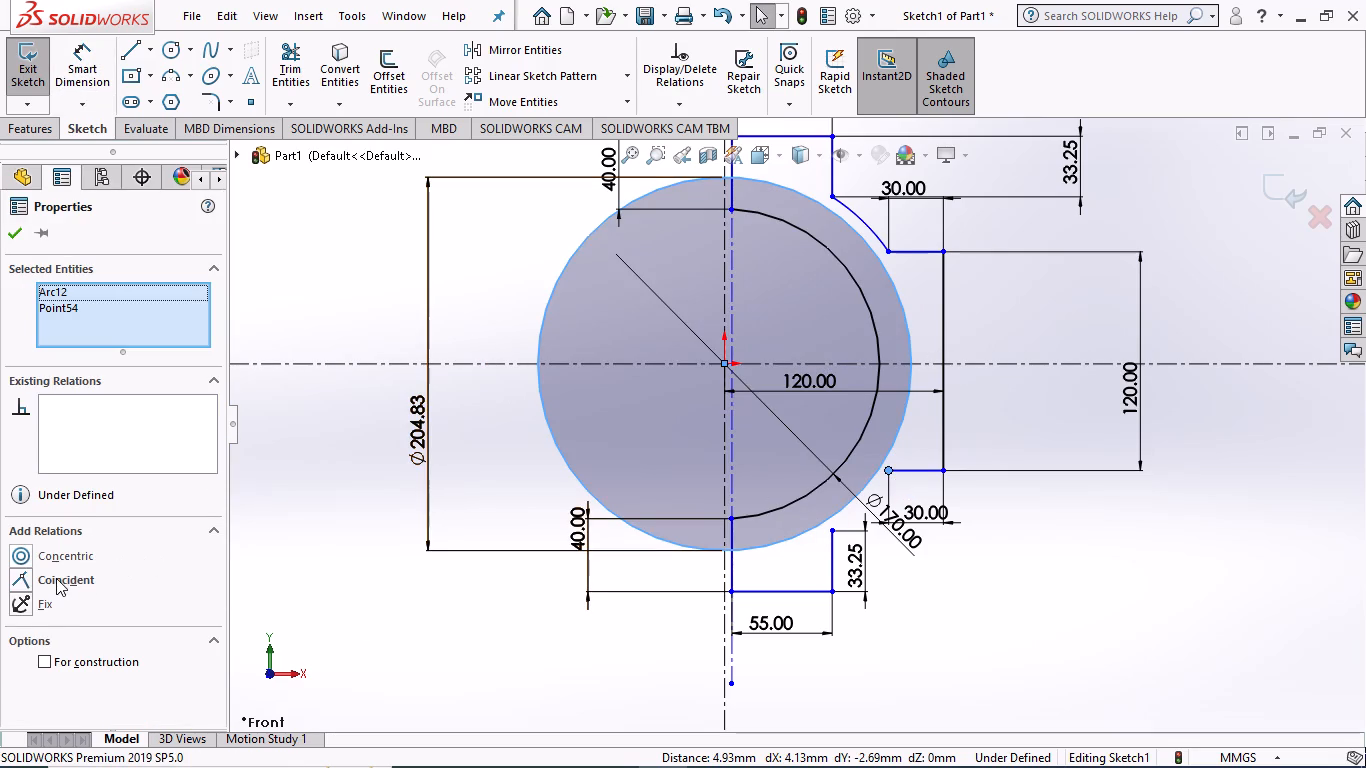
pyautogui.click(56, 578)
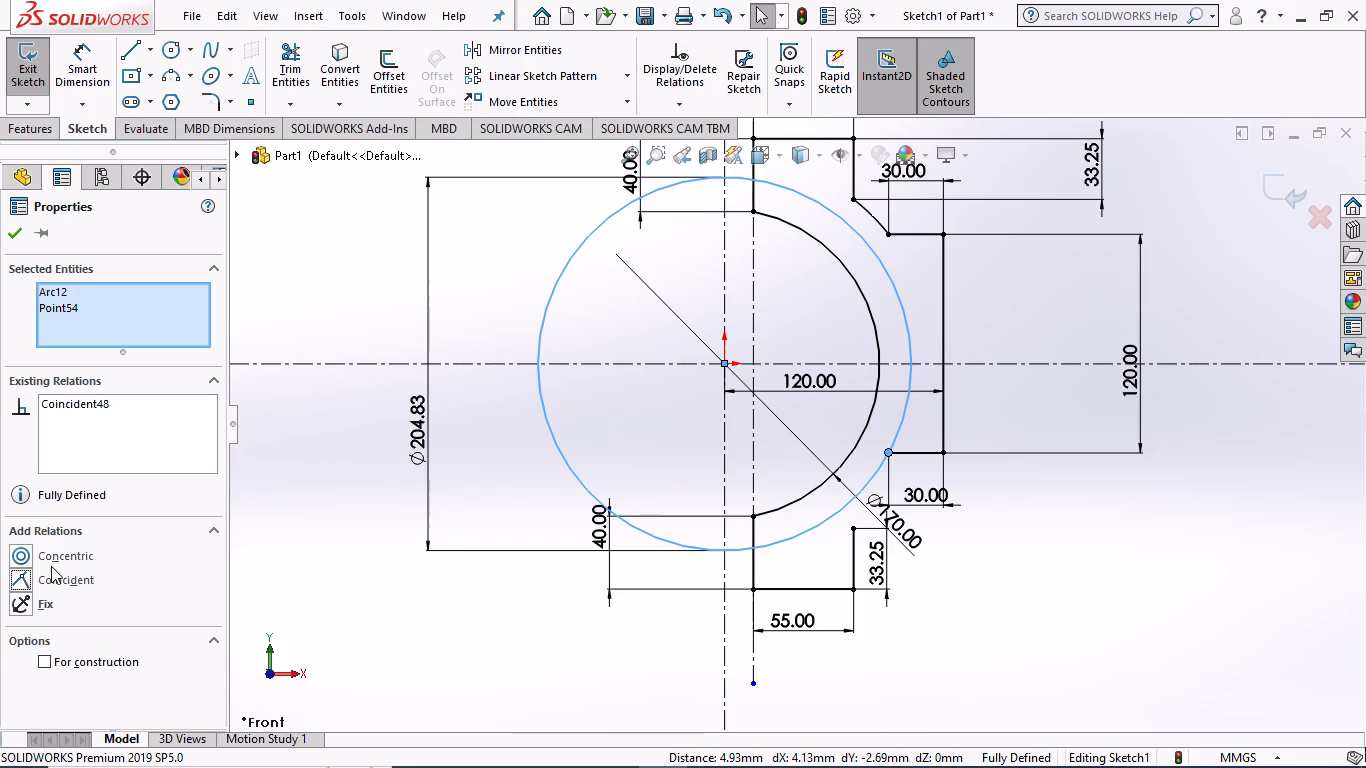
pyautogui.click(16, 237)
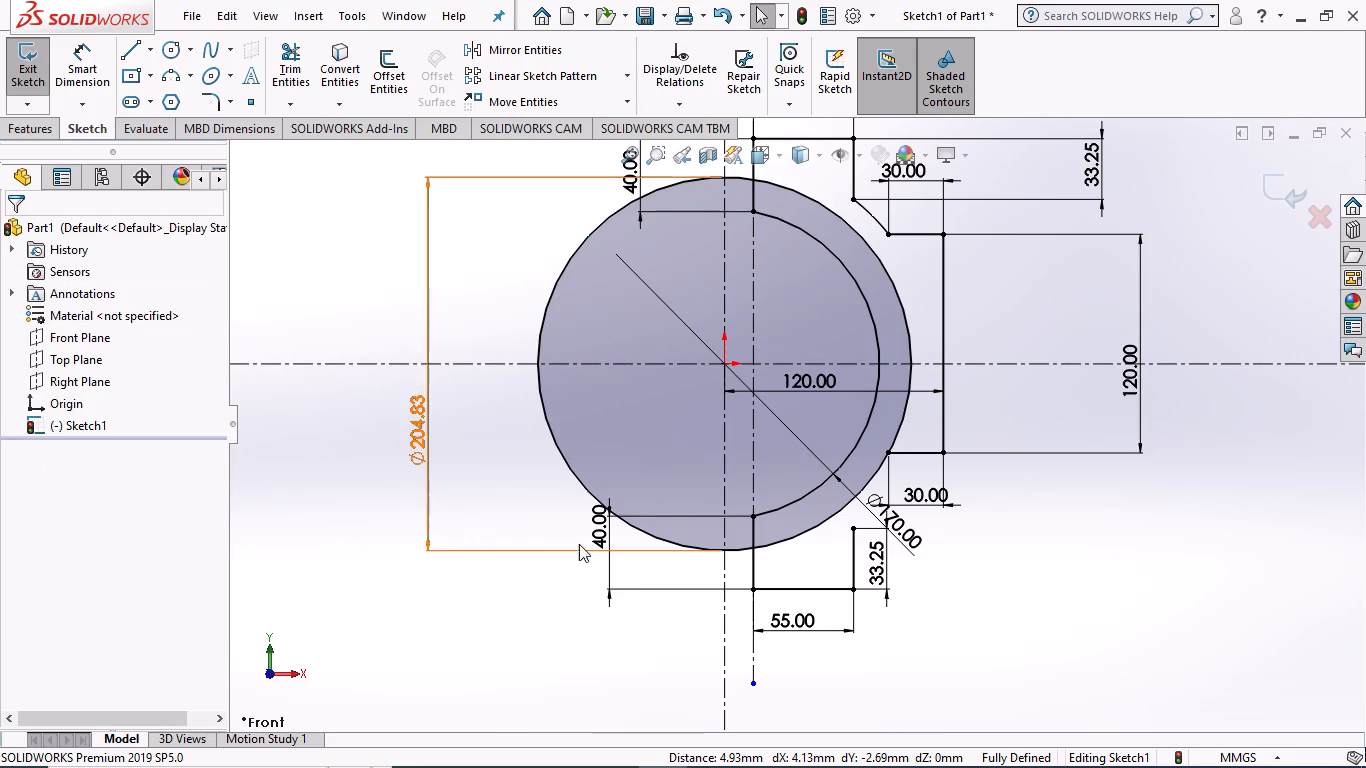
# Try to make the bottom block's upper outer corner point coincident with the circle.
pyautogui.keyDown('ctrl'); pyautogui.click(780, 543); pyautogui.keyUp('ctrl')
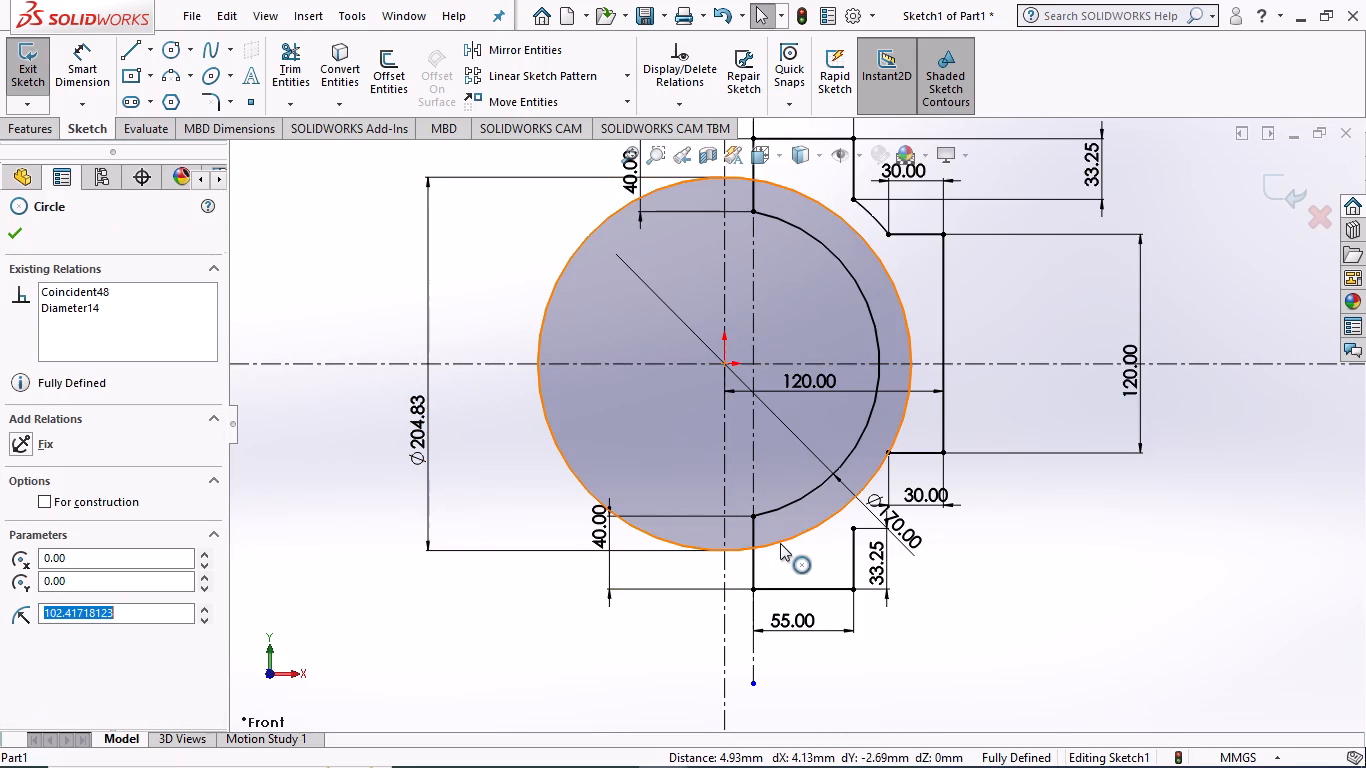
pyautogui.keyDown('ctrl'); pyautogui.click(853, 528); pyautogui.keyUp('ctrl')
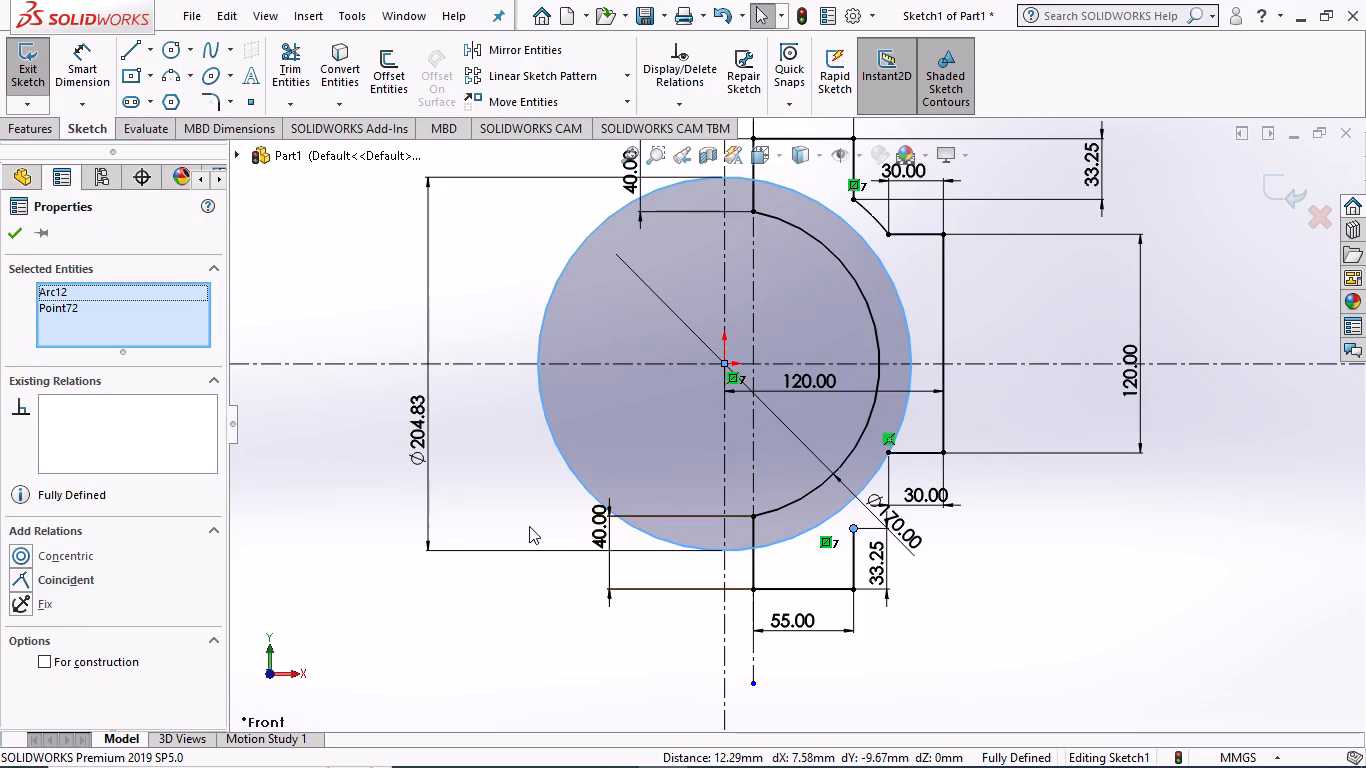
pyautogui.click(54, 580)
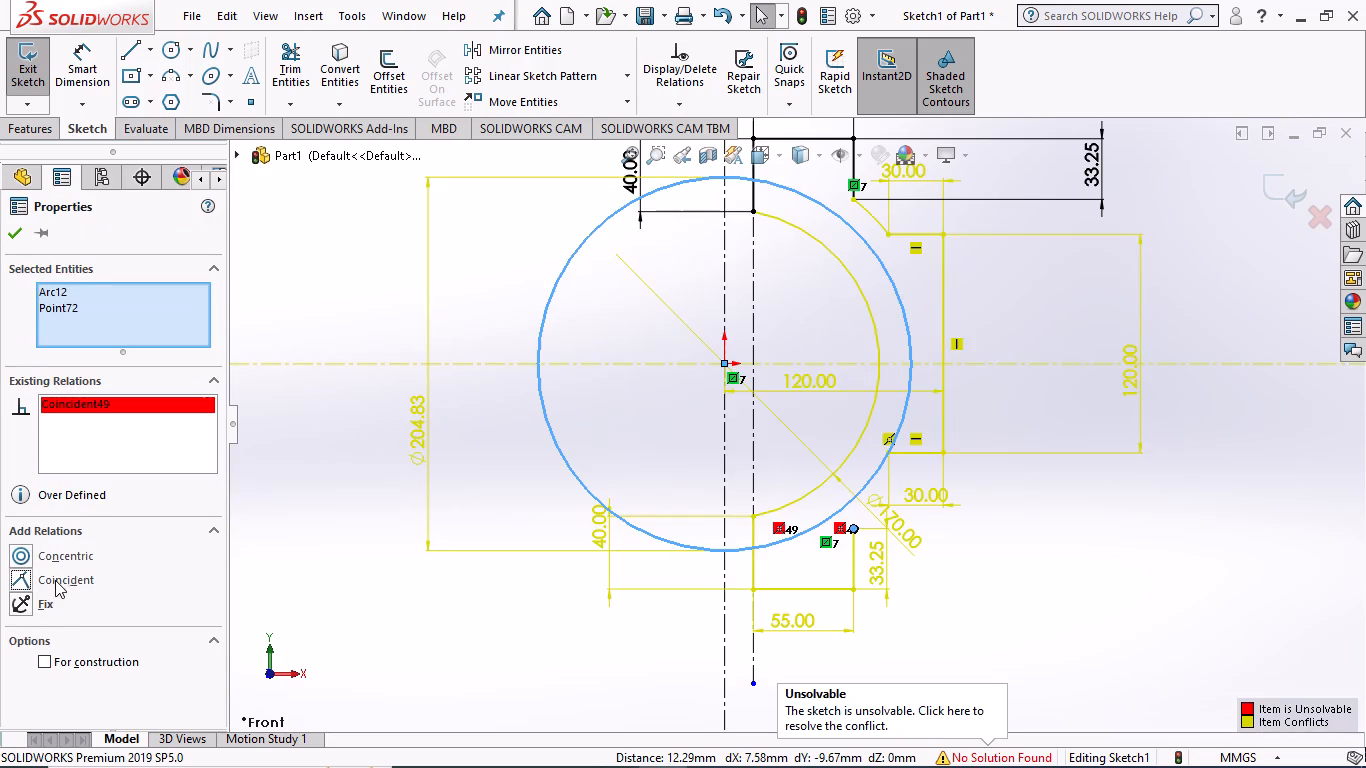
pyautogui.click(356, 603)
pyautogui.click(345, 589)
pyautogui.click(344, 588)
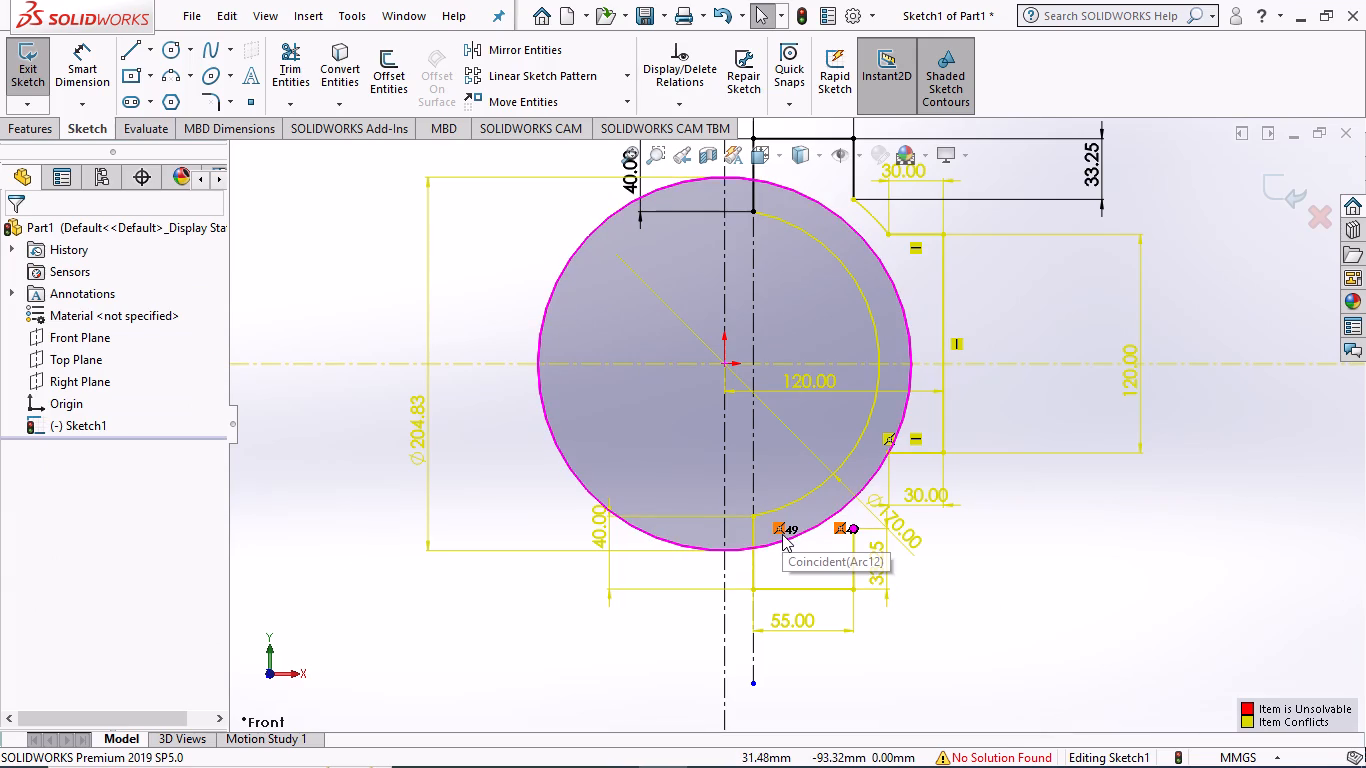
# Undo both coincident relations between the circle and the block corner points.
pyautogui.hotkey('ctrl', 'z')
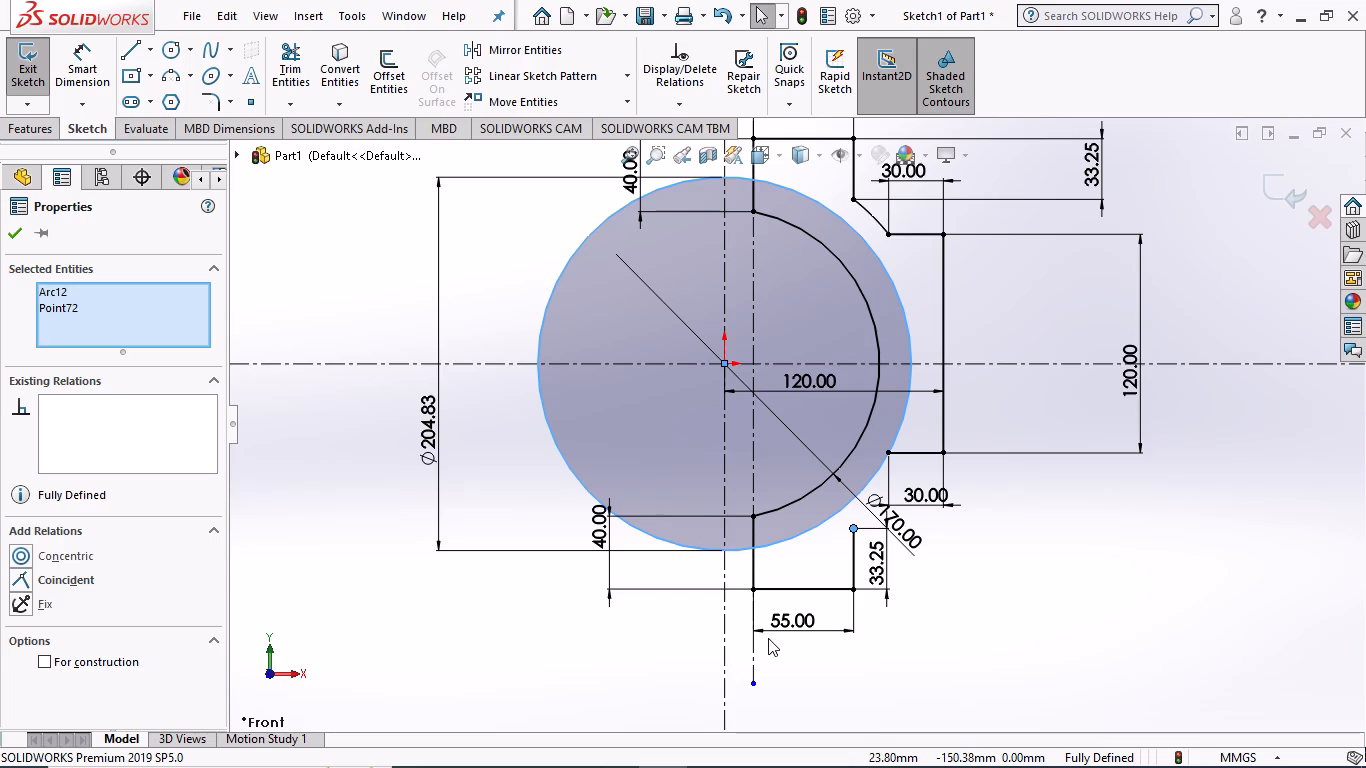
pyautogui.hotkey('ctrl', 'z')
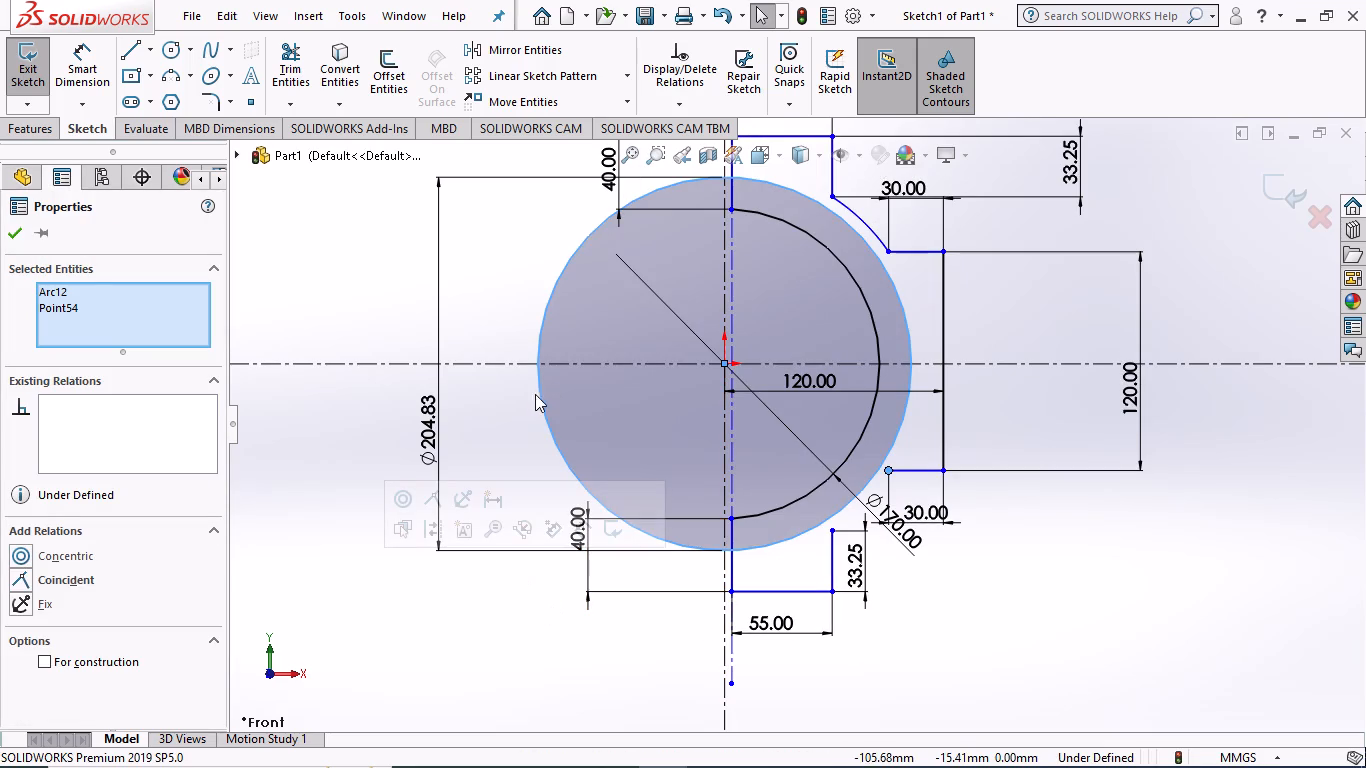
# Delete the circle centred on the origin together with its diameter dimension.
pyautogui.click(539, 394)
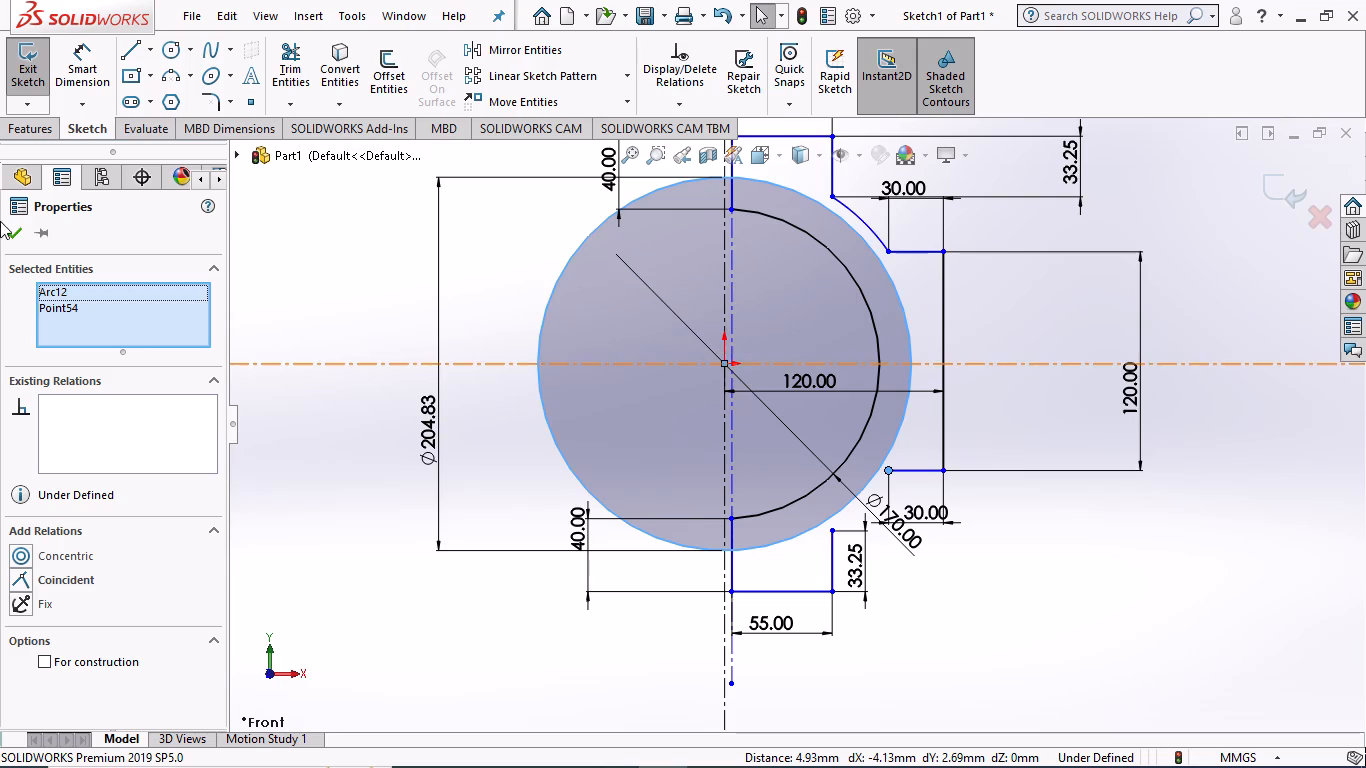
pyautogui.click(8, 233)
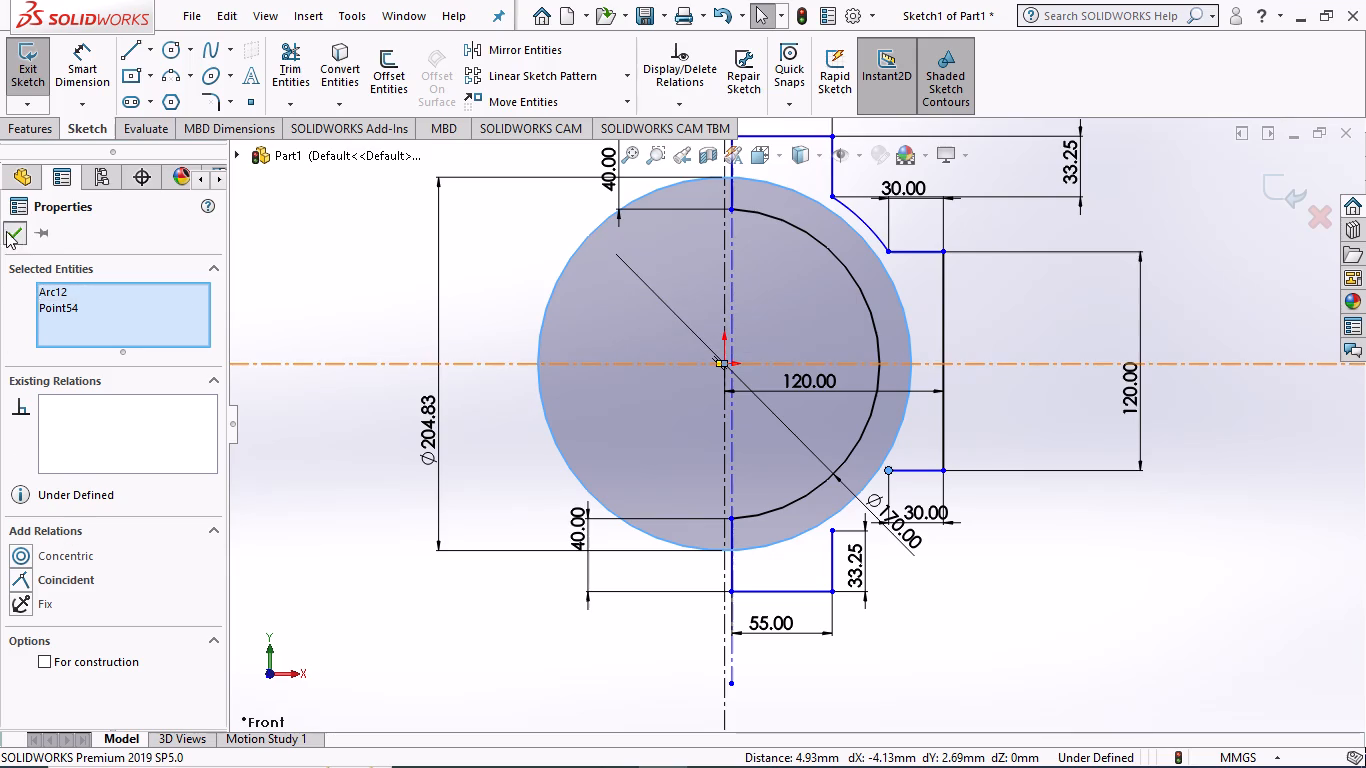
pyautogui.click(564, 466)
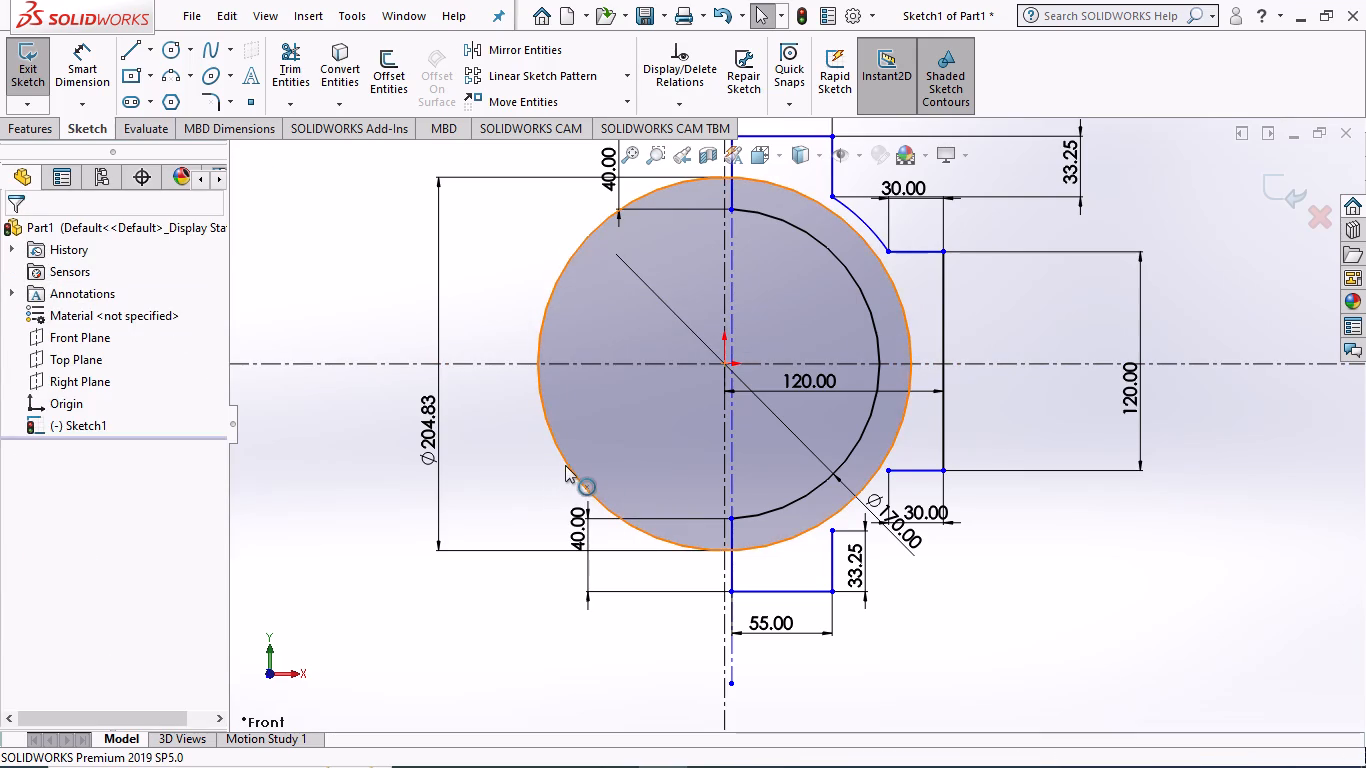
pyautogui.press('Delete')
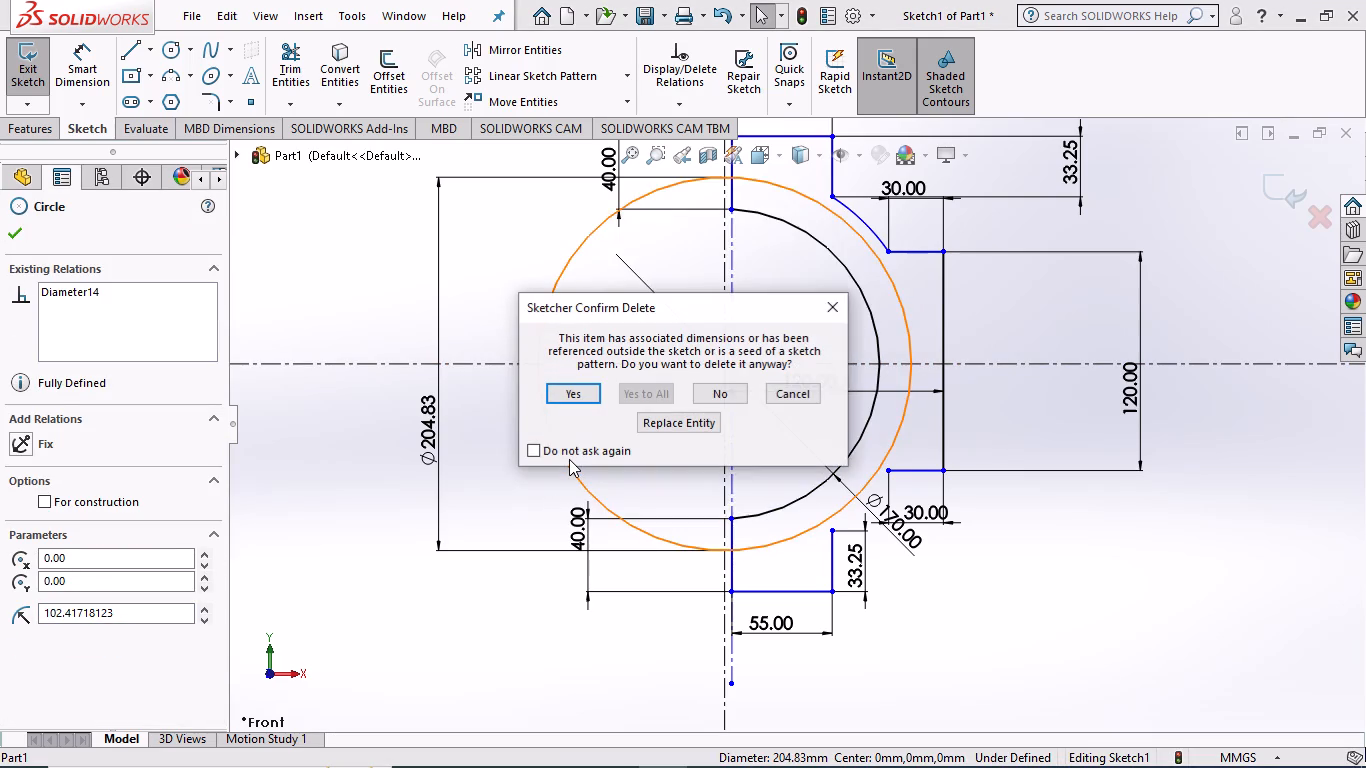
pyautogui.click(575, 396)
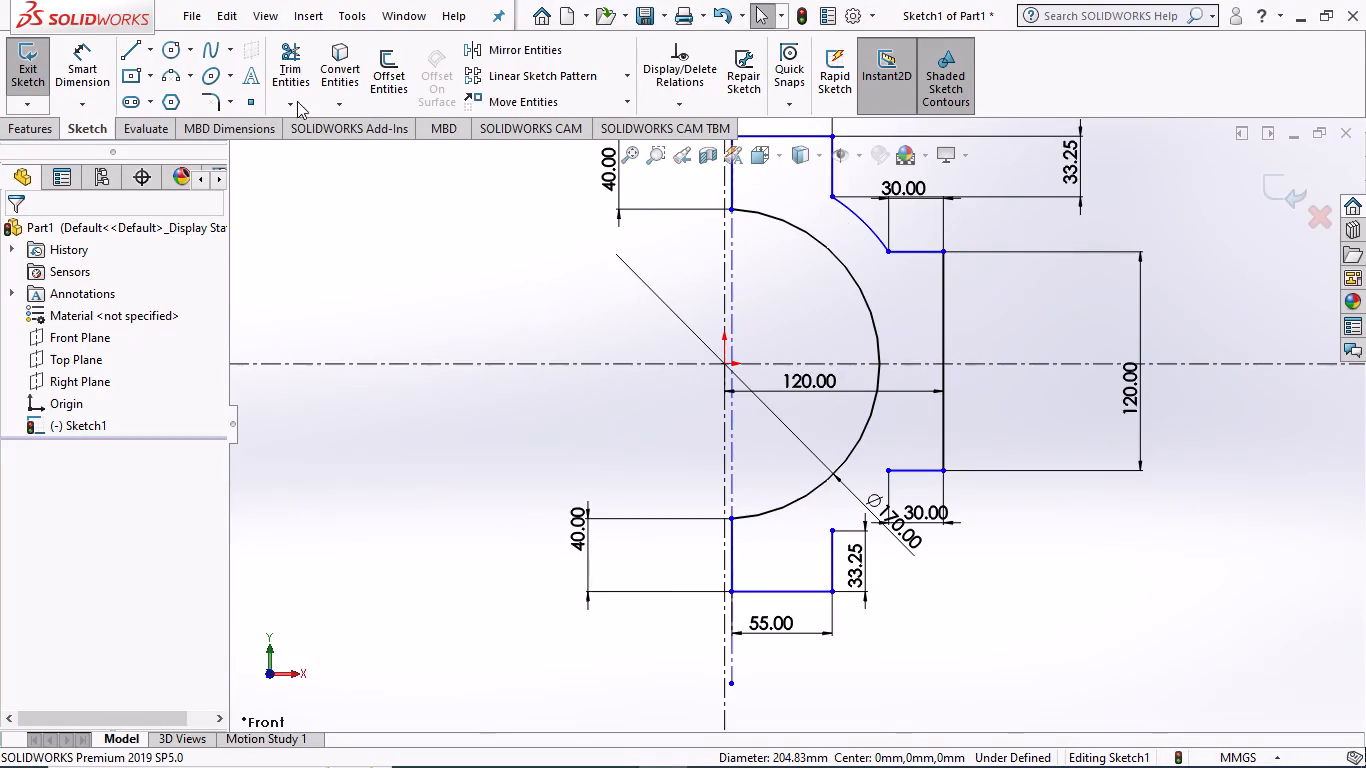
# Dimension the lower endpoint of the offset vertical construction line about the vertical centreline with a doubled distance of 4 mm.
pyautogui.click(76, 78)
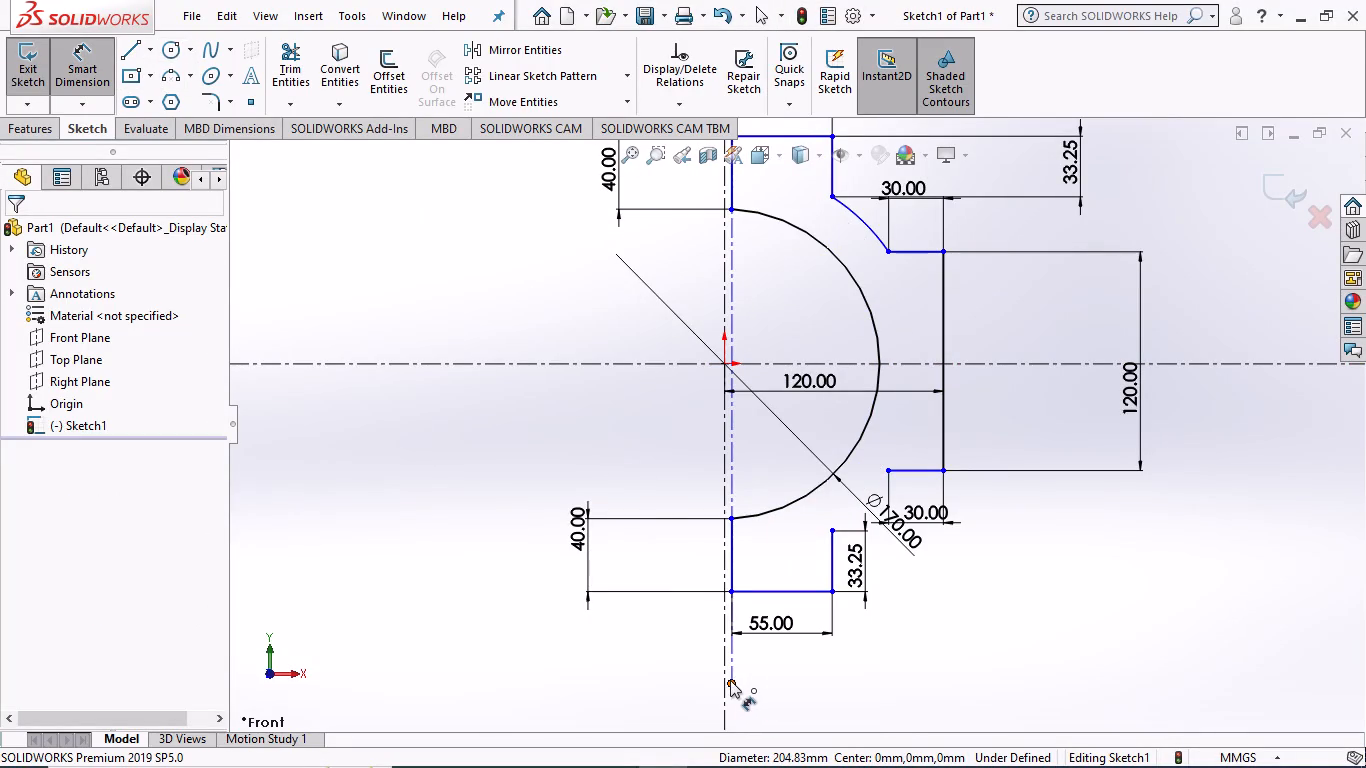
pyautogui.scroll(-3, 729, 681)
pyautogui.click(740, 656)
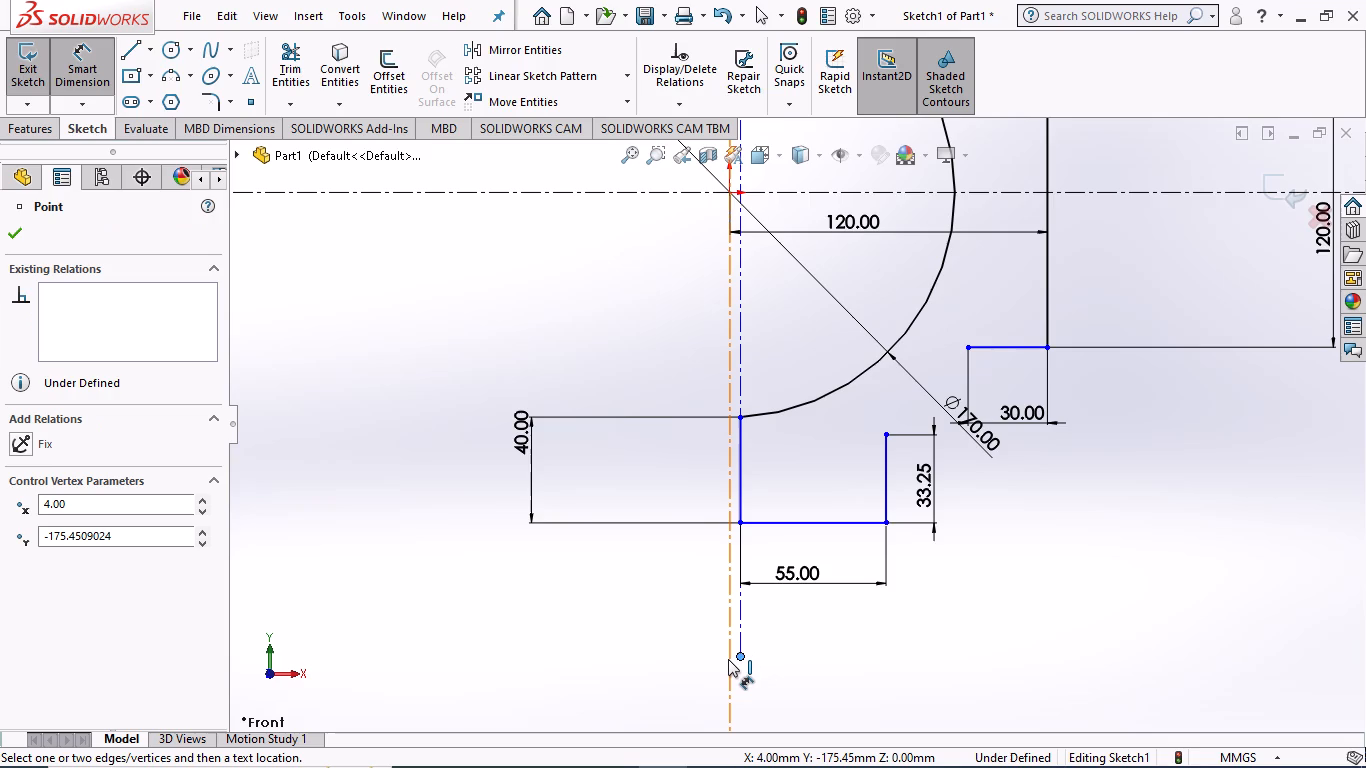
pyautogui.click(727, 667)
pyautogui.click(630, 597)
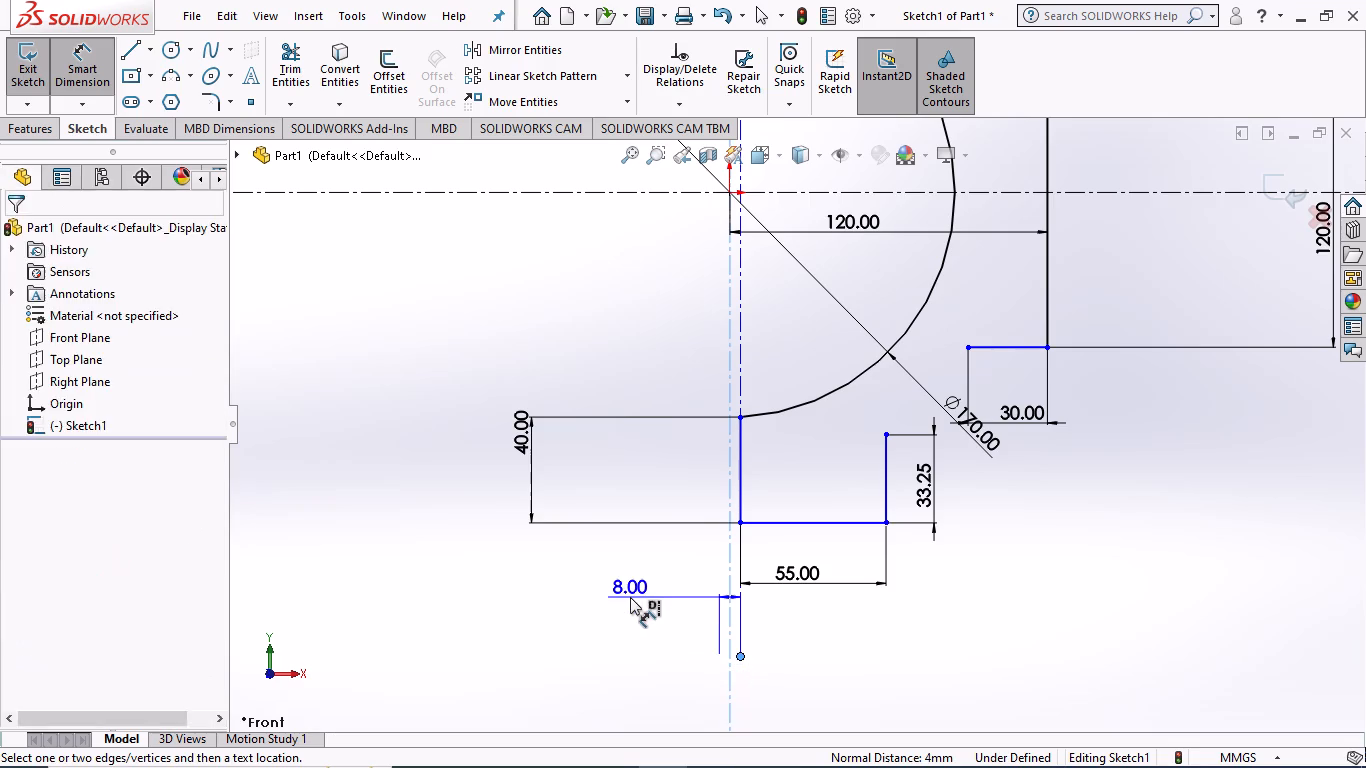
pyautogui.press('4')
pyautogui.press('Return')
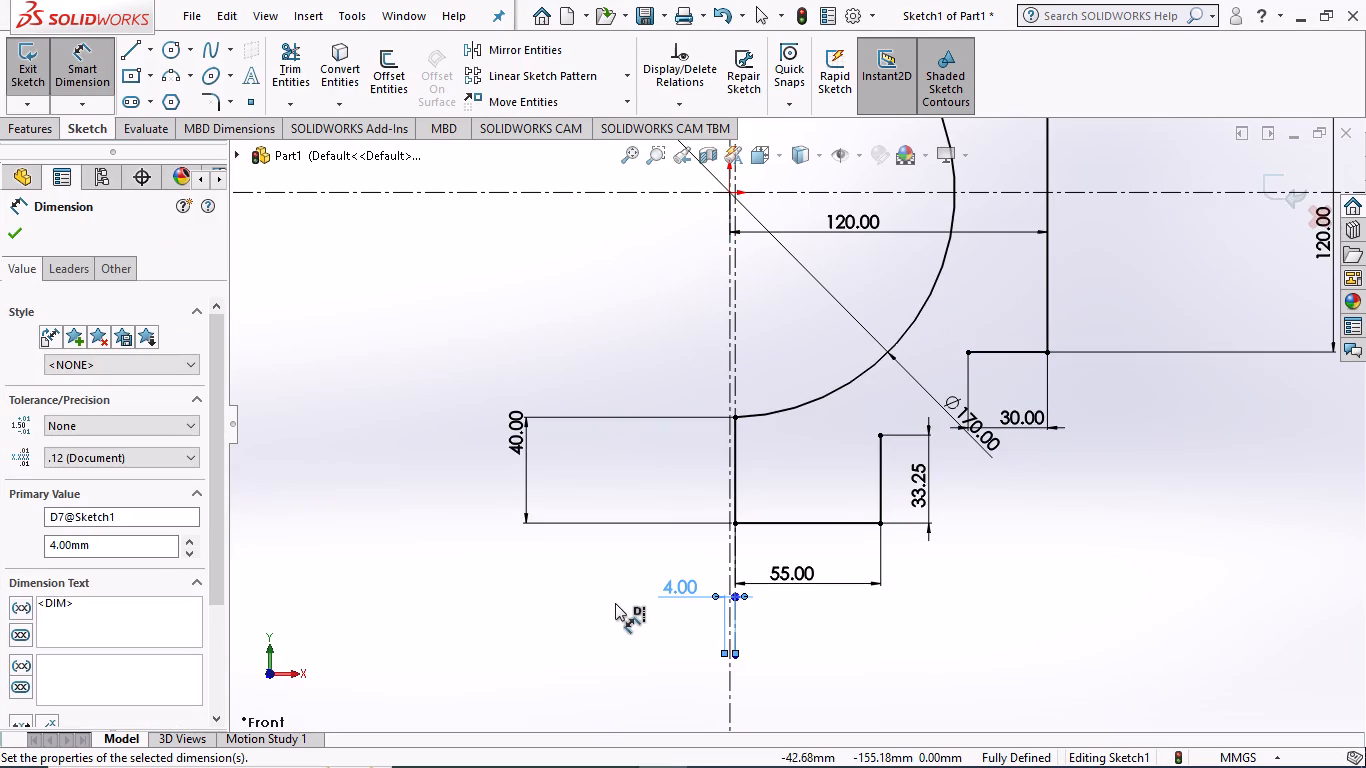
pyautogui.scroll(3, 691, 281)
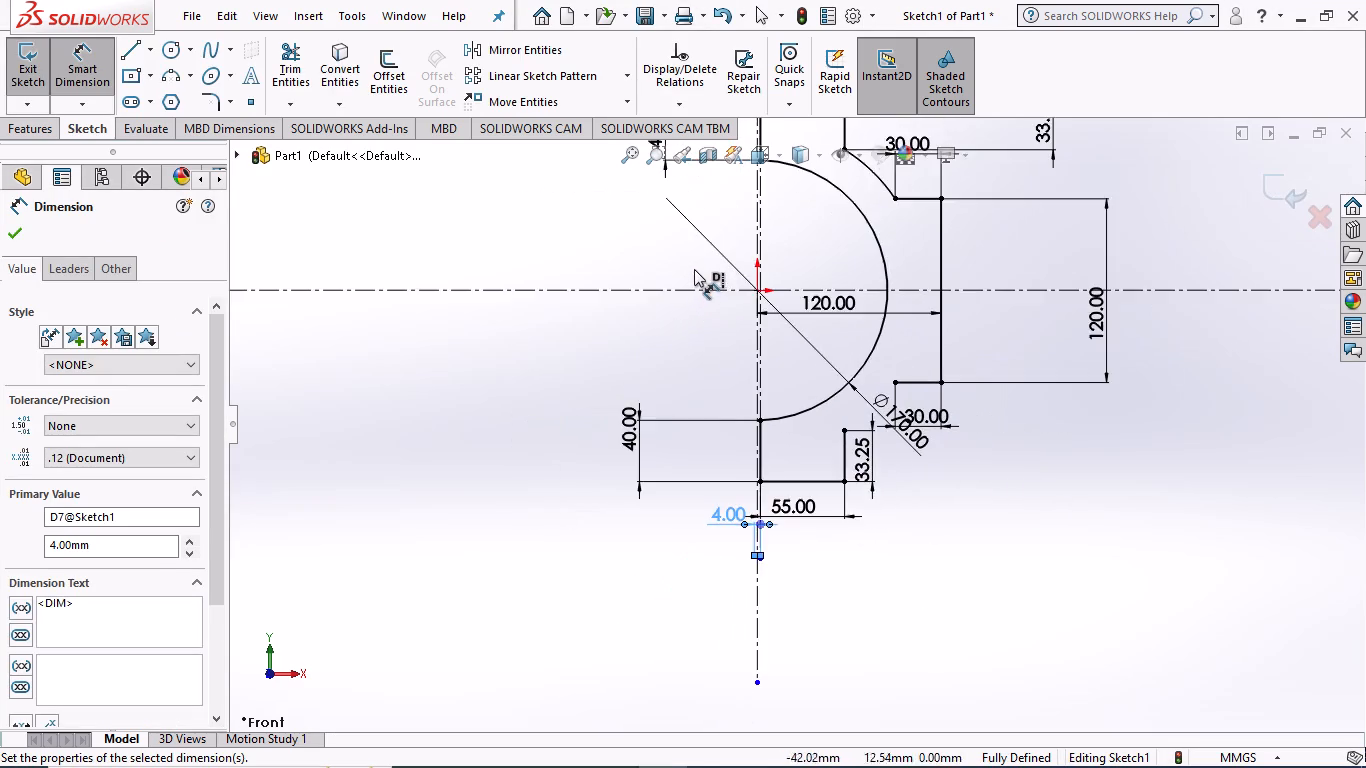
pyautogui.scroll(2, 695, 263)
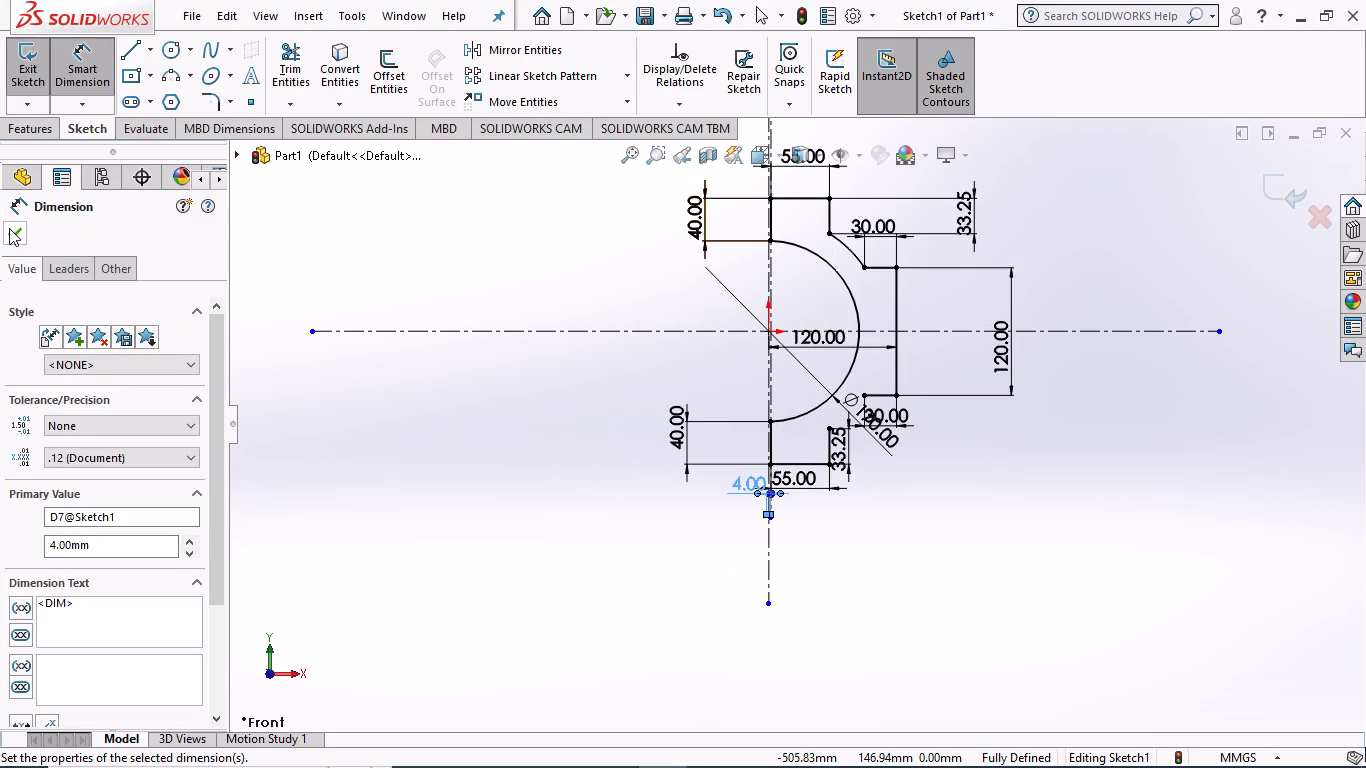
pyautogui.click(9, 228)
# Mirror the upper outer arc about the horizontal centreline to join the bottom block to the side block.
pyautogui.scroll(-2, 902, 309)
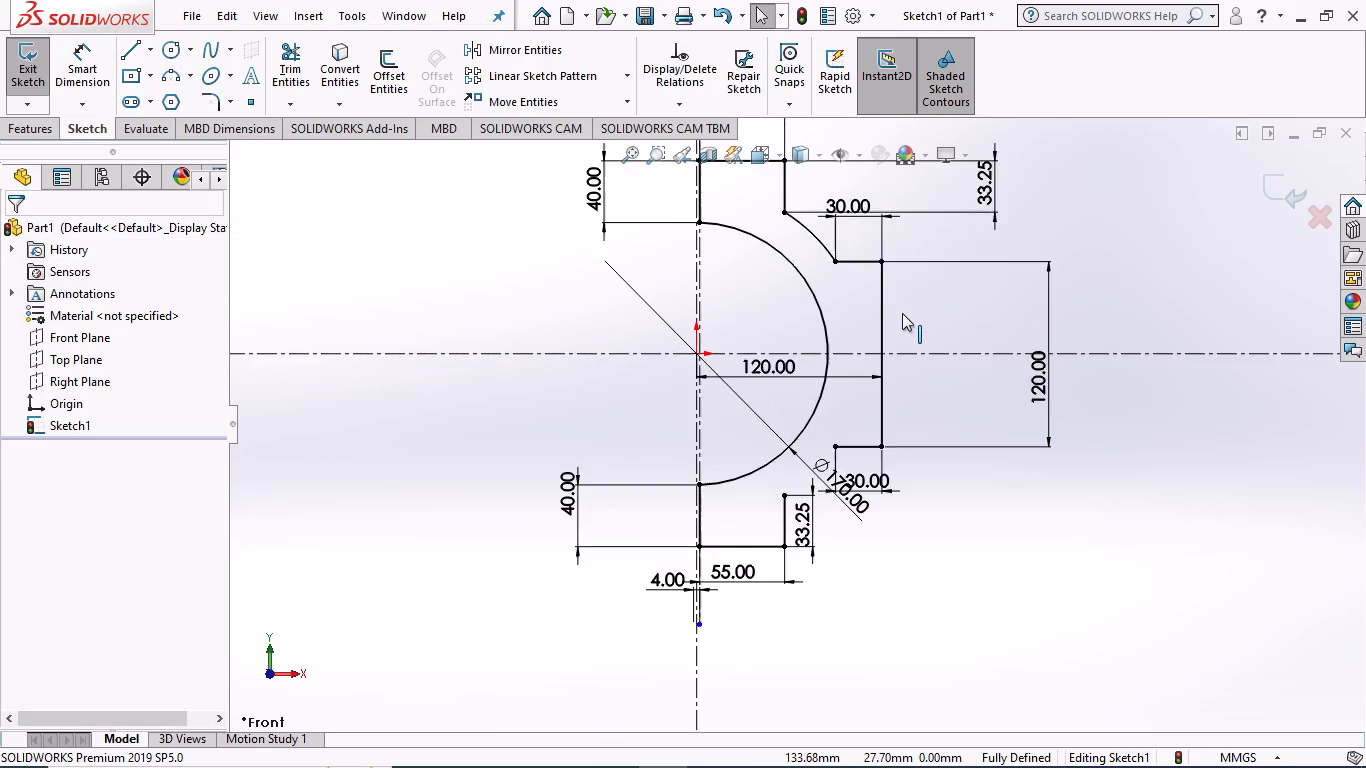
pyautogui.scroll(-2, 902, 313)
pyautogui.scroll(2, 901, 314)
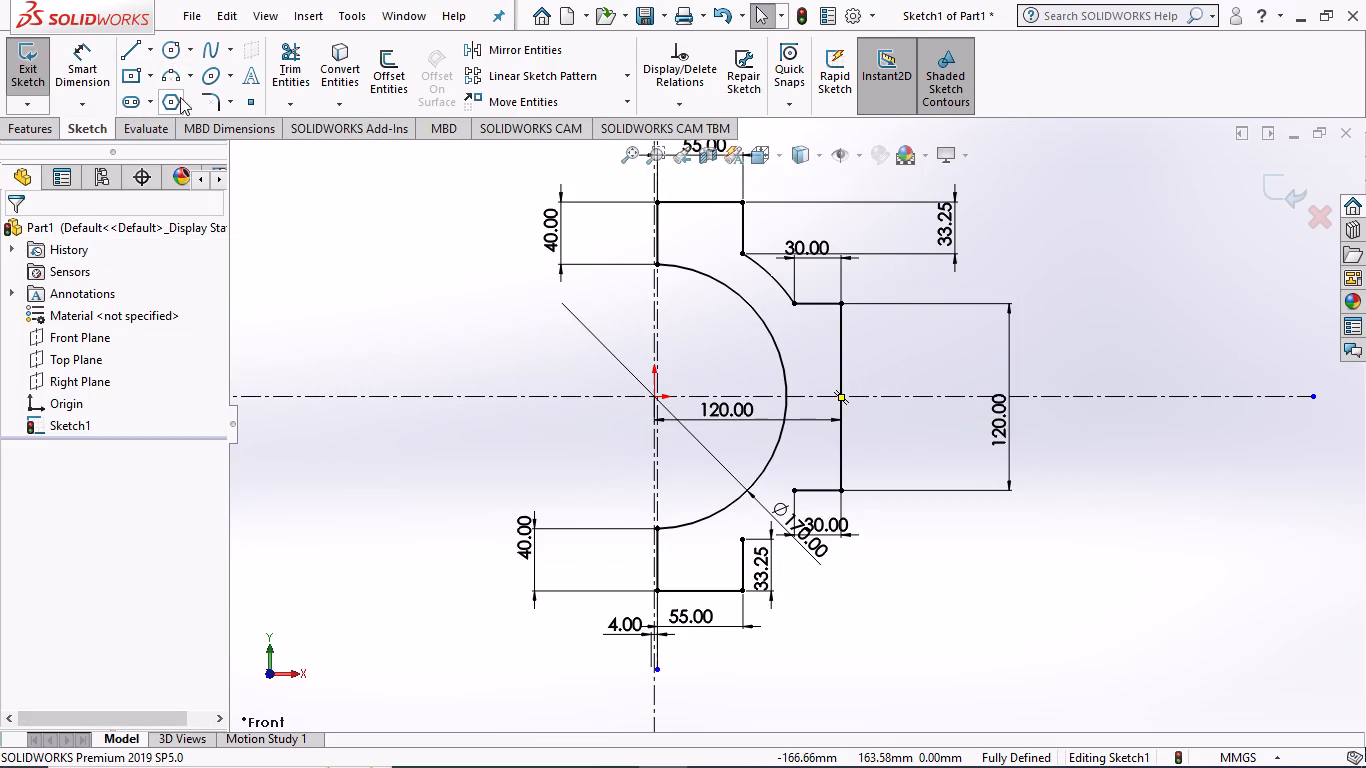
pyautogui.click(526, 51)
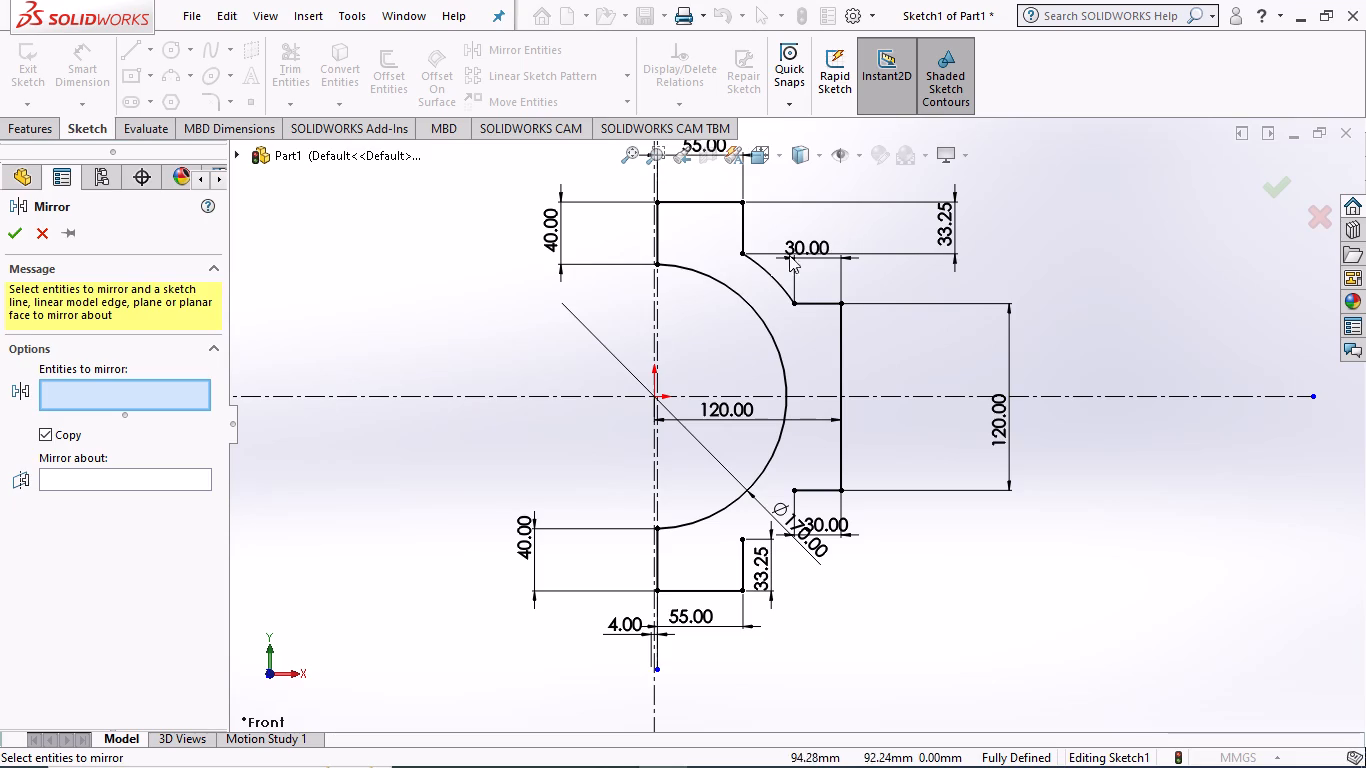
pyautogui.click(757, 262)
pyautogui.click(129, 473)
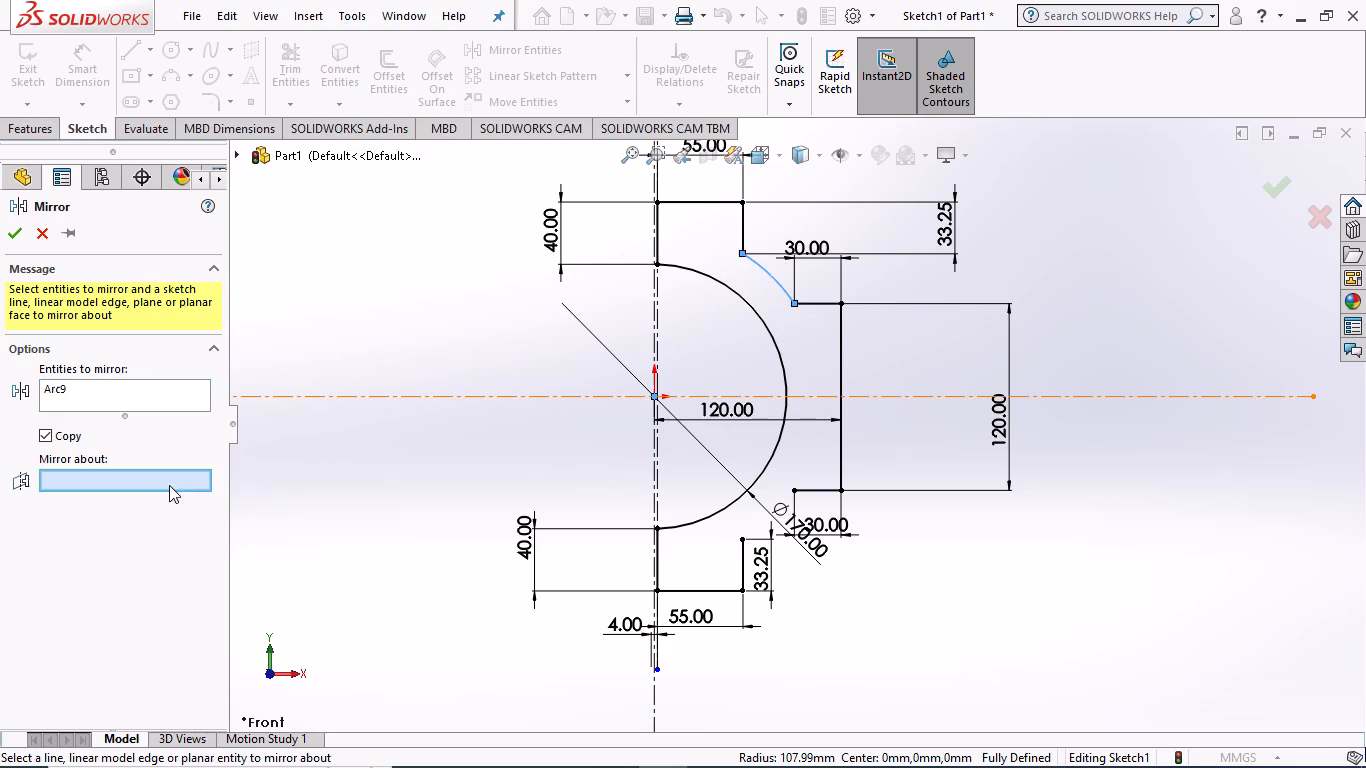
pyautogui.click(826, 392)
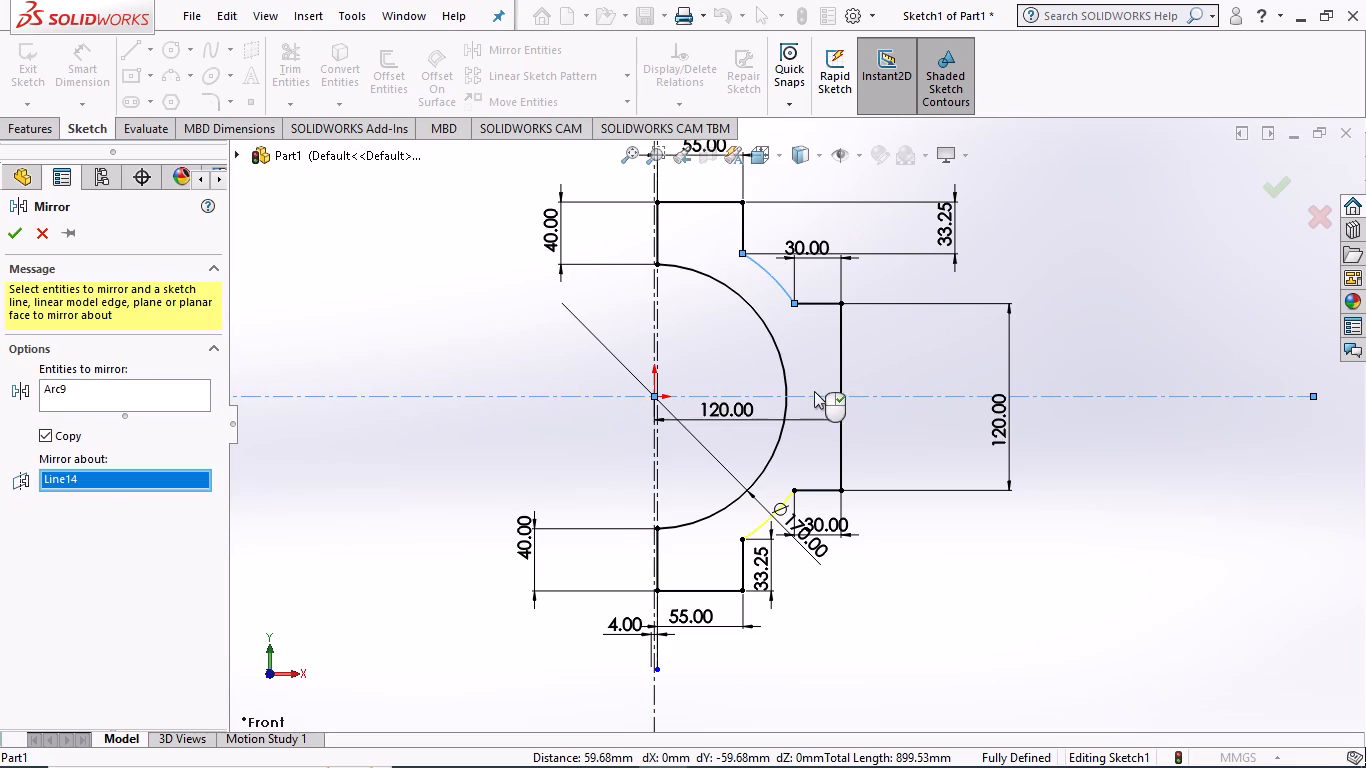
pyautogui.click(11, 233)
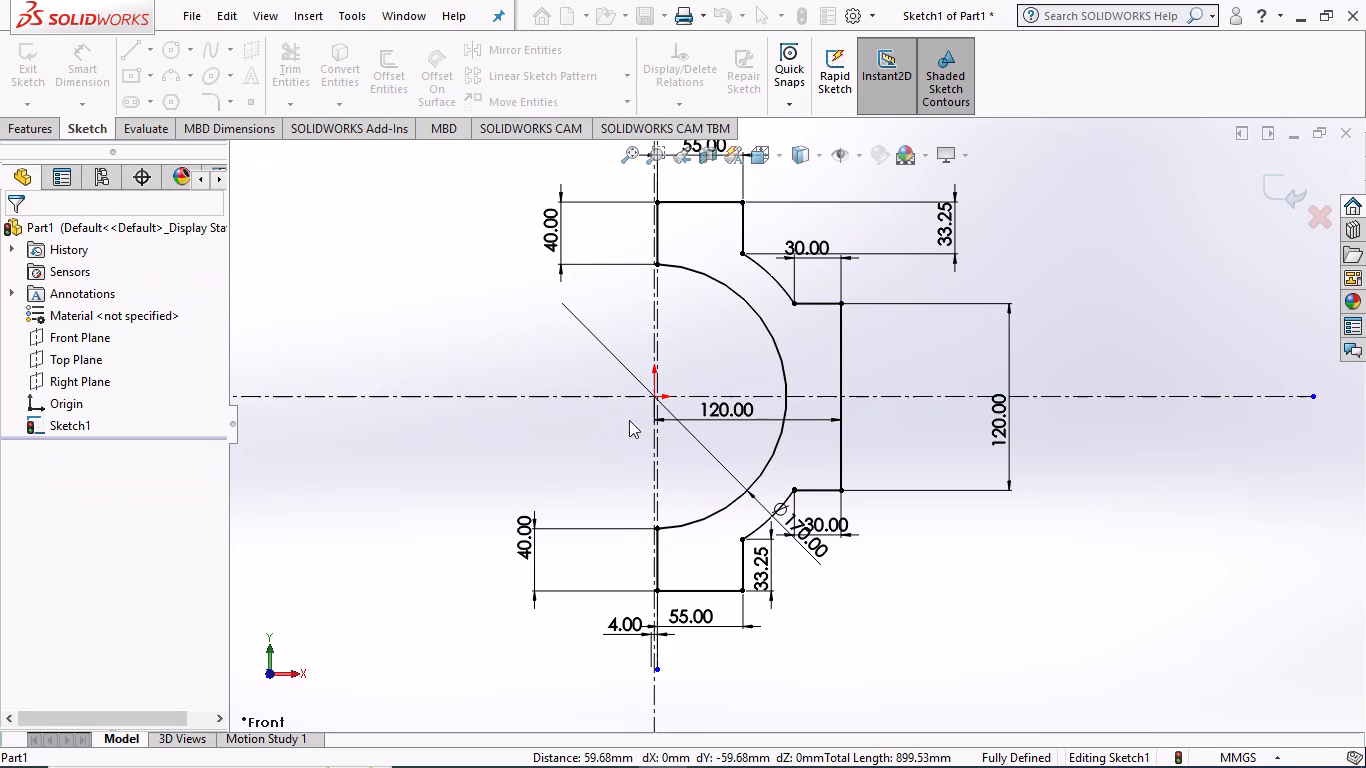
# Examine closely whether the outer arcs meet the corners of the side block and the top block.
pyautogui.scroll(-6, 842, 491)
pyautogui.scroll(-3, 656, 452)
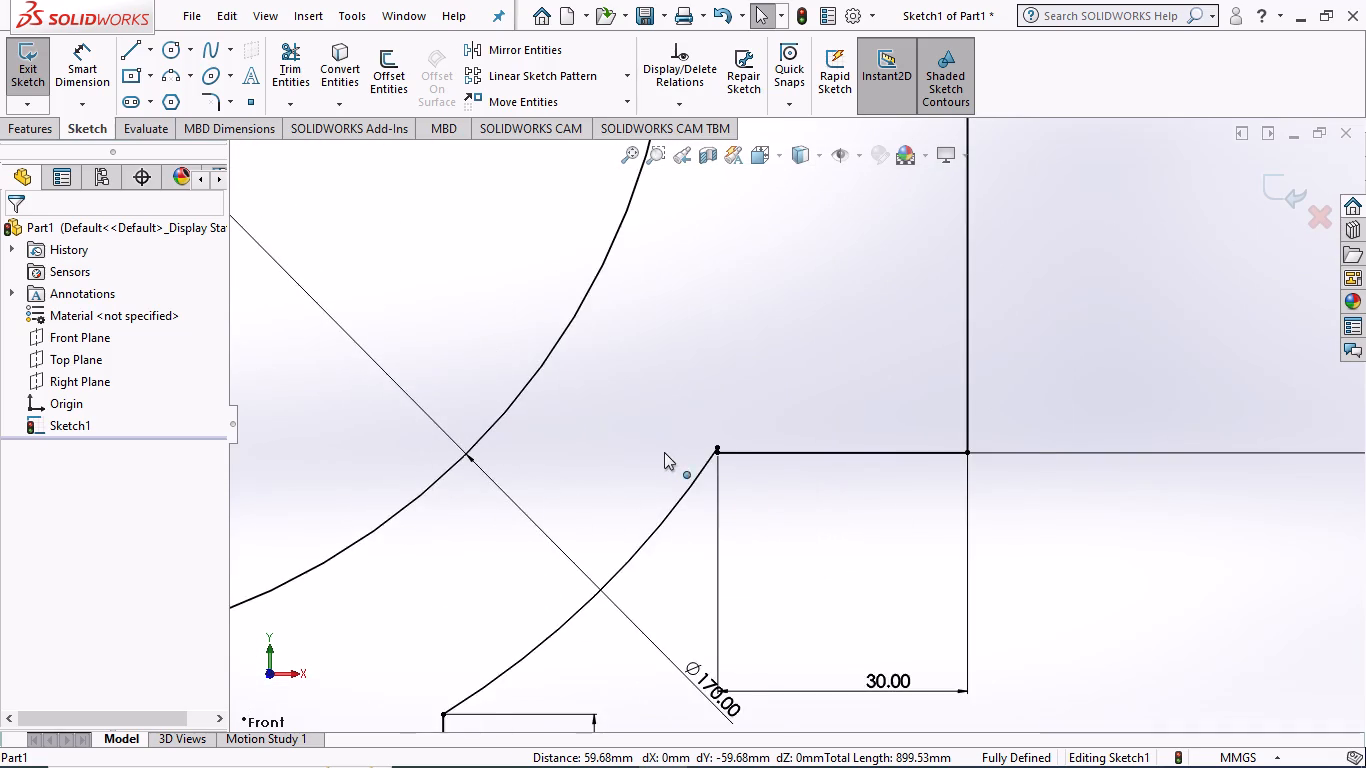
pyautogui.scroll(-3, 664, 452)
pyautogui.scroll(-2, 782, 460)
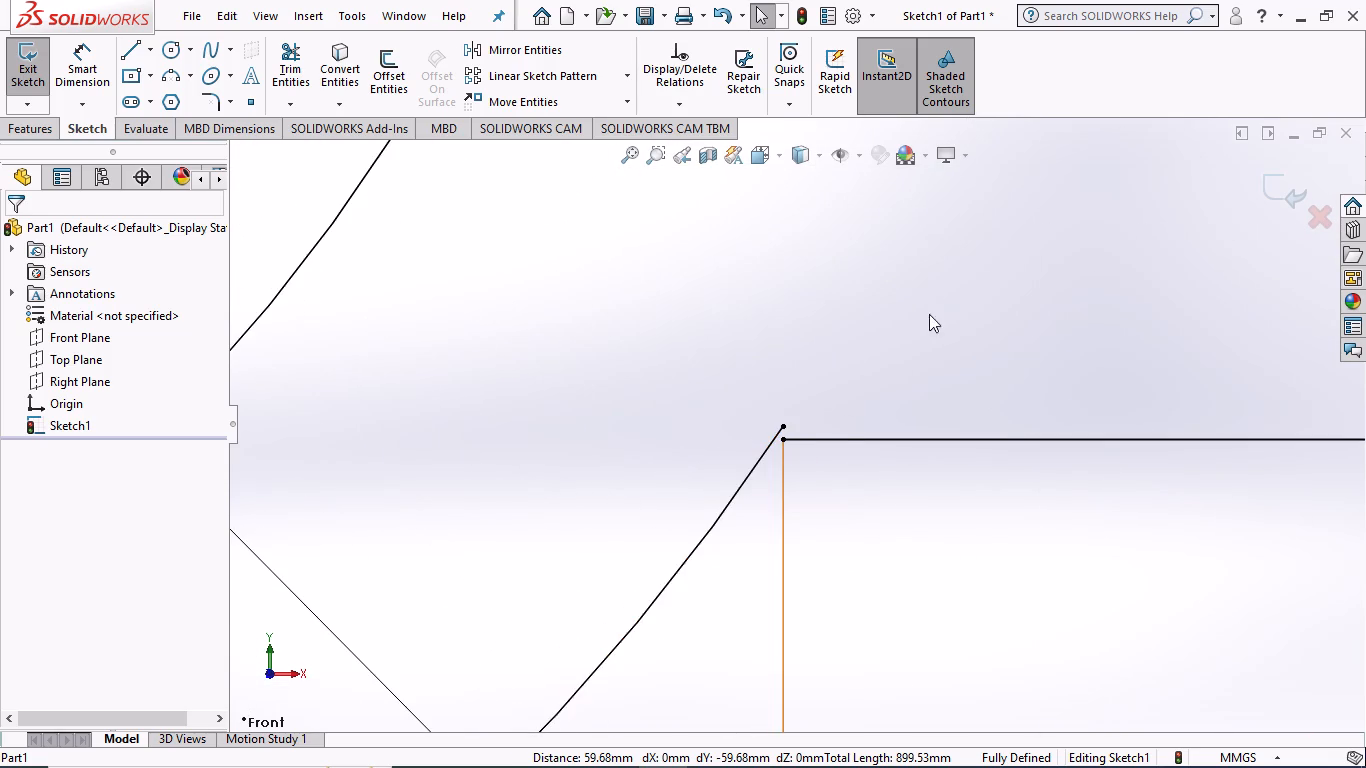
pyautogui.scroll(14, 929, 292)
pyautogui.scroll(6, 918, 211)
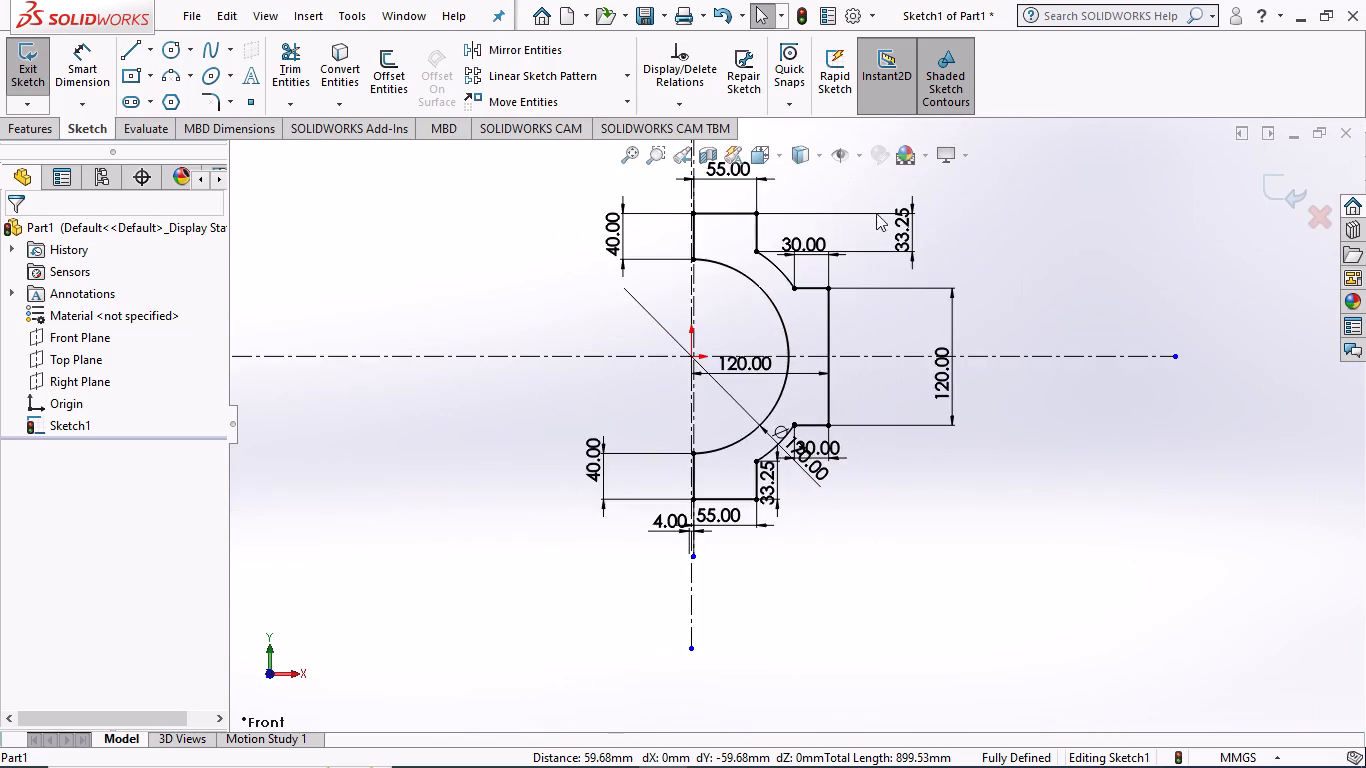
pyautogui.scroll(-8, 800, 214)
pyautogui.scroll(-3, 792, 336)
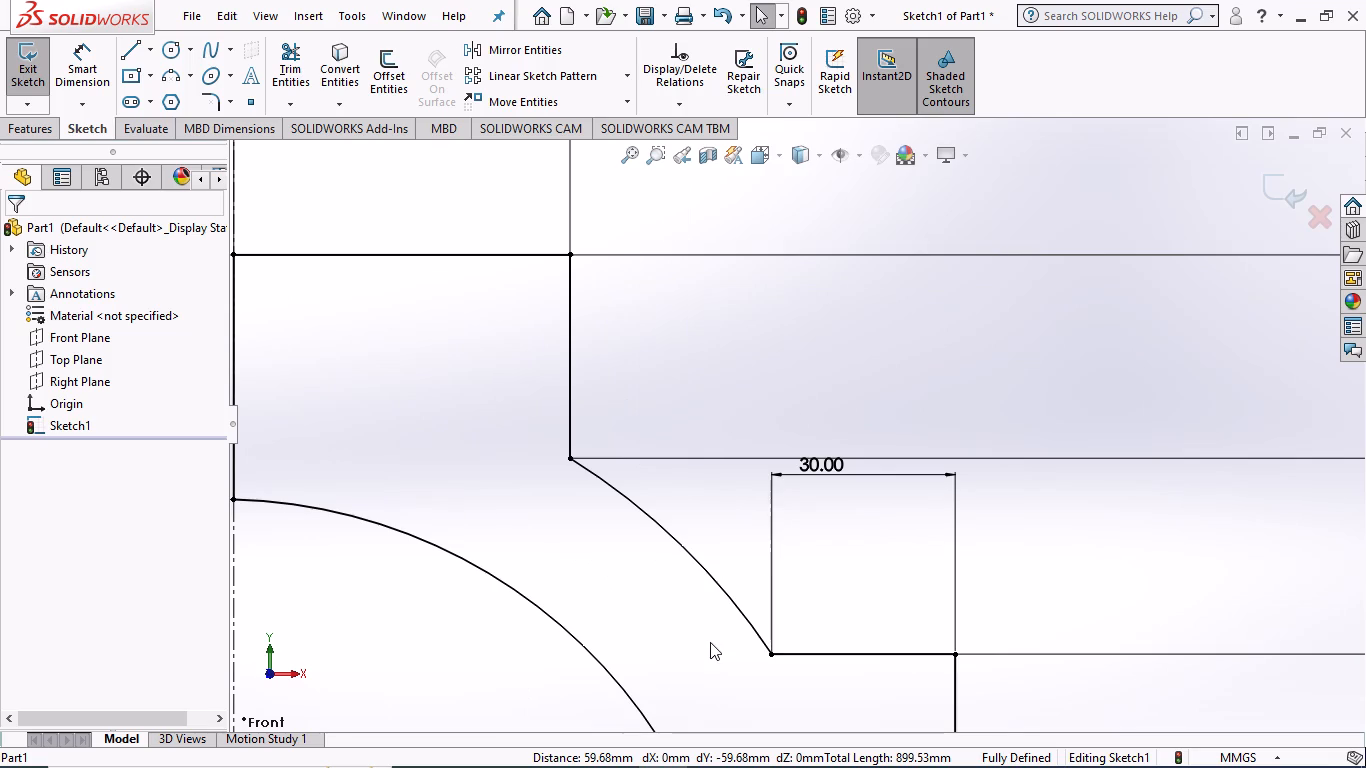
pyautogui.scroll(-5, 721, 642)
pyautogui.scroll(4, 742, 630)
pyautogui.scroll(-3, 742, 630)
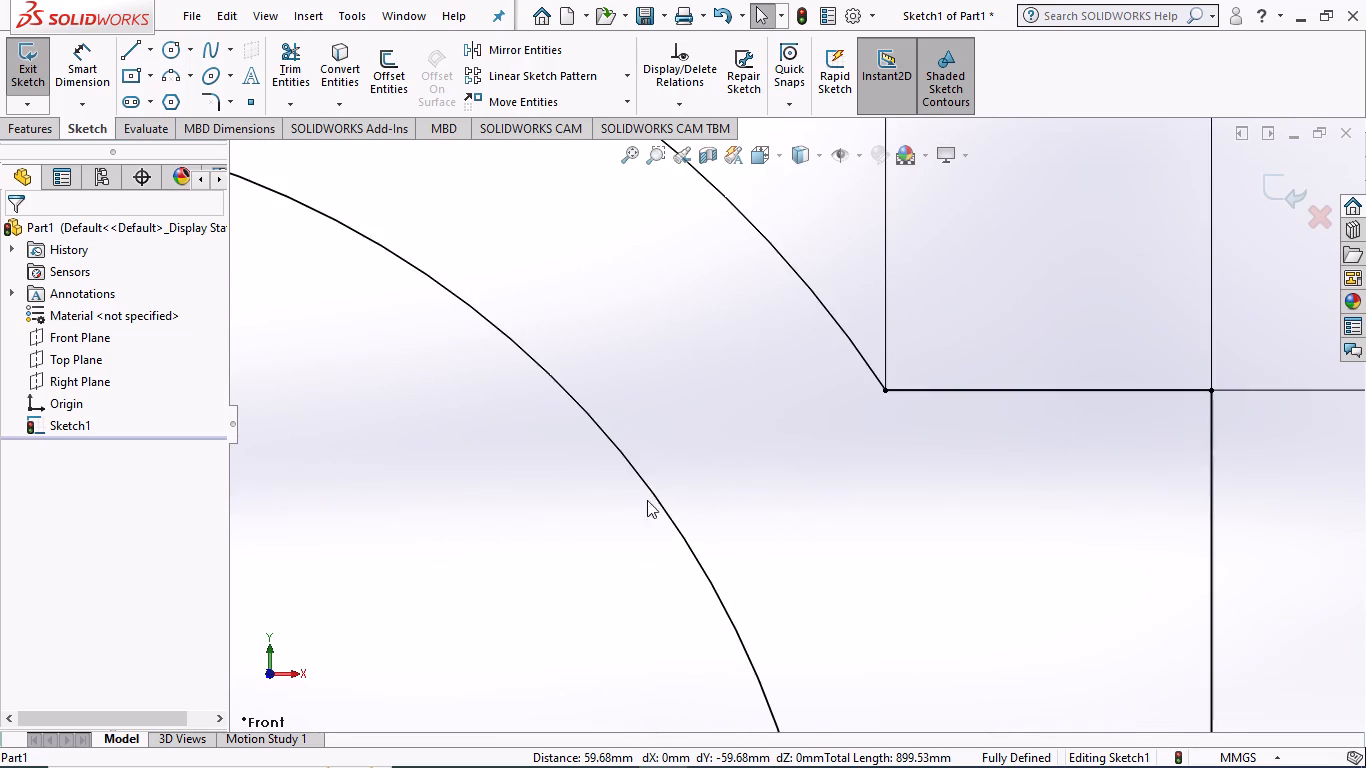
pyautogui.scroll(3, 630, 442)
pyautogui.scroll(1, 623, 227)
pyautogui.scroll(-3, 627, 225)
pyautogui.scroll(-3, 725, 264)
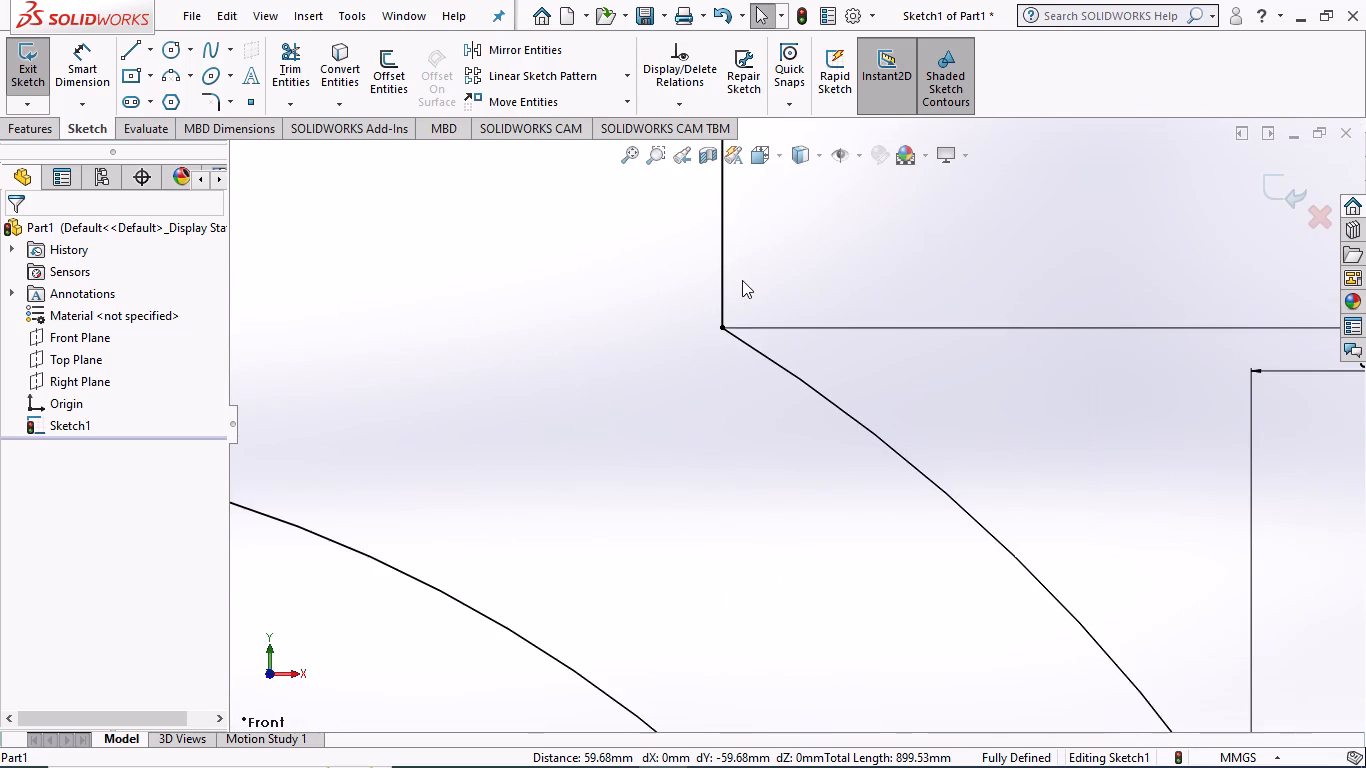
pyautogui.scroll(-10, 747, 328)
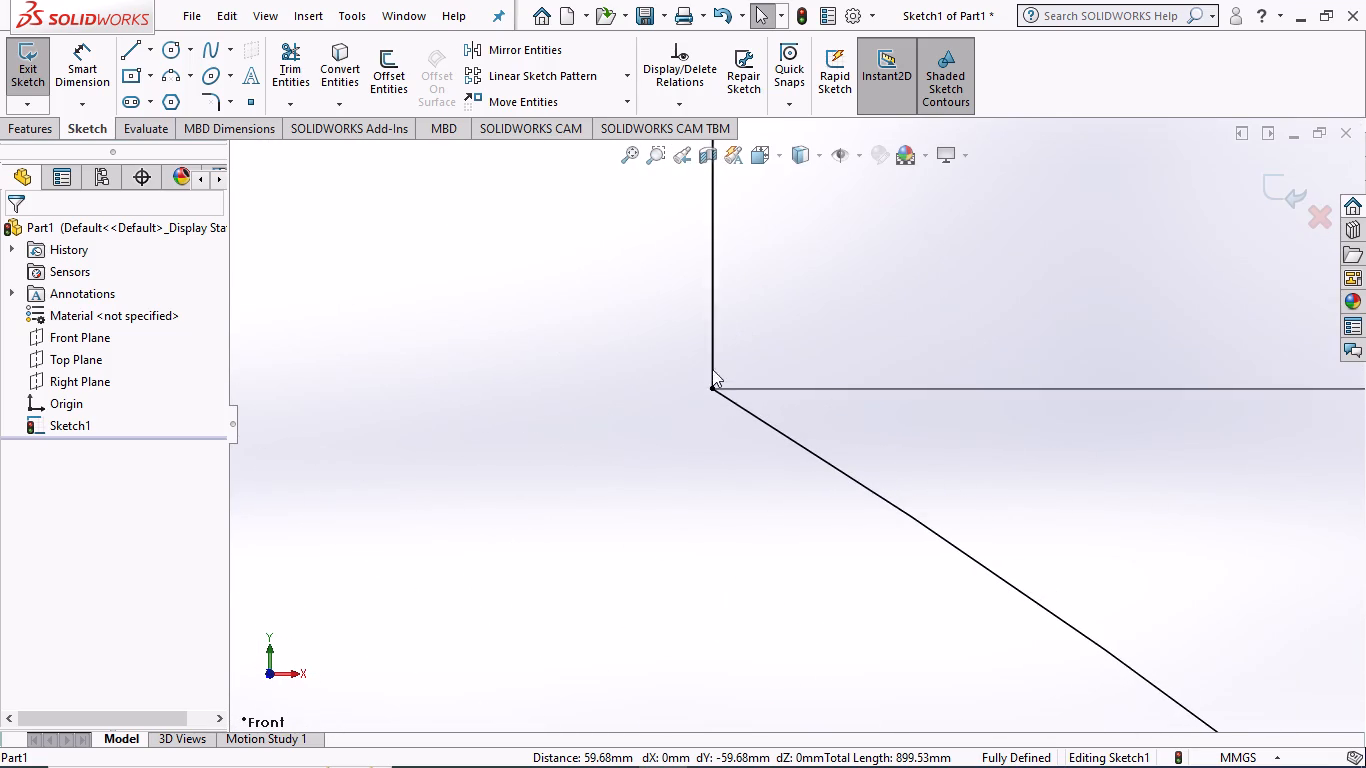
pyautogui.scroll(-4, 712, 369)
pyautogui.scroll(11, 732, 403)
pyautogui.scroll(10, 1024, 706)
pyautogui.scroll(5, 1004, 606)
pyautogui.scroll(-3, 1005, 614)
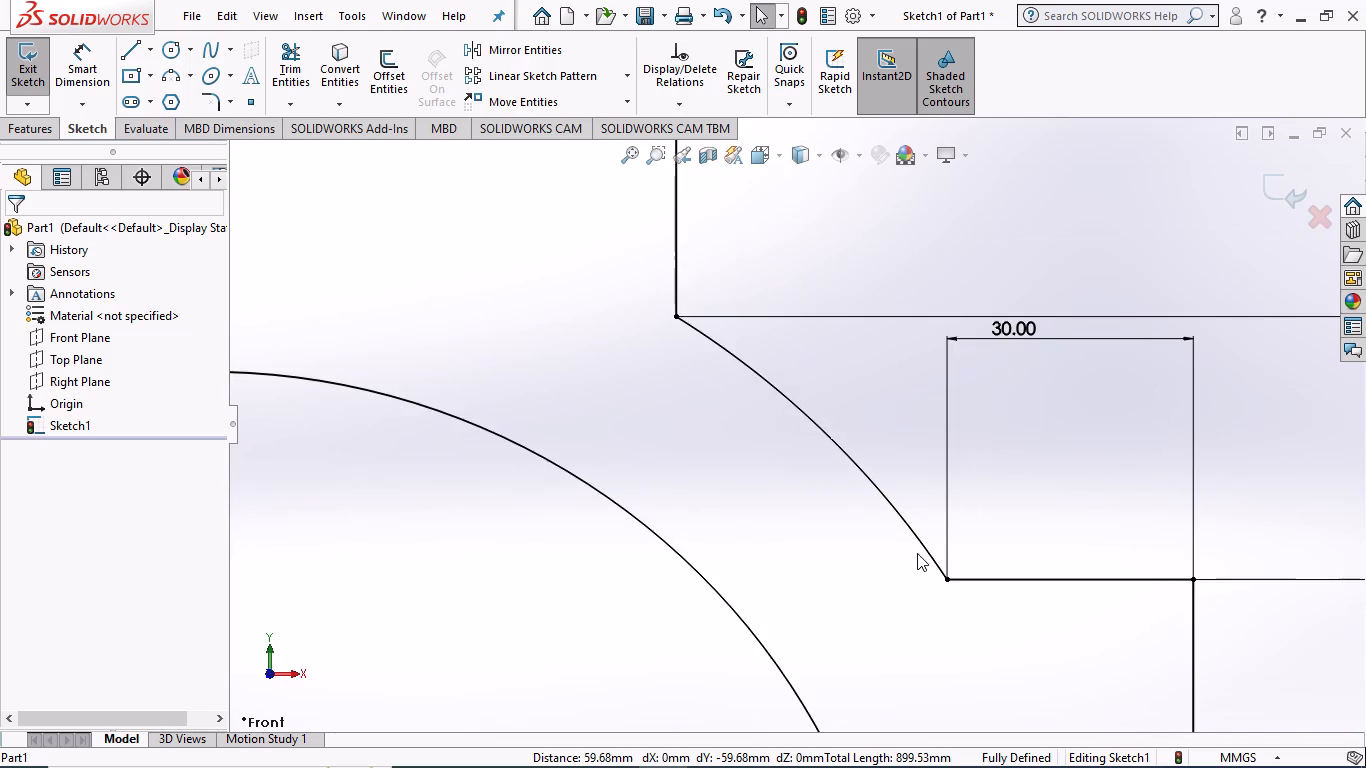
pyautogui.scroll(-9, 917, 553)
pyautogui.scroll(8, 903, 546)
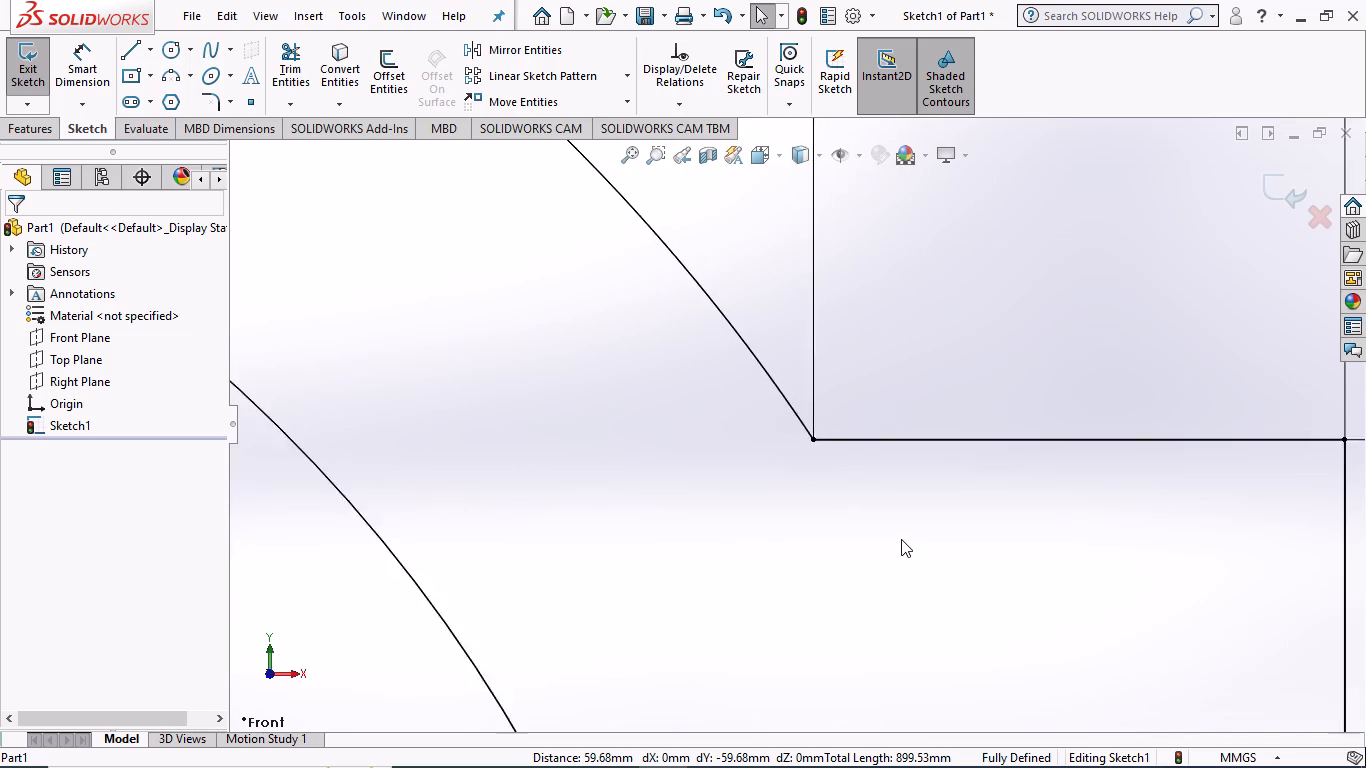
pyautogui.scroll(20, 901, 539)
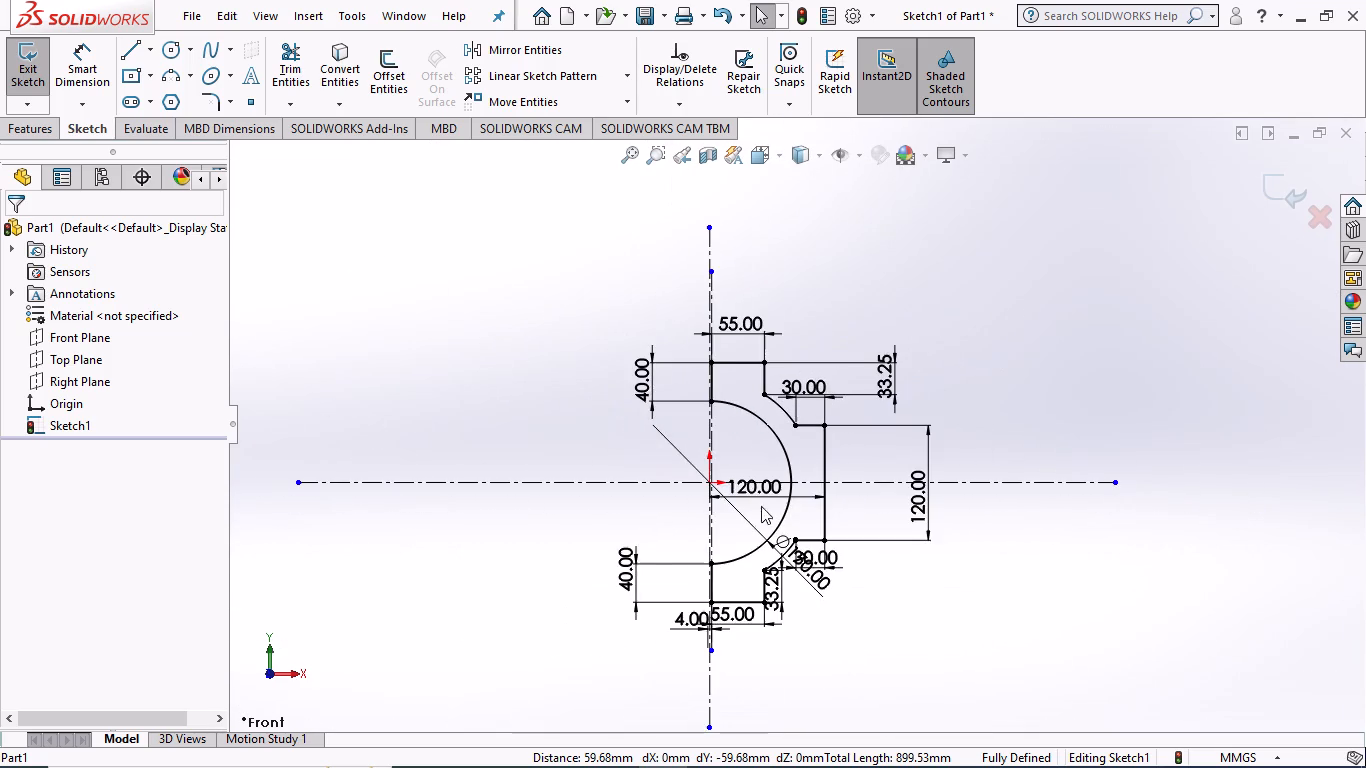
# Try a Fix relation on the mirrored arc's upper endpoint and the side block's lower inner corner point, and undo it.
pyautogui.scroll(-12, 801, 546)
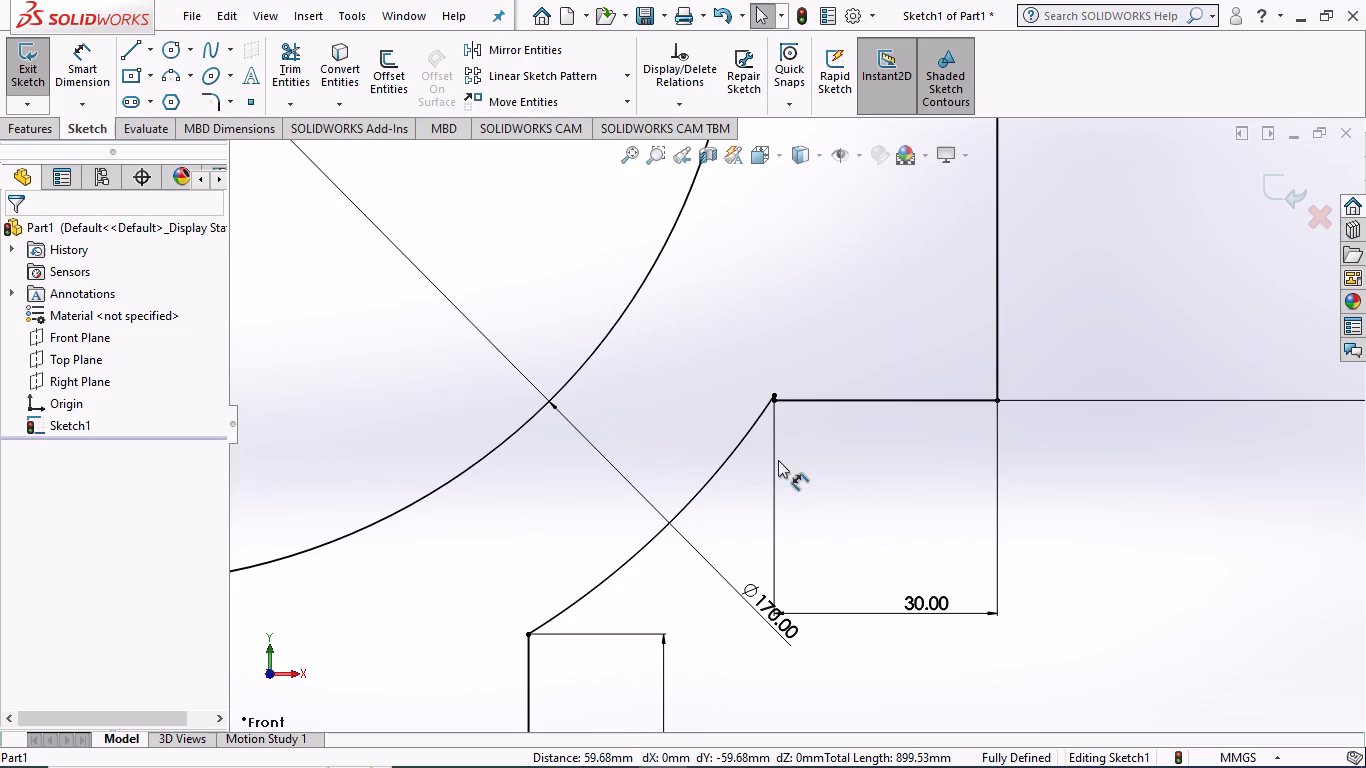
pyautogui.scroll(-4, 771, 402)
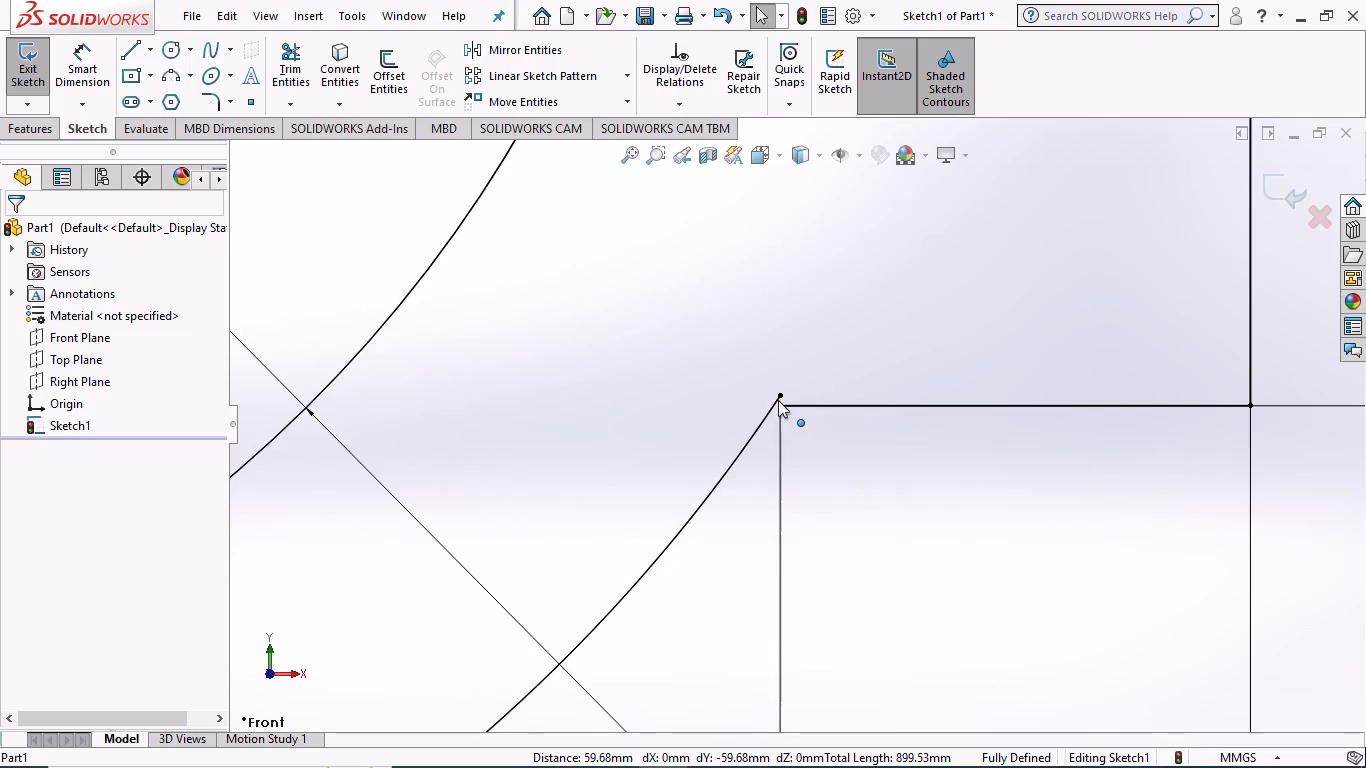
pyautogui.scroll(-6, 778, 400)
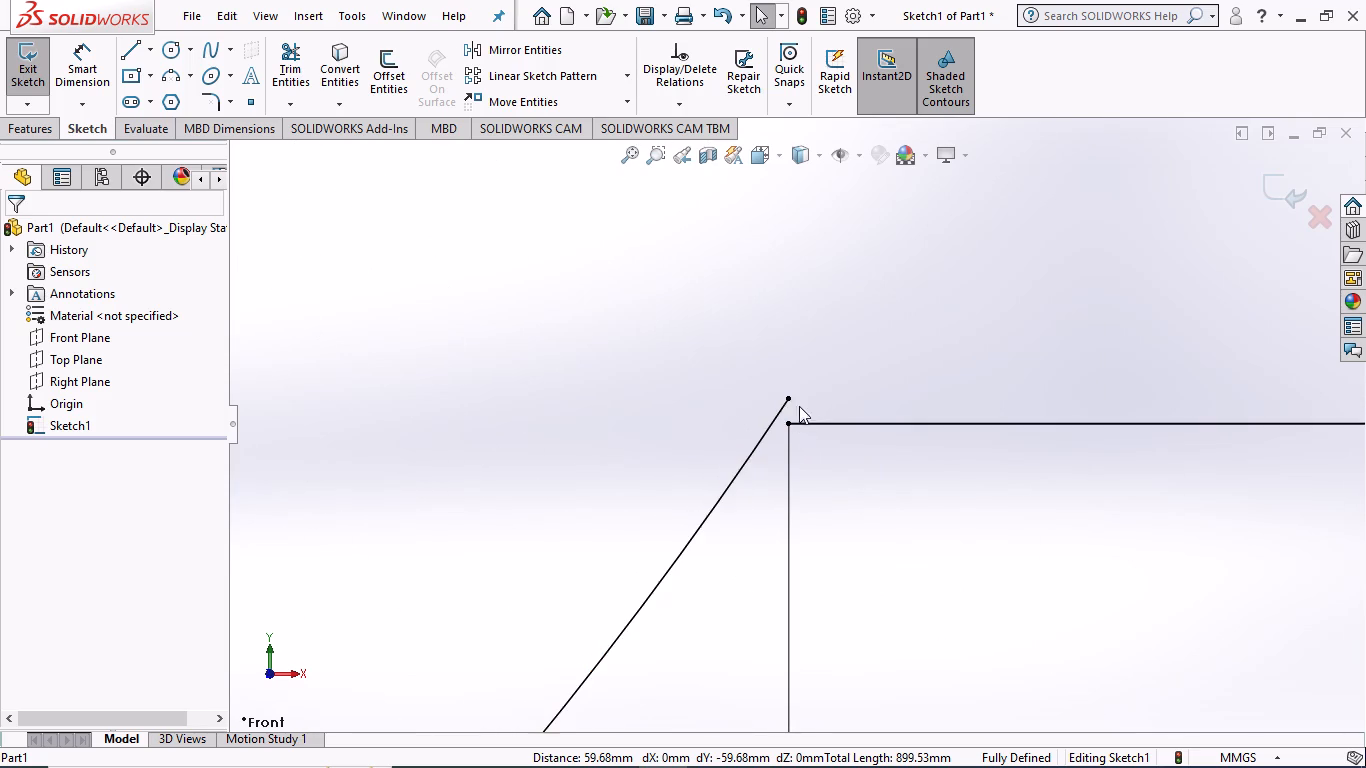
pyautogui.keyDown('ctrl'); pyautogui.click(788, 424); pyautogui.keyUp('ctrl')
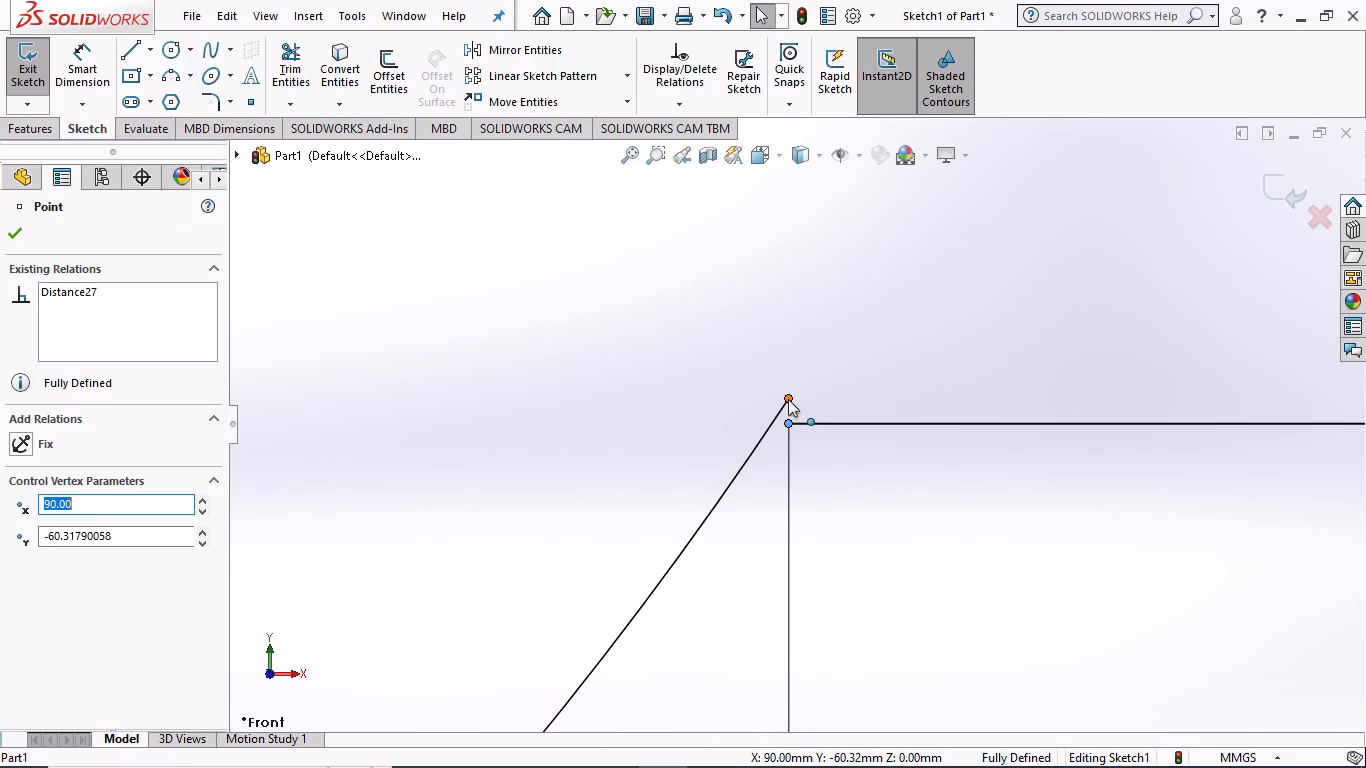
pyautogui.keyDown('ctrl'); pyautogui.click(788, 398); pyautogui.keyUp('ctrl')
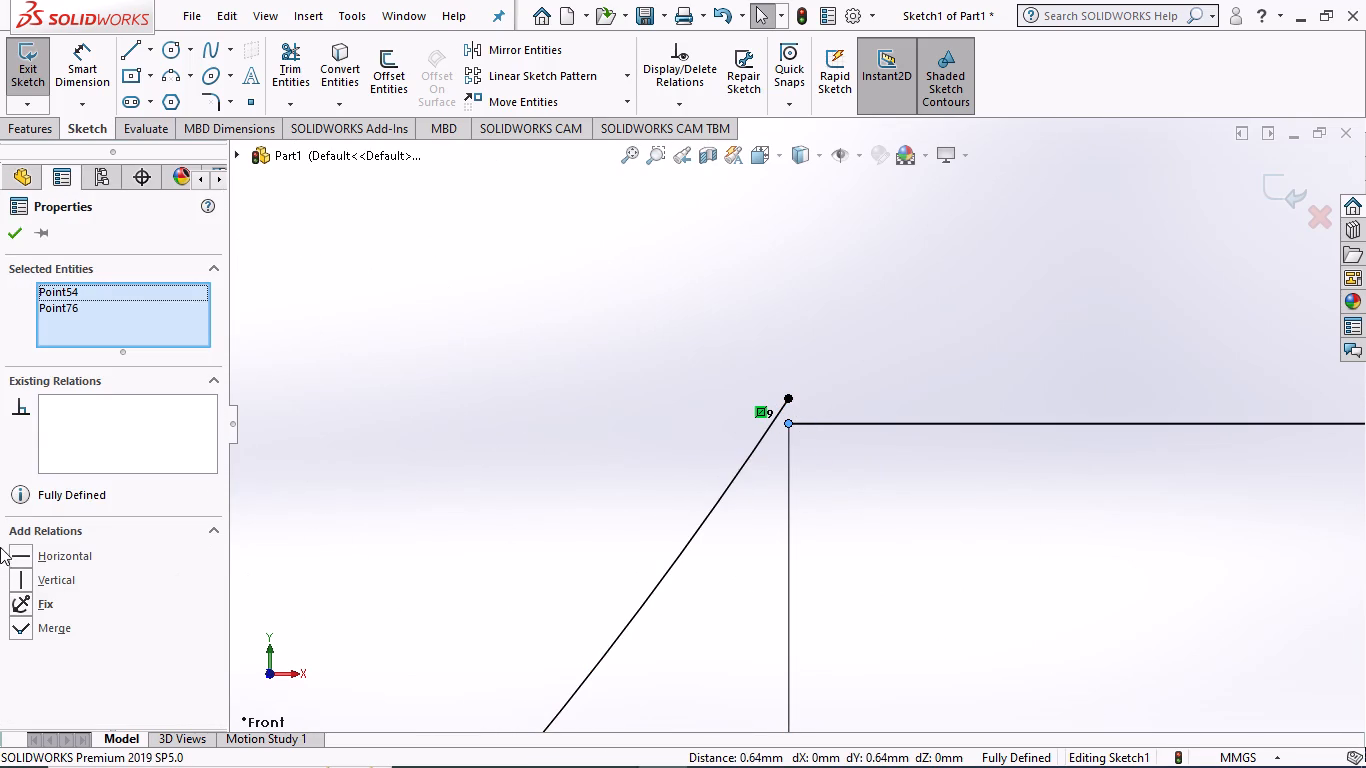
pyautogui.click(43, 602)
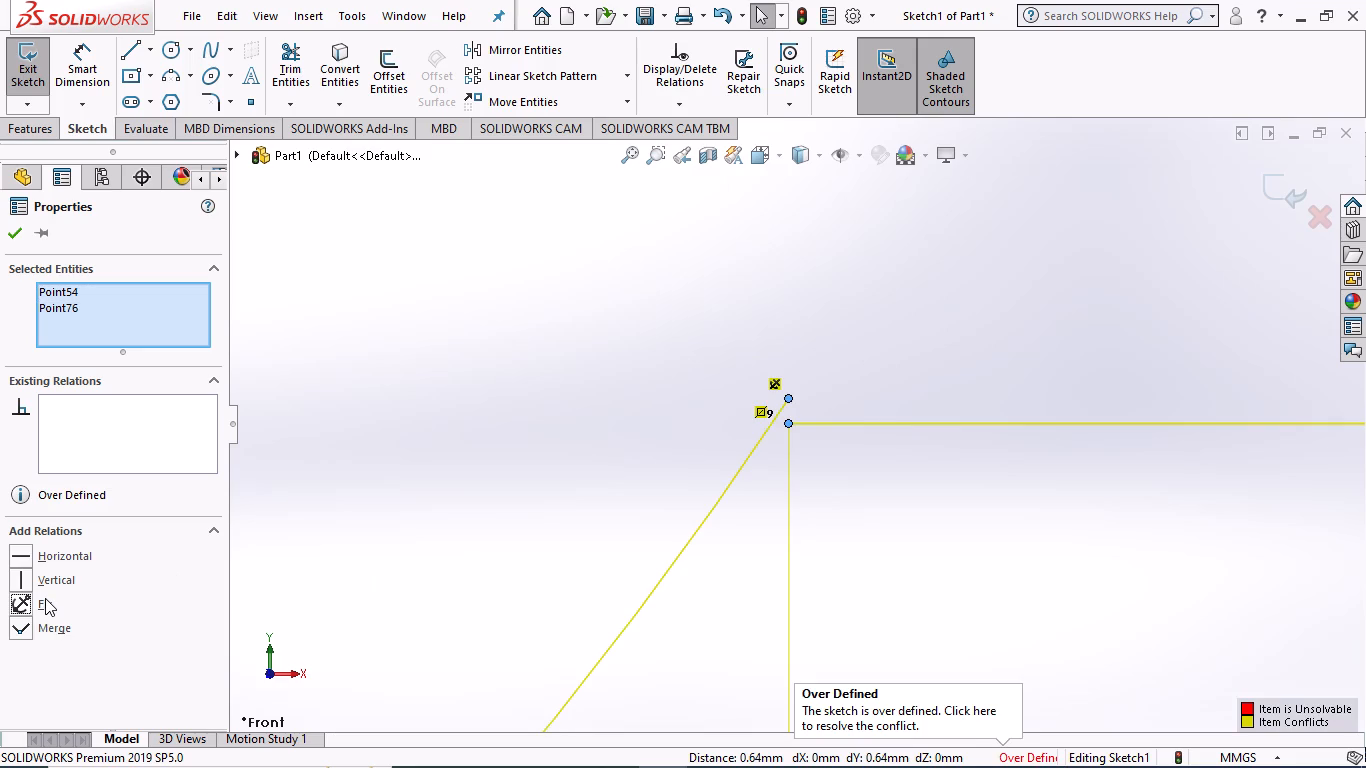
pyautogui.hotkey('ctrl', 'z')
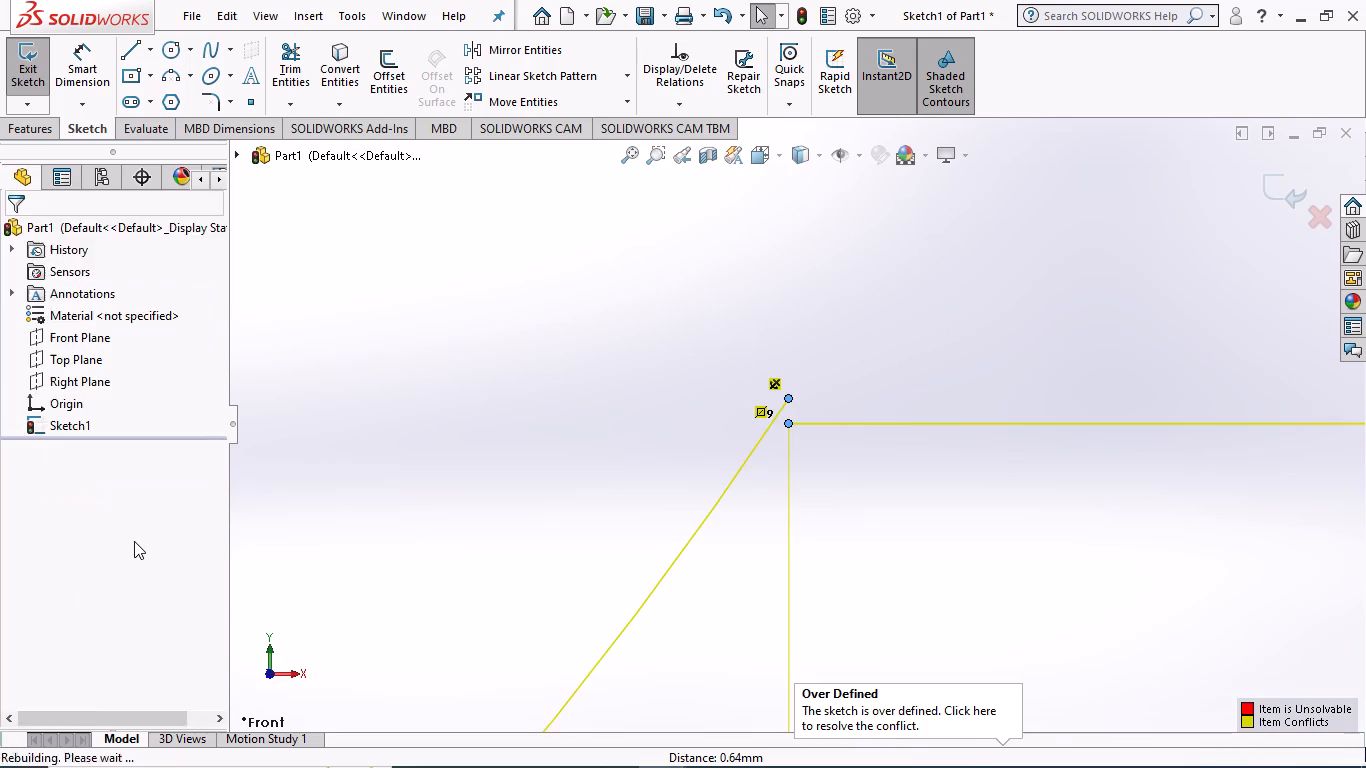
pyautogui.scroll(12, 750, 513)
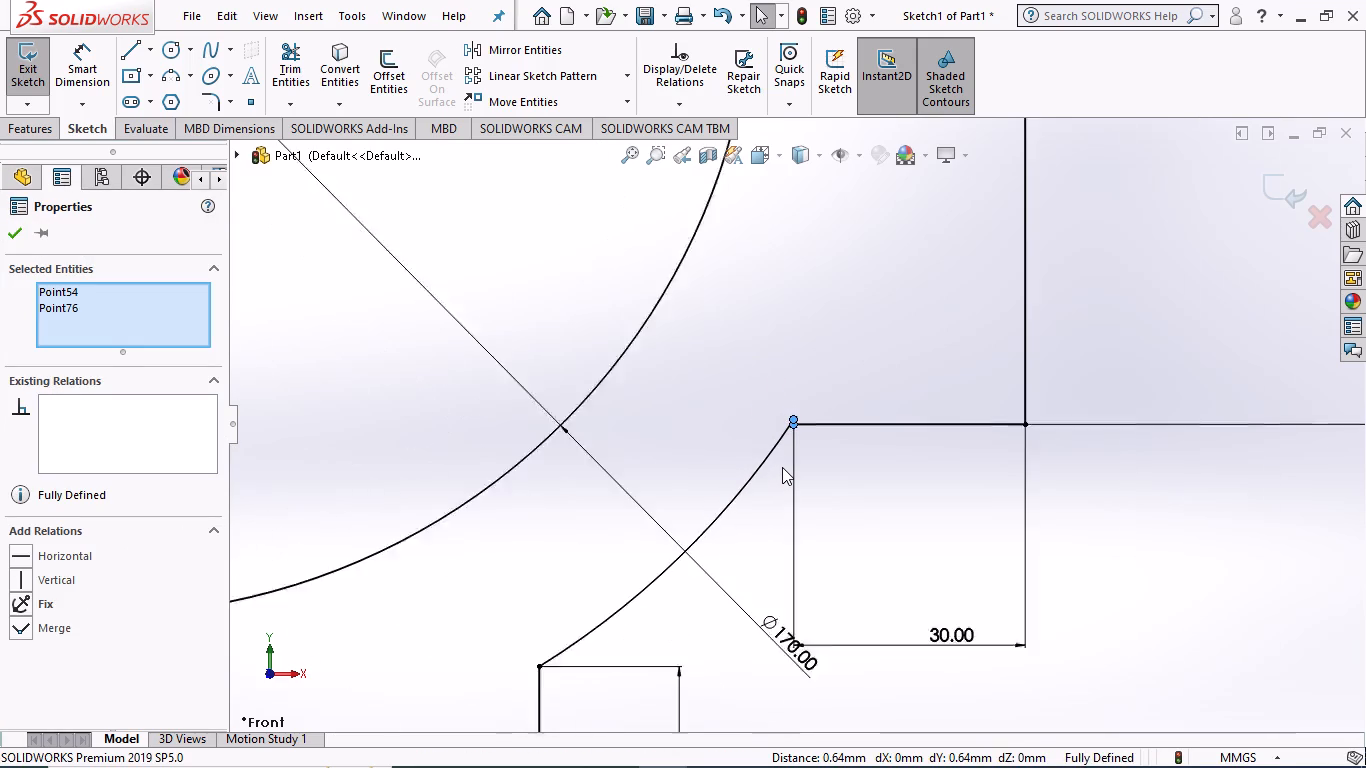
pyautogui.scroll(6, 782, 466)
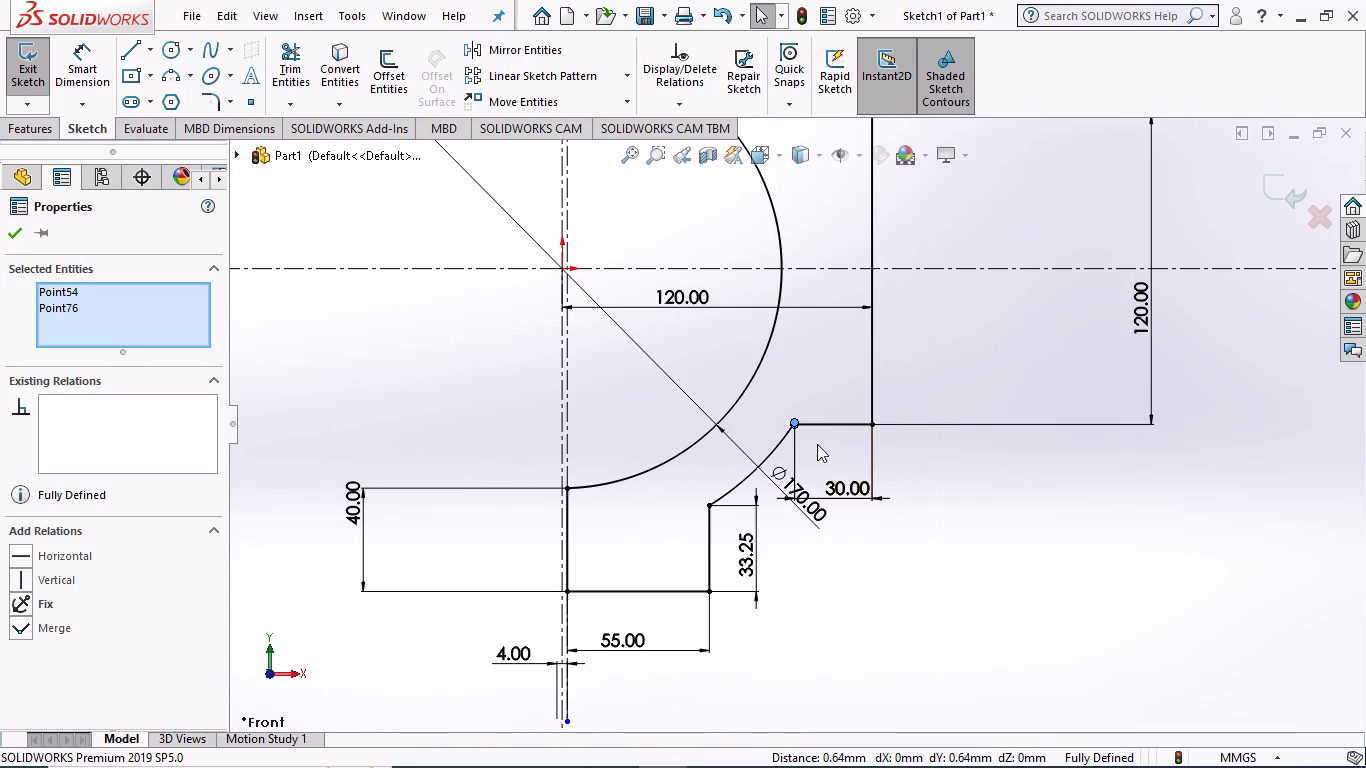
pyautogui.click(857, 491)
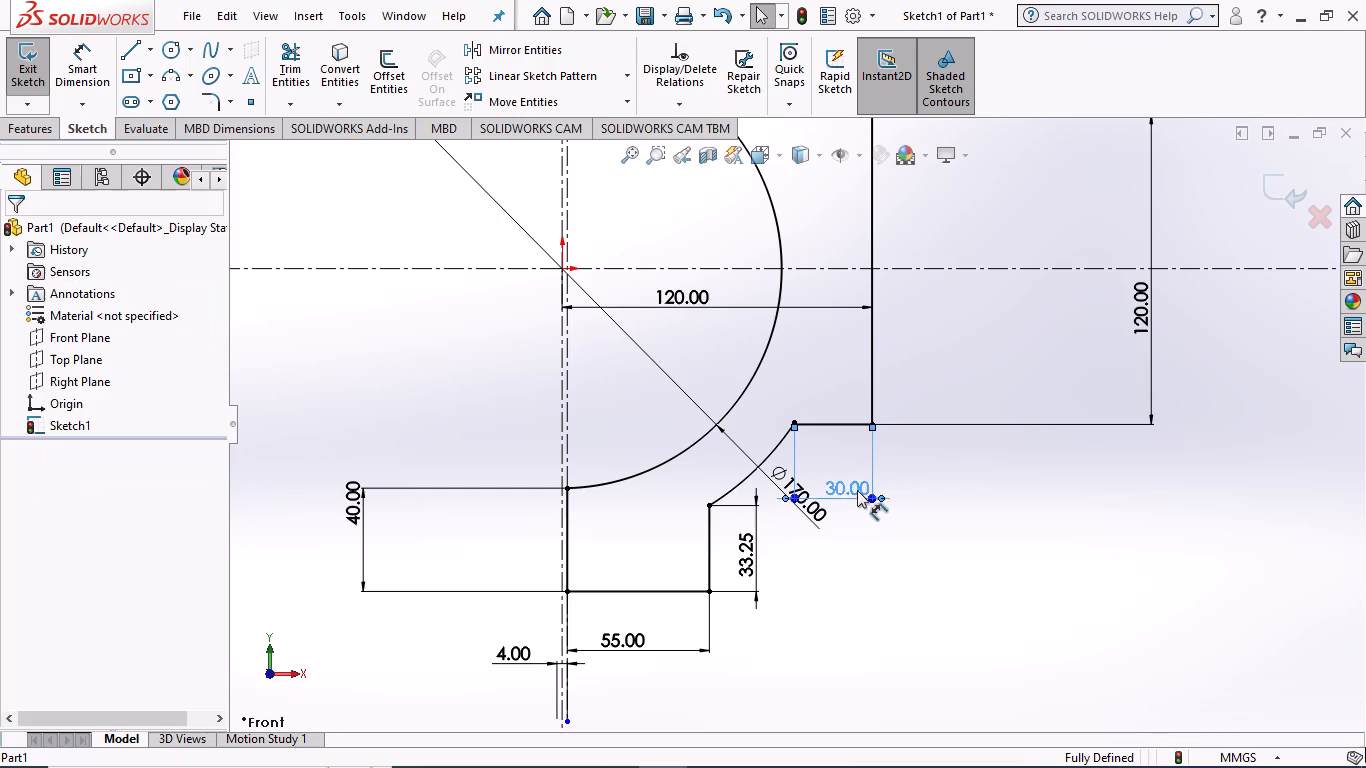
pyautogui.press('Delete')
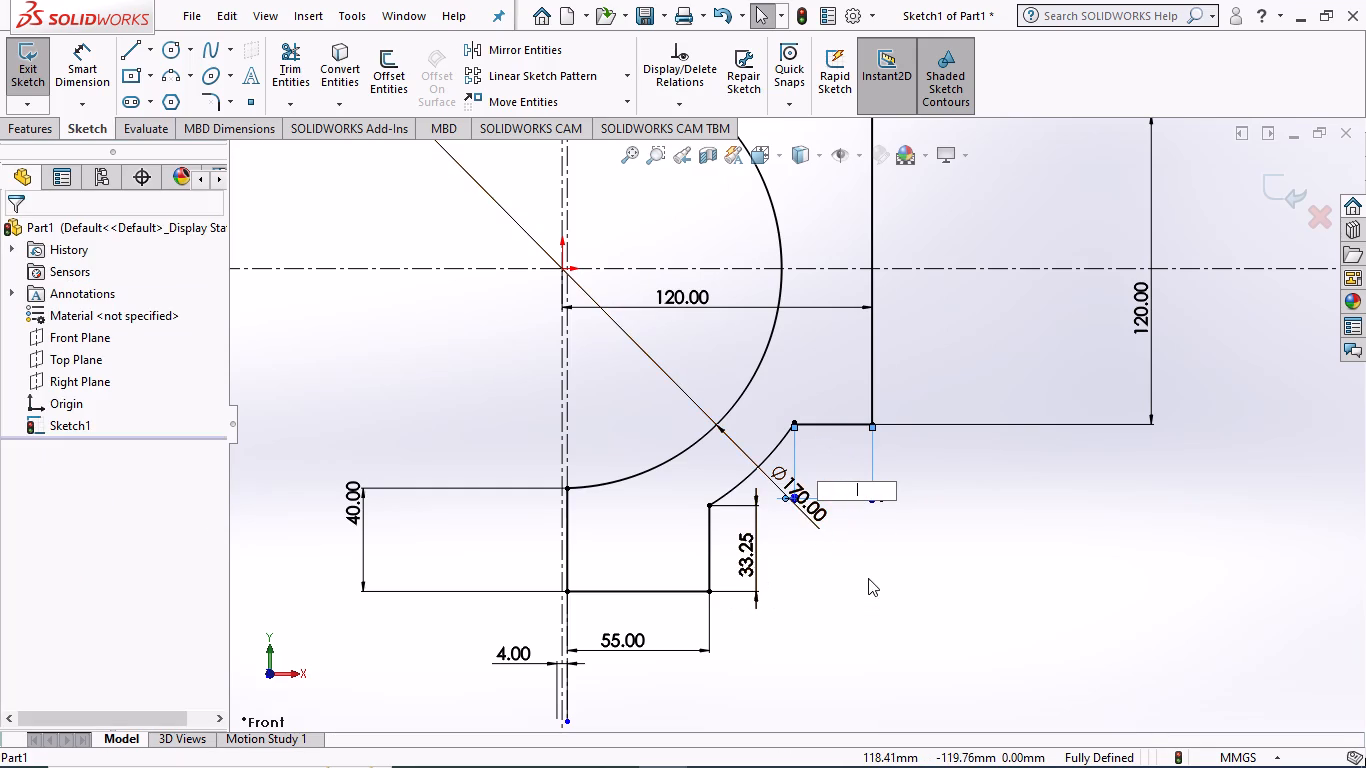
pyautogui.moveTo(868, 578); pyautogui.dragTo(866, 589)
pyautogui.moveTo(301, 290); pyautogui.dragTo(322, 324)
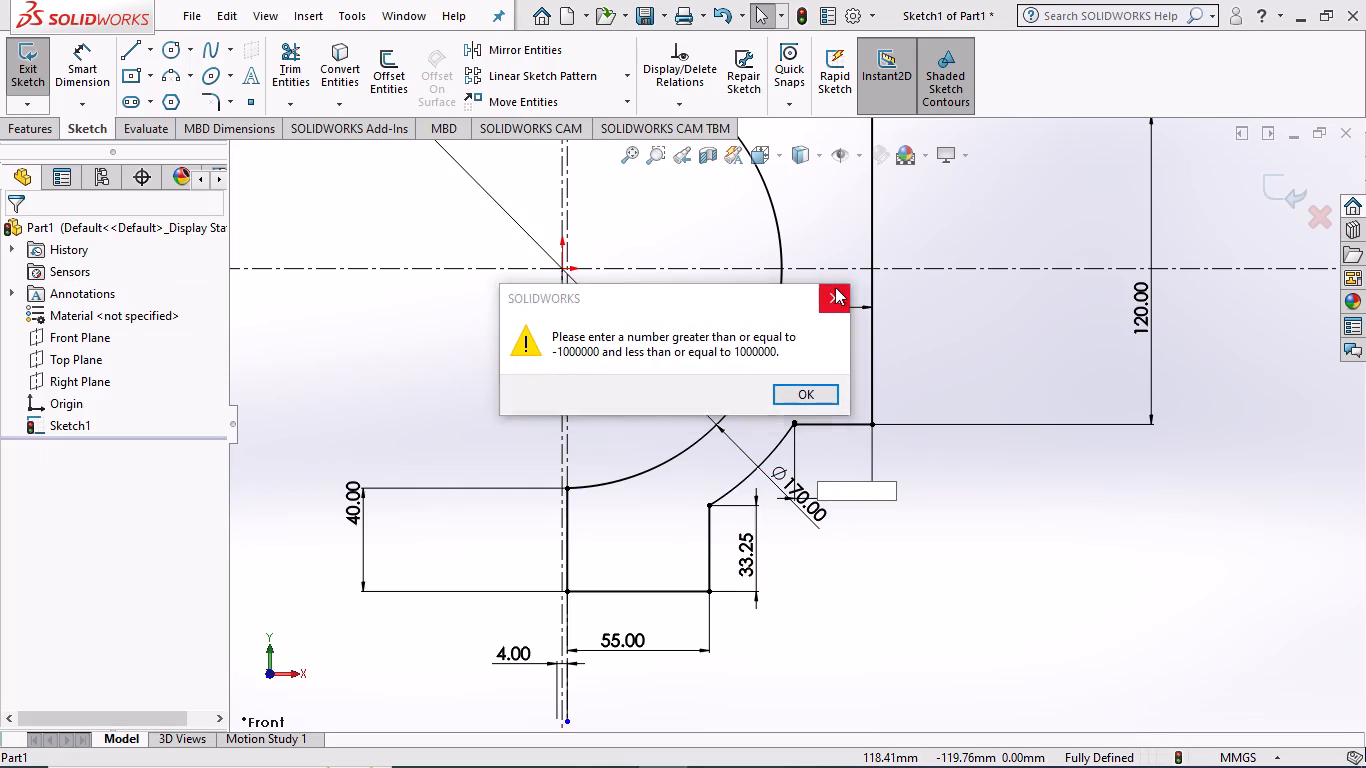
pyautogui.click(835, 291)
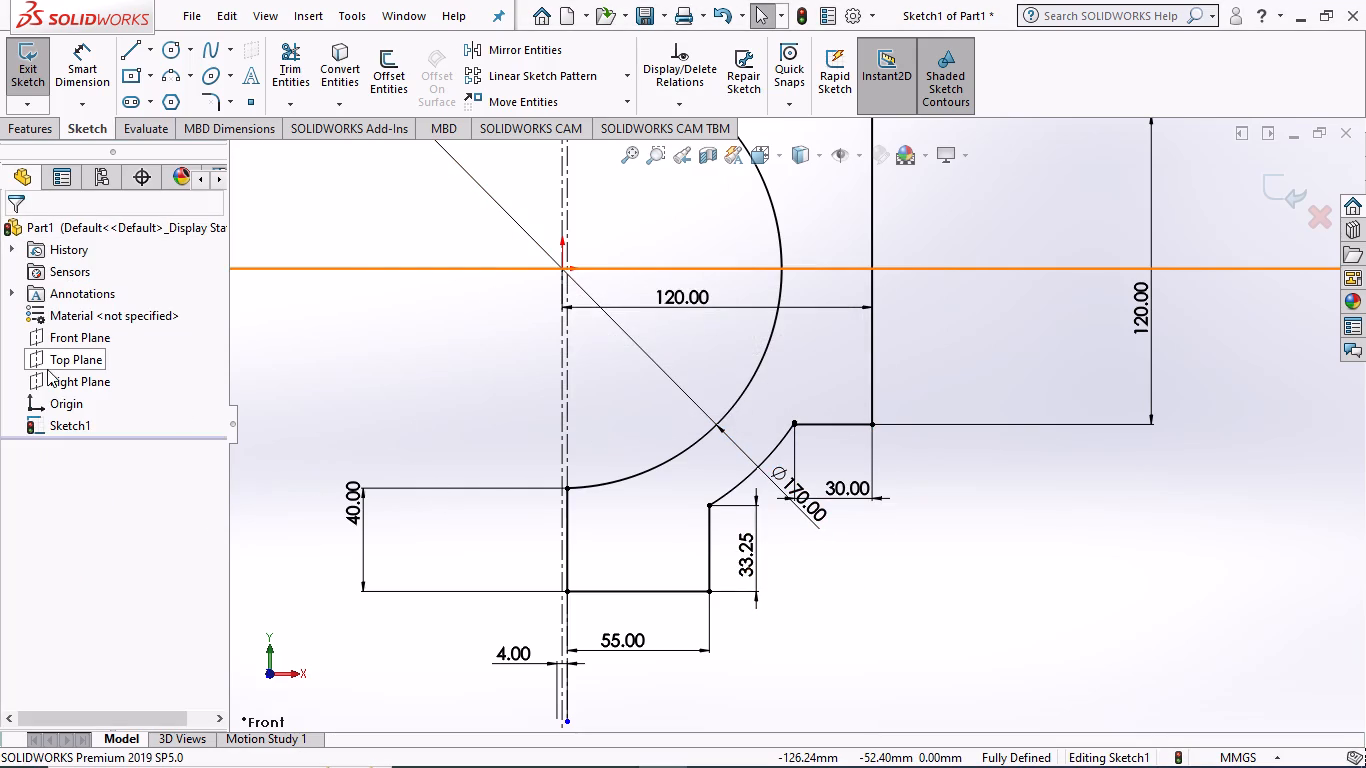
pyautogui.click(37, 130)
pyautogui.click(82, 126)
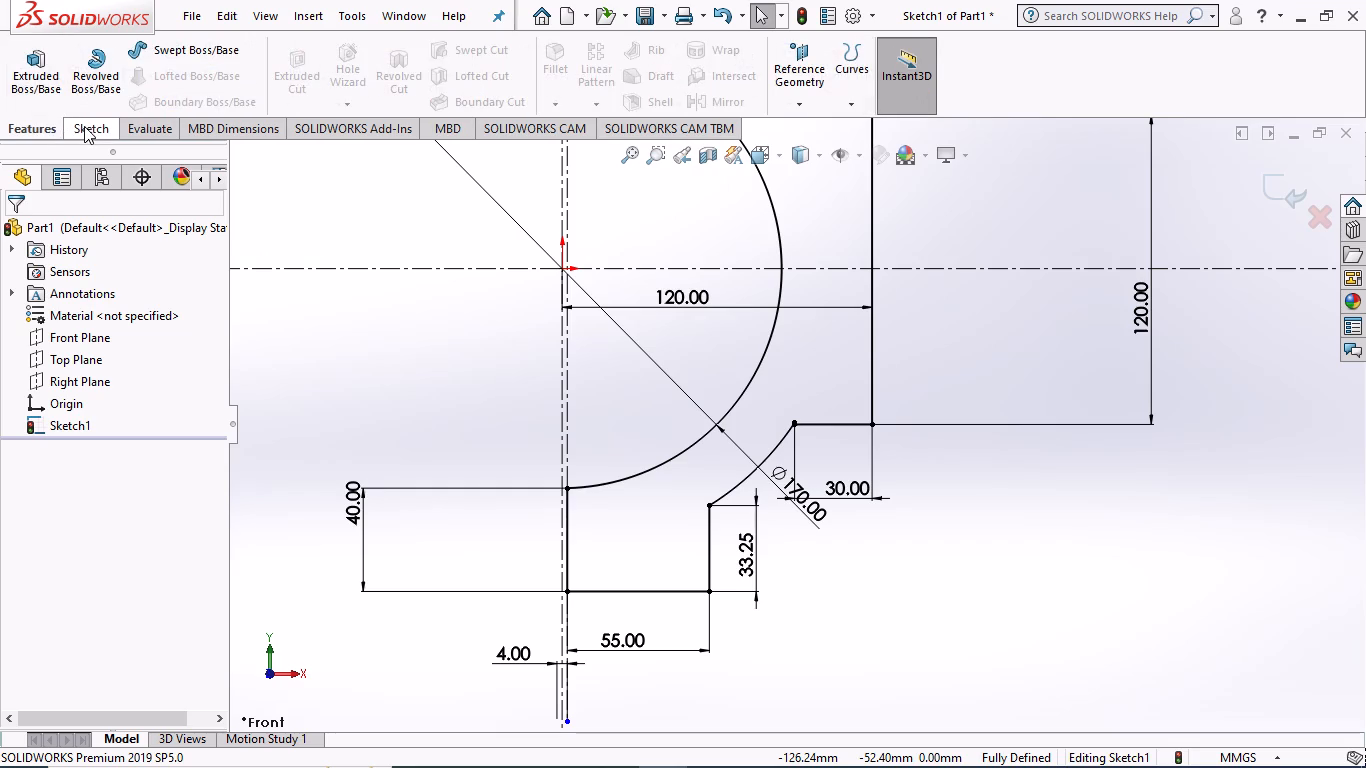
# Delete the side block's lower horizontal edge together with its 30 mm dimension.
pyautogui.click(835, 488)
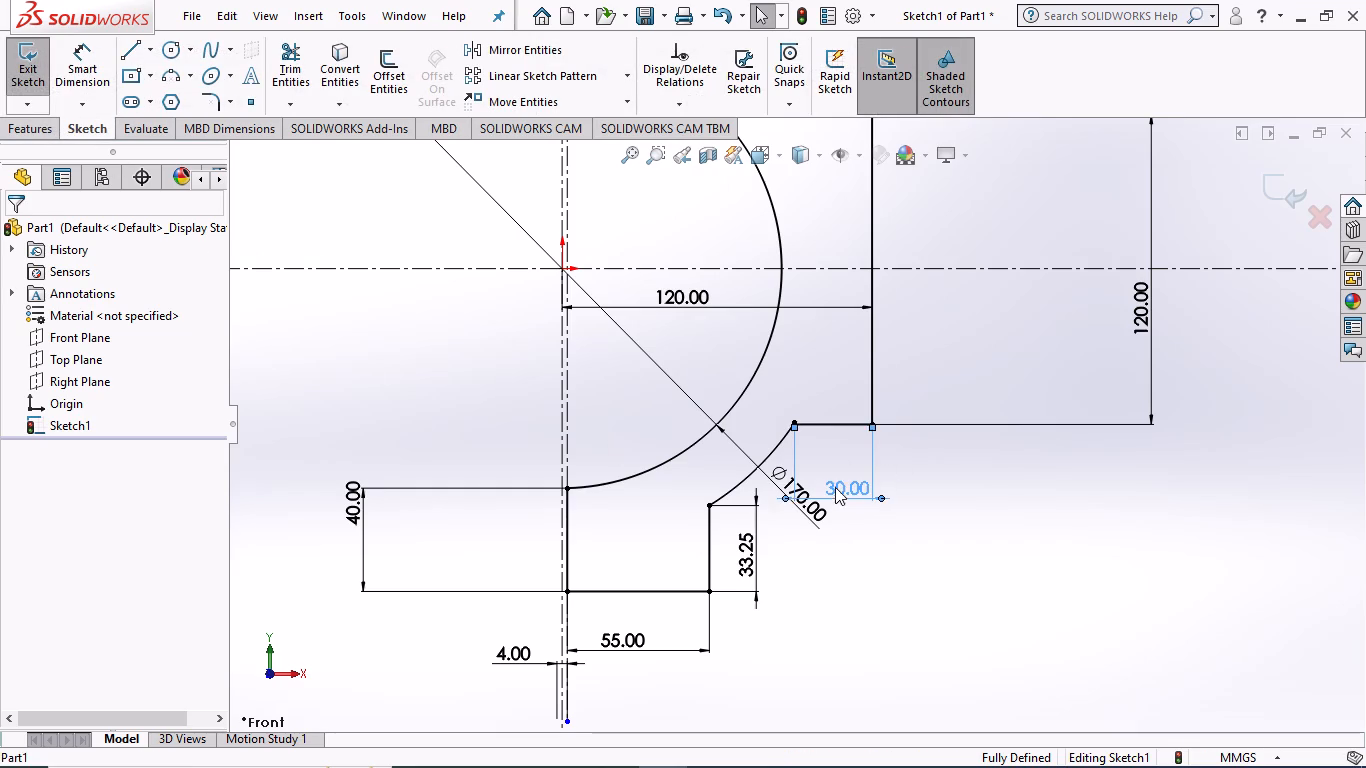
pyautogui.press('Delete')
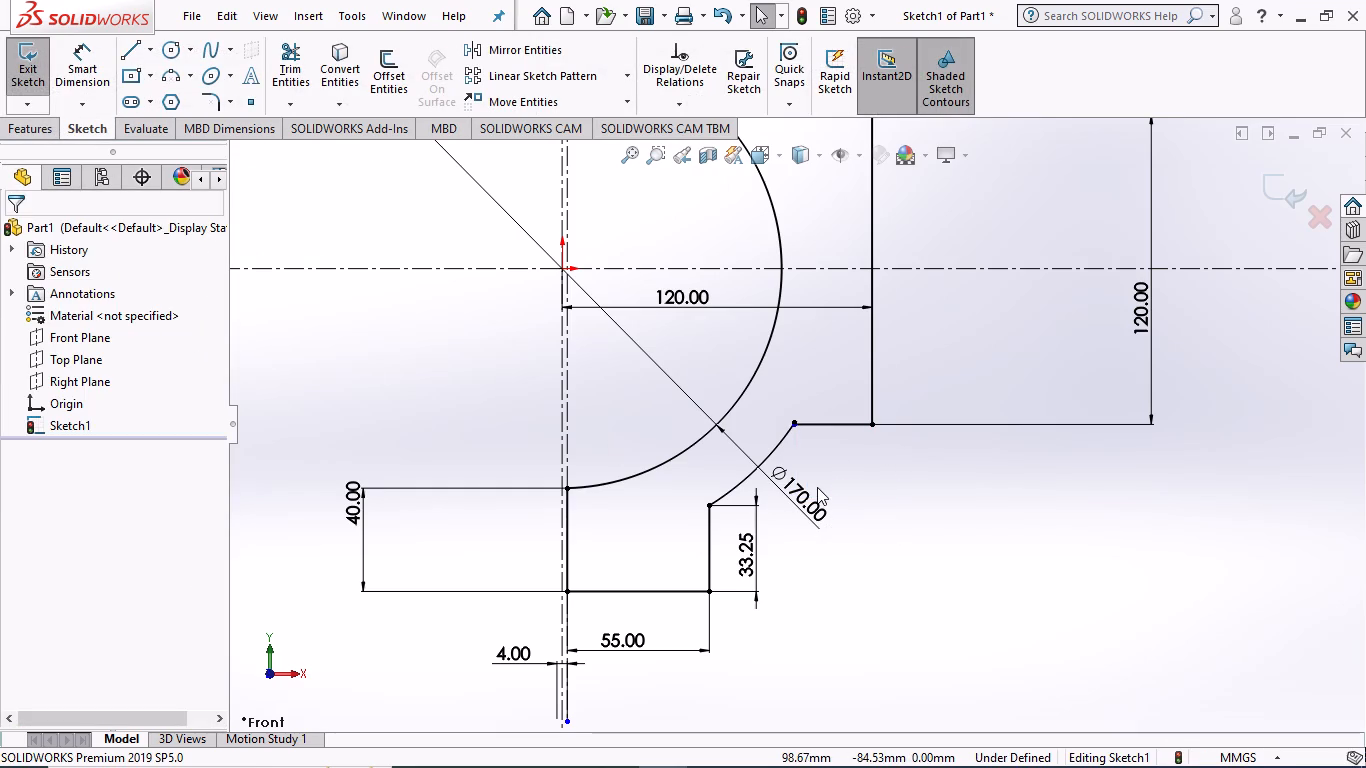
pyautogui.click(819, 421)
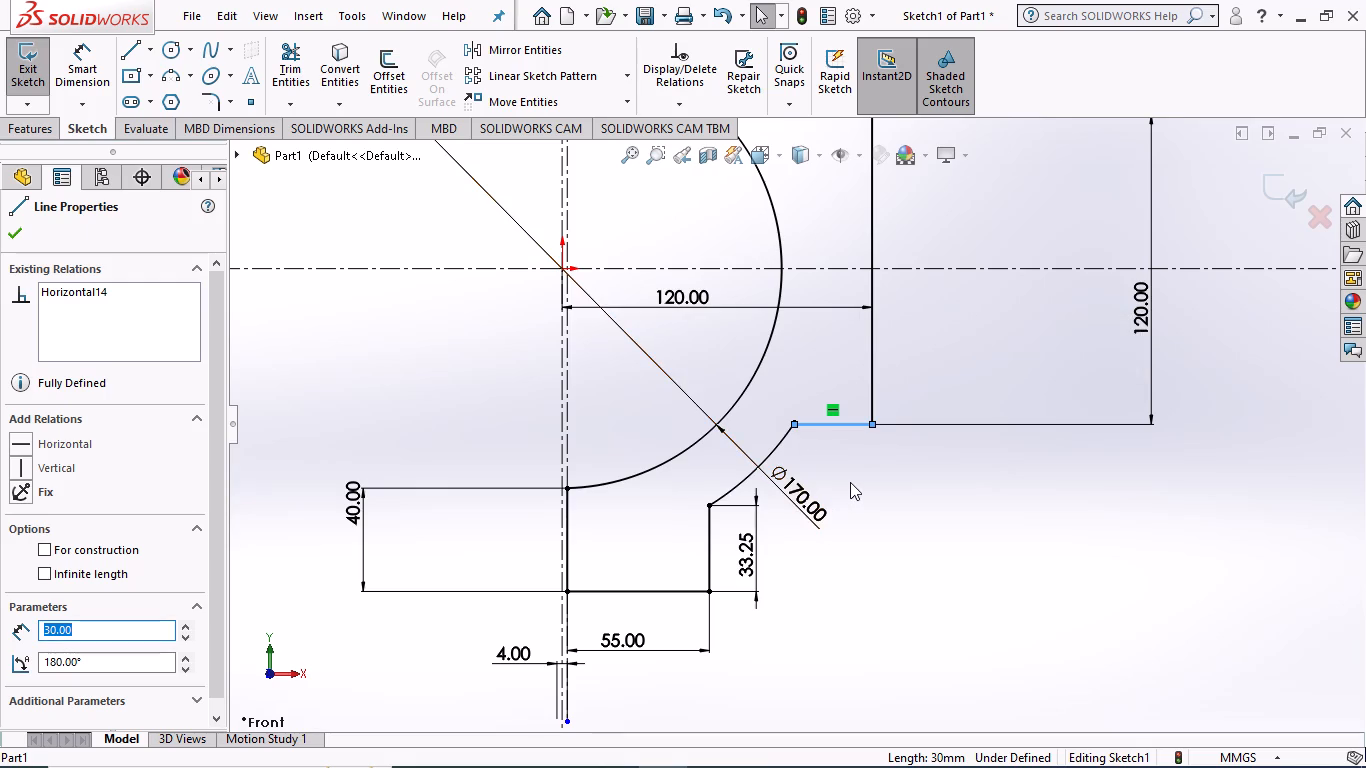
pyautogui.press('Delete')
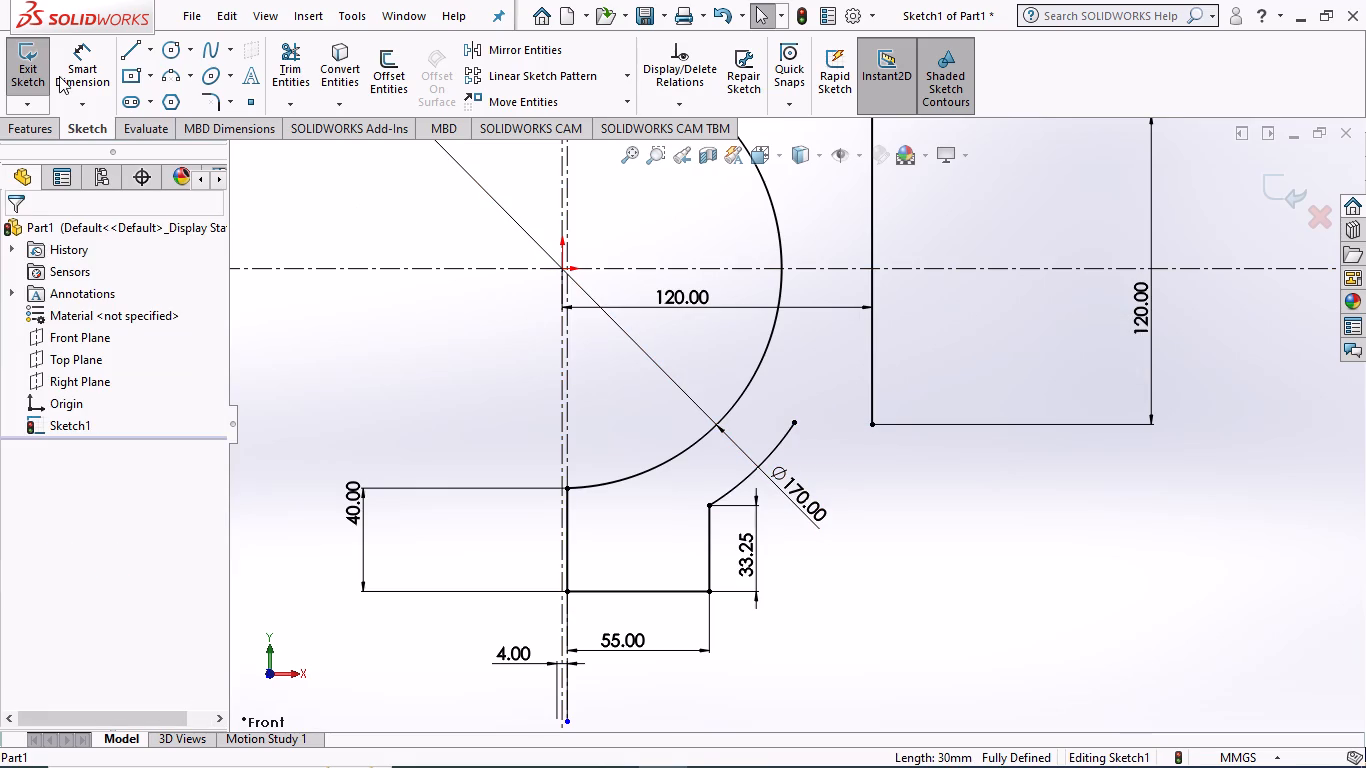
# Draw a line about 30 mm long from the mirrored arc's upper endpoint to the side block's lower outer corner.
pyautogui.click(127, 45)
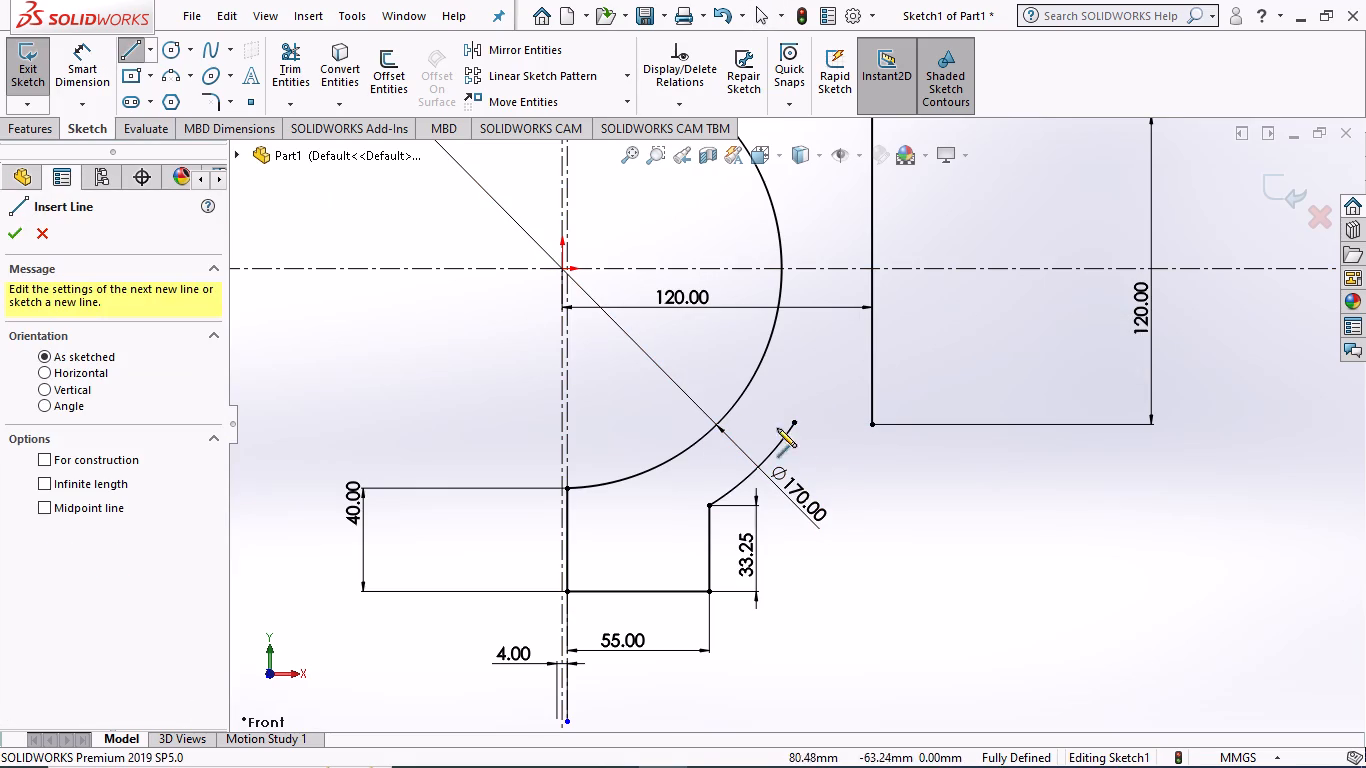
pyautogui.click(793, 422)
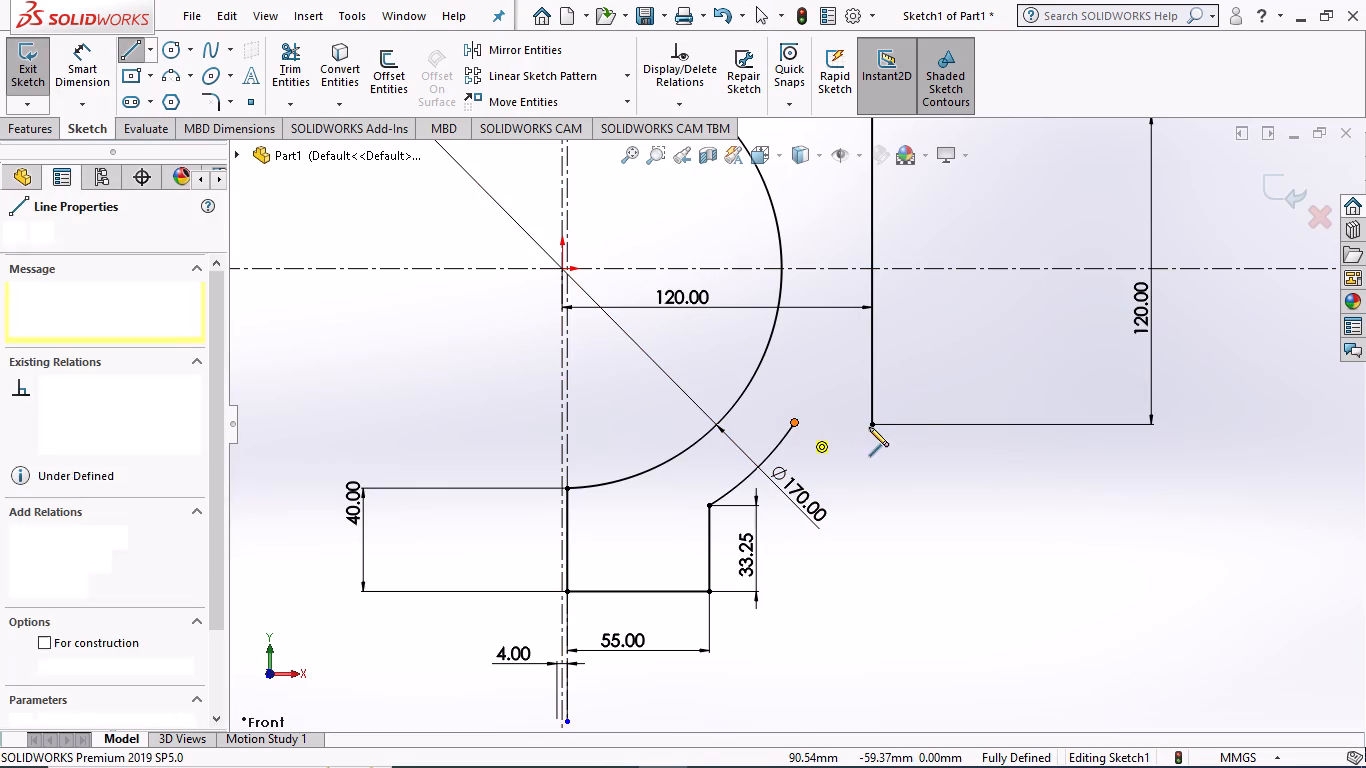
pyautogui.click(869, 420)
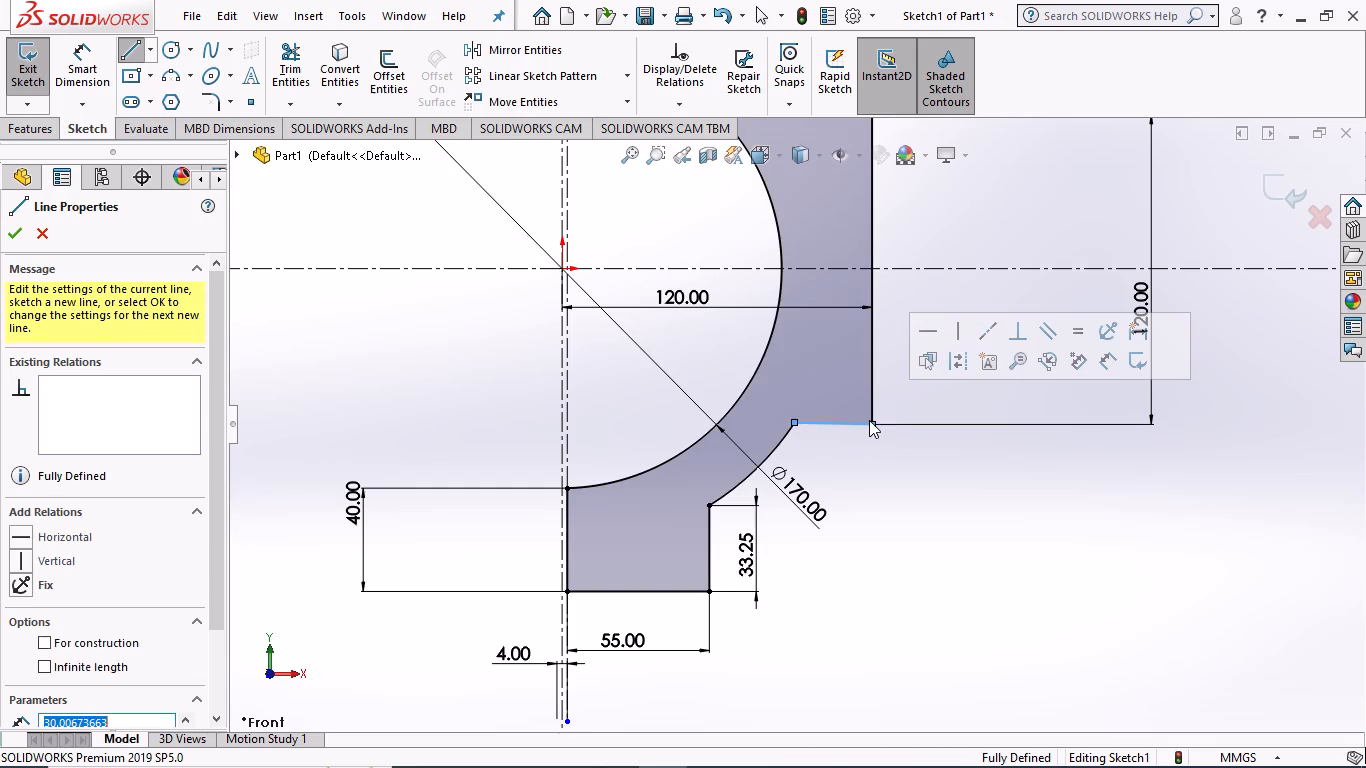
pyautogui.press('Escape')
pyautogui.press('Escape')
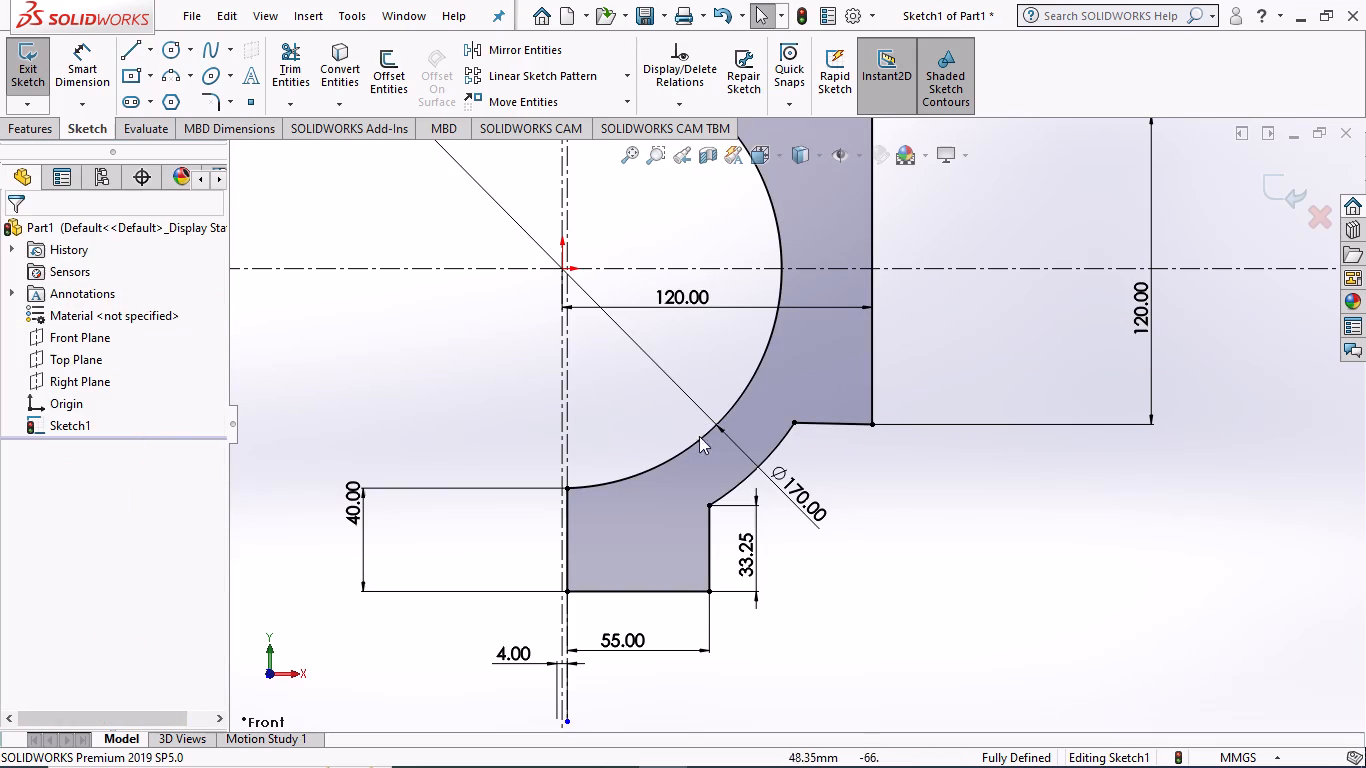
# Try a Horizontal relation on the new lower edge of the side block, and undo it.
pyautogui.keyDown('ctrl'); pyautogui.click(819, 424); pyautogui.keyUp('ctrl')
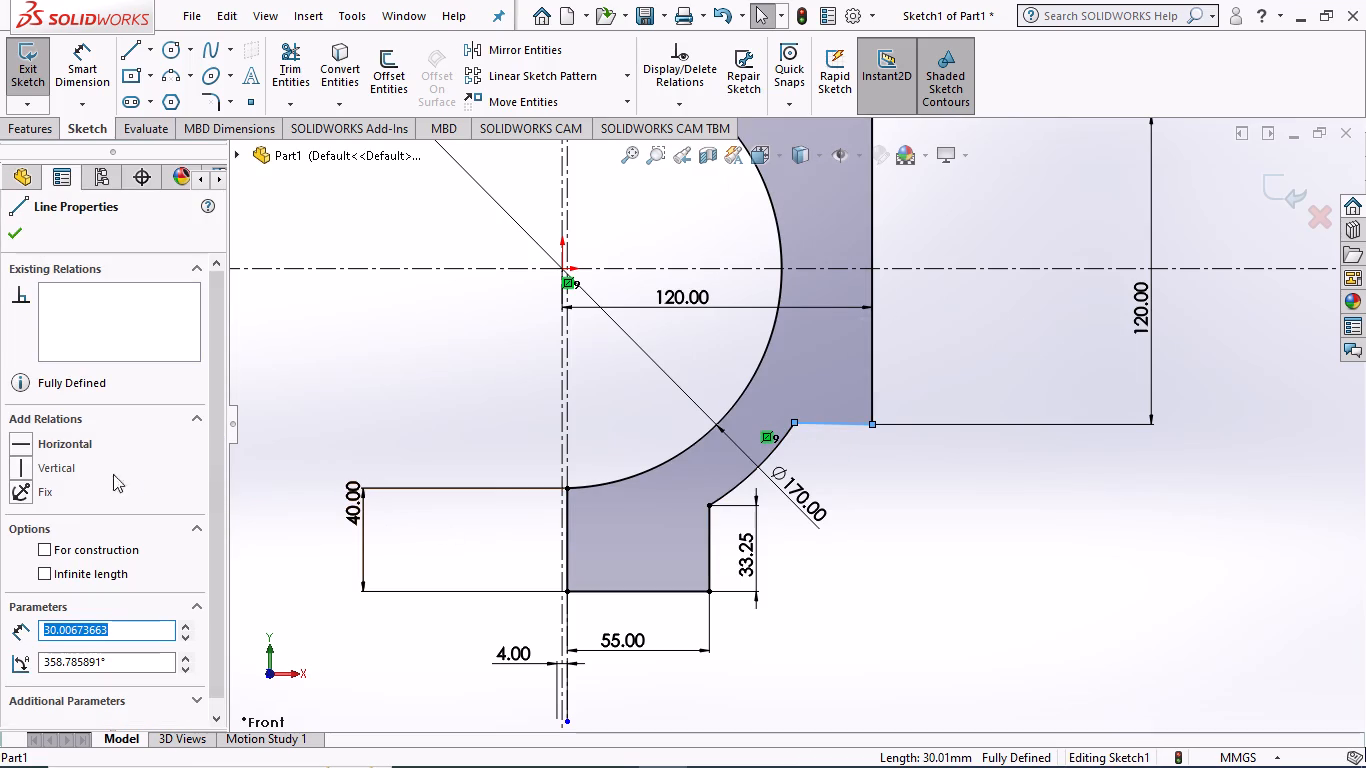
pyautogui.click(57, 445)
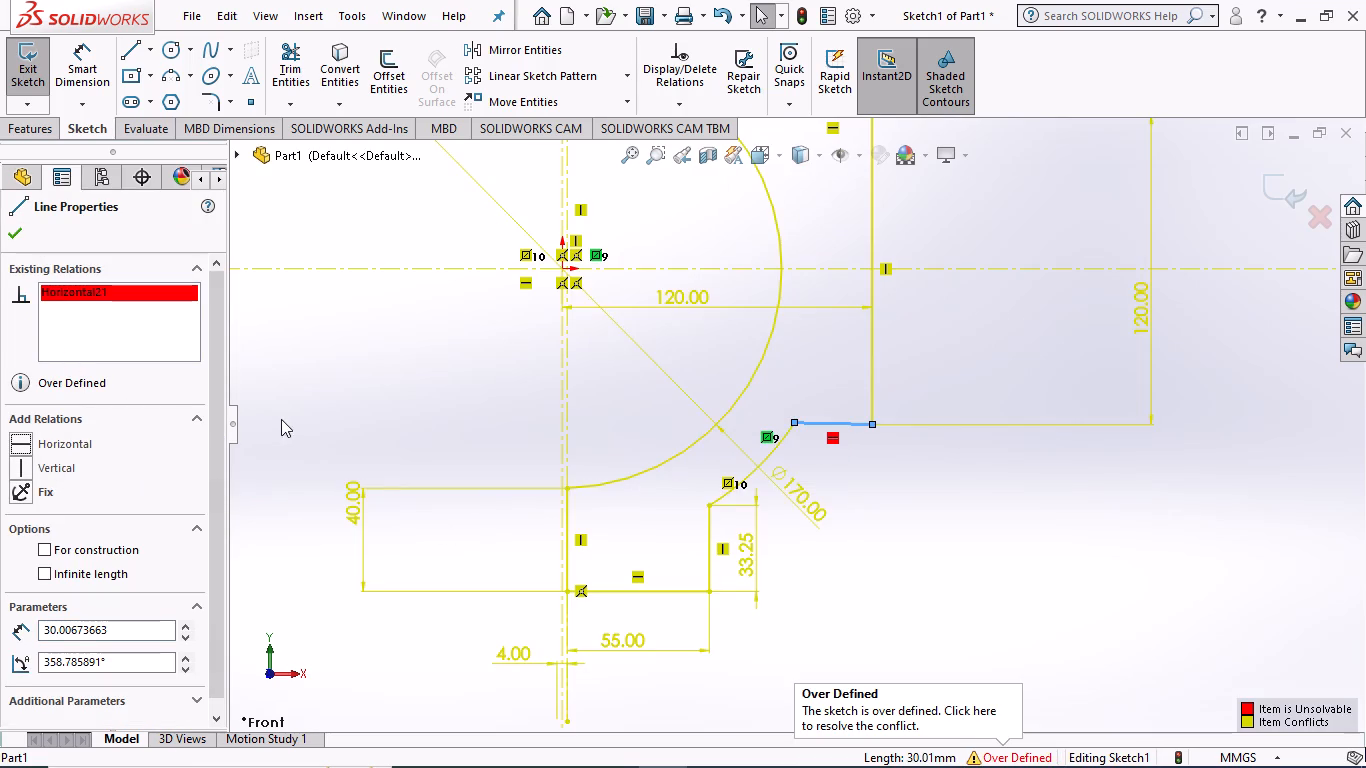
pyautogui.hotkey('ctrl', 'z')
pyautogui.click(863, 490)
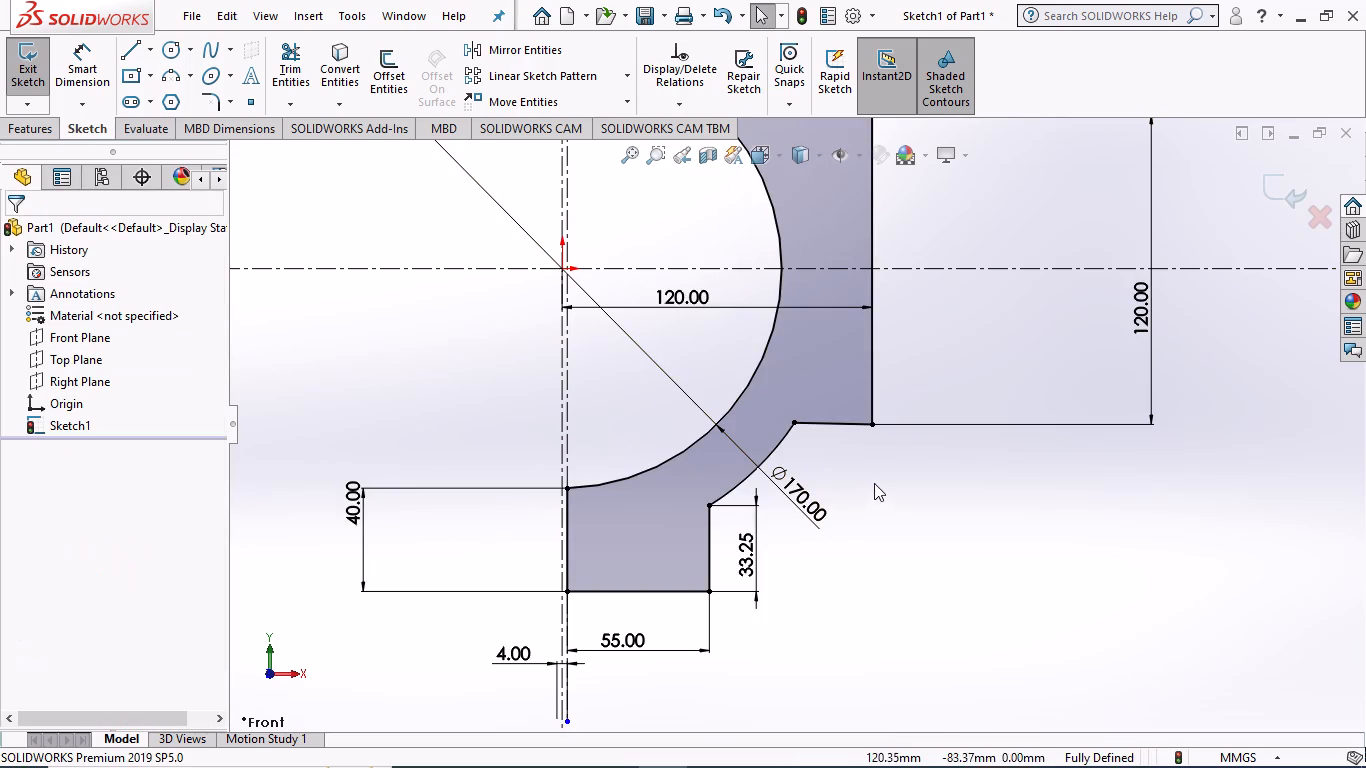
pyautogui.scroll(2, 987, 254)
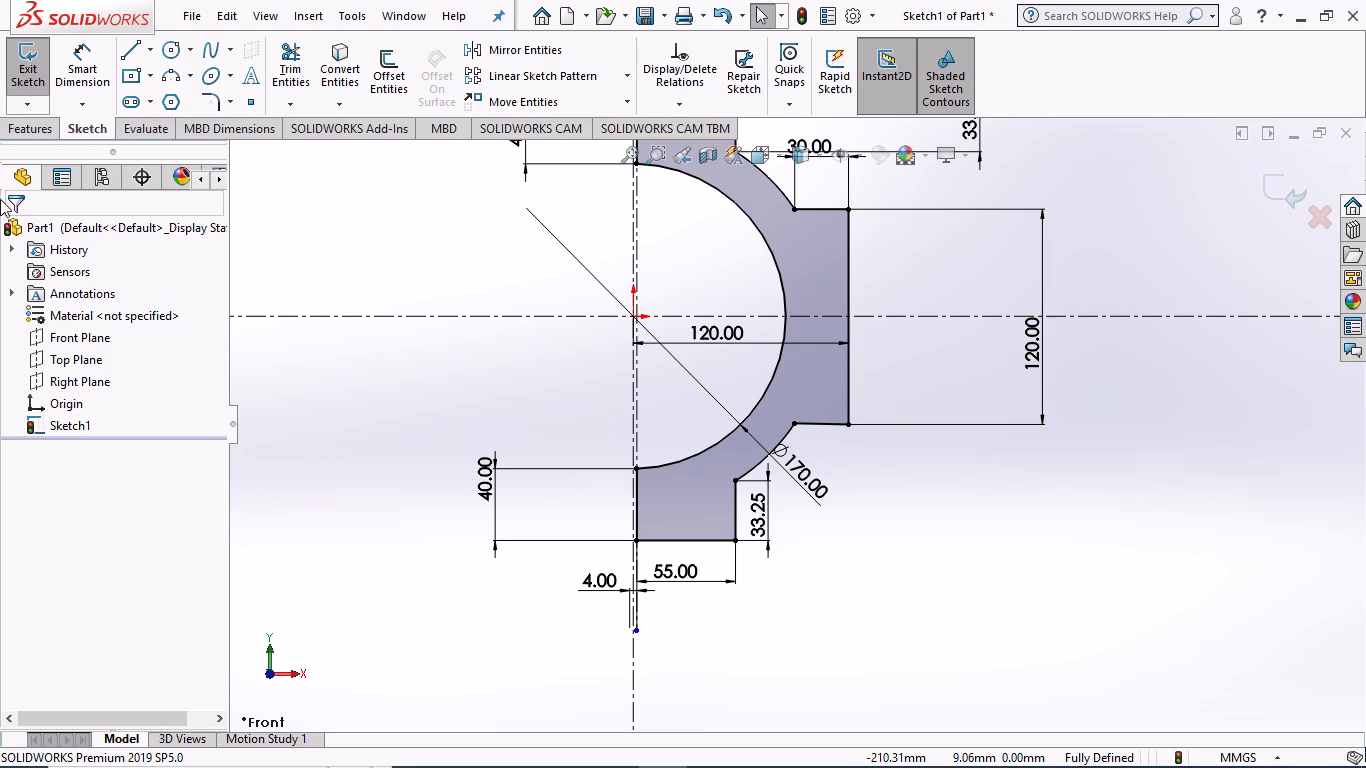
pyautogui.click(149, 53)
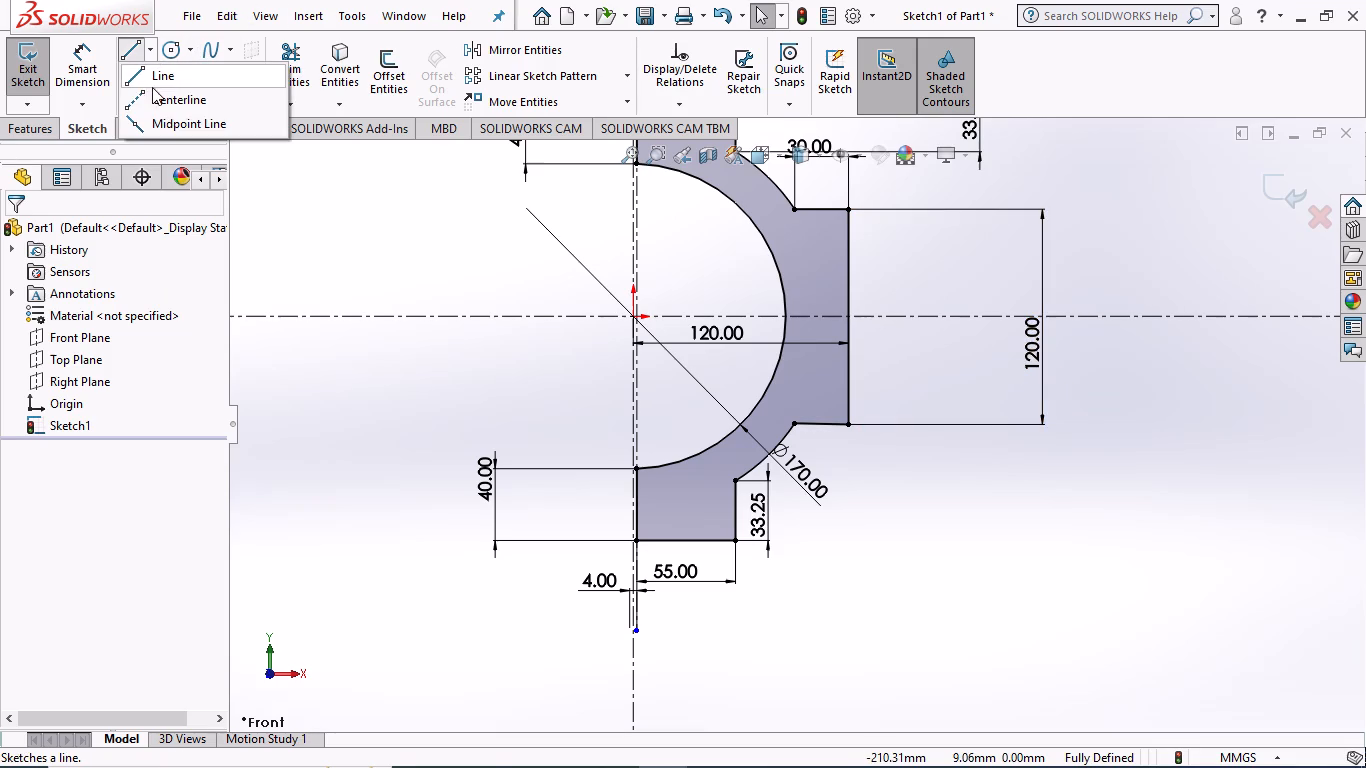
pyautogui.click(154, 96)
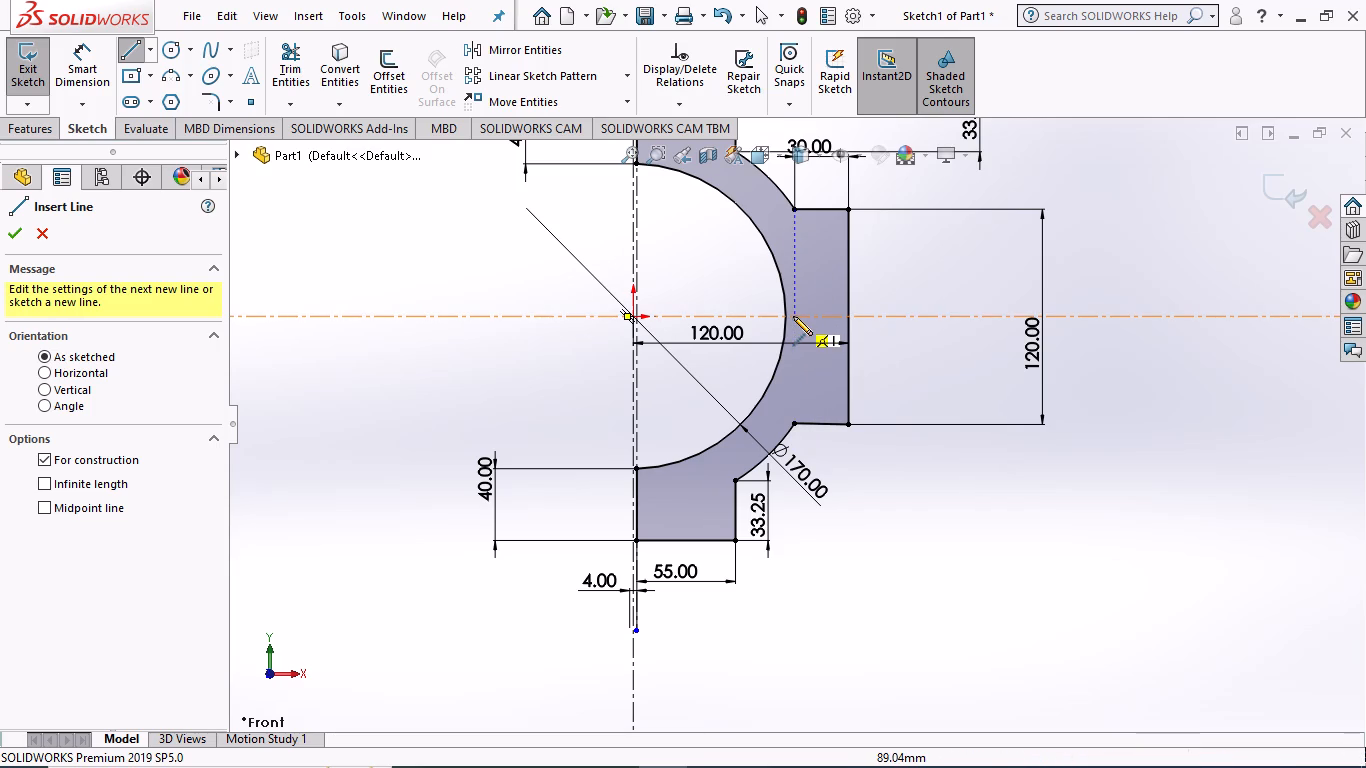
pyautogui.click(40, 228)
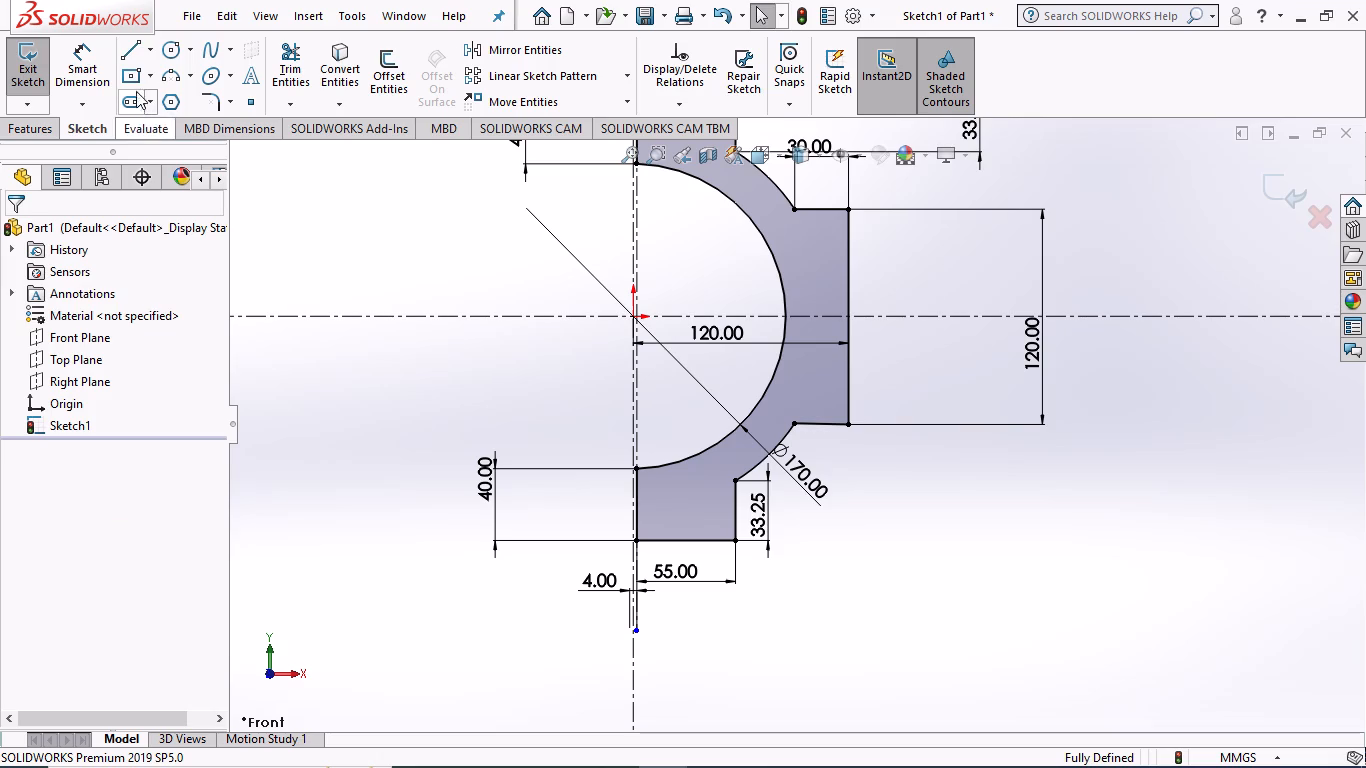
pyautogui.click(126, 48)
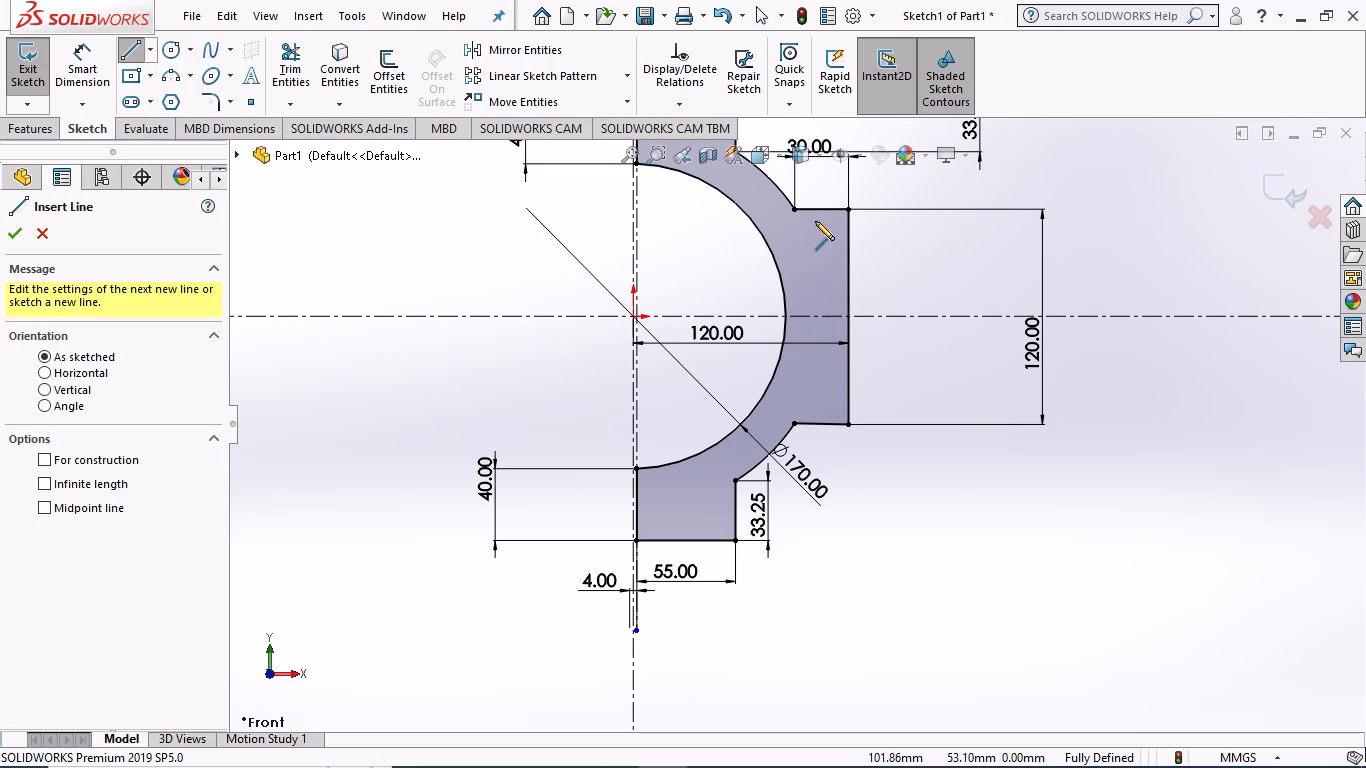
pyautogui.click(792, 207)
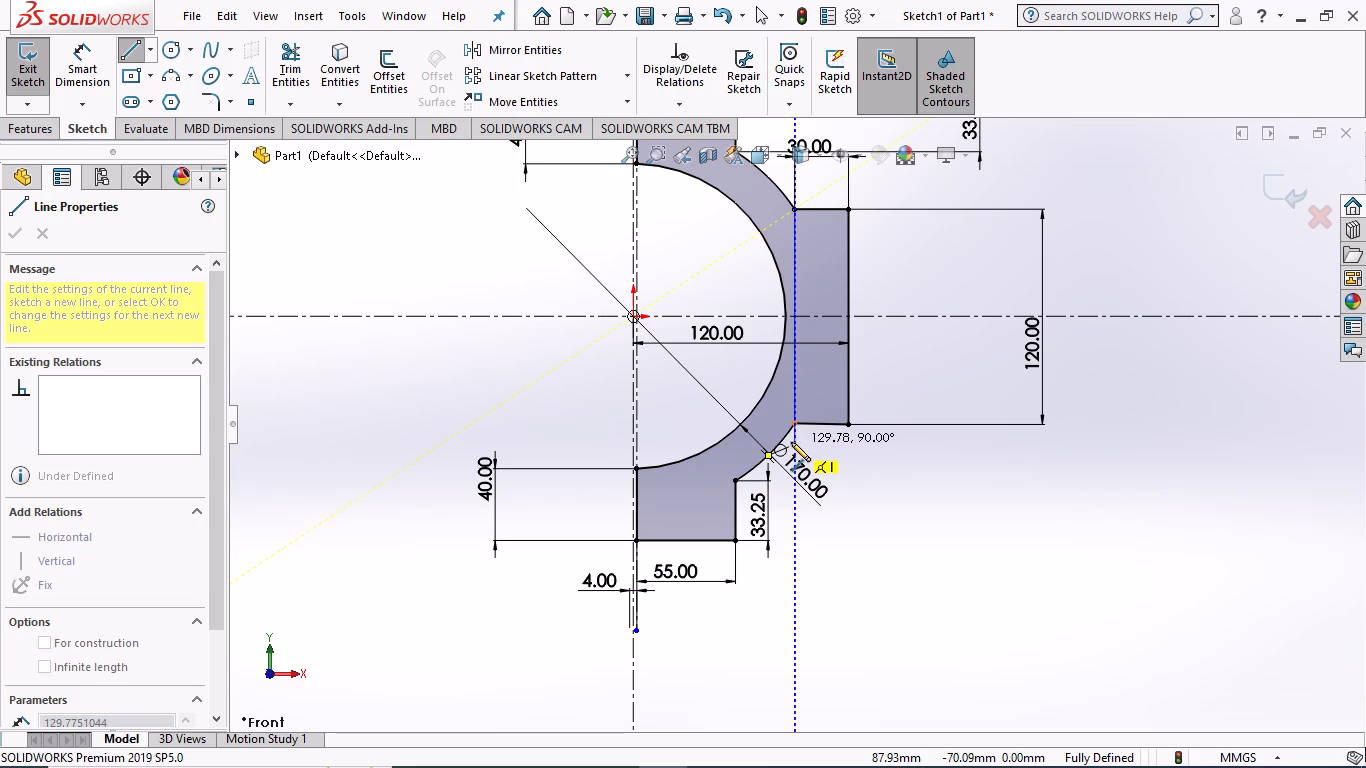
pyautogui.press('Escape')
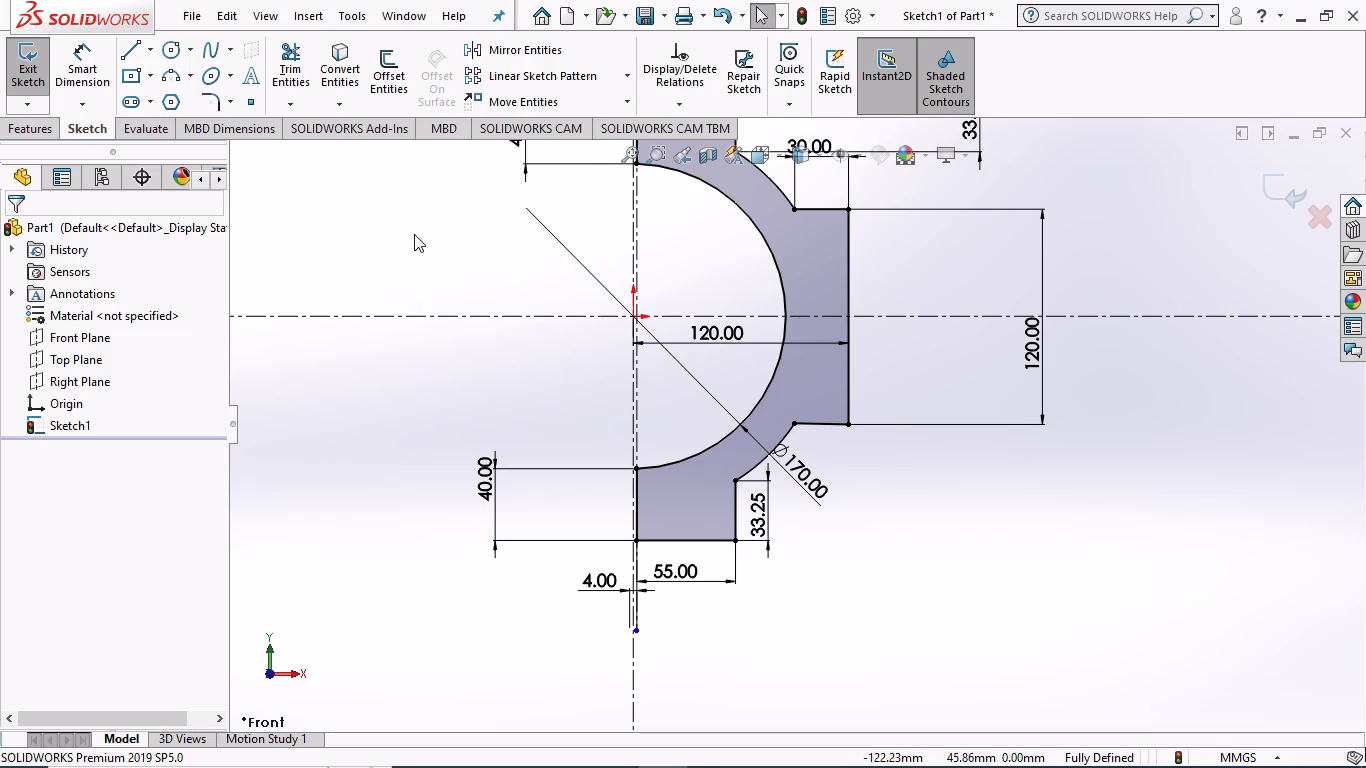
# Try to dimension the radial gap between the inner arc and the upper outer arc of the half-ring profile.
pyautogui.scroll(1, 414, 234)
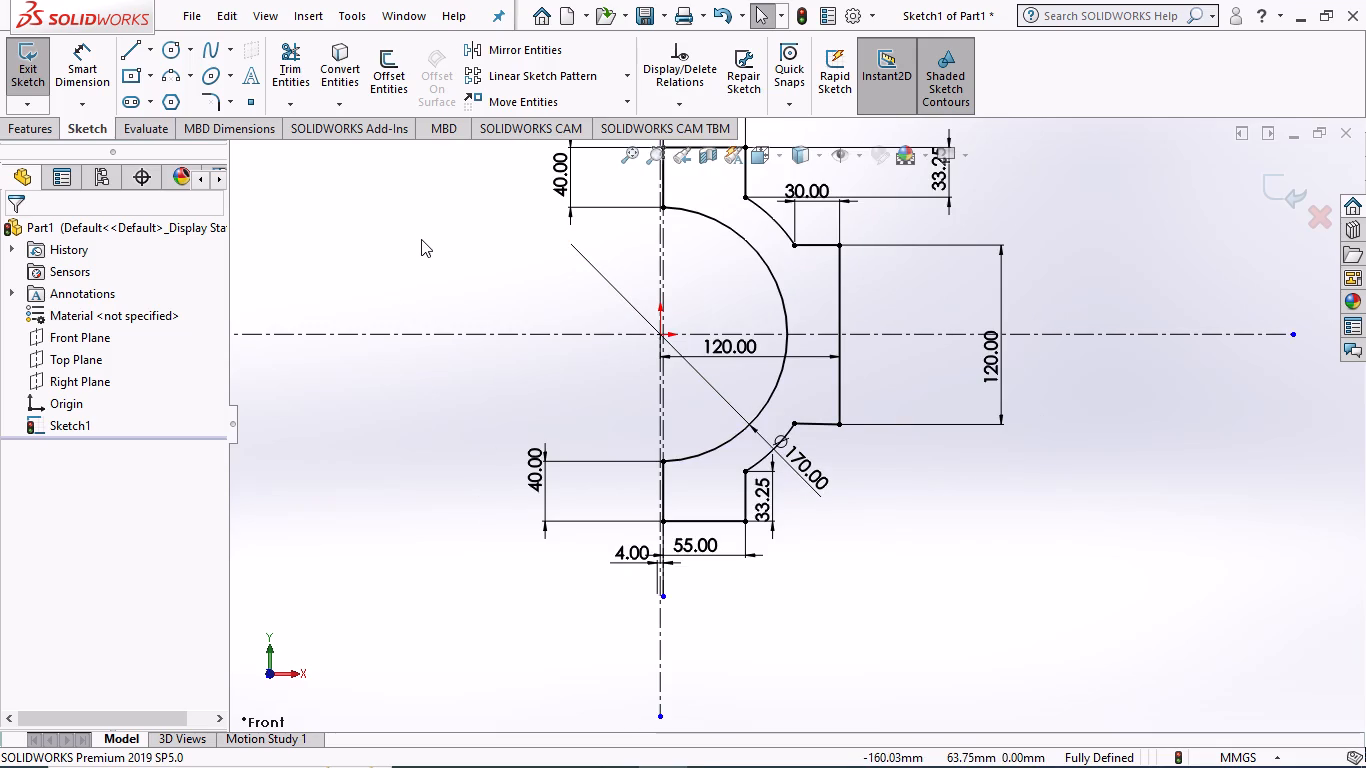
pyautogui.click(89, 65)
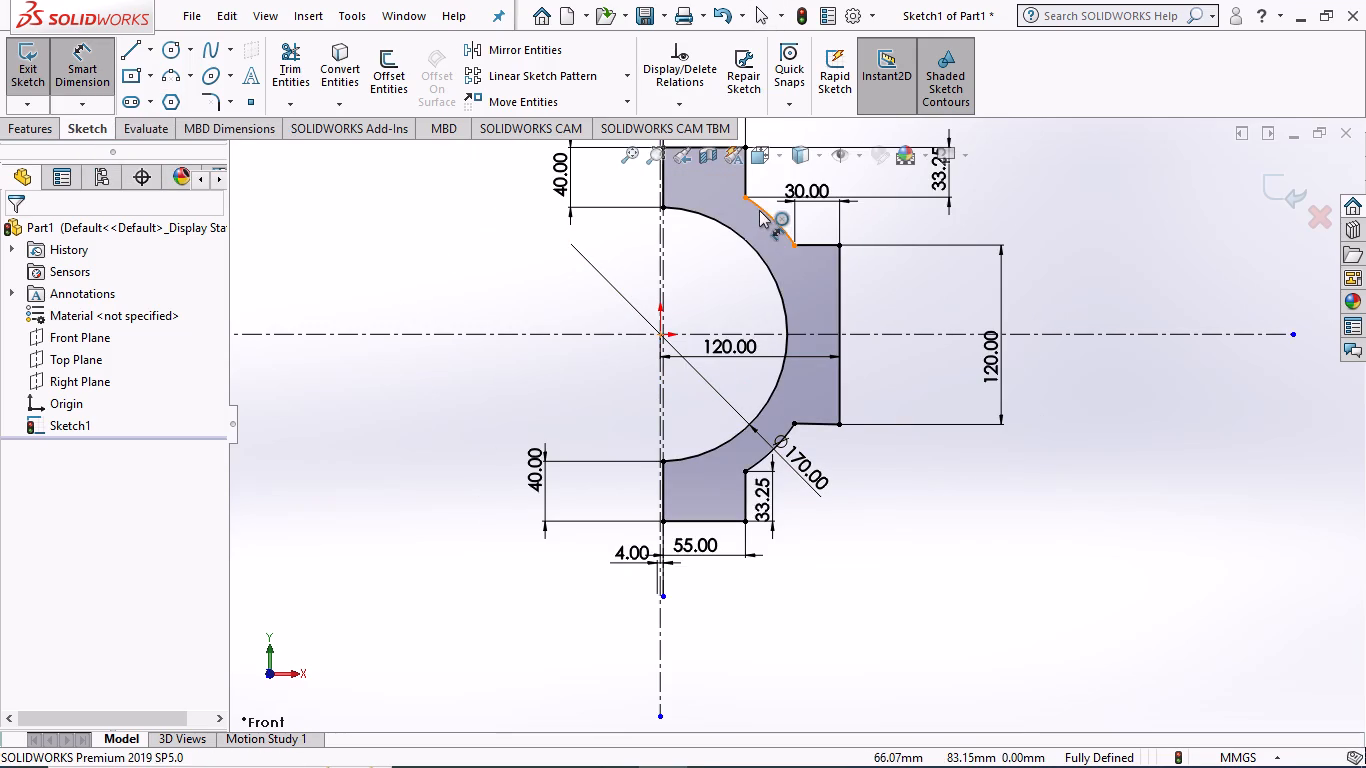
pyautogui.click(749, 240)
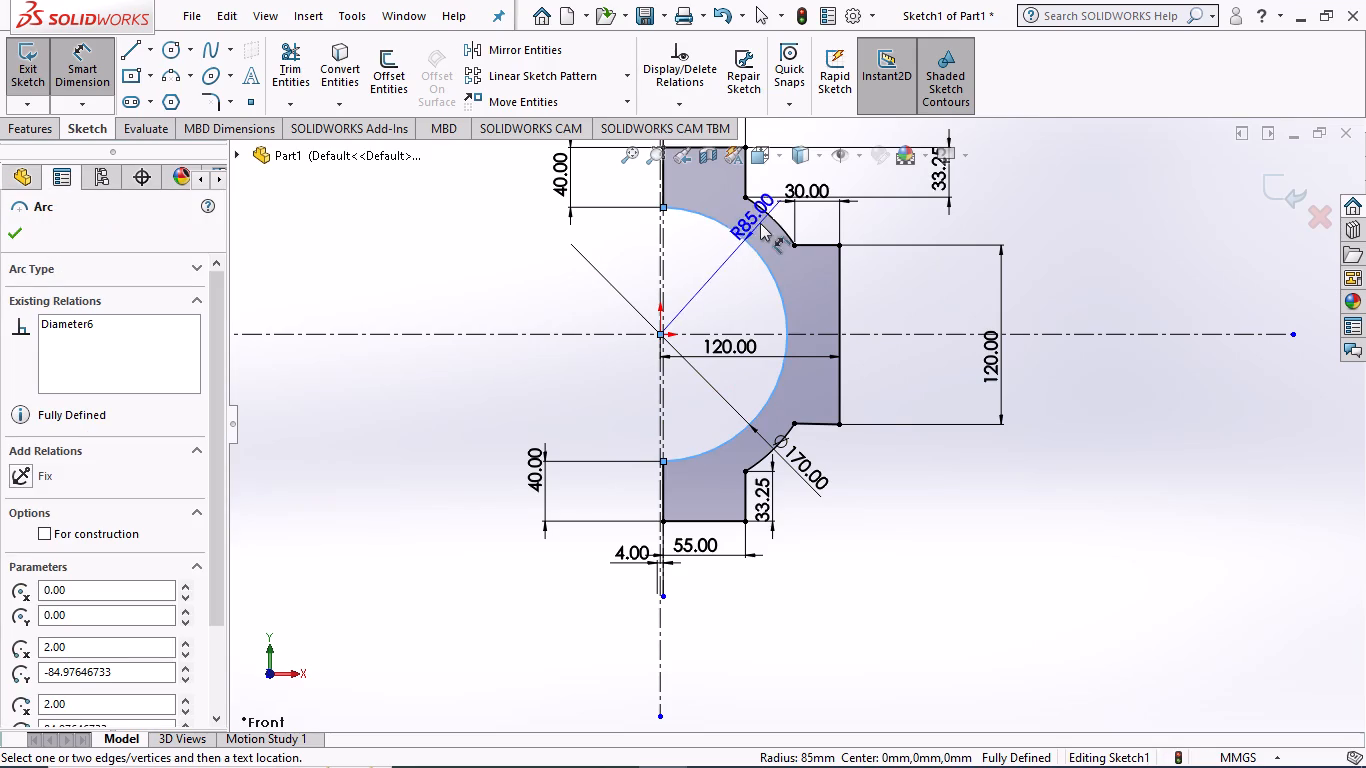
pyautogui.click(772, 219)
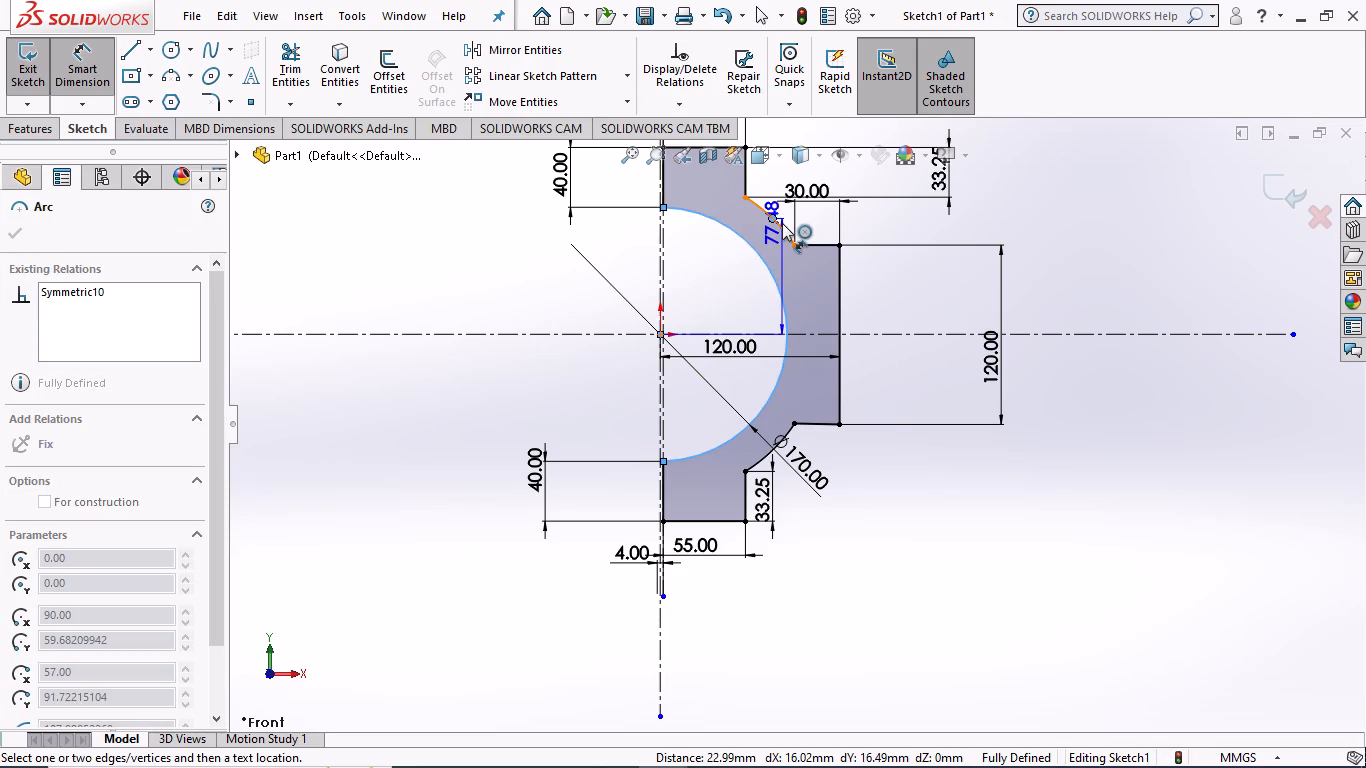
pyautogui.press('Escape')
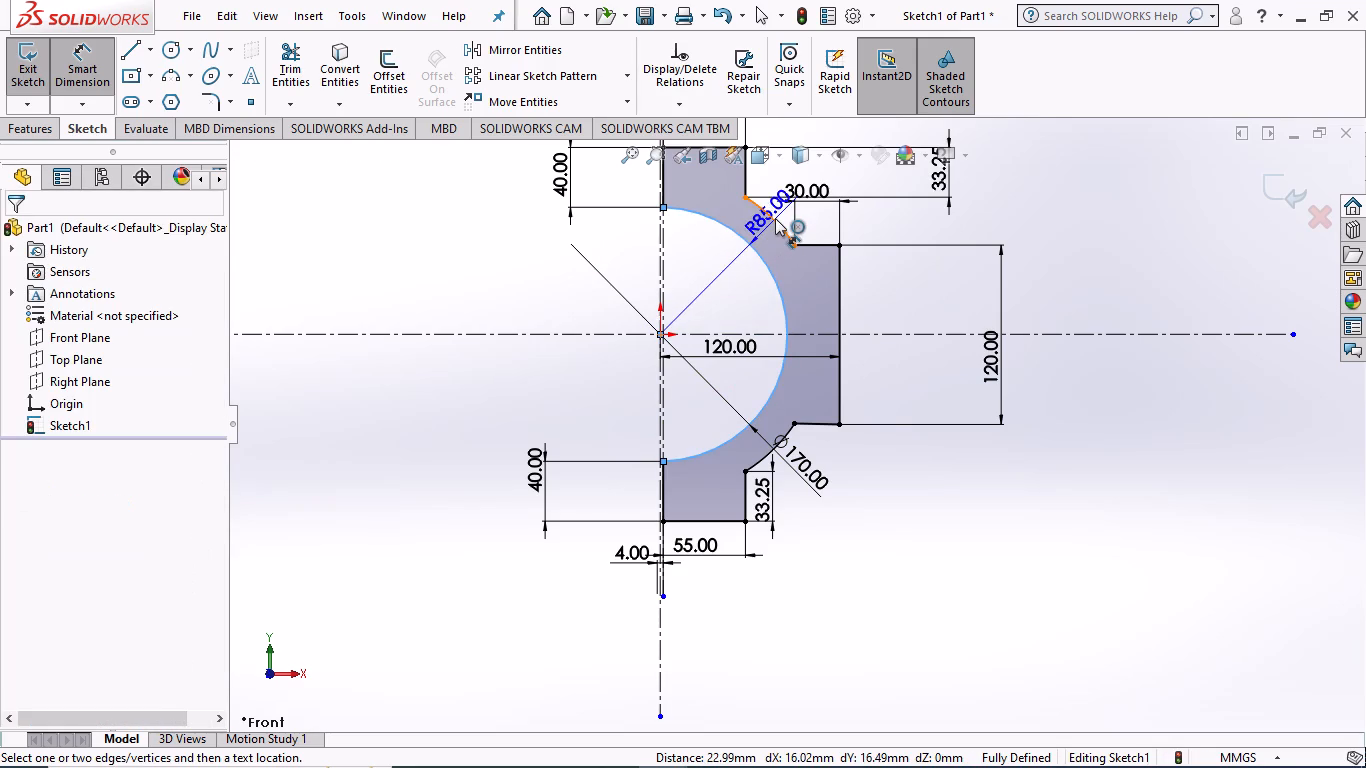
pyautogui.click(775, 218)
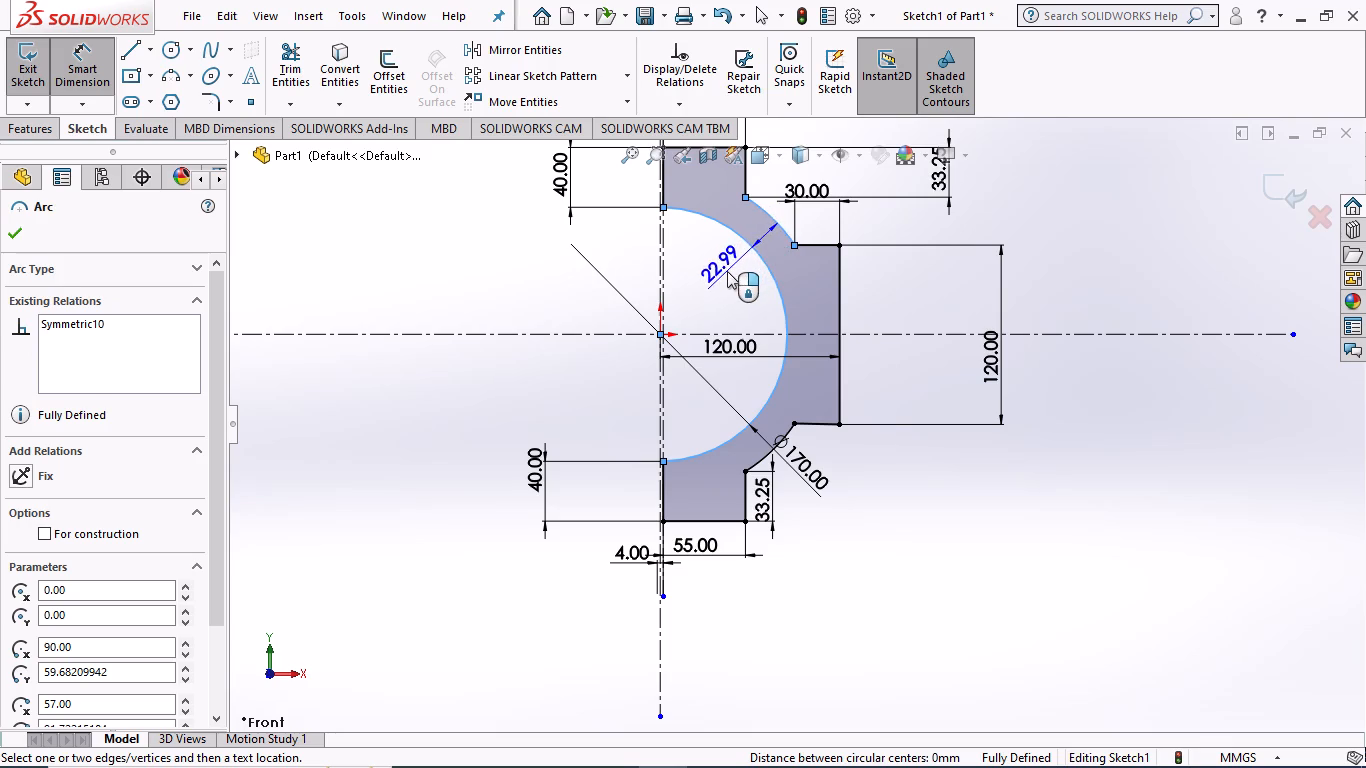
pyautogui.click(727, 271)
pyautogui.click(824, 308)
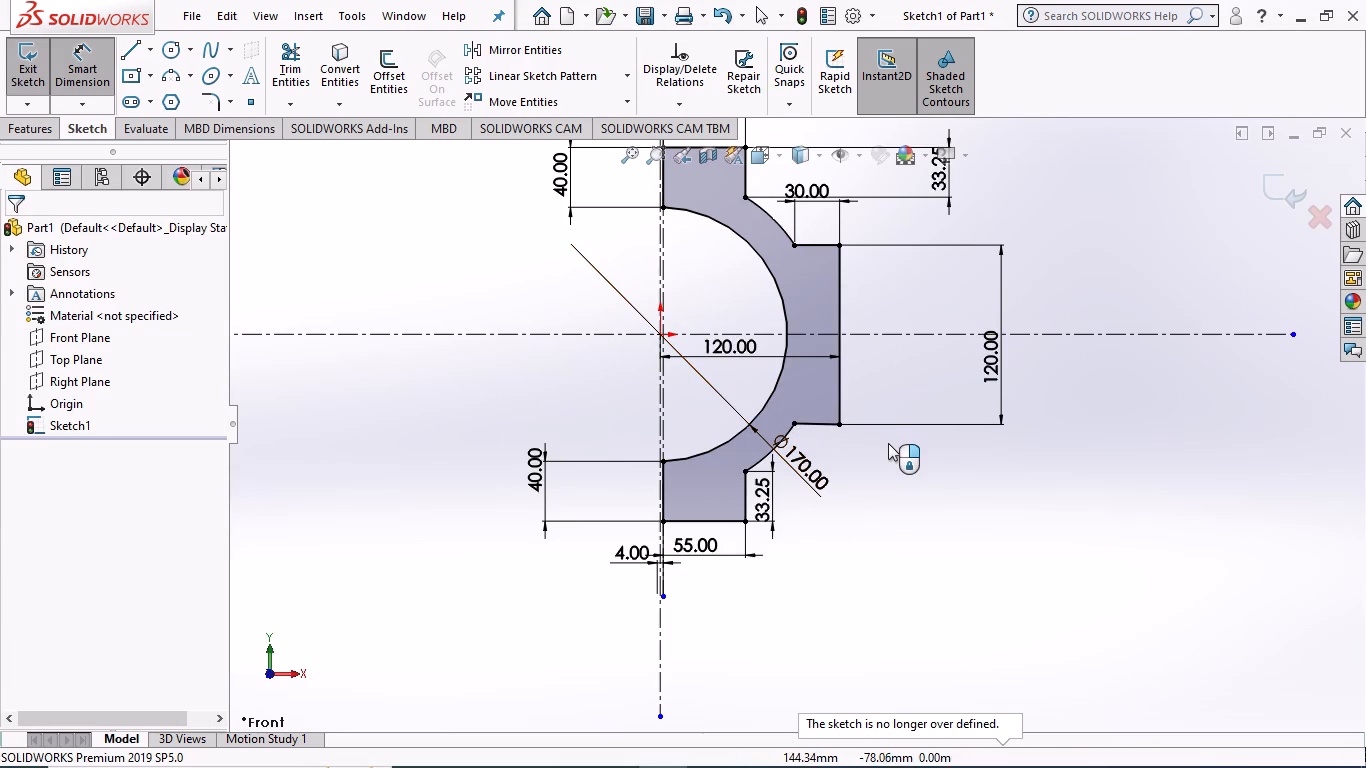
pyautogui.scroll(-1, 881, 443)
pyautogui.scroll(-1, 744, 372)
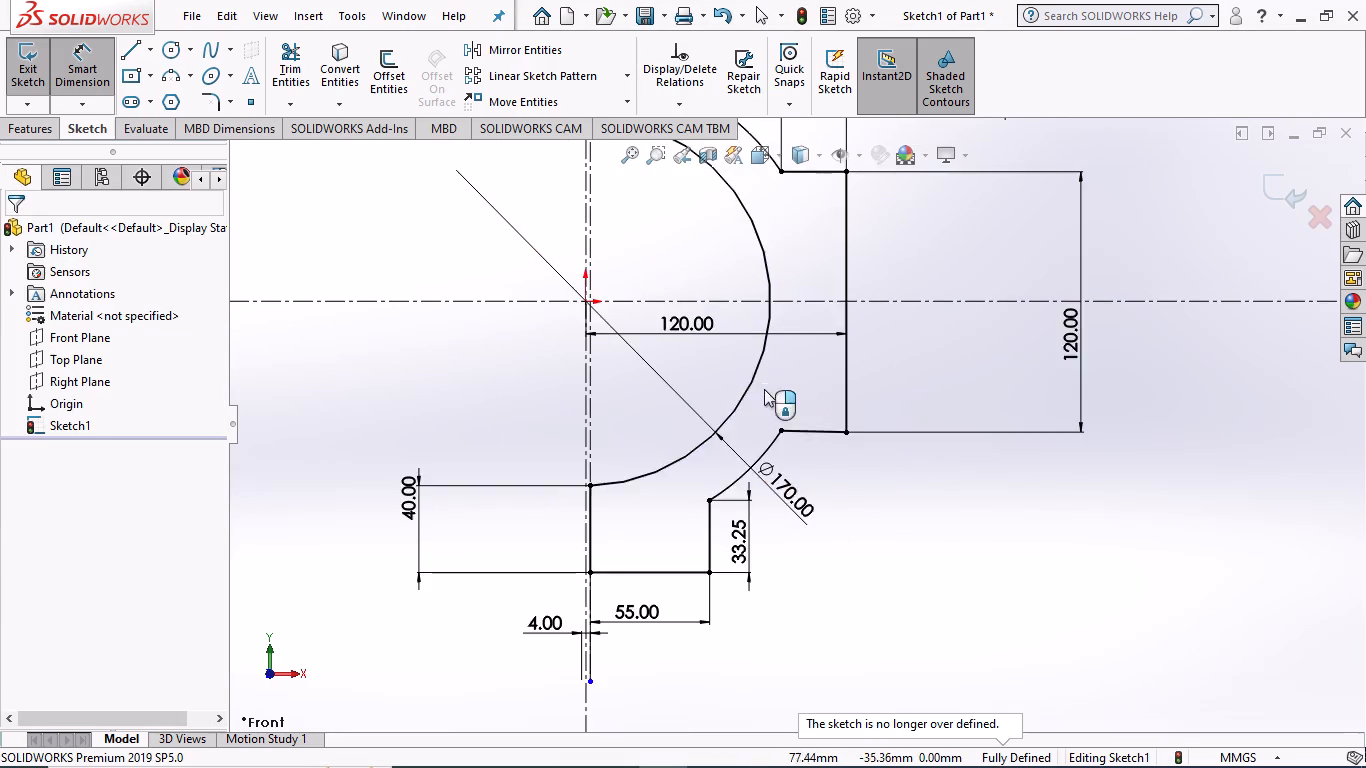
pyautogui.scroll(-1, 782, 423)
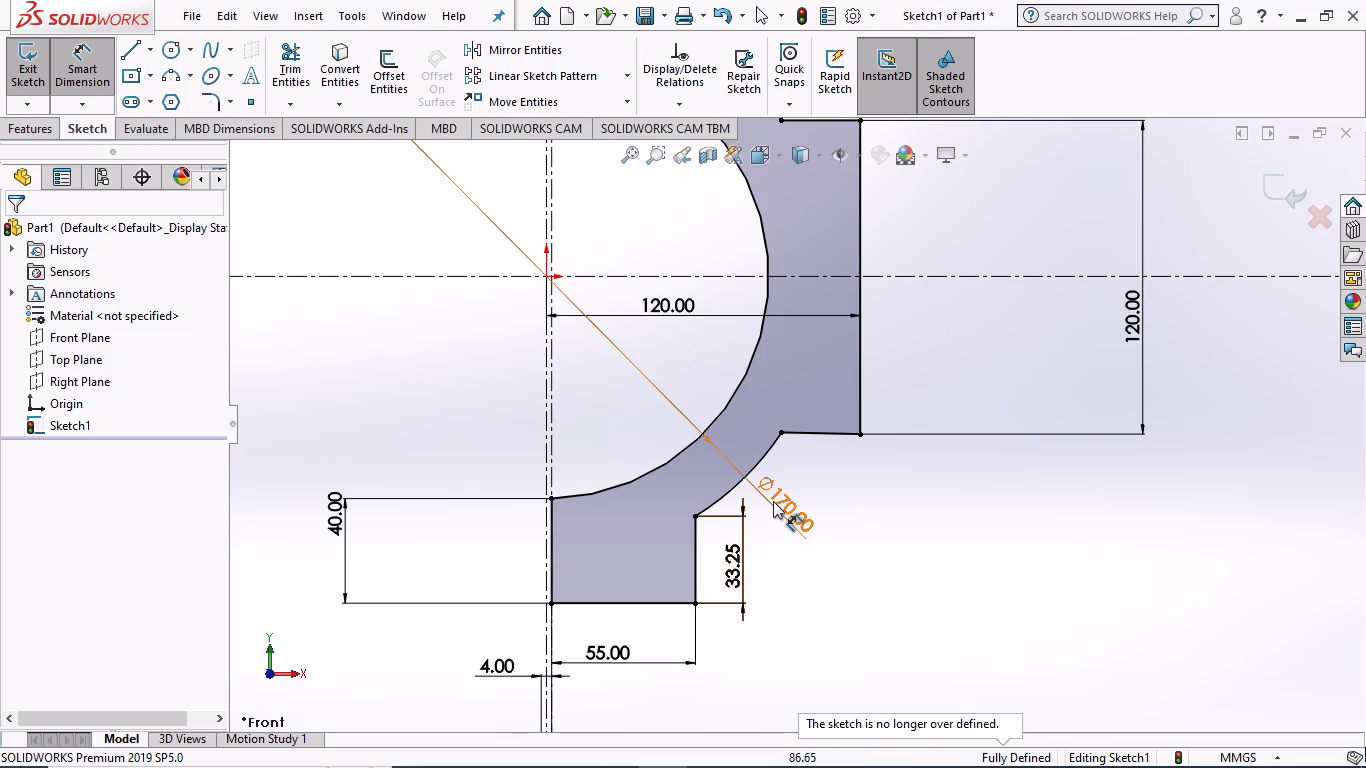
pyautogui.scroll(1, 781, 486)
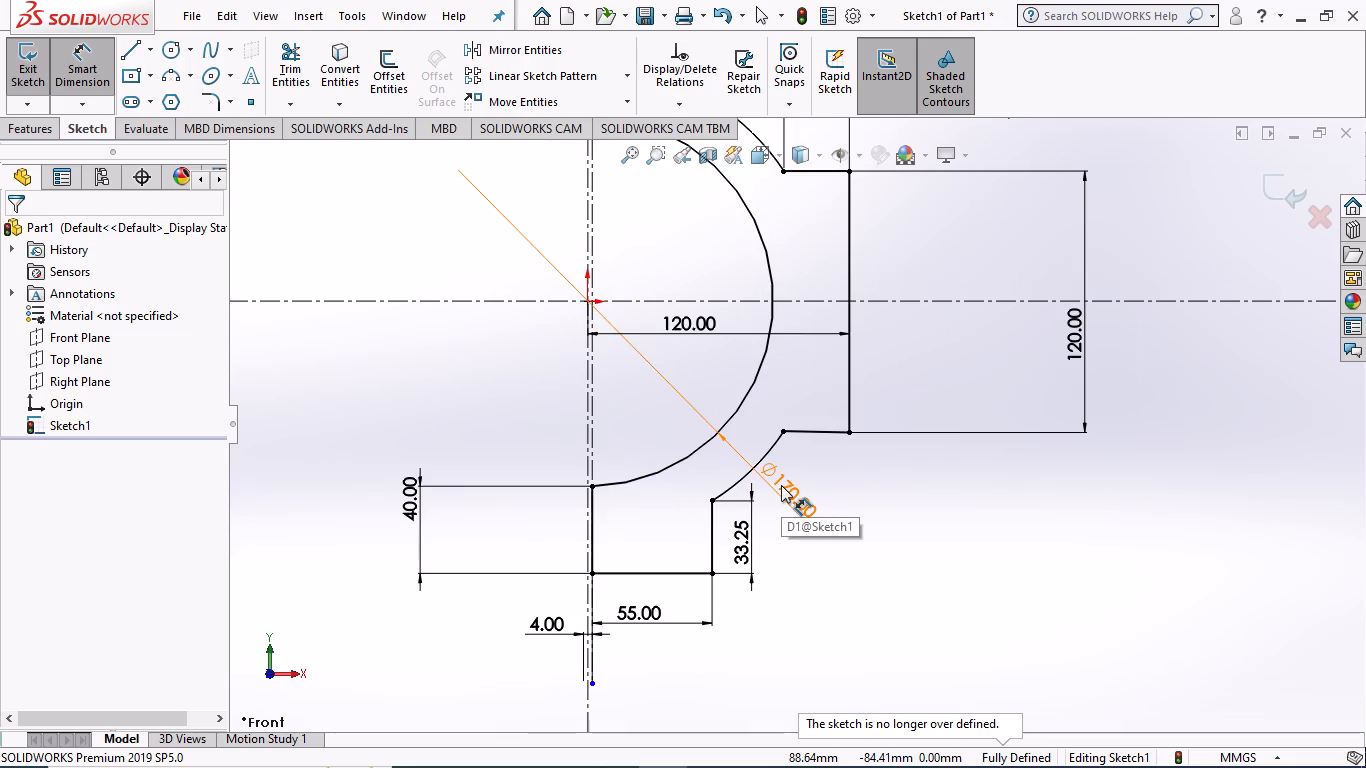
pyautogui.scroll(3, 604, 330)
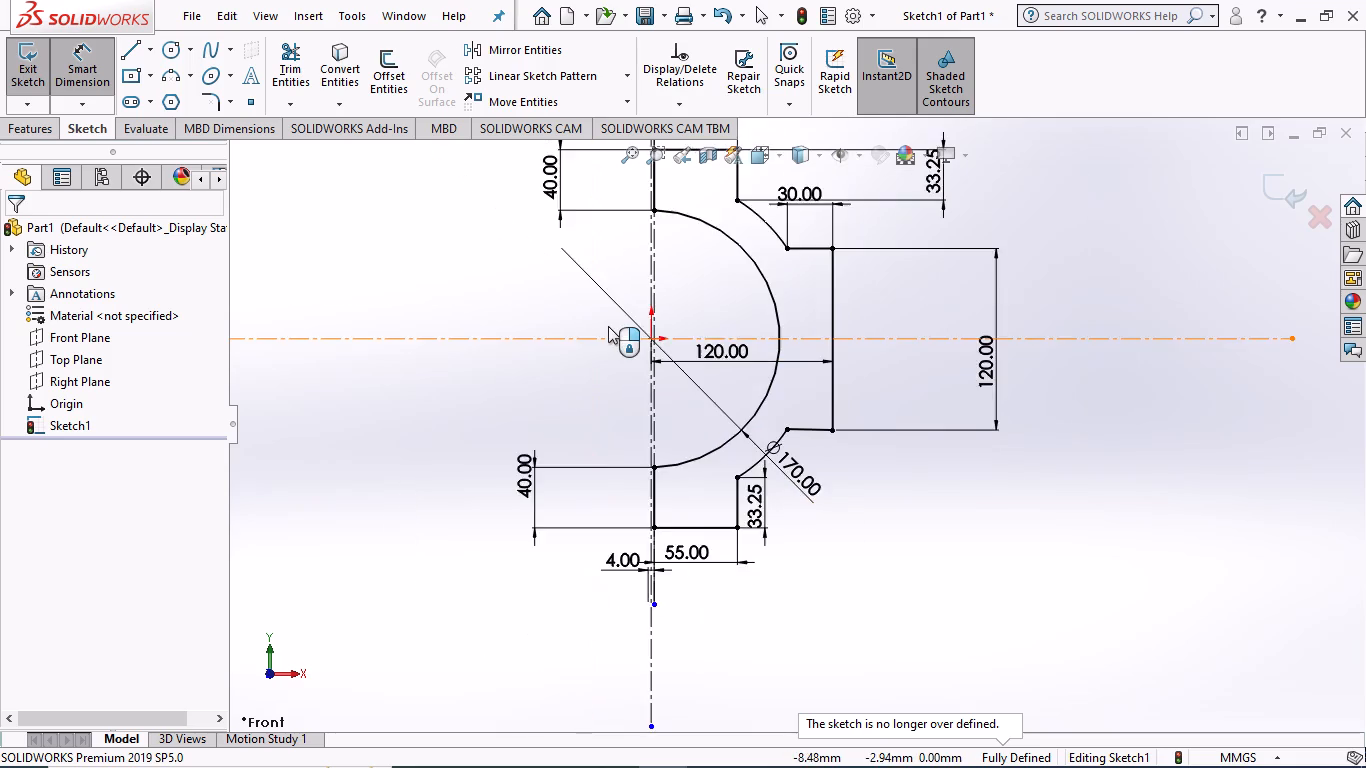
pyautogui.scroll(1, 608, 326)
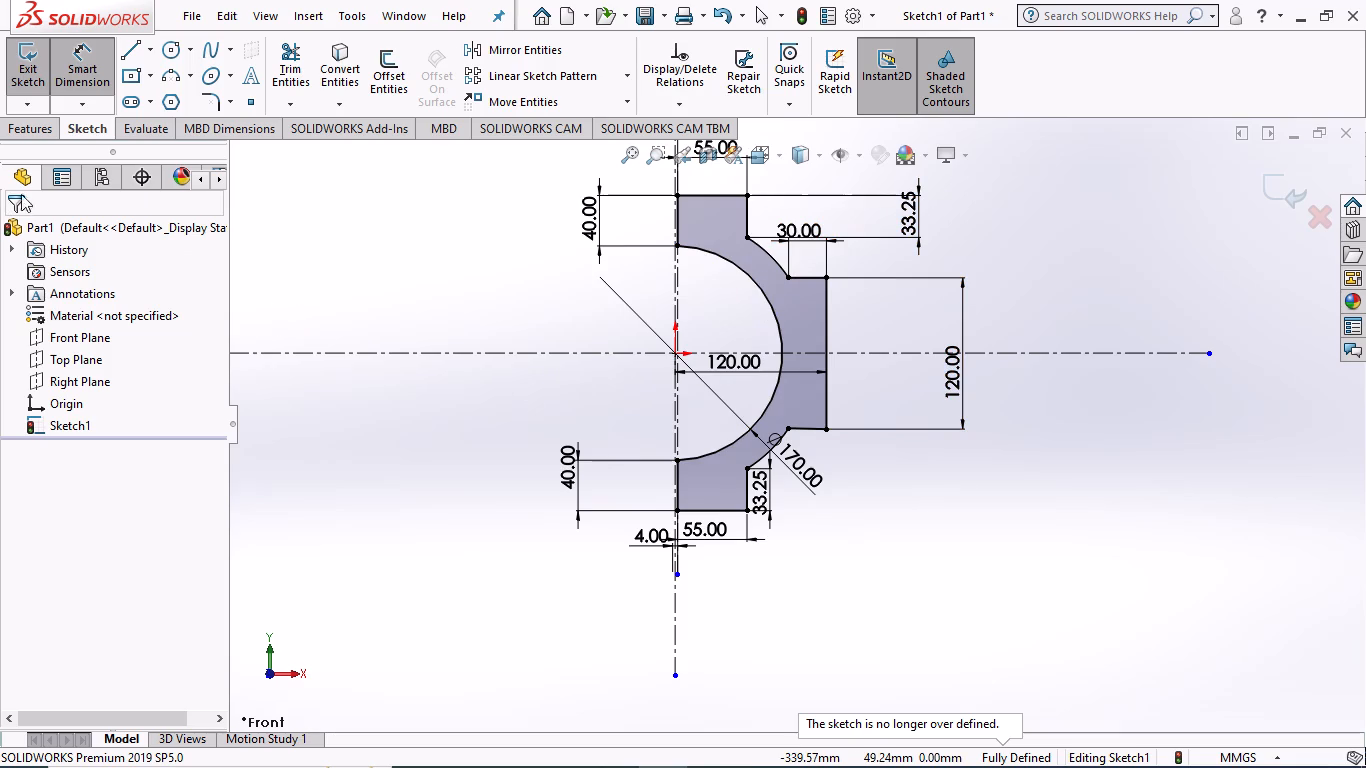
# Extrude the closed half-ring profile as a blind boss 42 mm deep from the sketch plane.
pyautogui.click(94, 72)
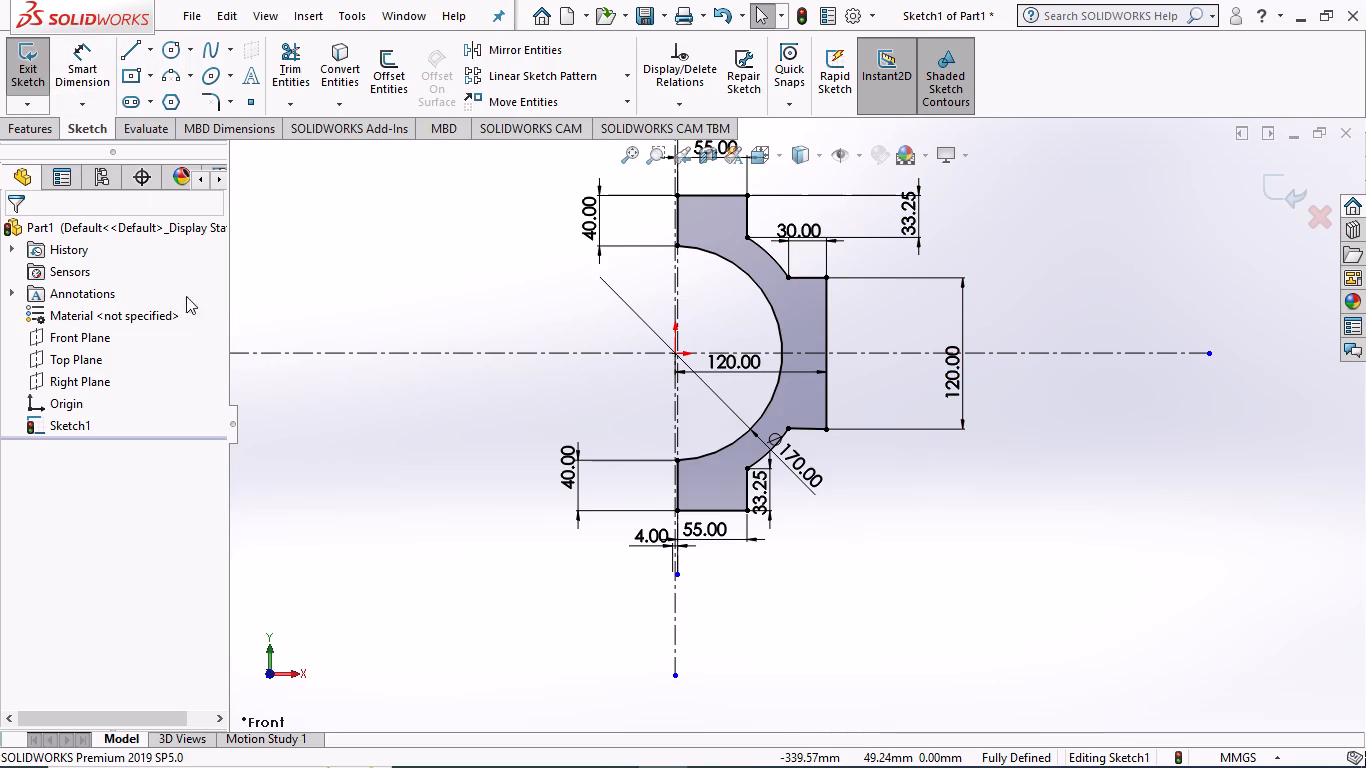
pyautogui.click(41, 129)
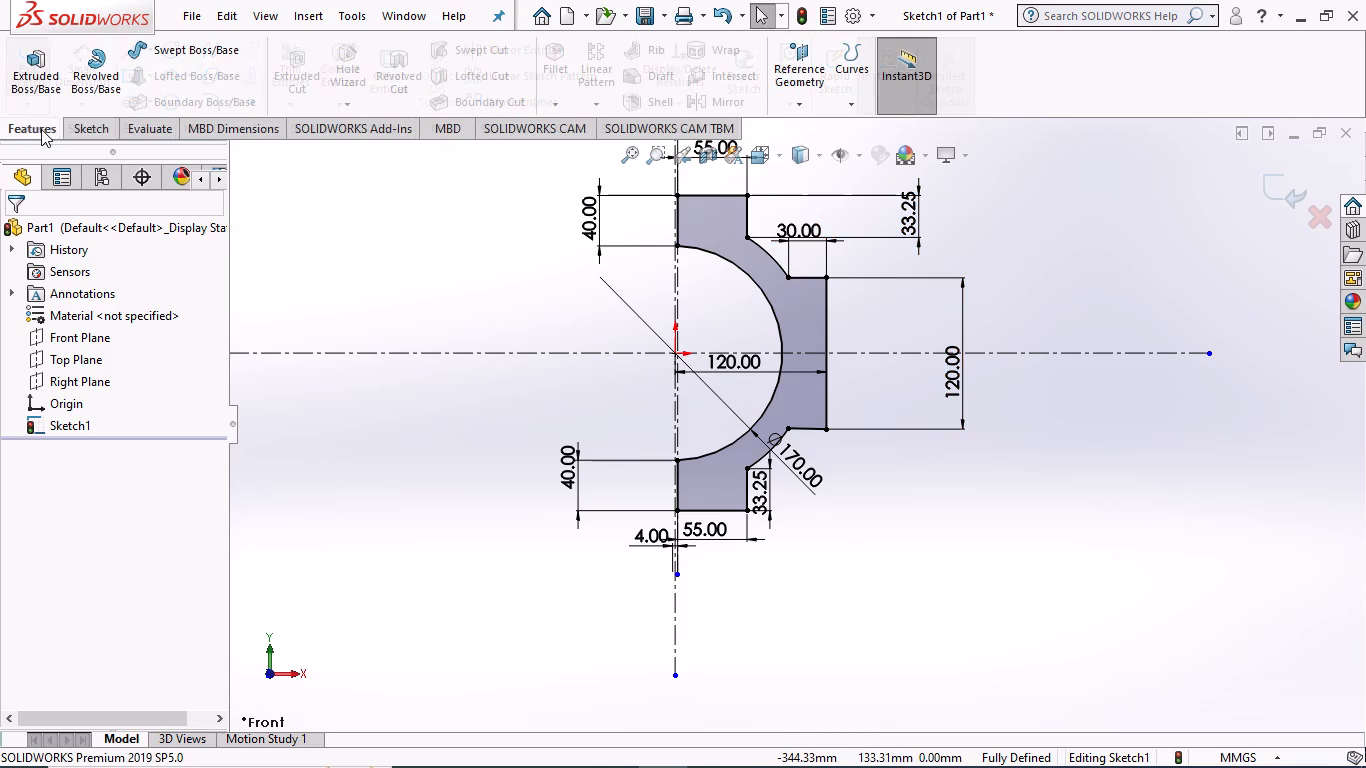
pyautogui.click(51, 93)
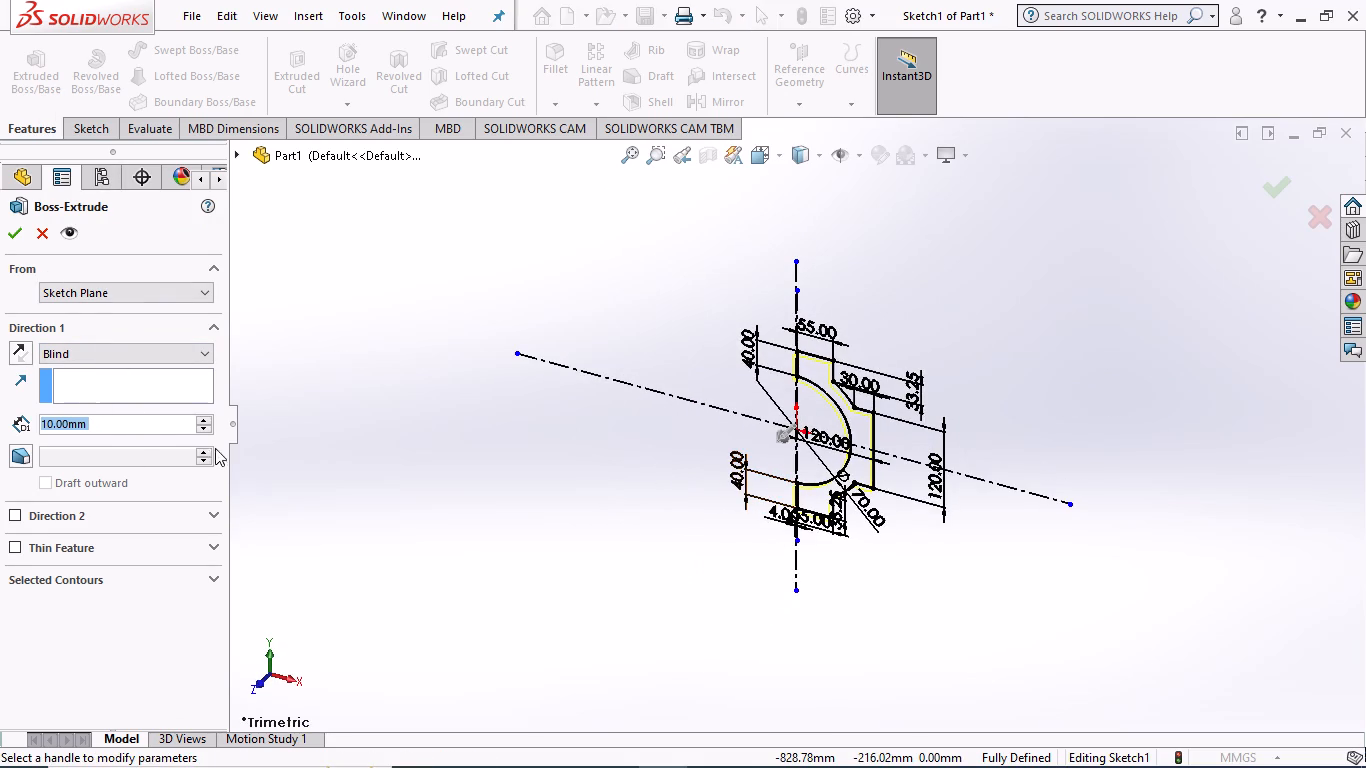
pyautogui.click(209, 418)
pyautogui.click(208, 418)
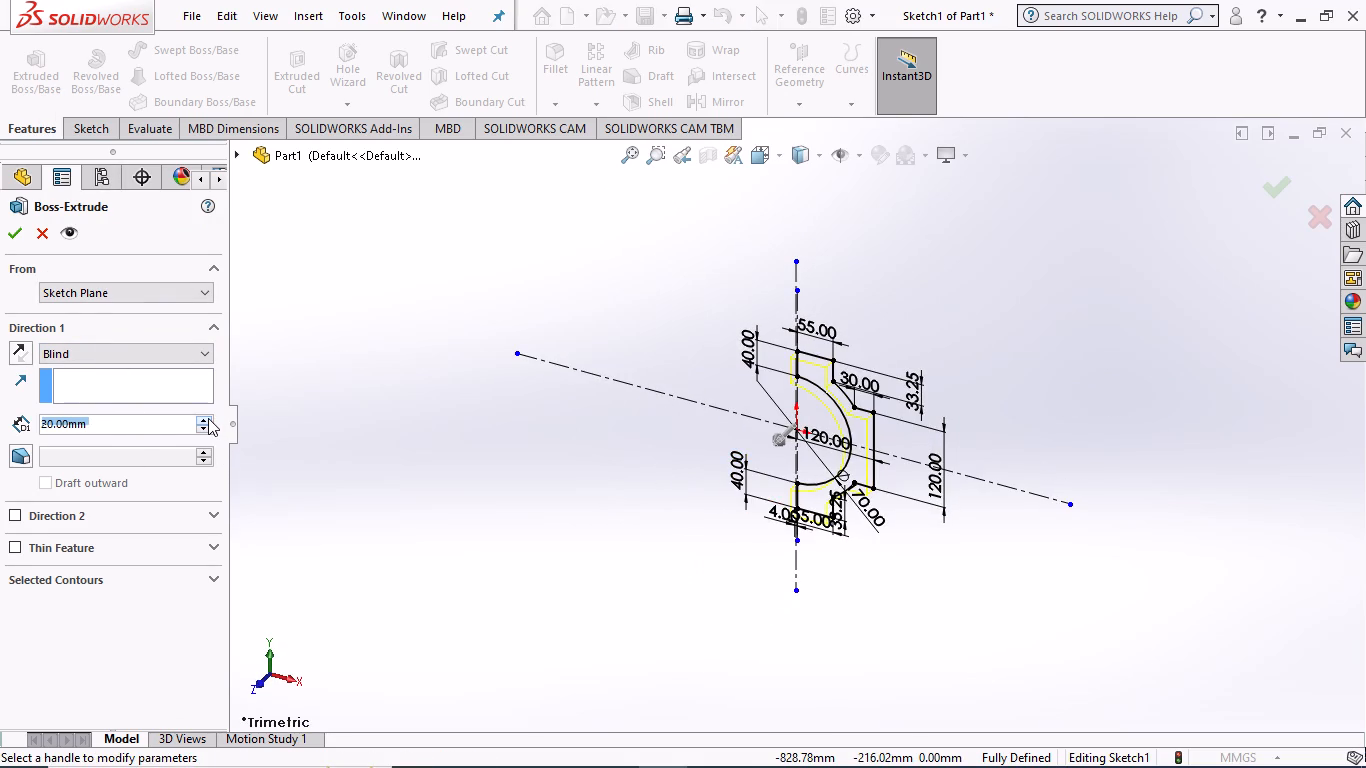
pyautogui.click(208, 418)
pyautogui.click(208, 418)
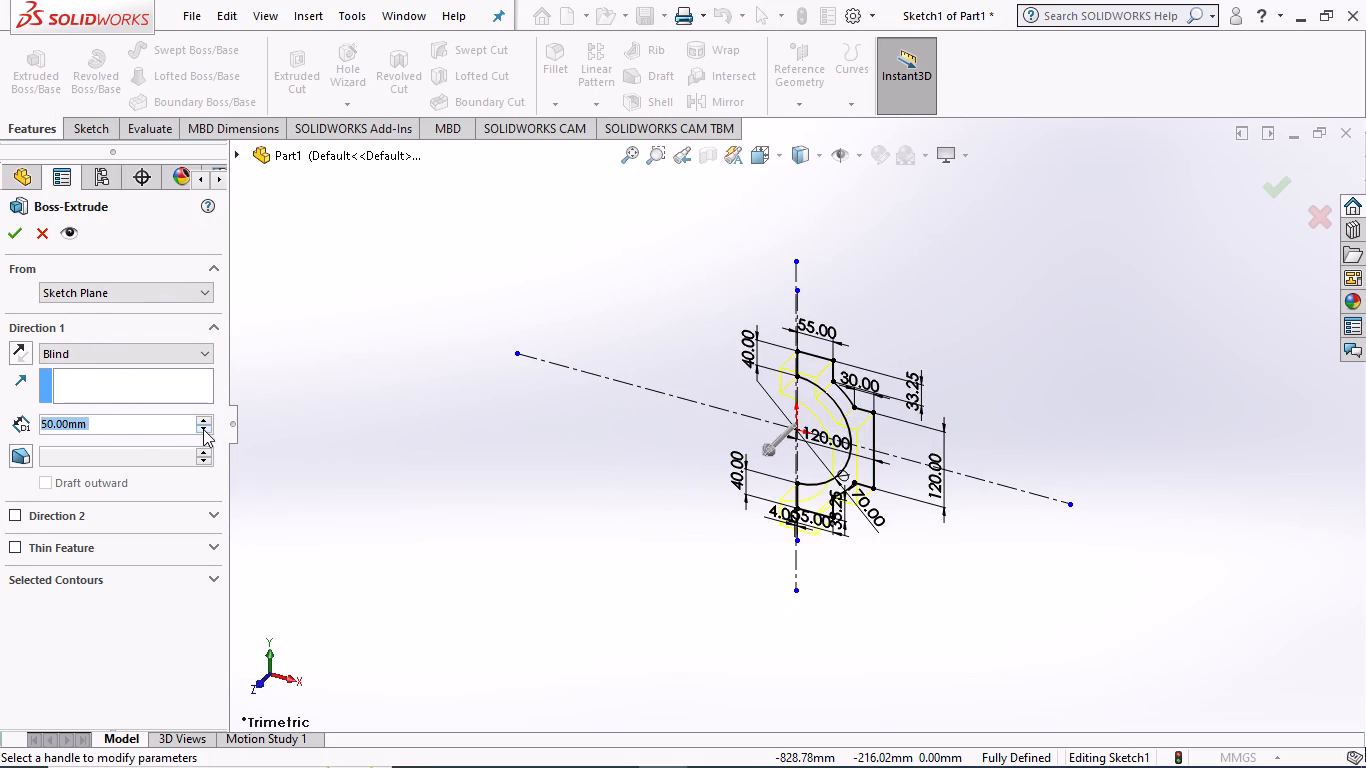
pyautogui.click(202, 428)
pyautogui.write('42')
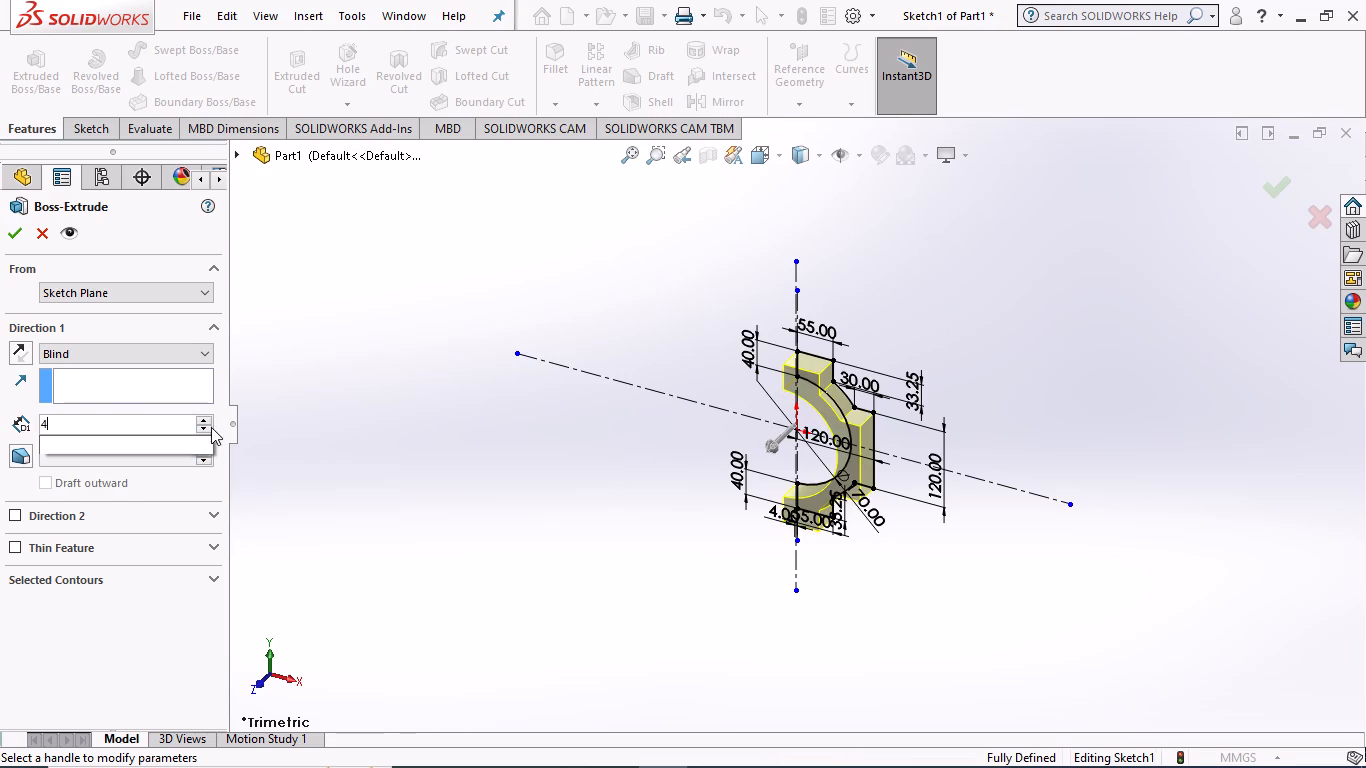
pyautogui.press('Return')
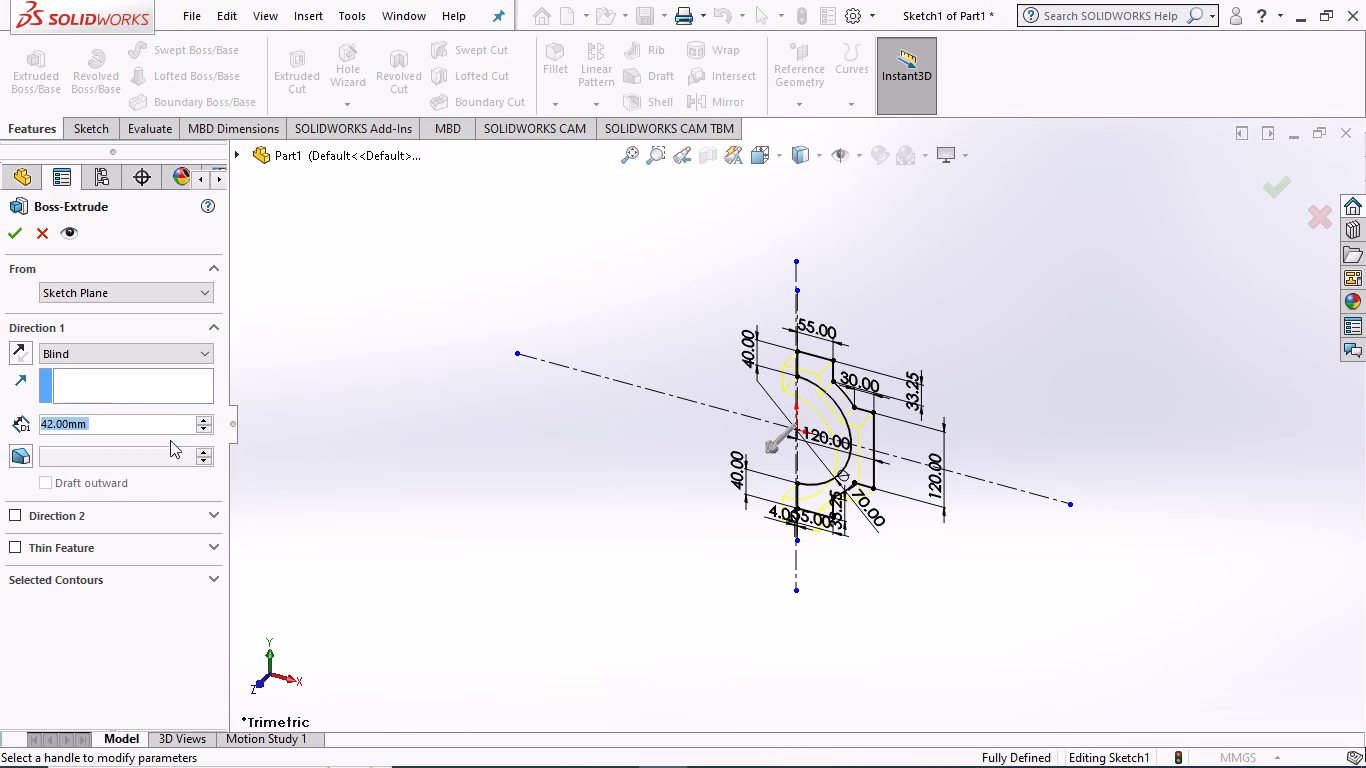
pyautogui.click(12, 230)
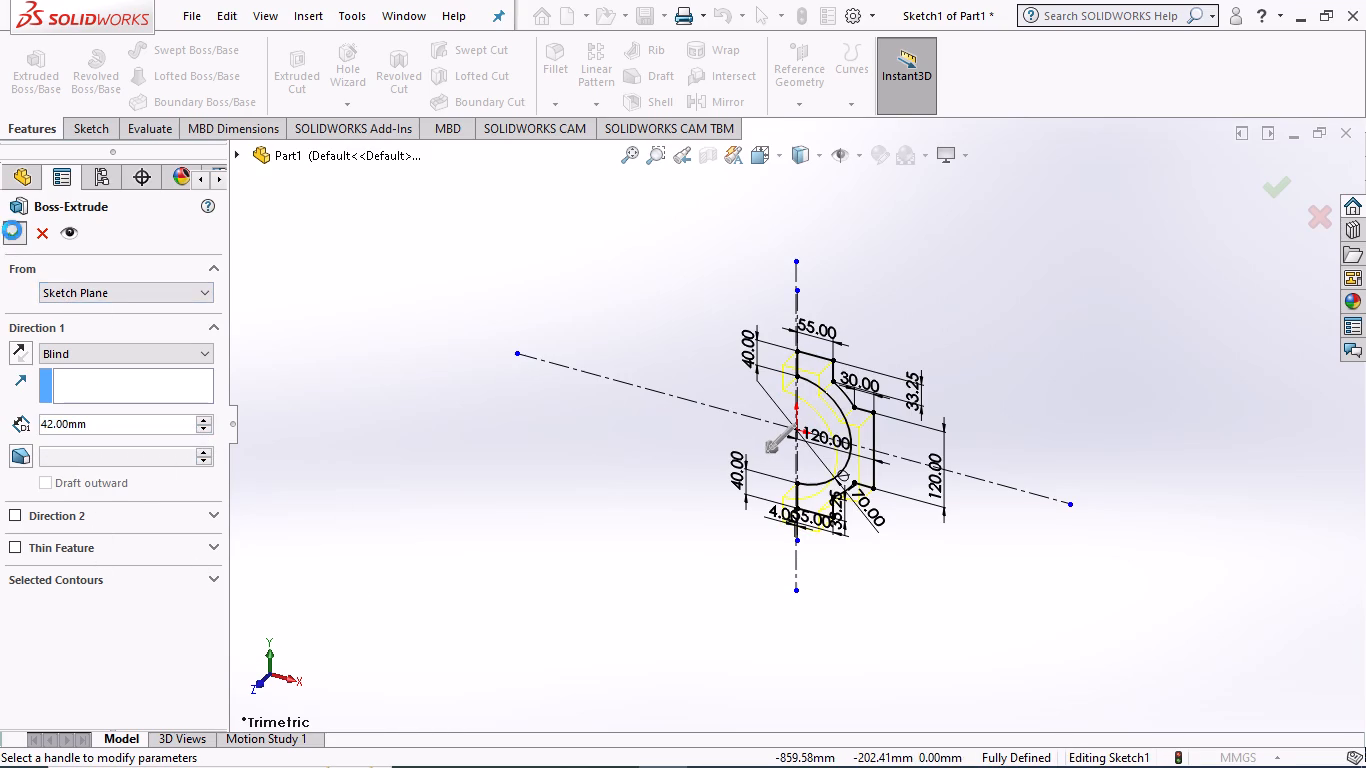
# Examine the extruded half-ring body from several angles, including the Front view.
pyautogui.moveTo(354, 473); pyautogui.dragTo(459, 470, button='middle')
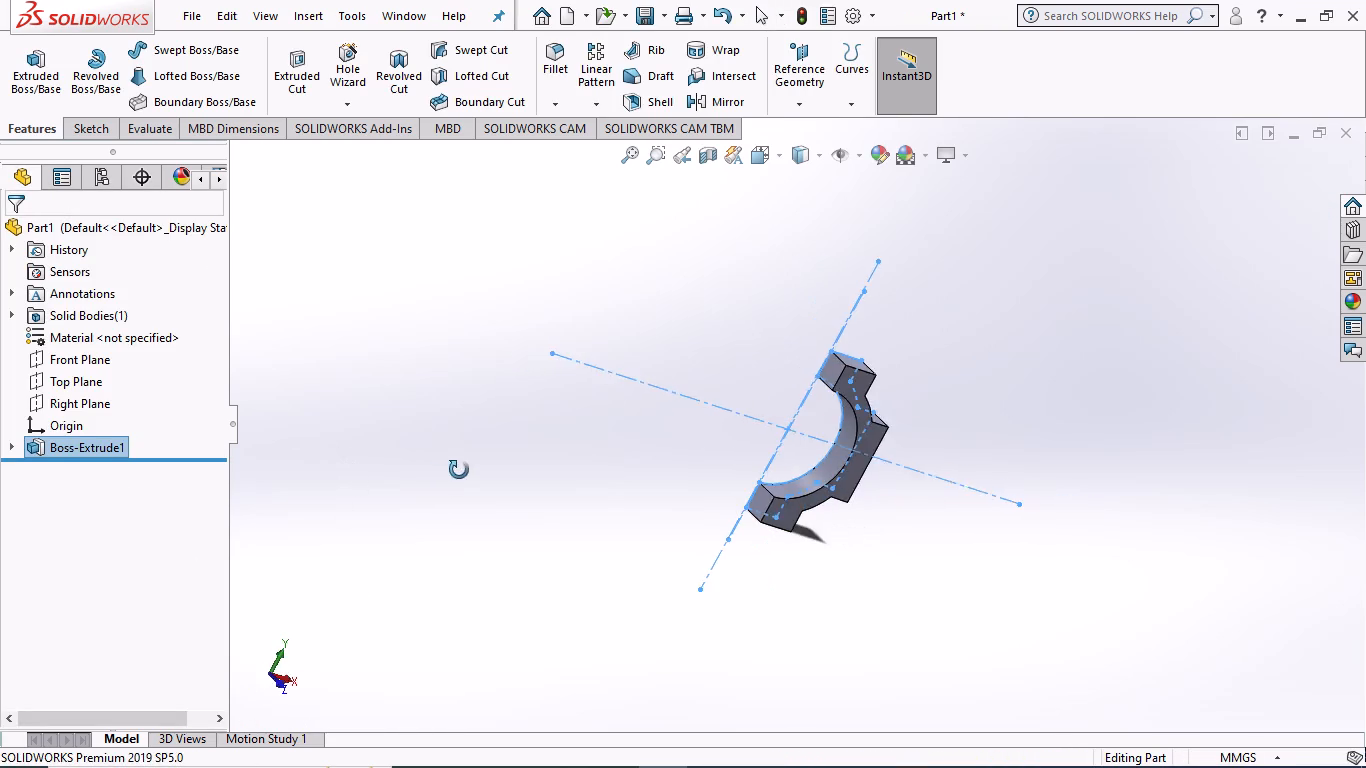
pyautogui.moveTo(459, 470); pyautogui.dragTo(368, 403, button='middle')
pyautogui.scroll(-3, 968, 525)
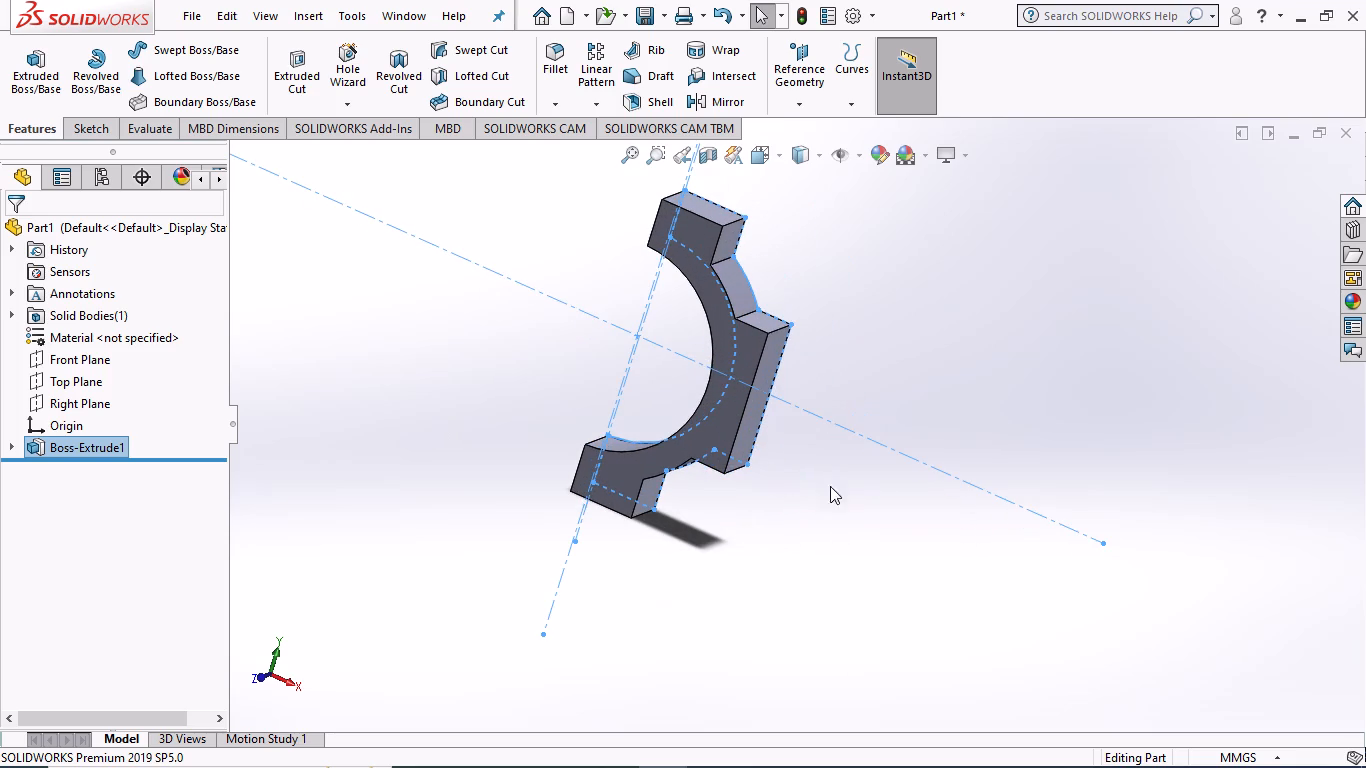
pyautogui.scroll(-2, 496, 343)
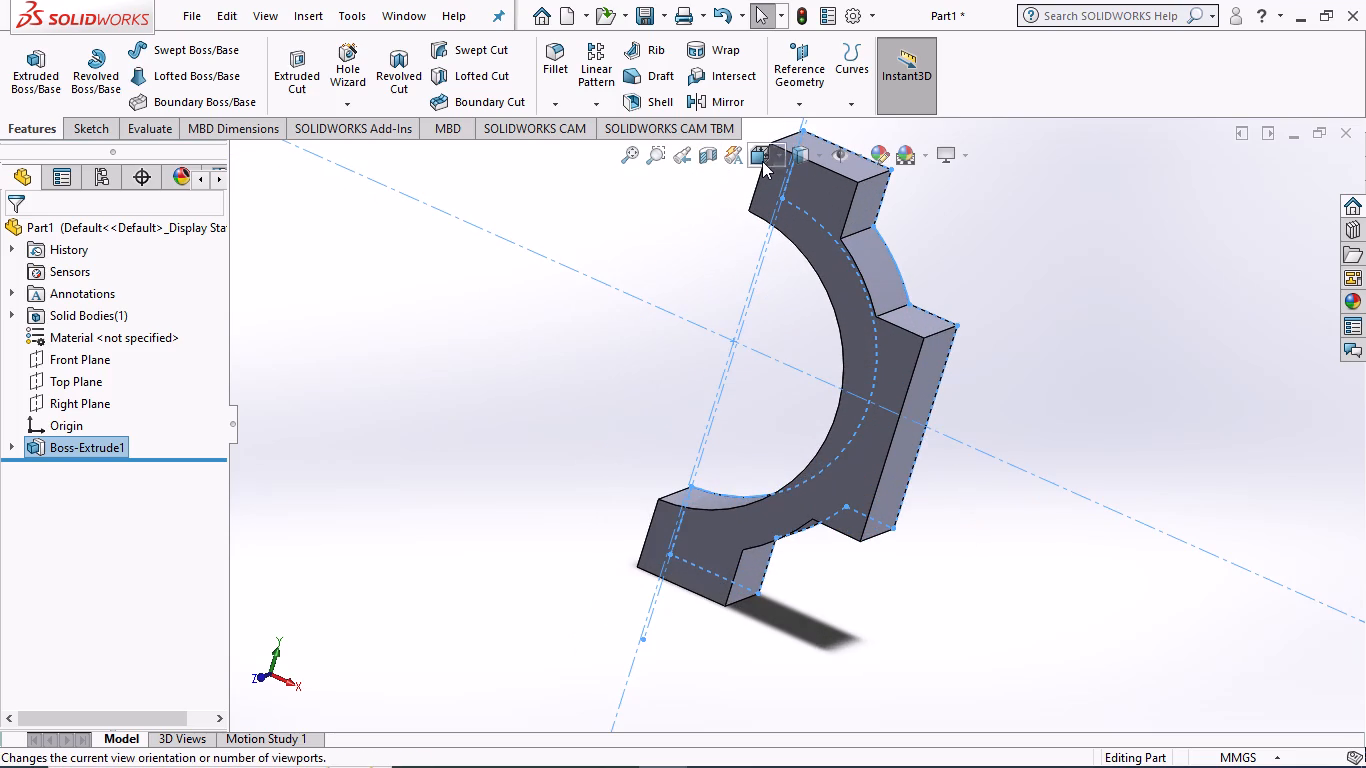
pyautogui.click(779, 151)
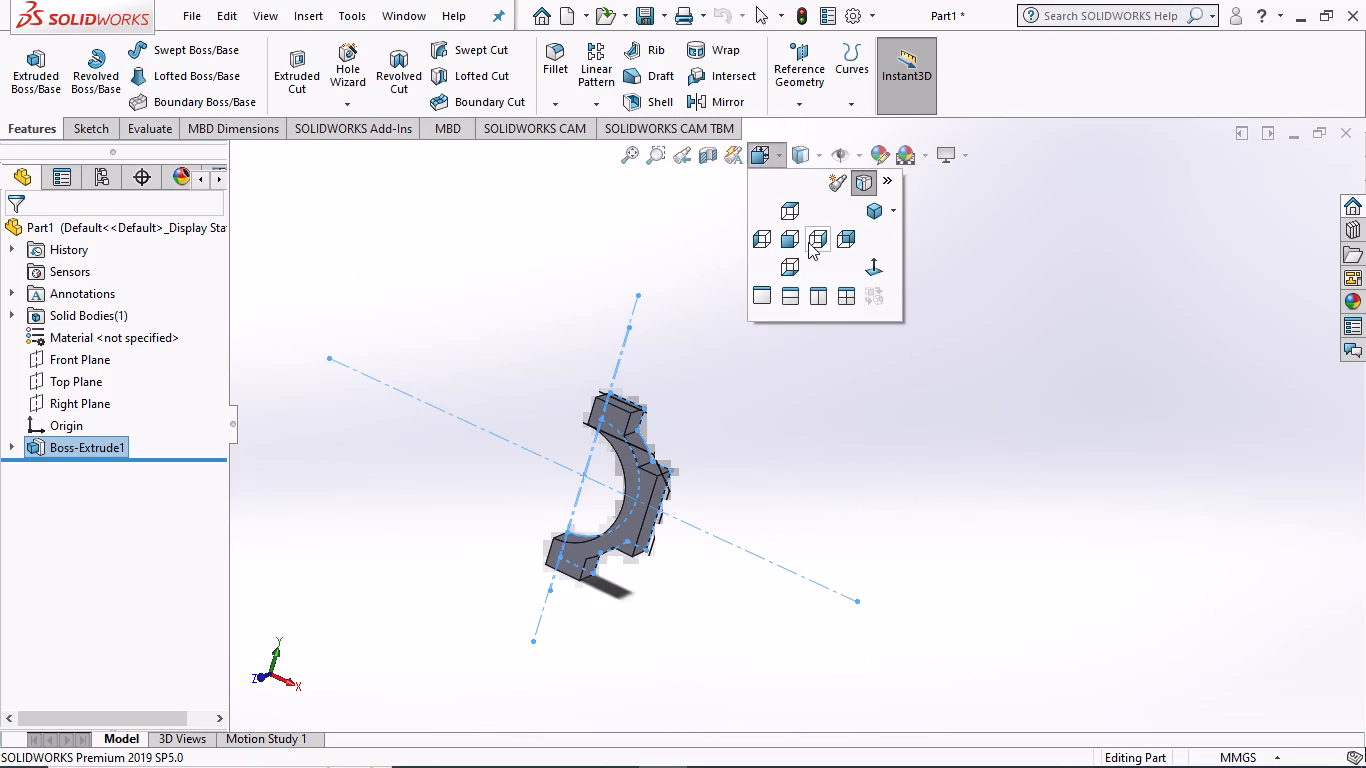
pyautogui.click(787, 237)
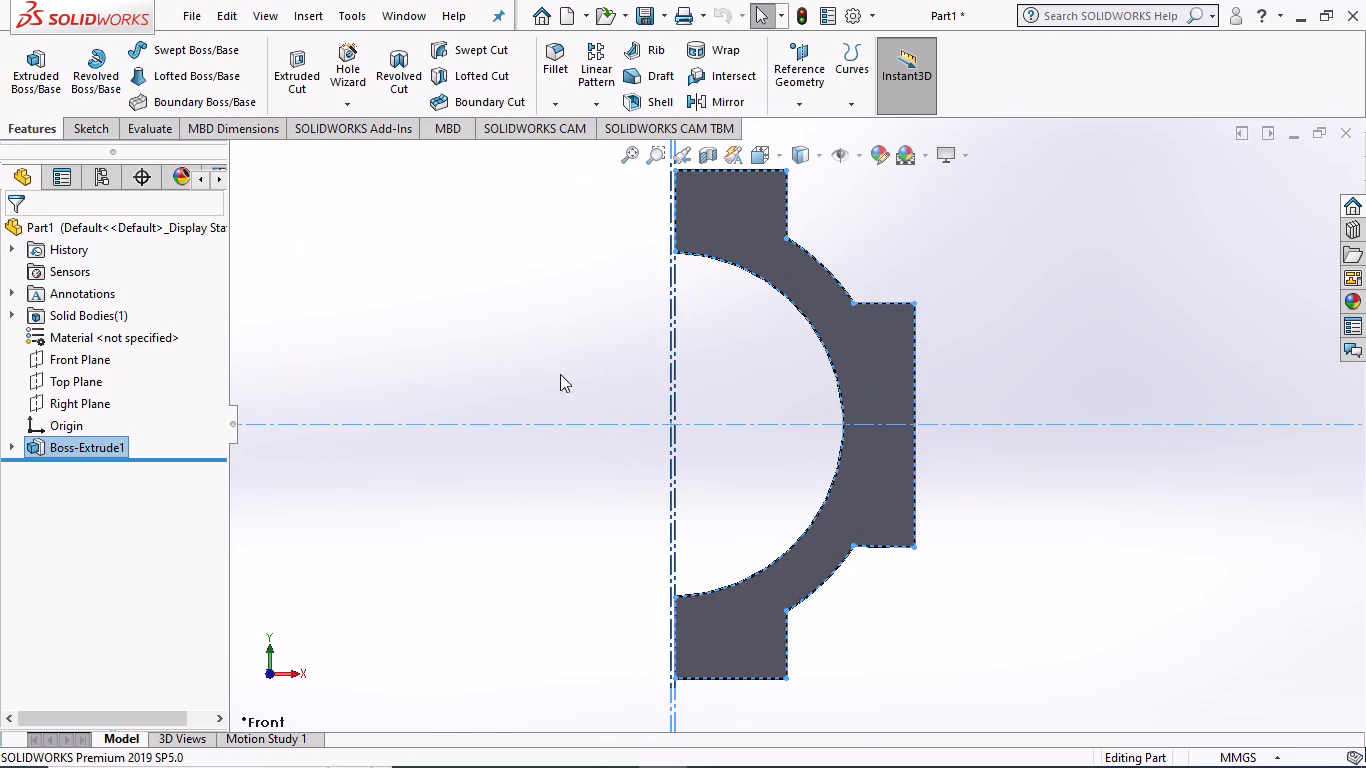
pyautogui.click(461, 452)
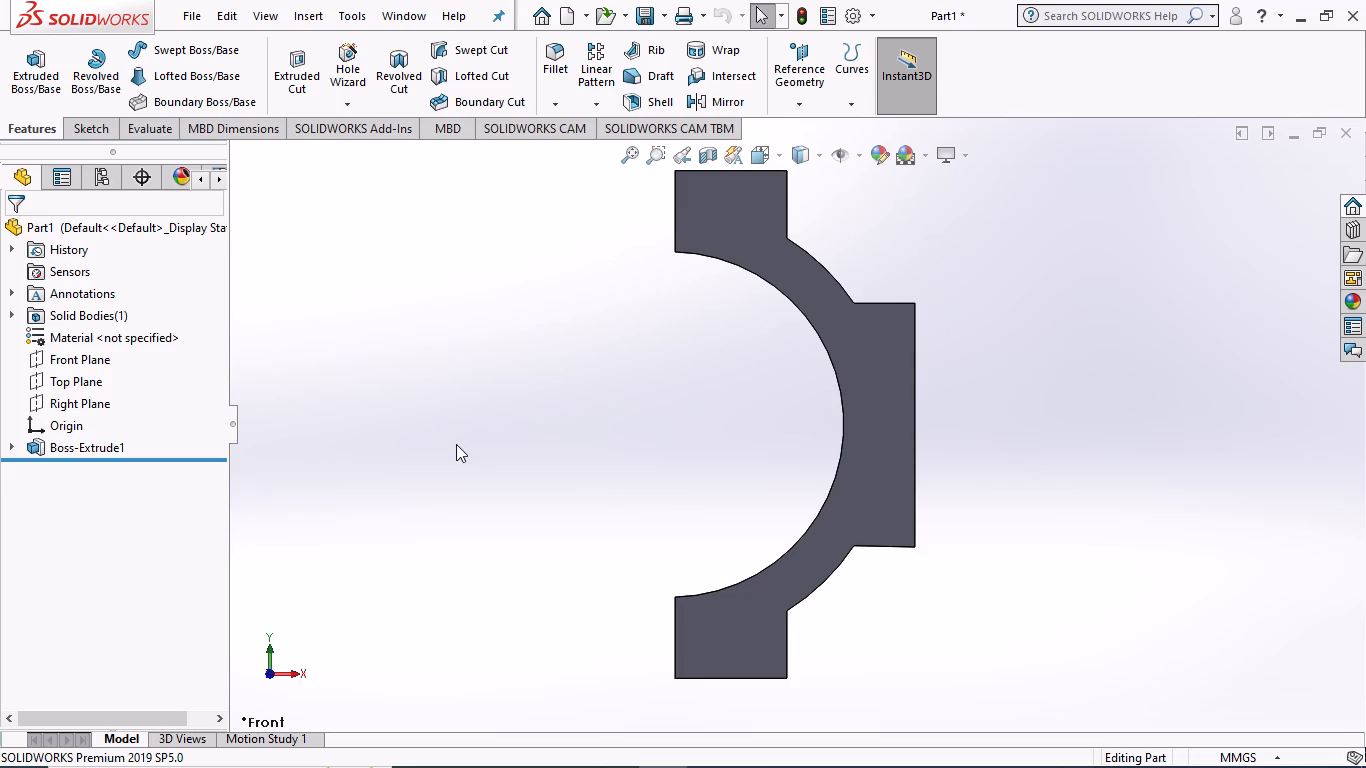
pyautogui.scroll(-2, 607, 345)
pyautogui.scroll(2, 606, 345)
pyautogui.moveTo(627, 361); pyautogui.dragTo(824, 345, button='middle')
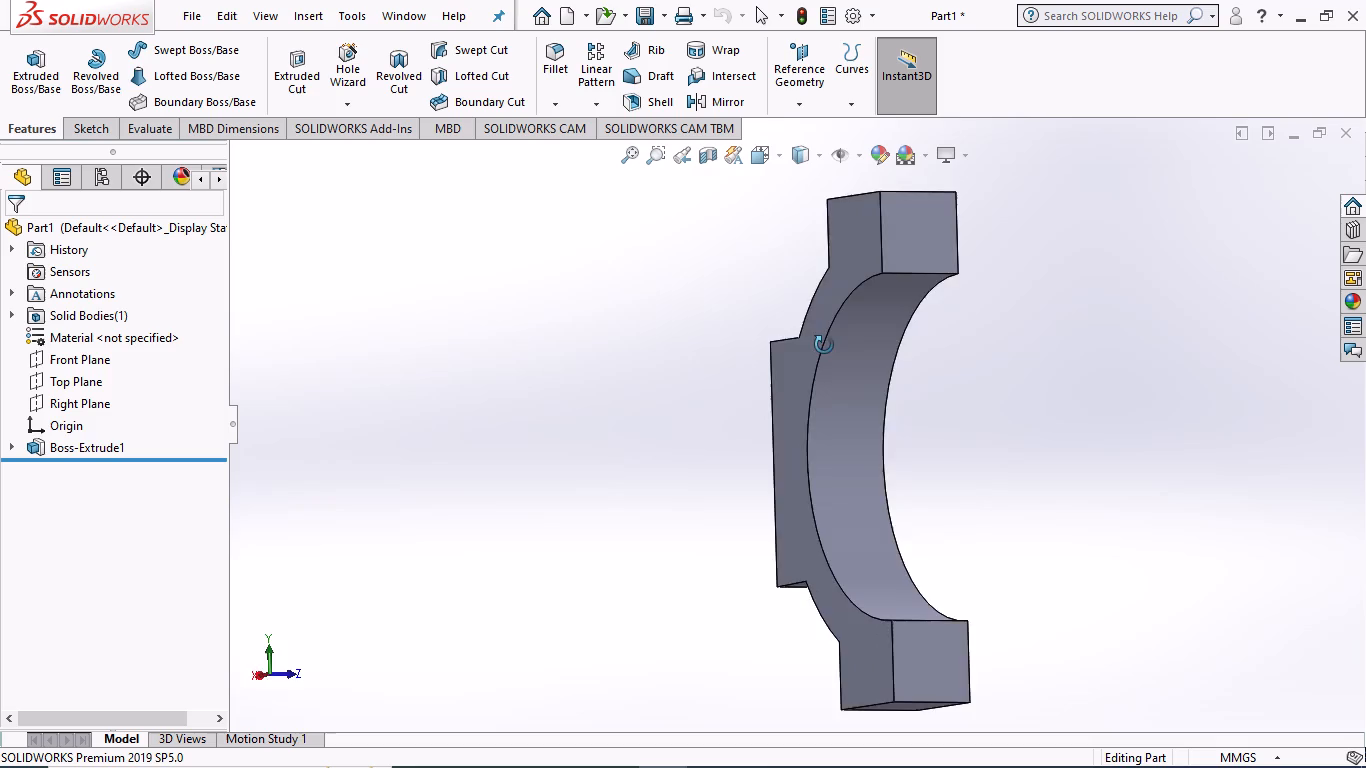
pyautogui.moveTo(824, 345); pyautogui.dragTo(635, 380, button='middle')
# Open Sketch1 under Boss-Extrude1 for editing and orient it to the Front view.
pyautogui.click(101, 443)
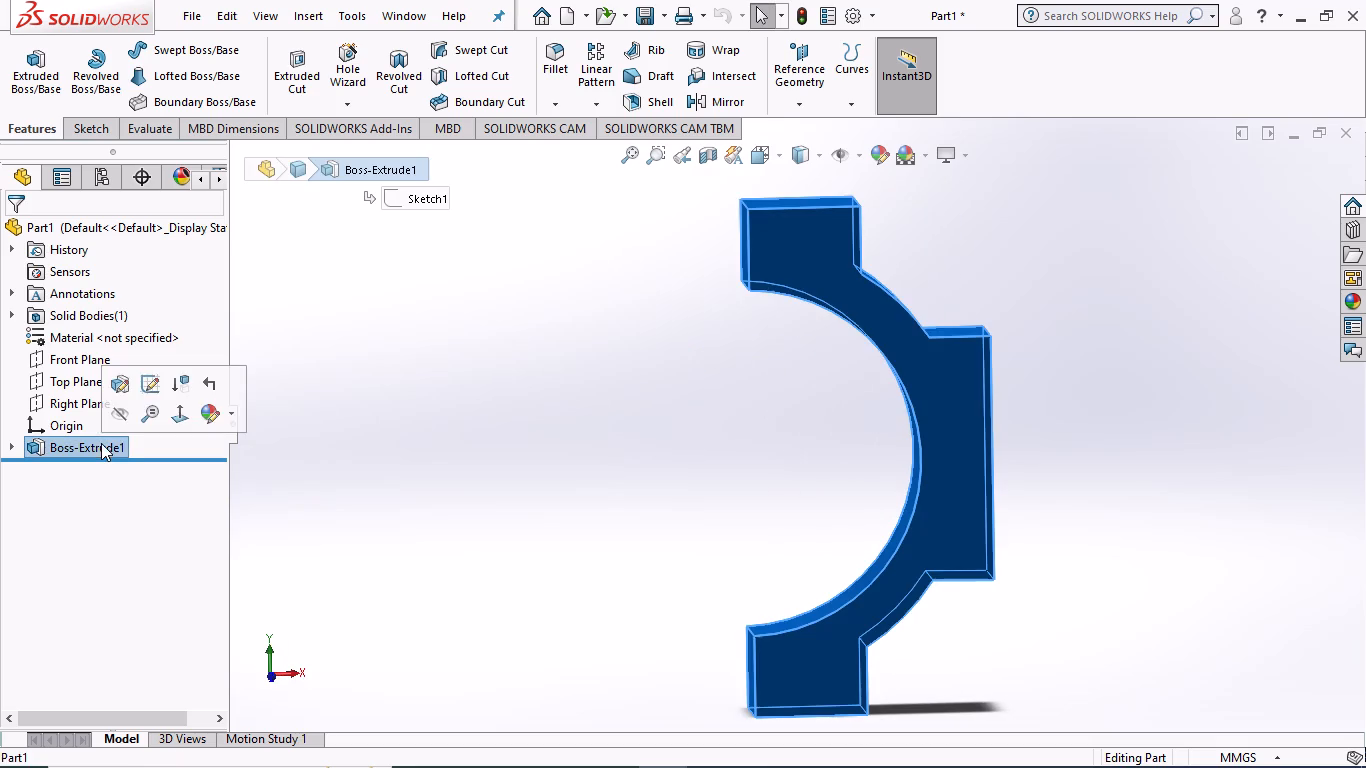
pyautogui.click(363, 425)
pyautogui.click(13, 444)
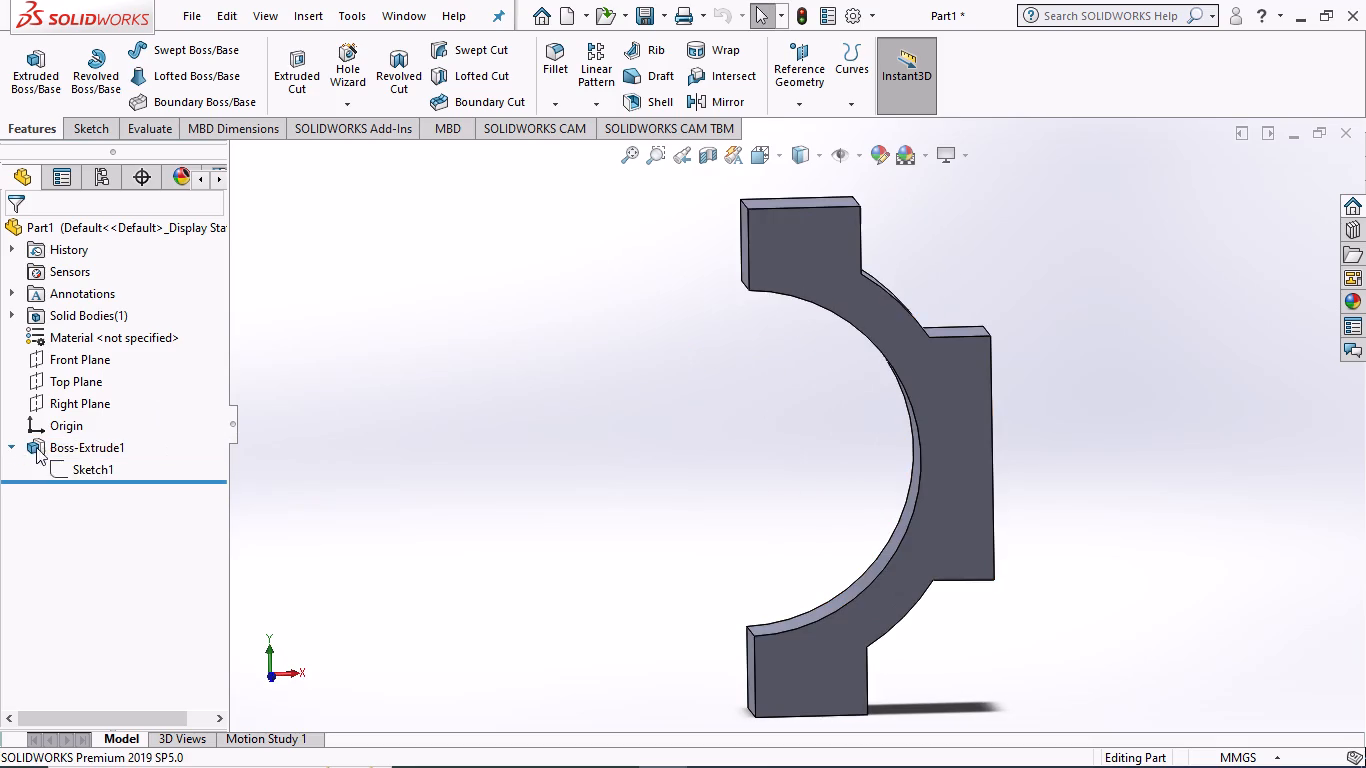
pyautogui.click(93, 466)
pyautogui.click(111, 403)
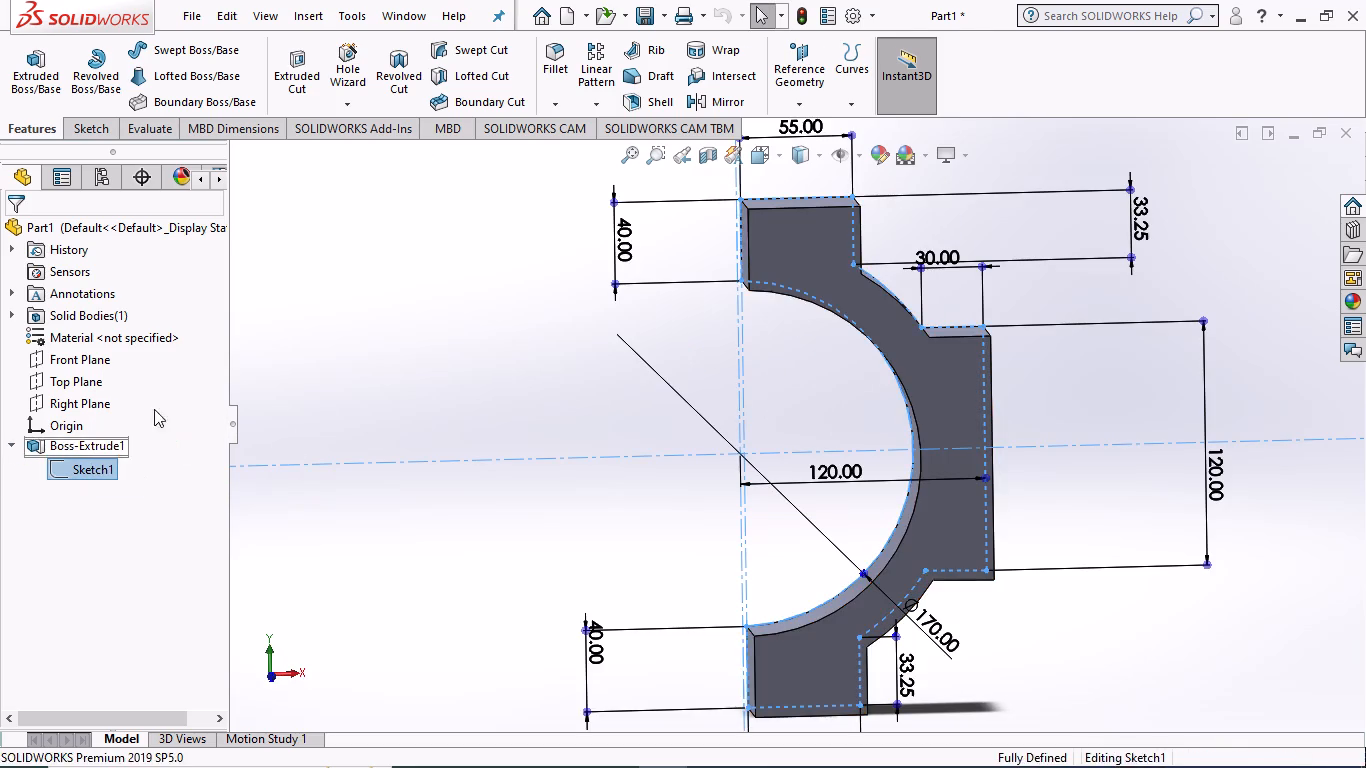
pyautogui.scroll(-2, 881, 358)
pyautogui.scroll(3, 881, 361)
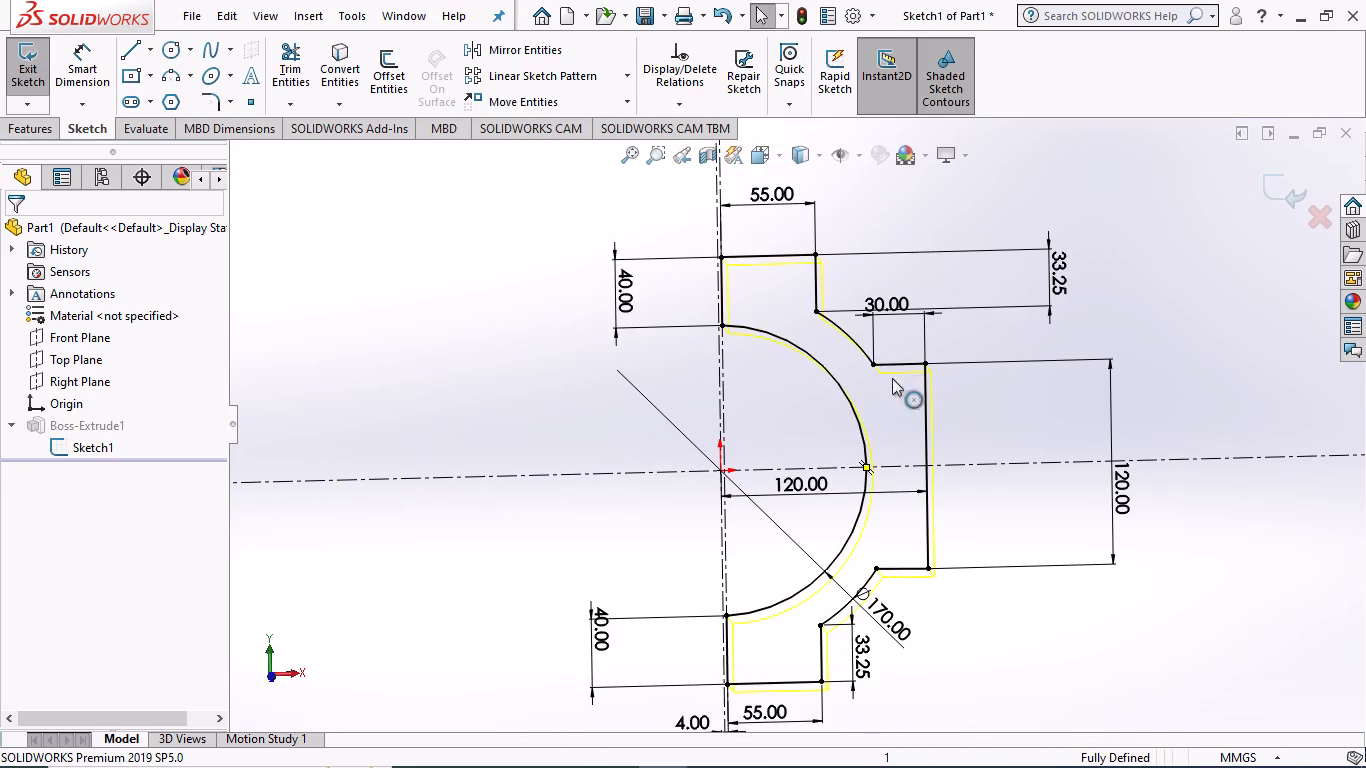
pyautogui.click(755, 150)
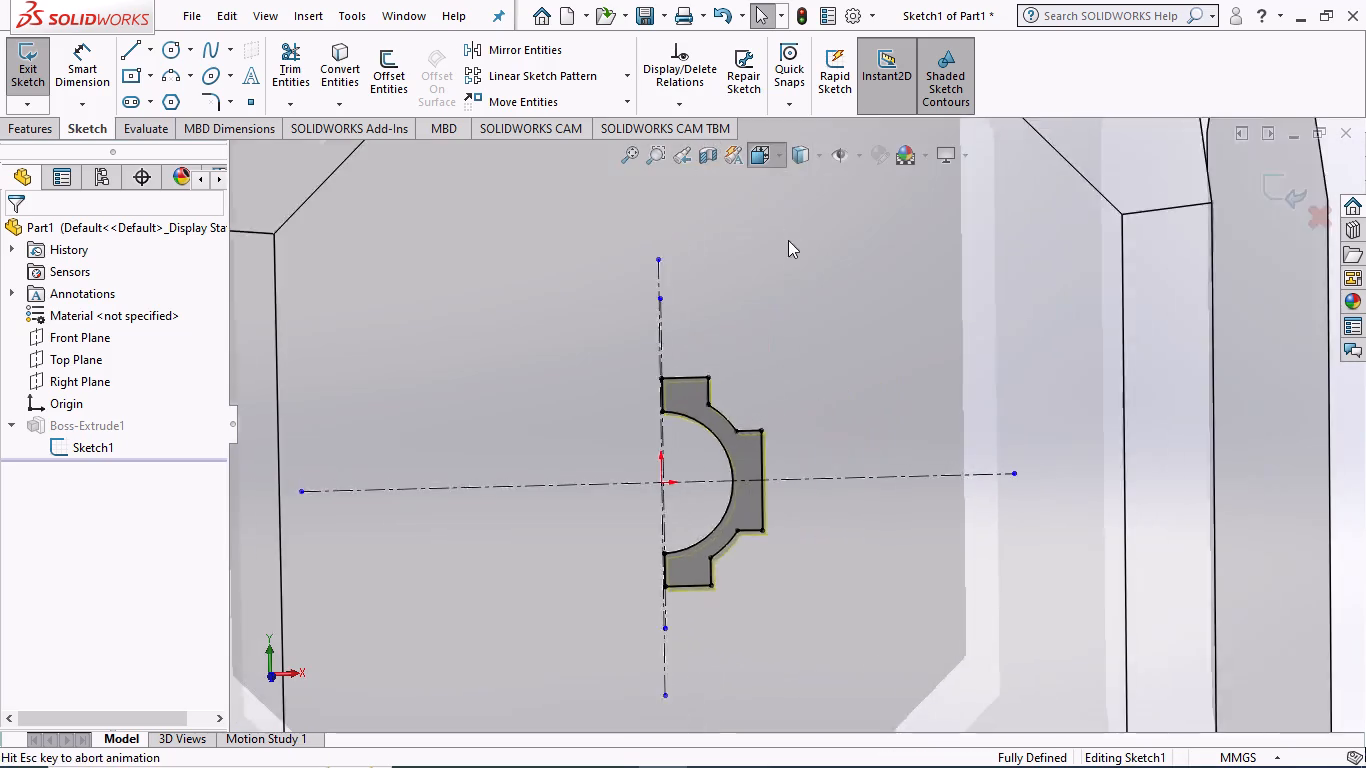
pyautogui.click(794, 248)
# Examine the half-ring profile in Sketch1, including its dimensions and both end blocks.
pyautogui.scroll(-2, 861, 449)
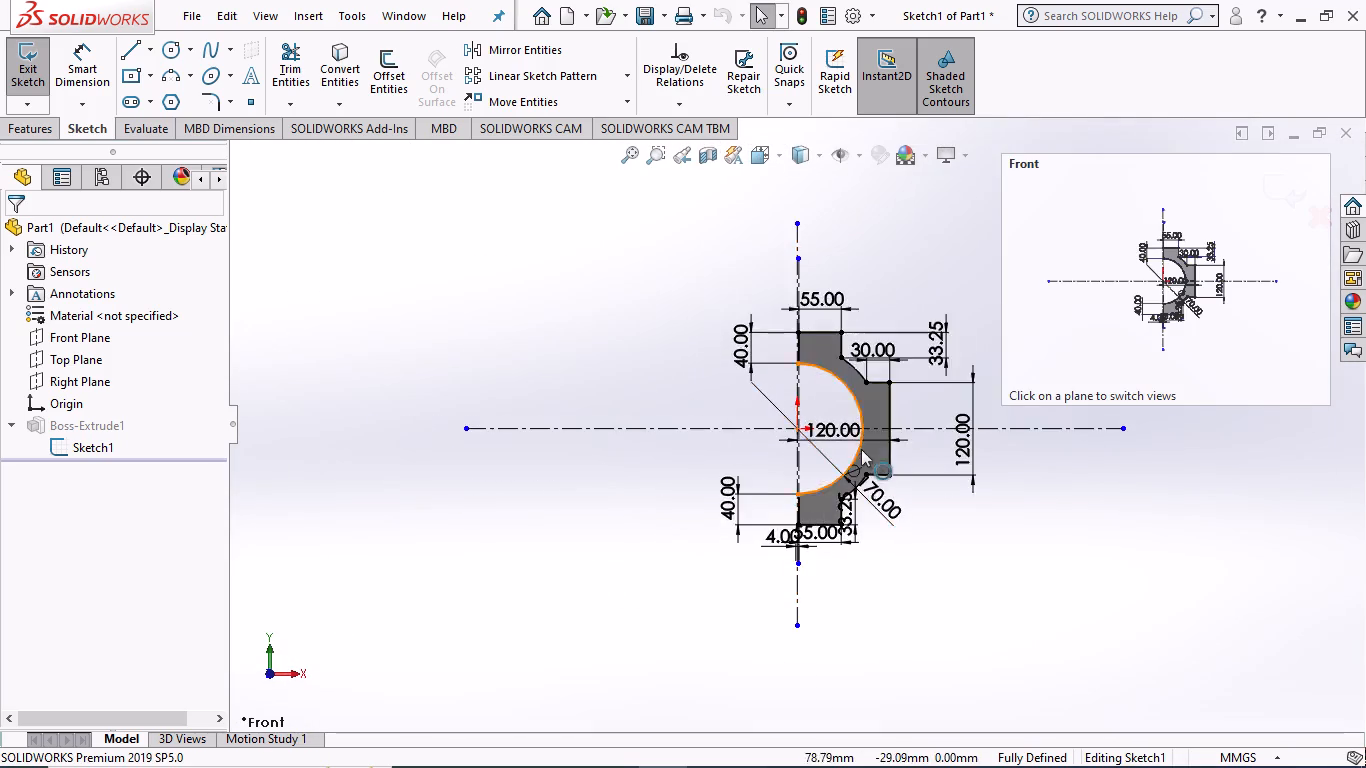
pyautogui.scroll(-4, 861, 449)
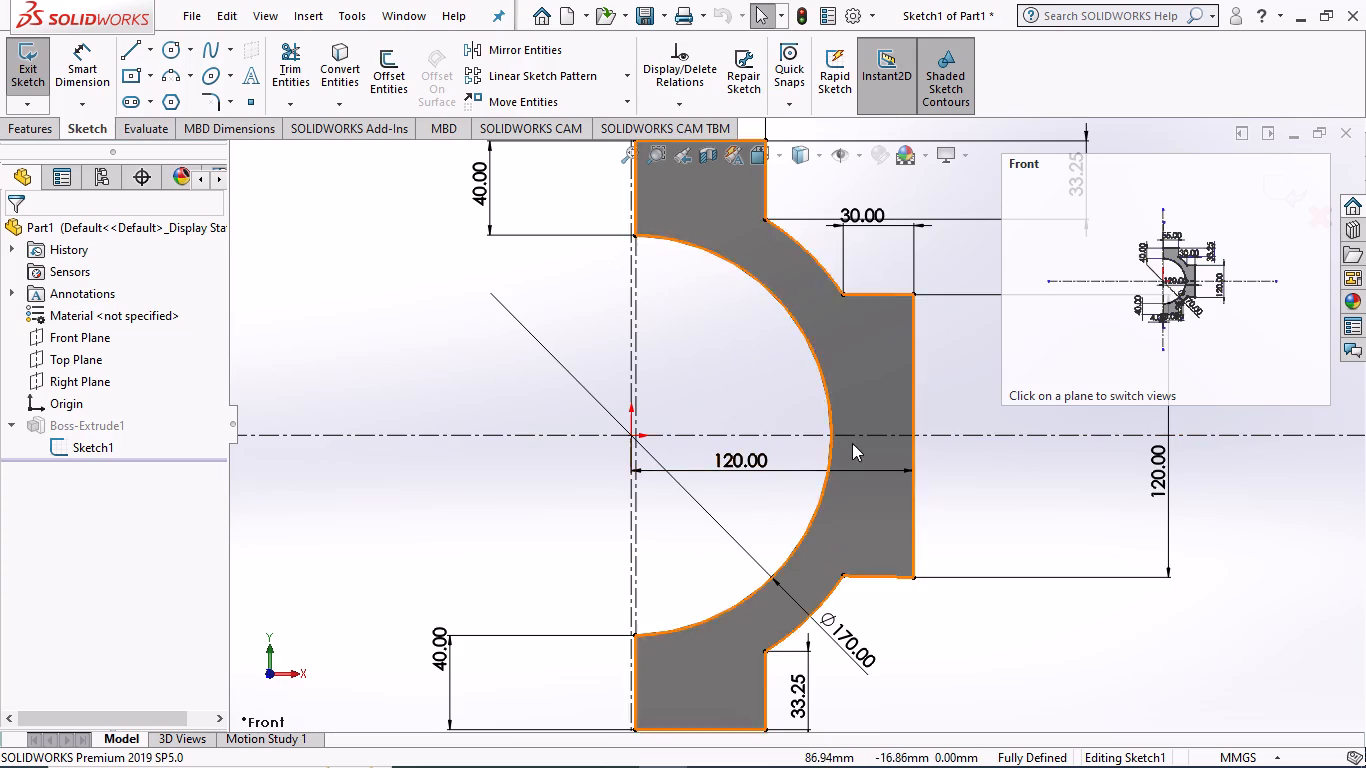
pyautogui.scroll(2, 862, 432)
pyautogui.scroll(1, 929, 371)
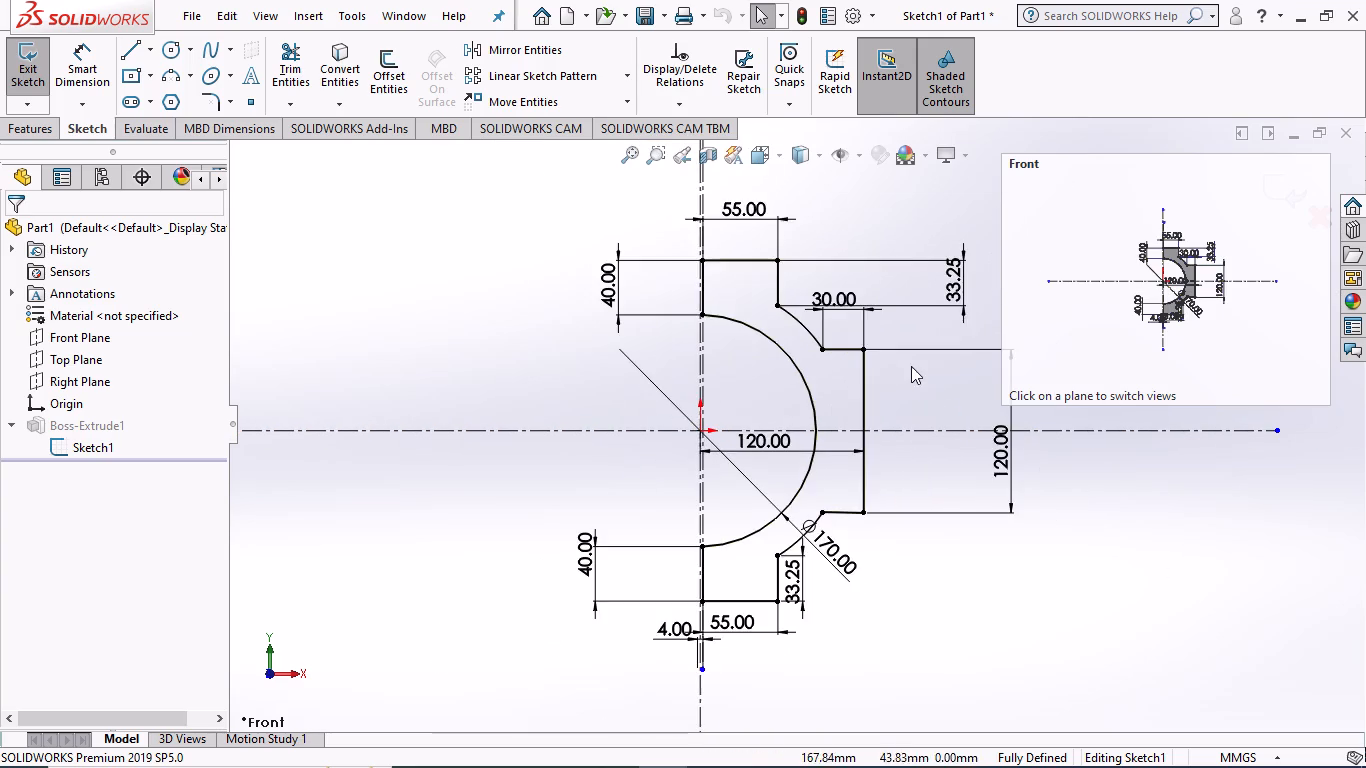
pyautogui.scroll(-2, 915, 356)
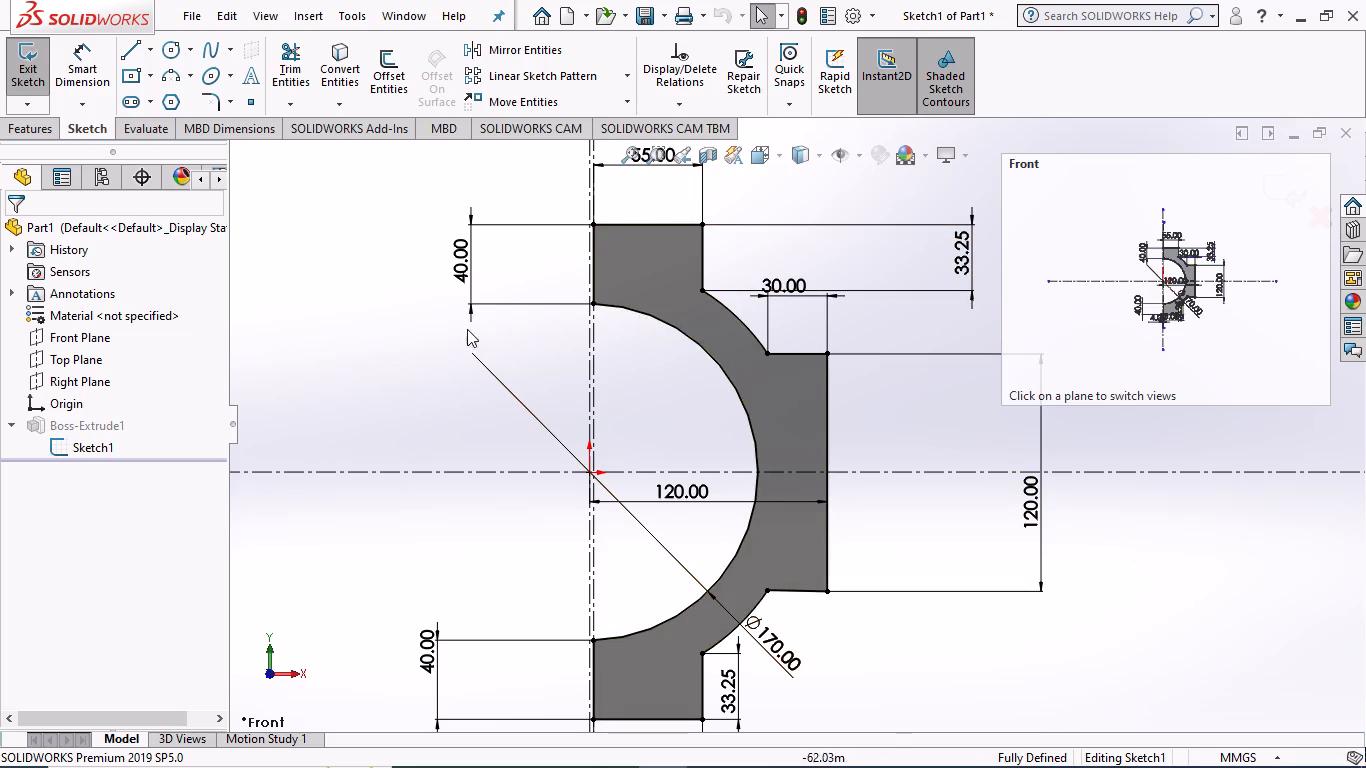
pyautogui.scroll(-2, 748, 561)
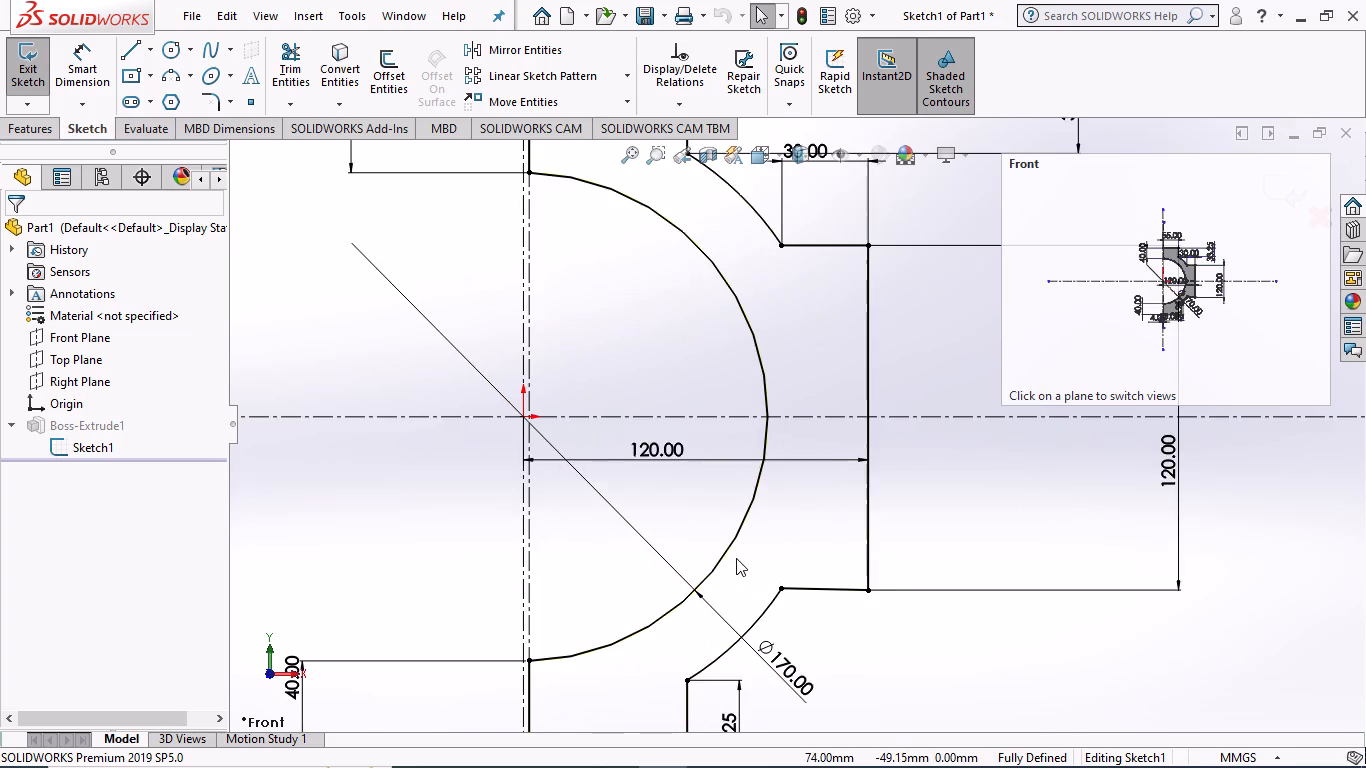
pyautogui.scroll(6, 736, 558)
pyautogui.scroll(-2, 721, 623)
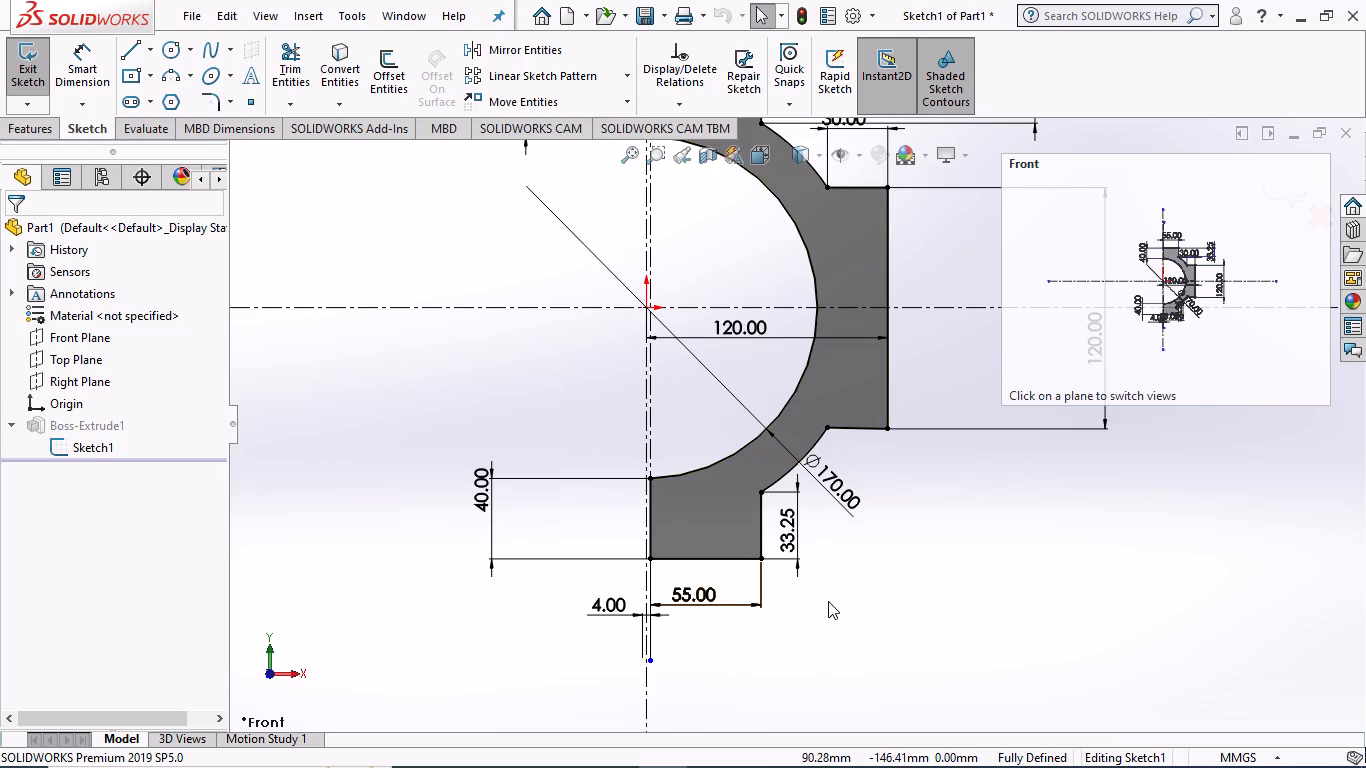
pyautogui.scroll(4, 837, 543)
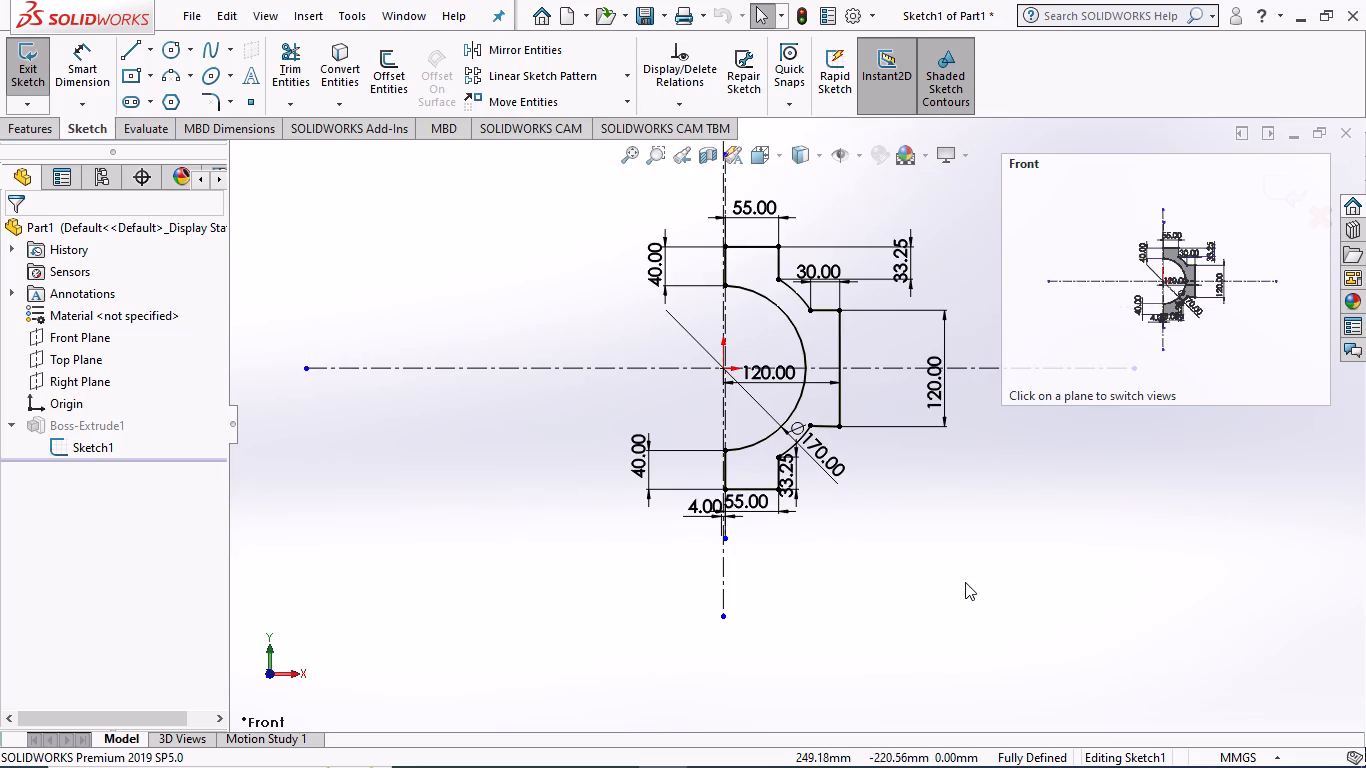
# Delete the whole half-ring profile and its dimensions from Sketch1, keeping the horizontal and vertical centerlines through the origin.
pyautogui.click(965, 582)
pyautogui.scroll(2, 691, 271)
pyautogui.moveTo(664, 225); pyautogui.dragTo(932, 530)
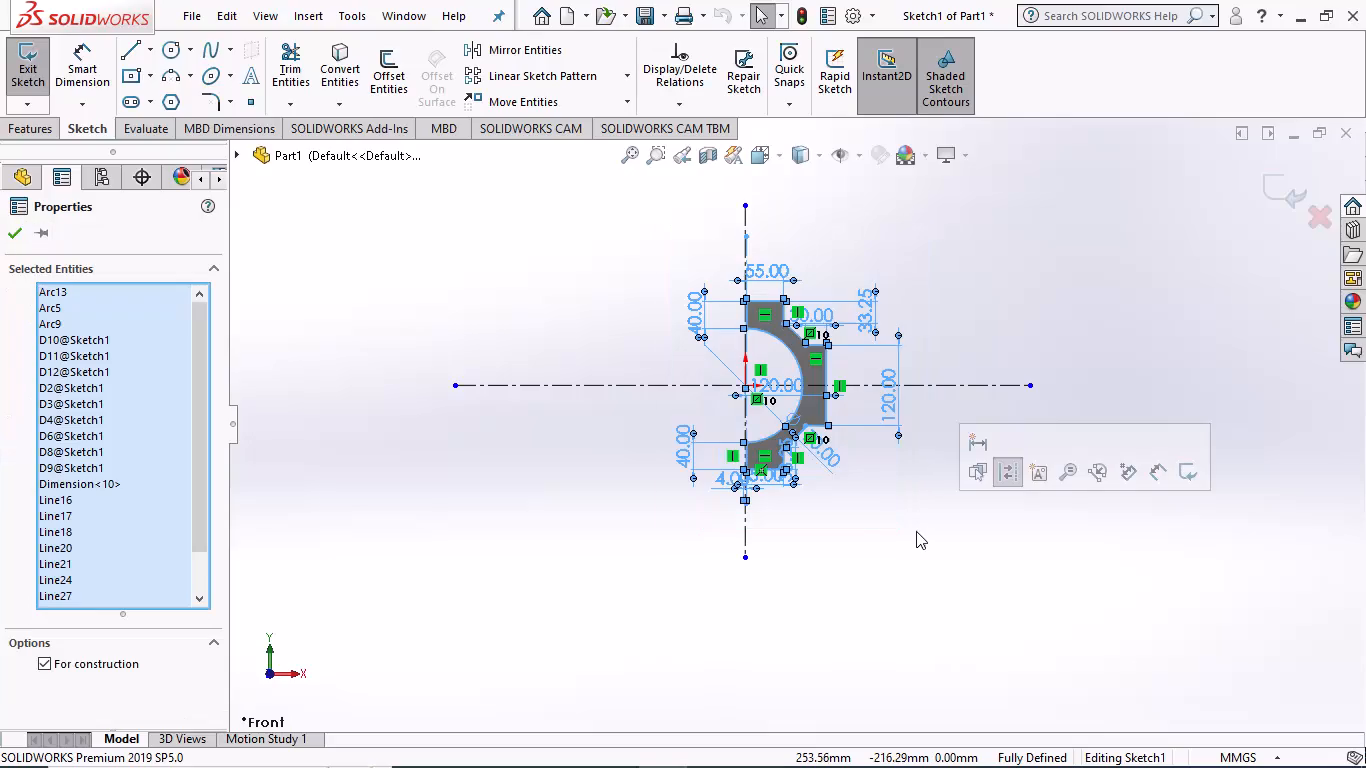
pyautogui.press('Delete')
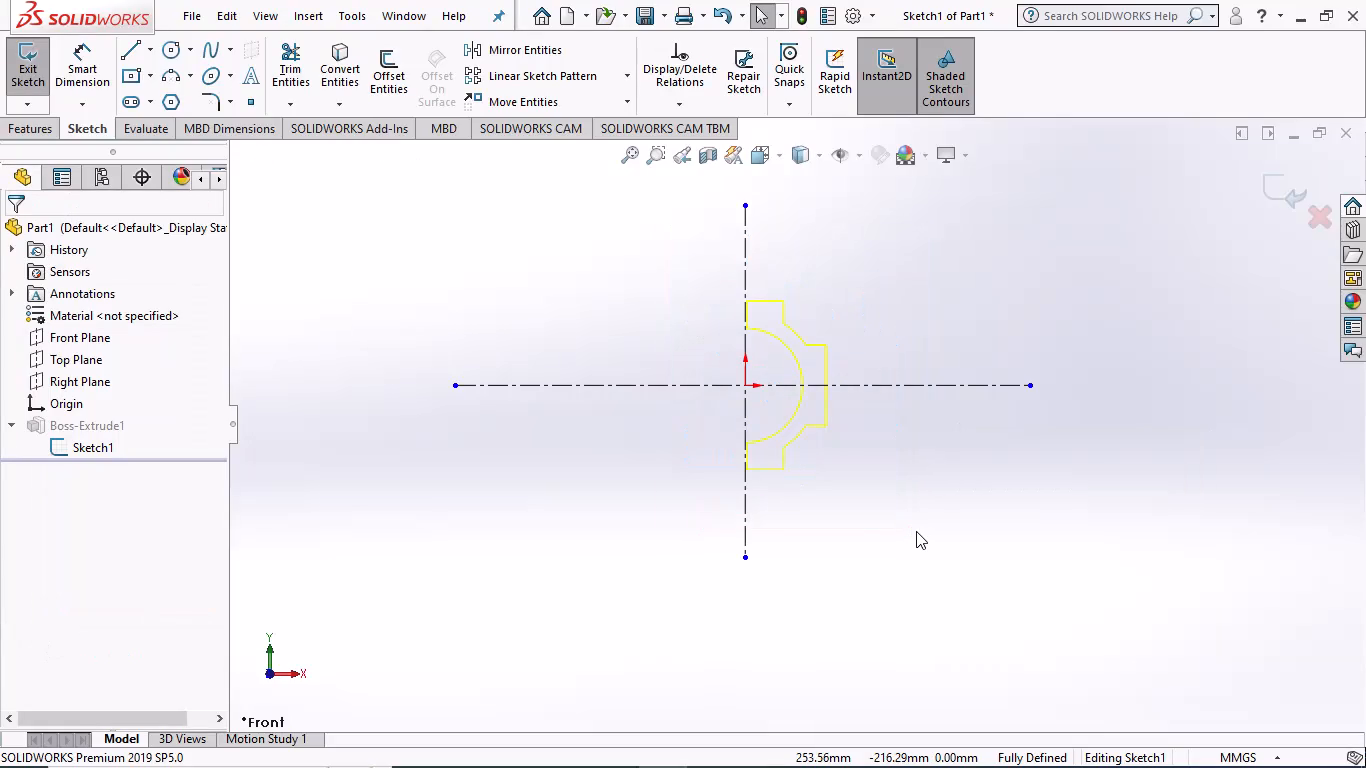
pyautogui.scroll(-4, 803, 370)
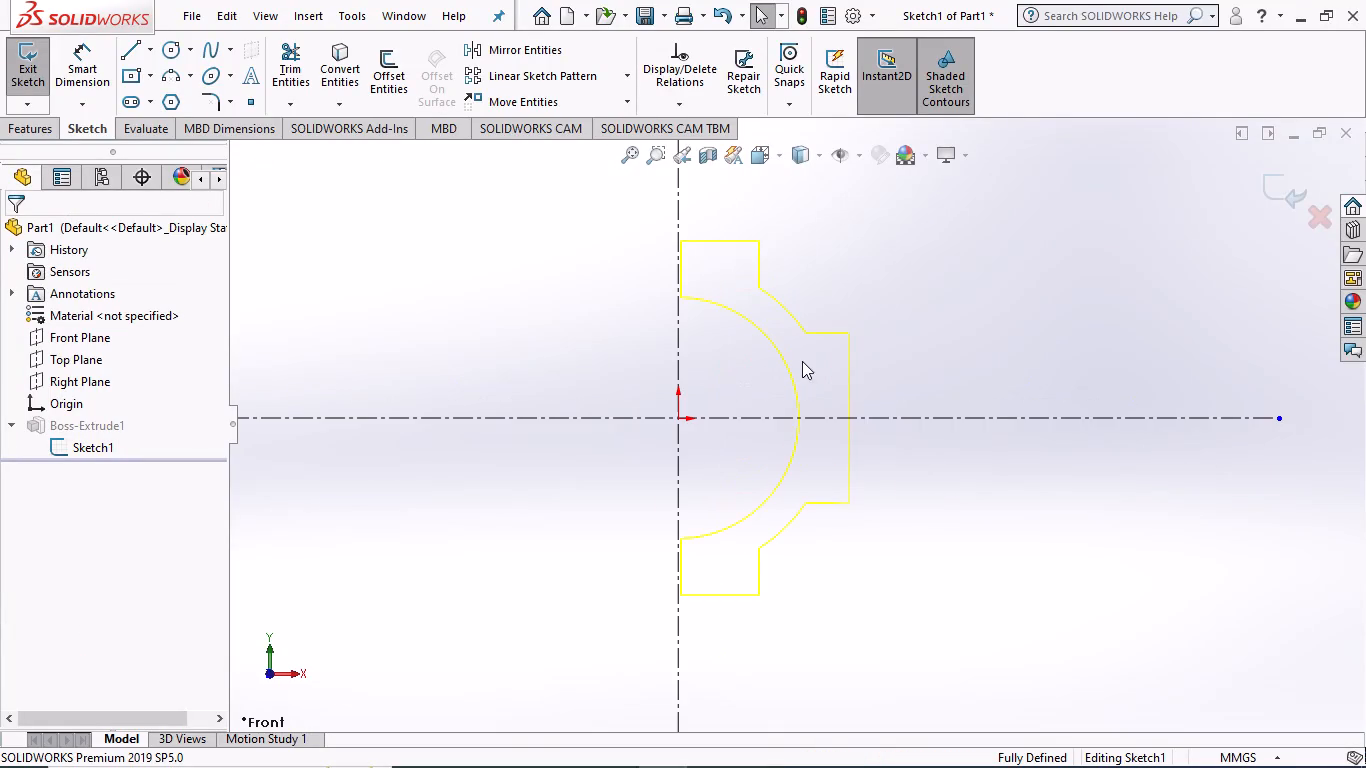
pyautogui.scroll(-4, 715, 490)
pyautogui.scroll(4, 730, 480)
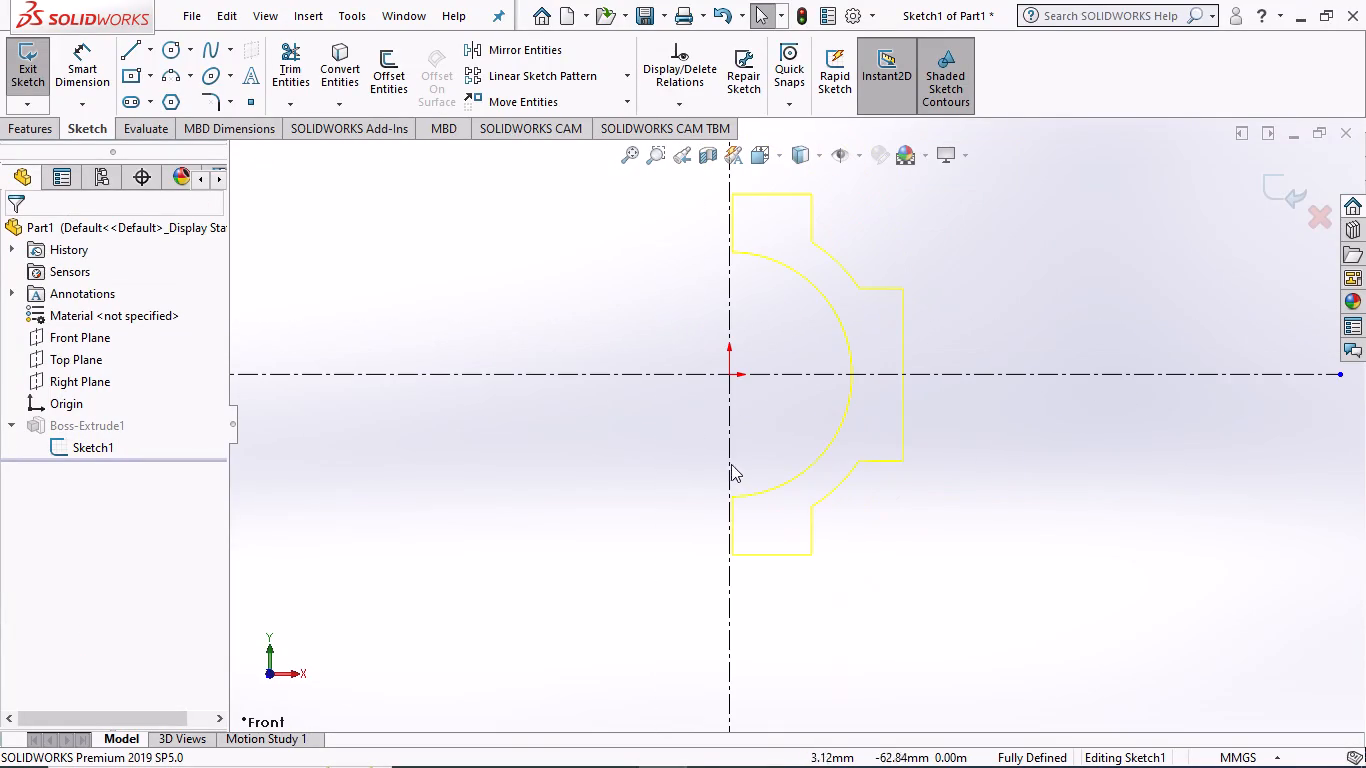
# Exit Sketch1, rebuild the extrusion anyway, and dismiss the error report.
pyautogui.click(34, 79)
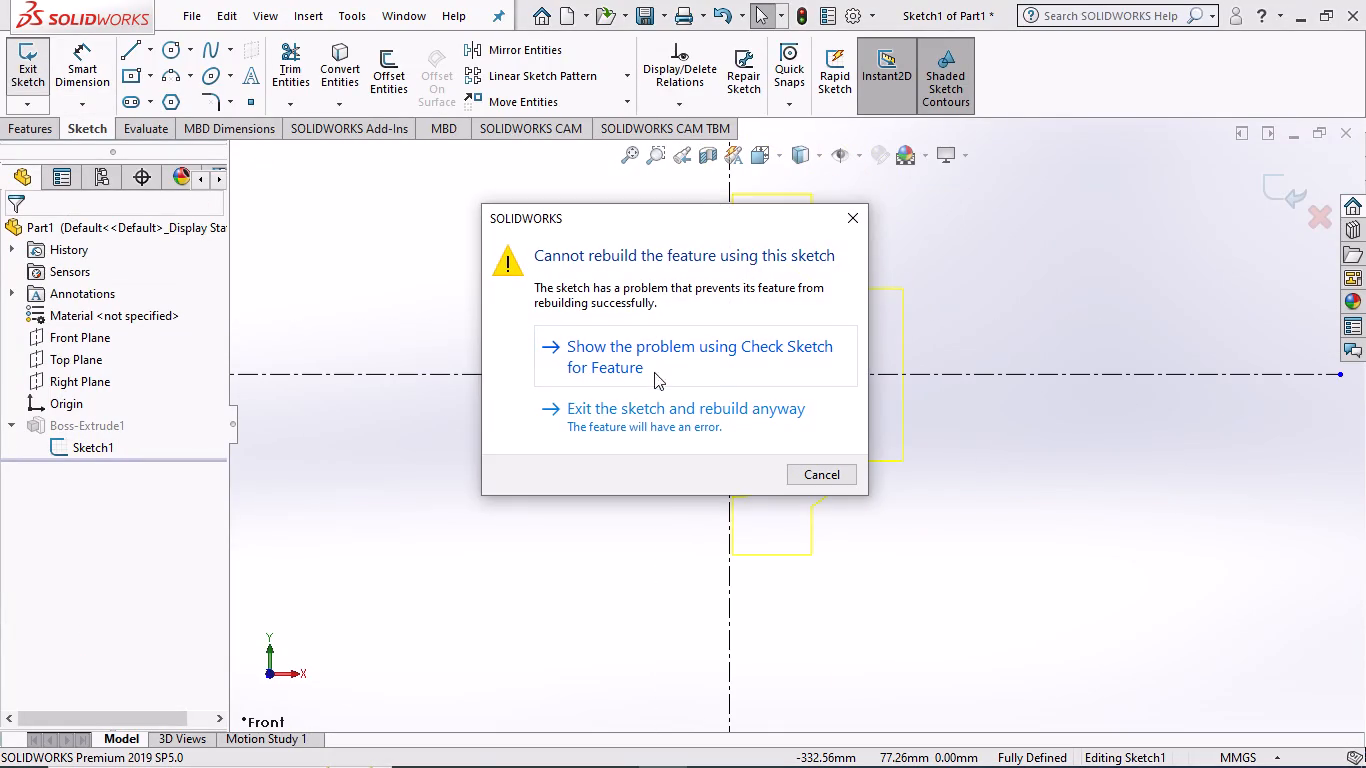
pyautogui.click(612, 420)
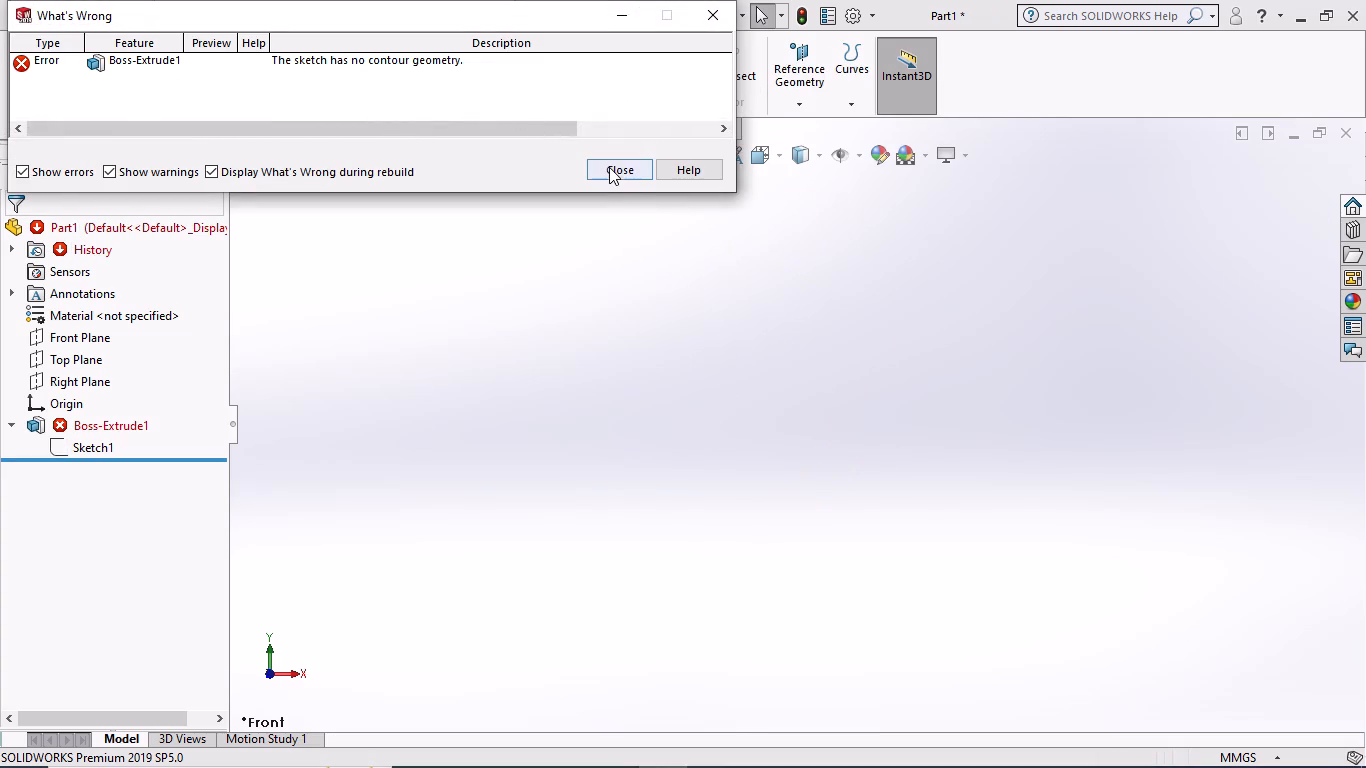
pyautogui.click(609, 167)
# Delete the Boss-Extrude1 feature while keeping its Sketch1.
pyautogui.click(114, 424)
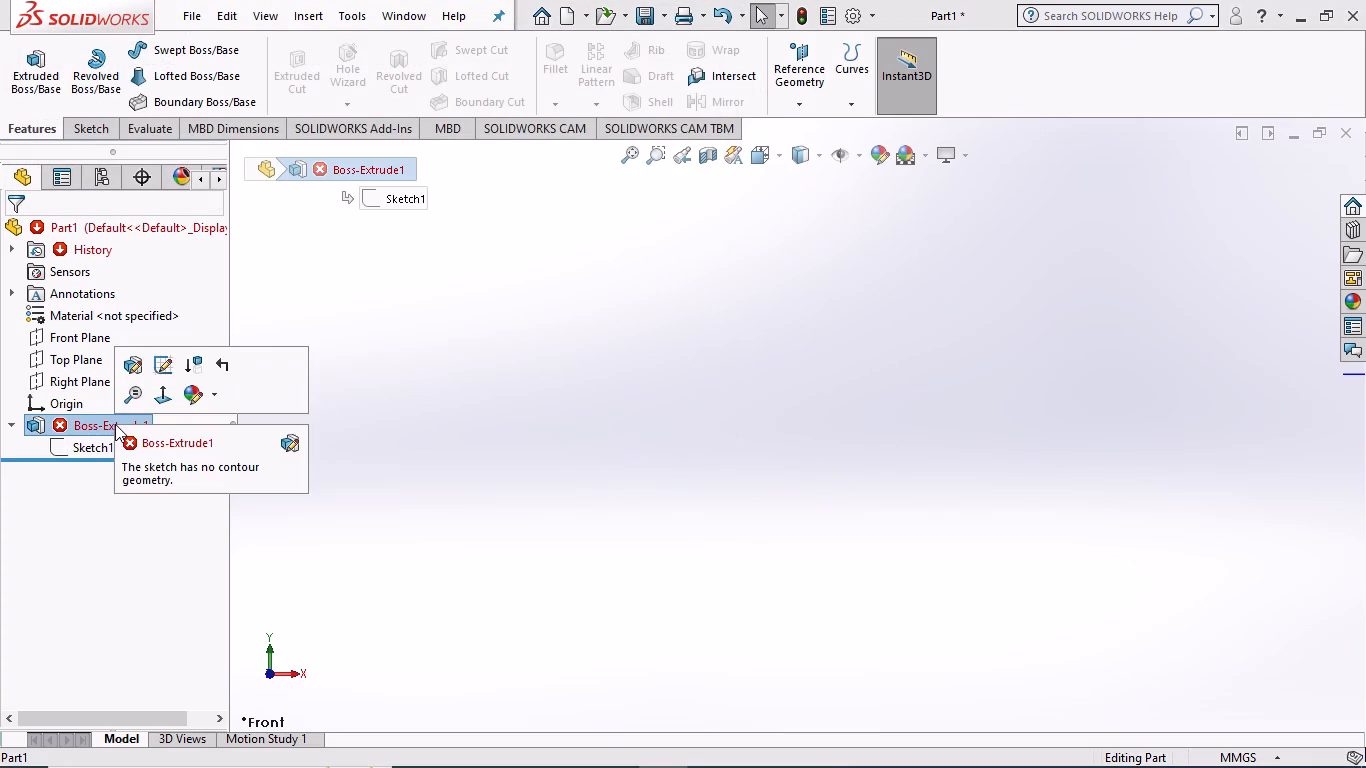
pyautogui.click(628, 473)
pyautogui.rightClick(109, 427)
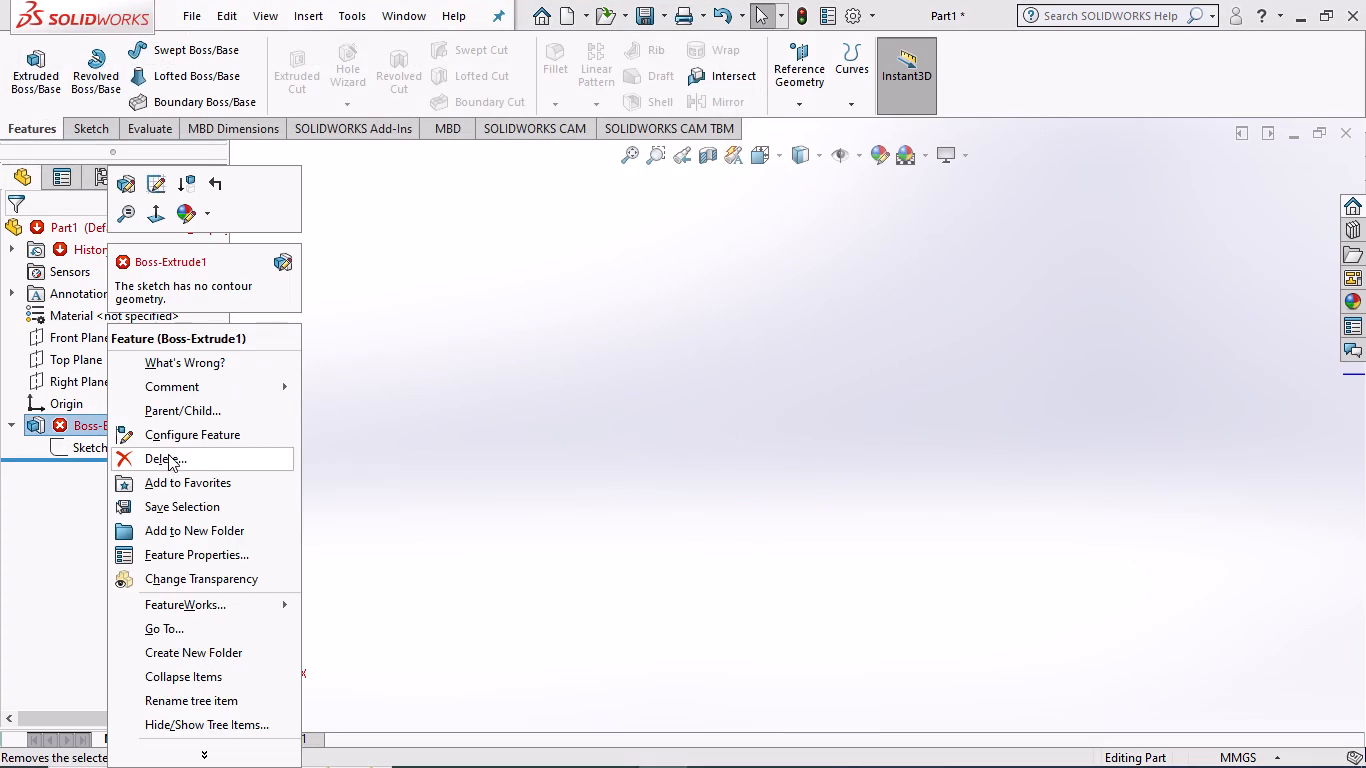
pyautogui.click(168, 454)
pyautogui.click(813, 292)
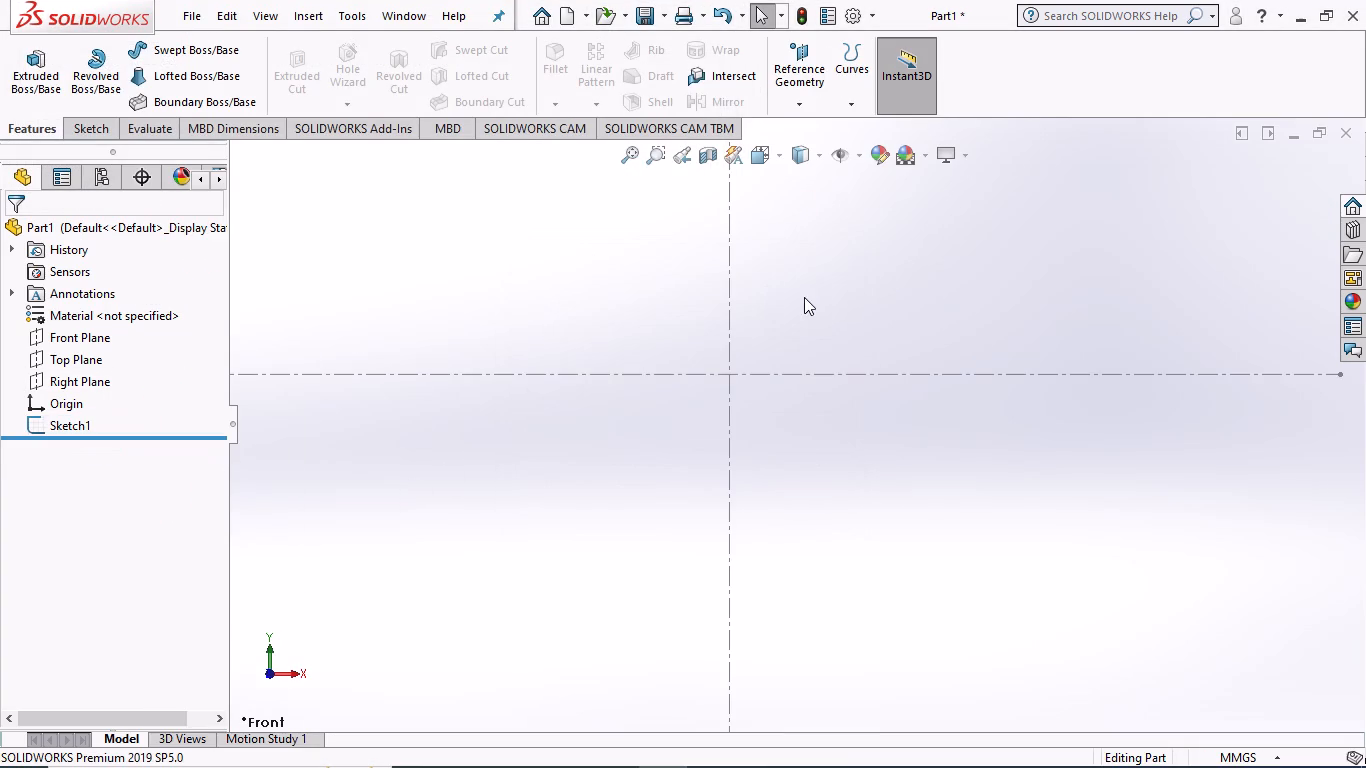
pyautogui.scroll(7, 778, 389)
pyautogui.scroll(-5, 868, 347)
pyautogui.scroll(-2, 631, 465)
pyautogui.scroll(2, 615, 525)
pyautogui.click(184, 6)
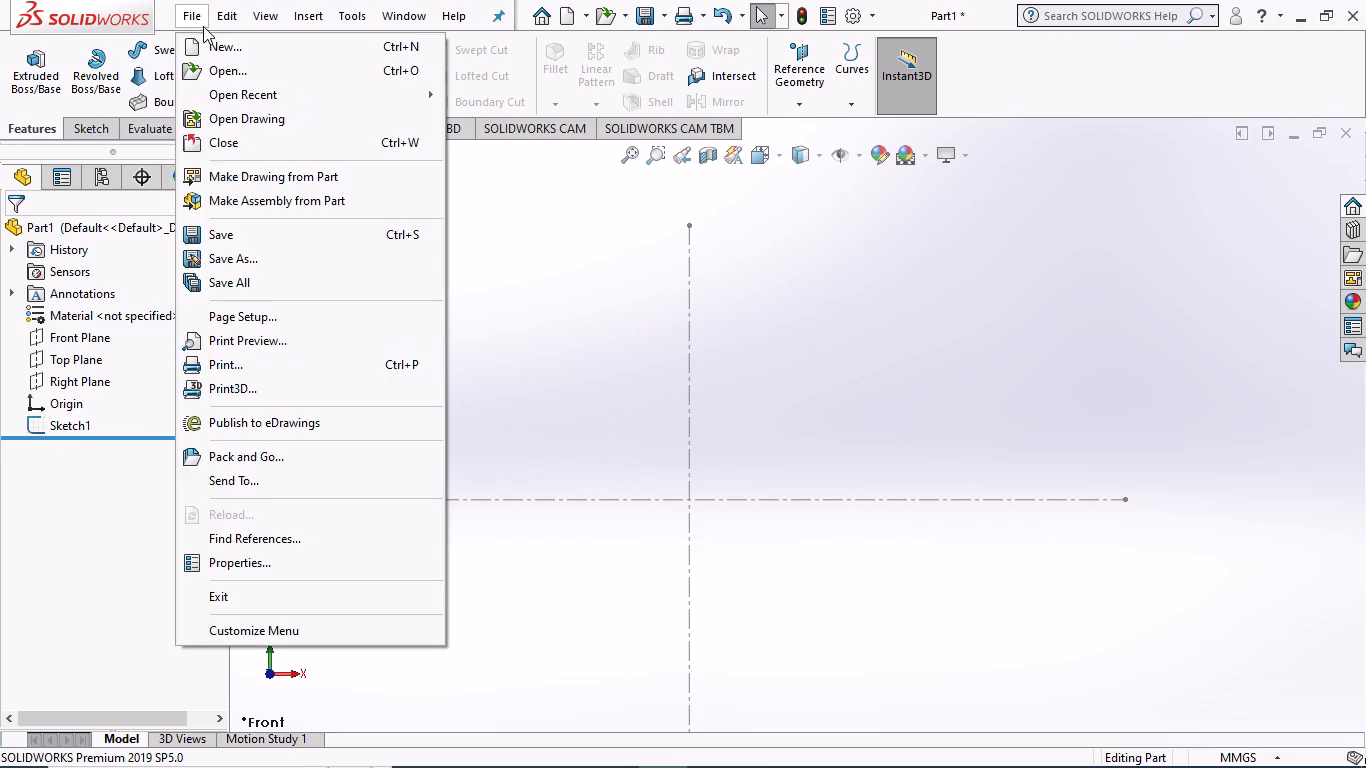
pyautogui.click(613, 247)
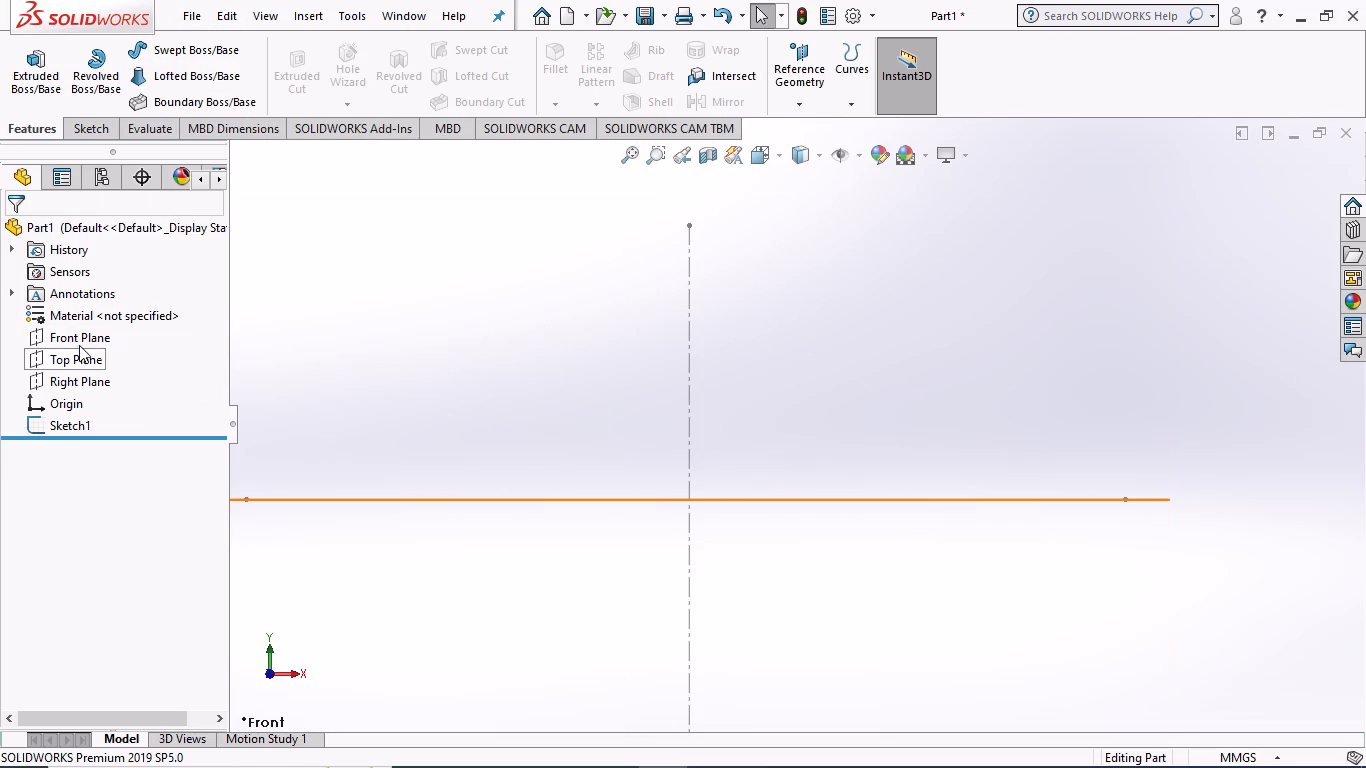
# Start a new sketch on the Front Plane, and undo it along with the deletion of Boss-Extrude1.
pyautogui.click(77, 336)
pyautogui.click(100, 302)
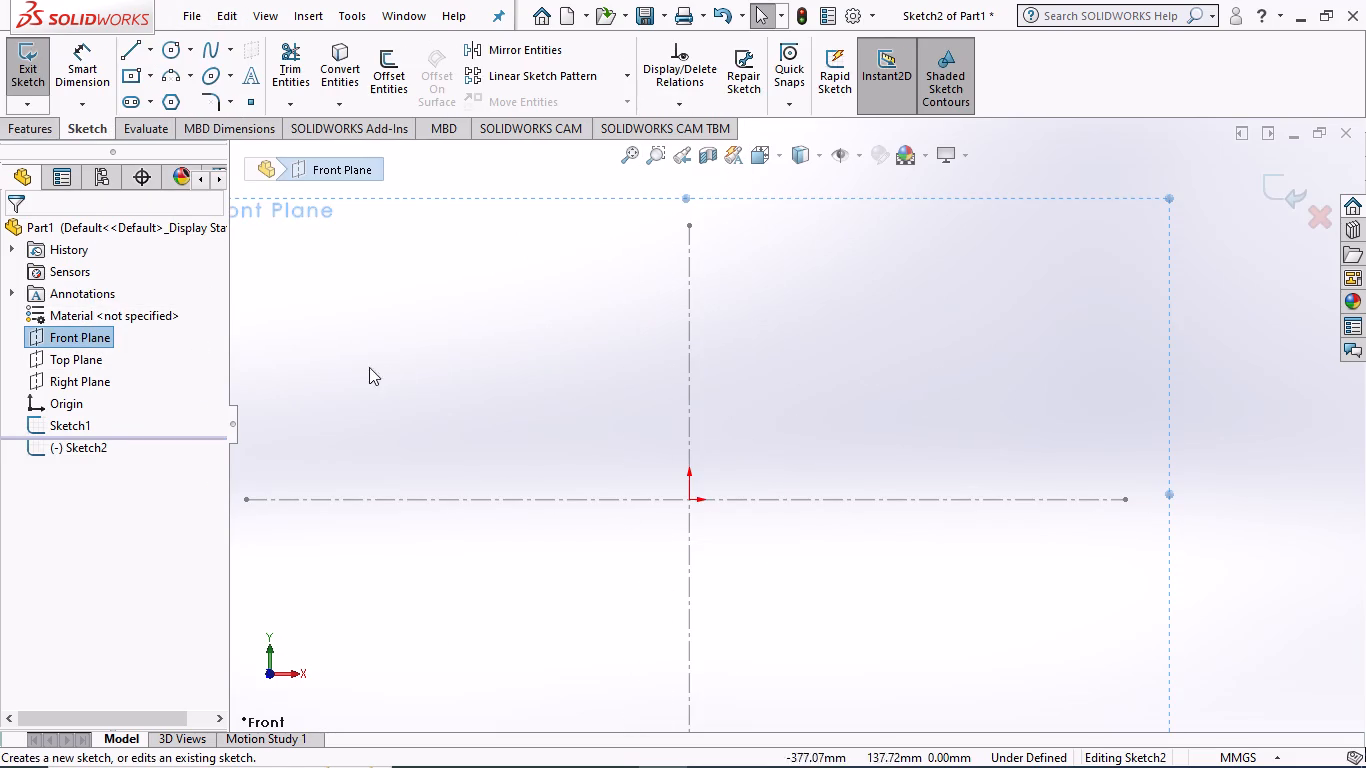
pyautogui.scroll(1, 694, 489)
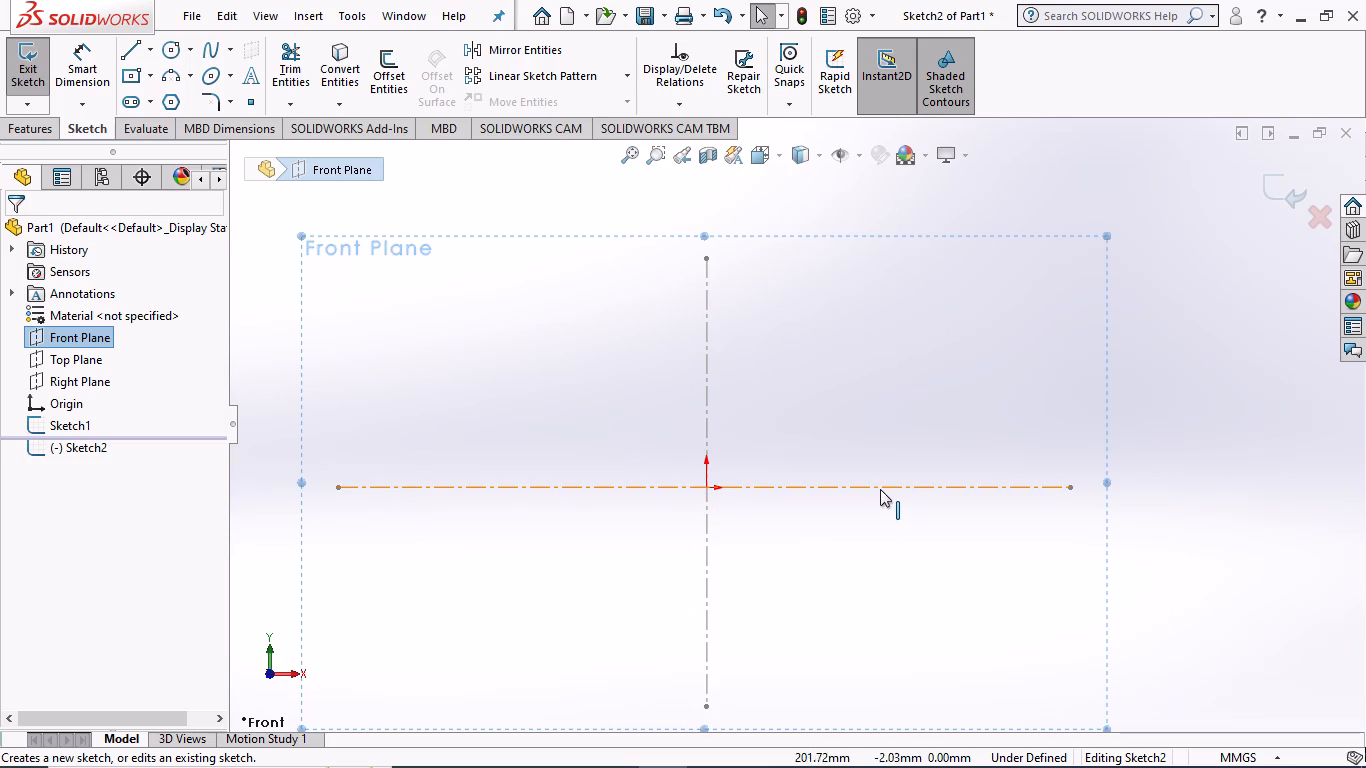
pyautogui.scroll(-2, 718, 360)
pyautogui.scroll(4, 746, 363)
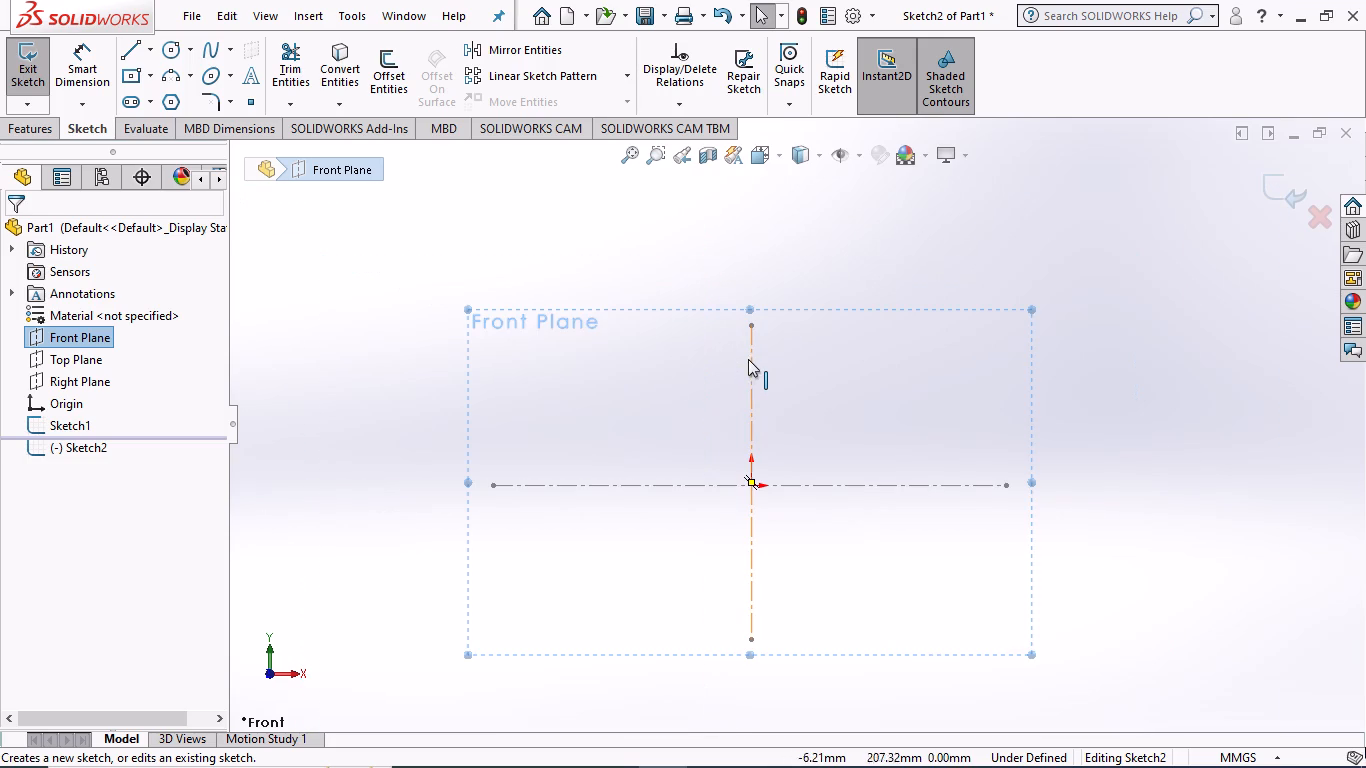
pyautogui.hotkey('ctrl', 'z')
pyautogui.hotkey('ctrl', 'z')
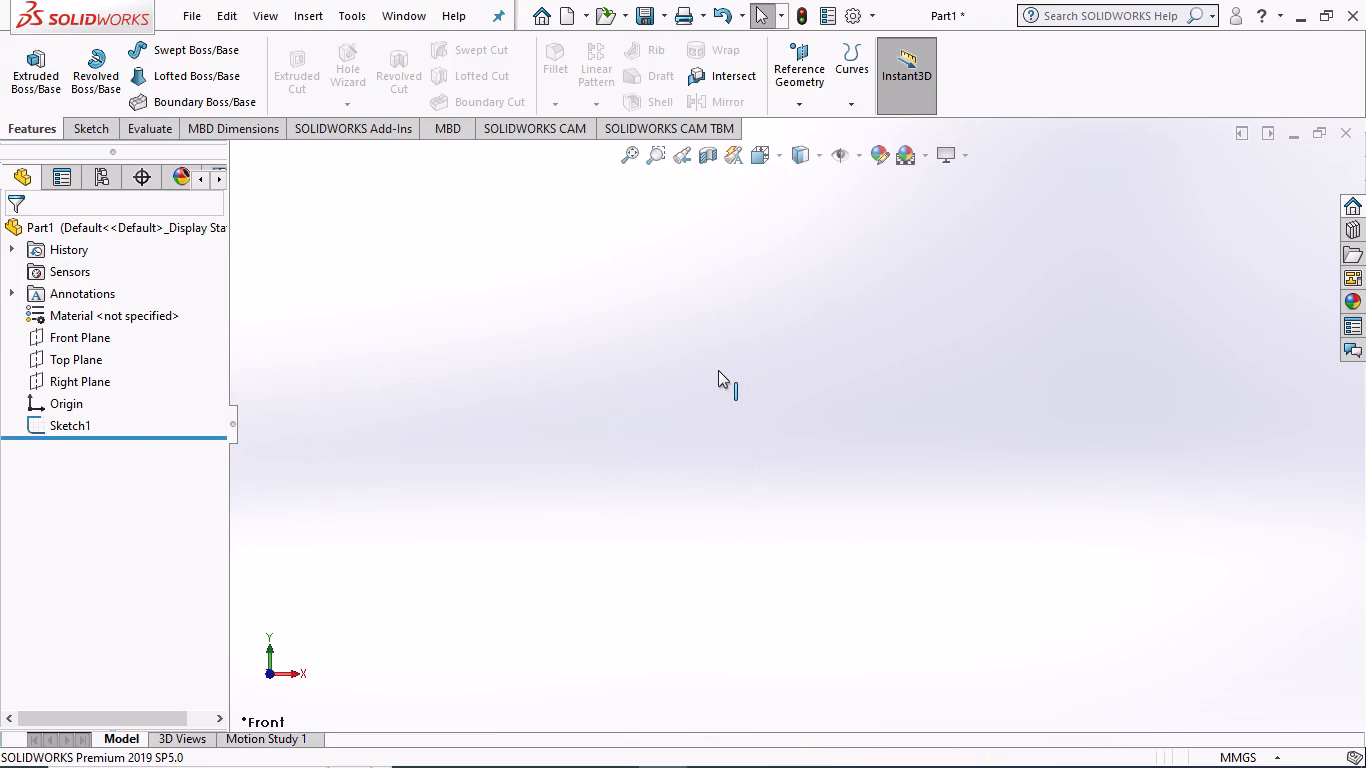
# Delete the Boss-Extrude1 feature without its absorbed sketch.
pyautogui.rightClick(77, 420)
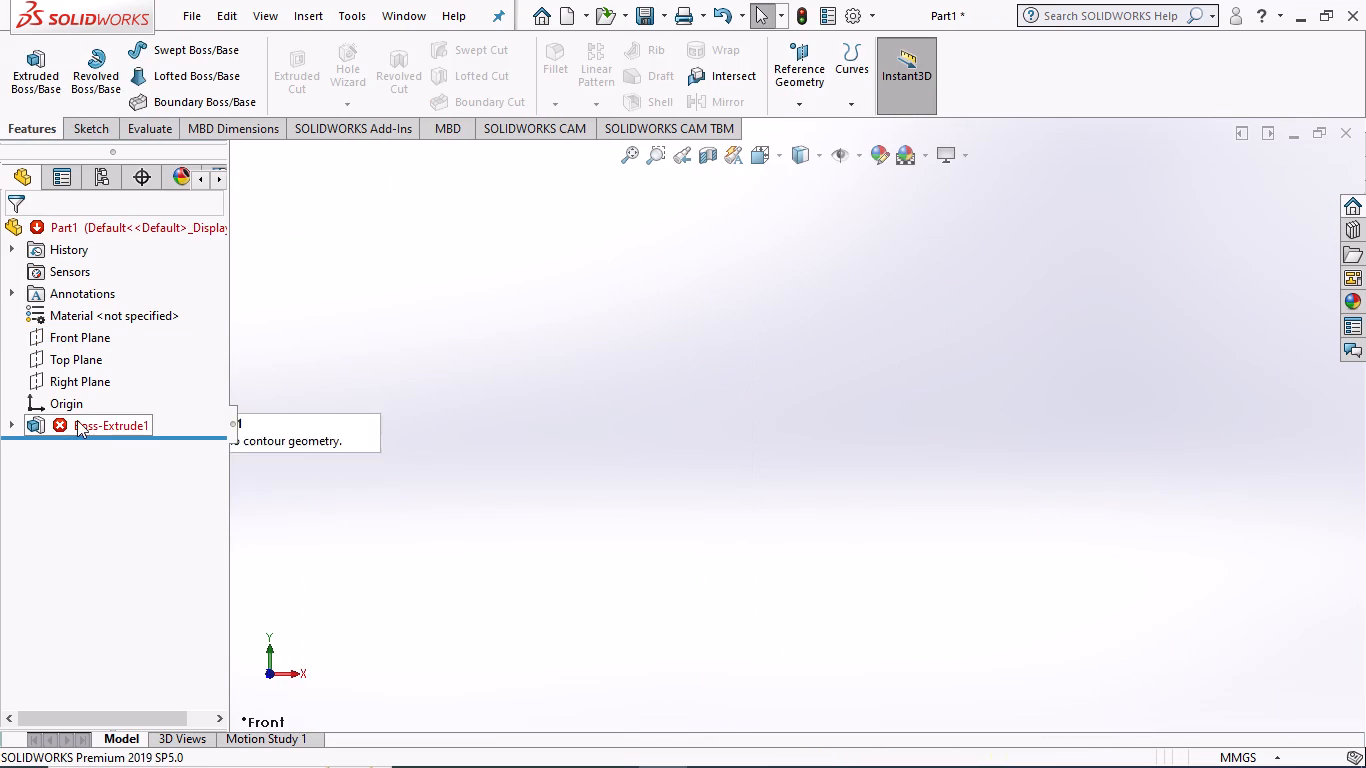
pyautogui.click(139, 450)
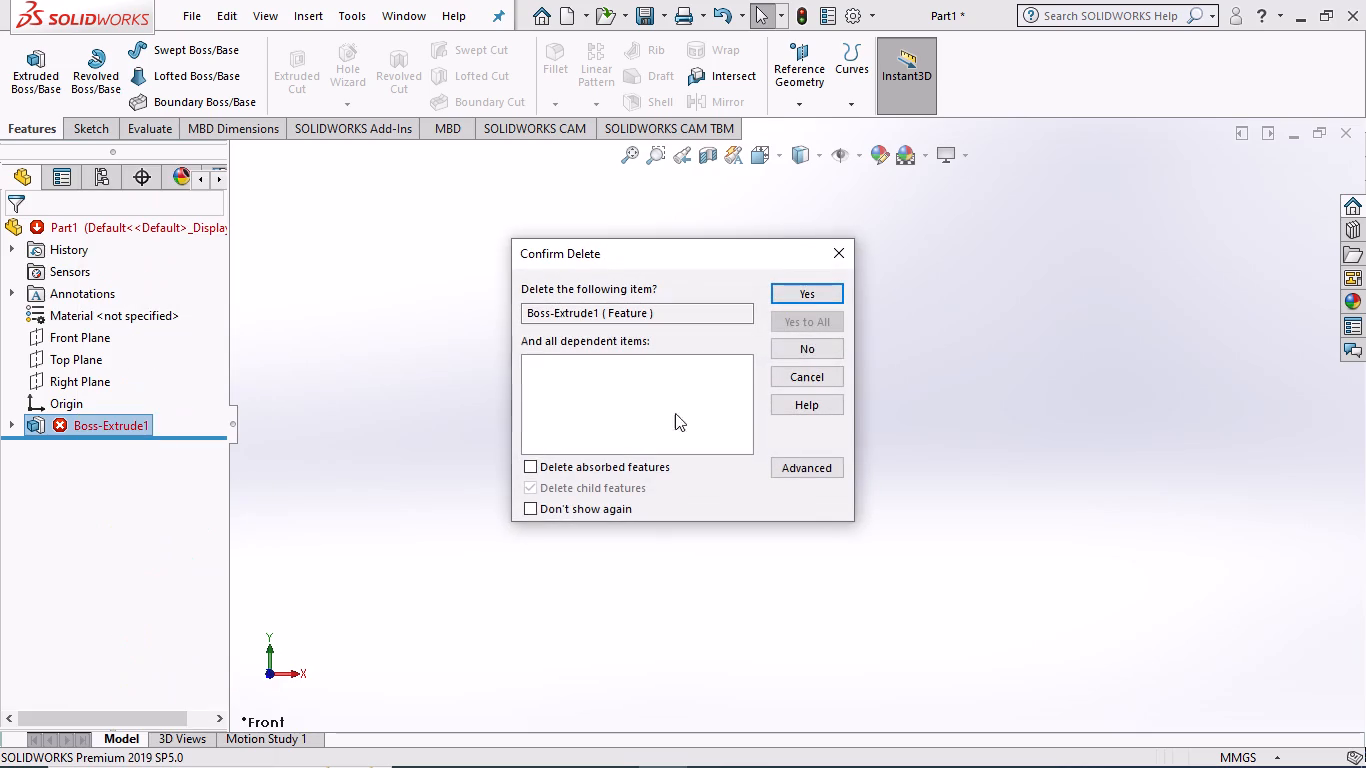
pyautogui.click(795, 300)
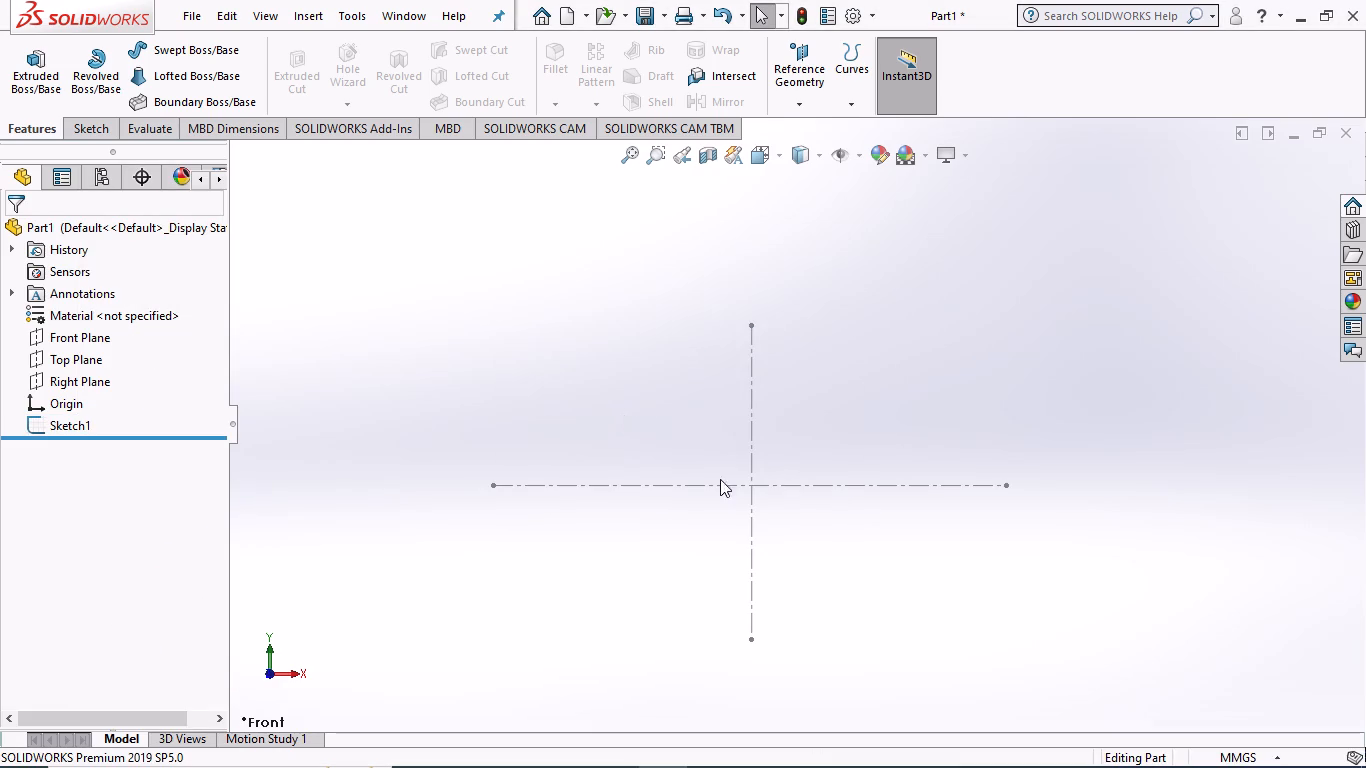
# Delete Sketch1 with its remaining centerlines from the part.
pyautogui.rightClick(800, 488)
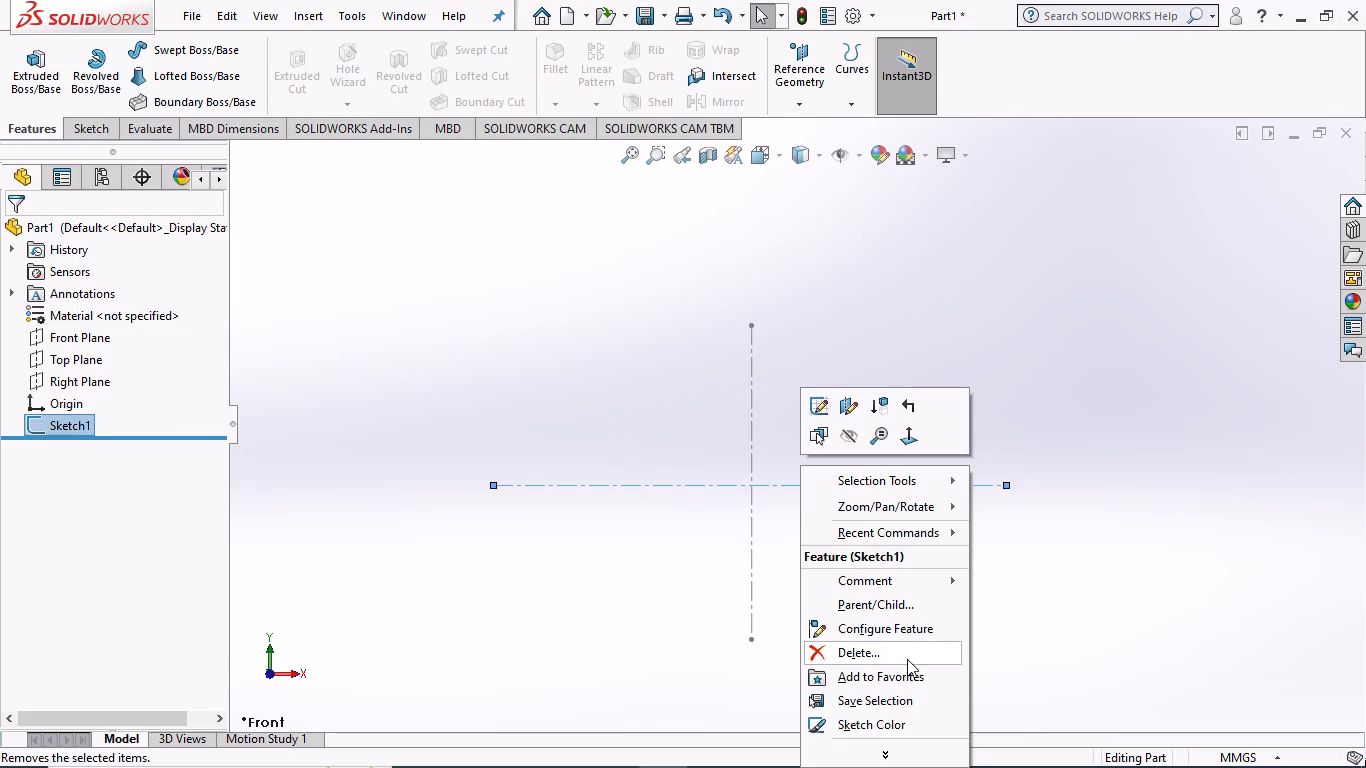
pyautogui.click(898, 654)
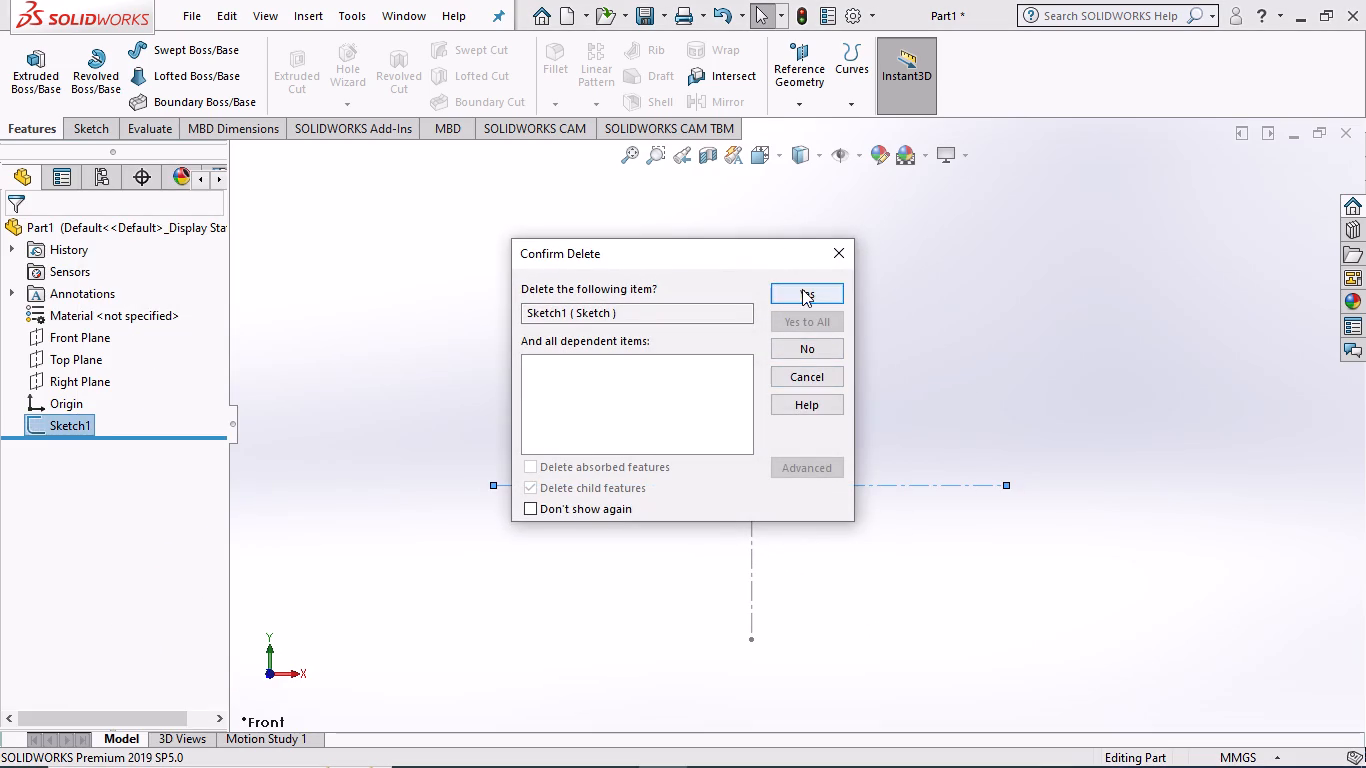
pyautogui.click(802, 289)
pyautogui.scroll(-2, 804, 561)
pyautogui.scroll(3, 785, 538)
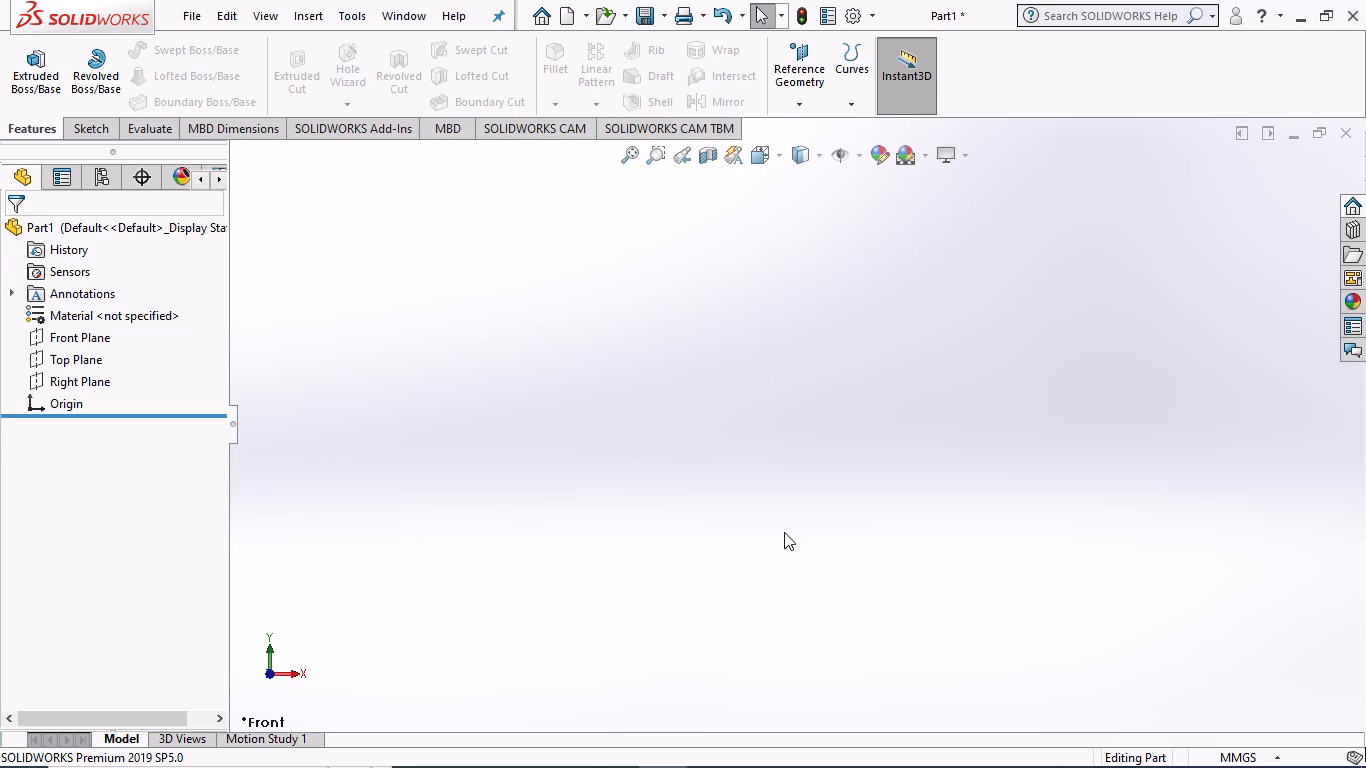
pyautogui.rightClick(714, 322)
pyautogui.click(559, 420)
# Close the emptied part document without saving its changes.
pyautogui.click(1348, 130)
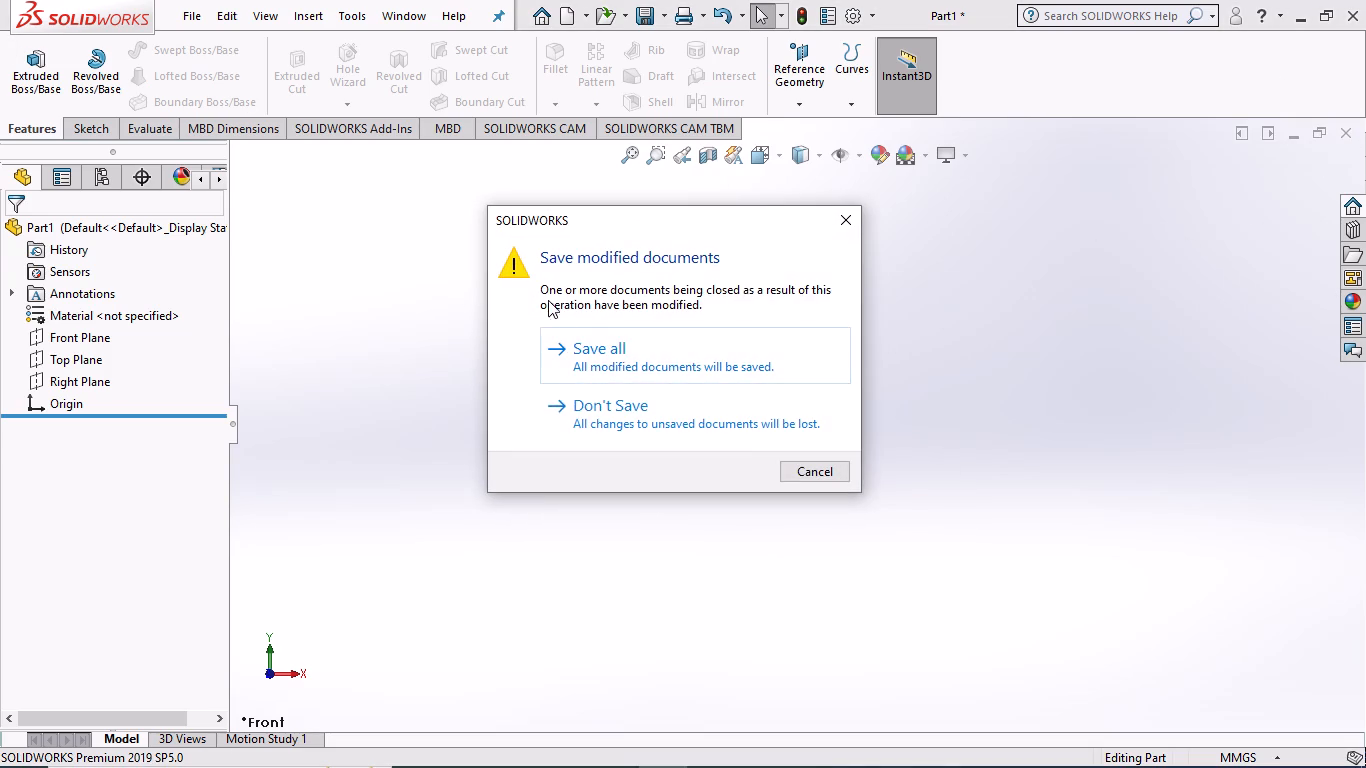
pyautogui.click(625, 422)
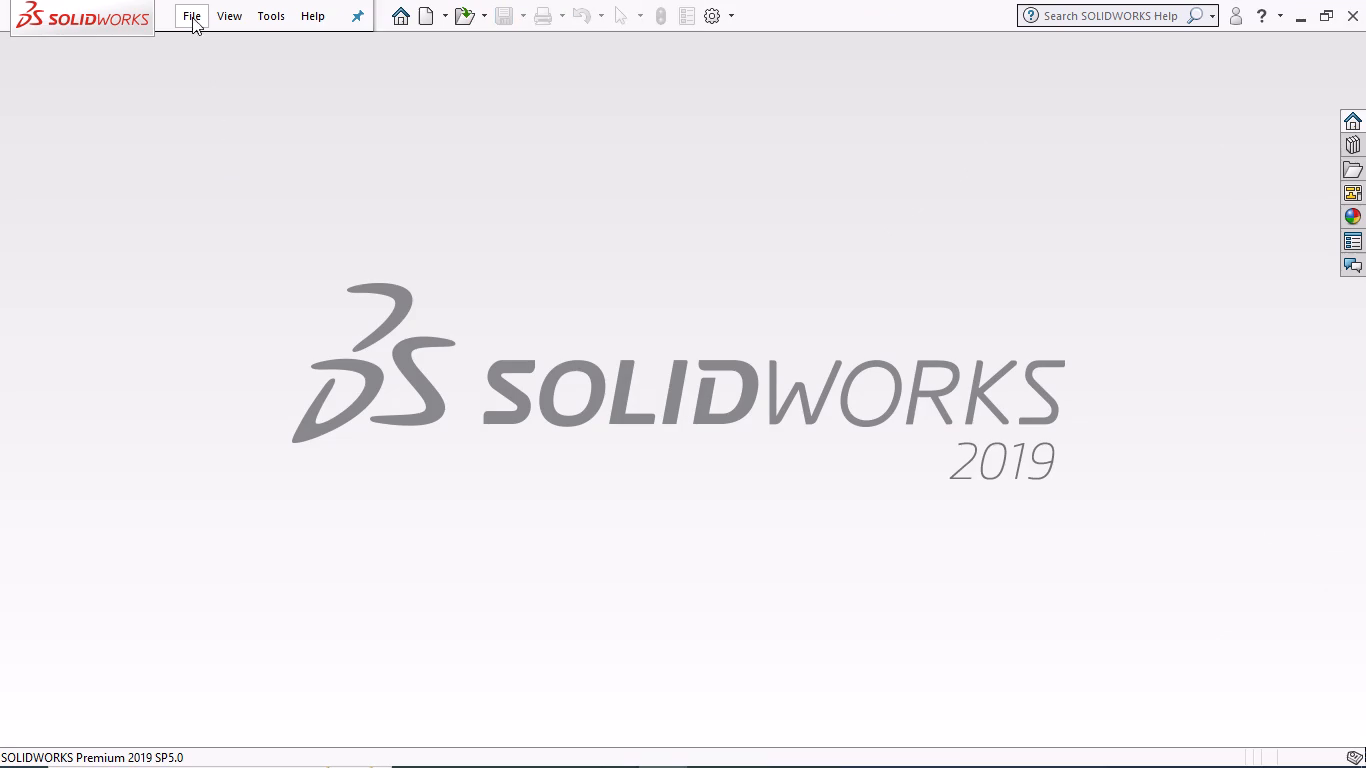
# Create a new part document.
pyautogui.click(192, 13)
pyautogui.click(248, 45)
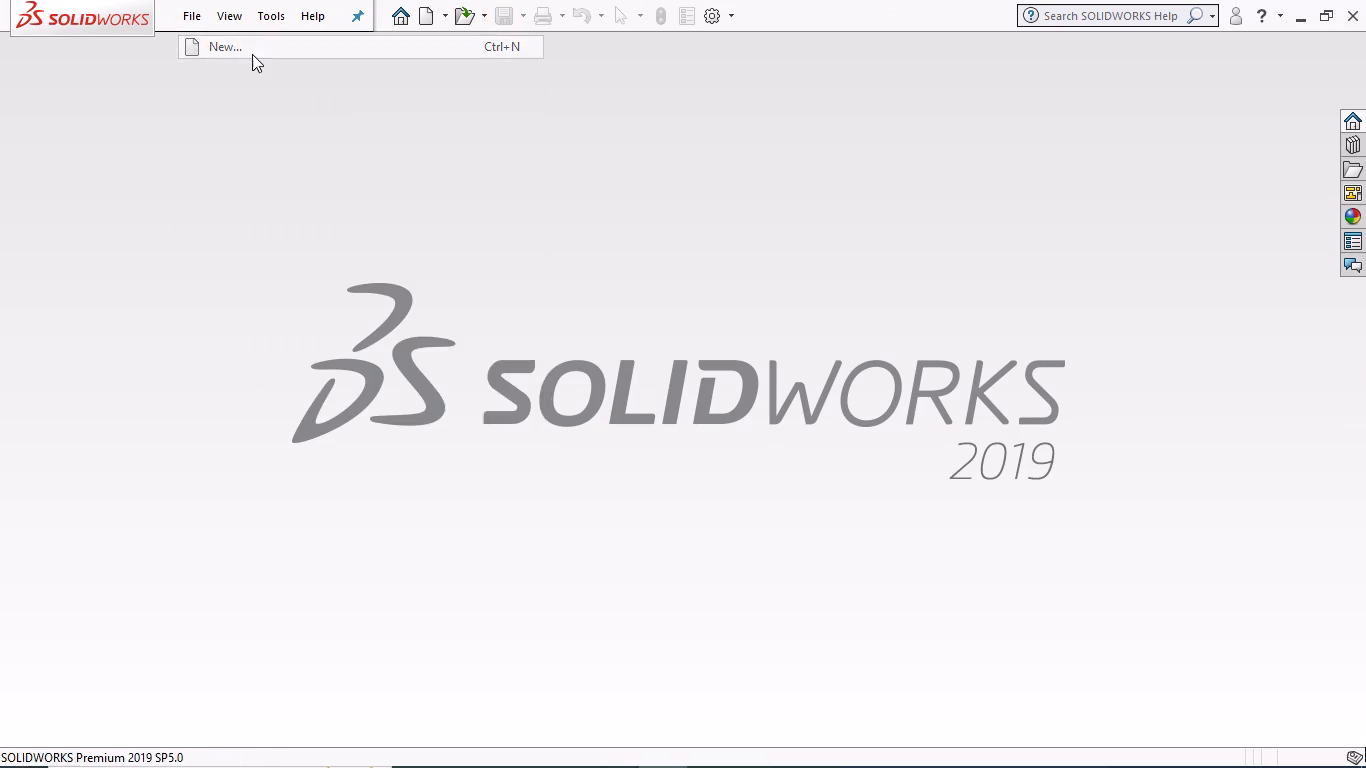
pyautogui.click(557, 284)
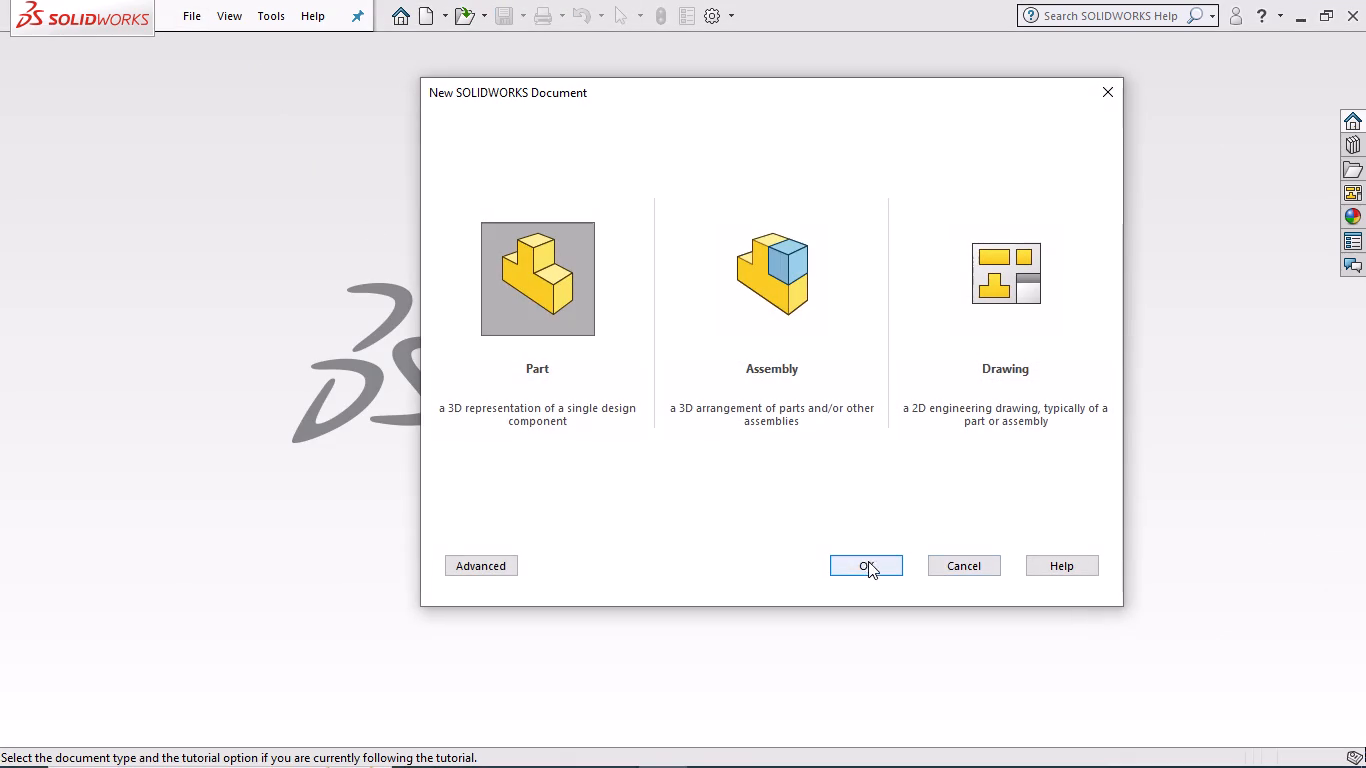
pyautogui.click(868, 561)
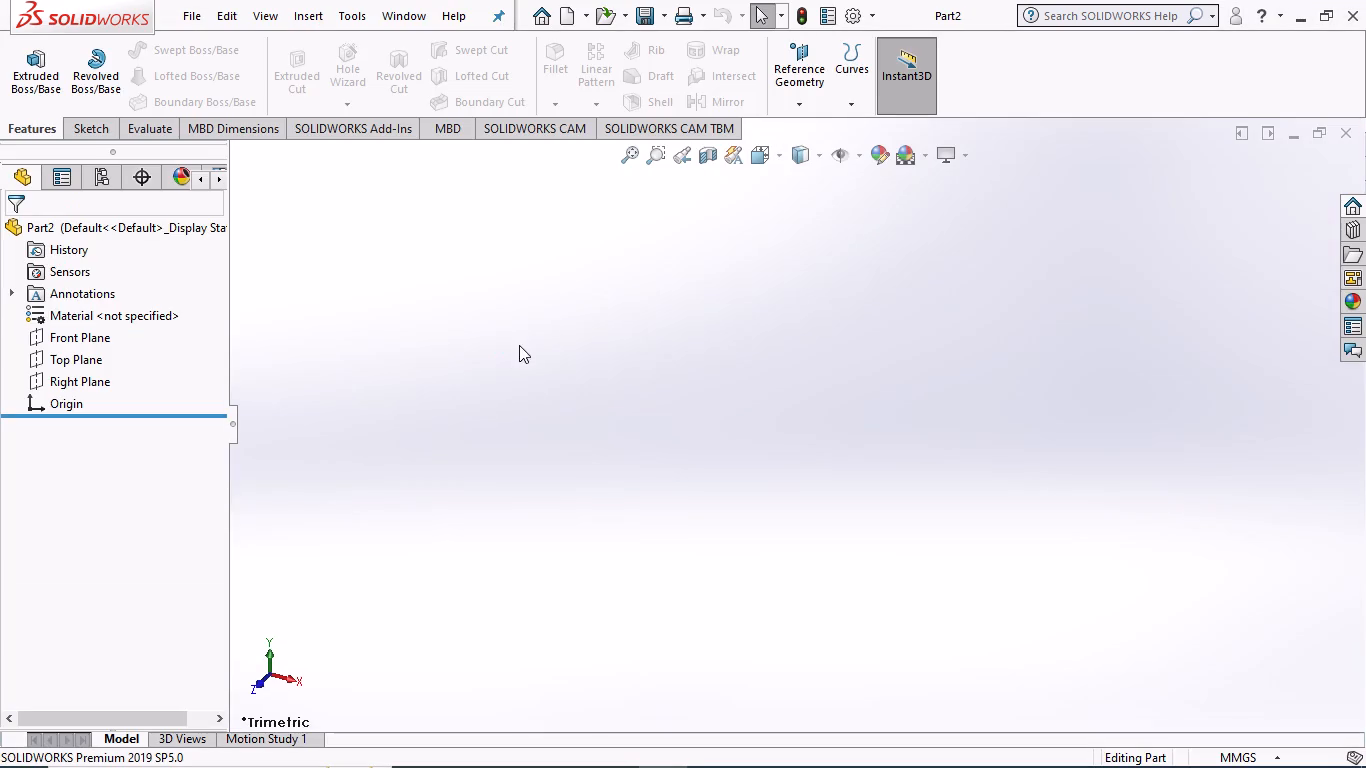
# Start a sketch on the Front Plane and draw a vertical centerline about 185 mm long through the origin.
pyautogui.click(81, 340)
pyautogui.click(95, 301)
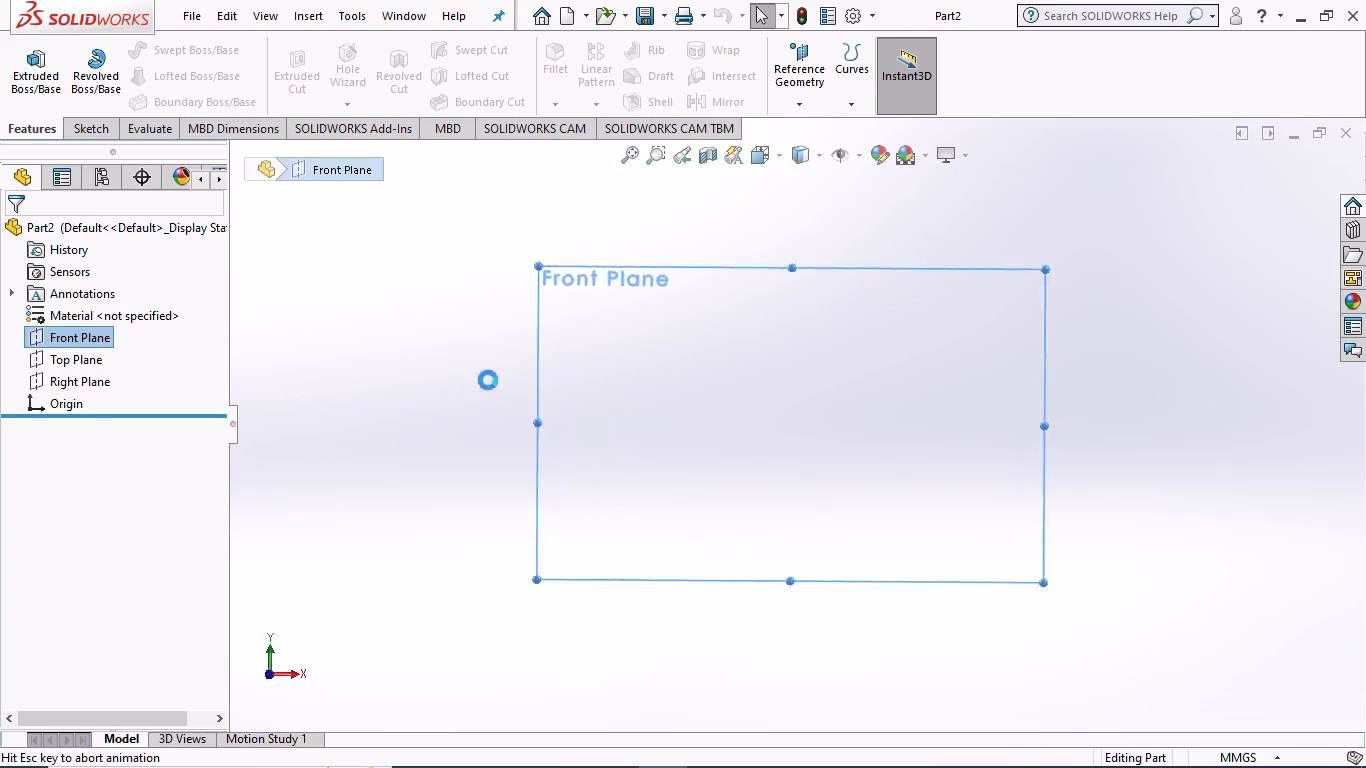
pyautogui.click(149, 47)
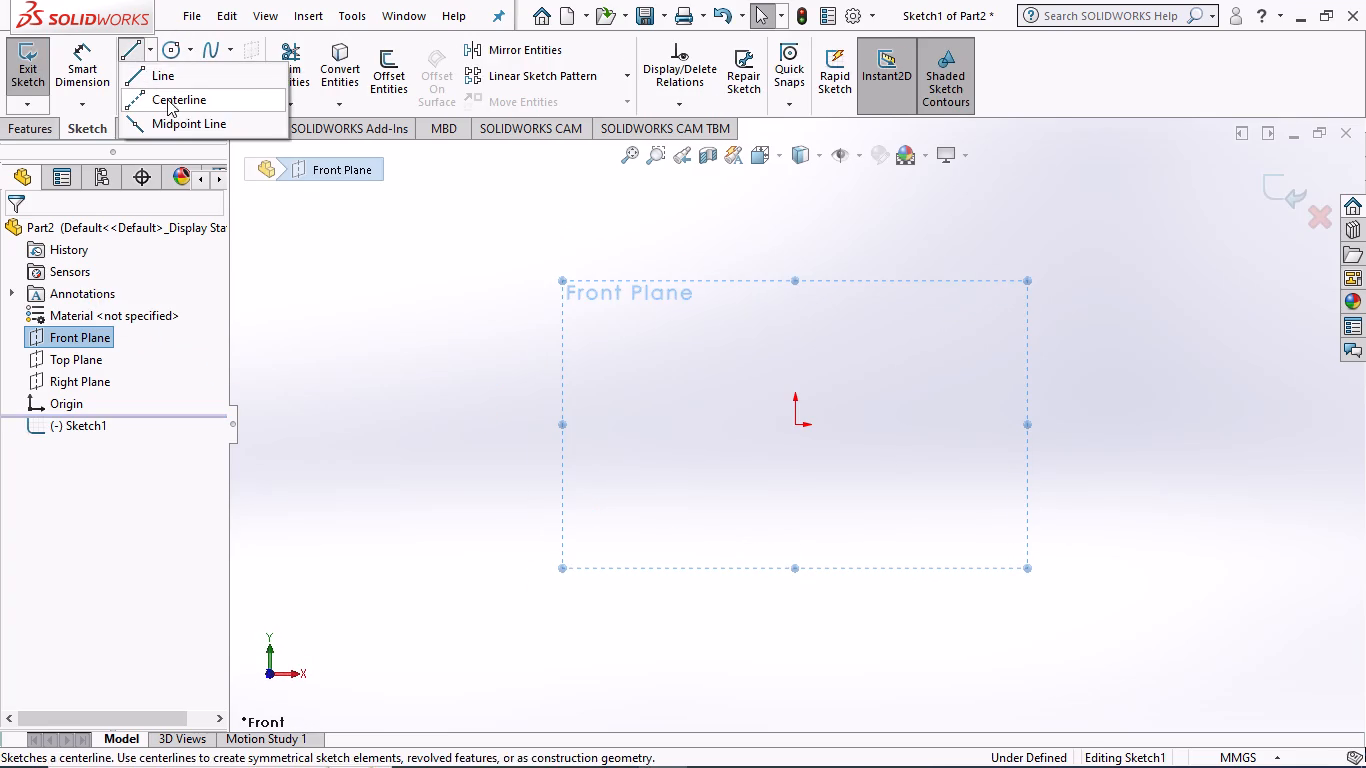
pyautogui.click(167, 99)
pyautogui.click(791, 211)
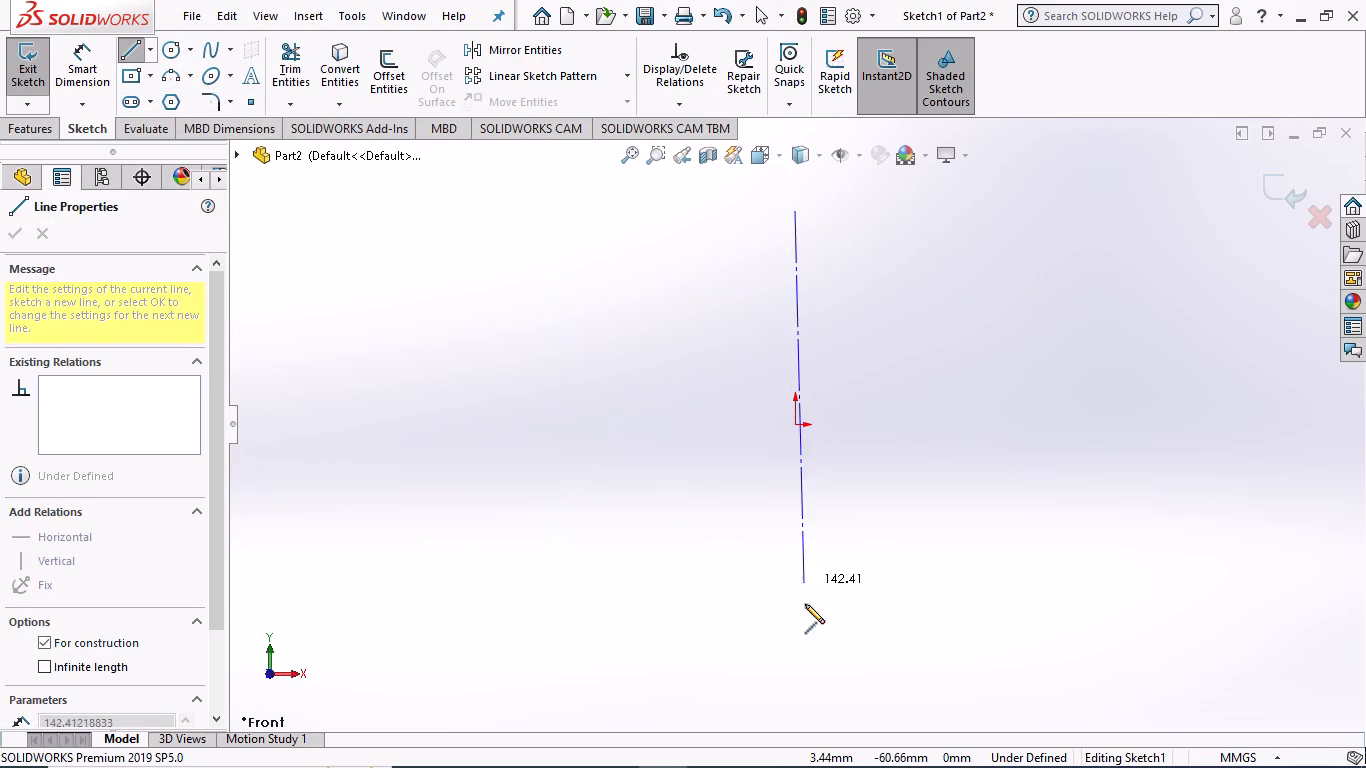
pyautogui.click(798, 695)
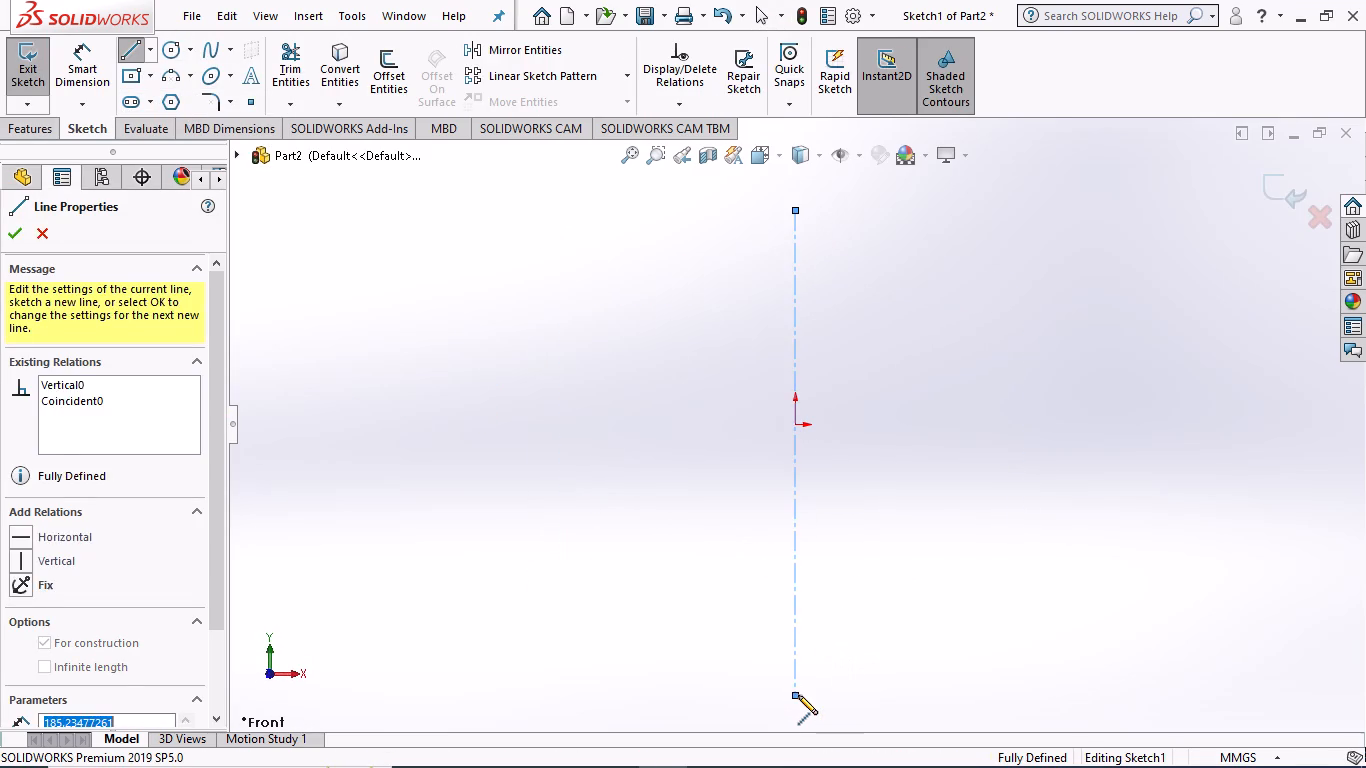
pyautogui.press('Escape')
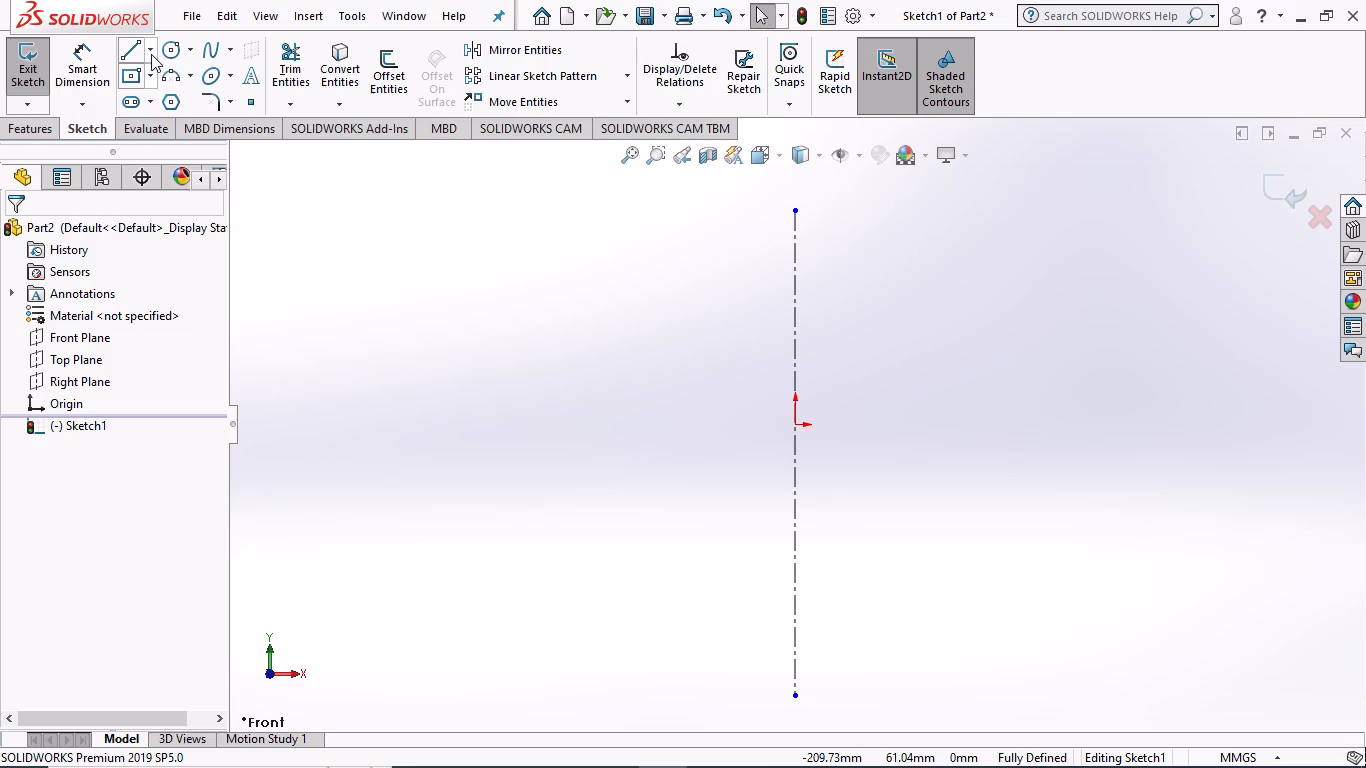
# Draw a long horizontal centerline through the origin, crossing the vertical centerline and extending to both sides.
pyautogui.click(152, 43)
pyautogui.click(150, 42)
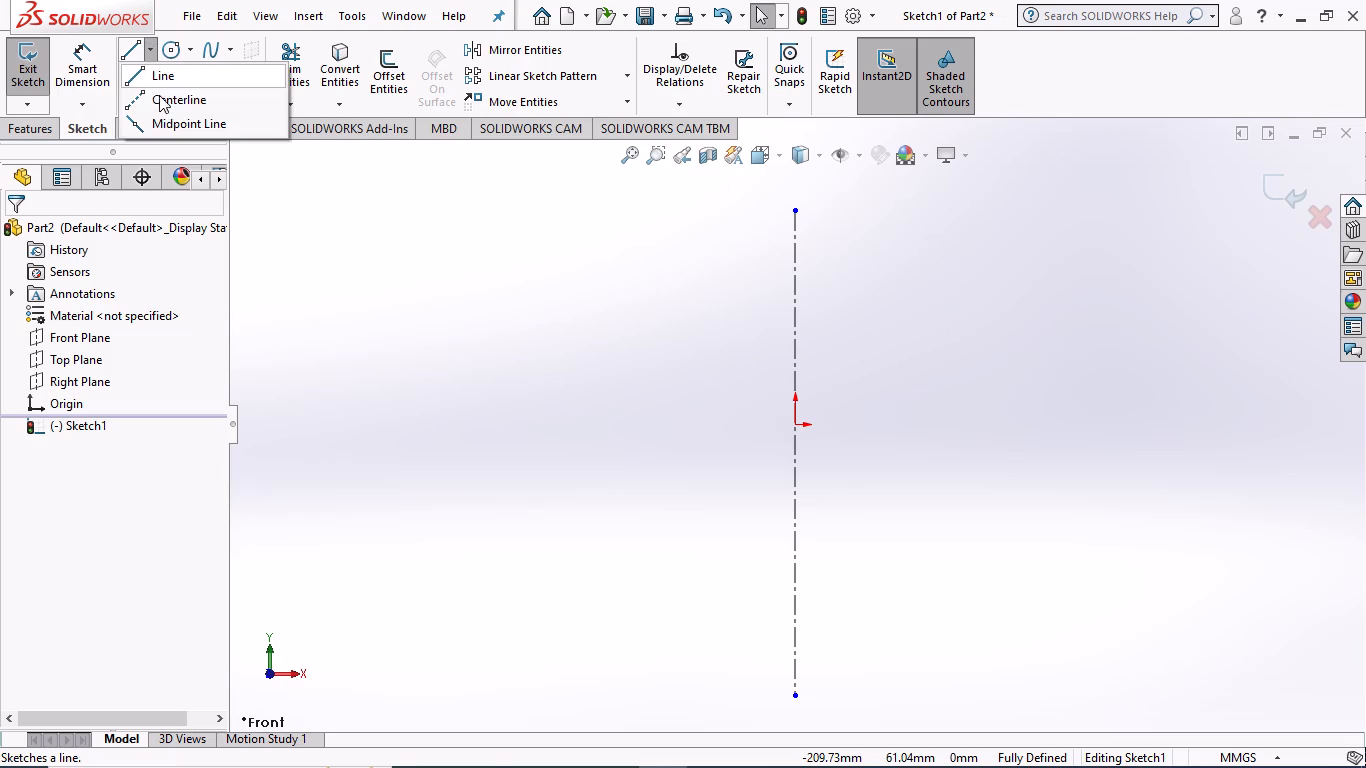
pyautogui.click(161, 96)
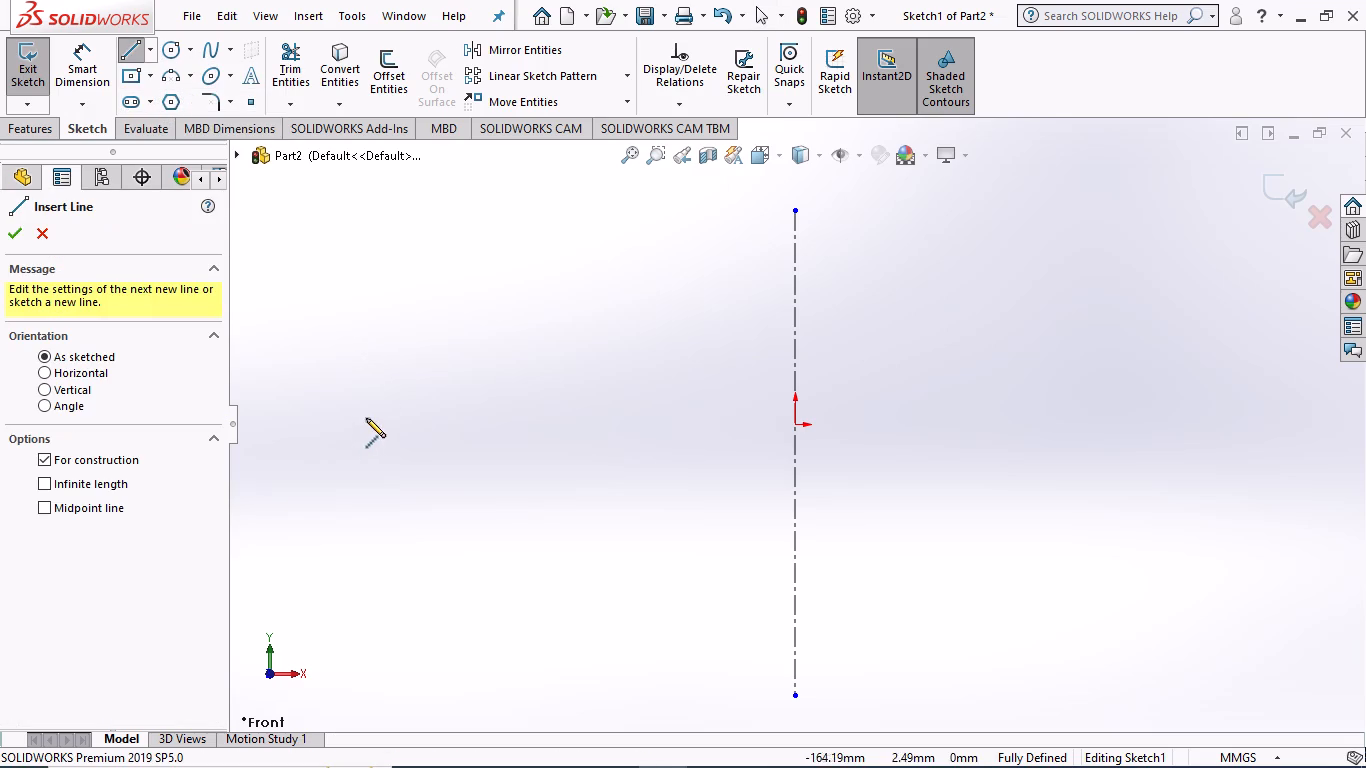
pyautogui.click(362, 428)
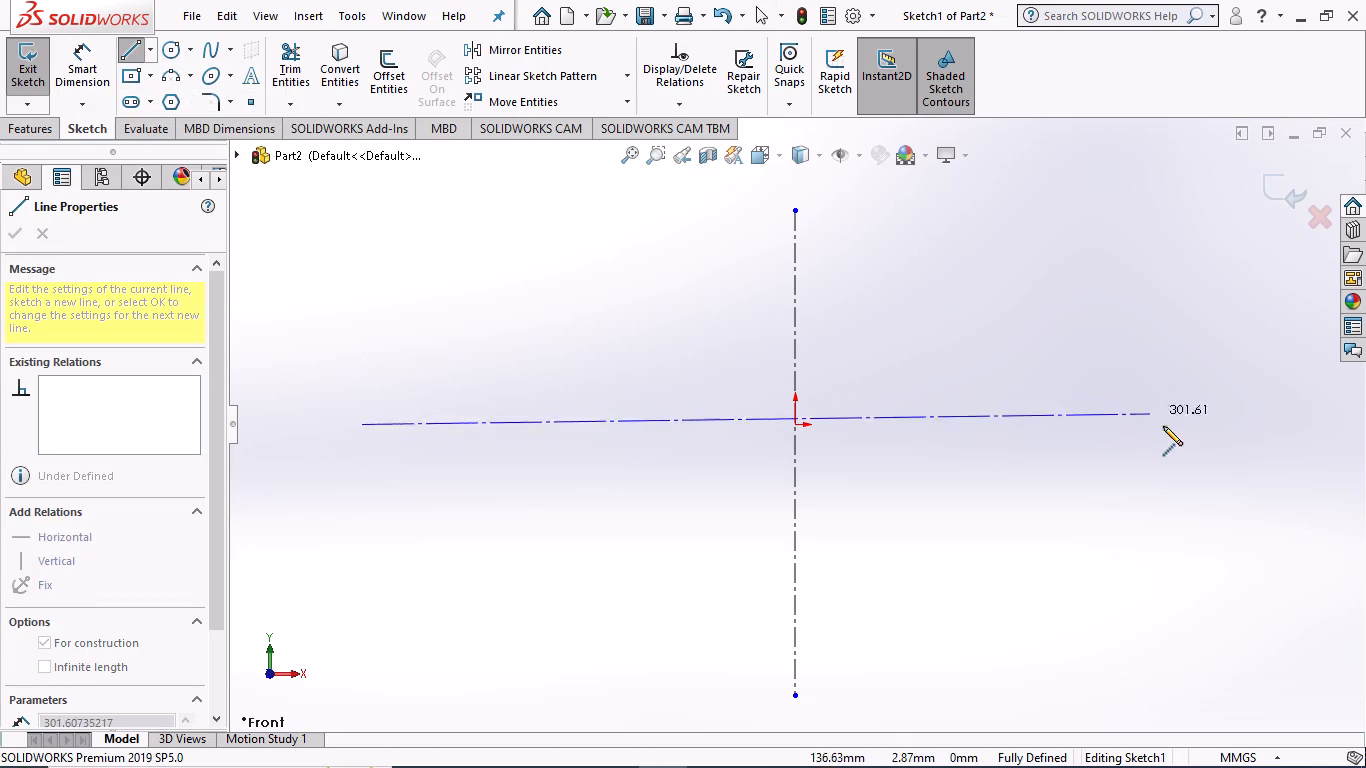
pyautogui.click(1175, 427)
pyautogui.press('Escape')
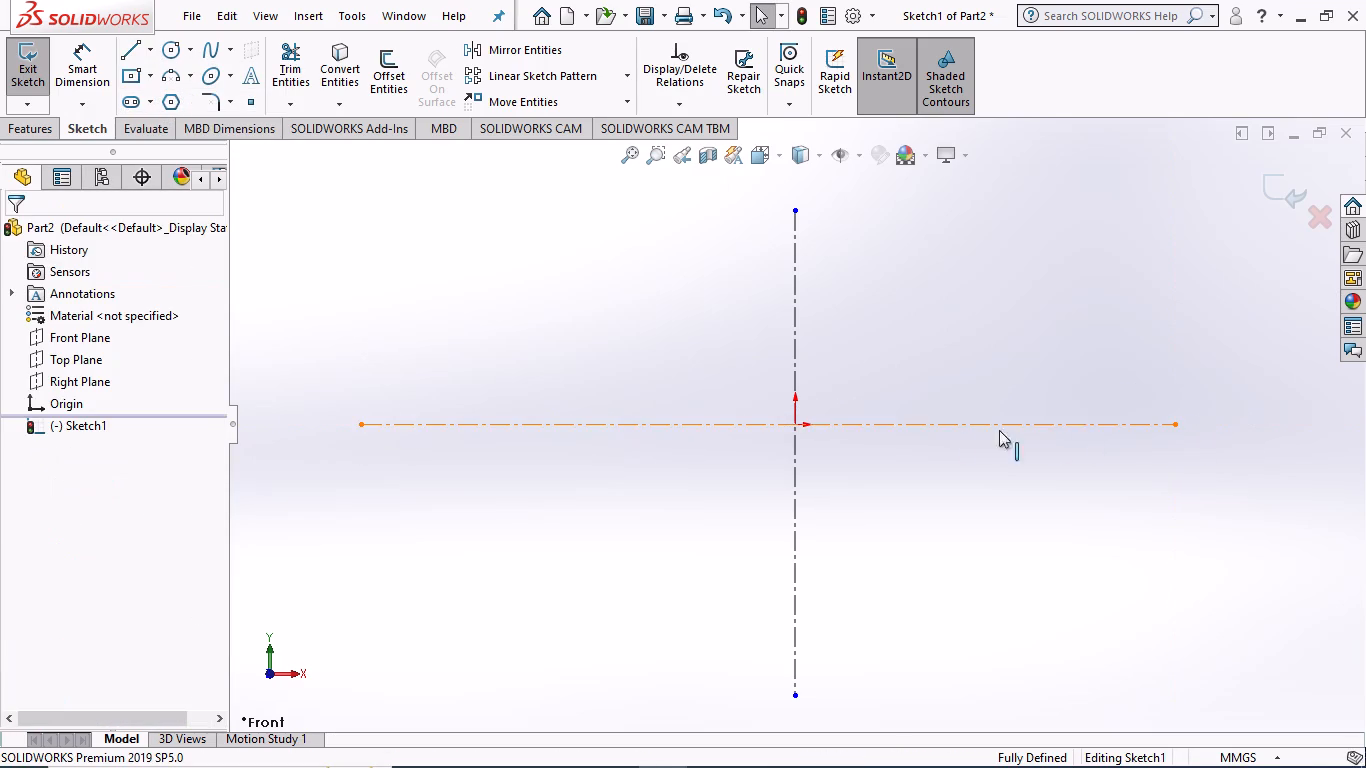
# Draw a vertical solid line about 185 mm long just to the right of the vertical centerline, level with its ends.
pyautogui.click(174, 47)
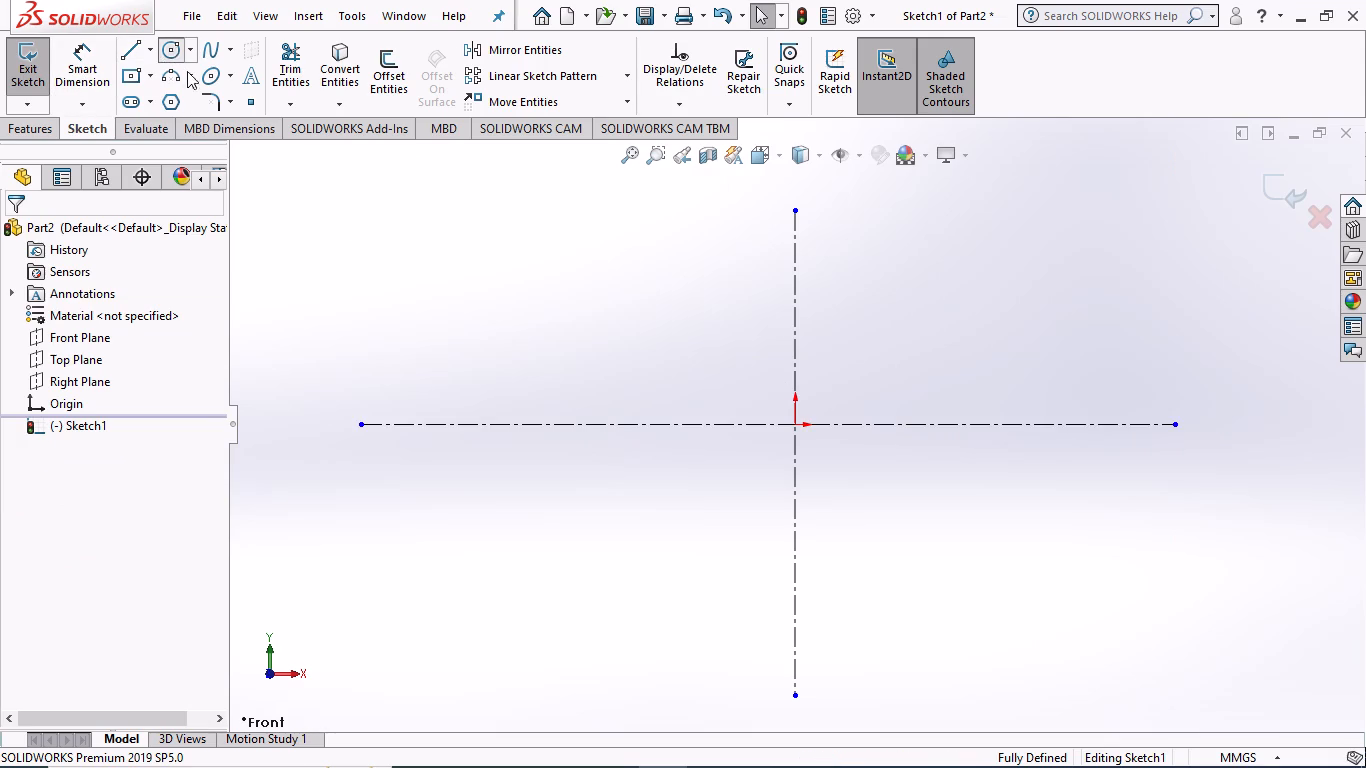
pyautogui.click(133, 44)
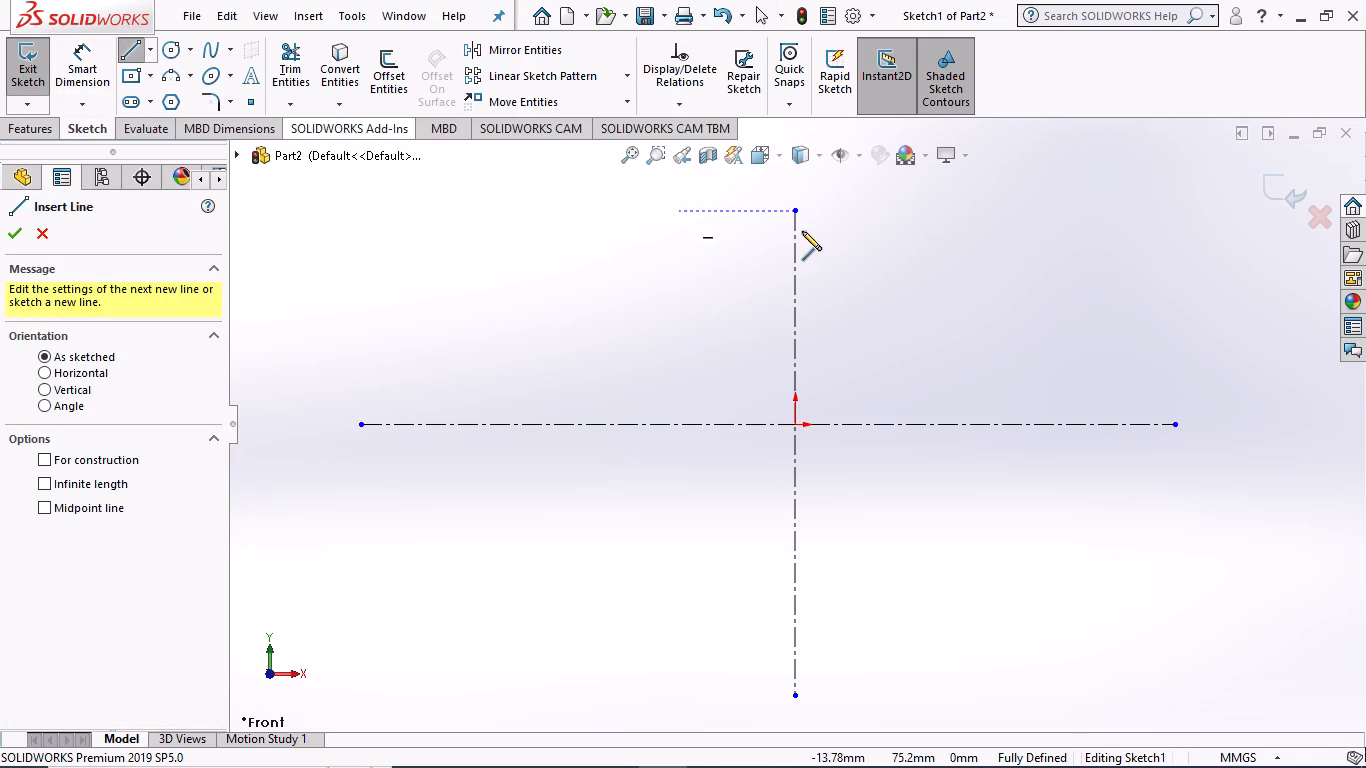
pyautogui.click(817, 208)
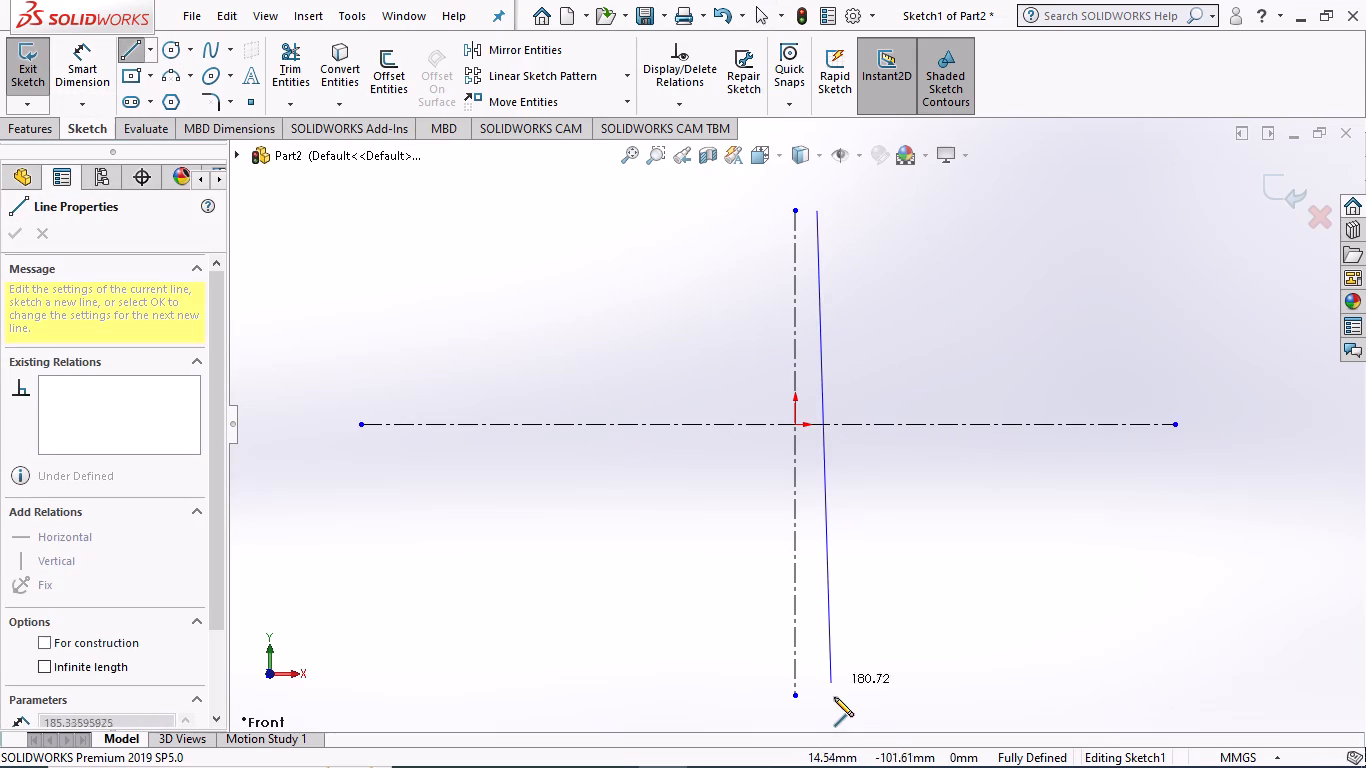
pyautogui.click(822, 697)
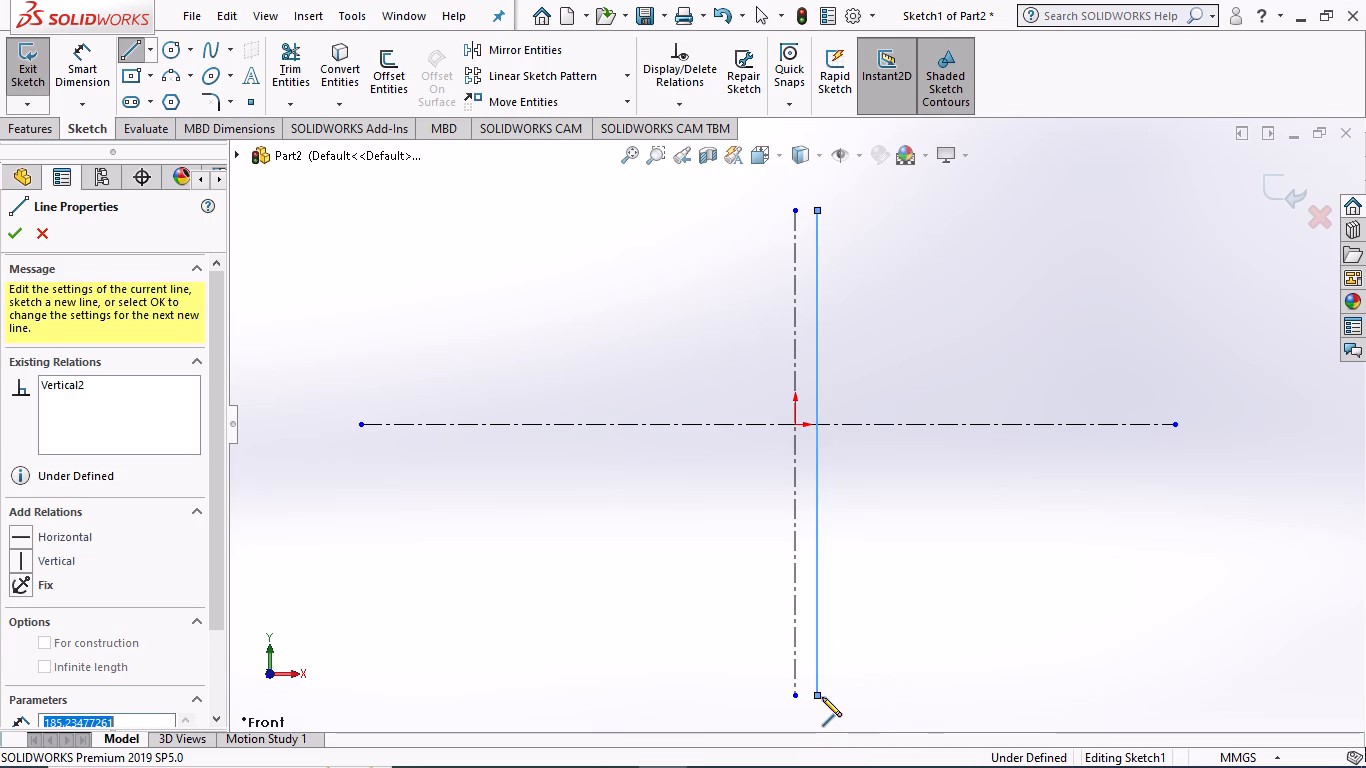
pyautogui.press('Escape')
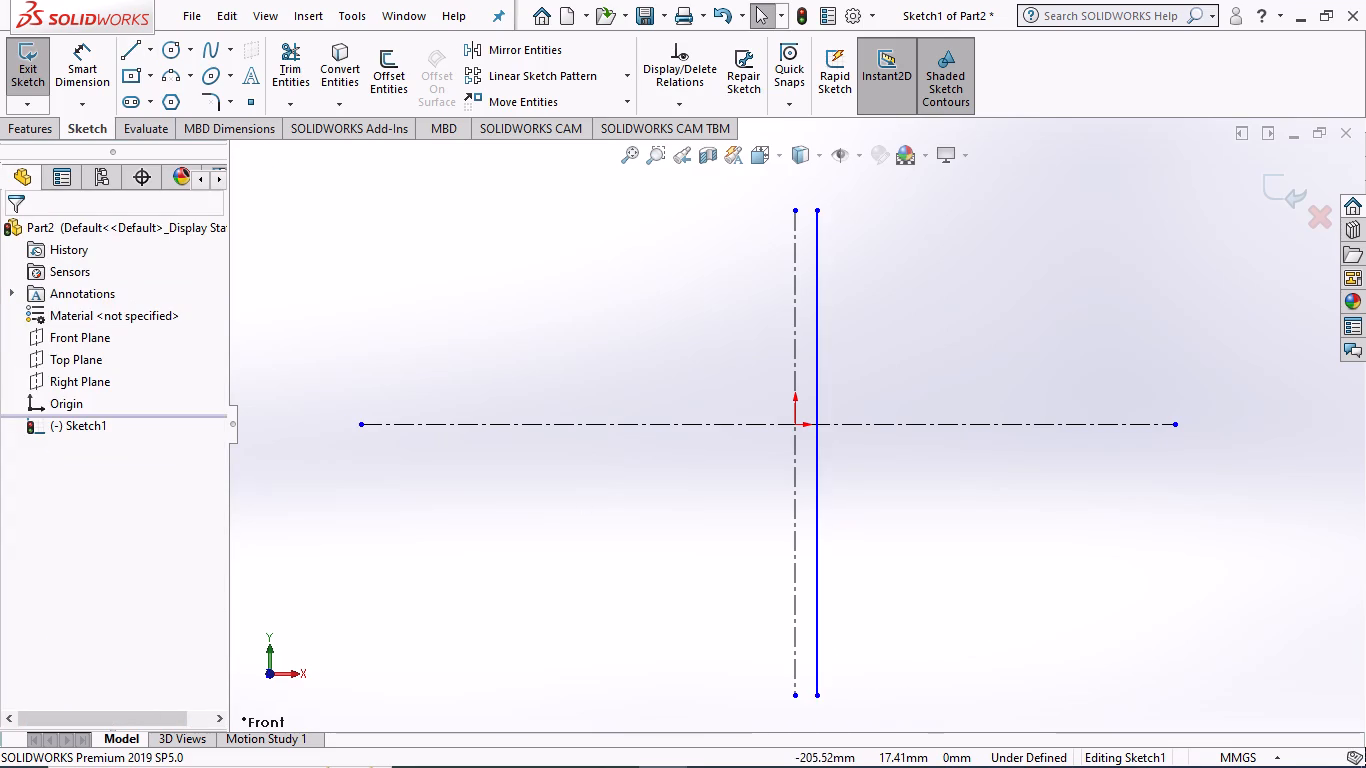
# Add a 4 mm dimension between the vertical centerline and the solid vertical line, measured as a doubled distance across the centerline.
pyautogui.click(71, 86)
pyautogui.scroll(-2, 839, 424)
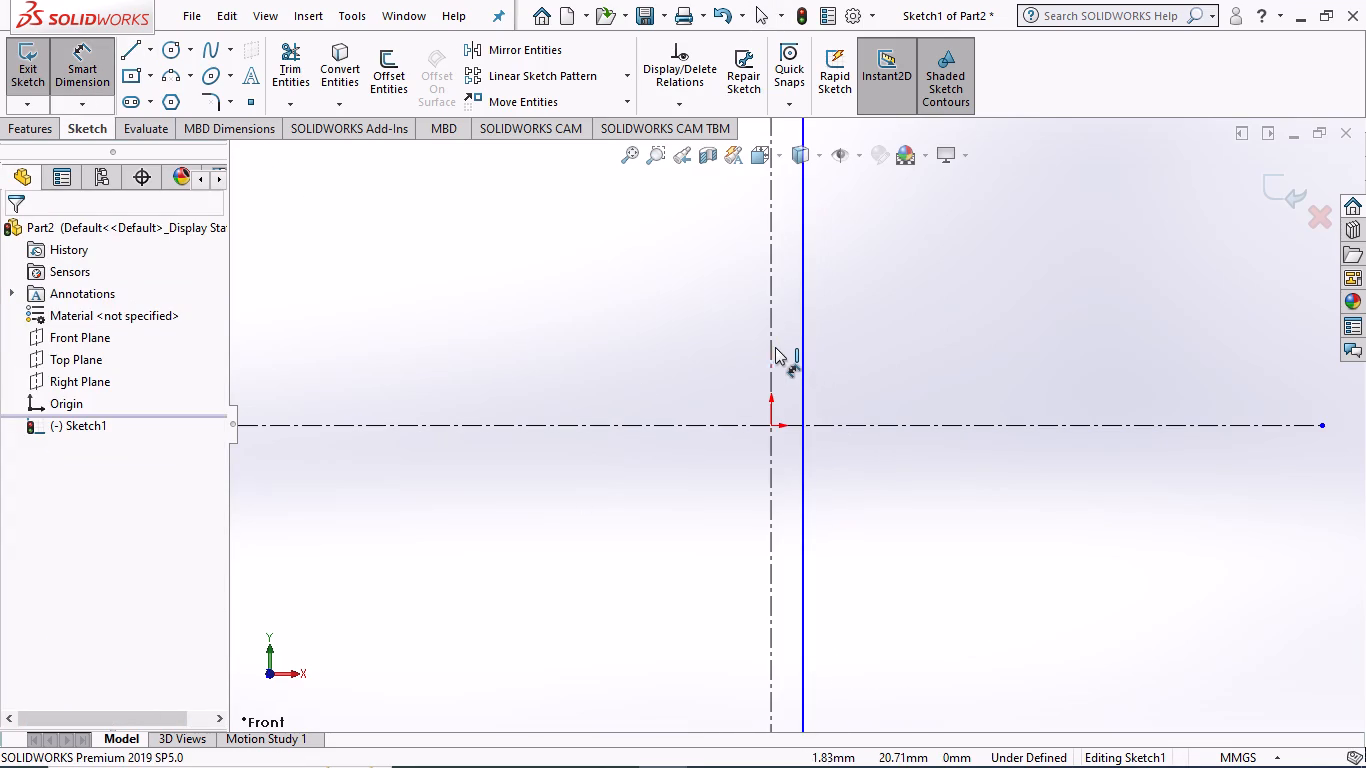
pyautogui.click(771, 347)
pyautogui.click(804, 324)
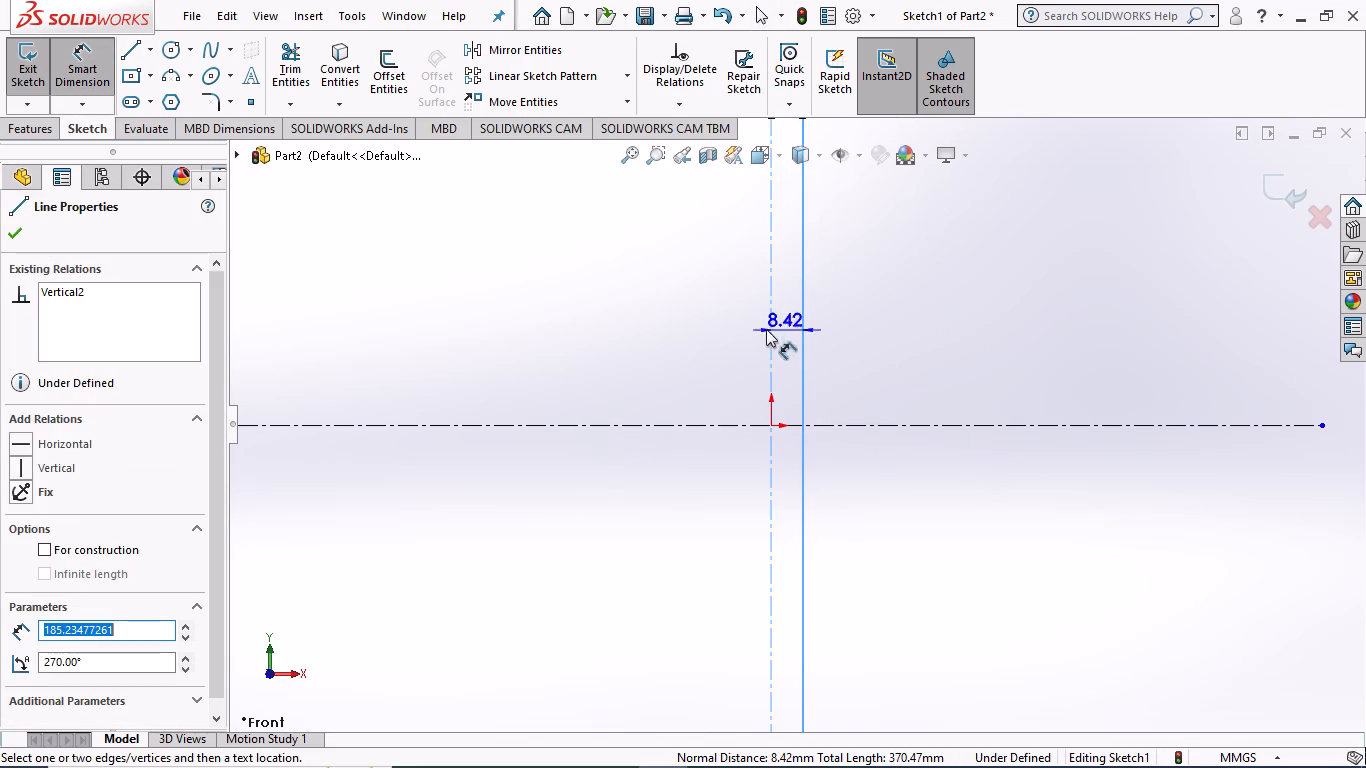
pyautogui.click(735, 324)
pyautogui.press('4')
pyautogui.press('Return')
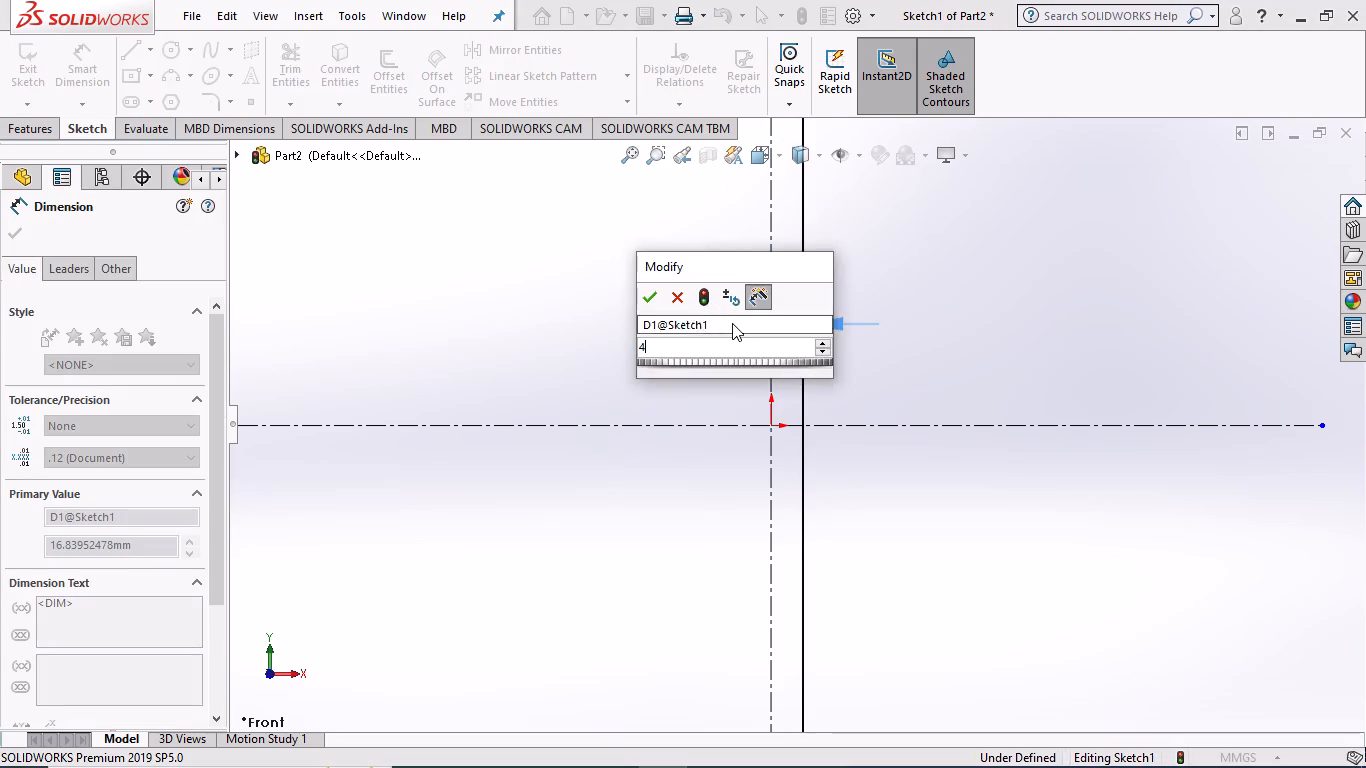
pyautogui.scroll(3, 732, 323)
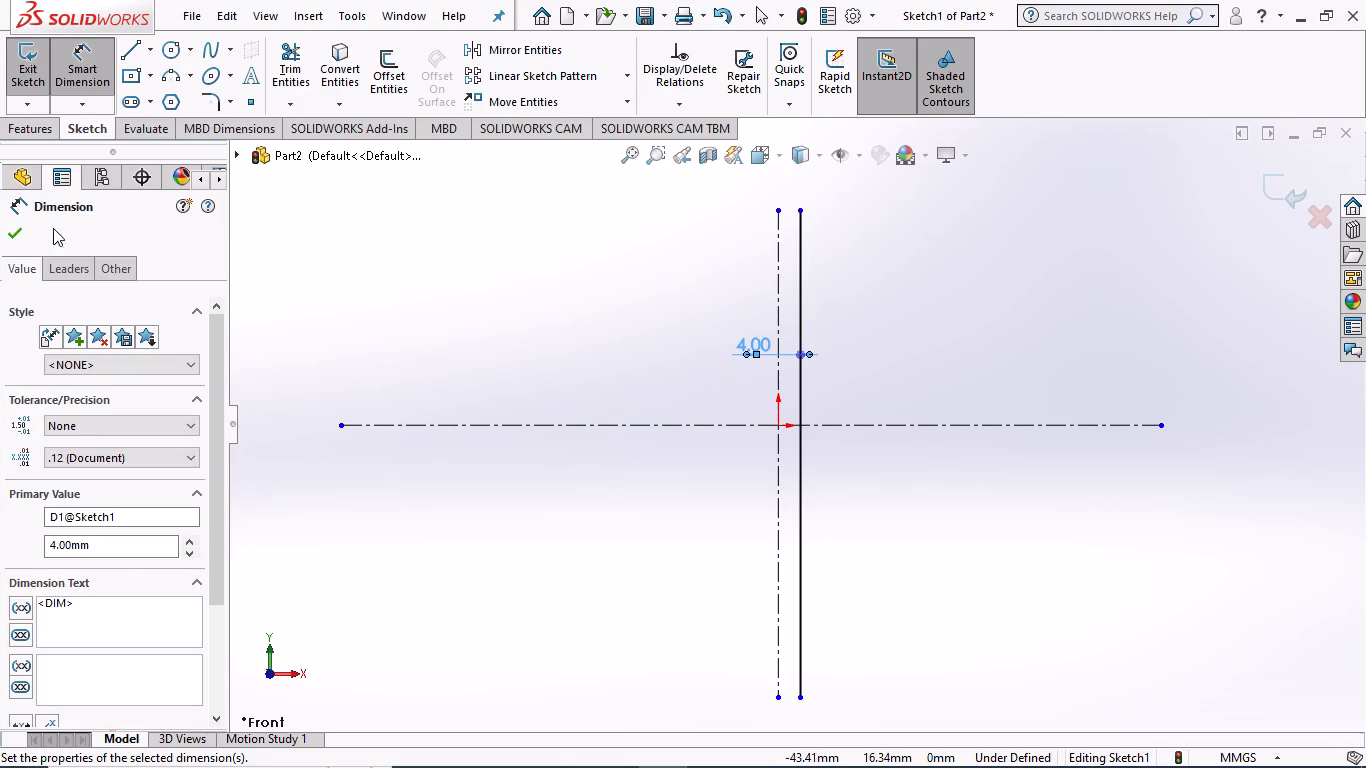
pyautogui.click(7, 228)
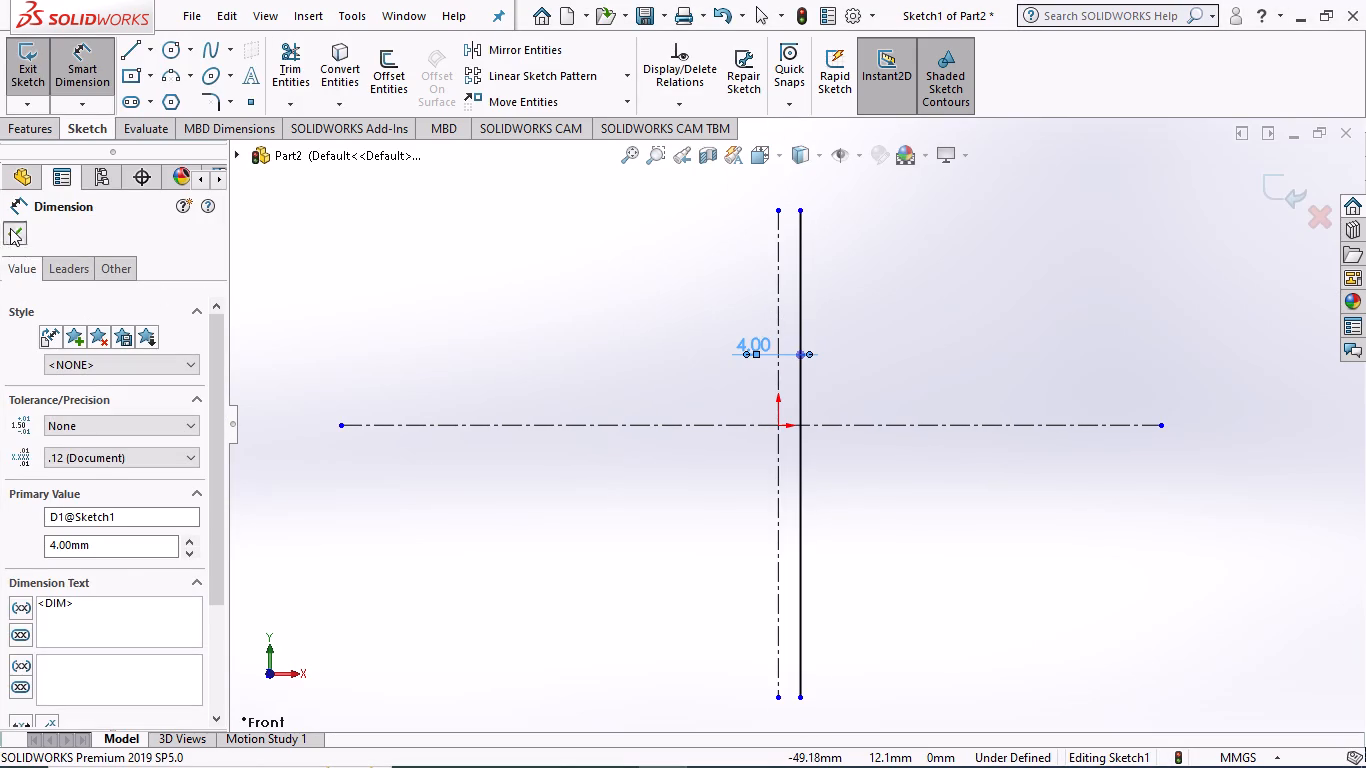
# Convert the solid vertical line beside the centerline to construction geometry.
pyautogui.click(799, 298)
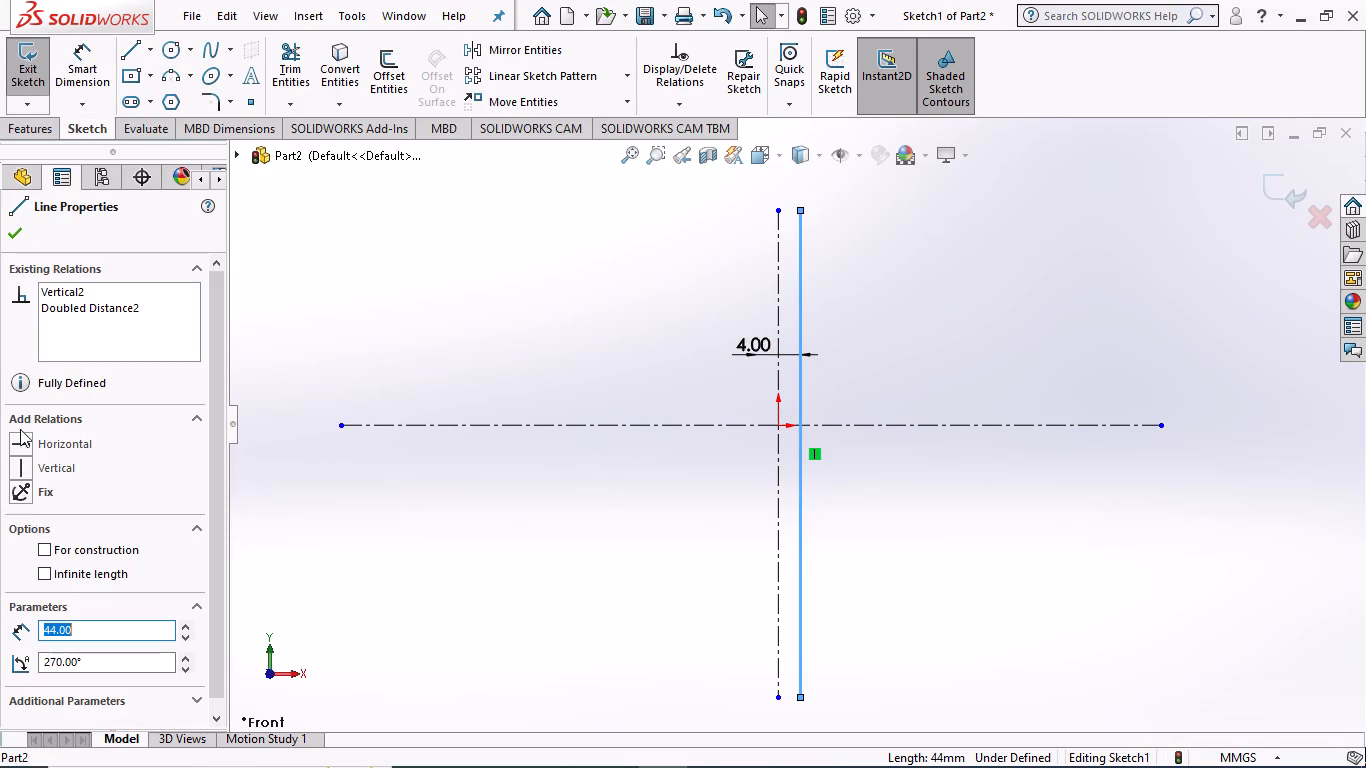
pyautogui.click(80, 548)
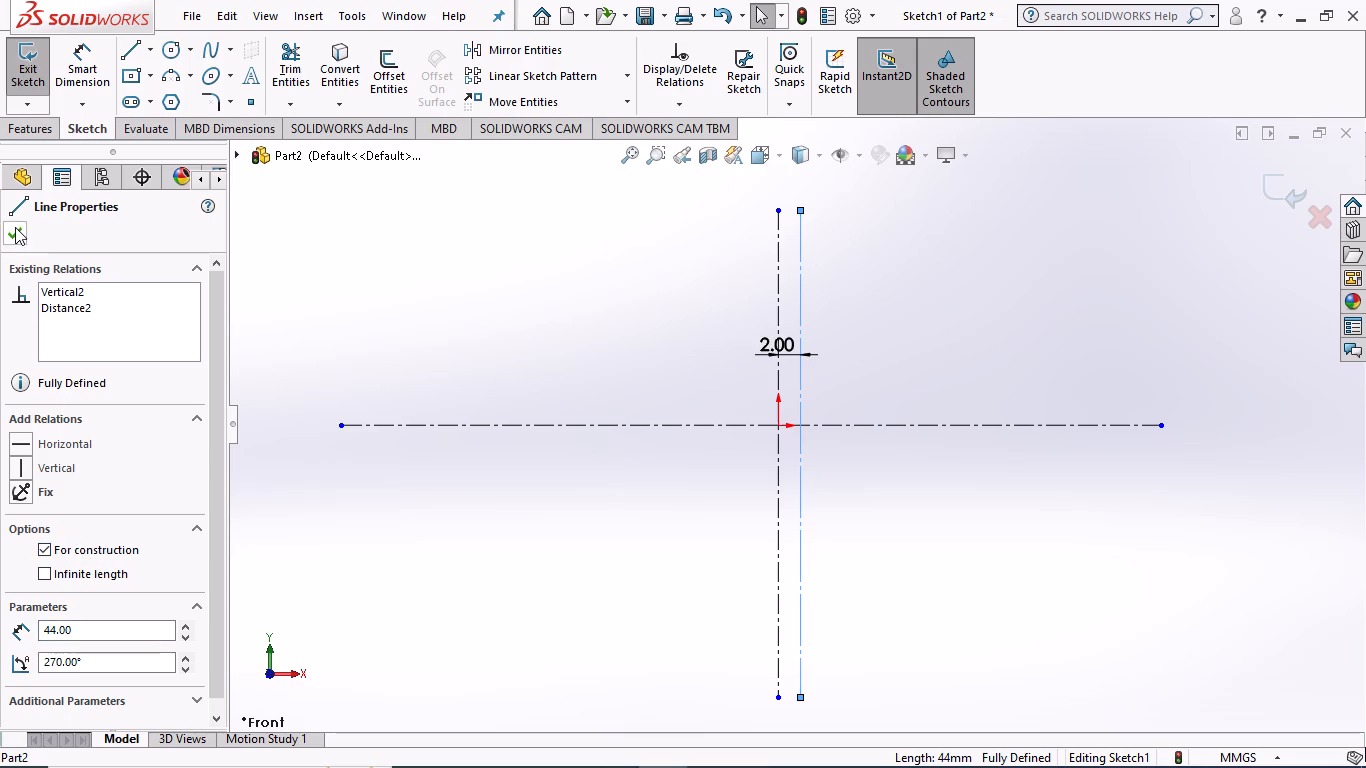
pyautogui.click(14, 227)
# Set the distance between the two vertical construction lines to 4 mm.
pyautogui.scroll(1, 874, 450)
pyautogui.scroll(-4, 799, 397)
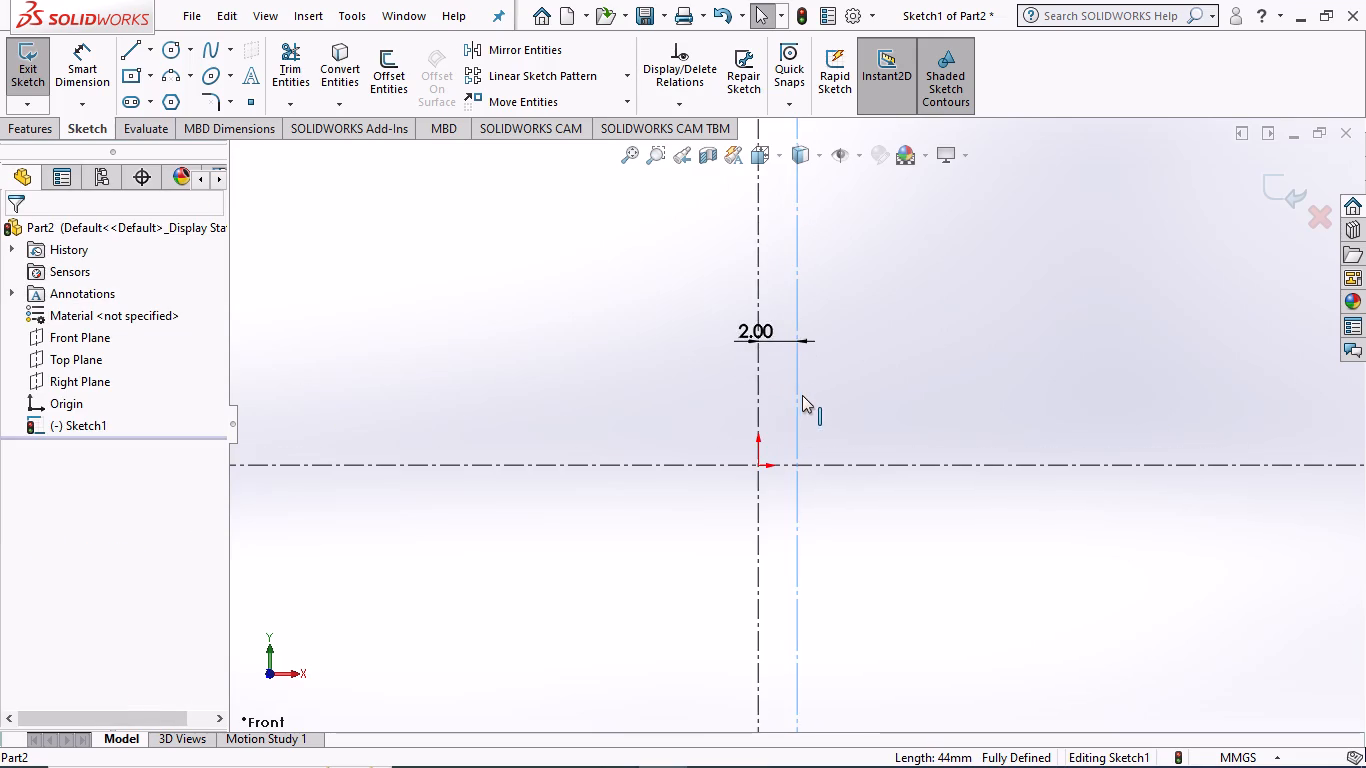
pyautogui.doubleClick(772, 331)
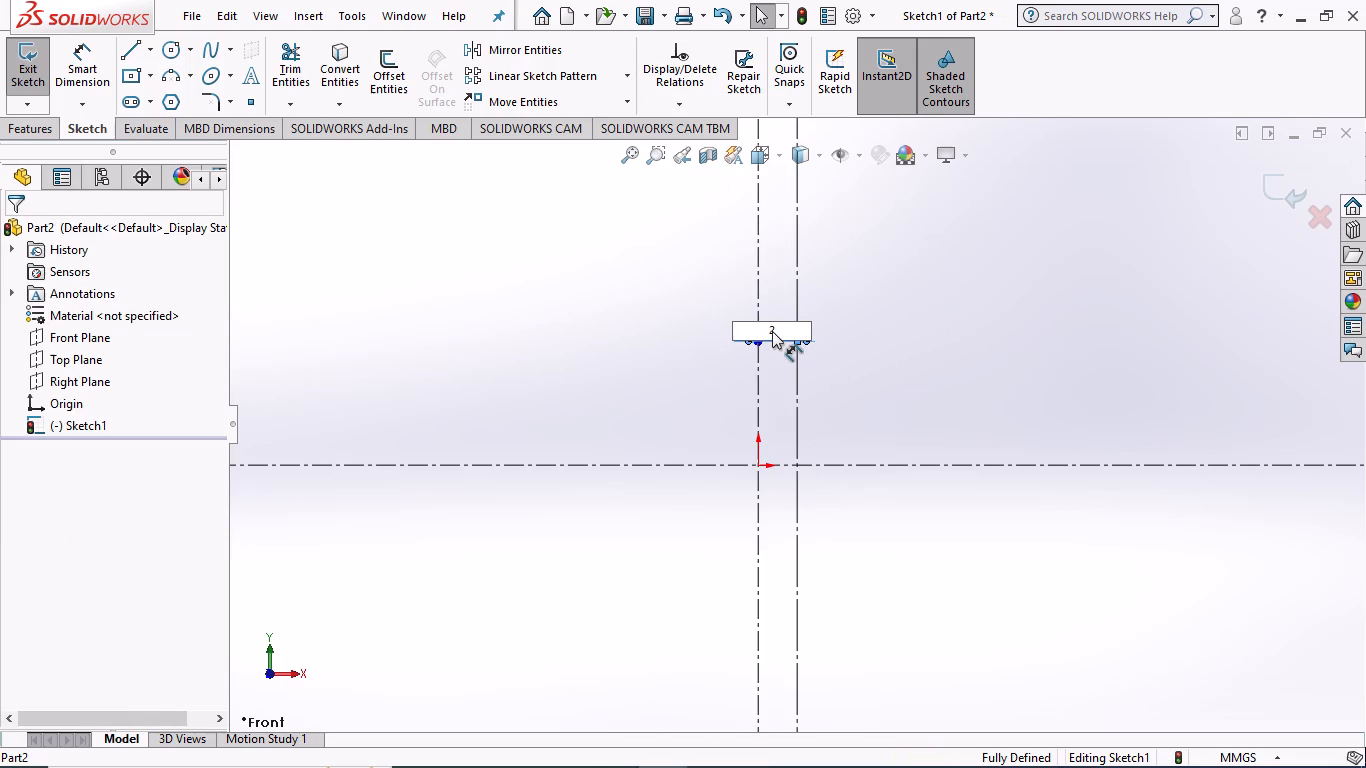
pyautogui.press('4')
pyautogui.press('Return')
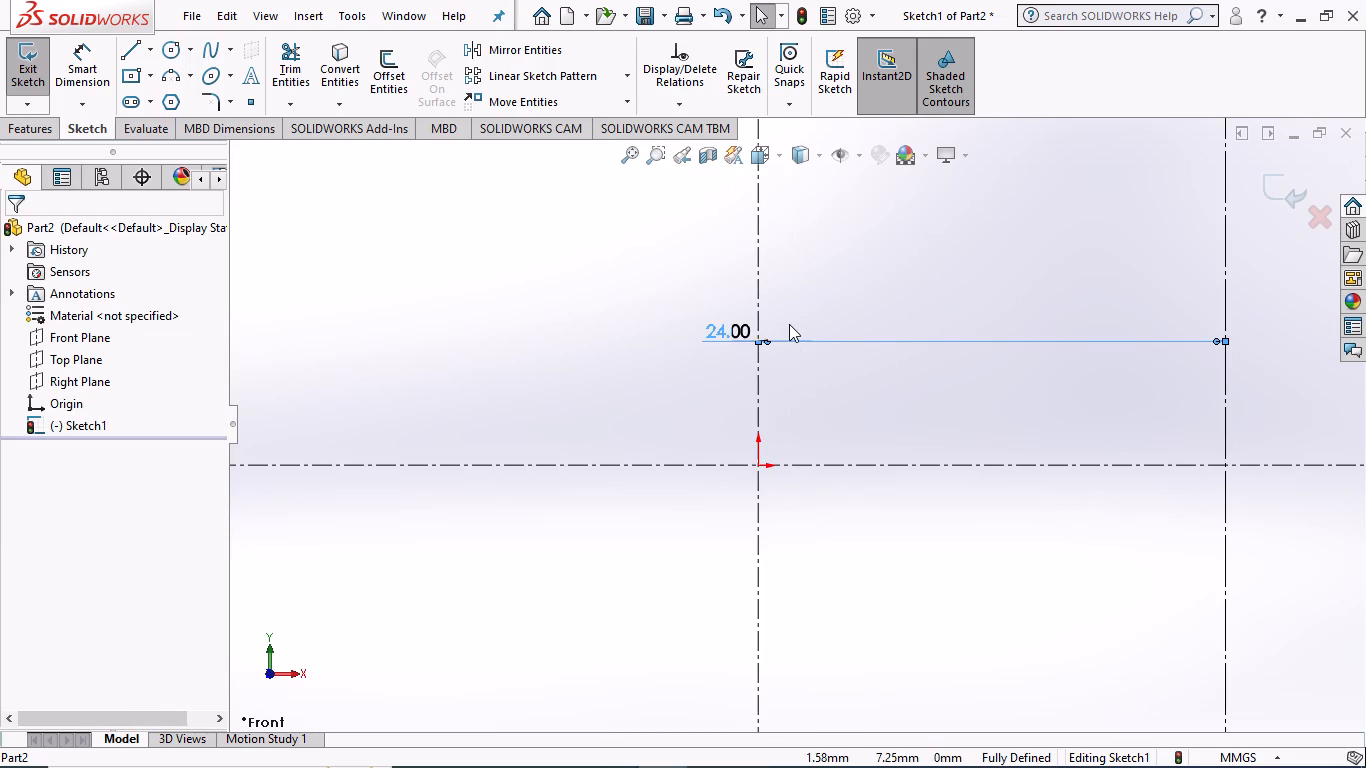
pyautogui.doubleClick(735, 326)
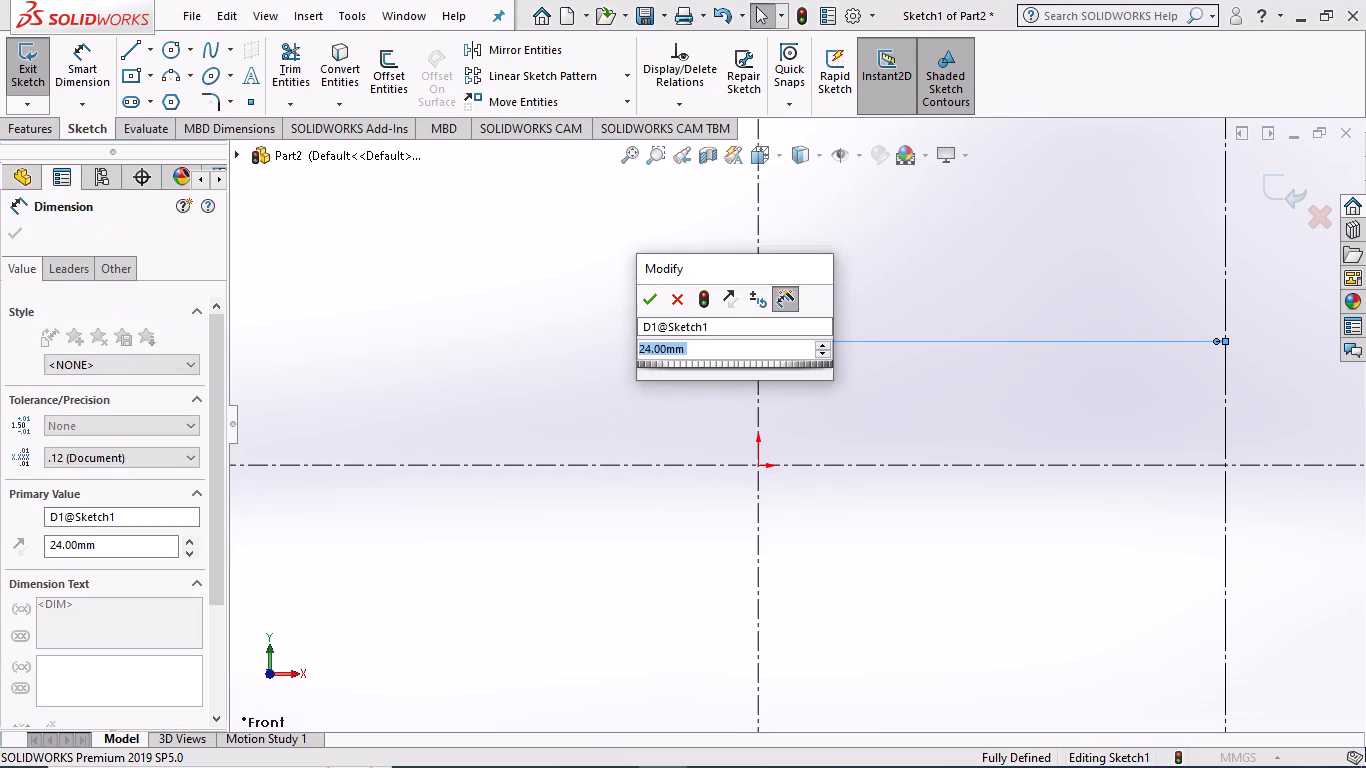
pyautogui.press('4')
pyautogui.press('Return')
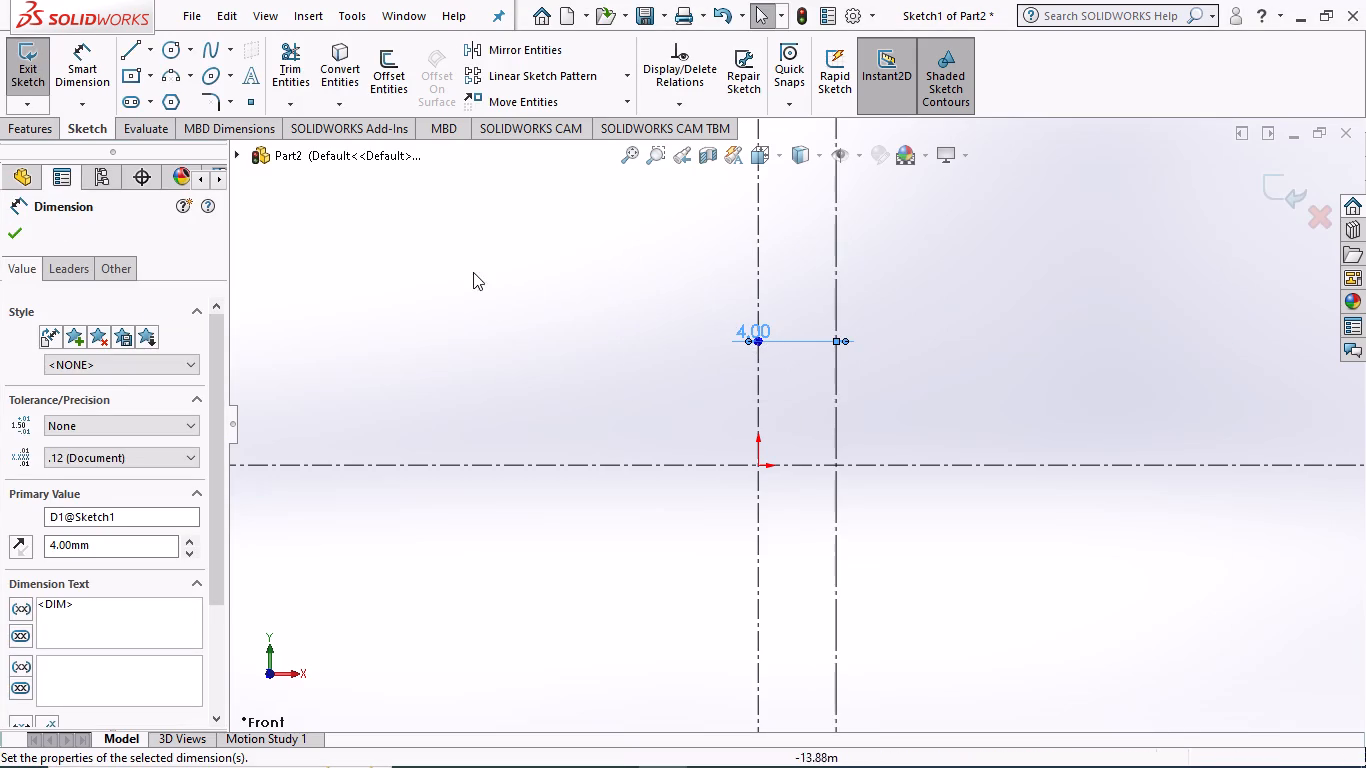
pyautogui.click(17, 231)
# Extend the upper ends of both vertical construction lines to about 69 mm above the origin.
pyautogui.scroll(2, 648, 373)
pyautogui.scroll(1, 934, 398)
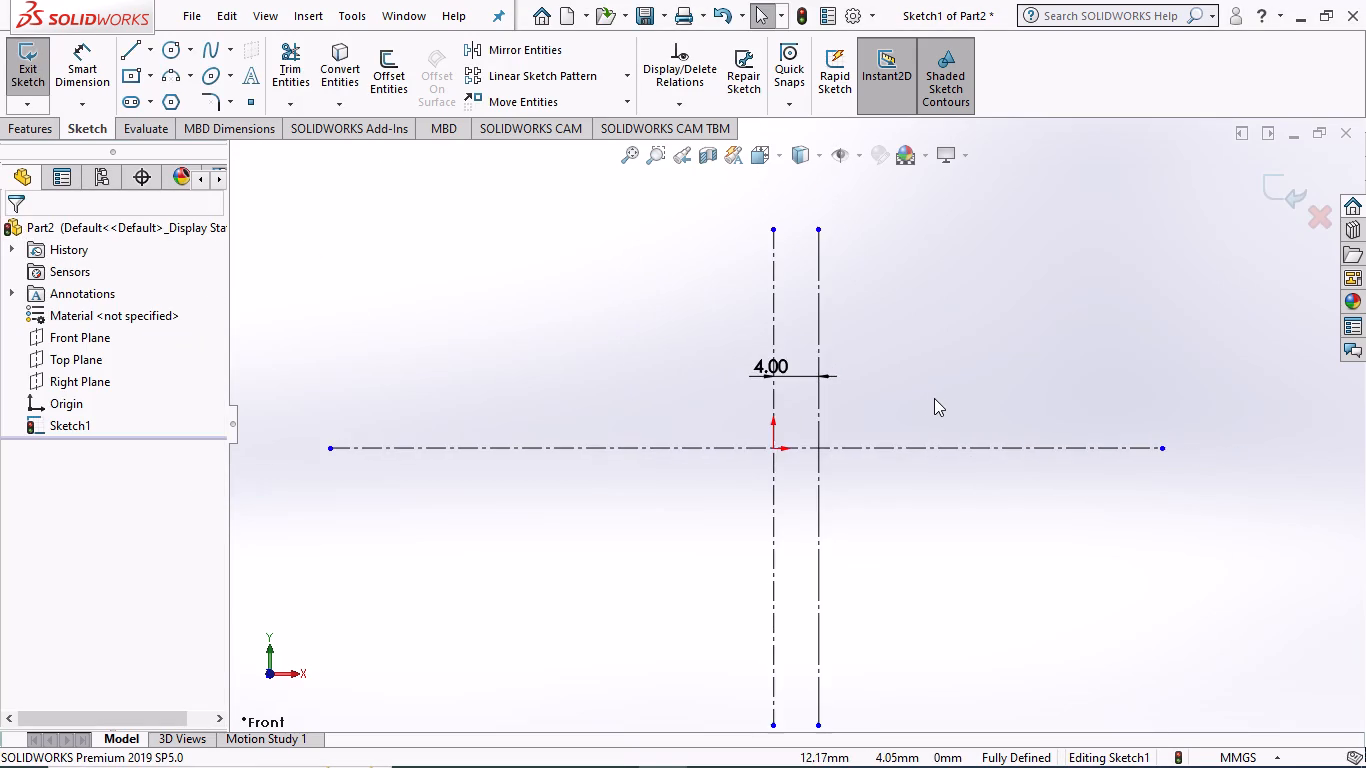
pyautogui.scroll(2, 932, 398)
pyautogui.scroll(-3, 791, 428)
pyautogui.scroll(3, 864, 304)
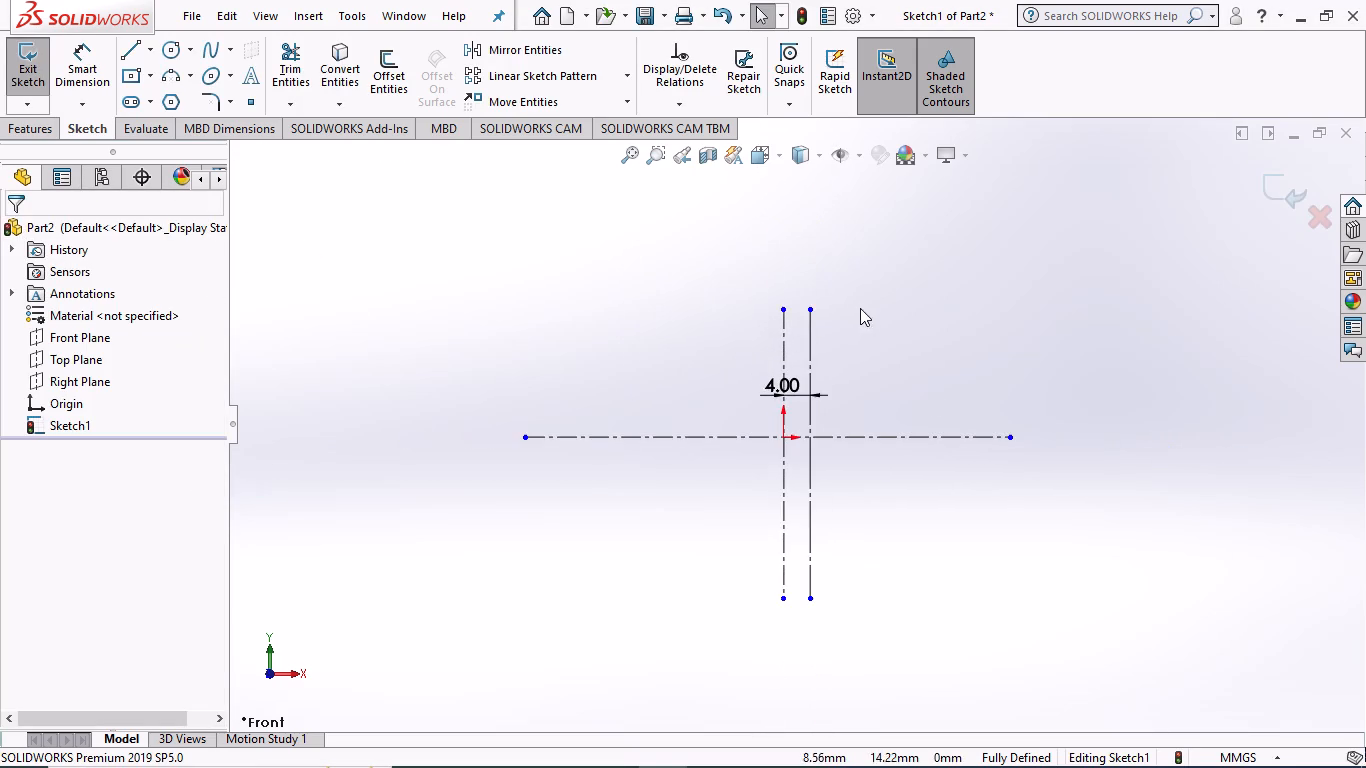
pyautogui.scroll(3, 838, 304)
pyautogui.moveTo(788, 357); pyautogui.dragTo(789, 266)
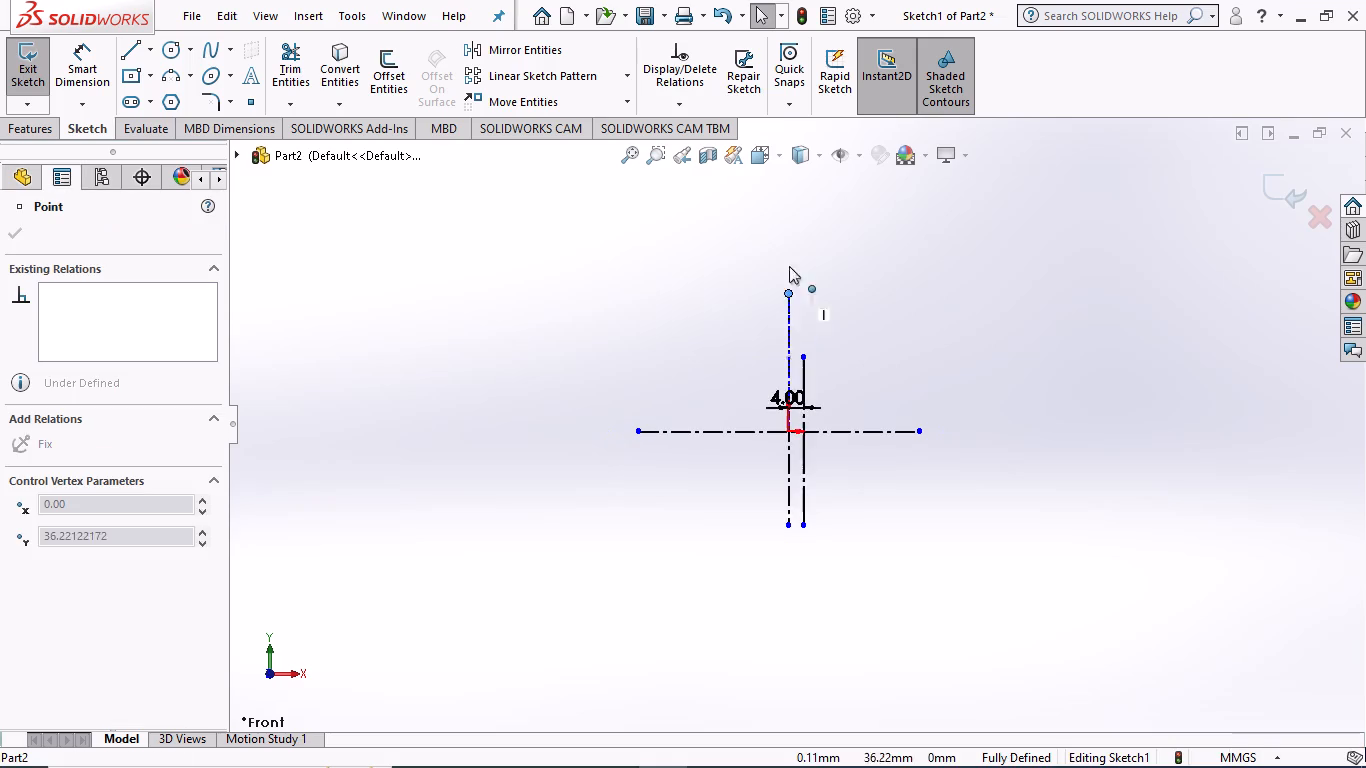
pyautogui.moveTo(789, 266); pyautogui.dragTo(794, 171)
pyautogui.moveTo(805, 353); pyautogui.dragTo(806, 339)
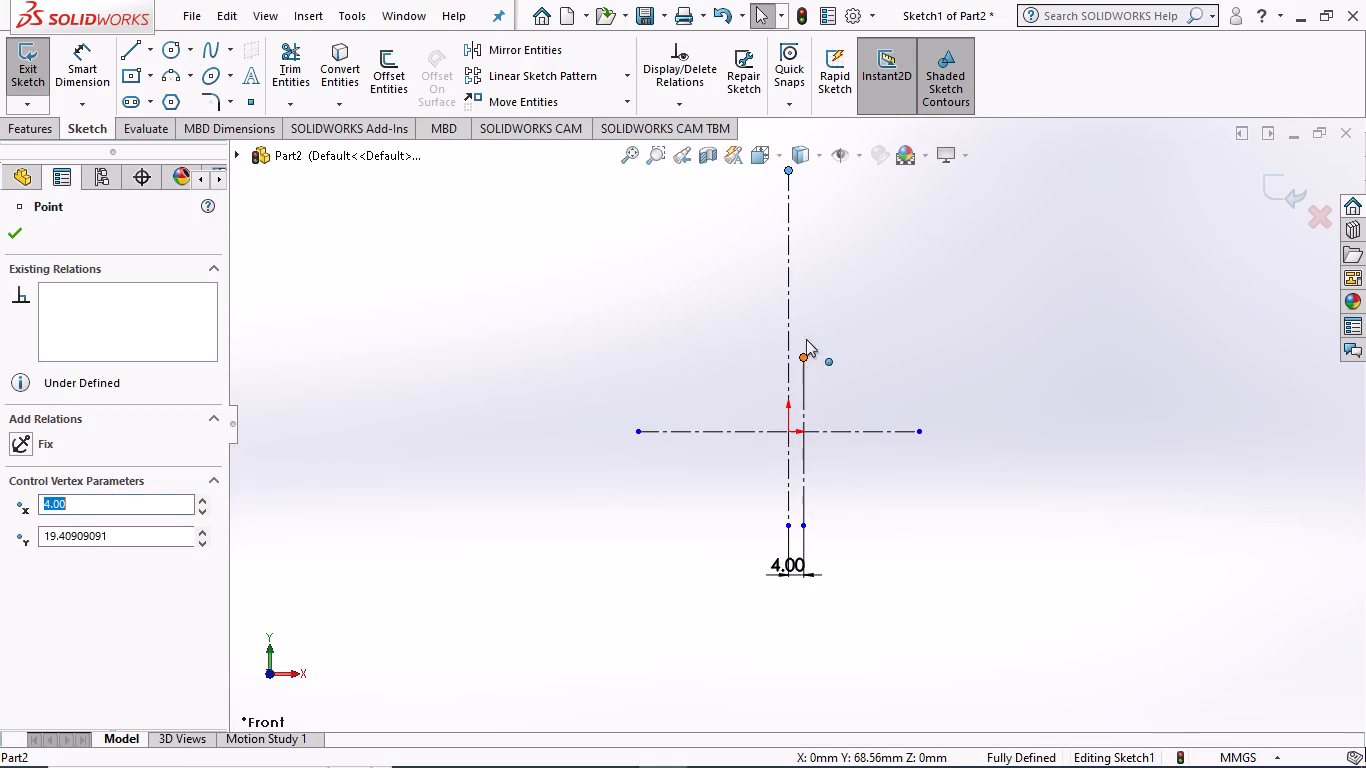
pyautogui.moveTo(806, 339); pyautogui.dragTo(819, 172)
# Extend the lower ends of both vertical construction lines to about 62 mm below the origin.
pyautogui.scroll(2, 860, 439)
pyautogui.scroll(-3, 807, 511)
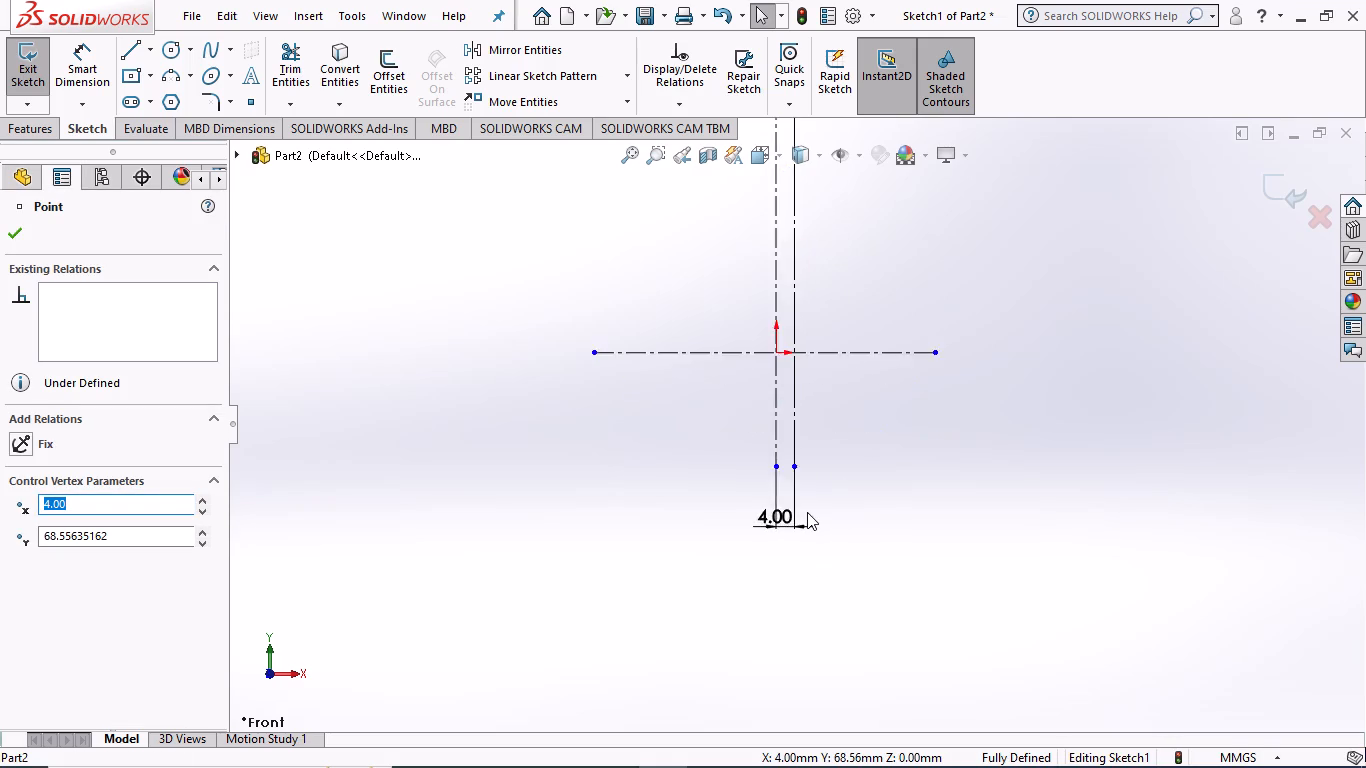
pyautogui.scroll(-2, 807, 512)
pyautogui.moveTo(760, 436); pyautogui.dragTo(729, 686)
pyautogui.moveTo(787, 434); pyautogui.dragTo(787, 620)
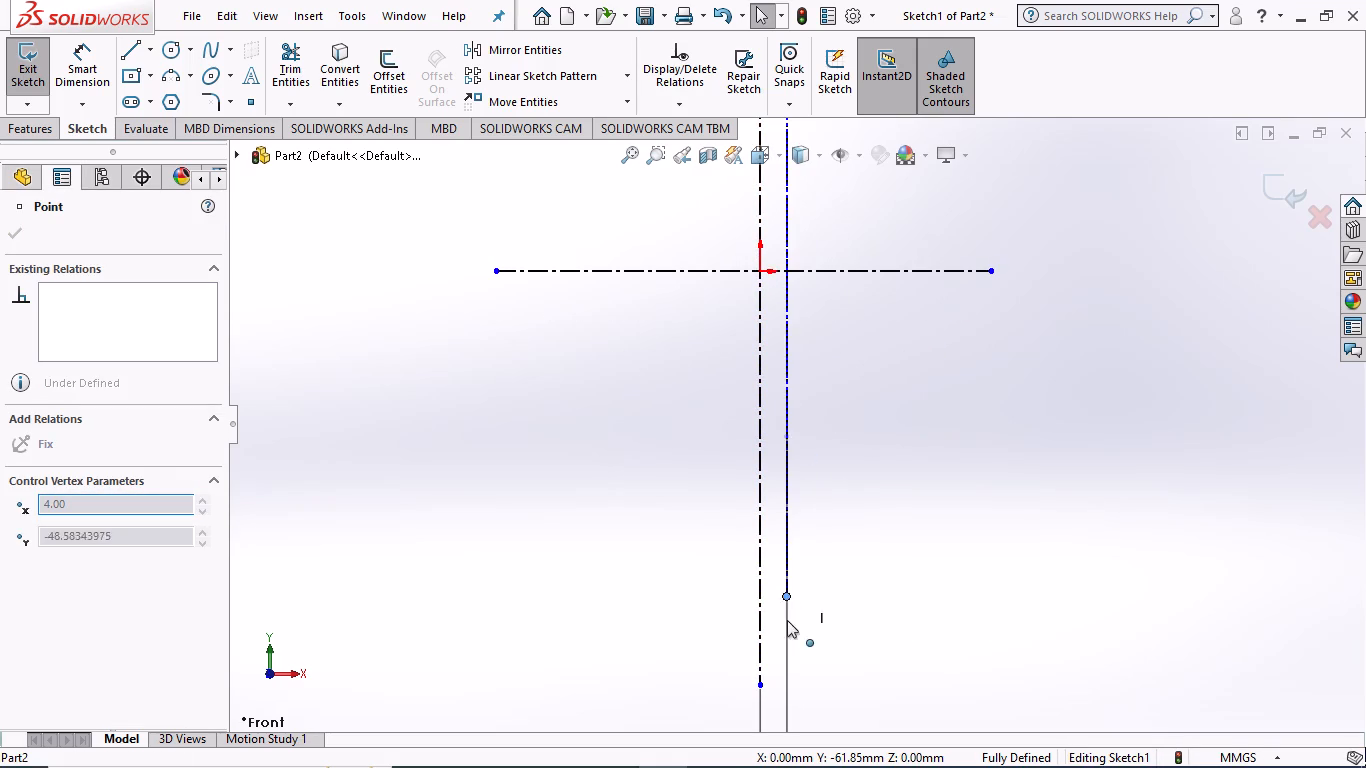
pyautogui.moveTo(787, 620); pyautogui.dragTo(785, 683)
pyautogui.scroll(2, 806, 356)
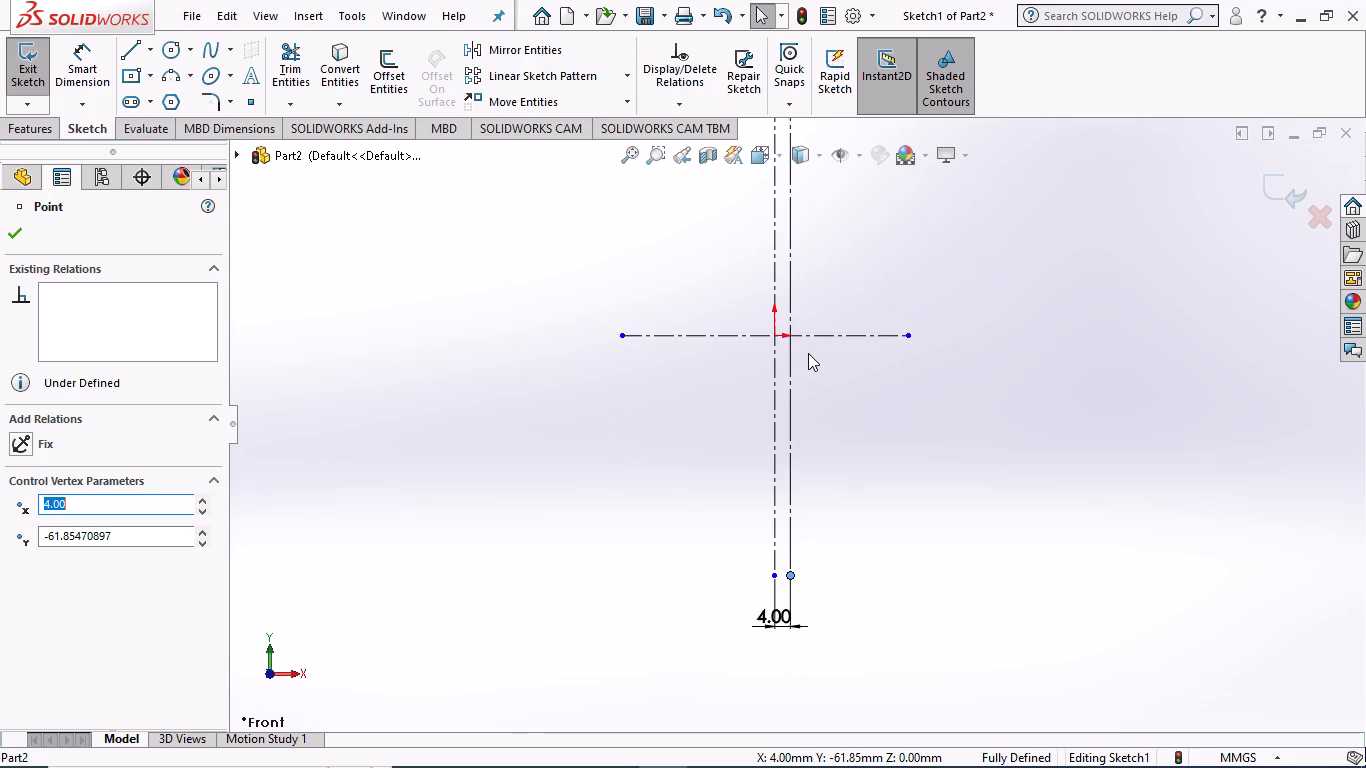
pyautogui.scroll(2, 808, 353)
# Extend the horizontal centerline's right end to about 84 mm from the origin.
pyautogui.scroll(-2, 839, 317)
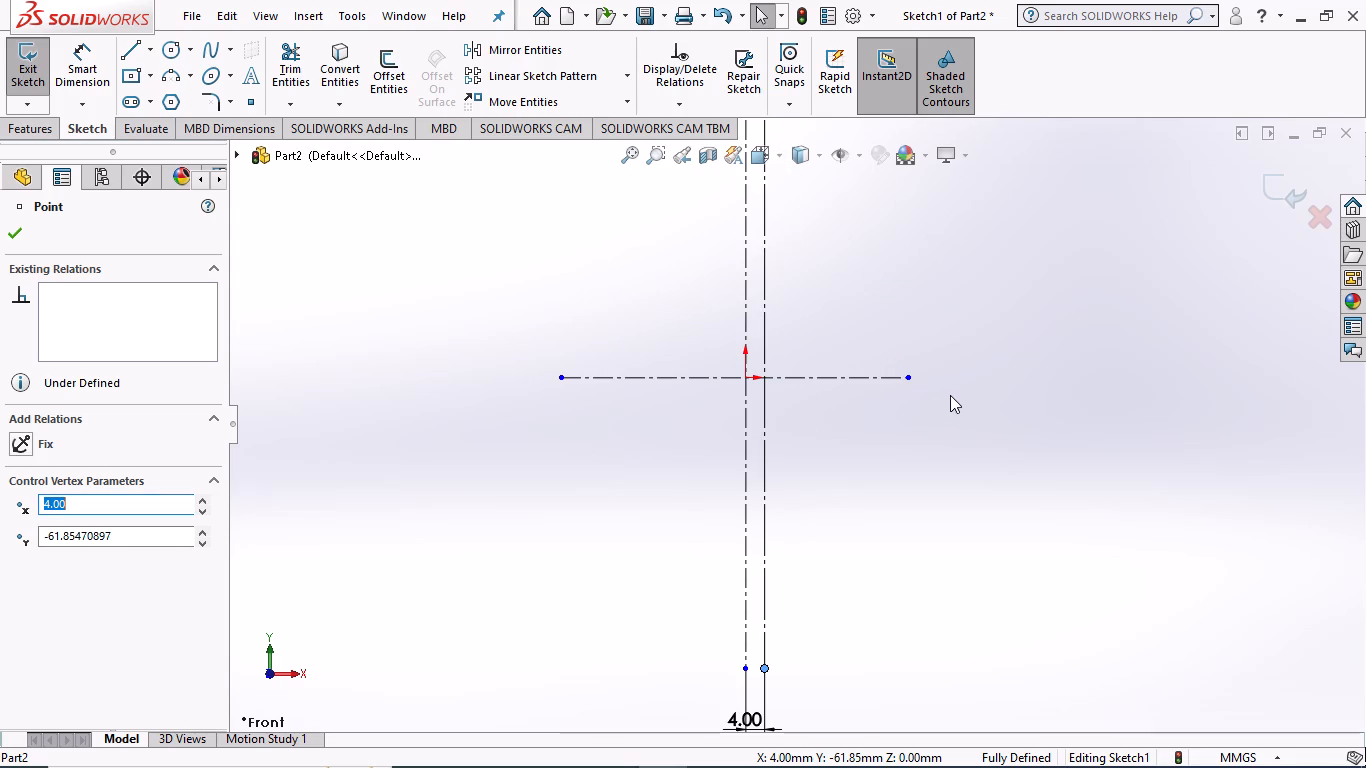
pyautogui.scroll(-2, 927, 377)
pyautogui.moveTo(887, 380); pyautogui.dragTo(1222, 404)
pyautogui.scroll(1, 674, 356)
pyautogui.click(15, 233)
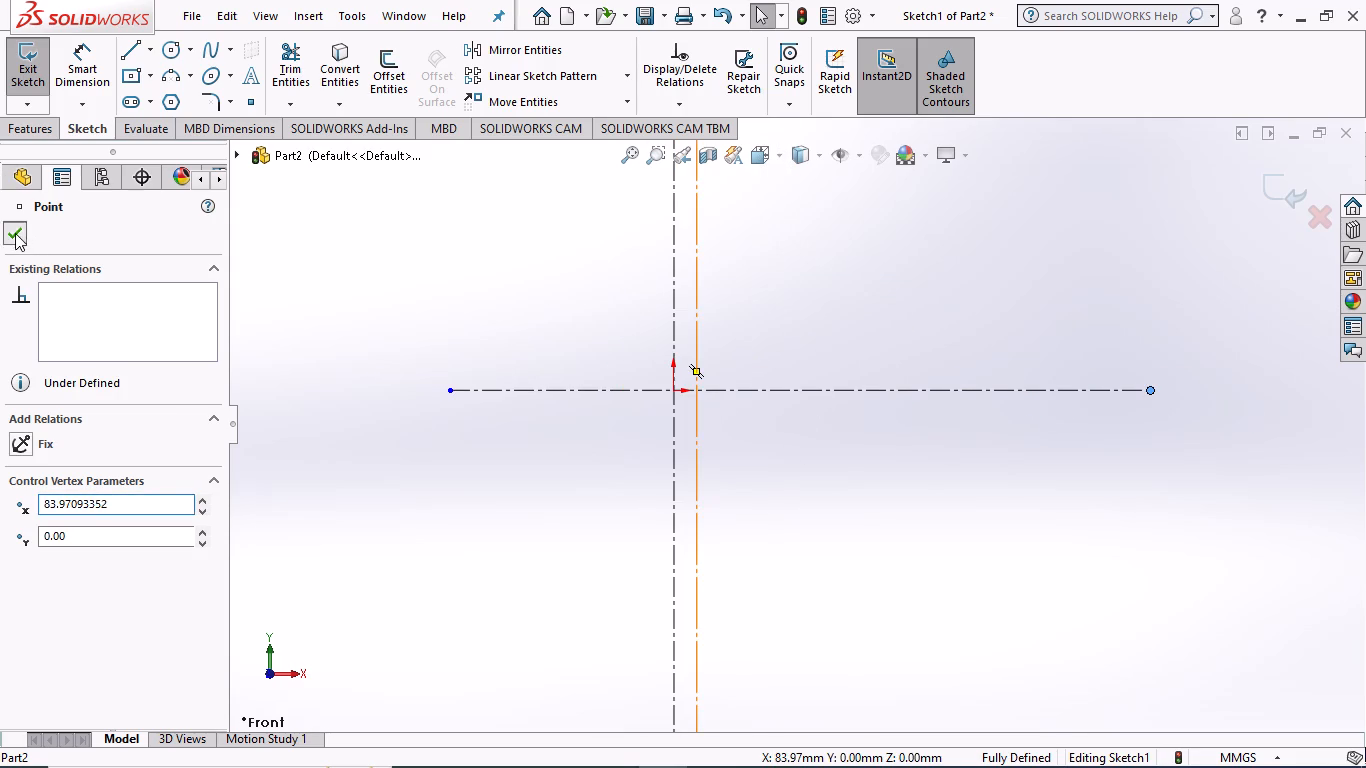
# Draw two concentric circles centered on the origin, with radii of about 31 mm and 41 mm.
pyautogui.click(168, 44)
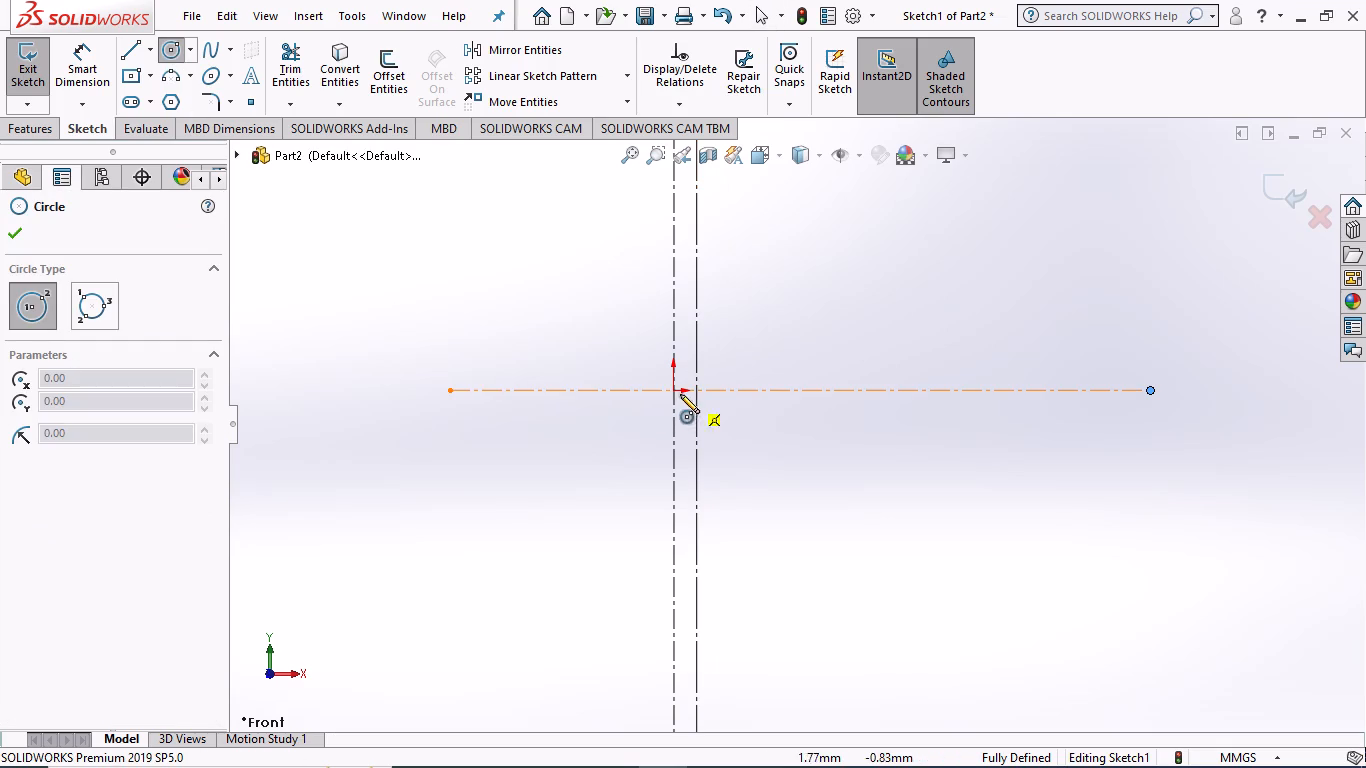
pyautogui.click(670, 392)
pyautogui.click(827, 473)
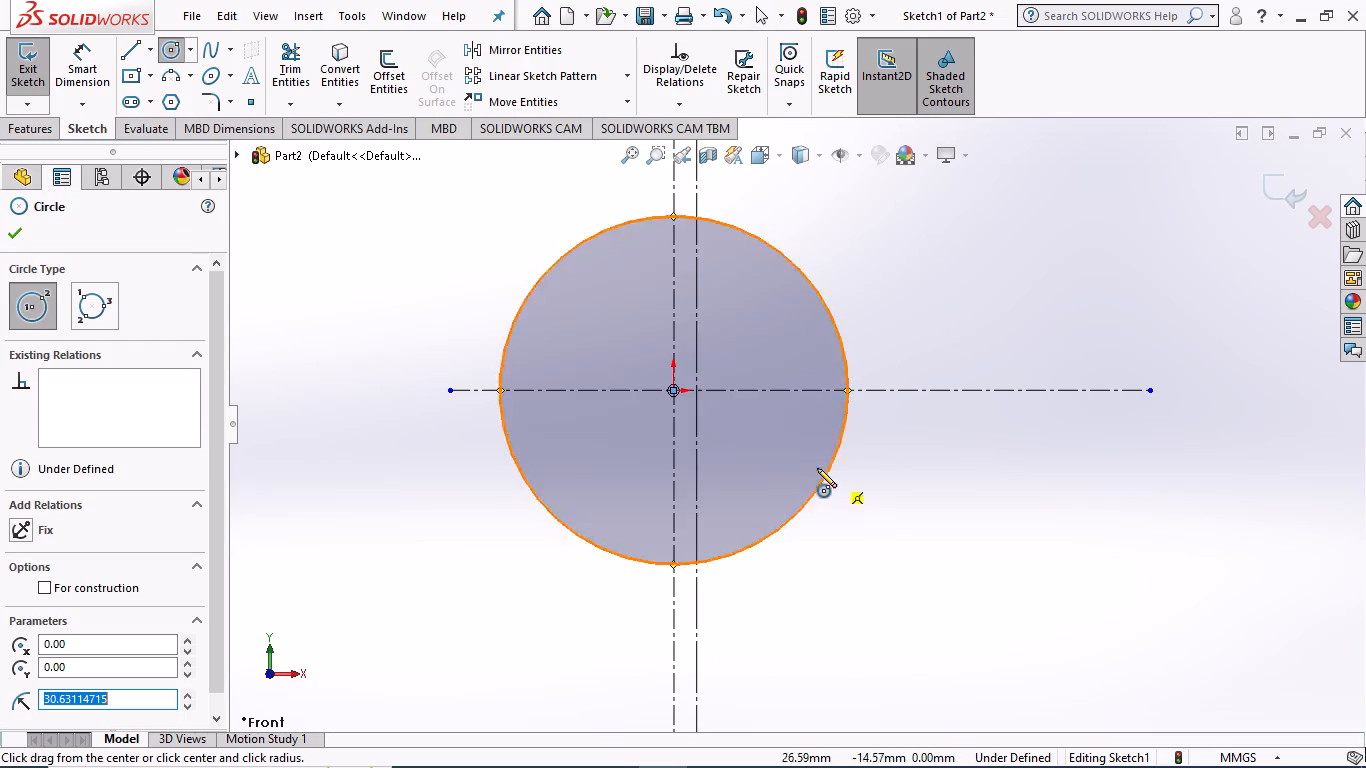
pyautogui.scroll(2, 704, 358)
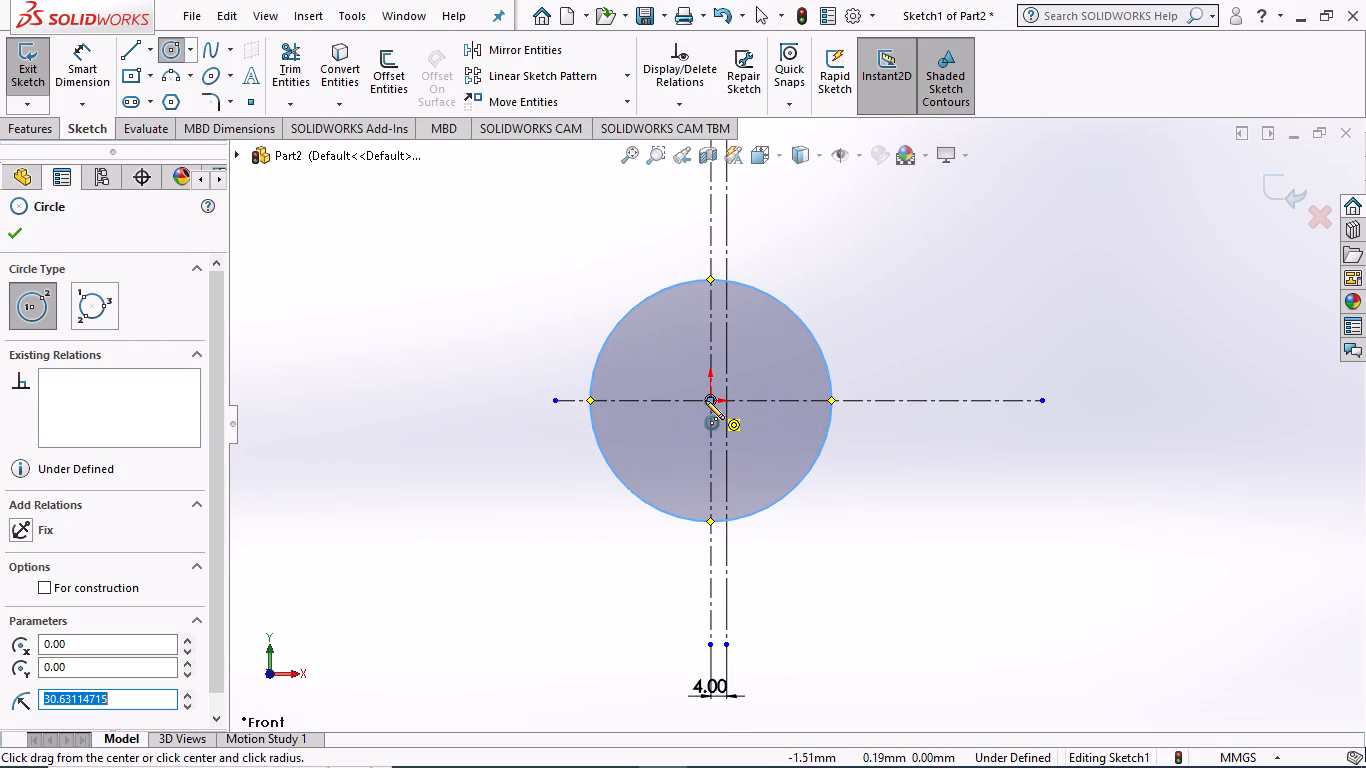
pyautogui.click(710, 399)
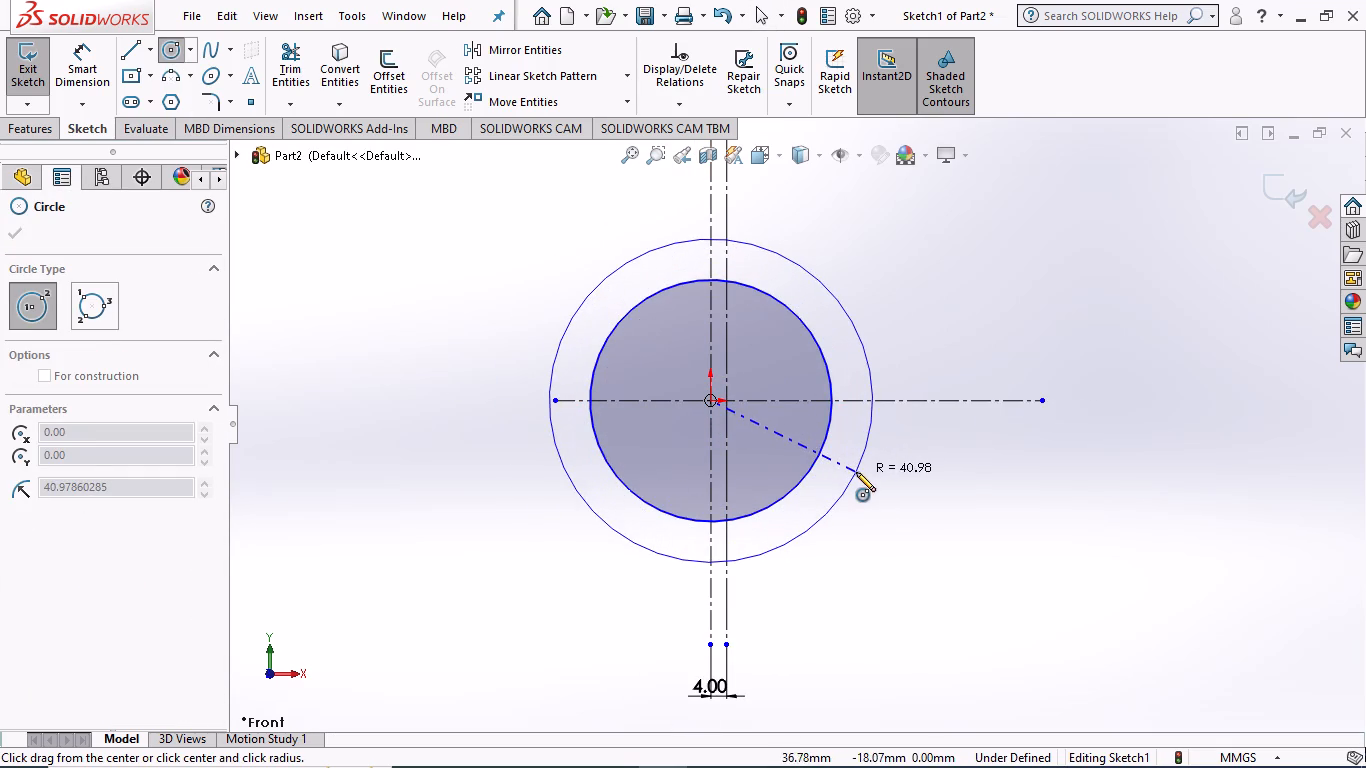
pyautogui.click(857, 472)
# Dimension the radial gap between the inner and outer circles as 24 mm.
pyautogui.click(66, 62)
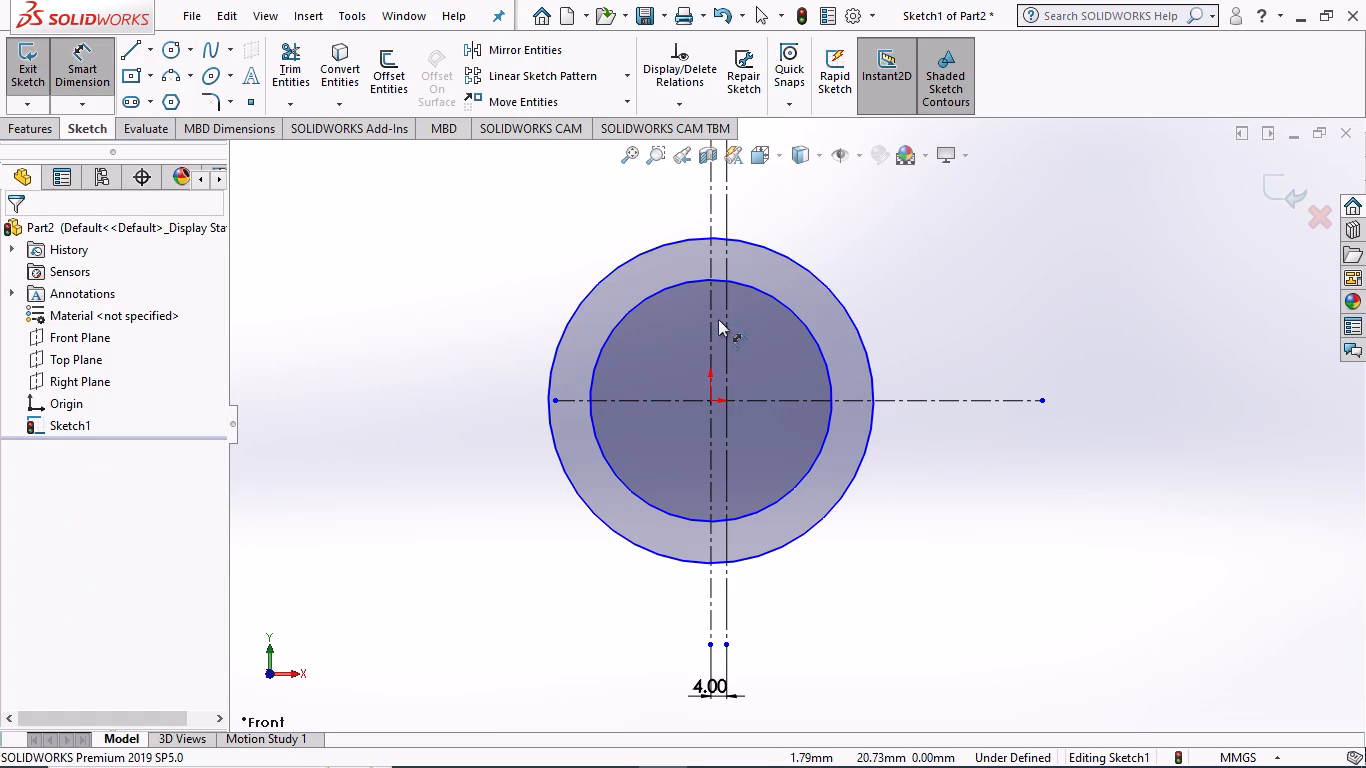
pyautogui.click(814, 339)
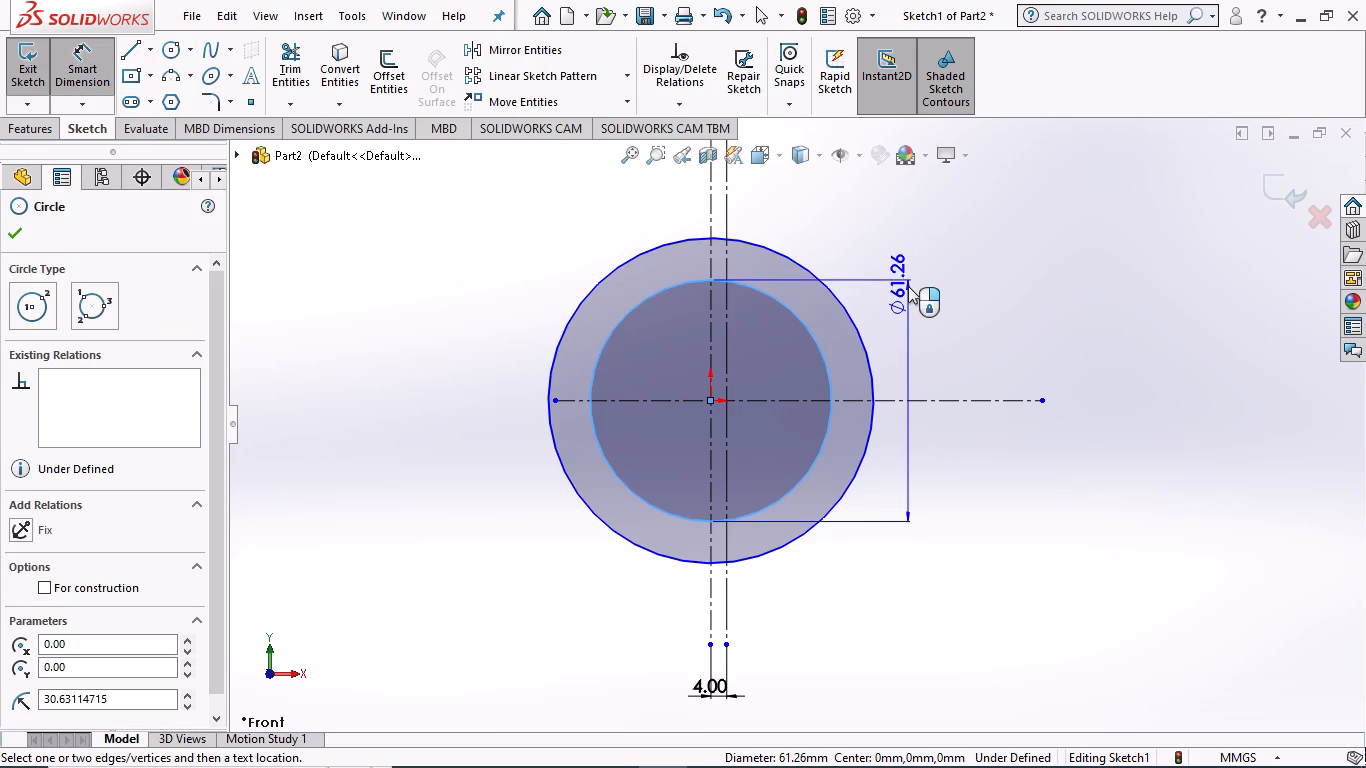
pyautogui.click(860, 336)
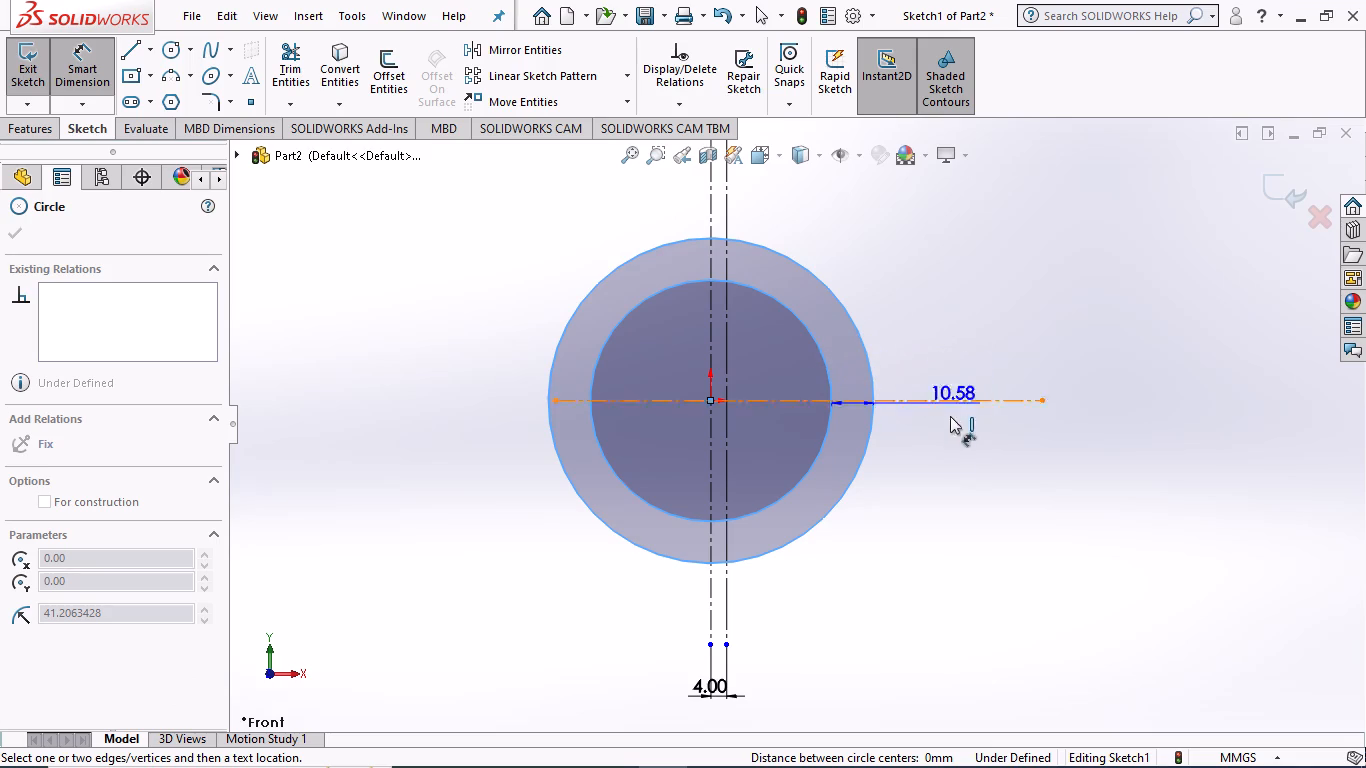
pyautogui.click(863, 551)
pyautogui.write('24')
pyautogui.press('Return')
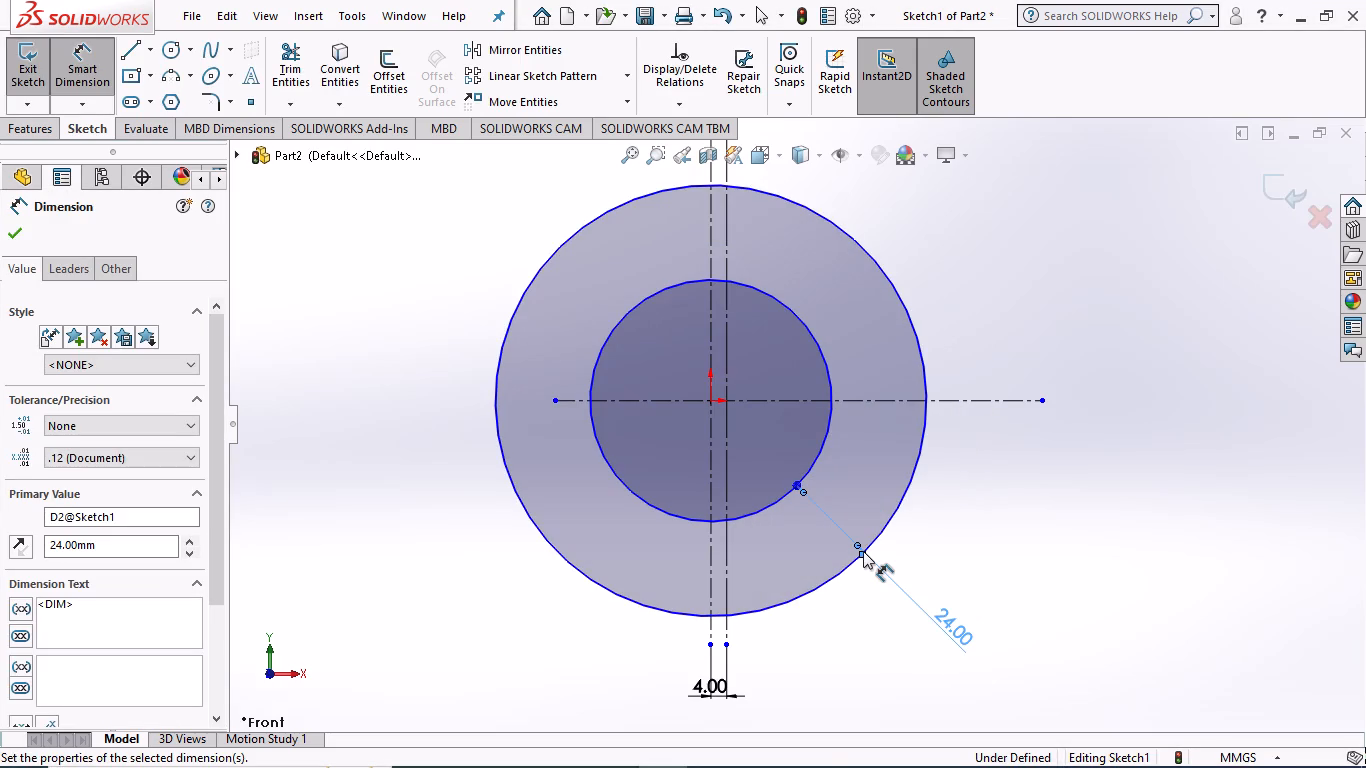
# Dimension the inner circle's diameter as 170 mm.
pyautogui.click(821, 446)
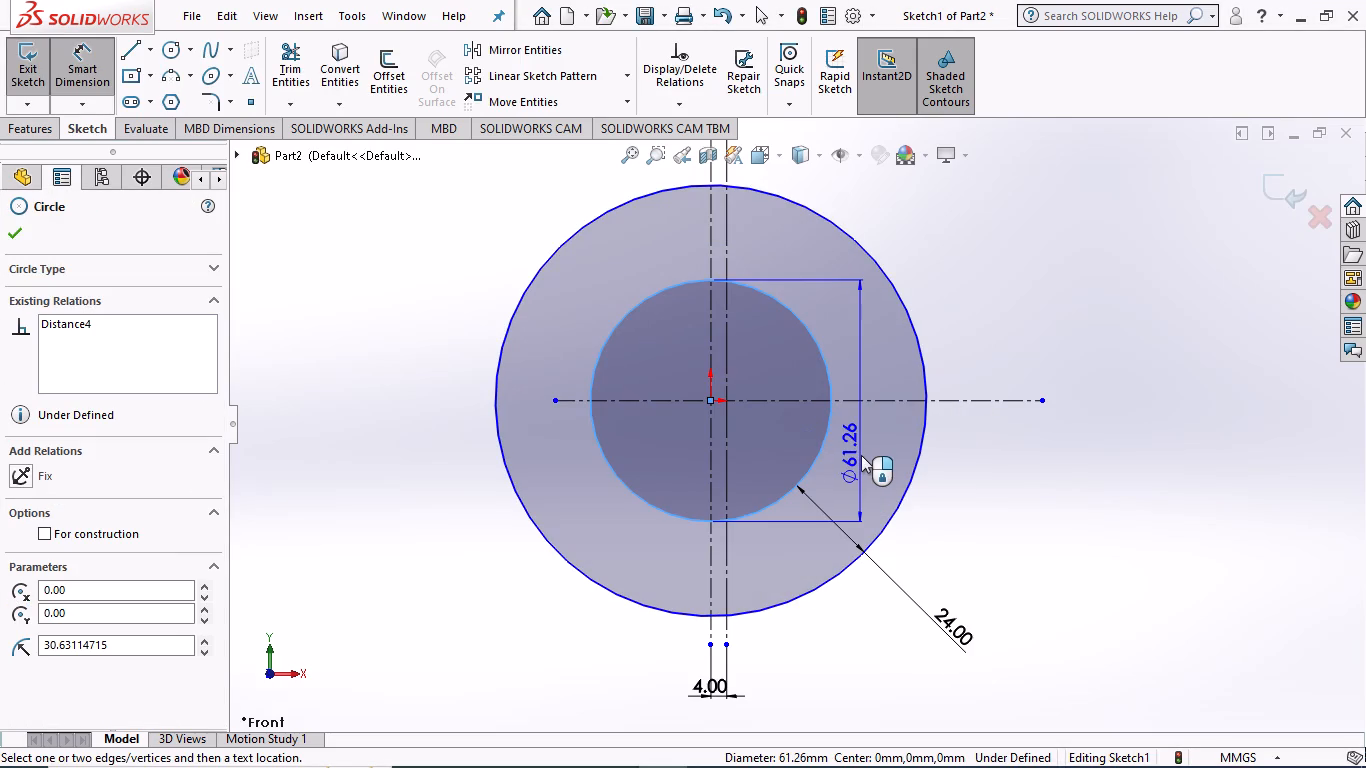
pyautogui.click(861, 455)
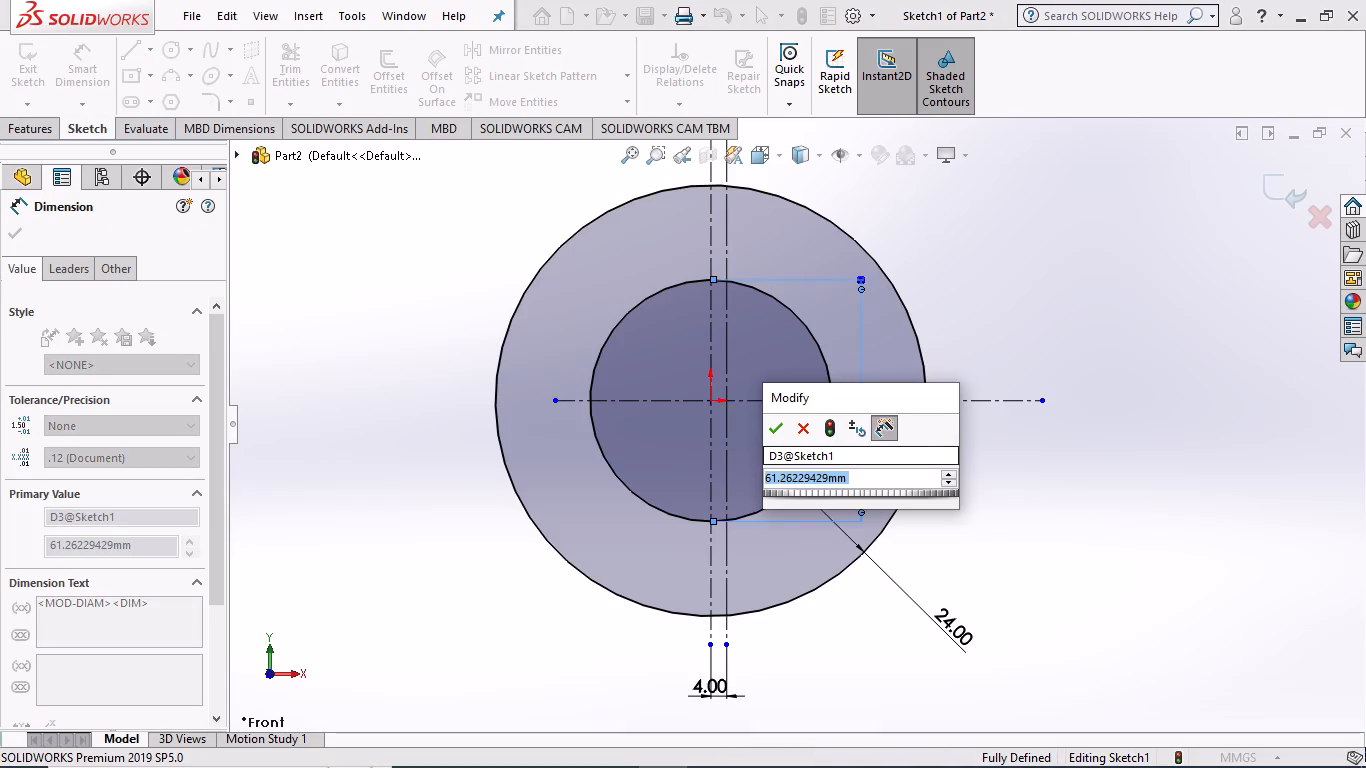
pyautogui.press('1')
pyautogui.write('70')
pyautogui.press('Return')
pyautogui.scroll(5, 851, 451)
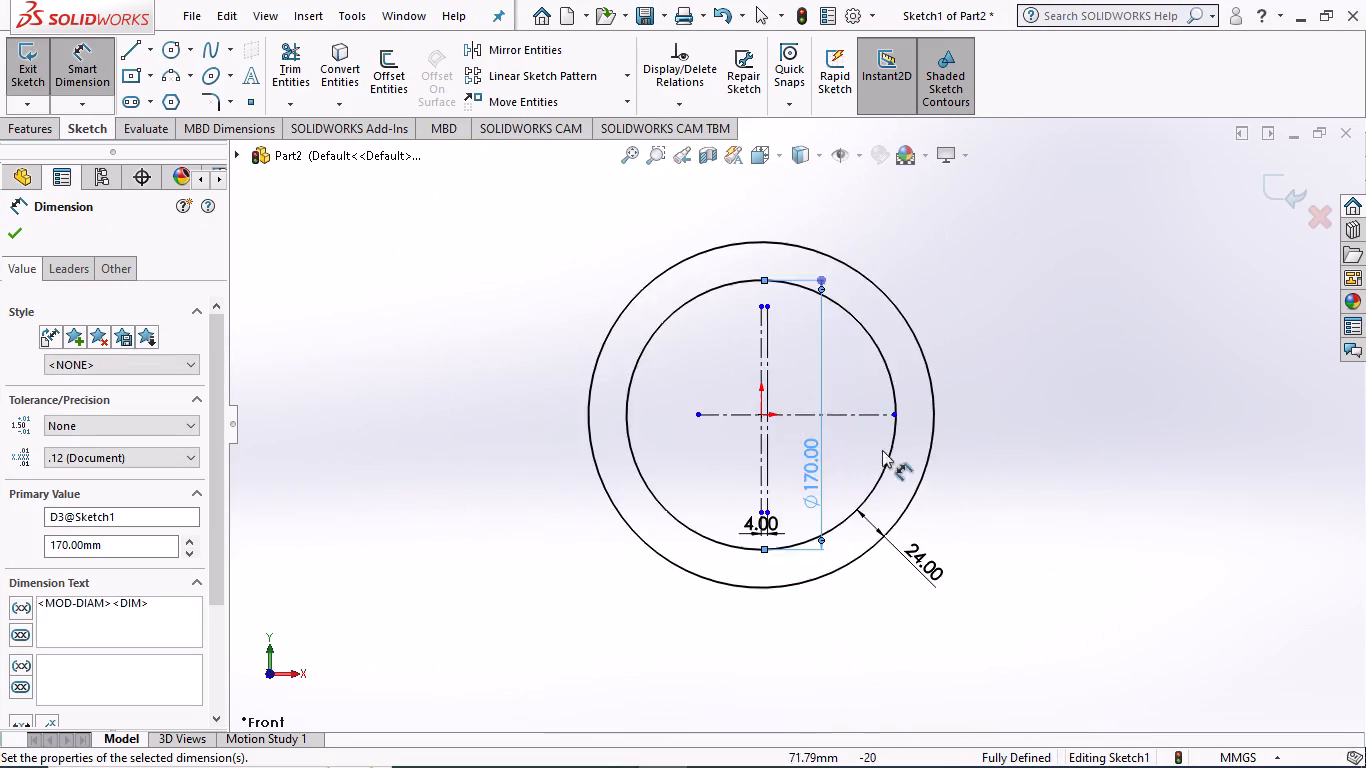
pyautogui.scroll(-2, 967, 419)
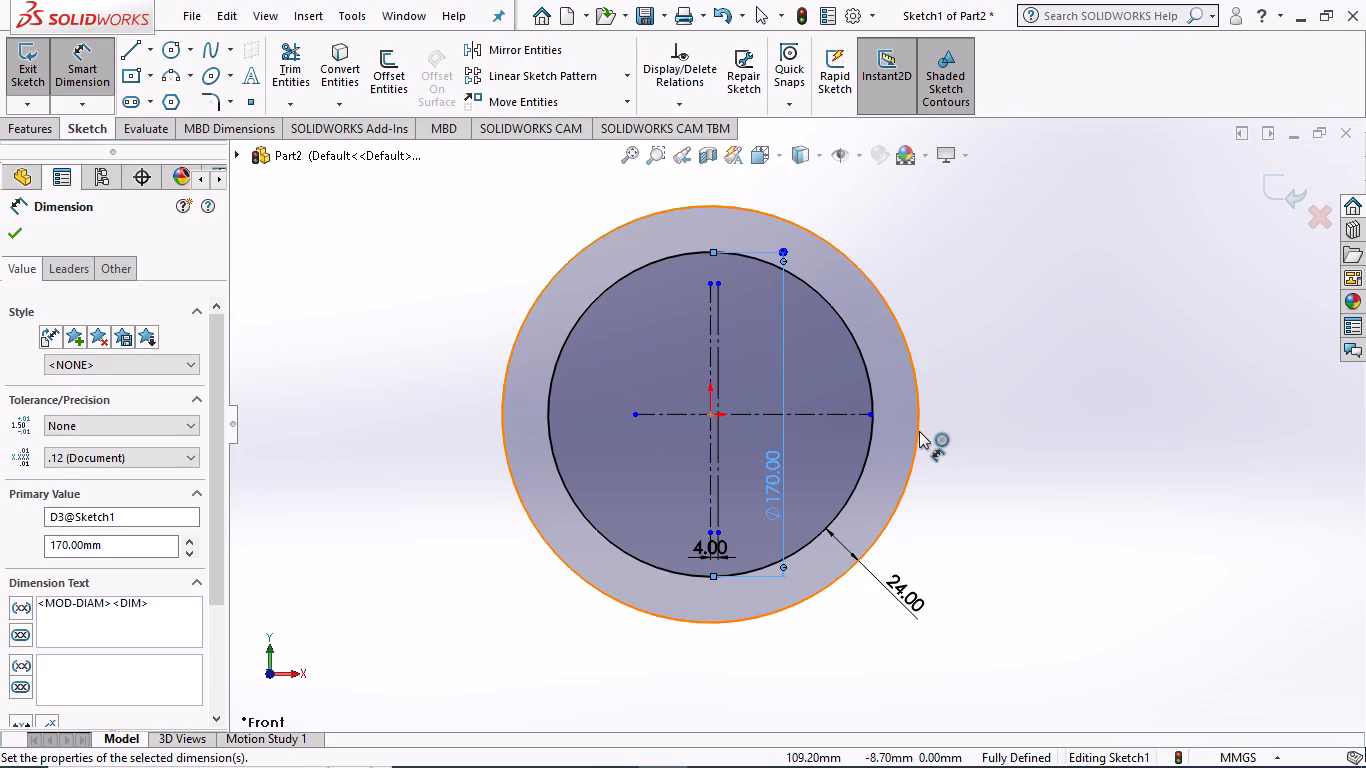
pyautogui.click(919, 431)
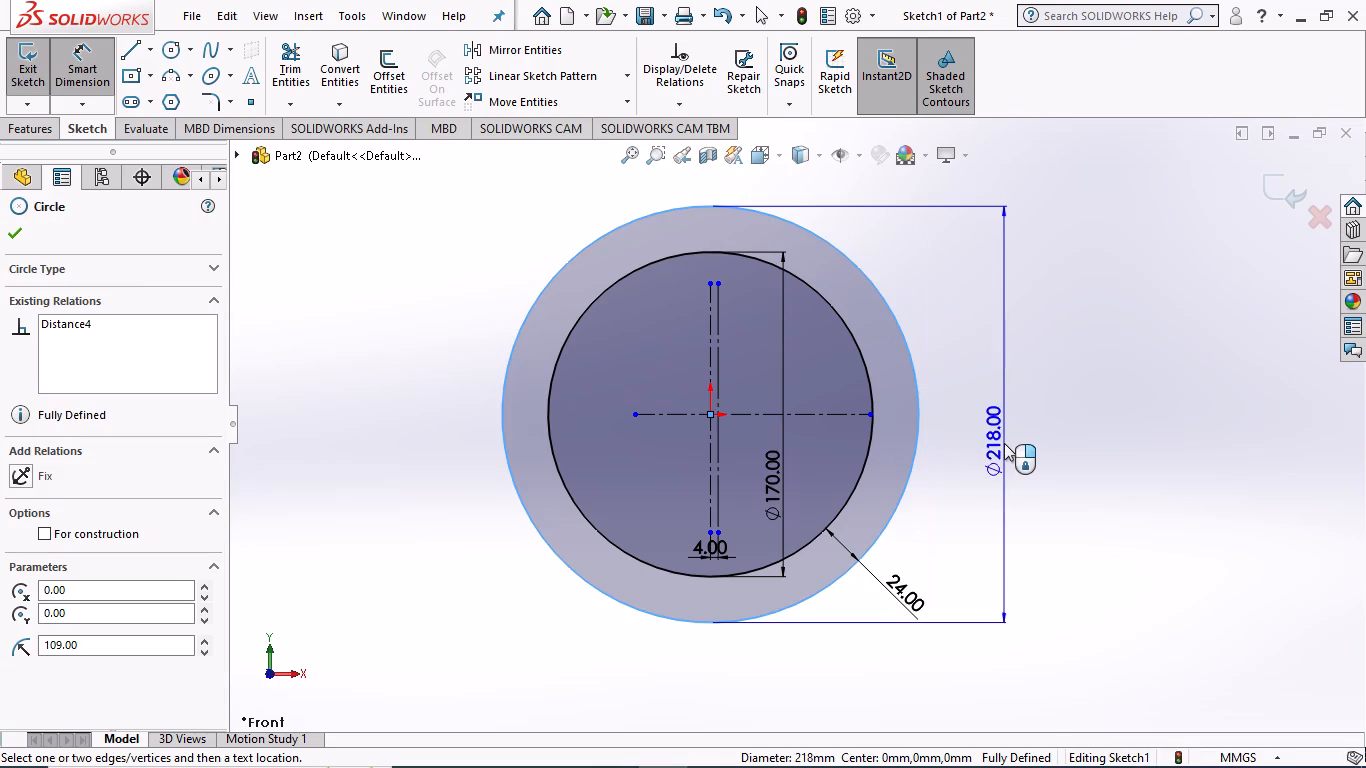
pyautogui.press('Escape')
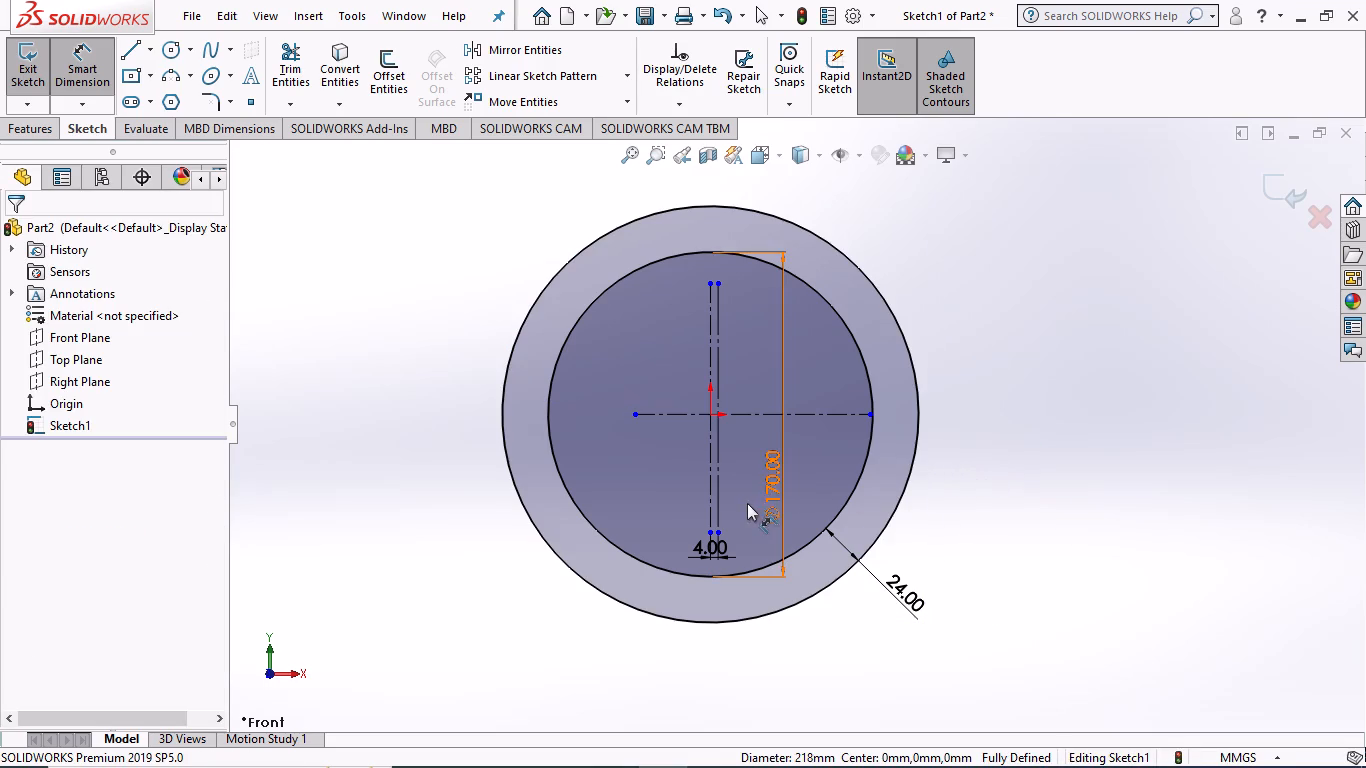
# Extend the upper ends of both vertical construction lines beyond the outer circle, to about 177 mm above the origin.
pyautogui.scroll(-1, 735, 402)
pyautogui.scroll(3, 800, 403)
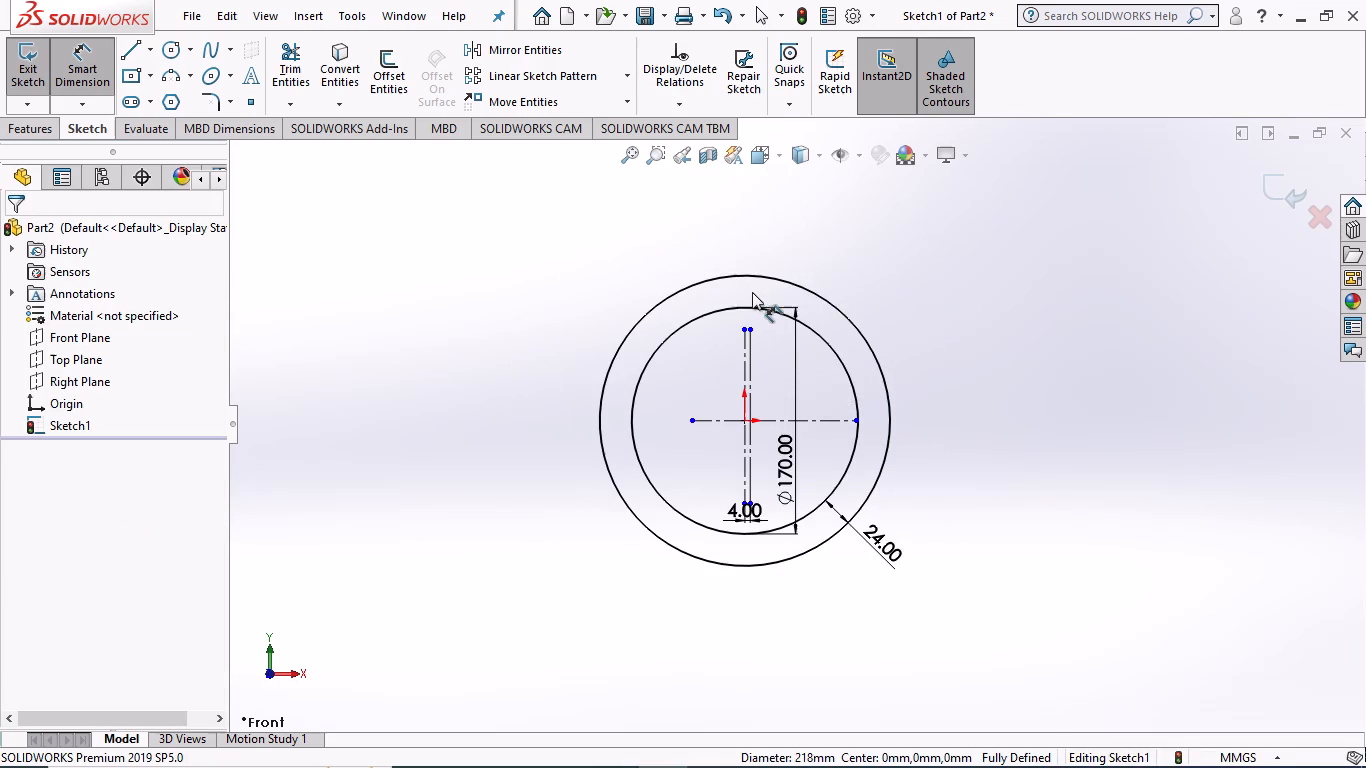
pyautogui.scroll(1, 752, 292)
pyautogui.click(71, 59)
pyautogui.scroll(-4, 643, 330)
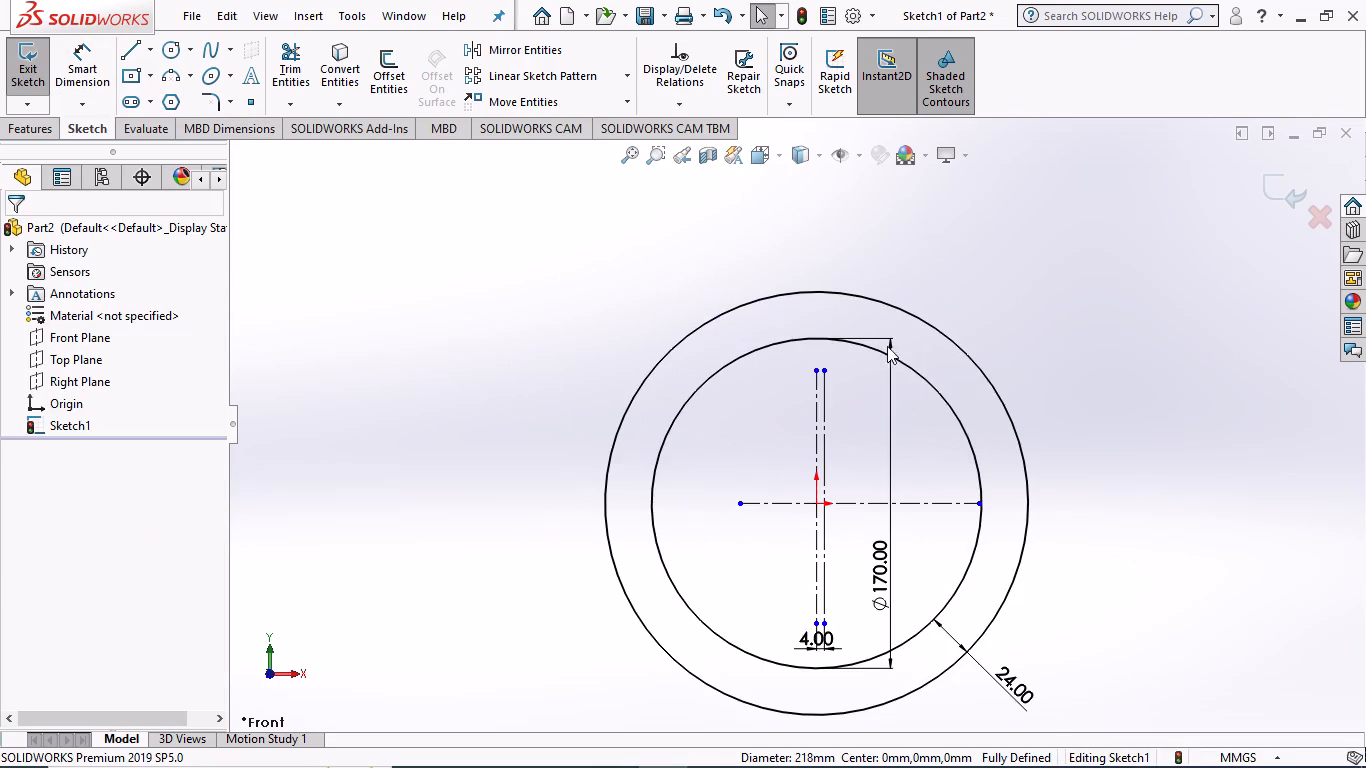
pyautogui.scroll(1, 851, 371)
pyautogui.moveTo(812, 384); pyautogui.dragTo(798, 314)
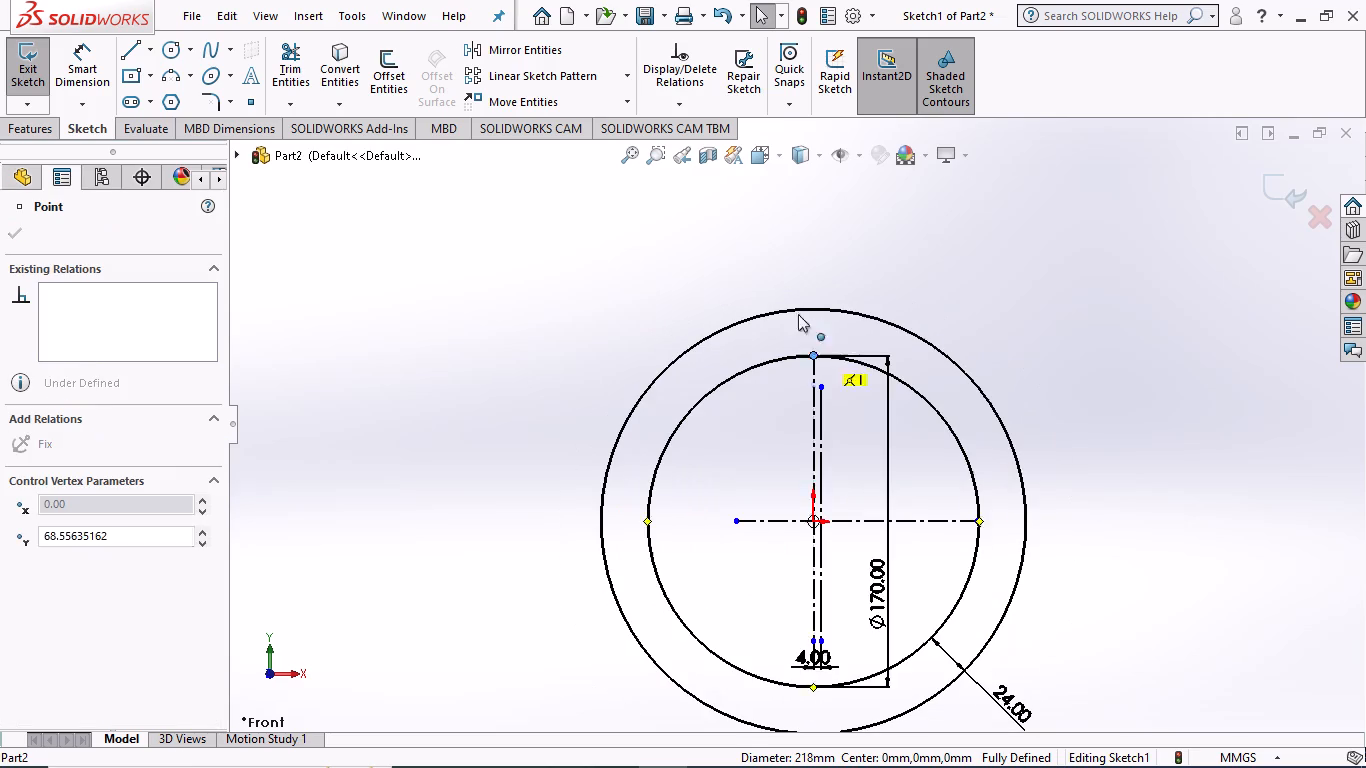
pyautogui.moveTo(798, 314); pyautogui.dragTo(786, 177)
pyautogui.moveTo(823, 386); pyautogui.dragTo(820, 182)
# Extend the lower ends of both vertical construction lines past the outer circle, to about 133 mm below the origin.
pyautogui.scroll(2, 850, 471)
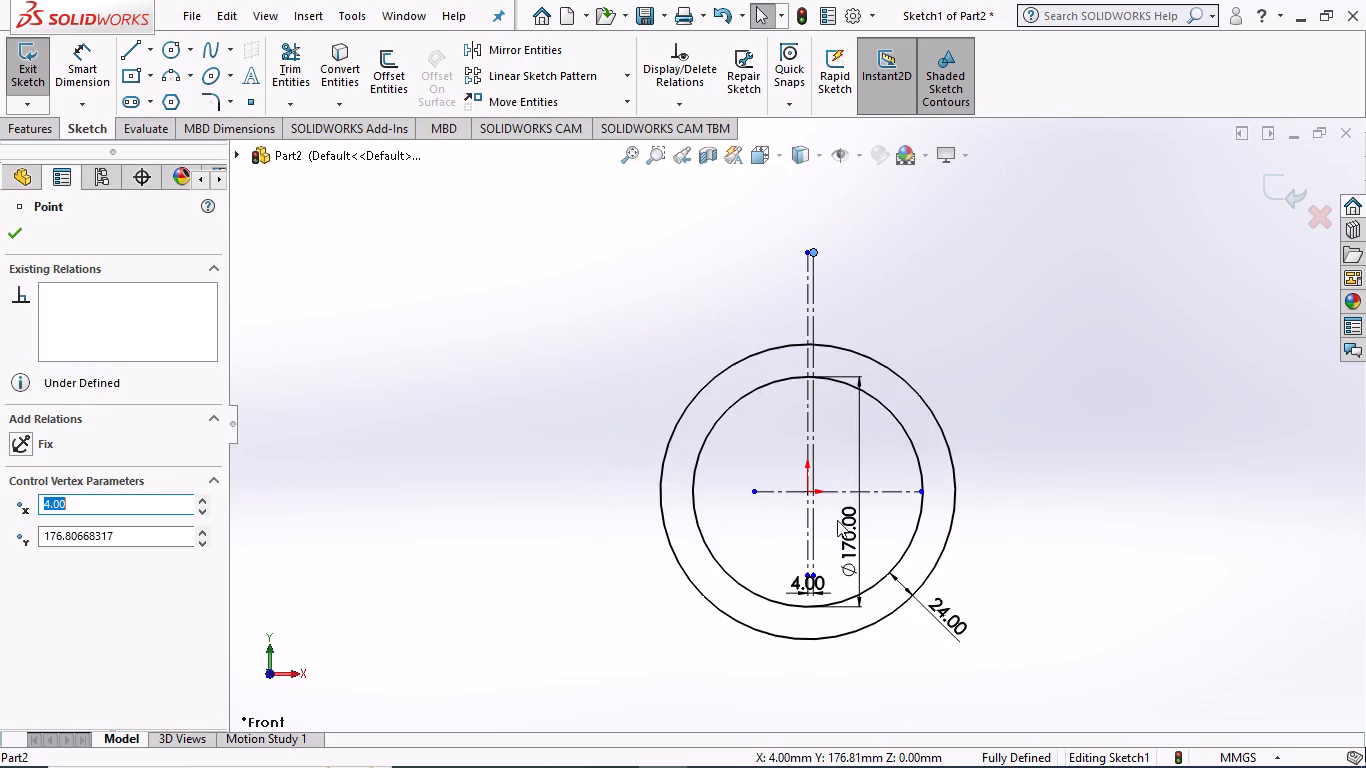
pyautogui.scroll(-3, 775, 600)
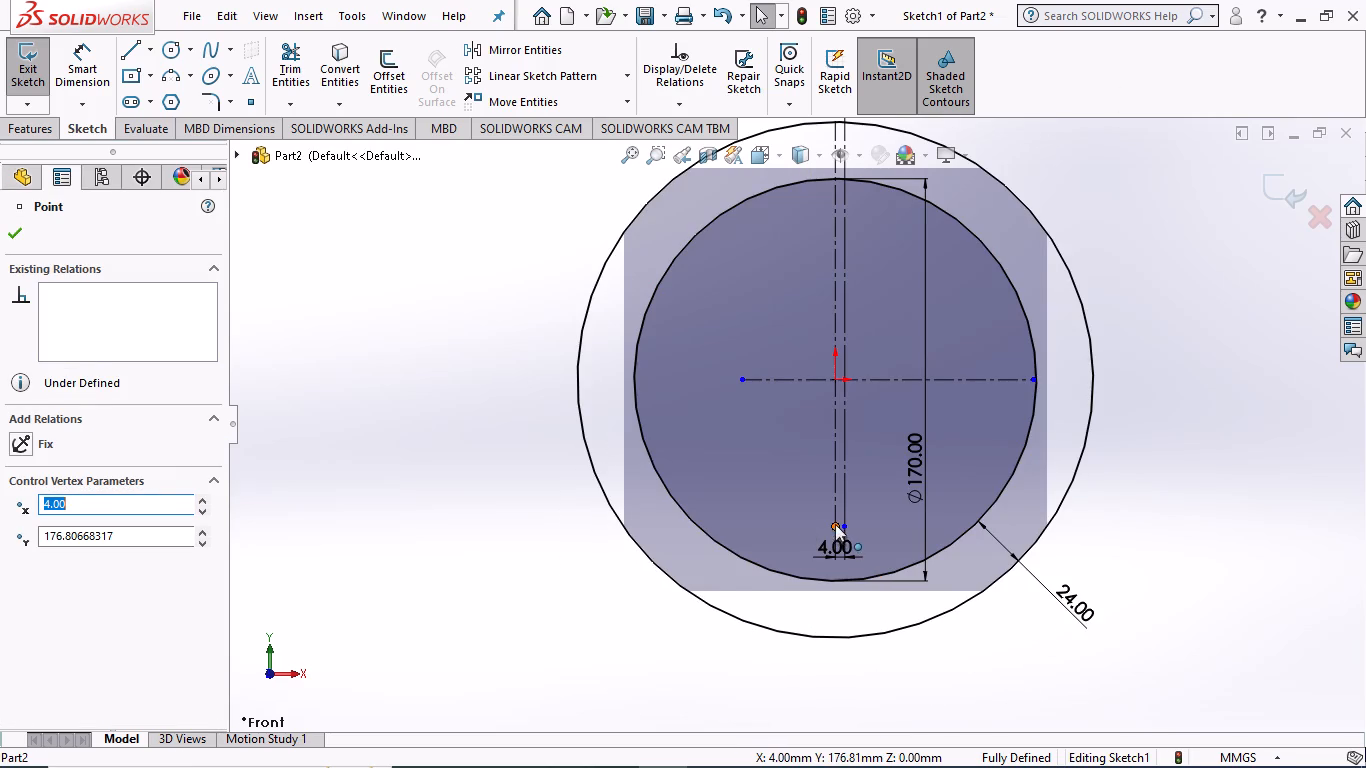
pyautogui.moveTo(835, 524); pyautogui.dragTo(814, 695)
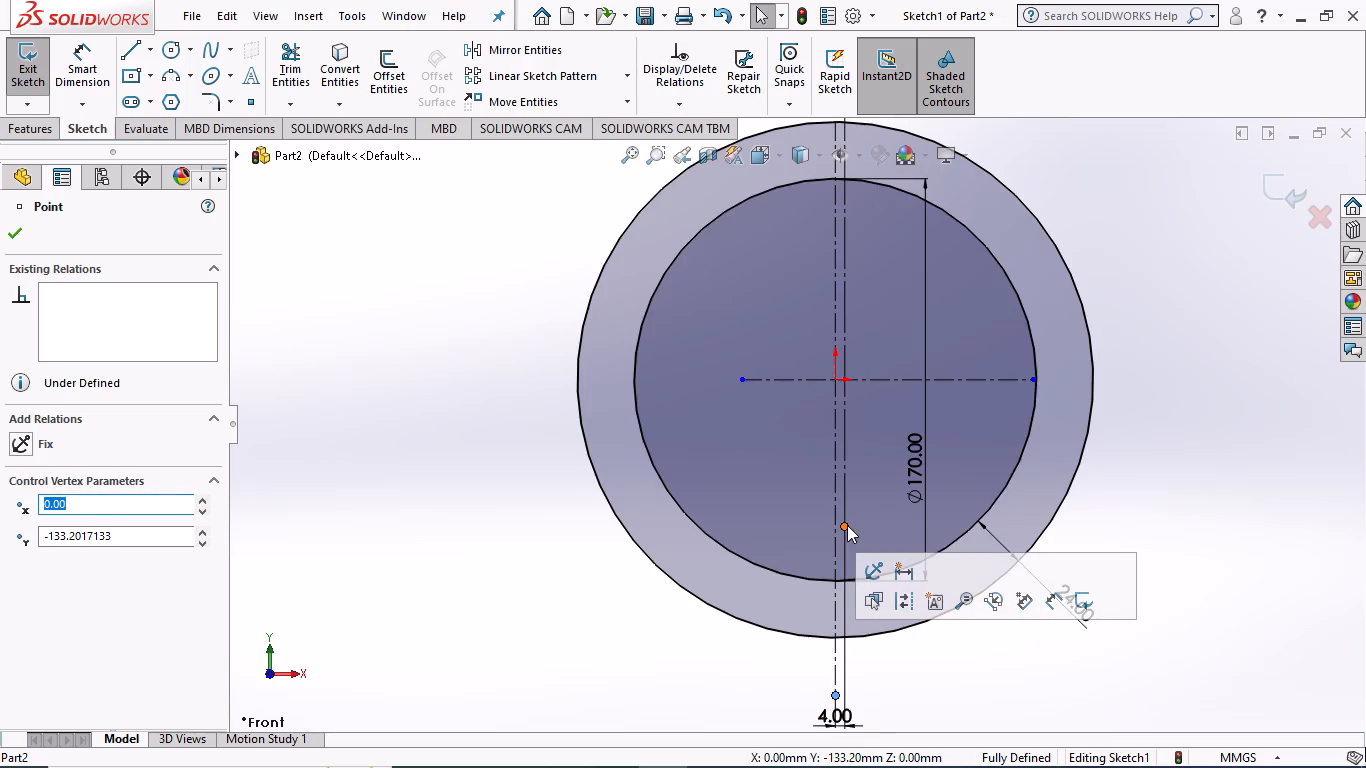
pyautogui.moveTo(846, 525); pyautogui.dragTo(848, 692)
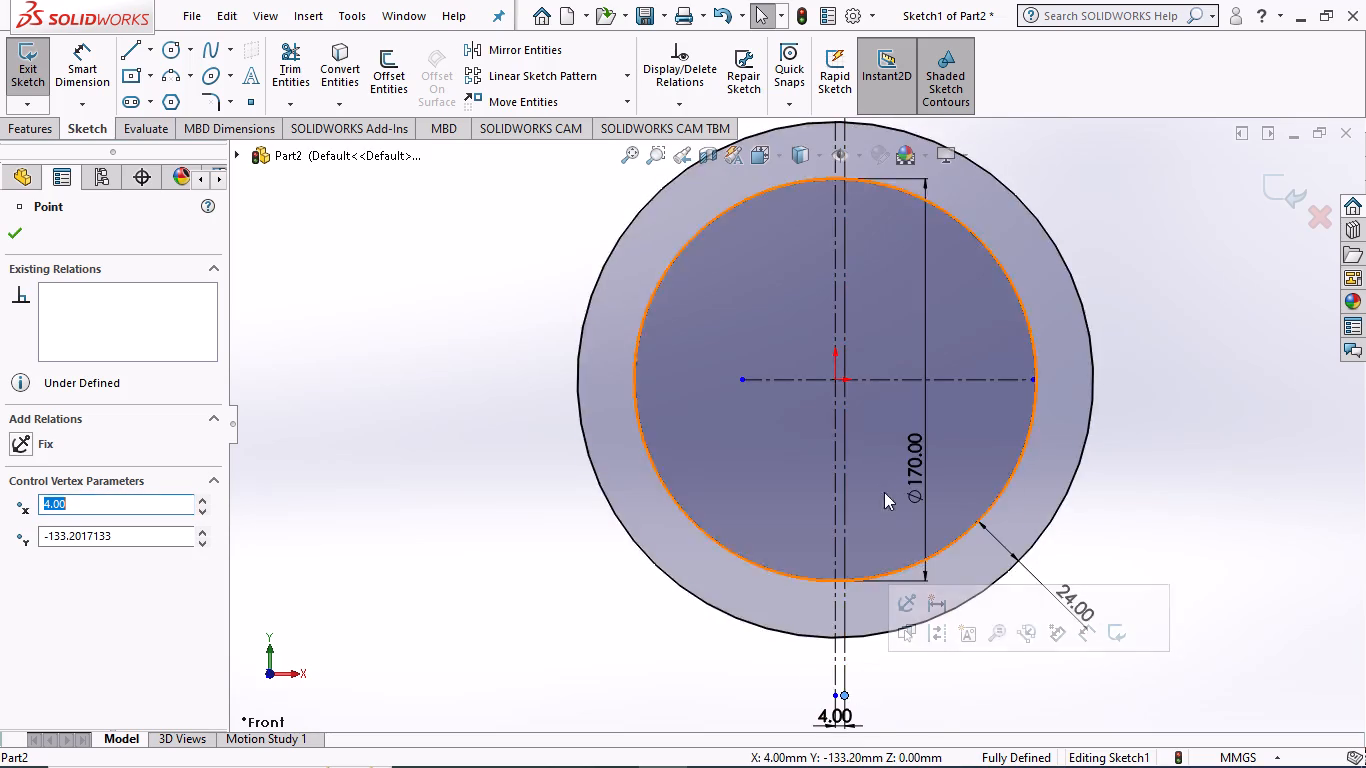
# Extend the lower ends of both vertical construction lines to about 173 mm below the origin.
pyautogui.scroll(2, 879, 475)
pyautogui.scroll(-4, 832, 402)
pyautogui.scroll(5, 890, 381)
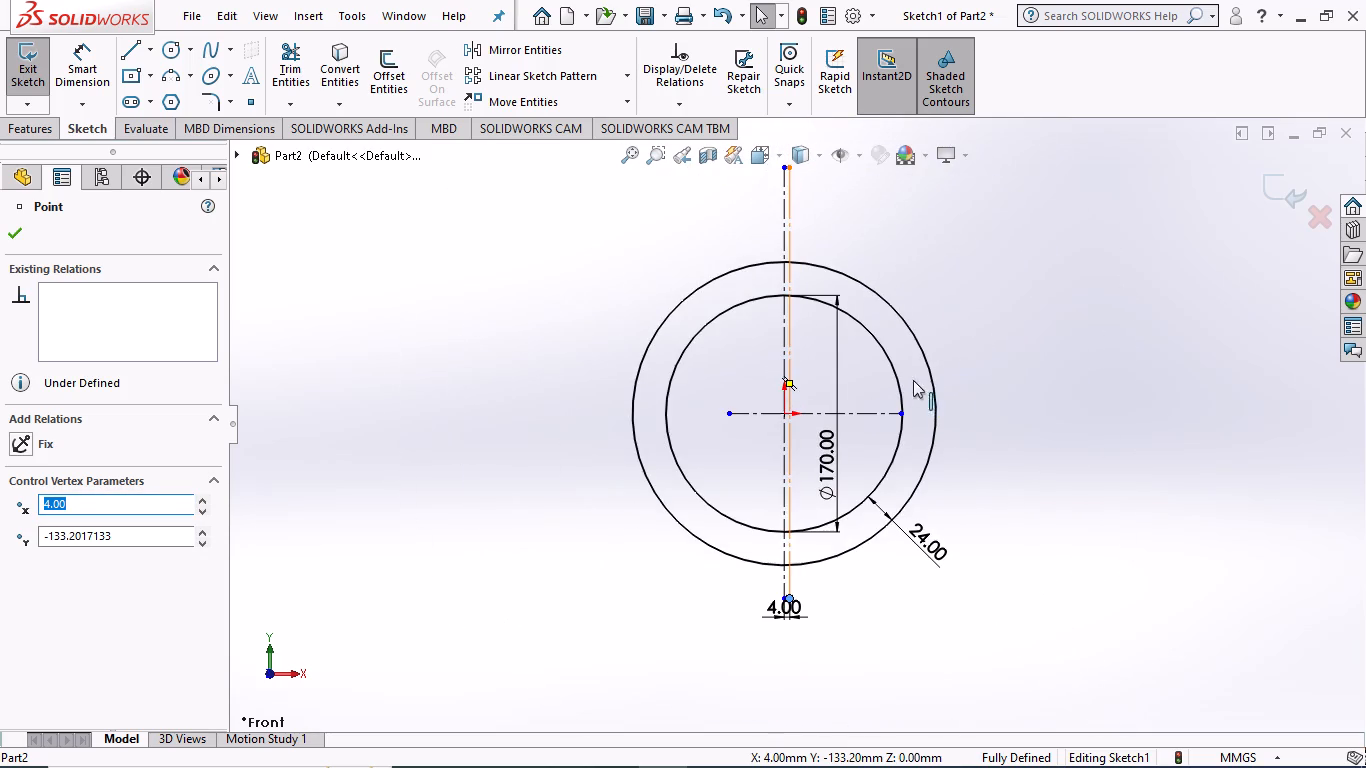
pyautogui.scroll(-5, 778, 598)
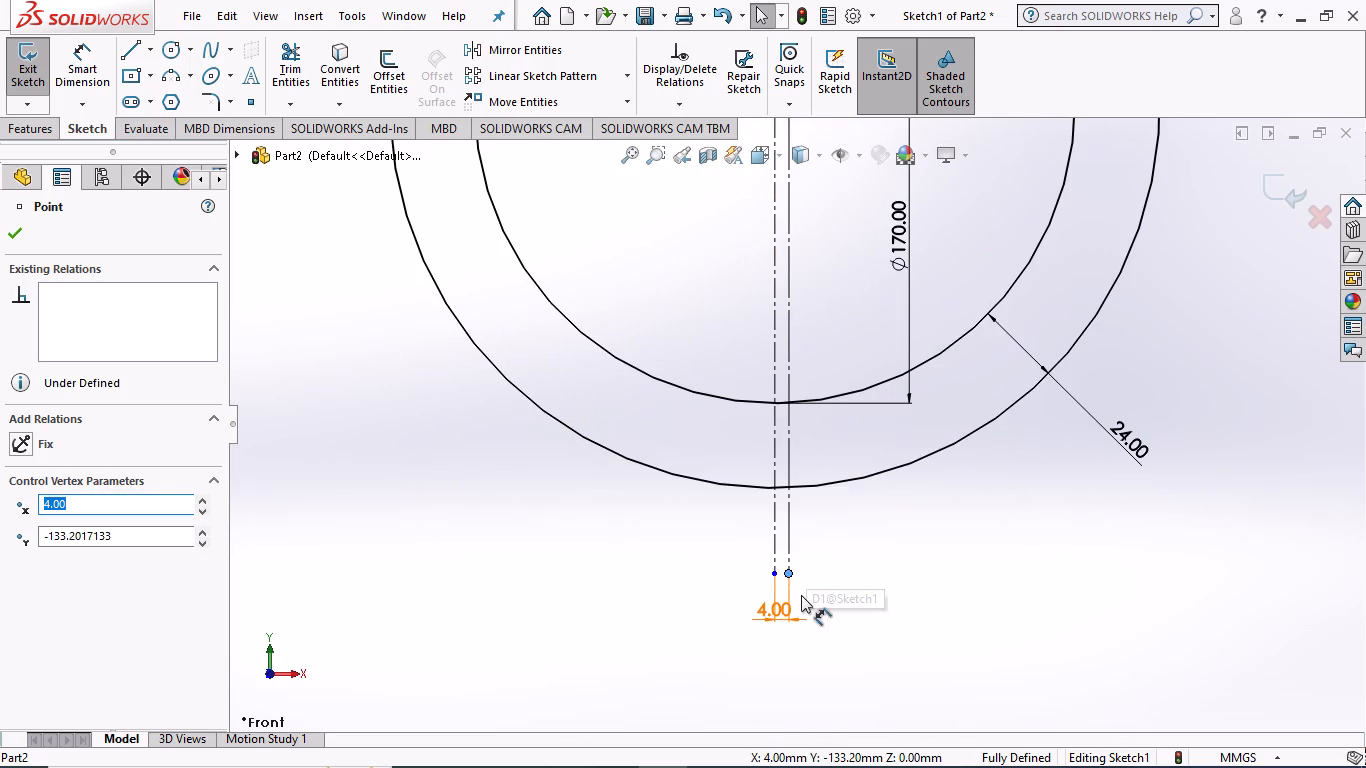
pyautogui.moveTo(793, 574); pyautogui.dragTo(795, 715)
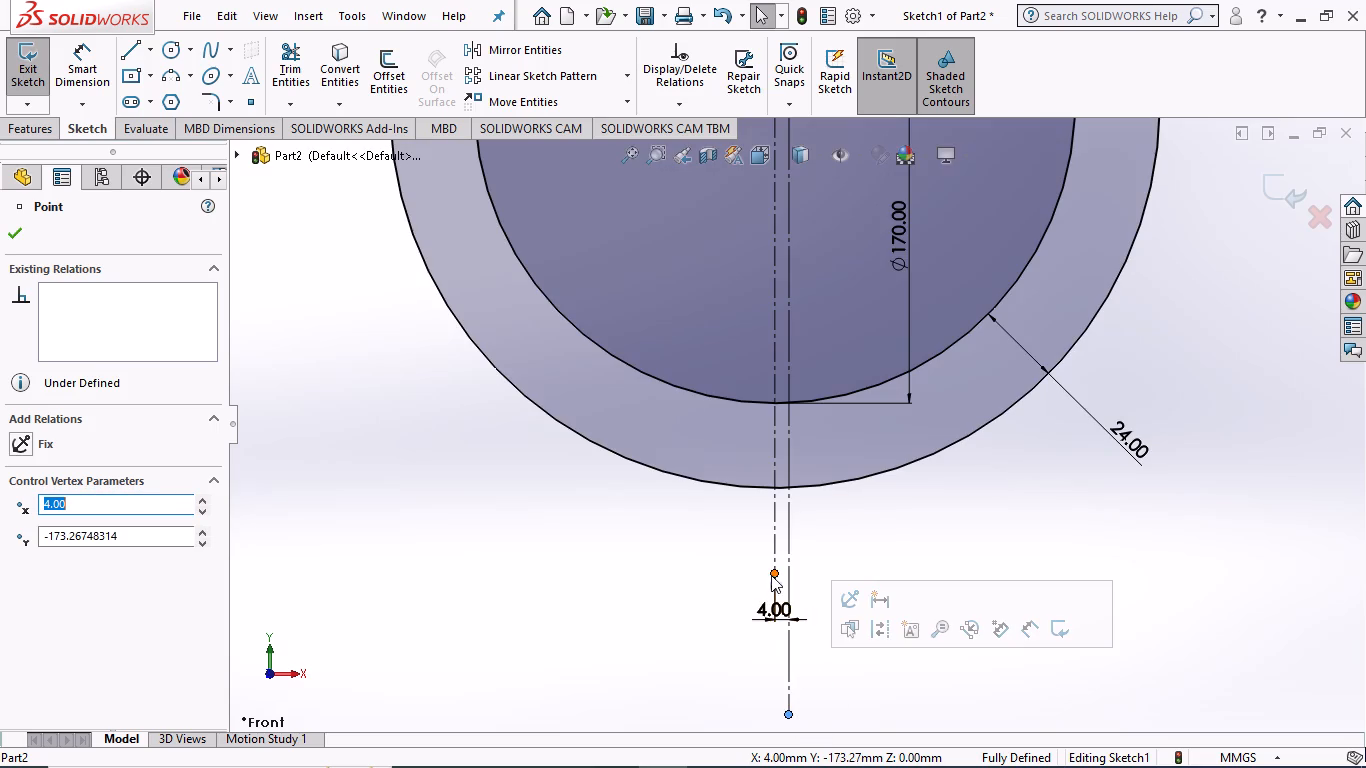
pyautogui.moveTo(773, 576); pyautogui.dragTo(784, 713)
pyautogui.scroll(5, 810, 413)
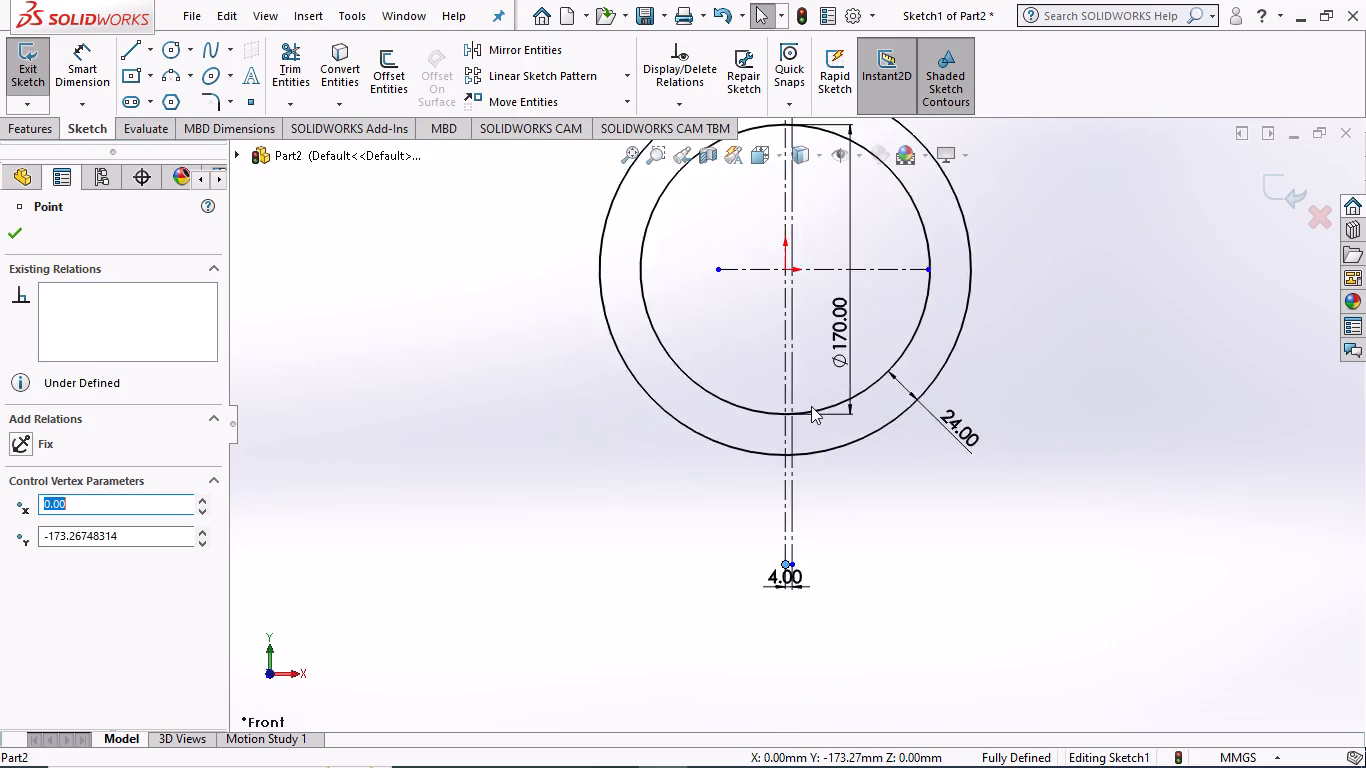
pyautogui.scroll(3, 811, 406)
pyautogui.scroll(-3, 895, 361)
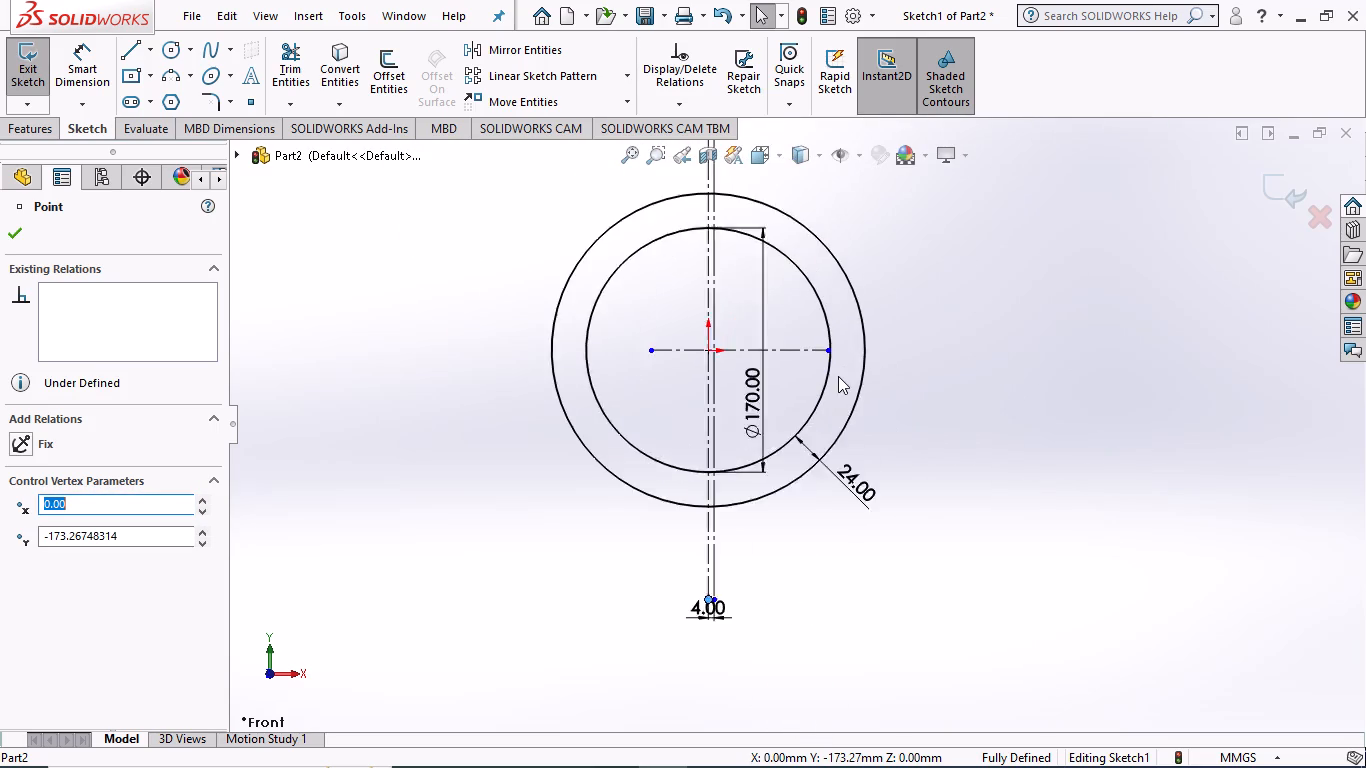
# Trim away the left halves of the outer and inner circles at the vertical centerline through the origin.
pyautogui.scroll(-1, 838, 376)
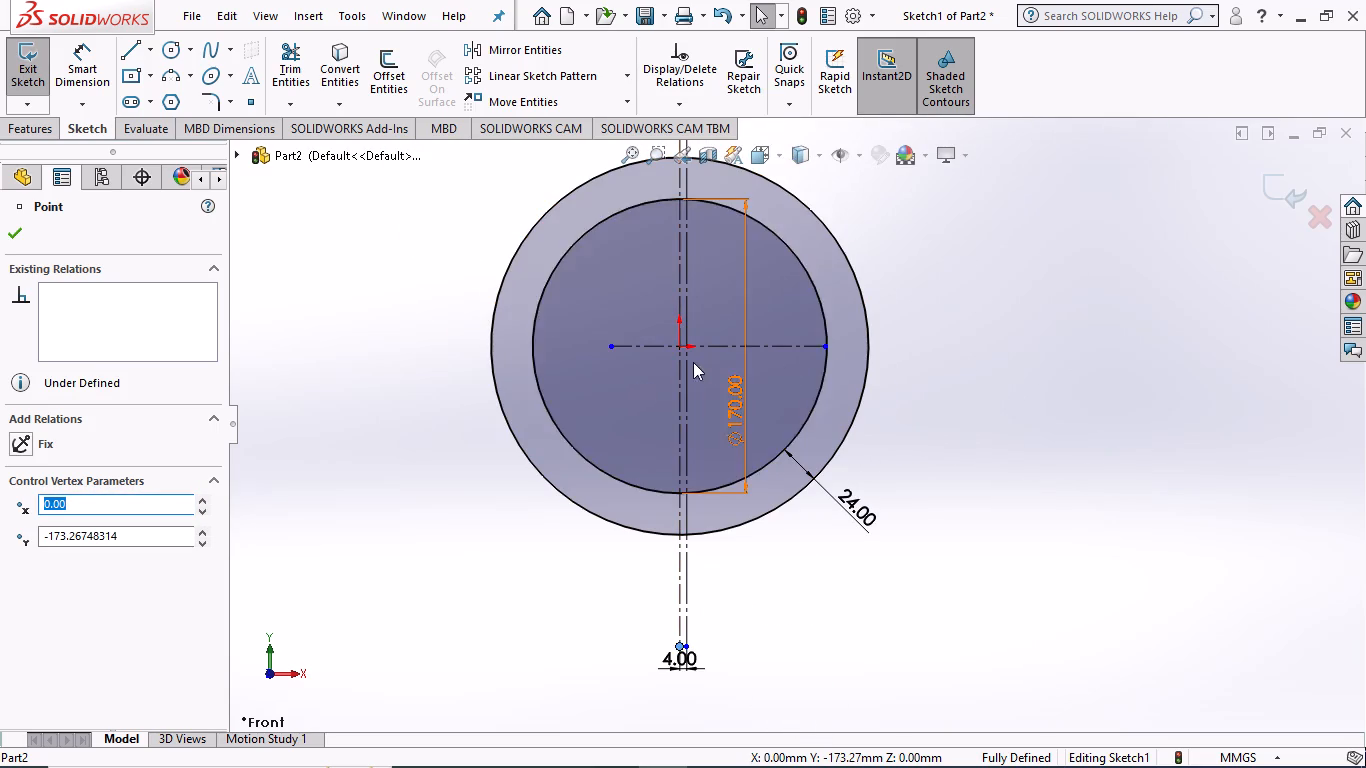
pyautogui.click(286, 51)
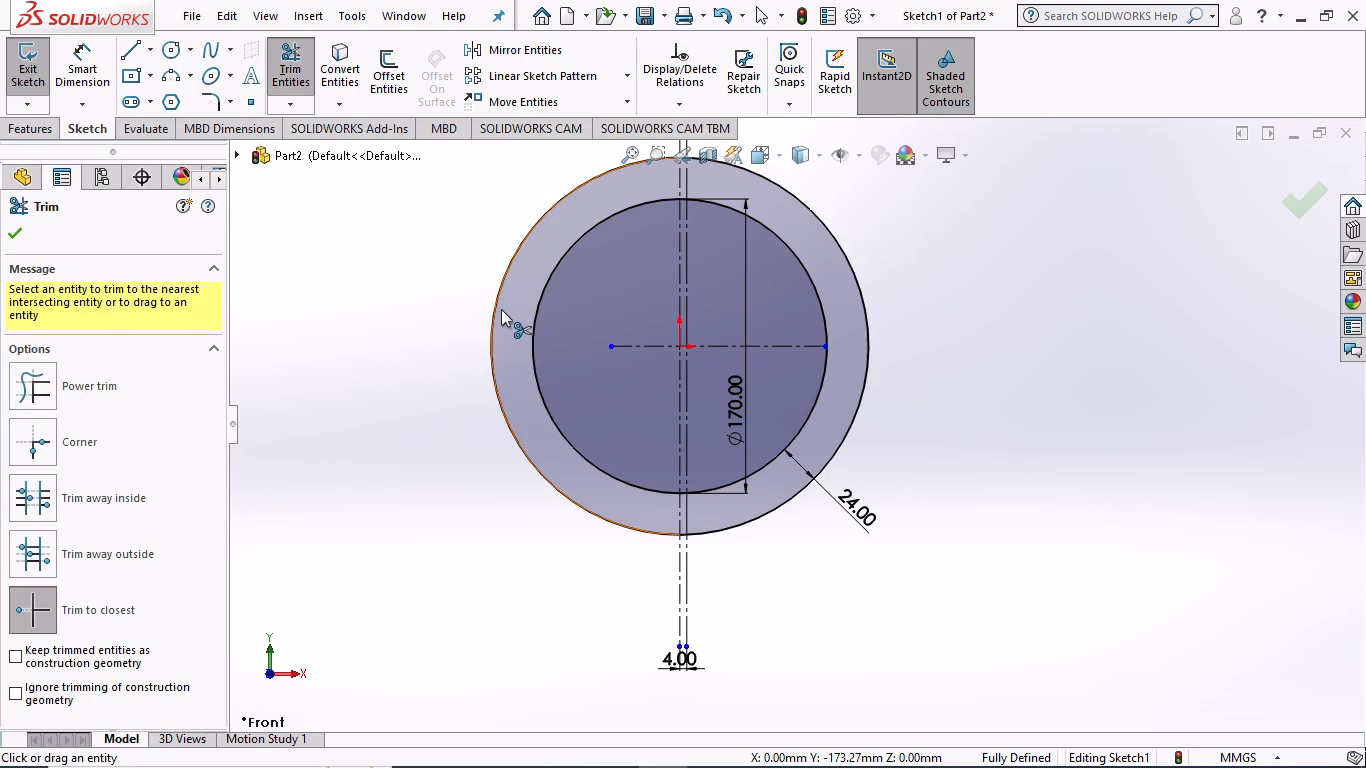
pyautogui.click(493, 299)
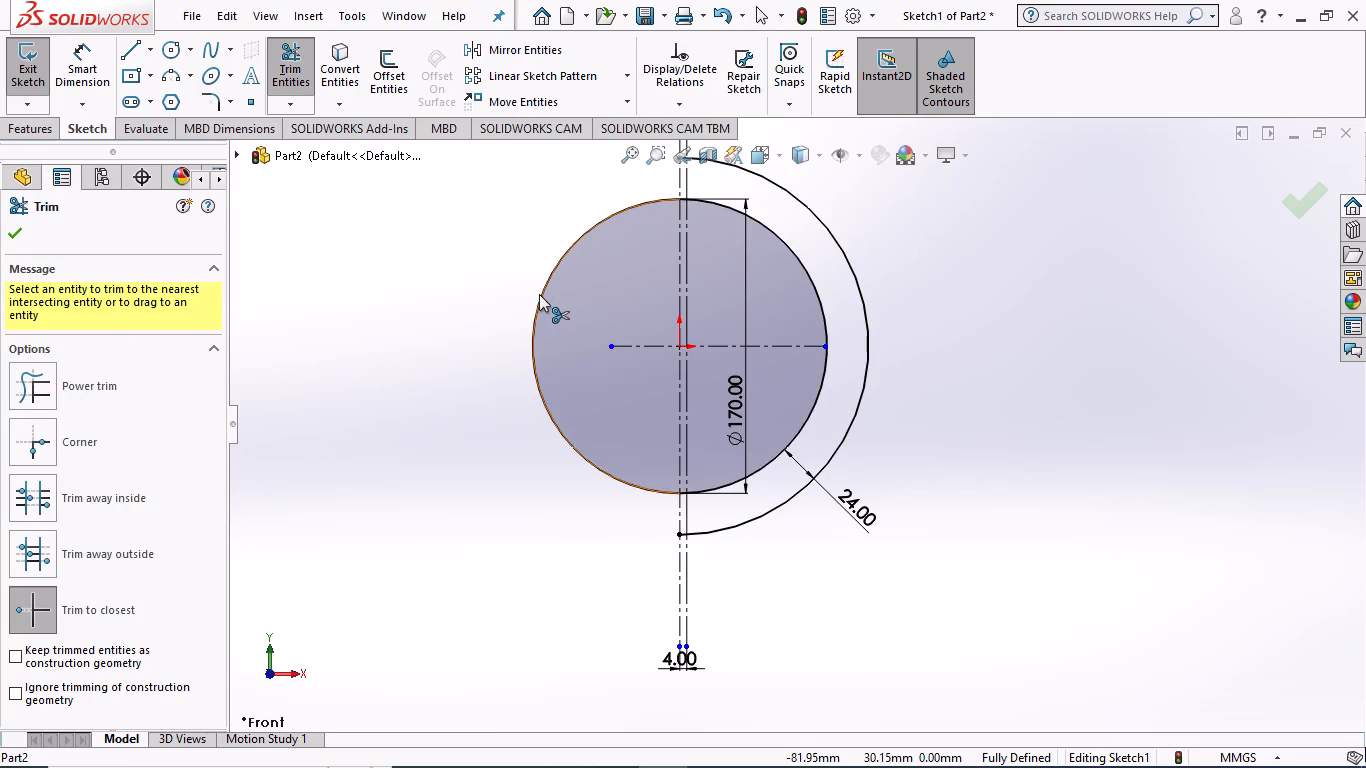
pyautogui.click(539, 294)
# Trim the short arc stubs between the vertical centerline and the 4 mm offset line at both ends of the two arcs.
pyautogui.scroll(-6, 693, 194)
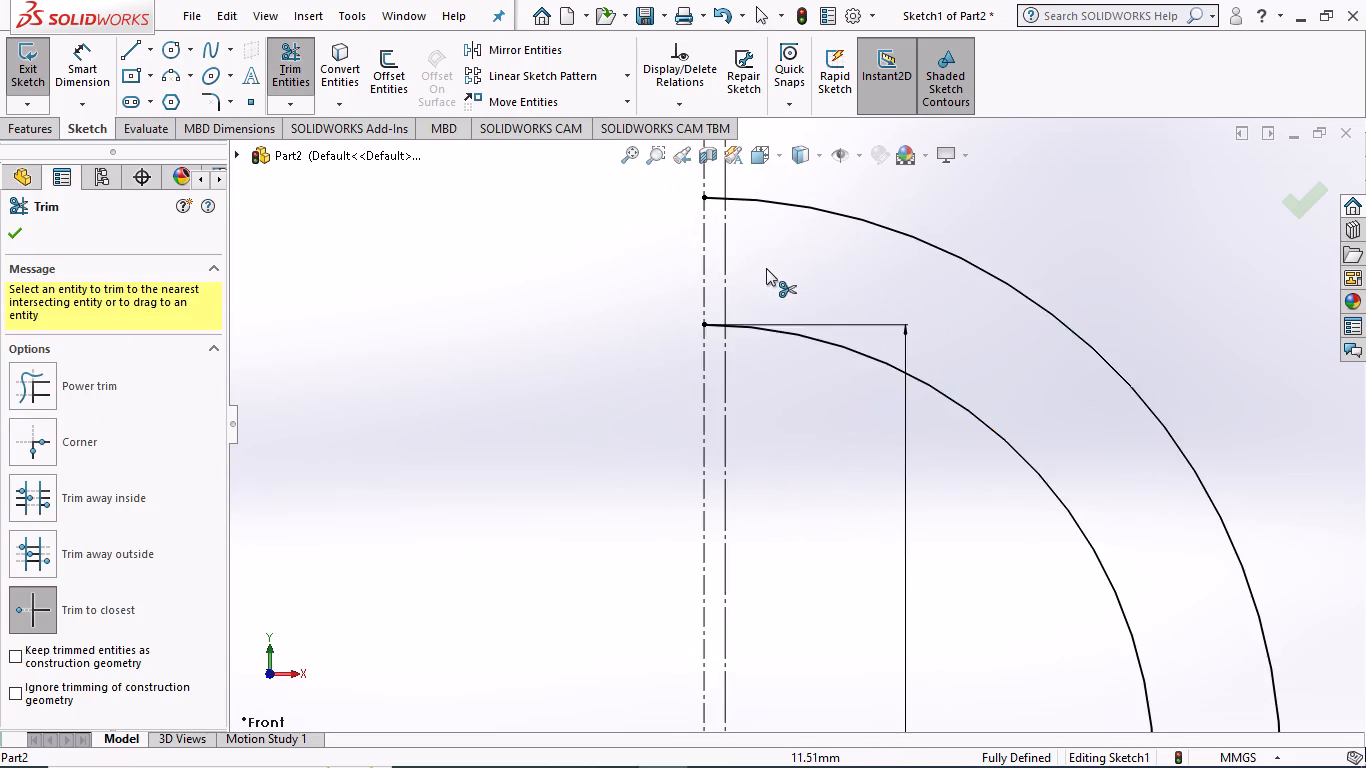
pyautogui.scroll(-2, 775, 263)
pyautogui.click(690, 185)
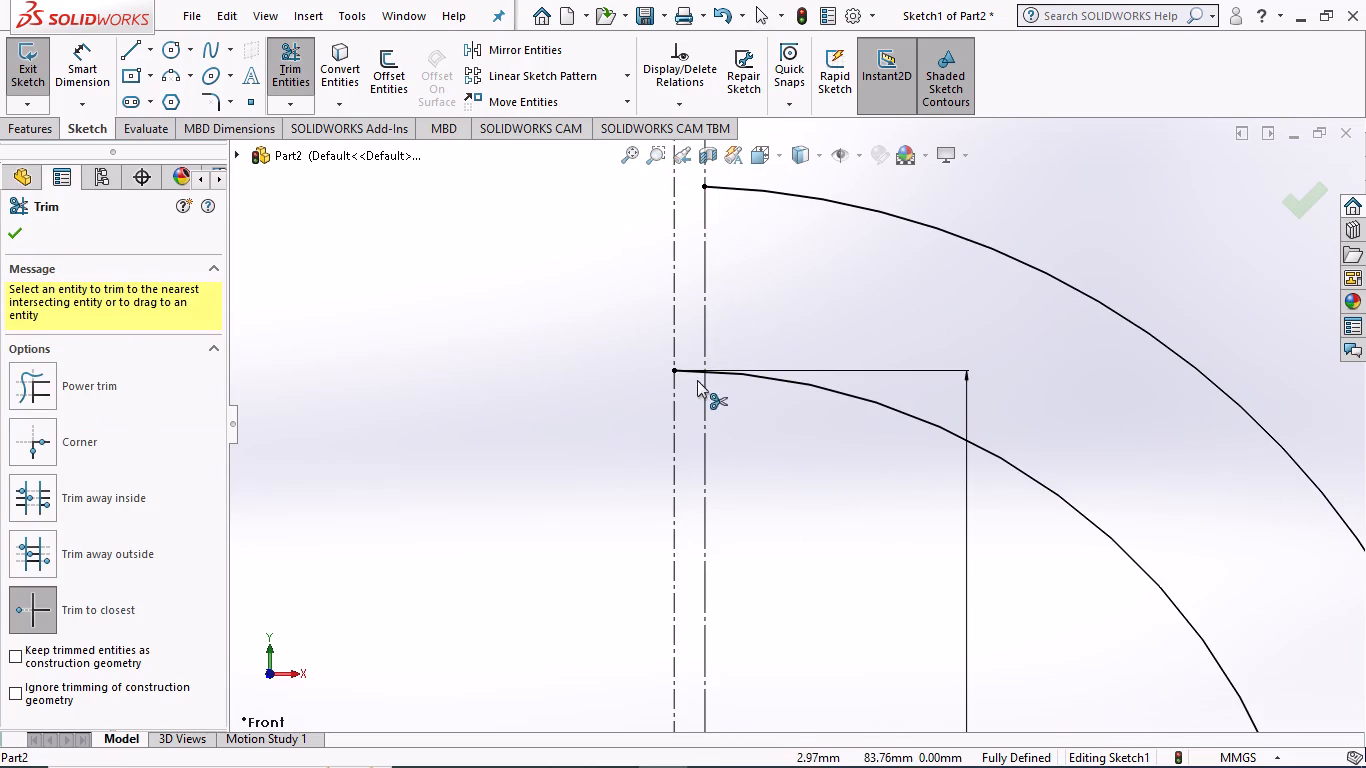
pyautogui.click(691, 370)
pyautogui.scroll(6, 732, 431)
pyautogui.scroll(2, 784, 543)
pyautogui.scroll(-3, 787, 535)
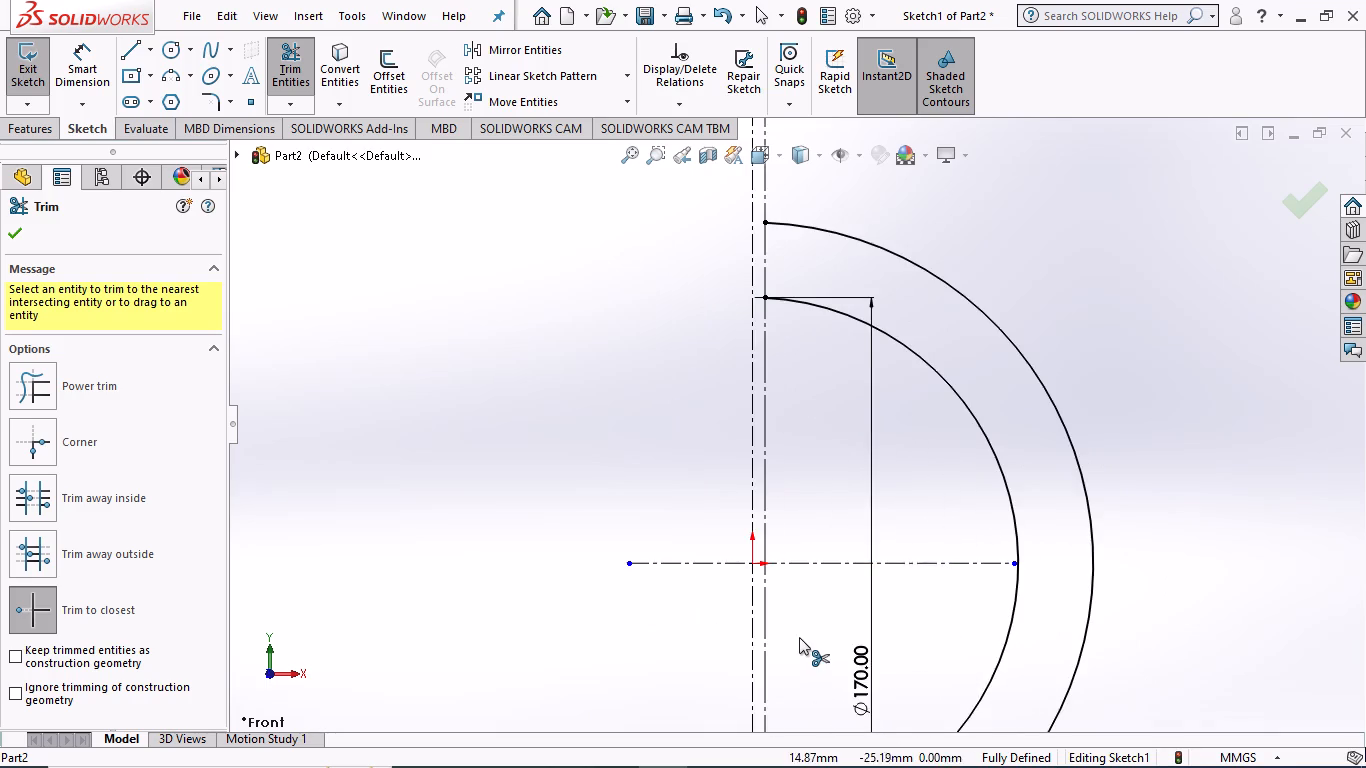
pyautogui.scroll(6, 799, 637)
pyautogui.scroll(-2, 806, 664)
pyautogui.scroll(-4, 752, 522)
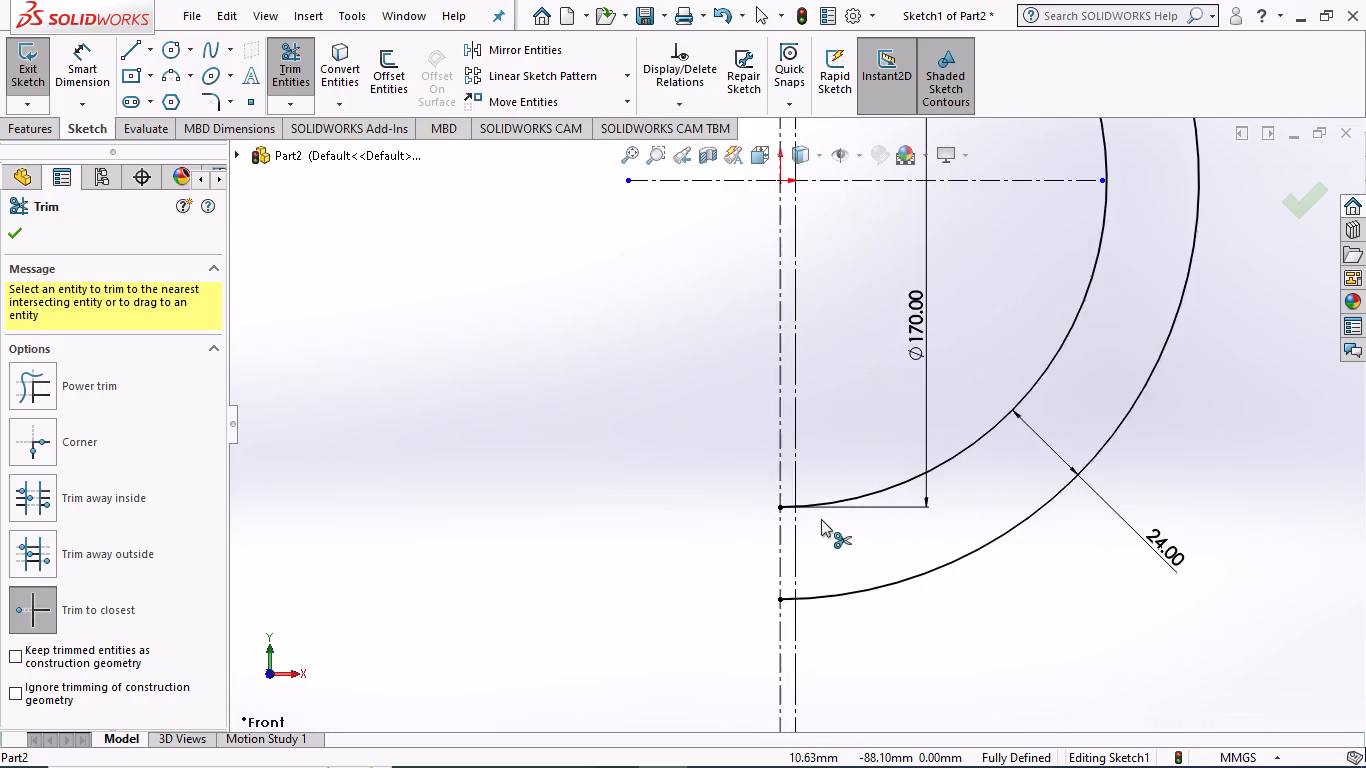
pyautogui.scroll(-1, 821, 519)
pyautogui.click(784, 499)
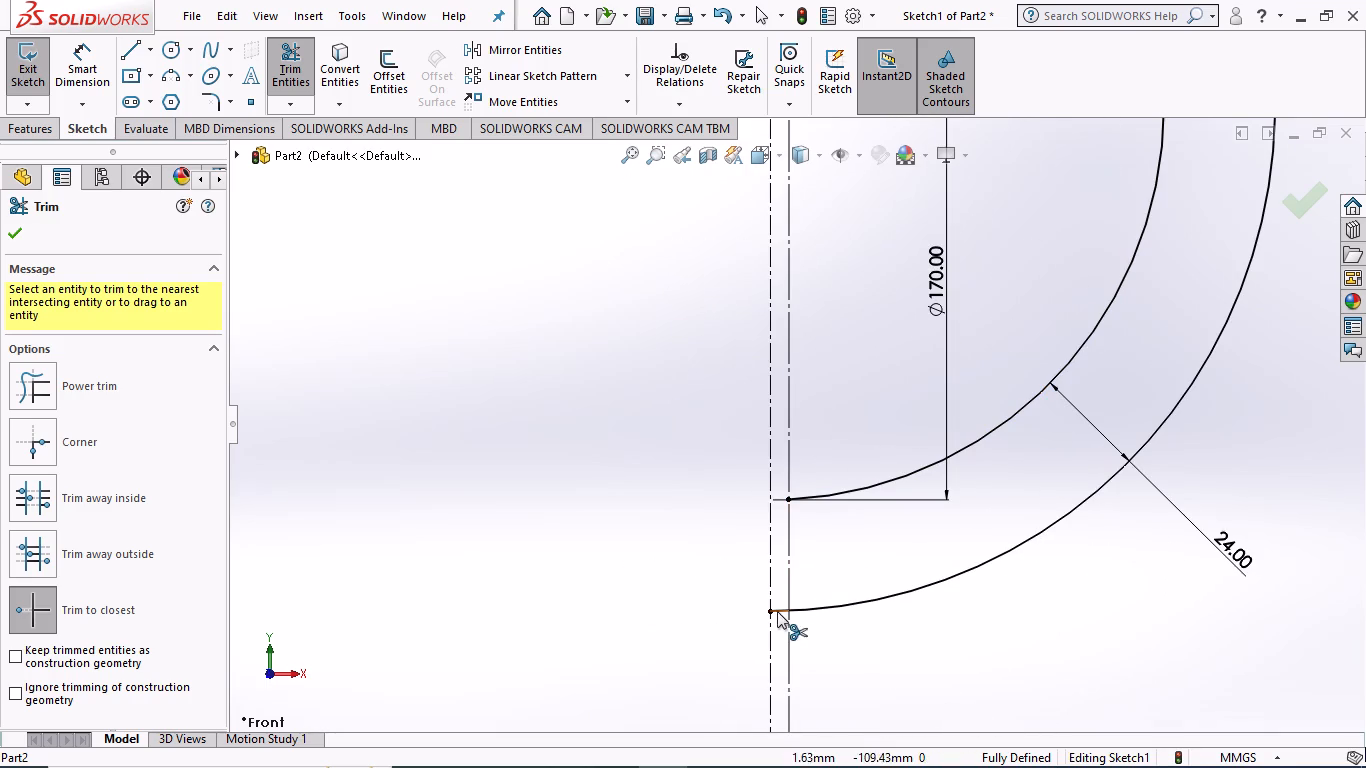
pyautogui.click(777, 610)
pyautogui.scroll(4, 808, 540)
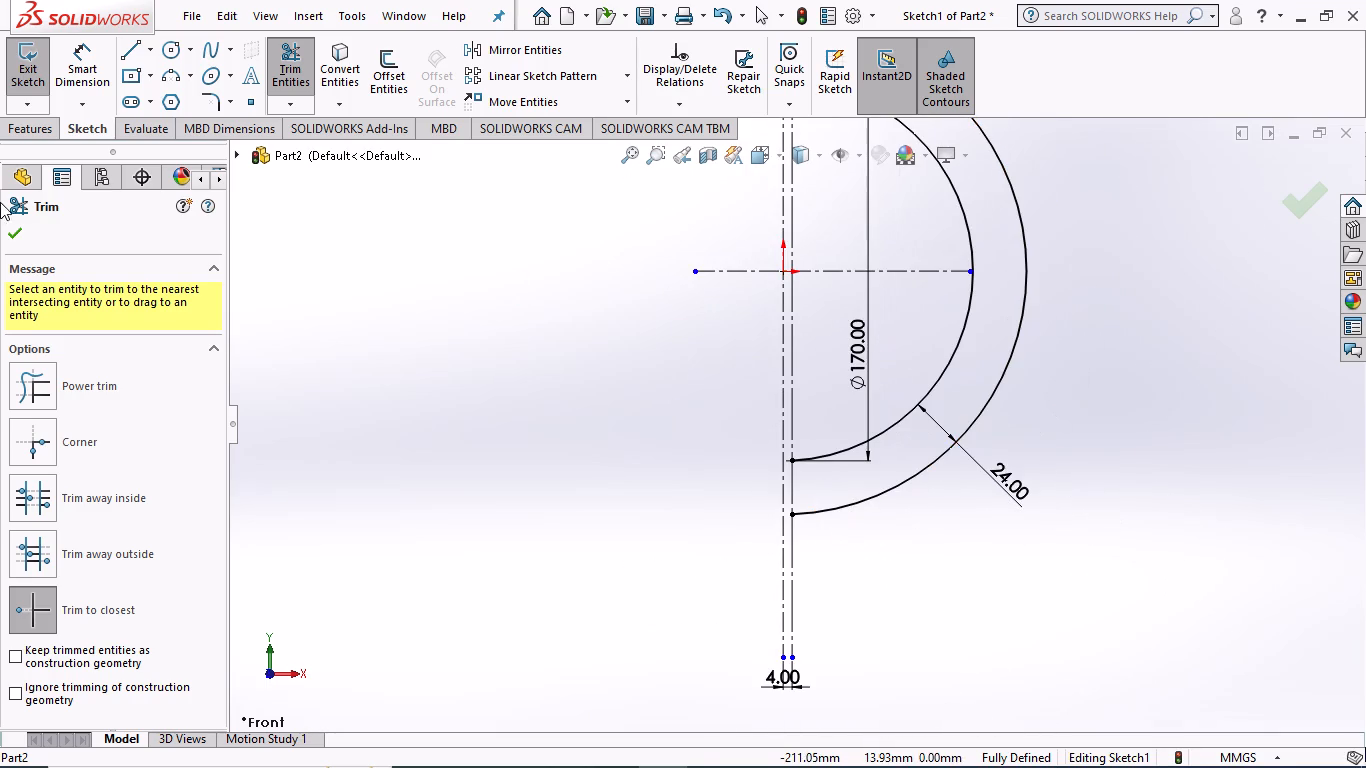
pyautogui.click(15, 225)
# Move the 170 mm diameter dimension to the open side of the half ring, left of the vertical centerlines.
pyautogui.moveTo(856, 347); pyautogui.dragTo(681, 348)
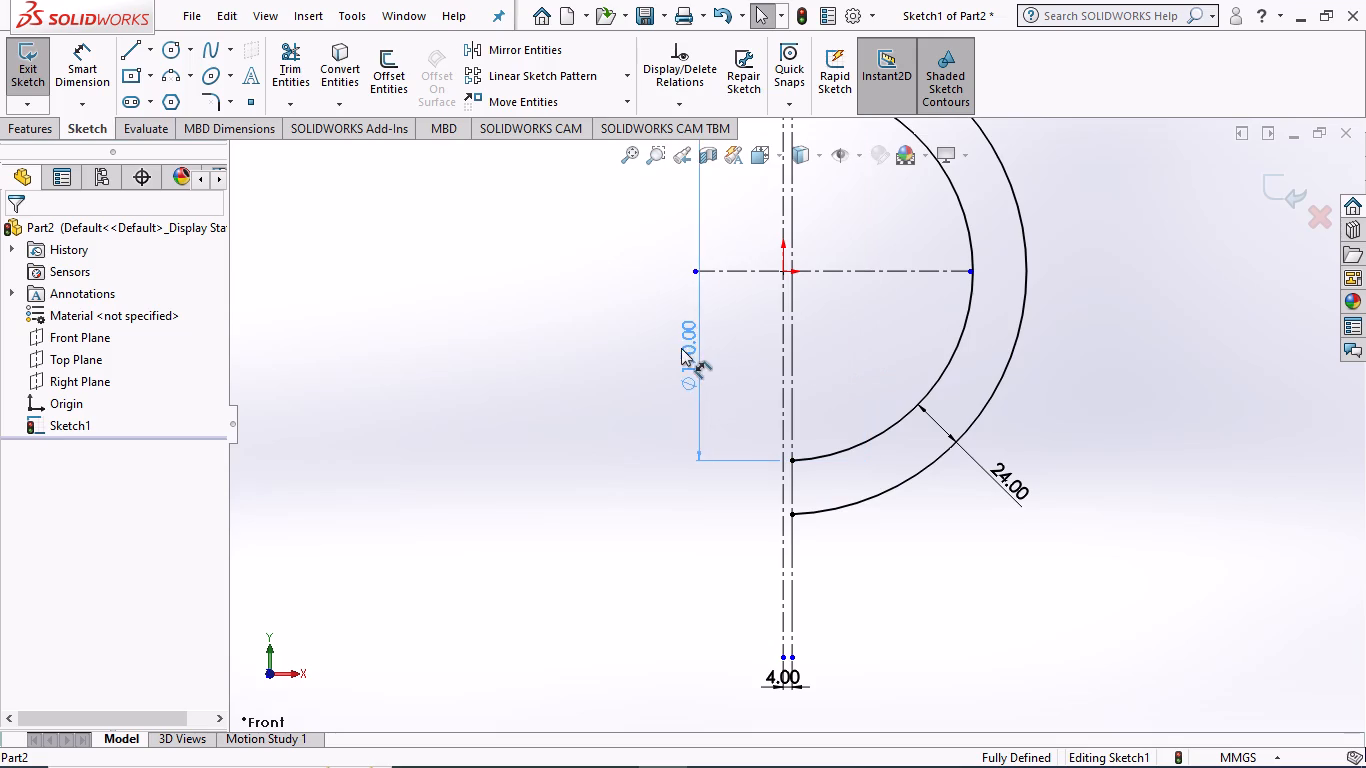
pyautogui.moveTo(681, 348); pyautogui.dragTo(628, 347)
# Sketch connected lines from the inner arc's lower end: down the offset line past the outer arc, about 47 mm right, and about 28 mm up.
pyautogui.scroll(5, 844, 303)
pyautogui.scroll(-2, 797, 239)
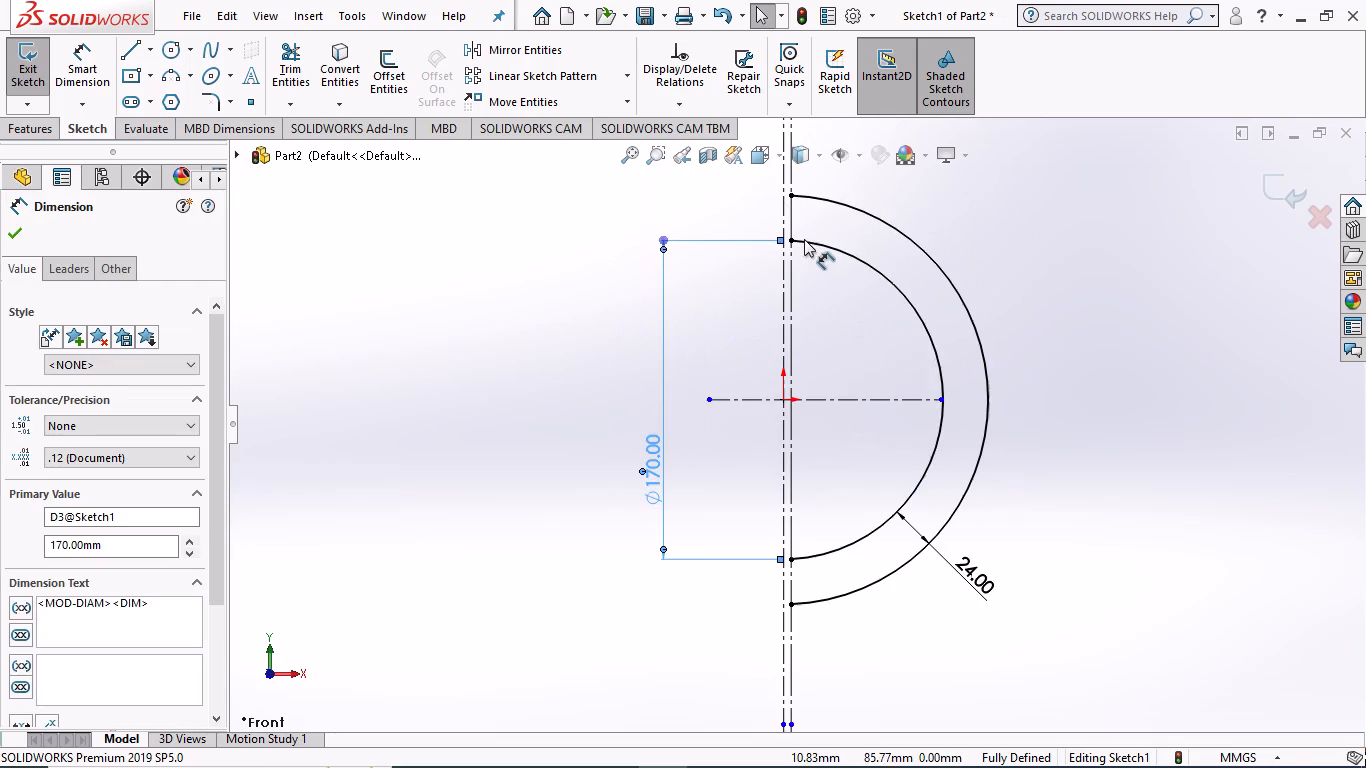
pyautogui.click(128, 53)
pyautogui.click(792, 563)
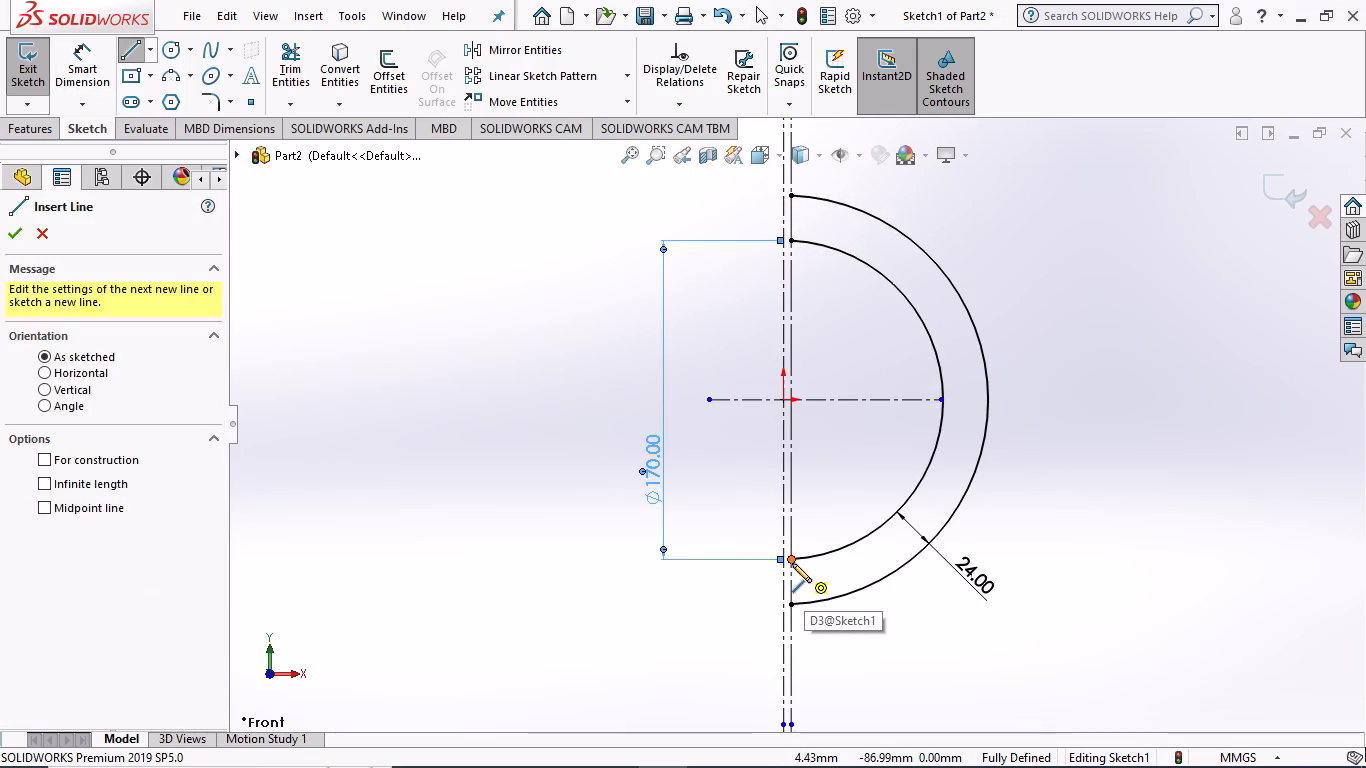
pyautogui.click(790, 664)
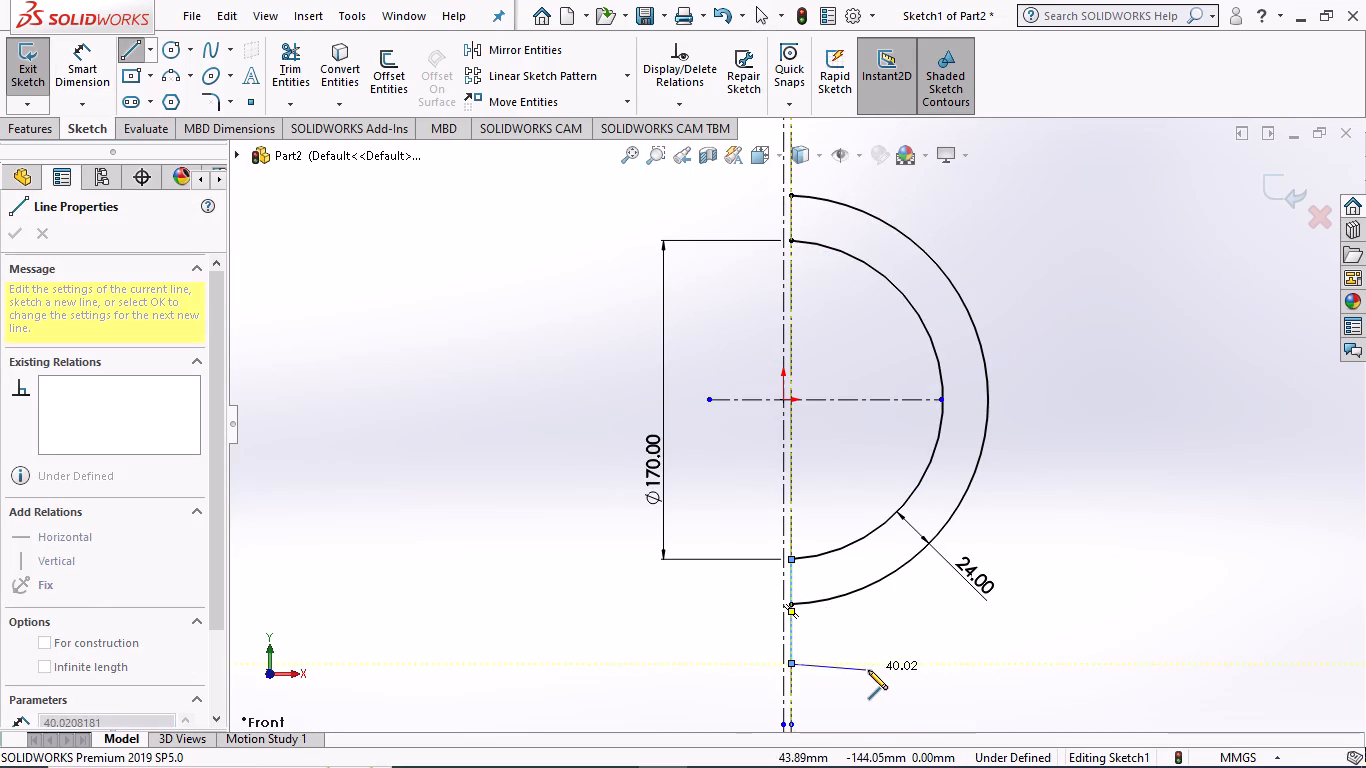
pyautogui.click(879, 661)
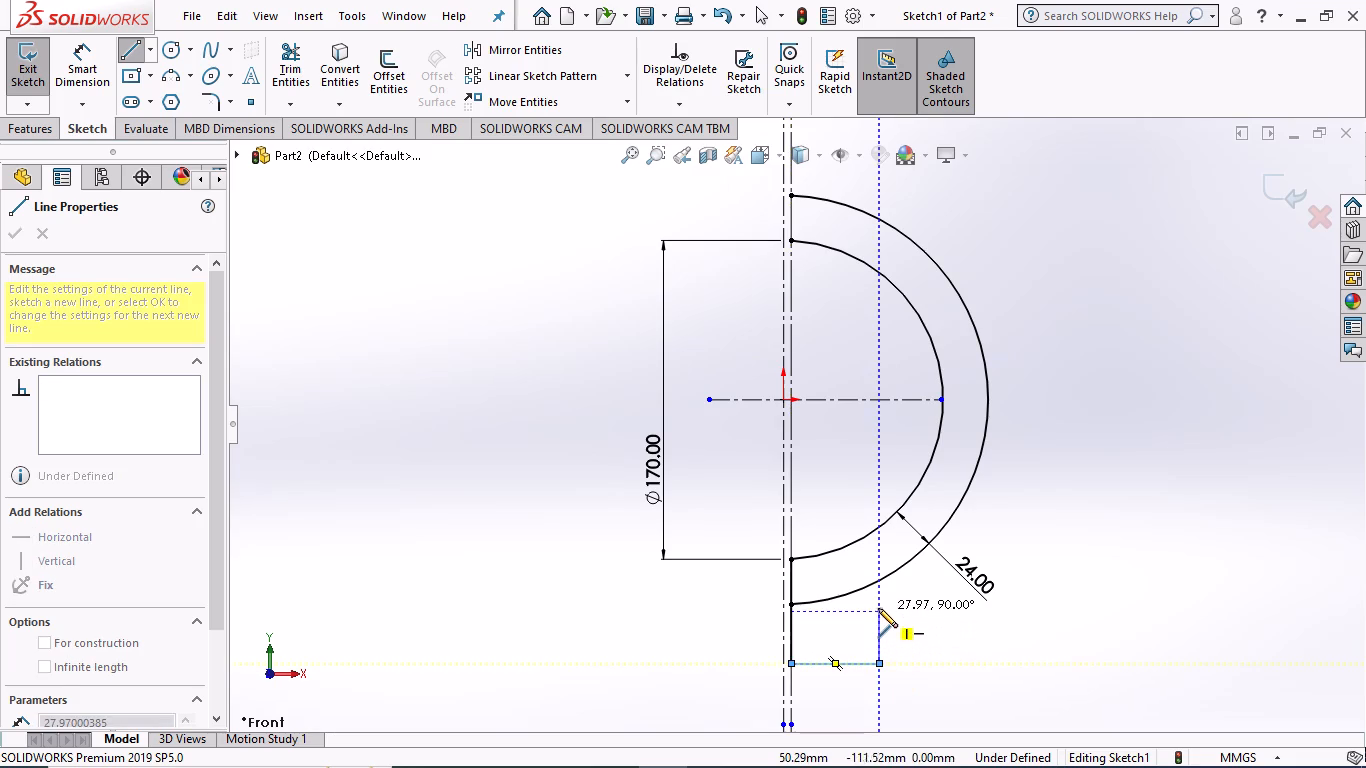
pyautogui.click(878, 606)
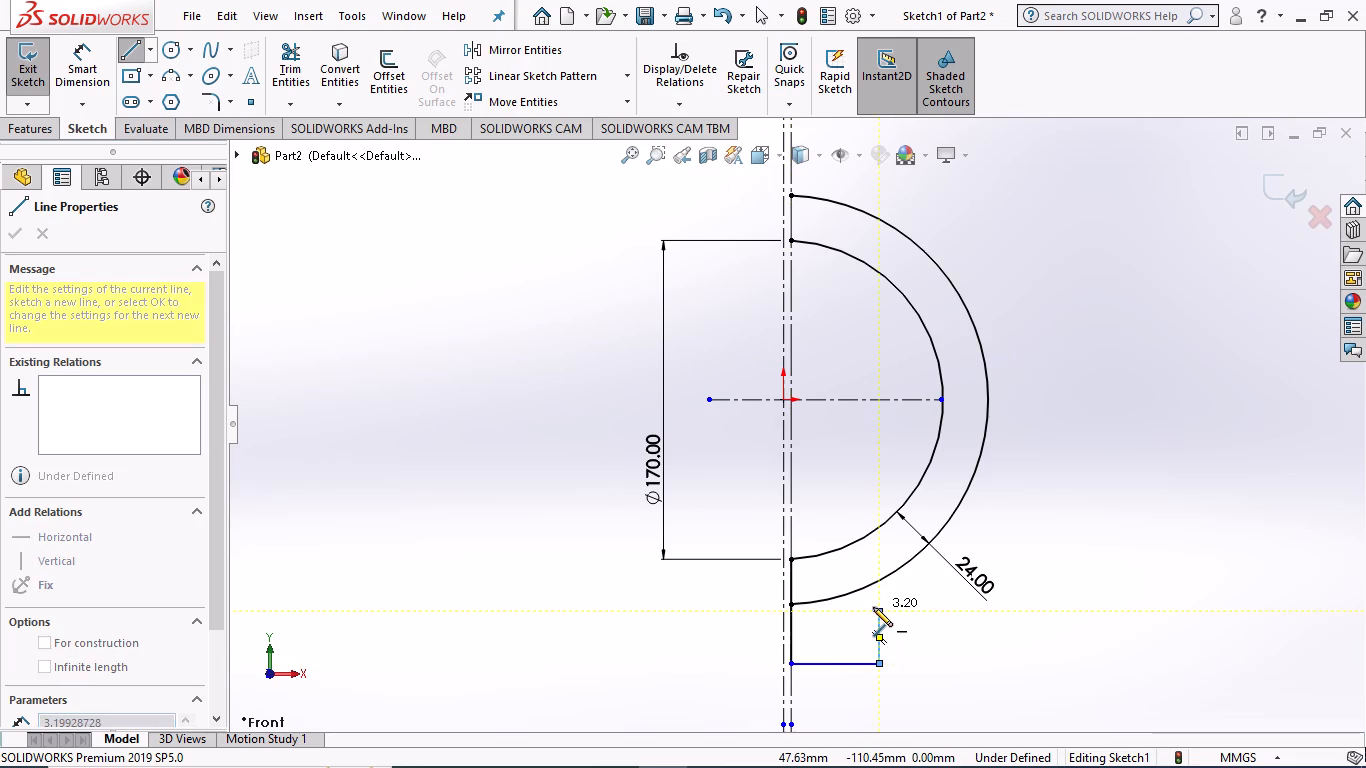
pyautogui.press('Escape')
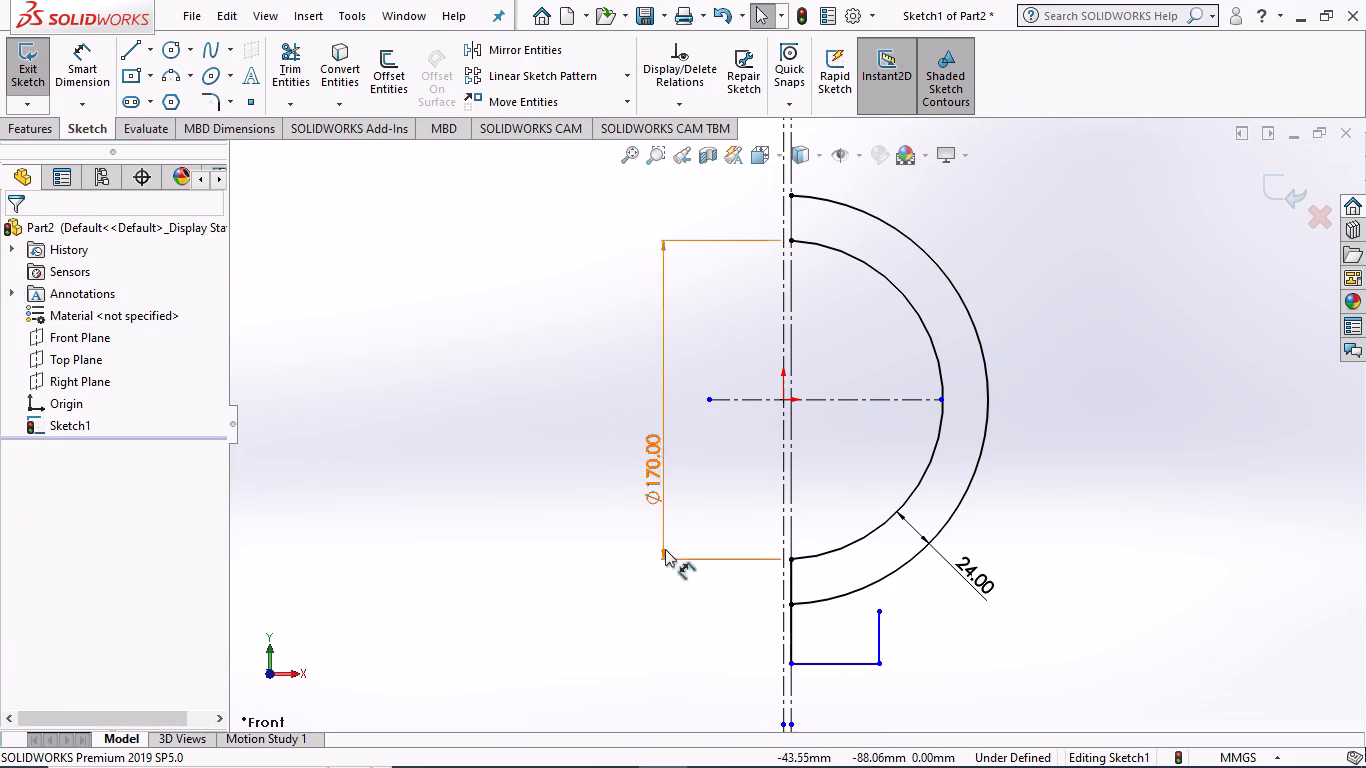
# Dimension the horizontal line below the half ring as 55 mm.
pyautogui.click(74, 79)
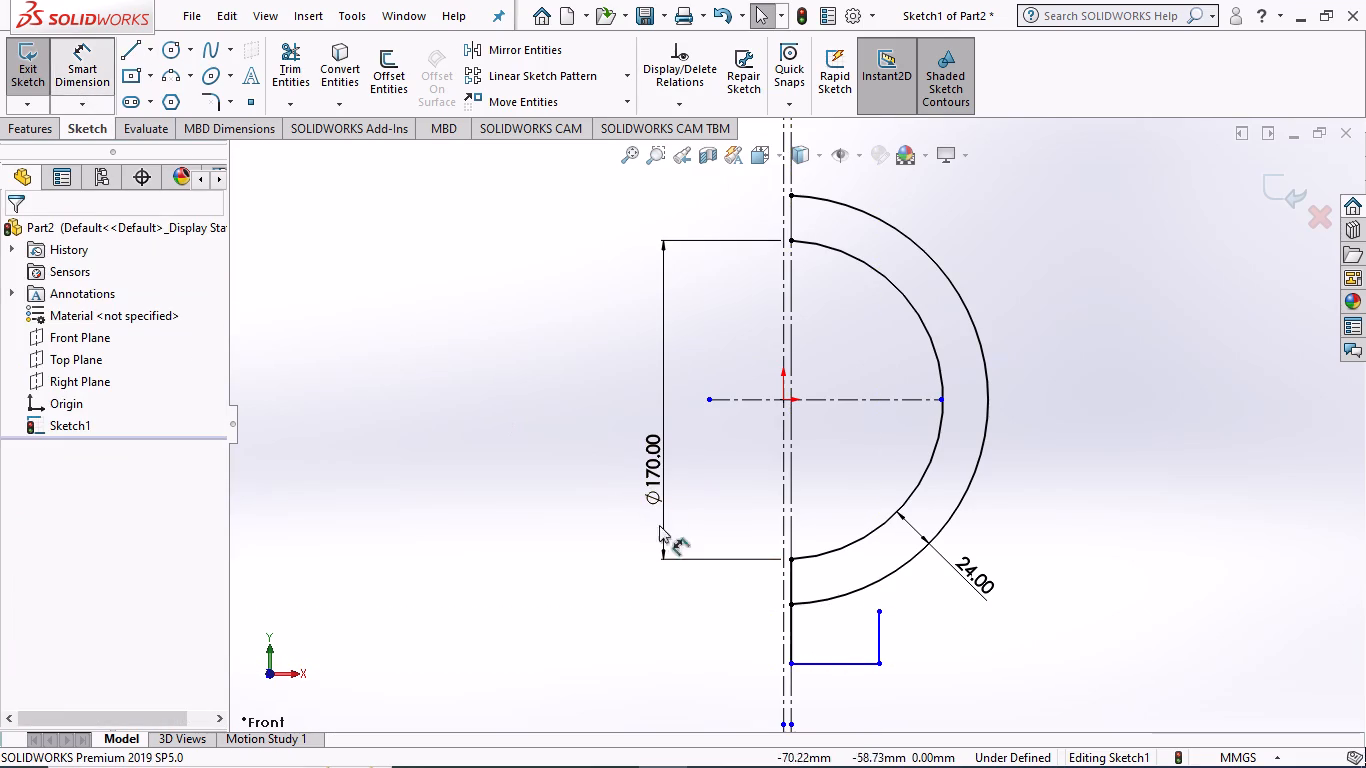
pyautogui.click(827, 661)
pyautogui.click(842, 692)
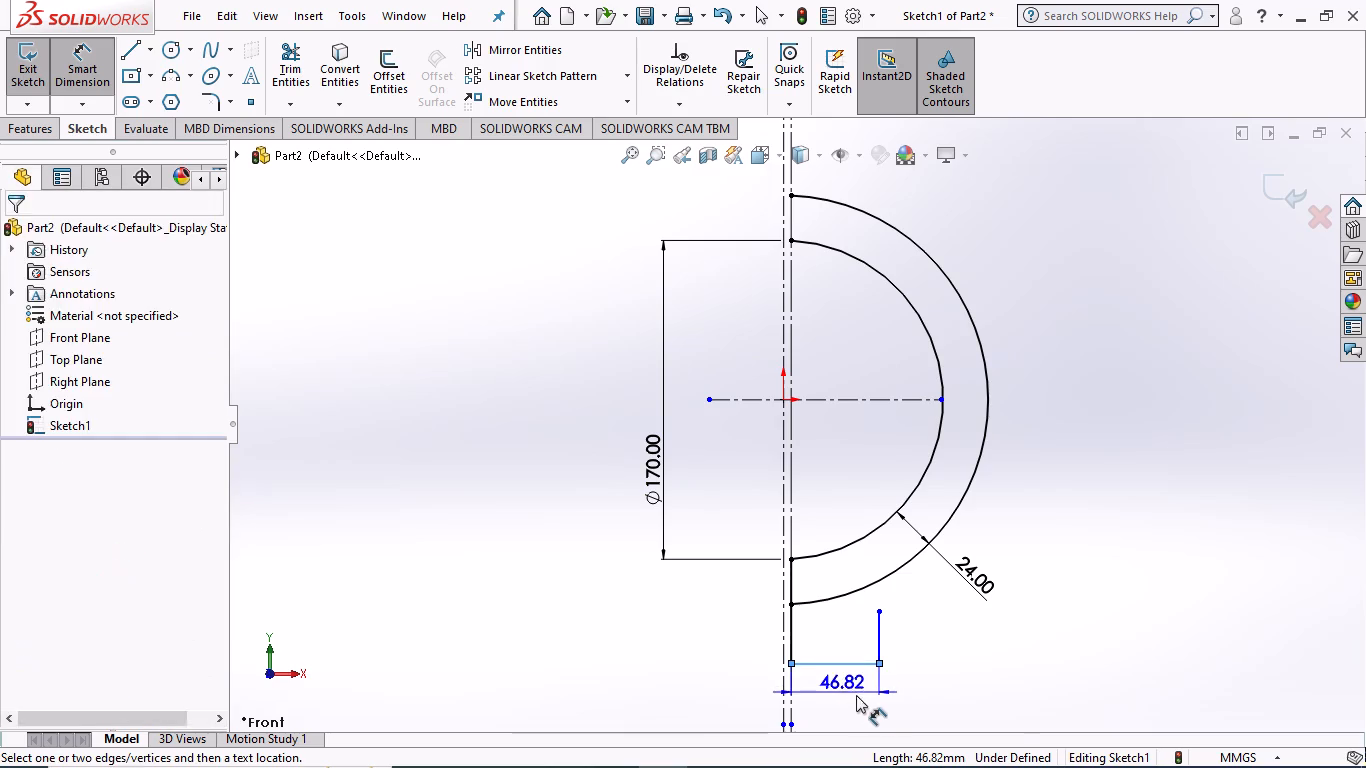
pyautogui.write('53')
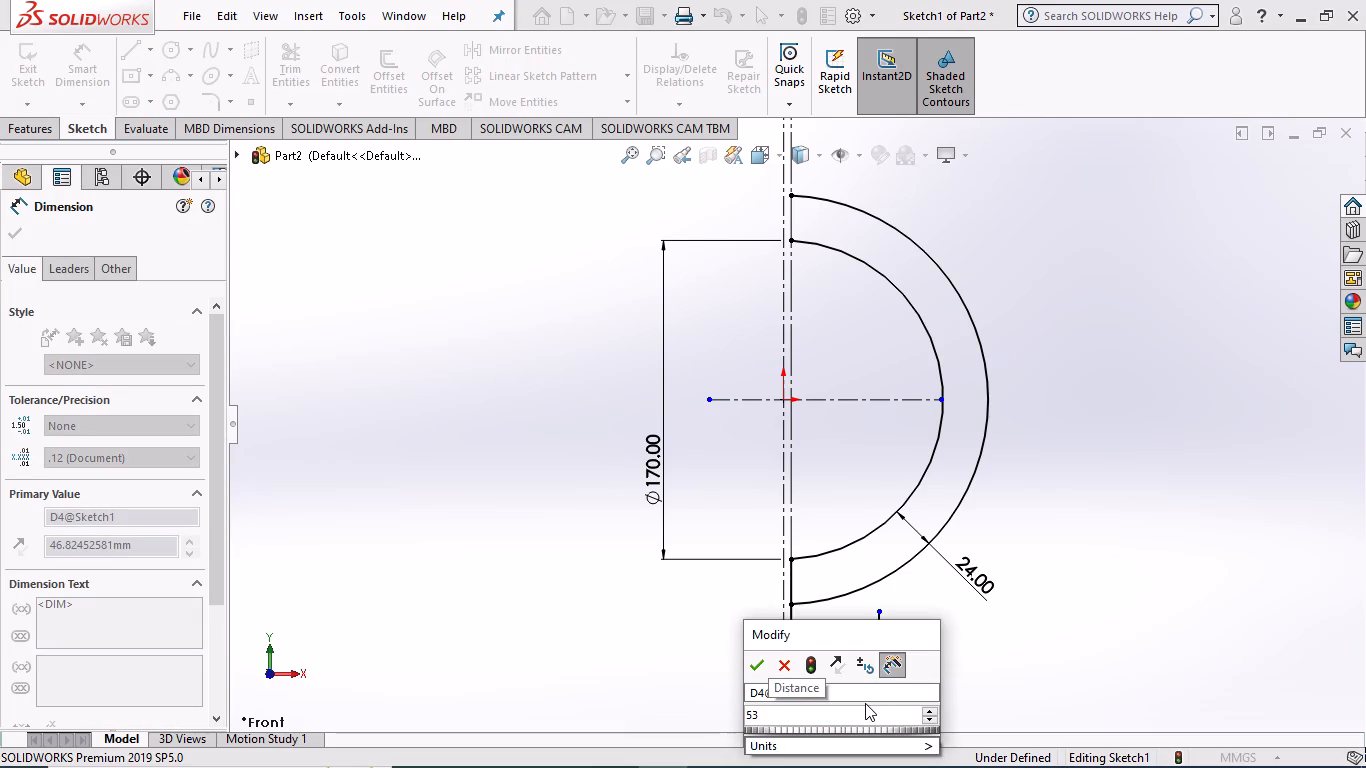
pyautogui.press('BackSpace')
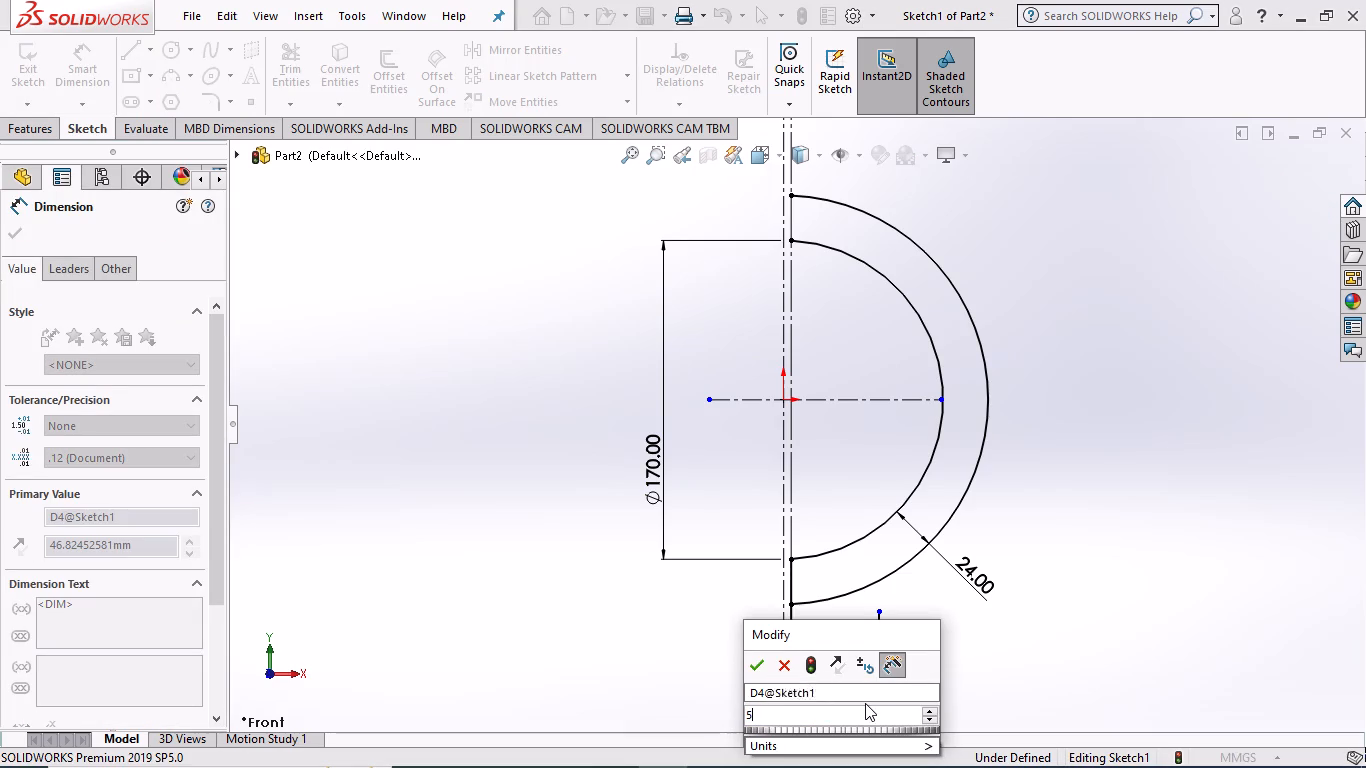
pyautogui.press('5')
pyautogui.press('Return')
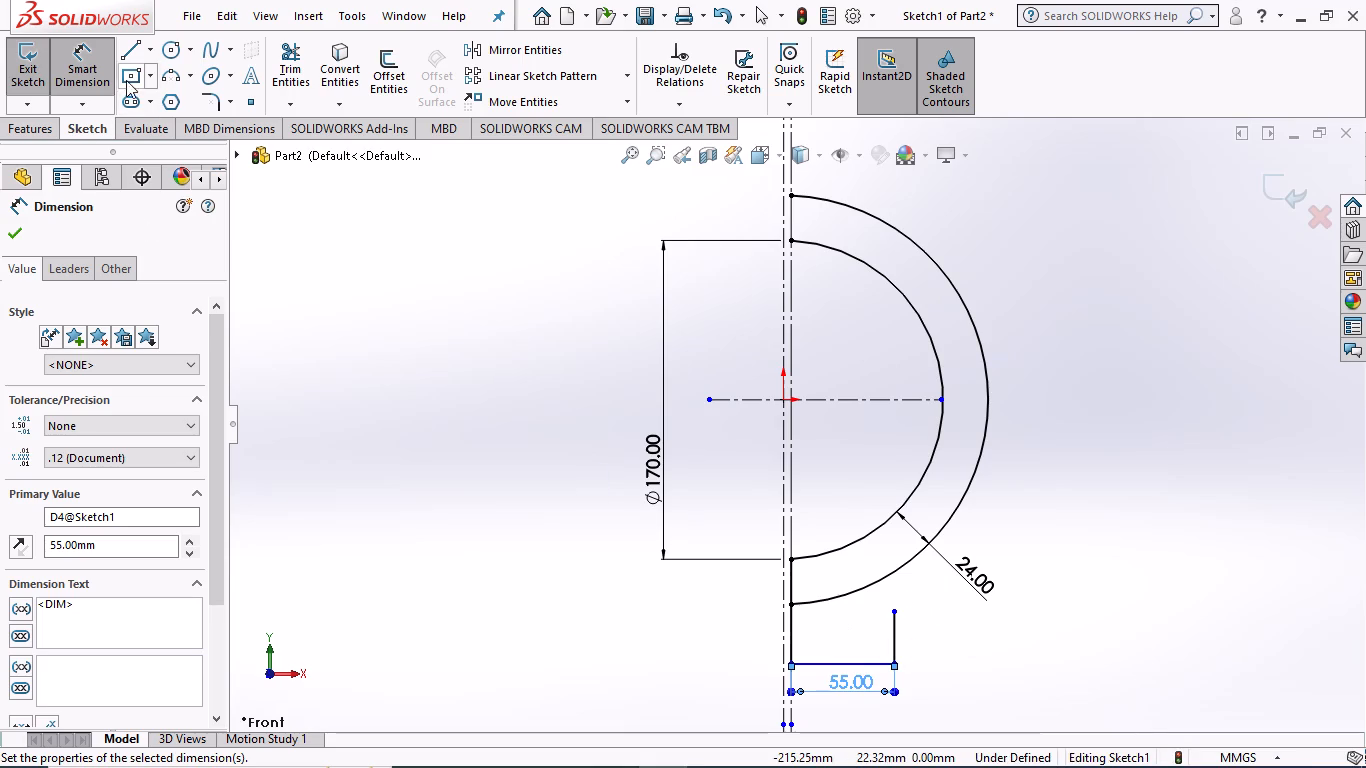
# Extend the free upper end of the short vertical line to meet the outer arc.
pyautogui.click(291, 103)
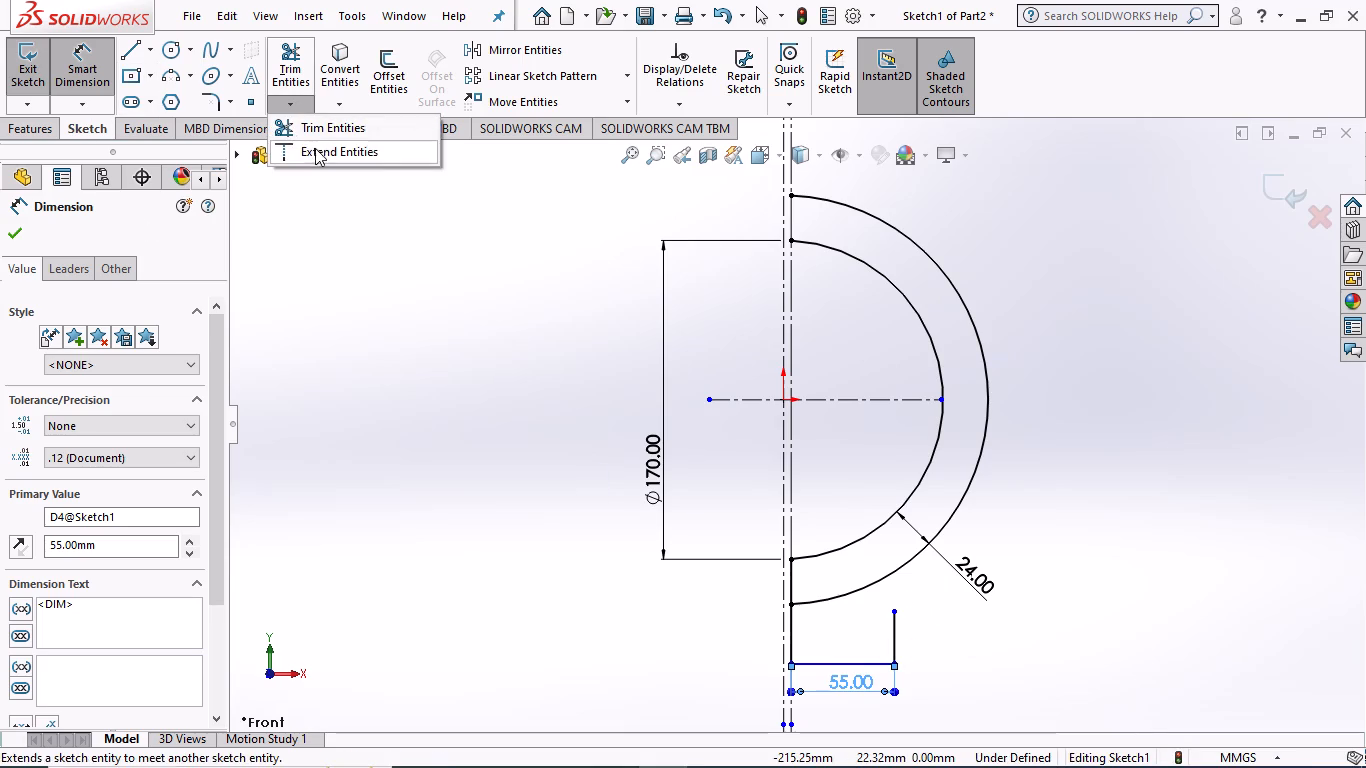
pyautogui.click(317, 149)
pyautogui.click(894, 610)
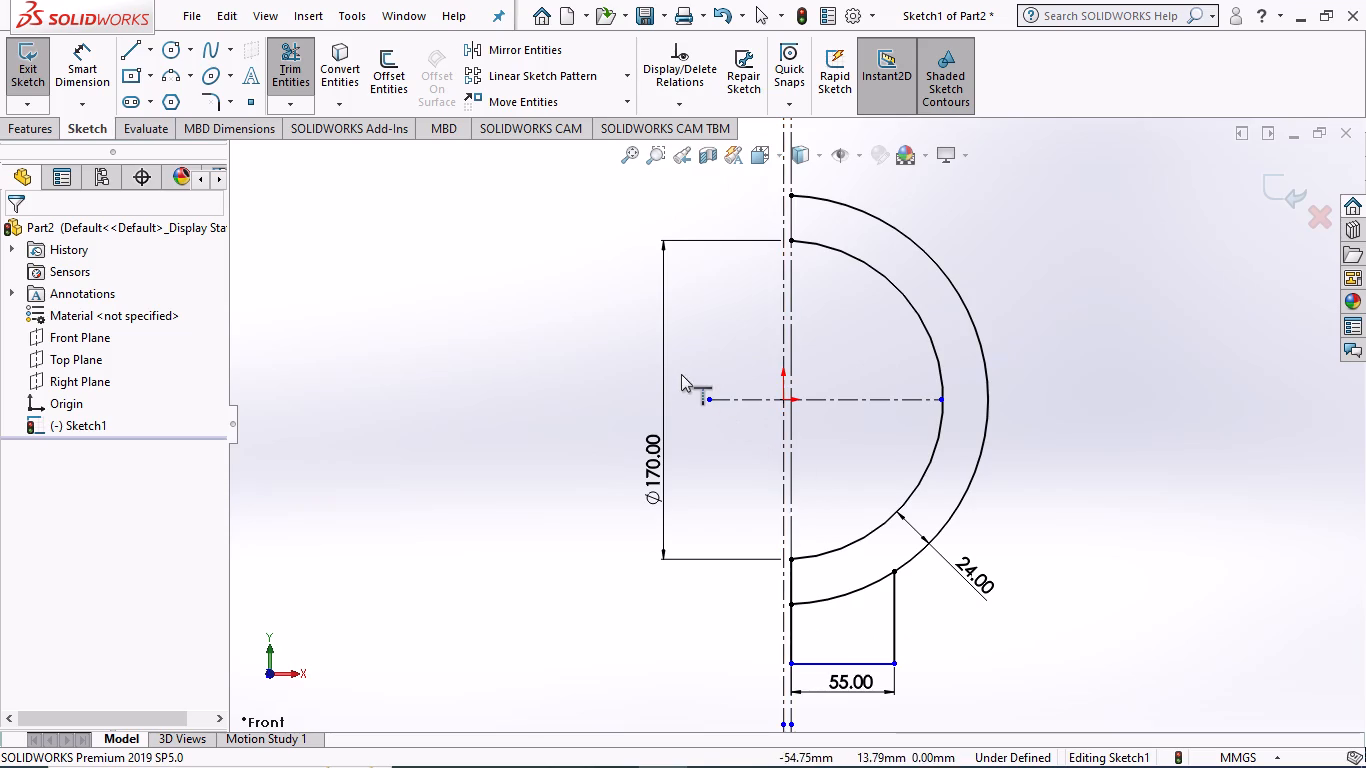
# Mirror the three solid lines of the lower tab about the horizontal centerline, keeping the originals.
pyautogui.click(515, 47)
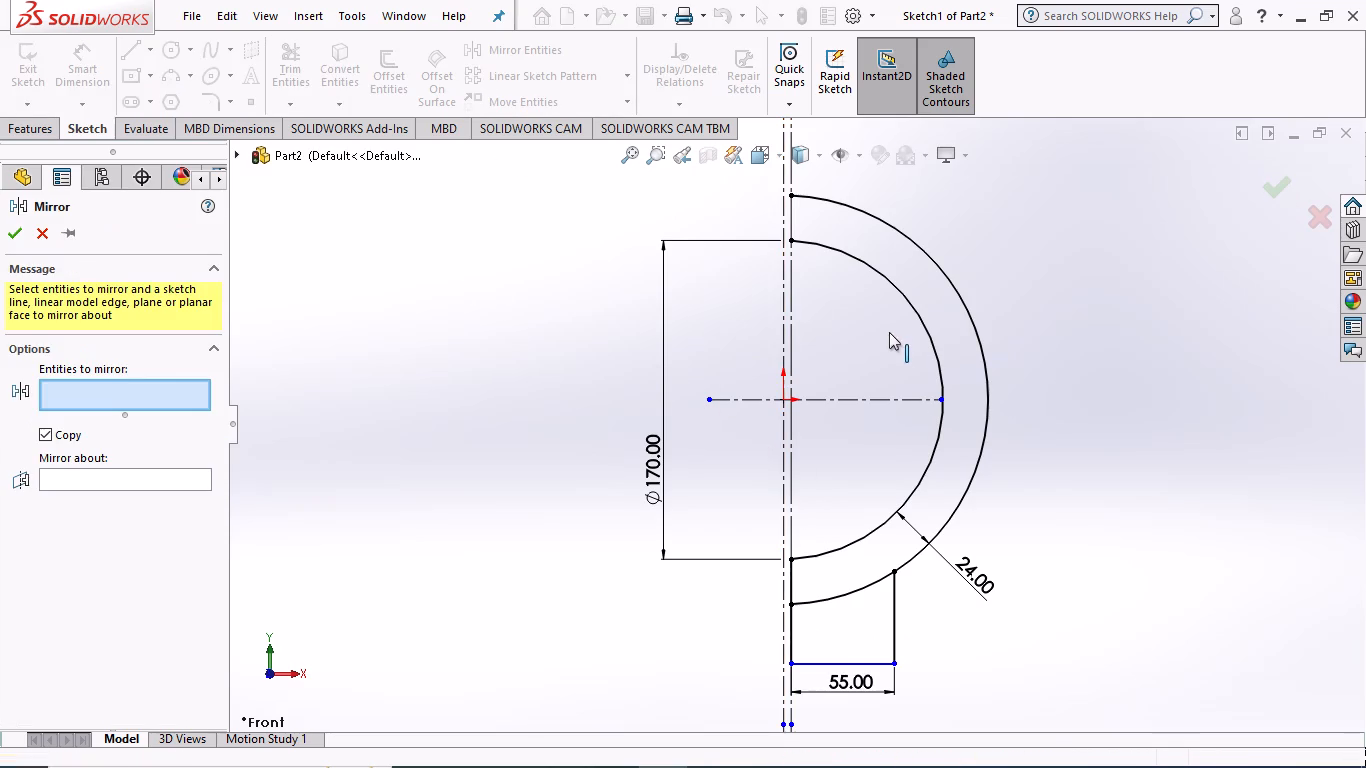
pyautogui.click(831, 664)
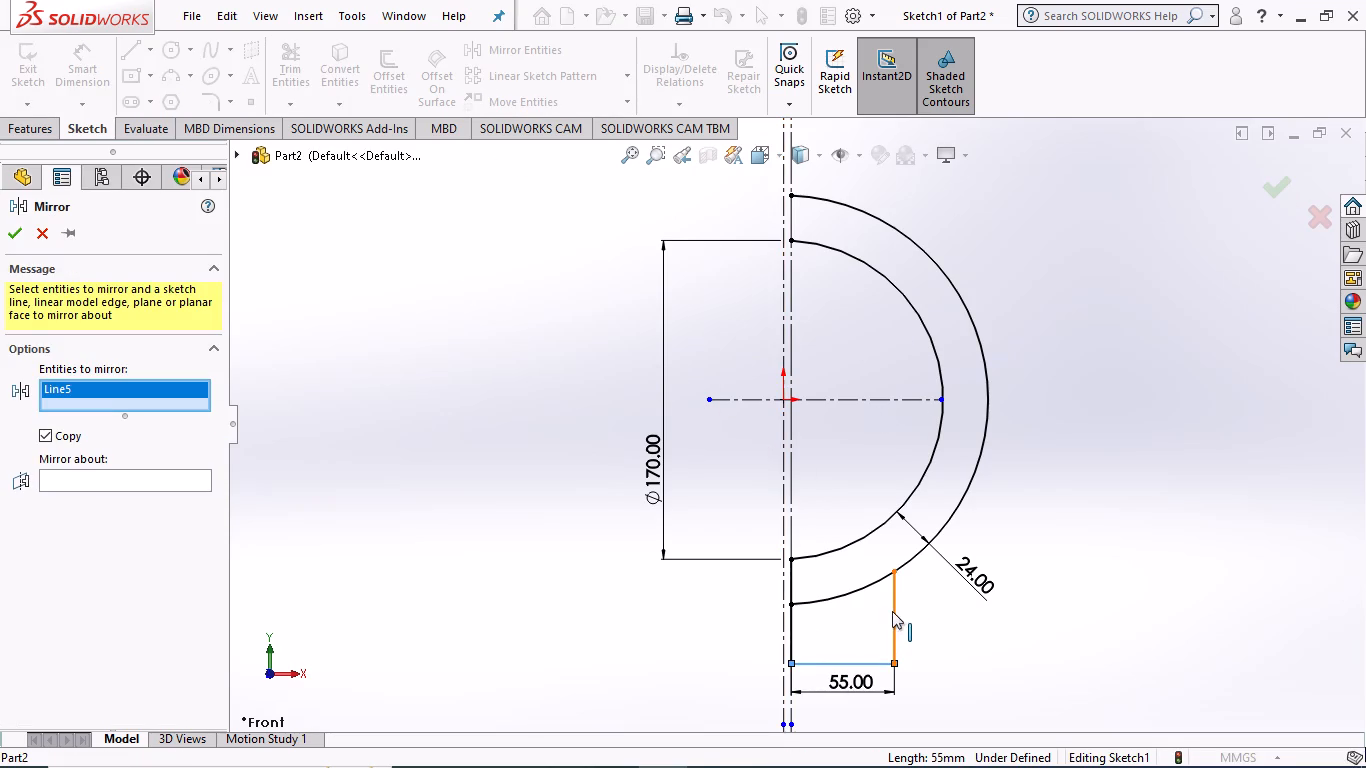
pyautogui.click(892, 611)
pyautogui.click(792, 622)
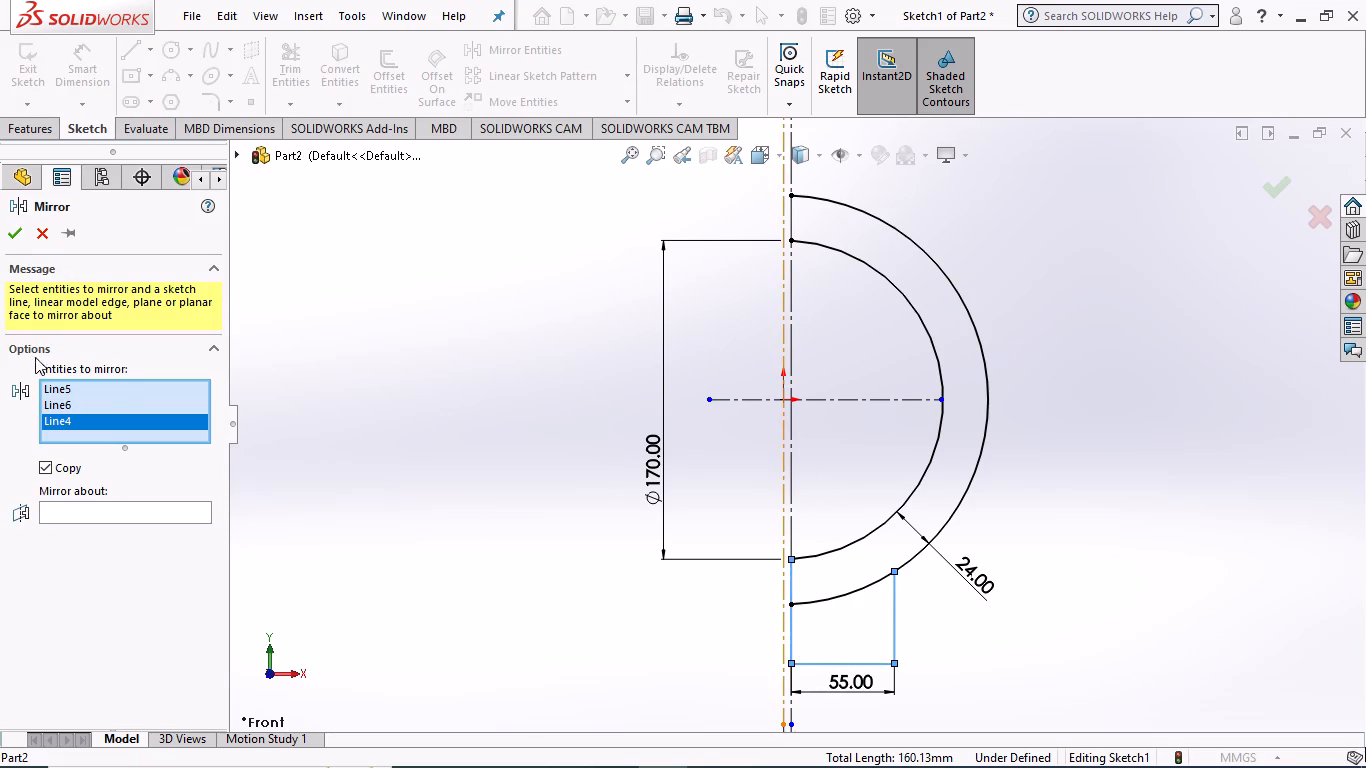
pyautogui.click(121, 519)
pyautogui.click(186, 510)
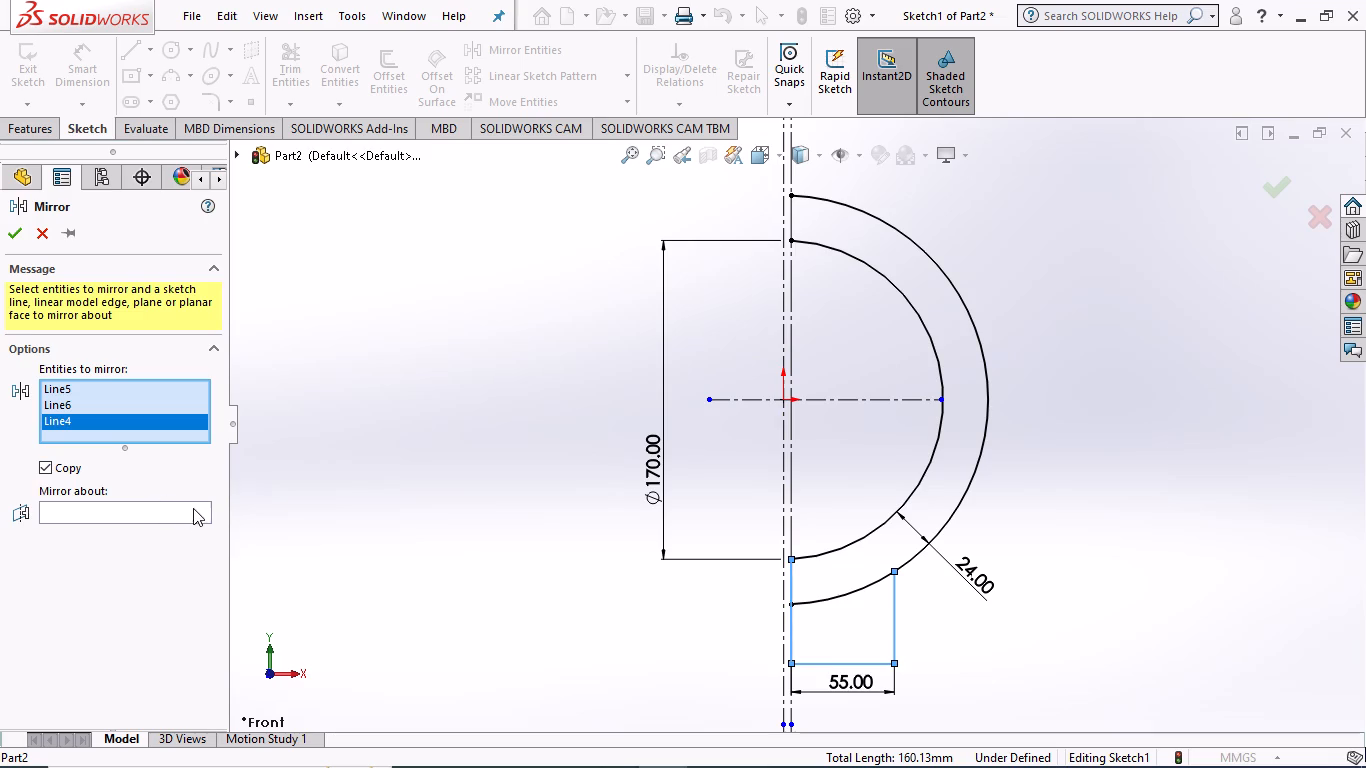
pyautogui.click(750, 399)
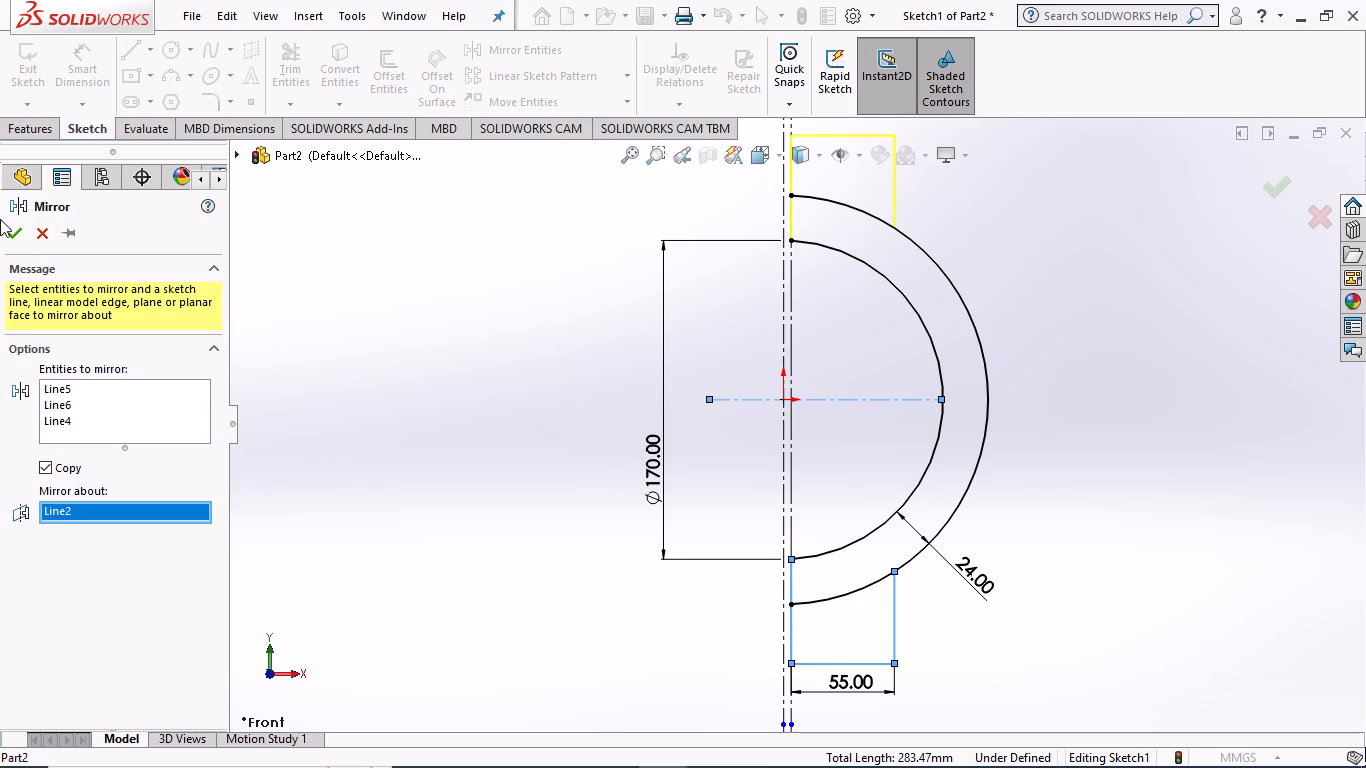
pyautogui.click(14, 226)
# Dimension the overall height between the upper and lower tabs' horizontal lines as 250 mm.
pyautogui.scroll(3, 552, 370)
pyautogui.scroll(-2, 734, 318)
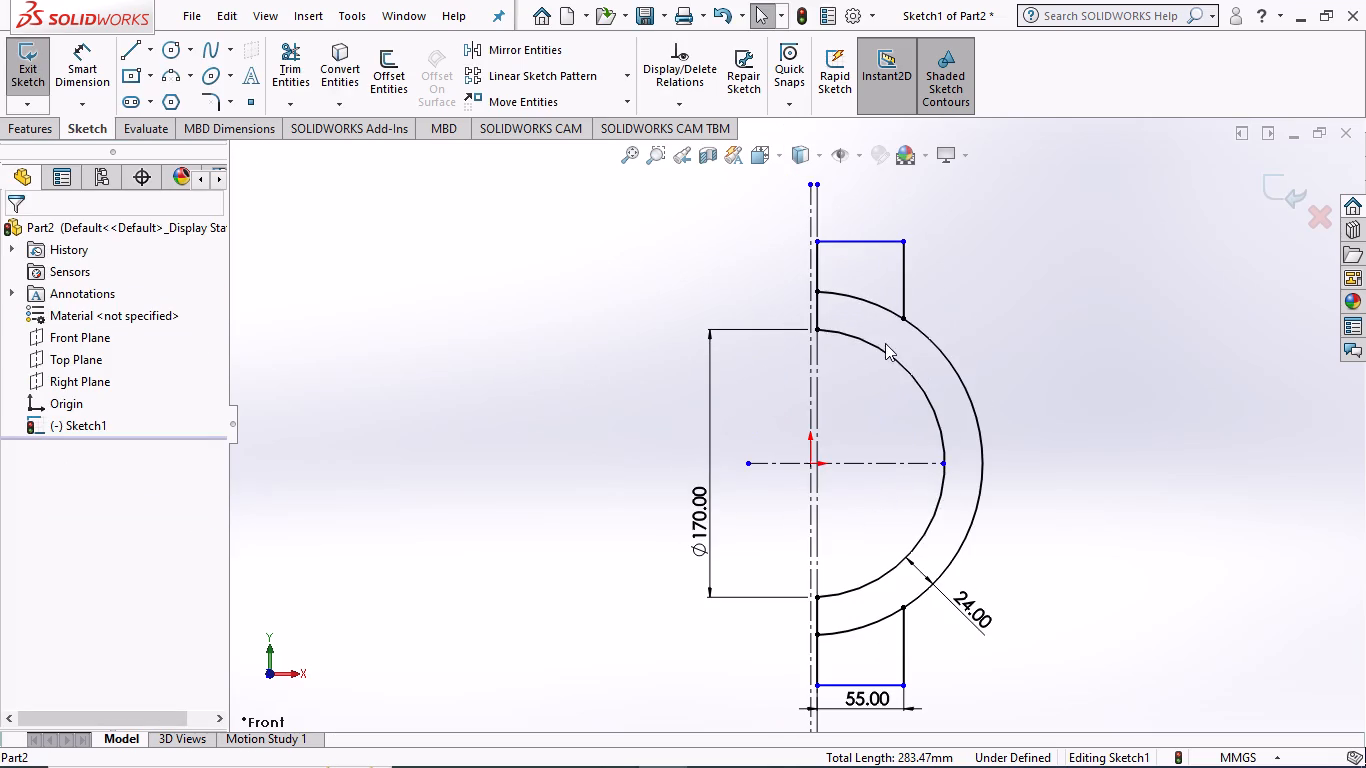
pyautogui.scroll(1, 888, 350)
pyautogui.click(80, 68)
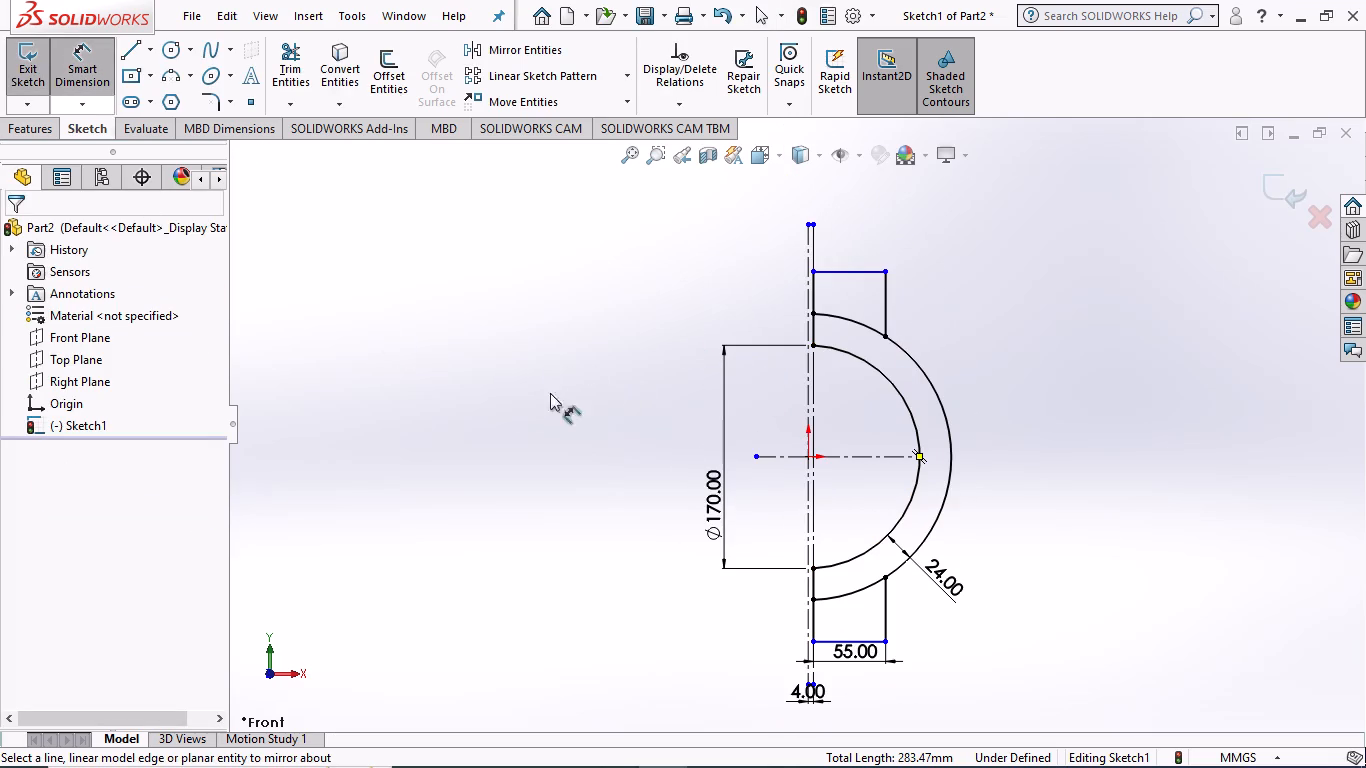
pyautogui.click(866, 271)
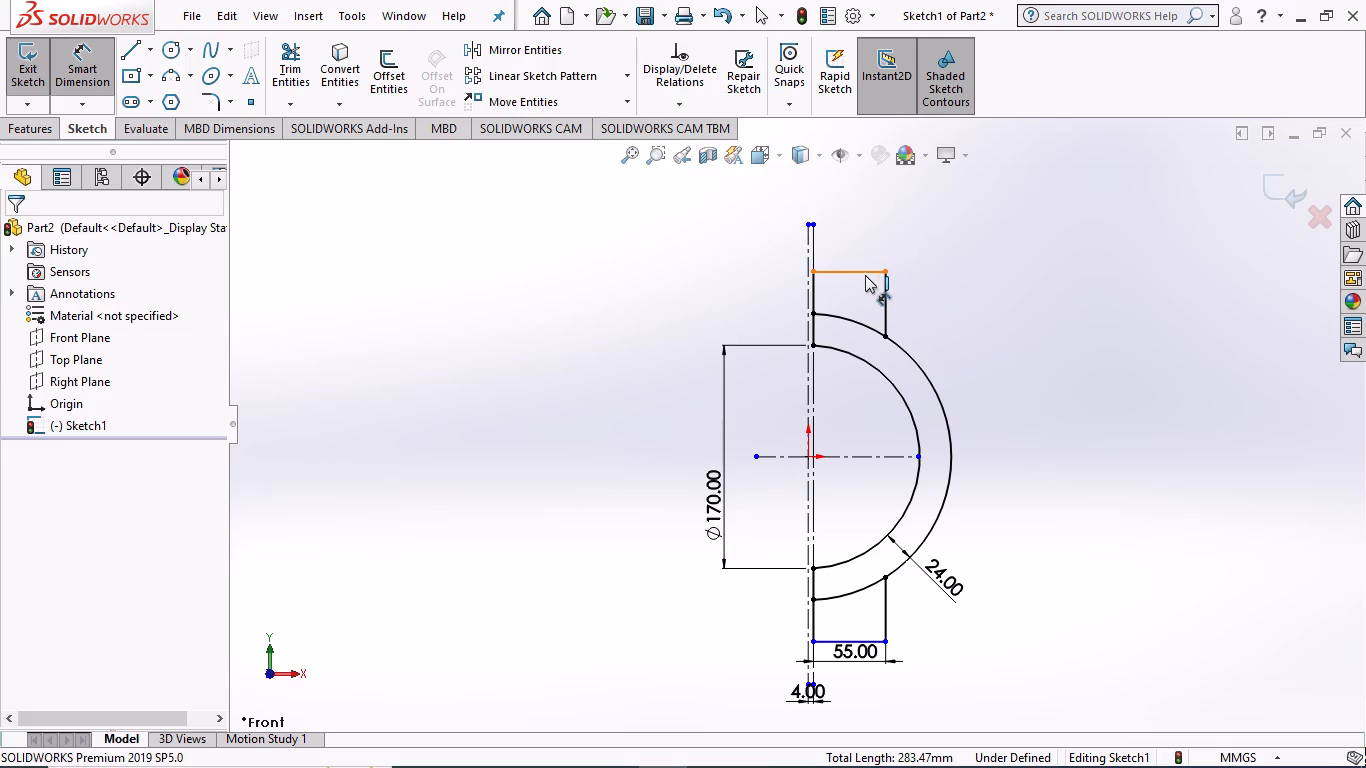
pyautogui.click(879, 640)
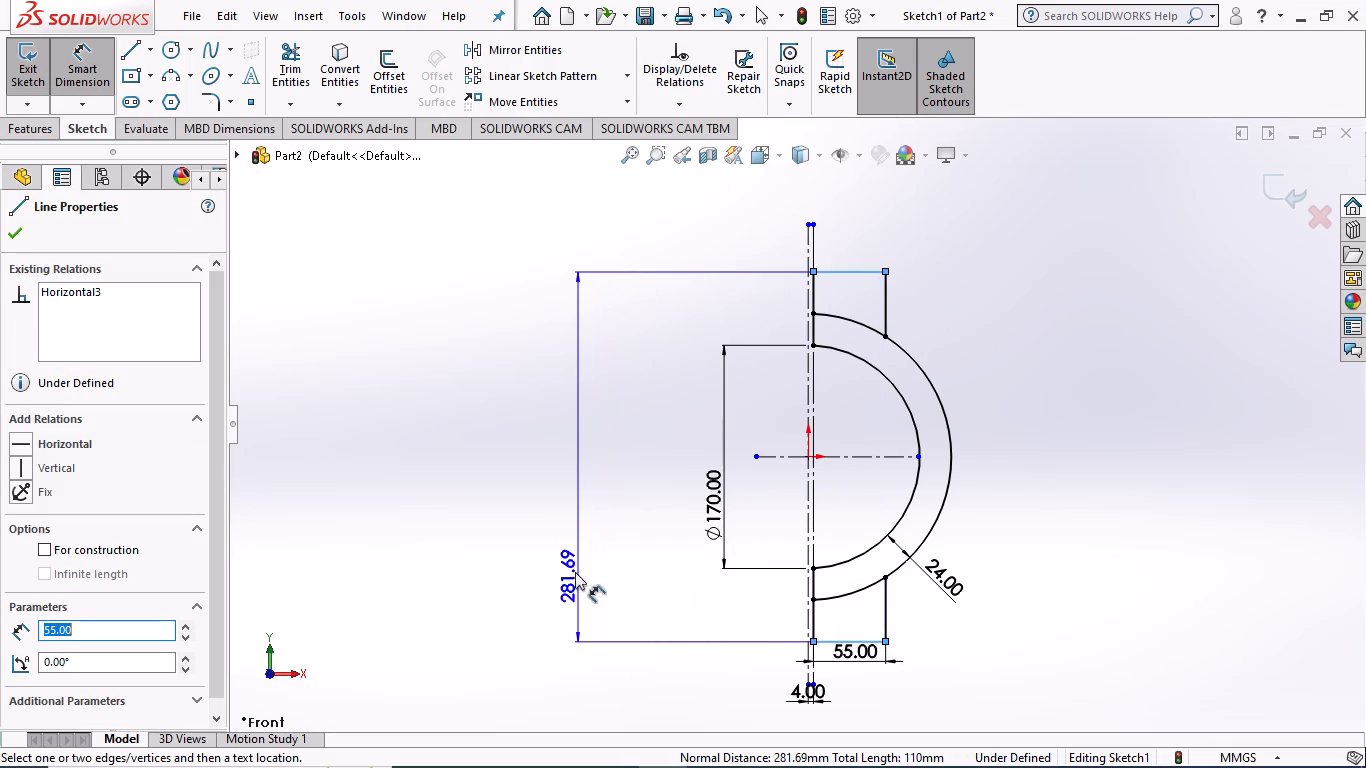
pyautogui.click(582, 566)
pyautogui.write('25')
pyautogui.press('0')
pyautogui.press('Return')
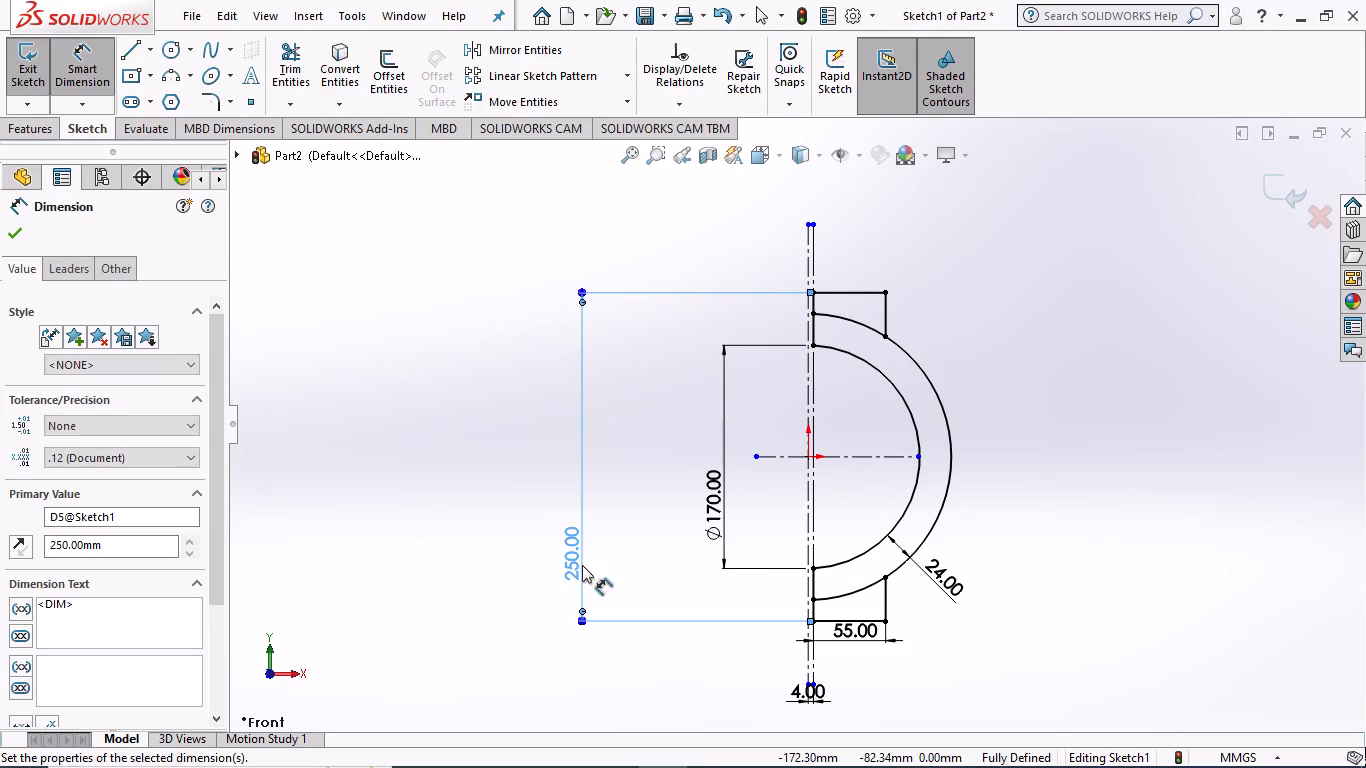
pyautogui.scroll(-1, 1009, 421)
pyautogui.scroll(-1, 874, 402)
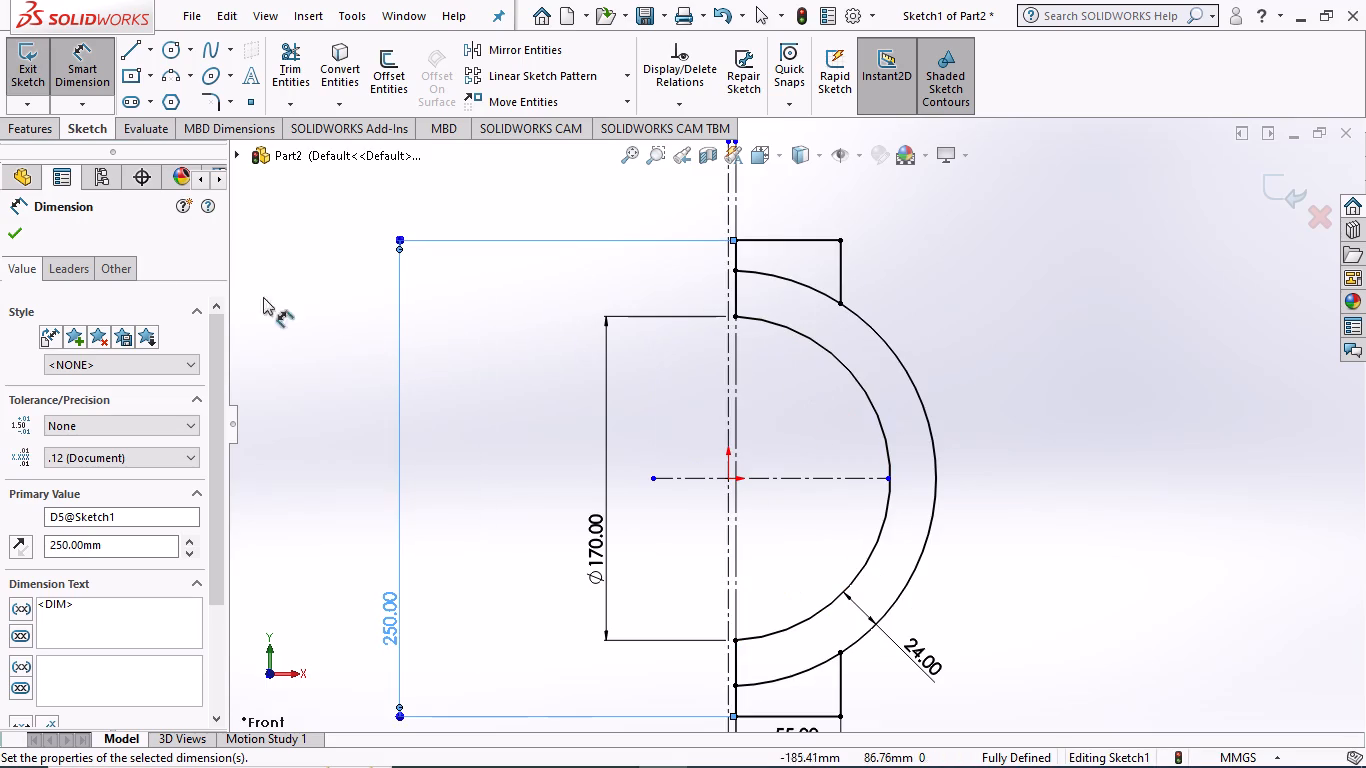
pyautogui.click(10, 227)
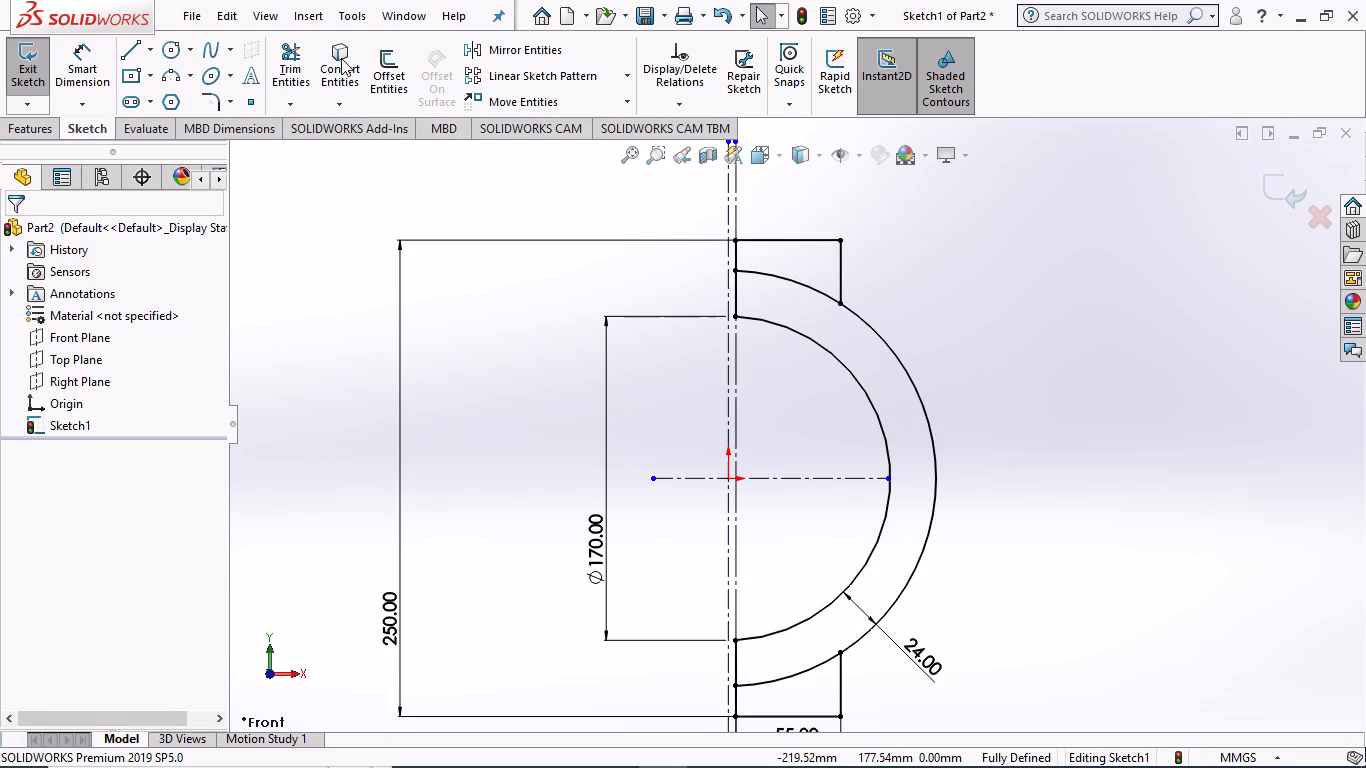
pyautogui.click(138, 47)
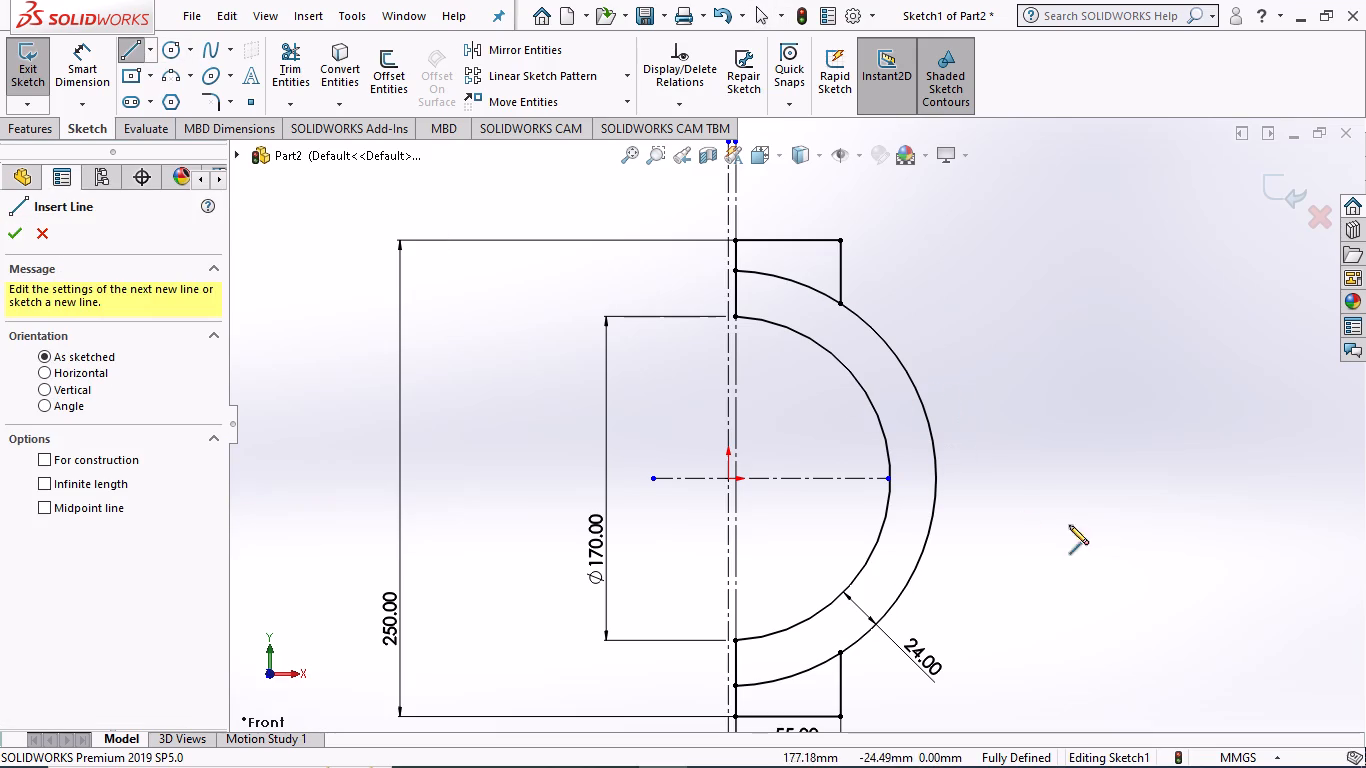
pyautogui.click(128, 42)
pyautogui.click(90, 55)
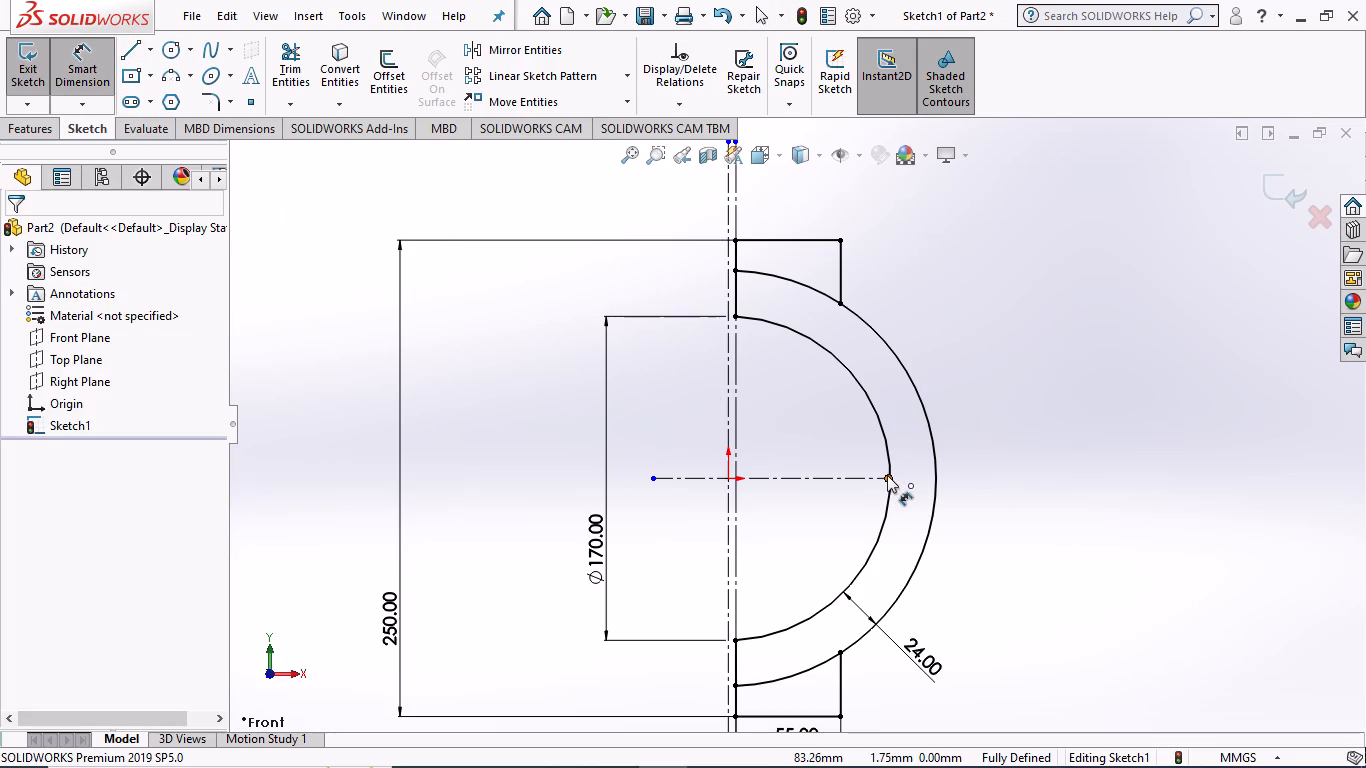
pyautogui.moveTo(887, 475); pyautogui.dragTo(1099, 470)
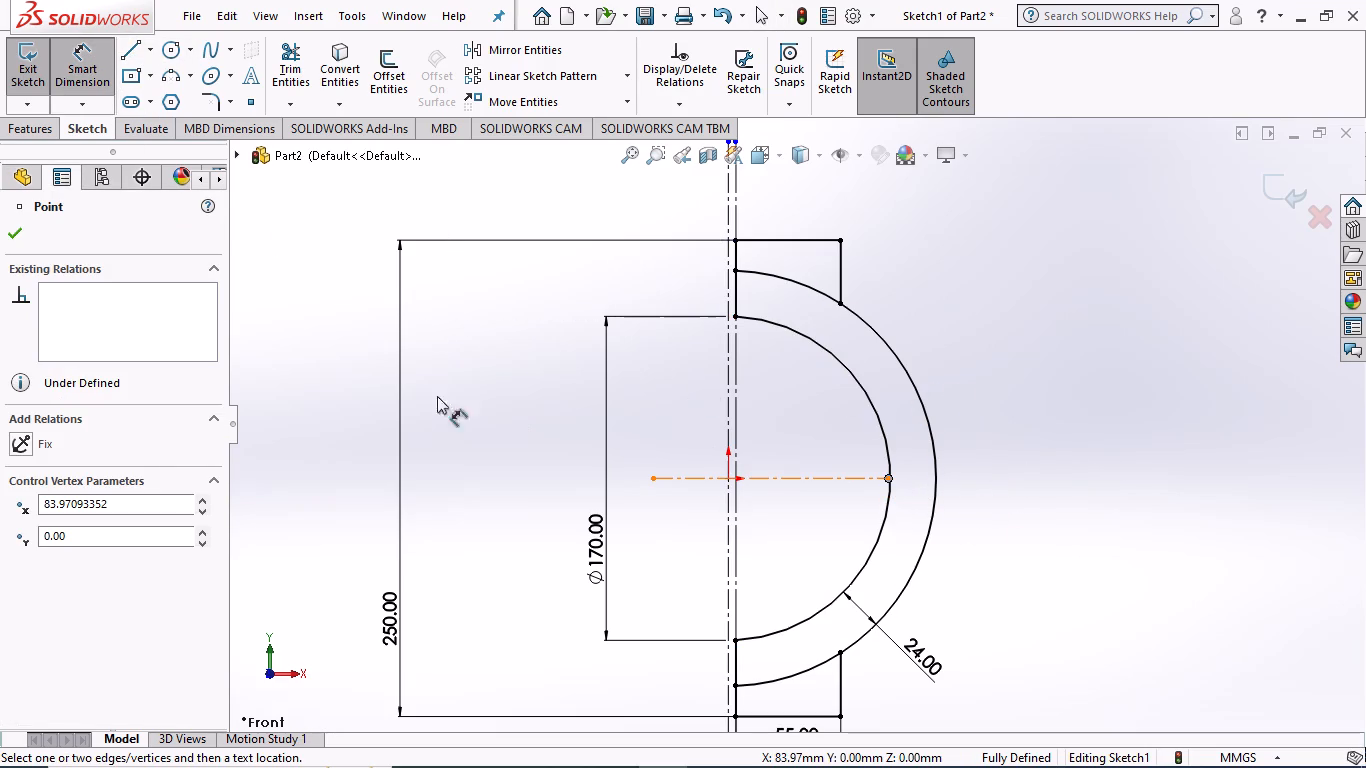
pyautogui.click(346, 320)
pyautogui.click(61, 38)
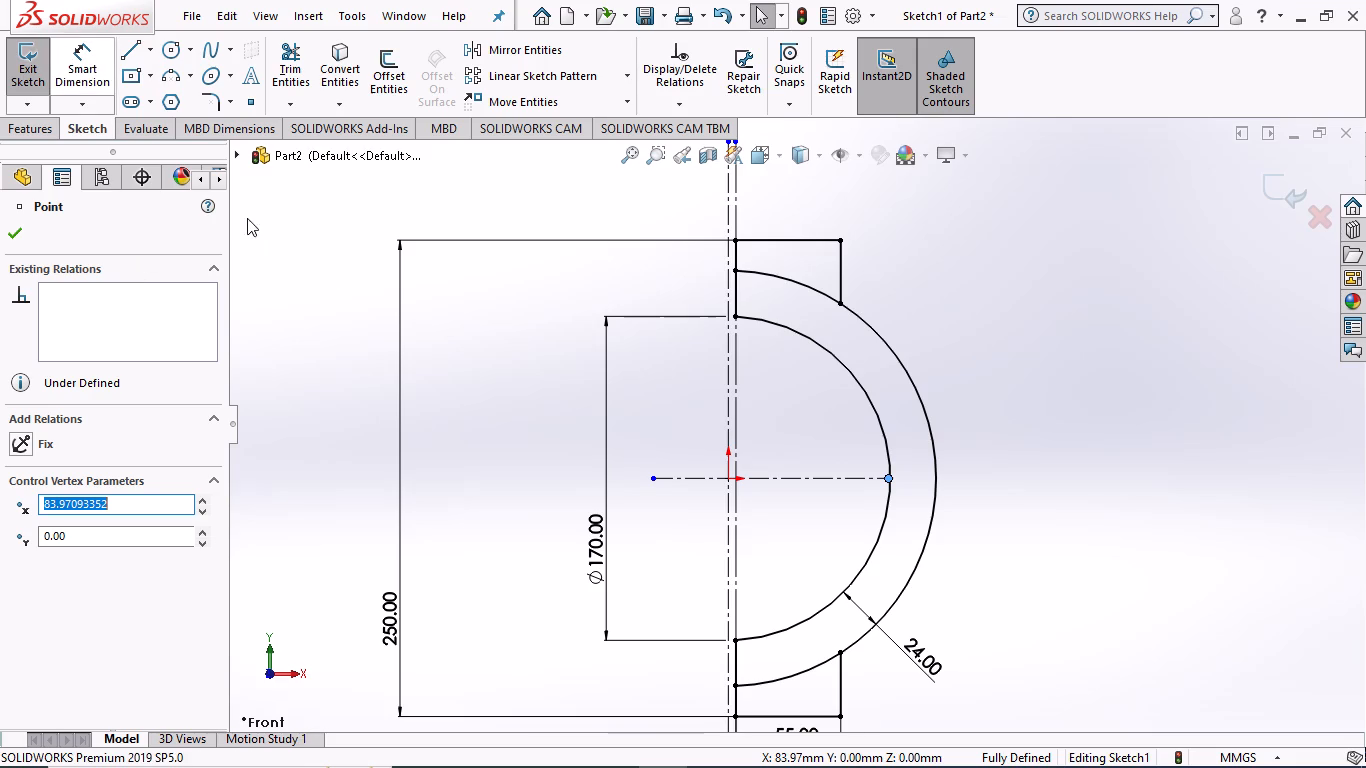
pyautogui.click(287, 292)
# Lengthen the horizontal centerline past the outer arc, placing its end about 264 mm from the origin.
pyautogui.moveTo(890, 477); pyautogui.dragTo(1231, 483)
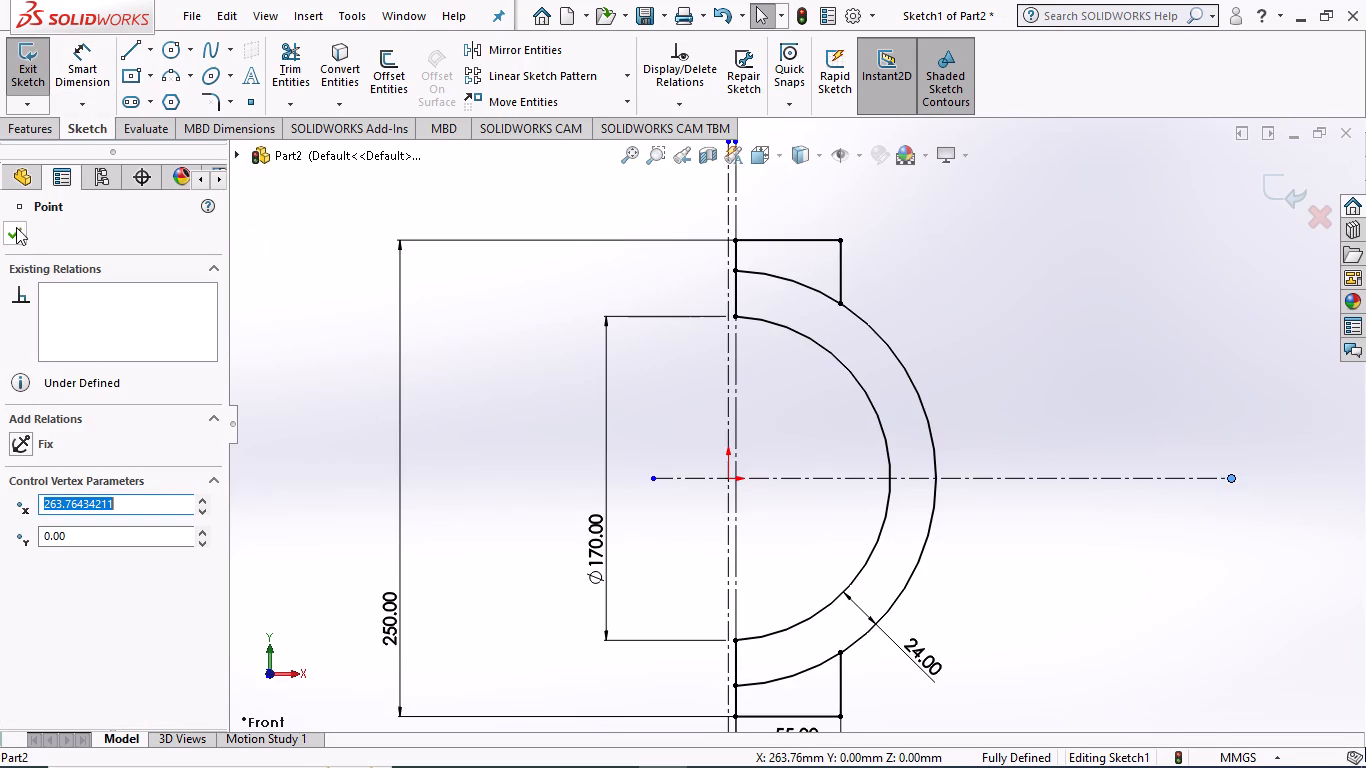
pyautogui.click(11, 231)
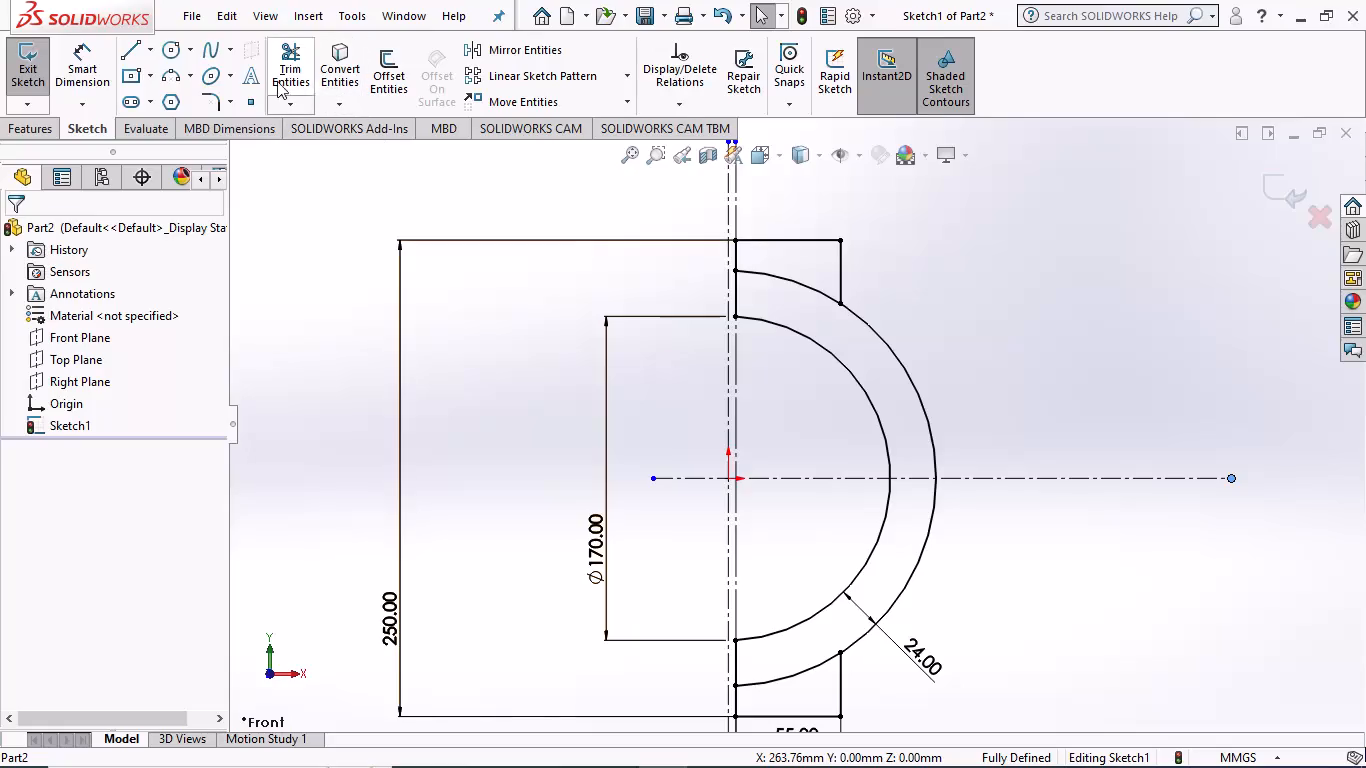
# Sketch a vertical line about 93 mm long outside the outer arc, crossing the extended horizontal centerline.
pyautogui.click(131, 47)
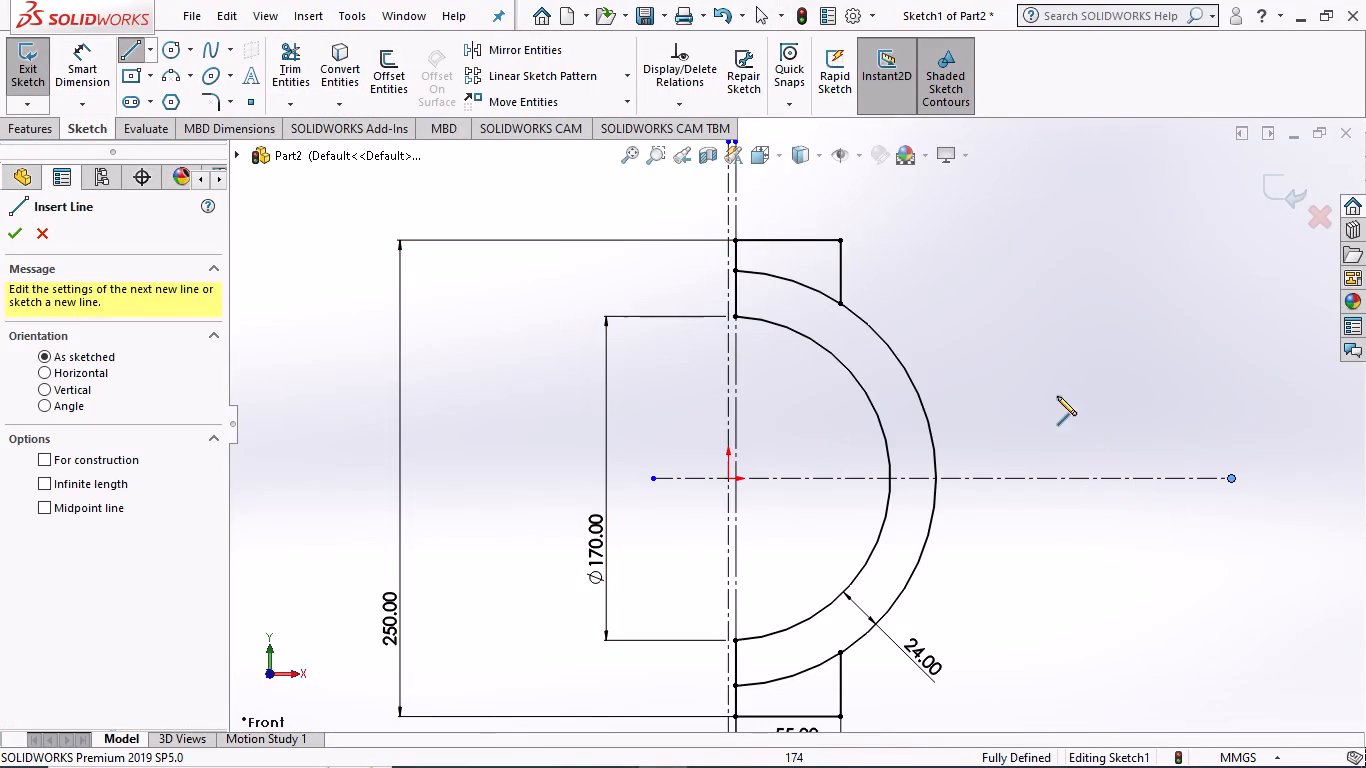
pyautogui.click(1054, 388)
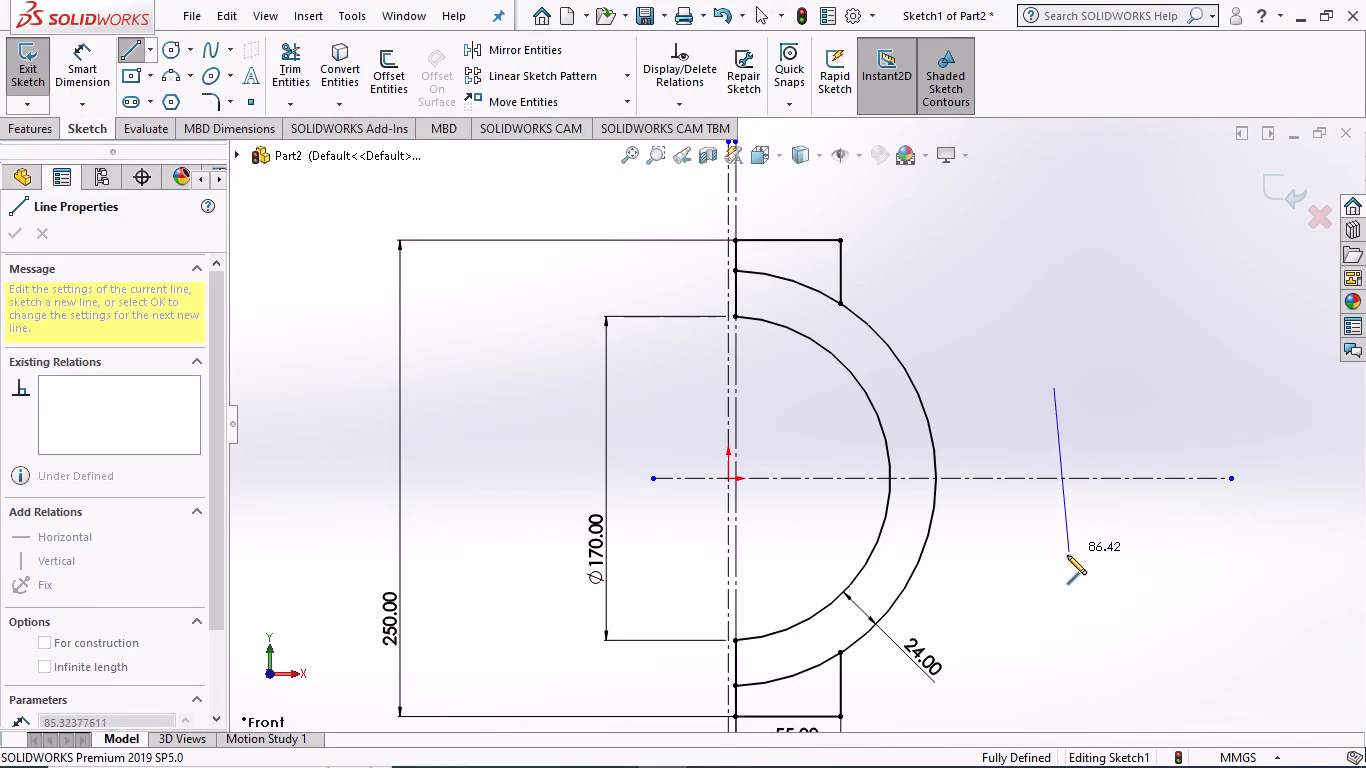
pyautogui.click(1056, 567)
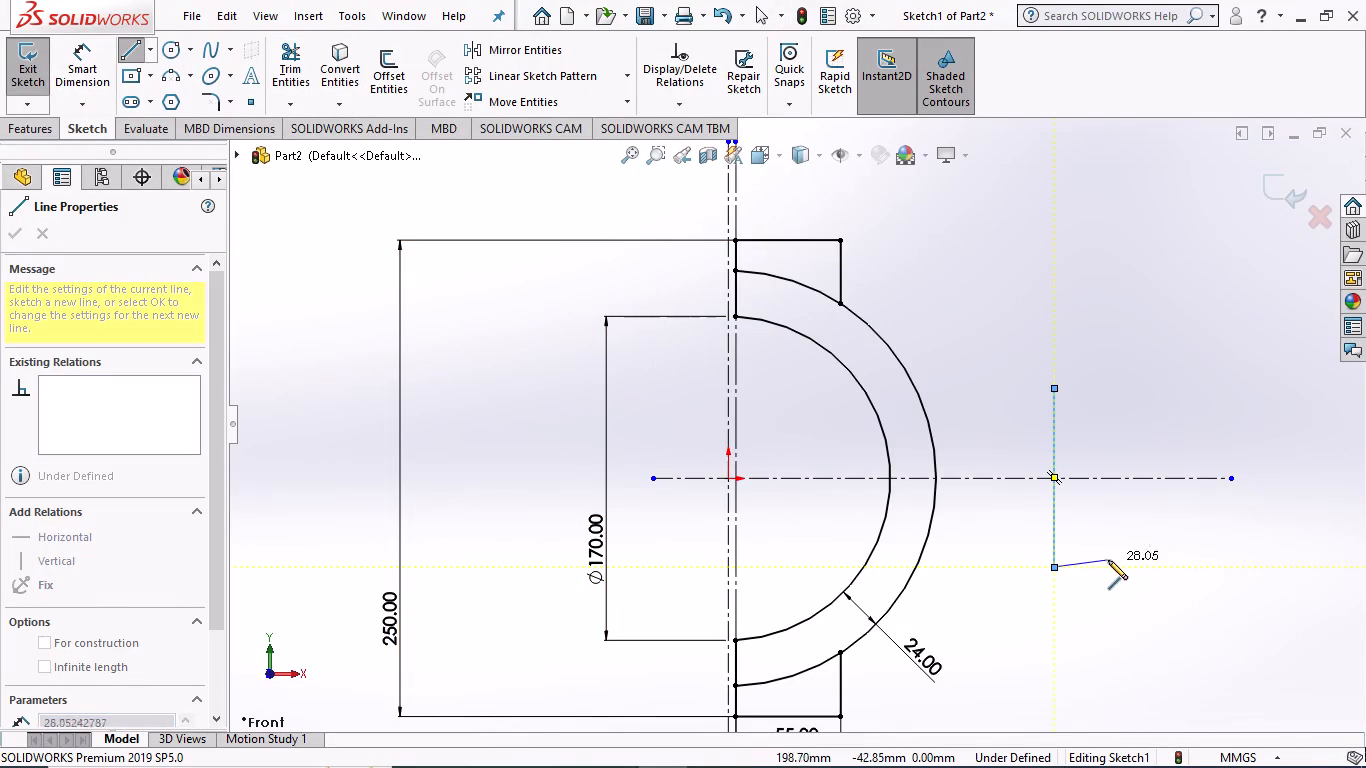
pyautogui.press('Escape')
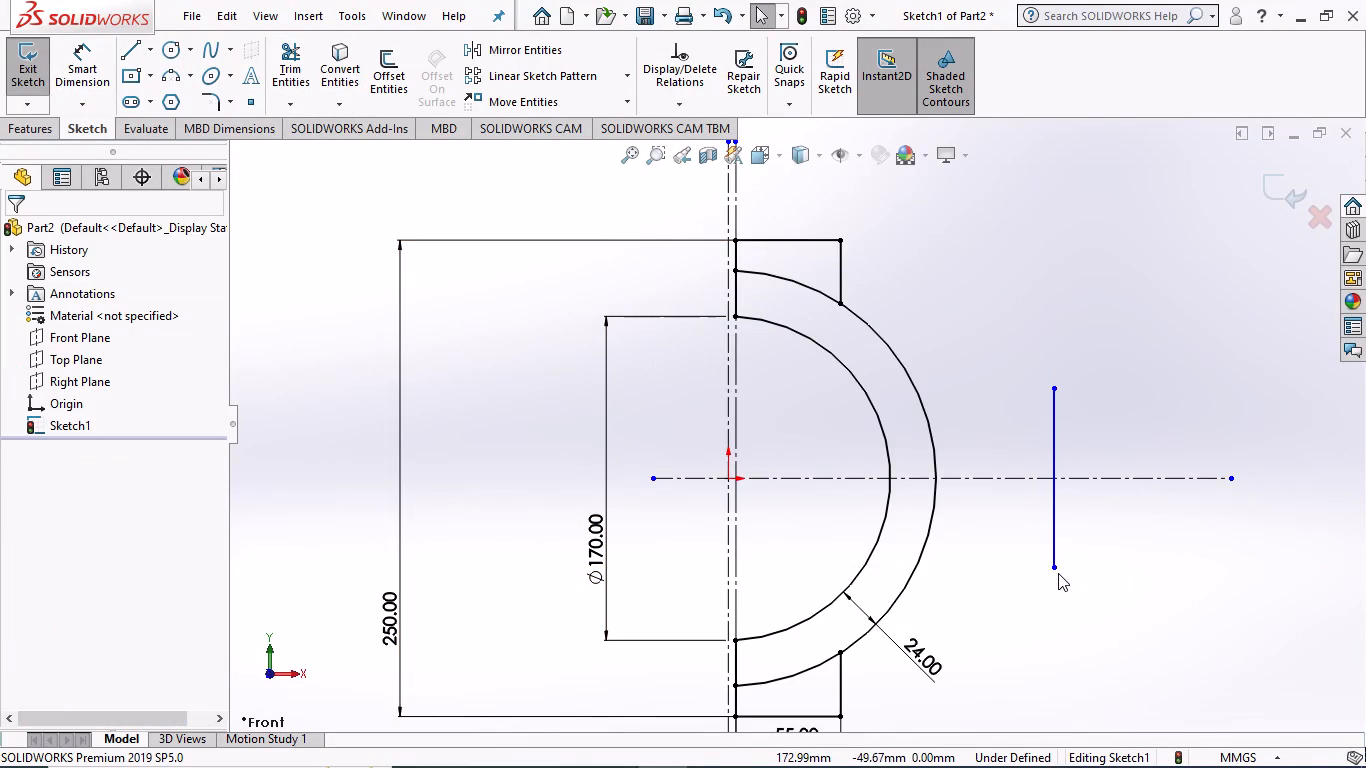
# Make the new vertical line's two endpoints symmetric about the horizontal centerline.
pyautogui.keyDown('ctrl'); pyautogui.click(1056, 567); pyautogui.keyUp('ctrl')
pyautogui.keyDown('ctrl'); pyautogui.click(1054, 388); pyautogui.keyUp('ctrl')
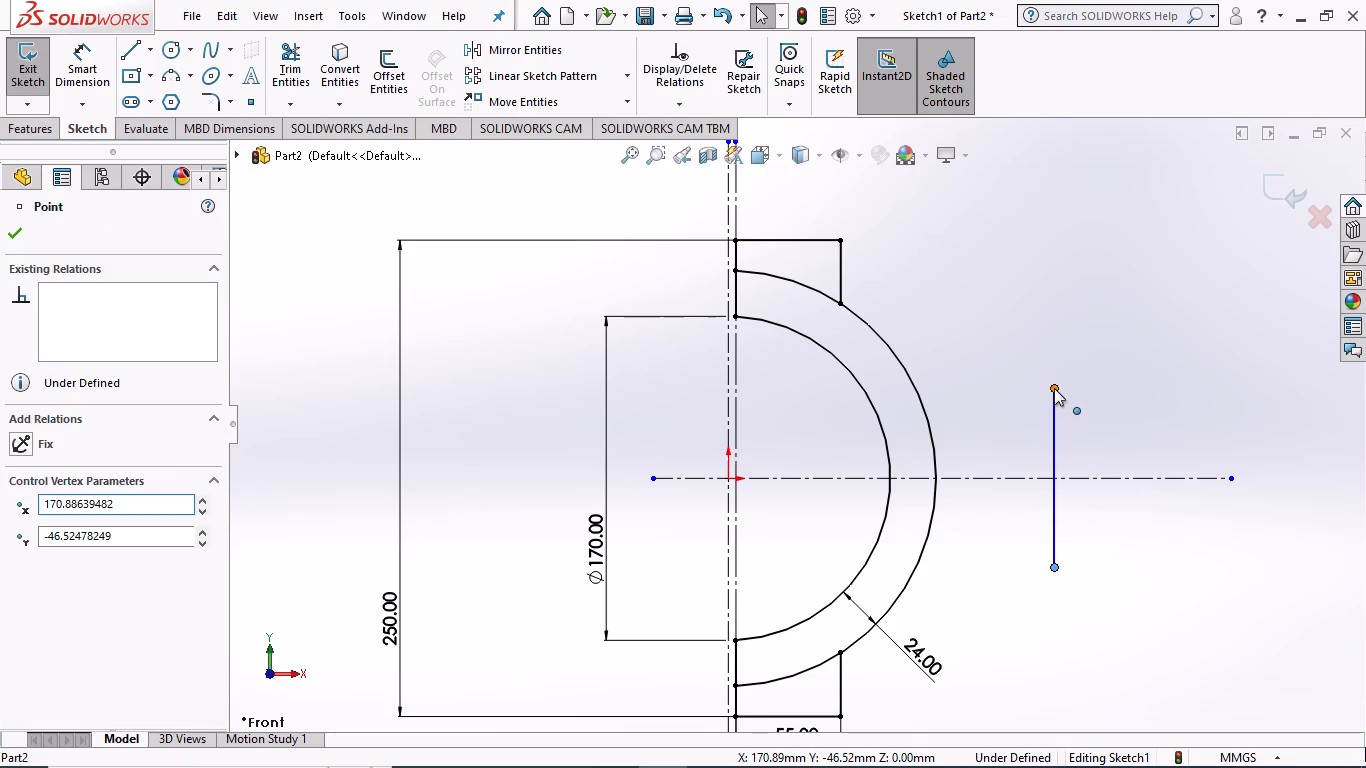
pyautogui.keyDown('ctrl'); pyautogui.click(993, 479); pyautogui.keyUp('ctrl')
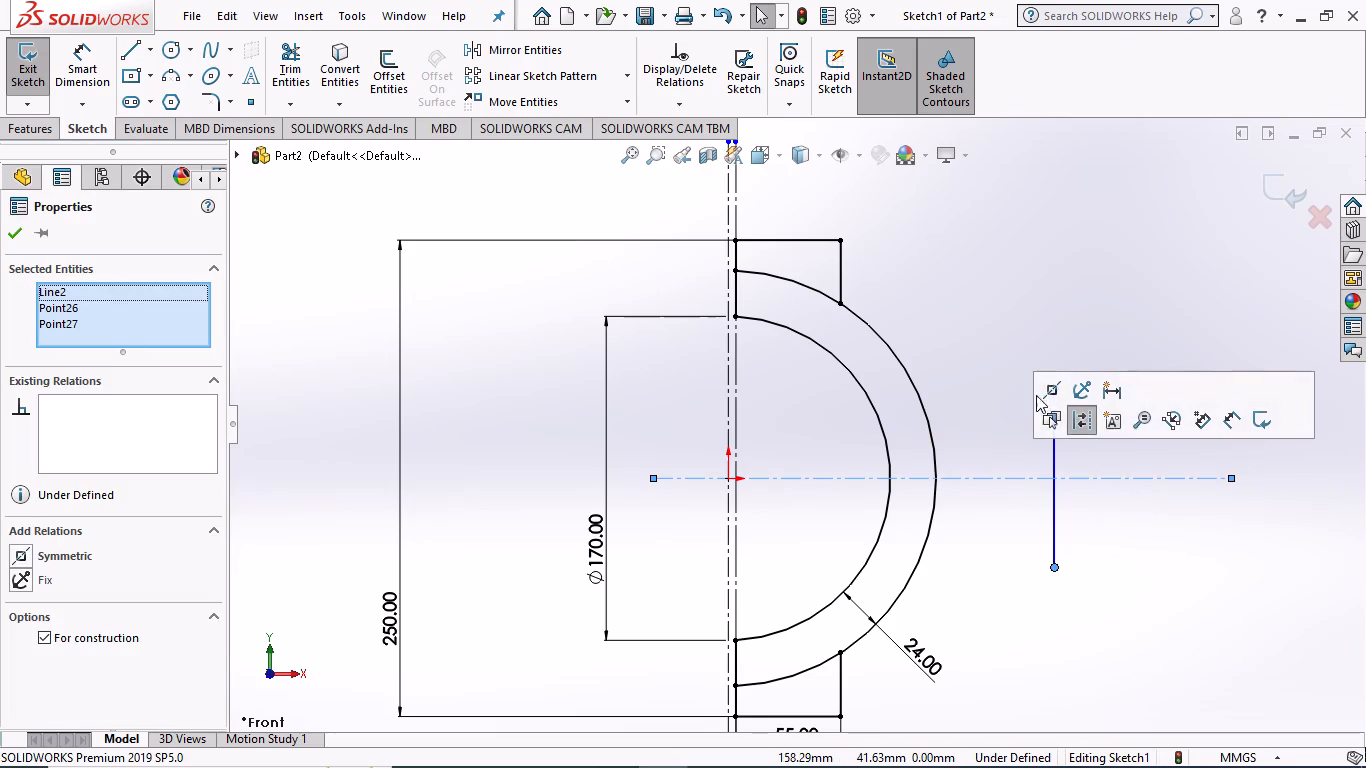
pyautogui.click(1046, 383)
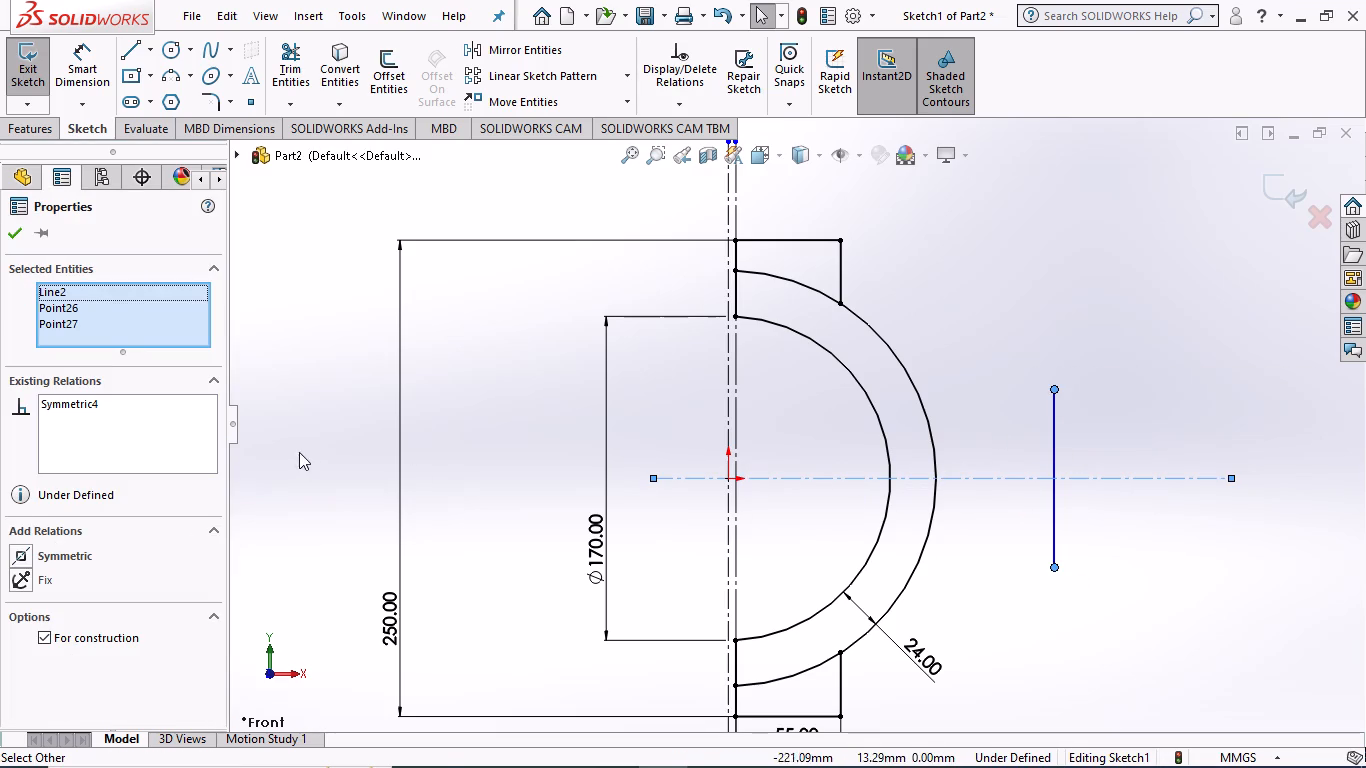
pyautogui.click(10, 235)
# Dimension the length of the vertical line outside the outer arc as 120 mm.
pyautogui.click(92, 60)
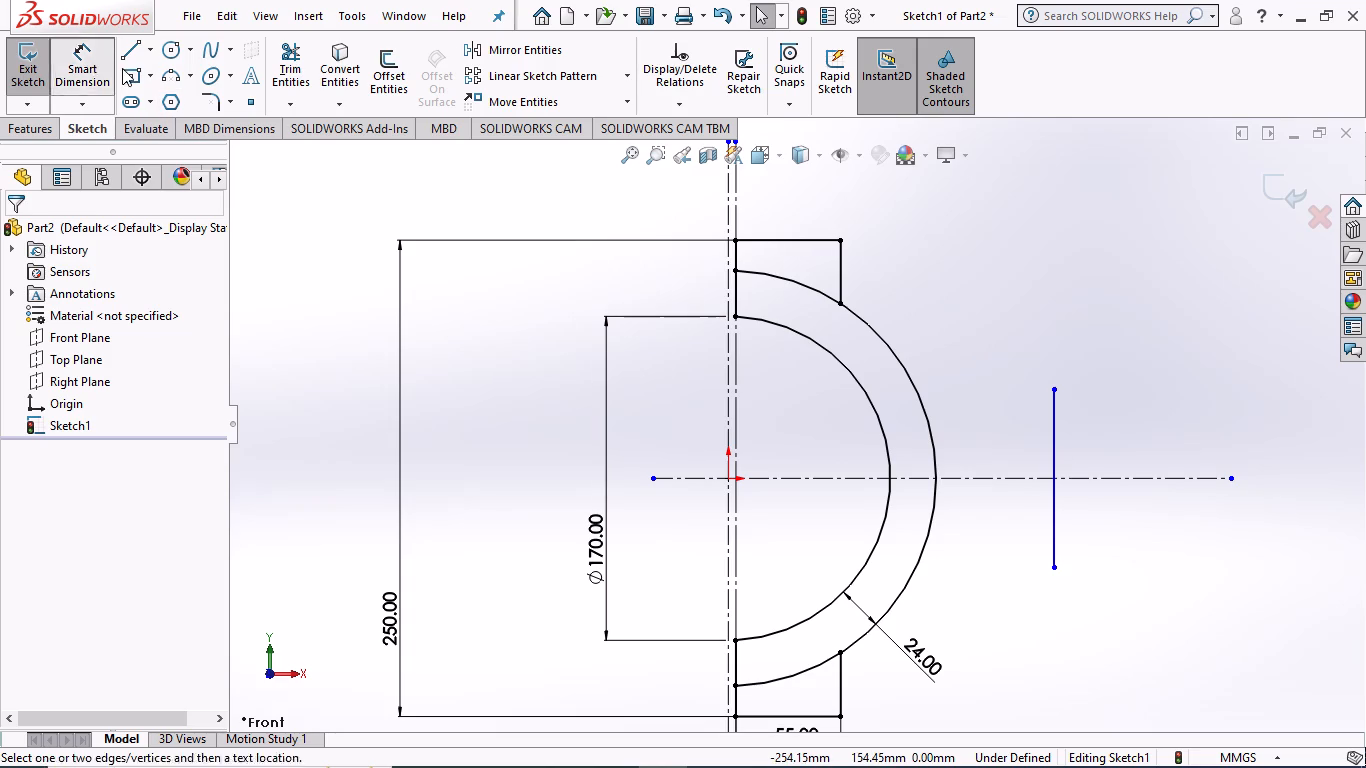
pyautogui.click(1050, 423)
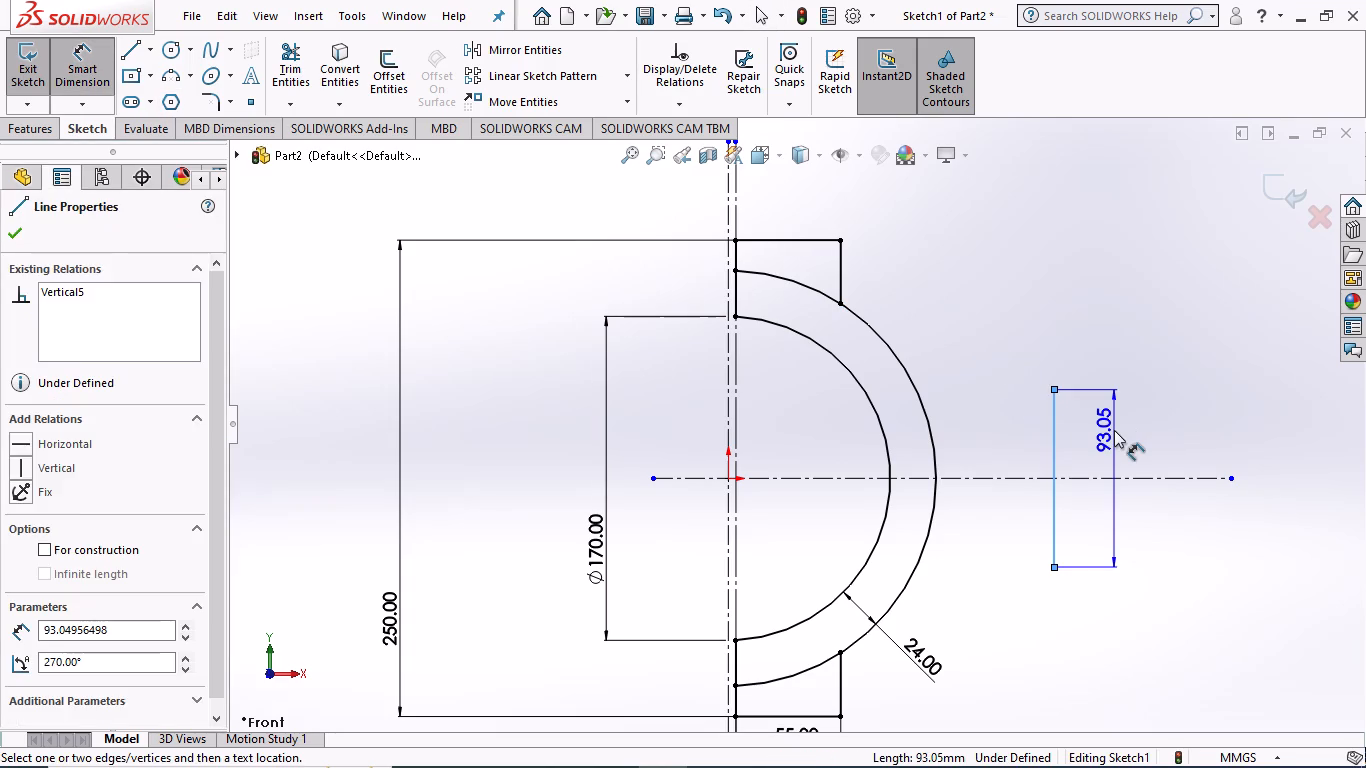
pyautogui.click(1114, 430)
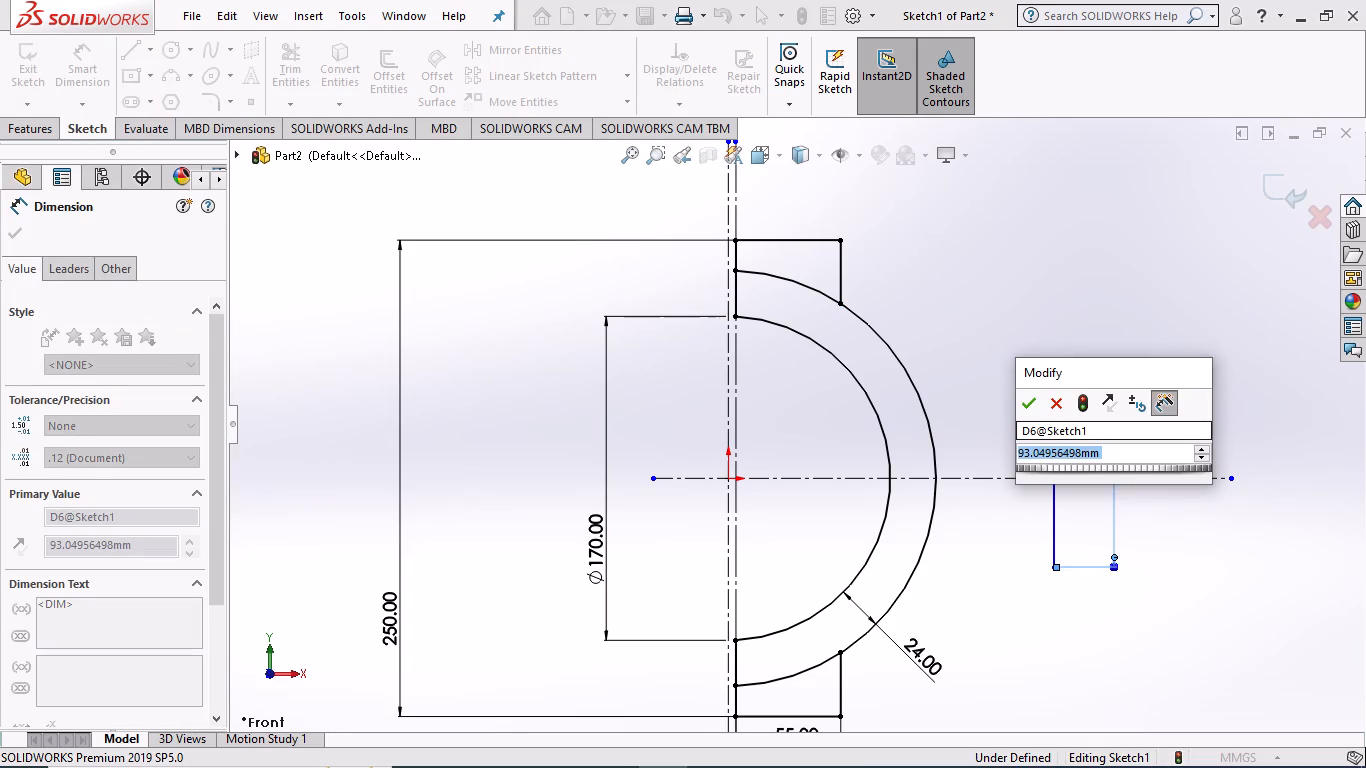
pyautogui.write('120')
pyautogui.press('Return')
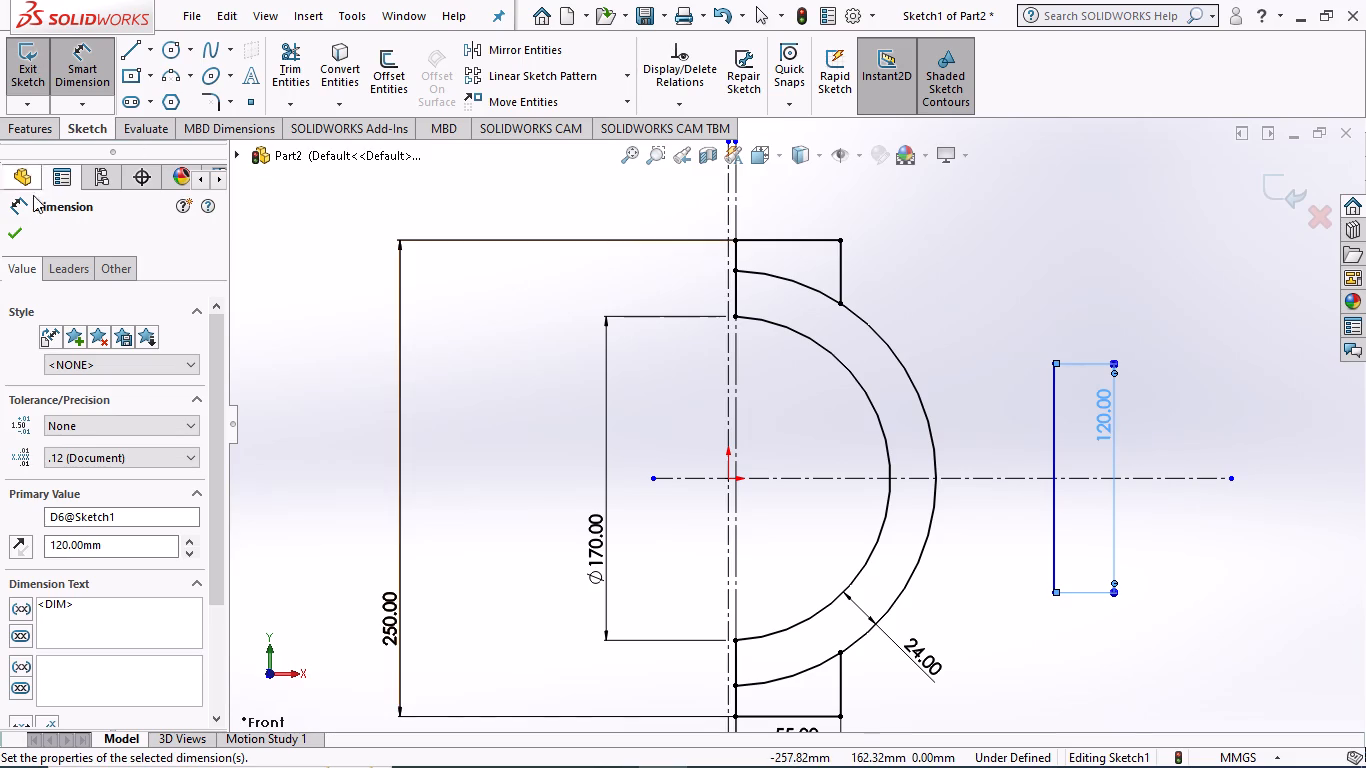
pyautogui.click(10, 231)
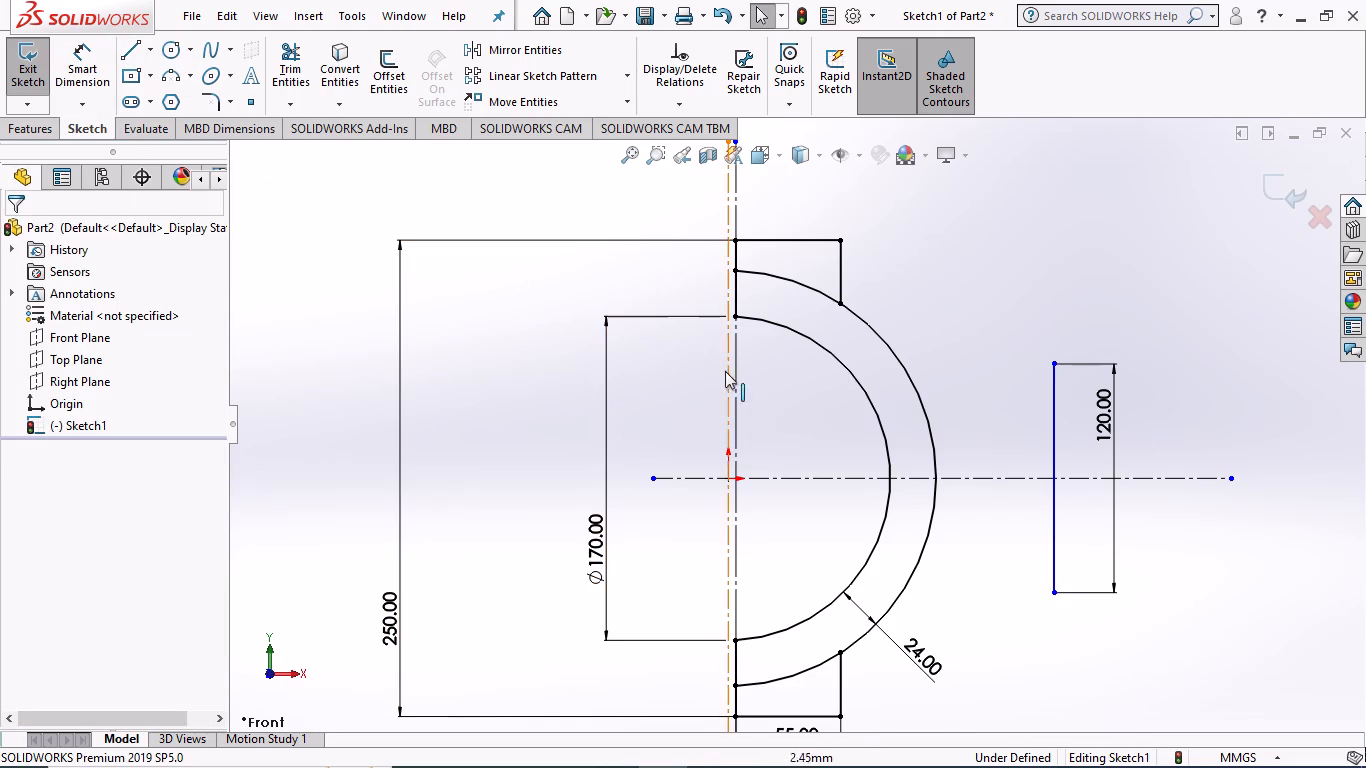
# Dimension the distance from the vertical centerline through the origin to the outer vertical line as 120 mm.
pyautogui.click(89, 75)
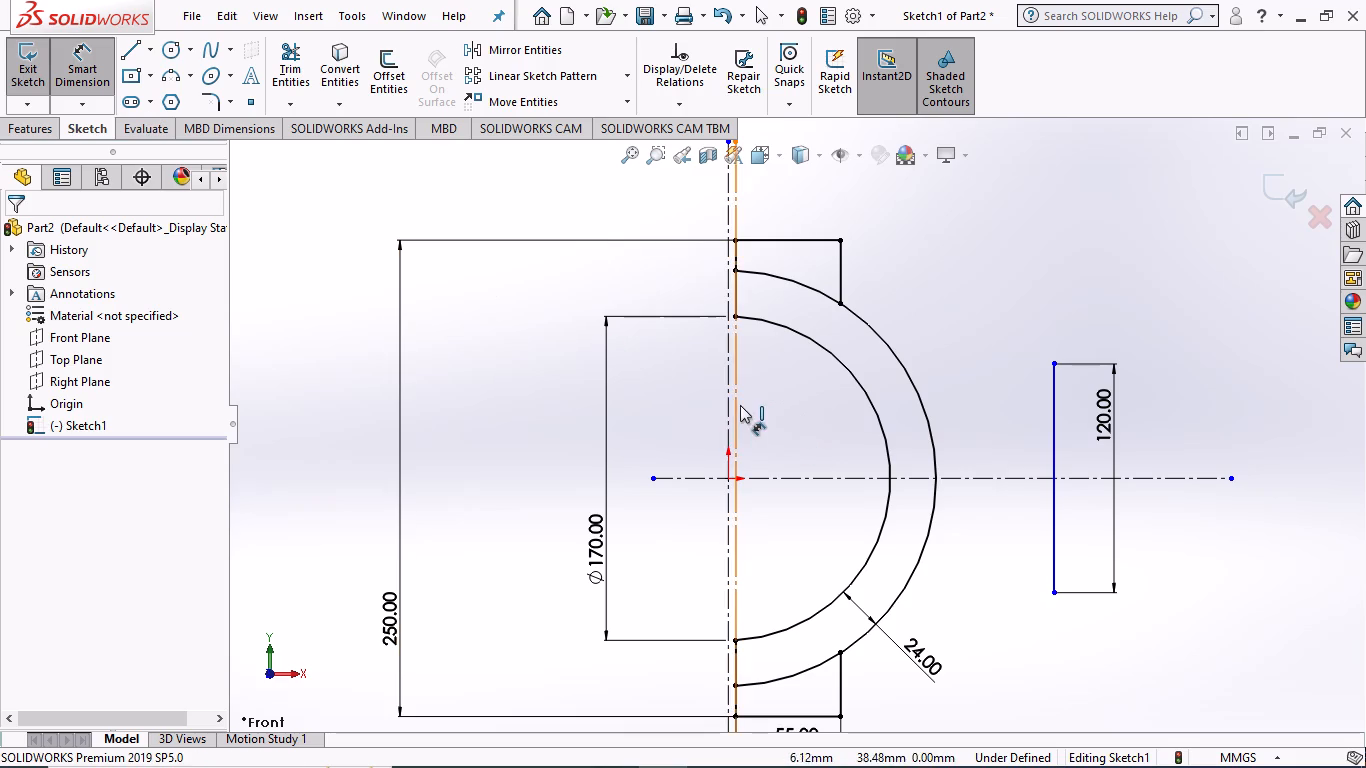
pyautogui.click(725, 411)
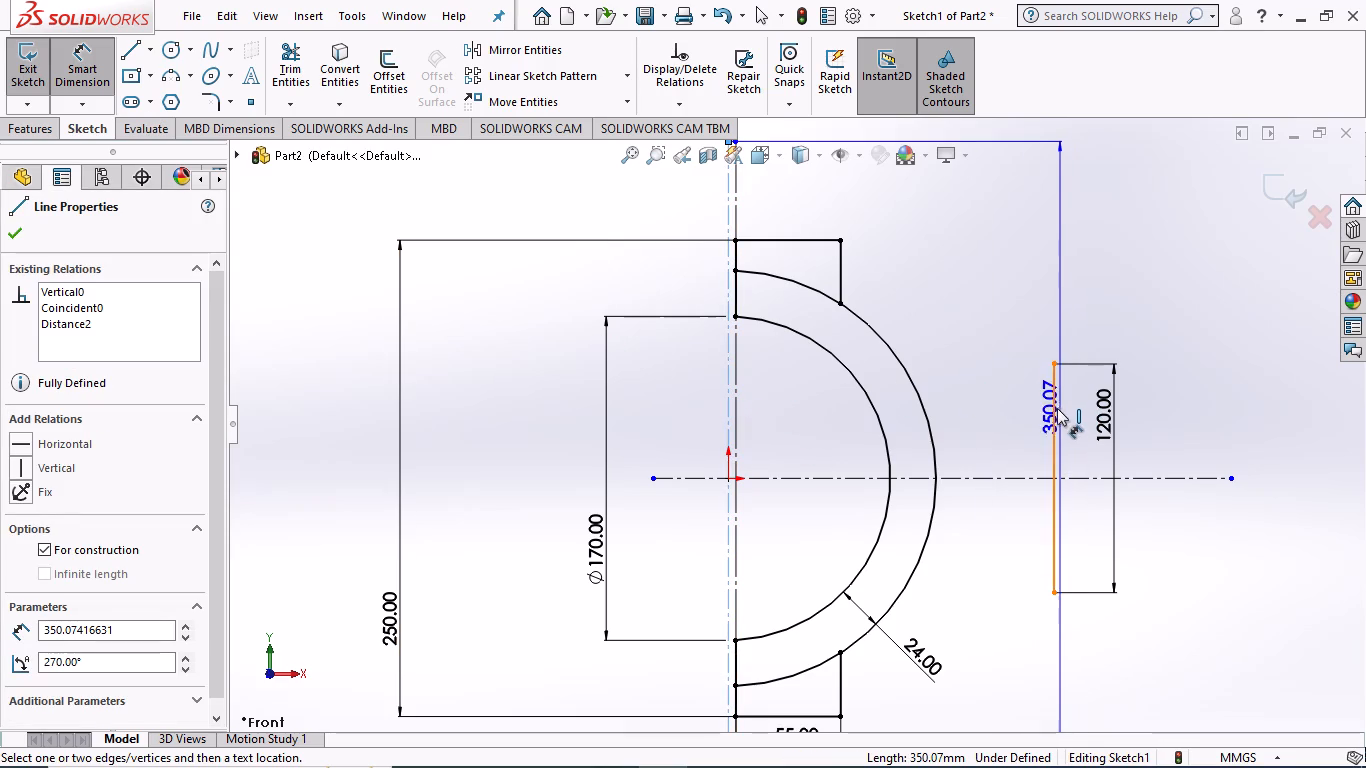
pyautogui.click(1055, 409)
pyautogui.click(980, 412)
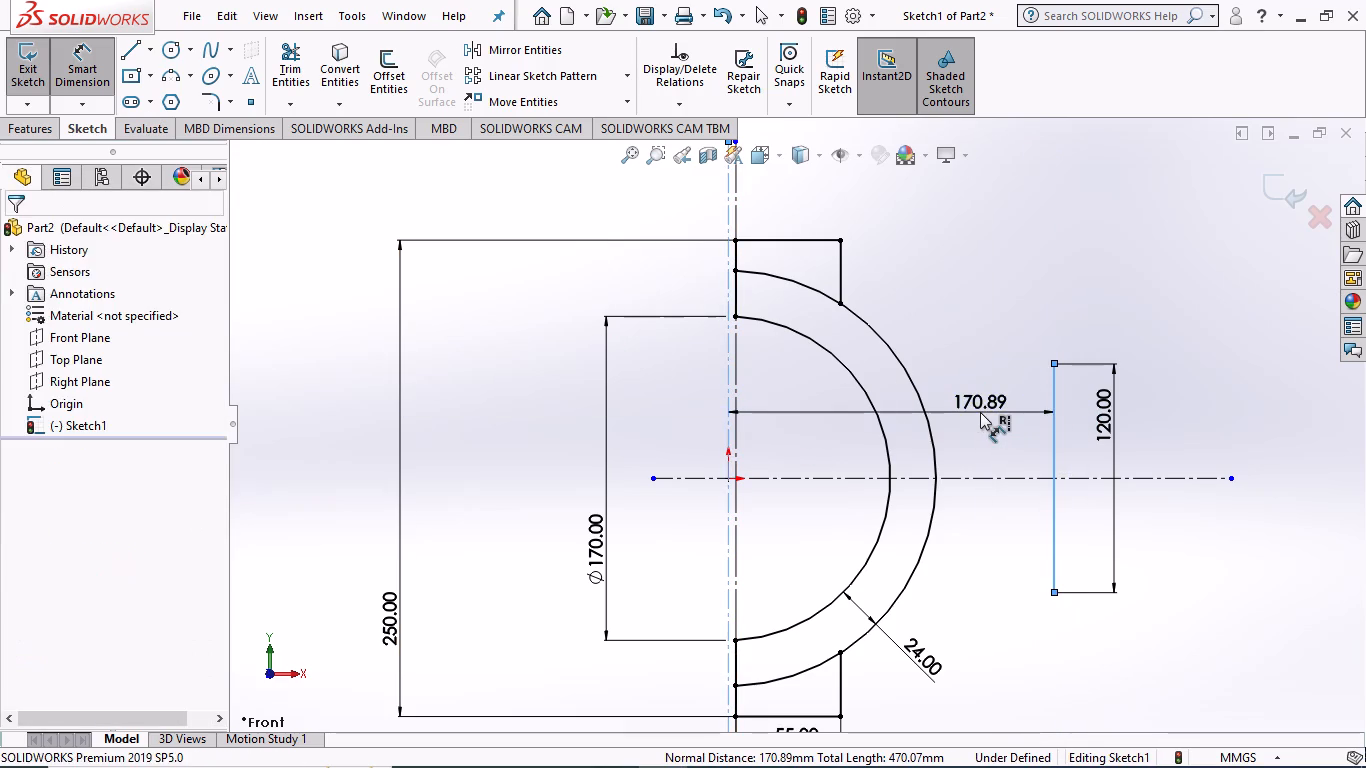
pyautogui.write('12')
pyautogui.press('0')
pyautogui.press('Return')
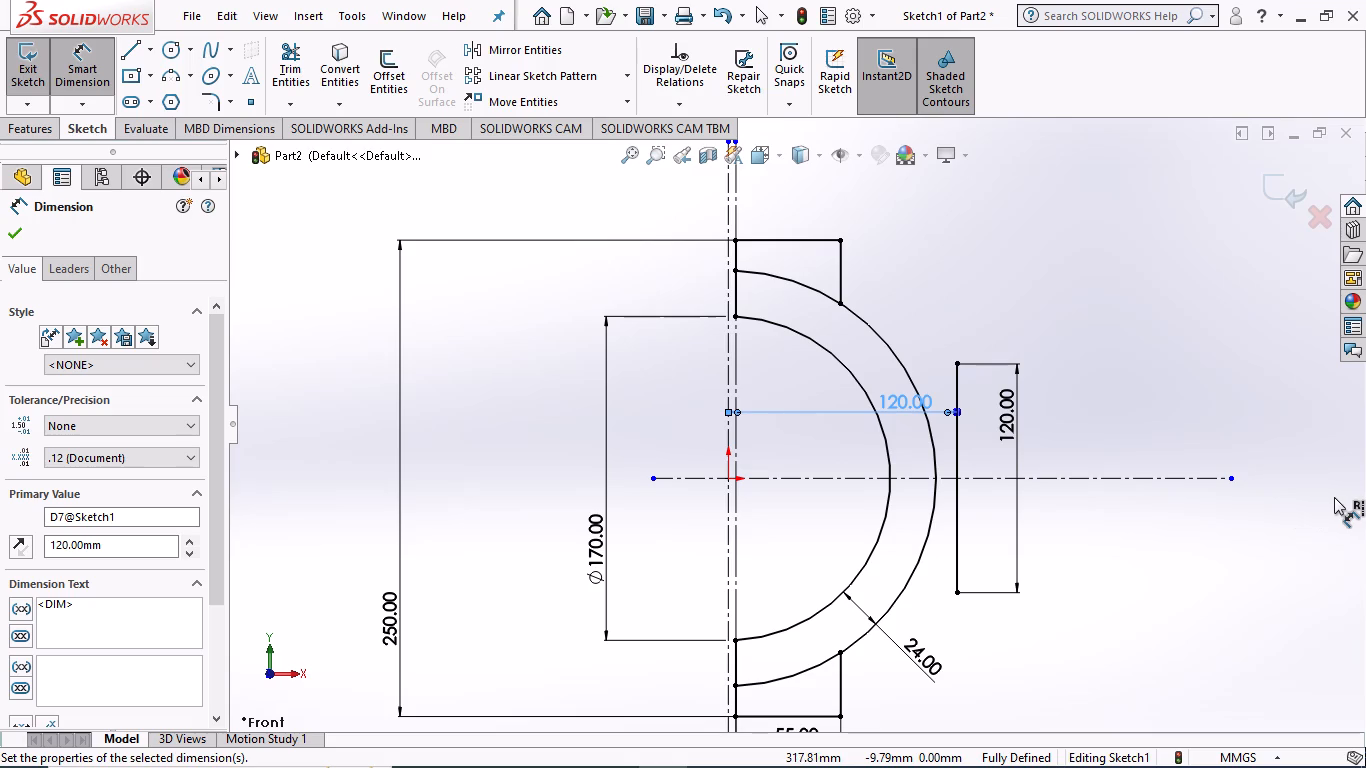
# Sketch a horizontal line about 29 mm long from the outer vertical line's upper end to the outer arc.
pyautogui.click(127, 44)
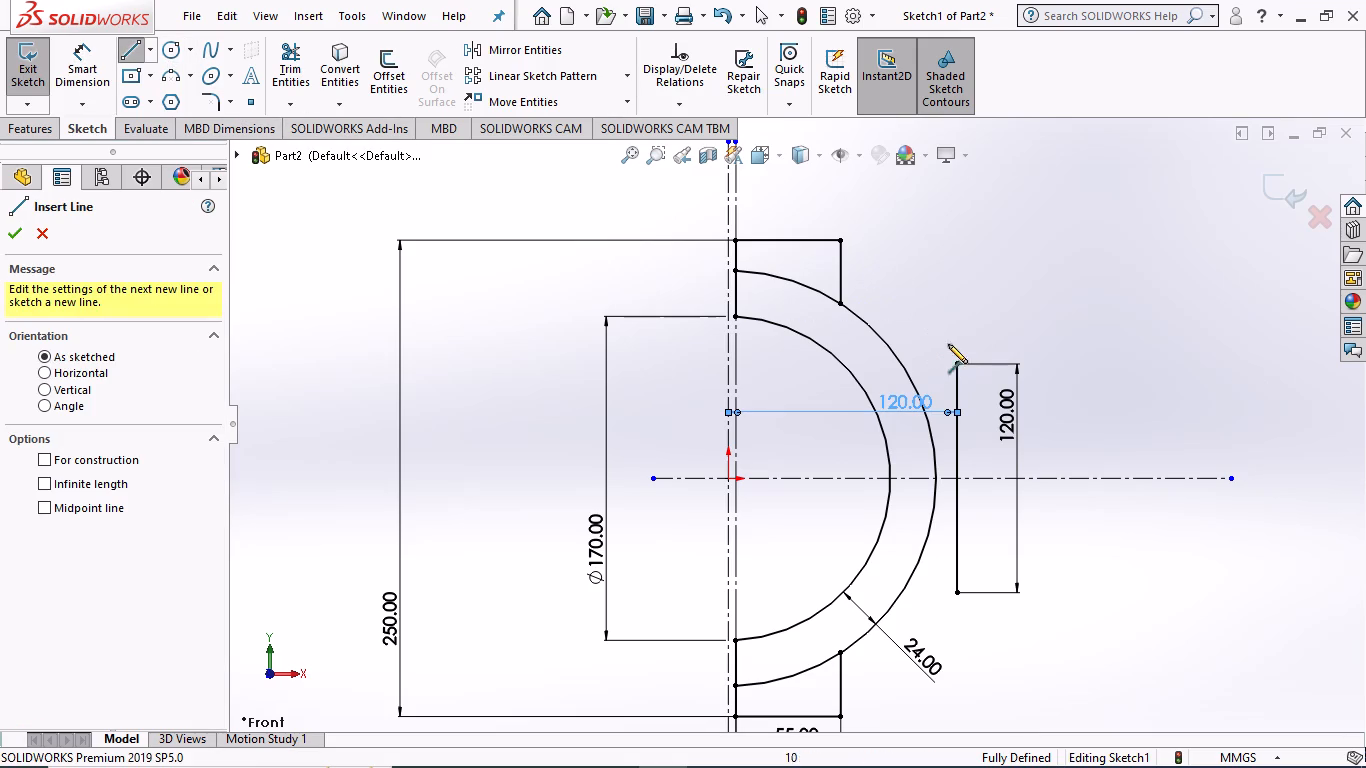
pyautogui.click(956, 364)
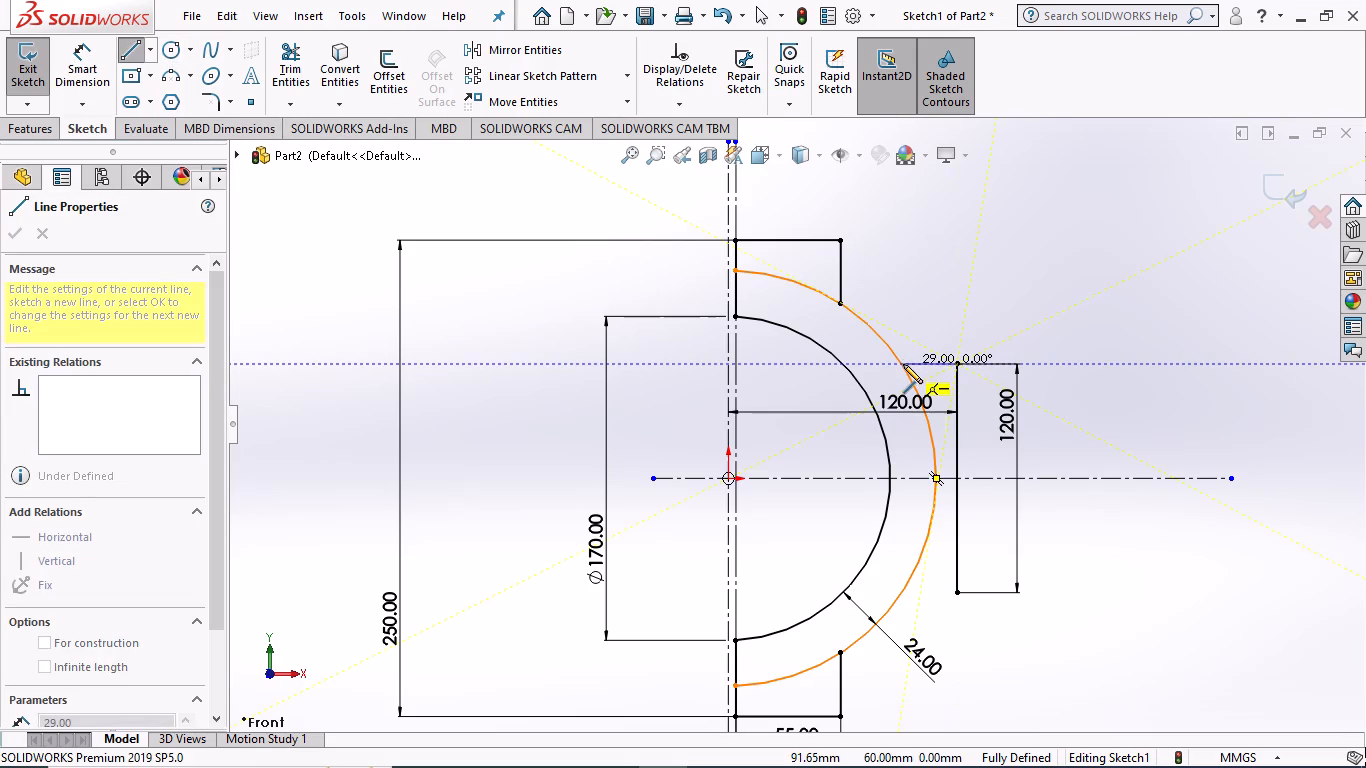
pyautogui.click(903, 364)
pyautogui.press('Escape')
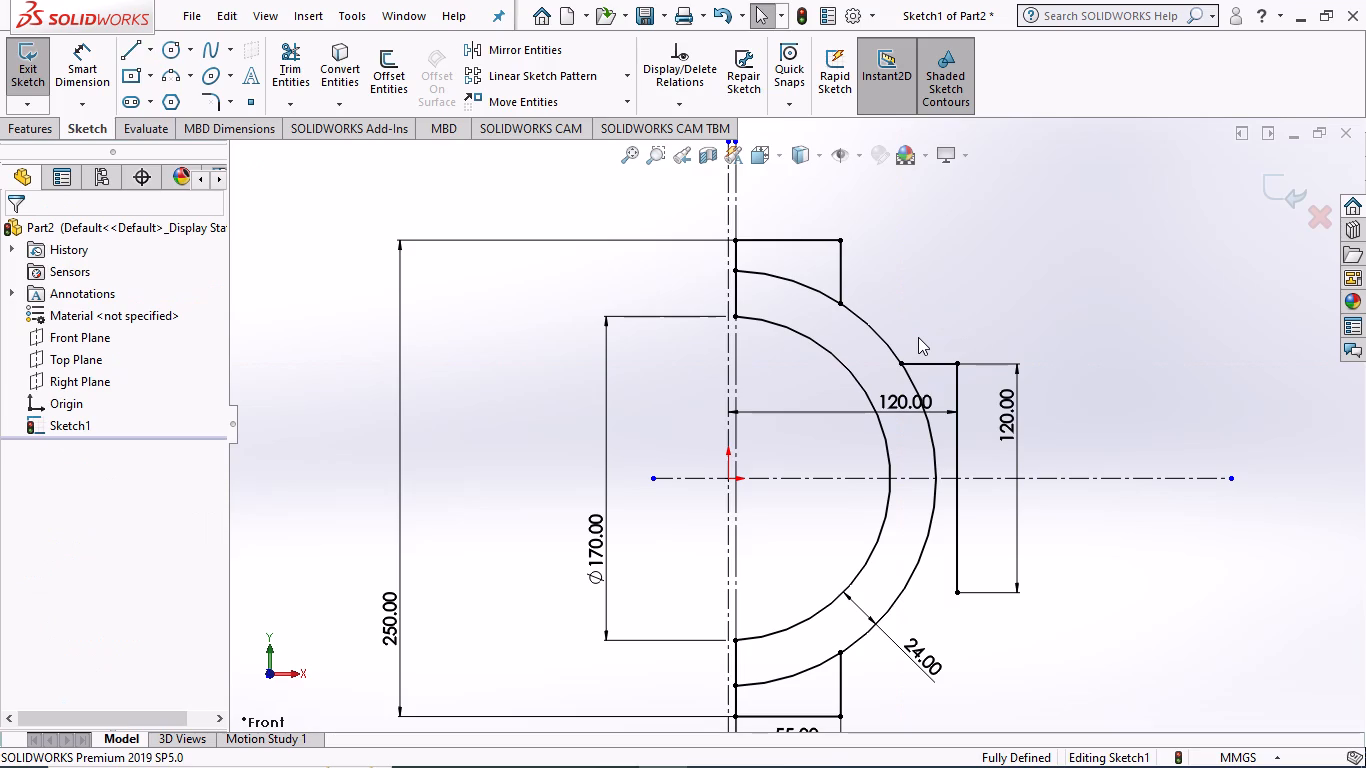
# Mirror the short horizontal line of the side tab about the horizontal centerline, keeping the original.
pyautogui.click(510, 57)
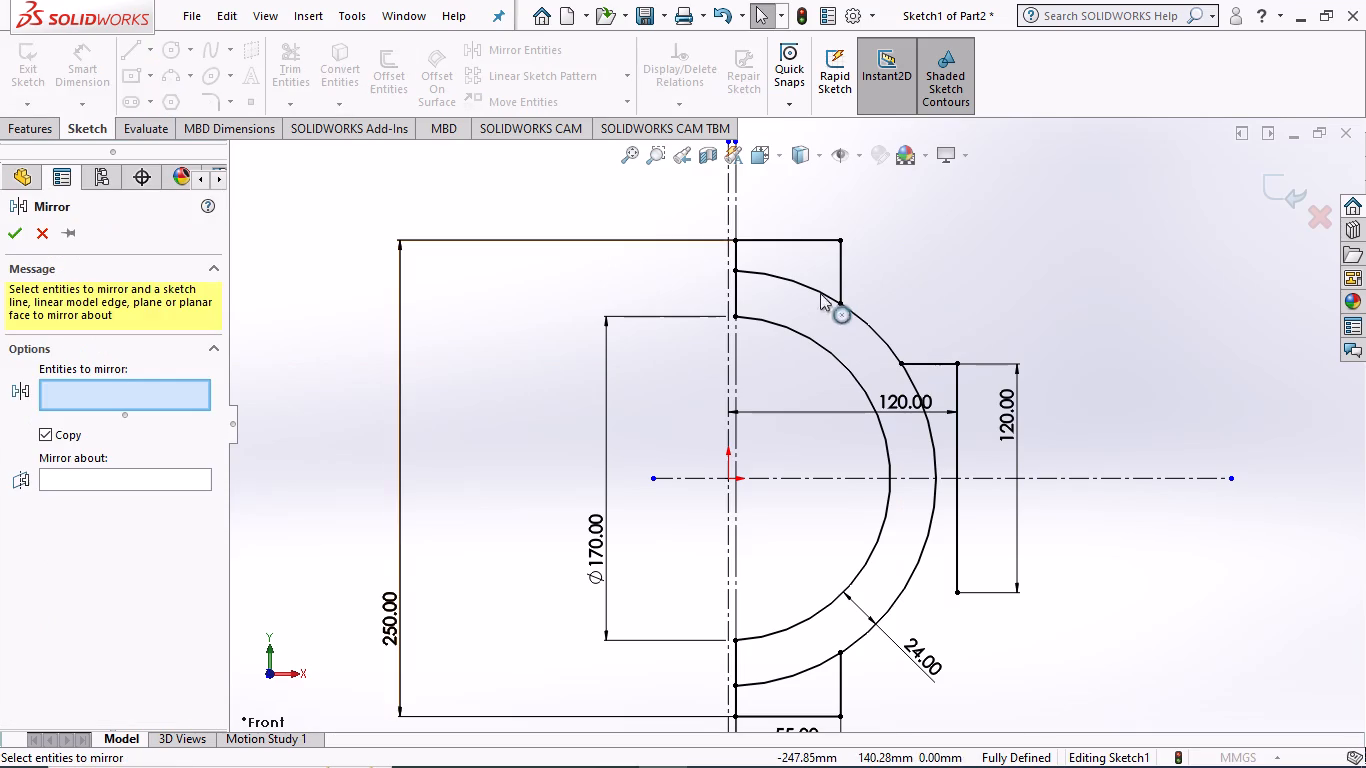
pyautogui.click(935, 365)
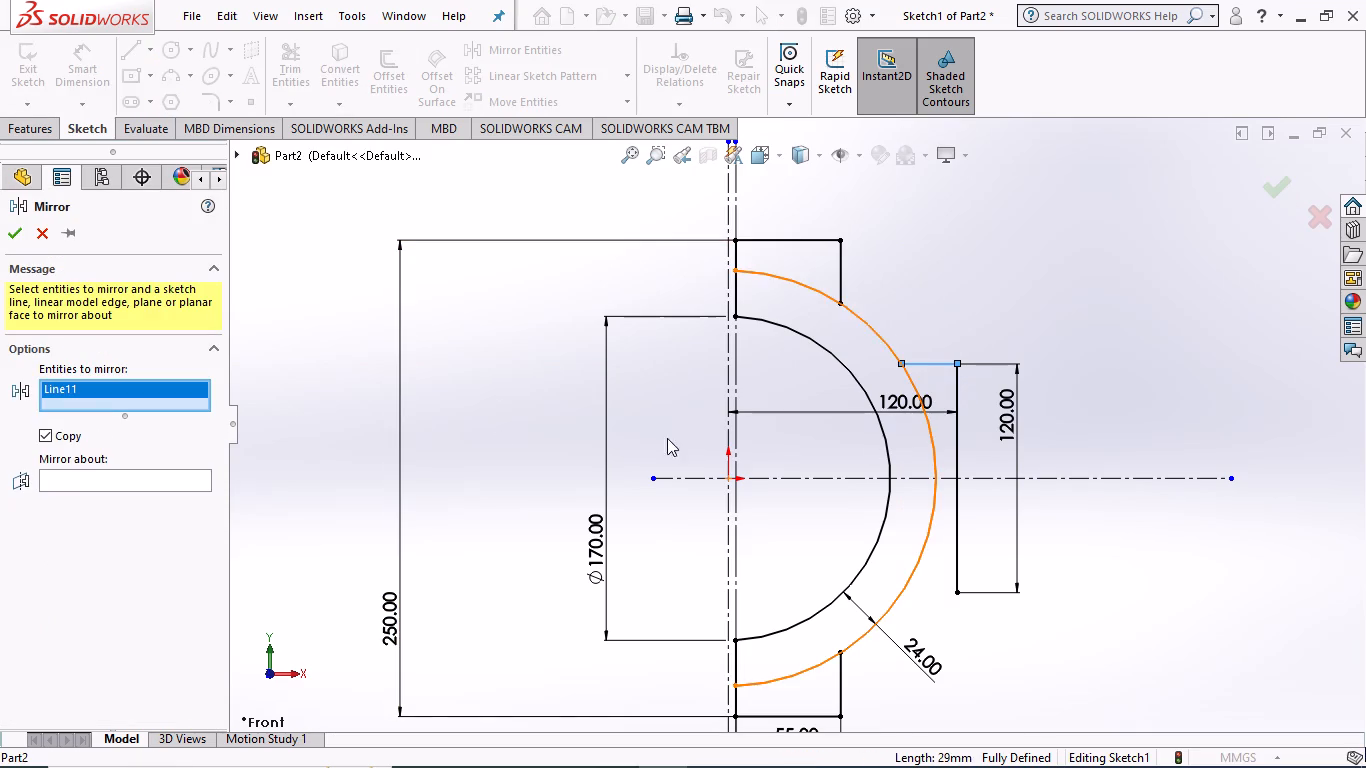
pyautogui.click(93, 479)
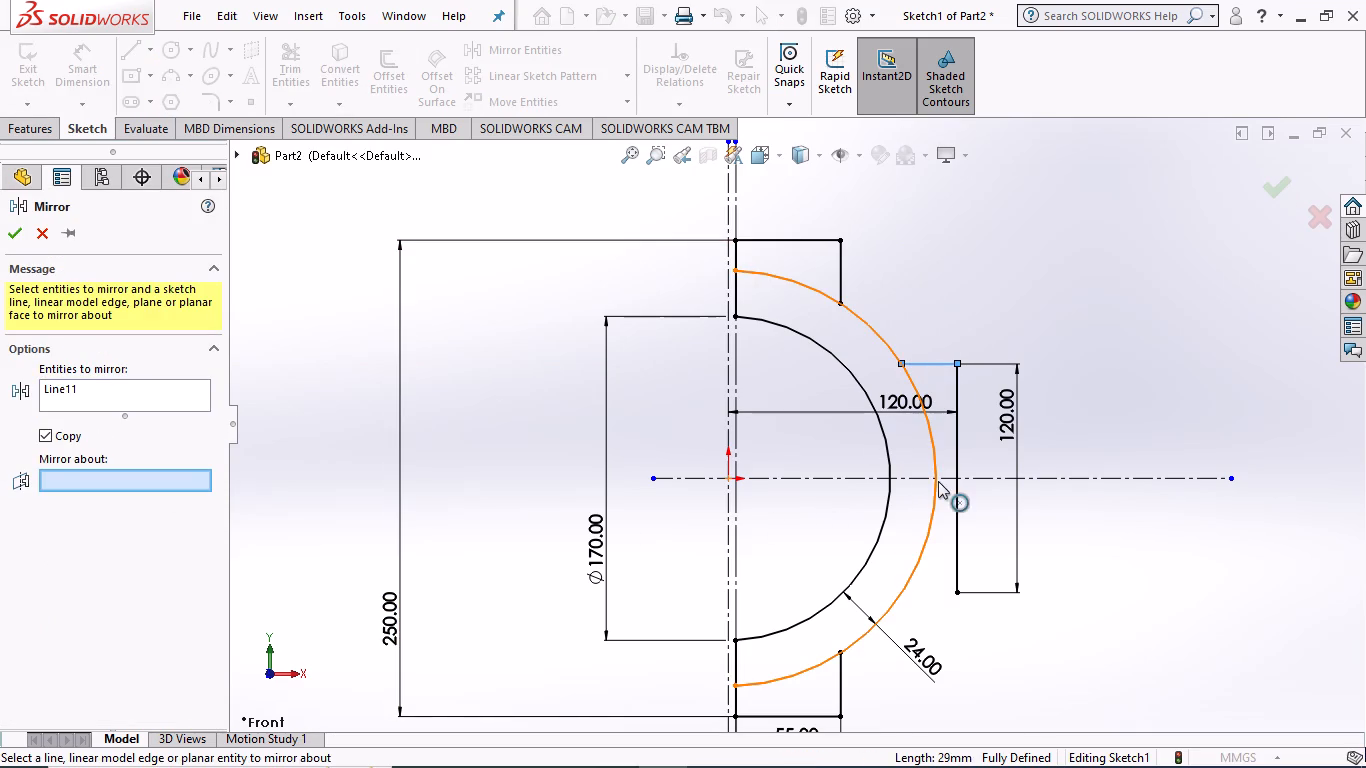
pyautogui.click(943, 477)
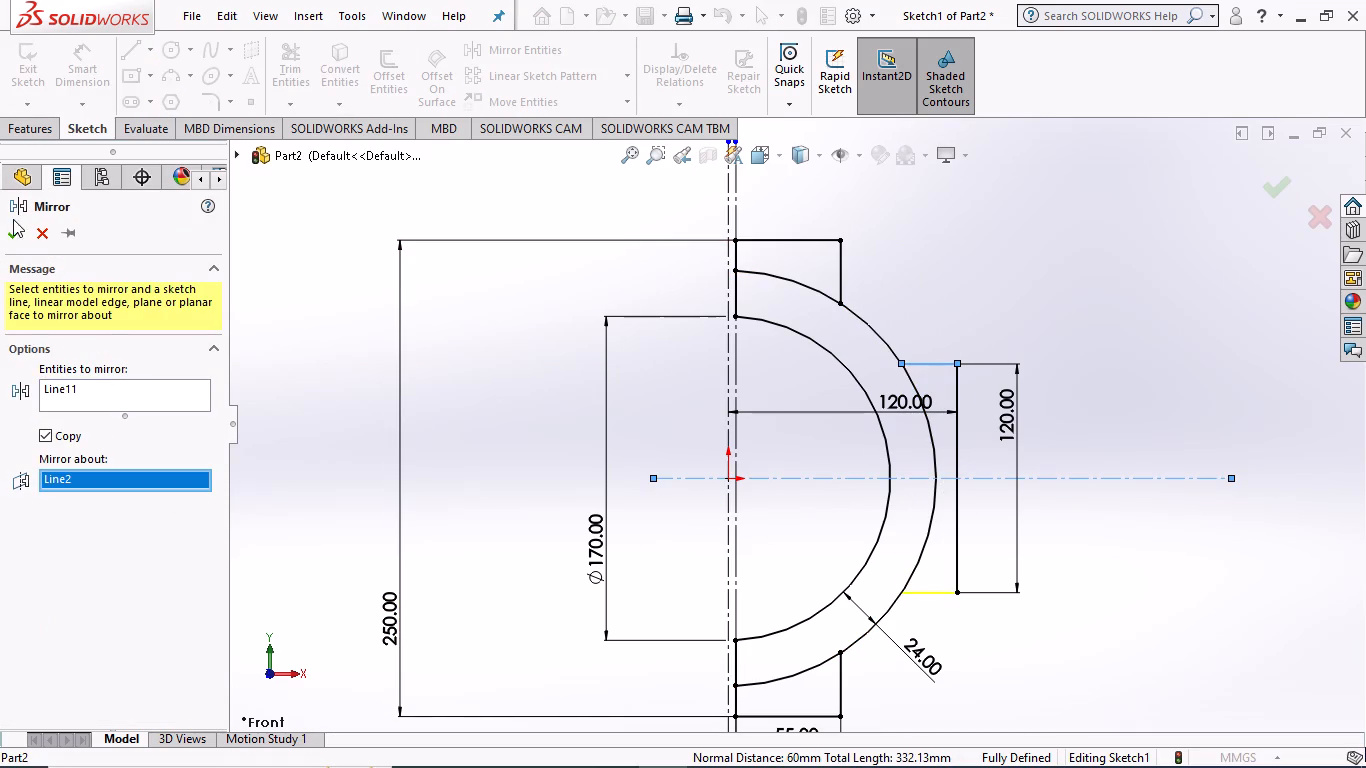
pyautogui.click(14, 233)
# Reposition the horizontal 120 mm distance dimension just below the horizontal centerline.
pyautogui.scroll(1, 890, 472)
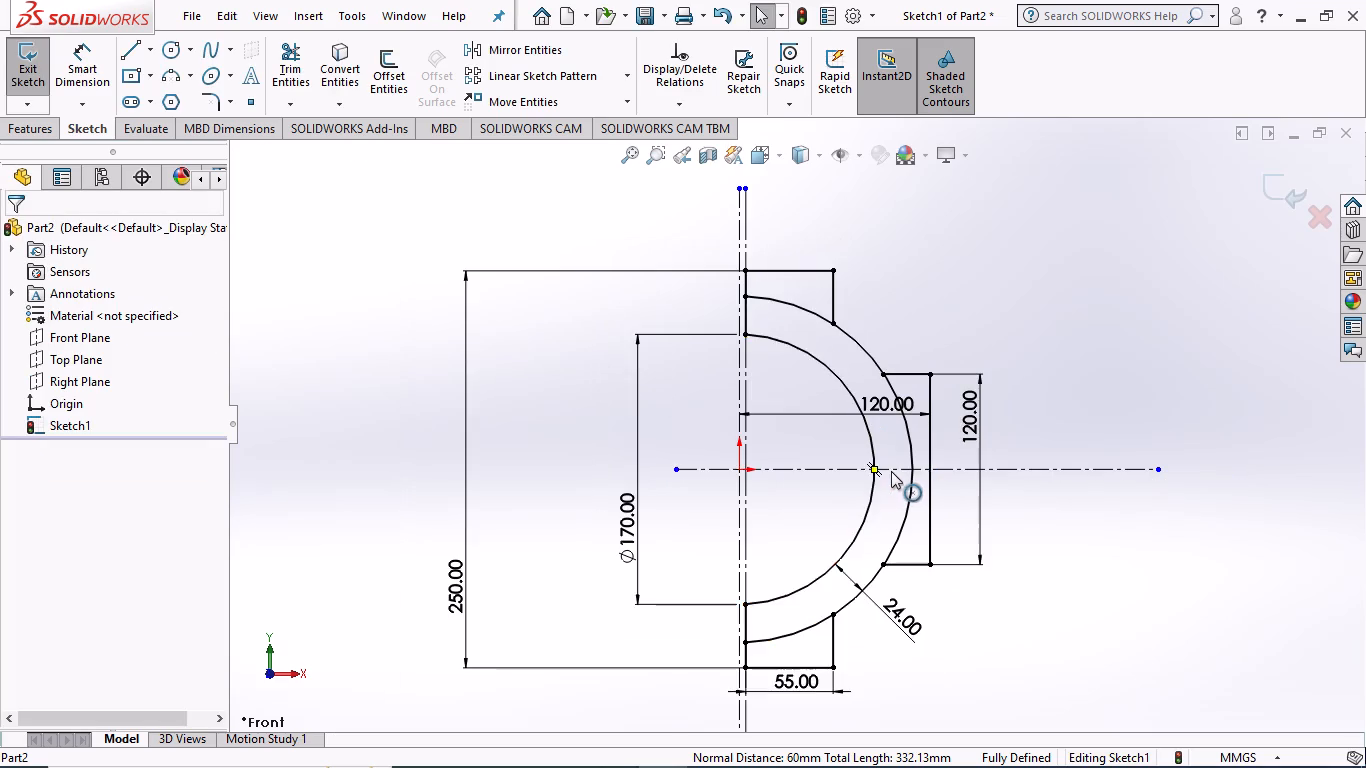
pyautogui.scroll(-2, 891, 471)
pyautogui.scroll(2, 780, 502)
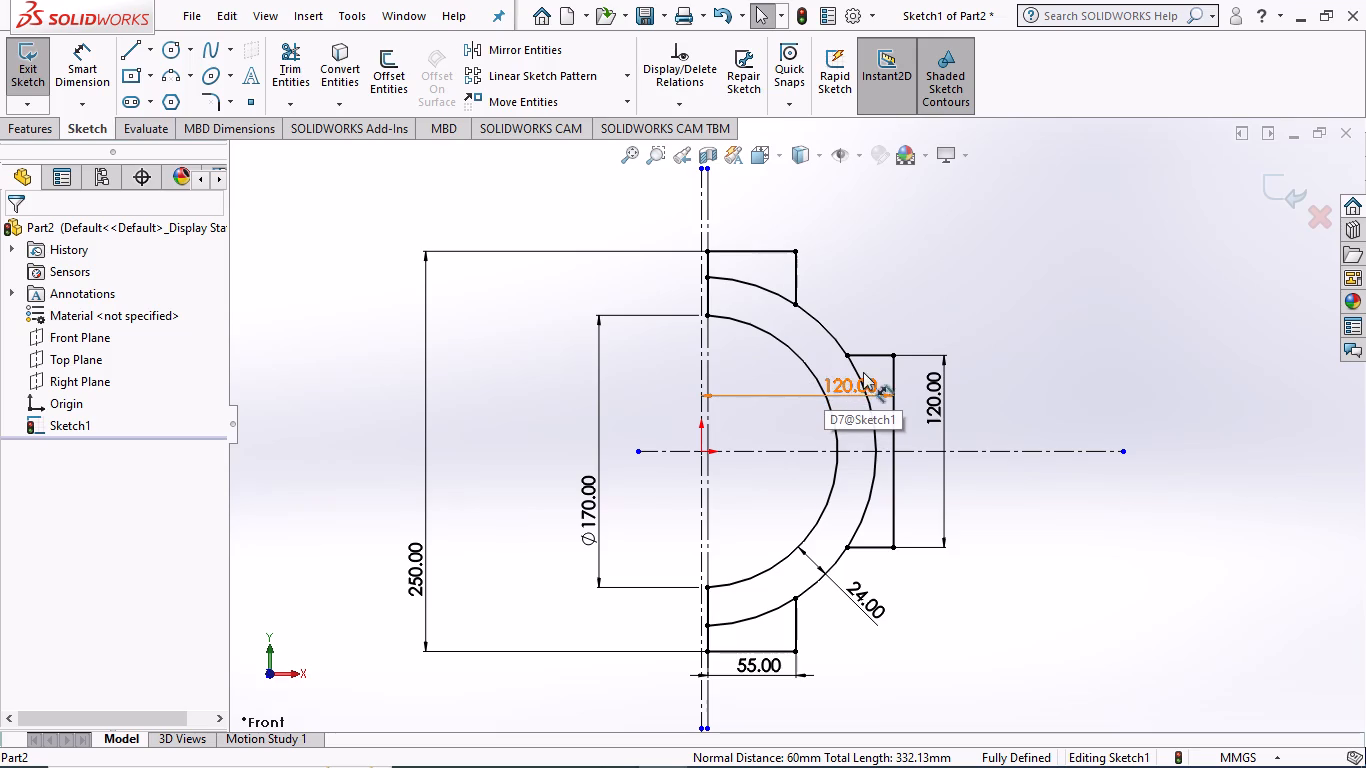
pyautogui.scroll(-2, 733, 406)
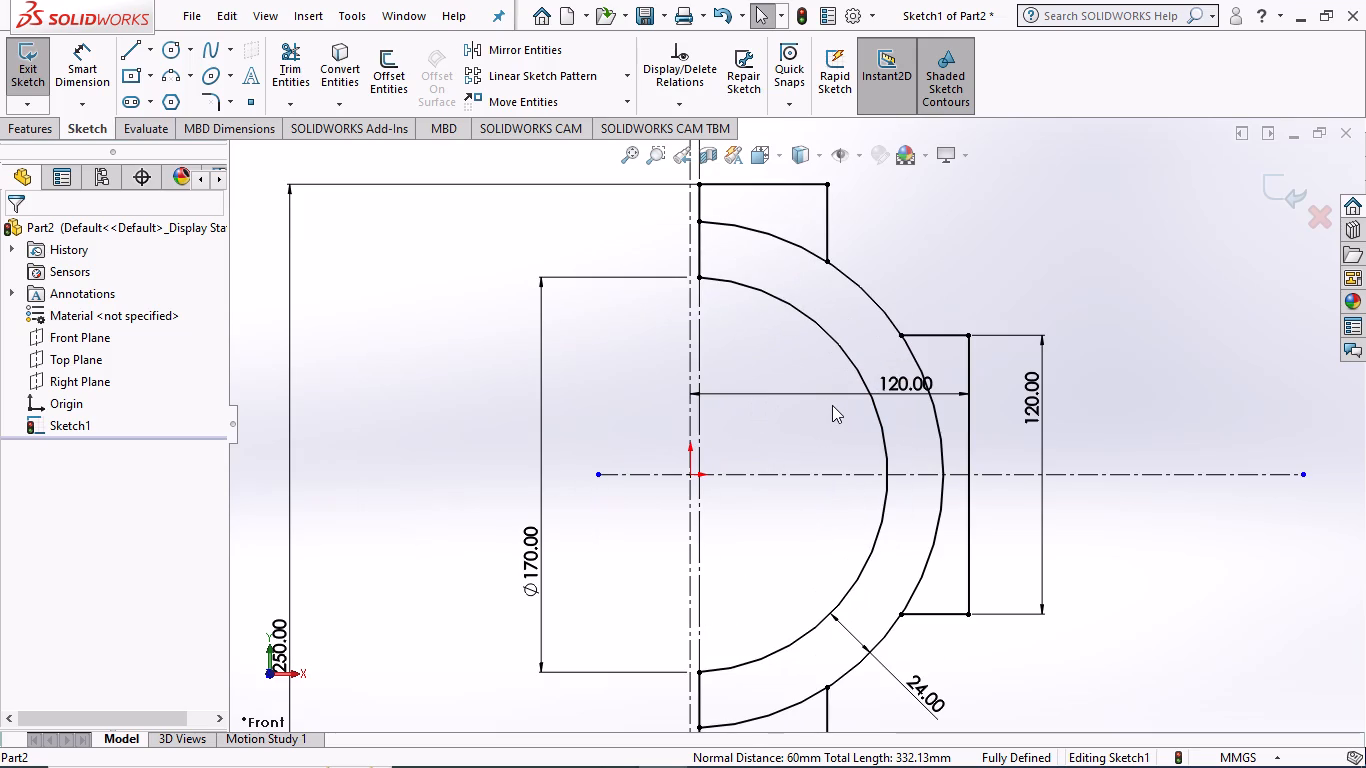
pyautogui.scroll(-1, 961, 352)
pyautogui.moveTo(875, 386); pyautogui.dragTo(853, 514)
pyautogui.scroll(1, 869, 499)
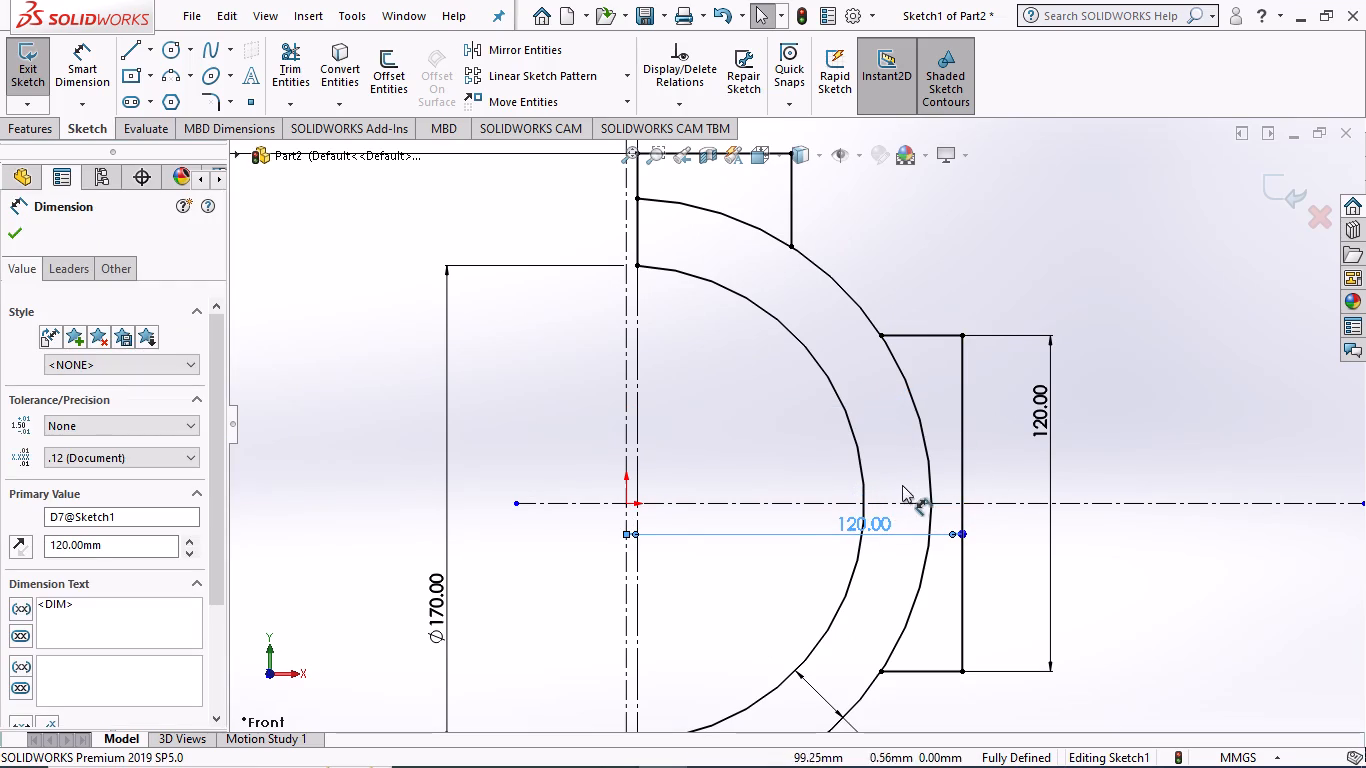
pyautogui.scroll(3, 906, 487)
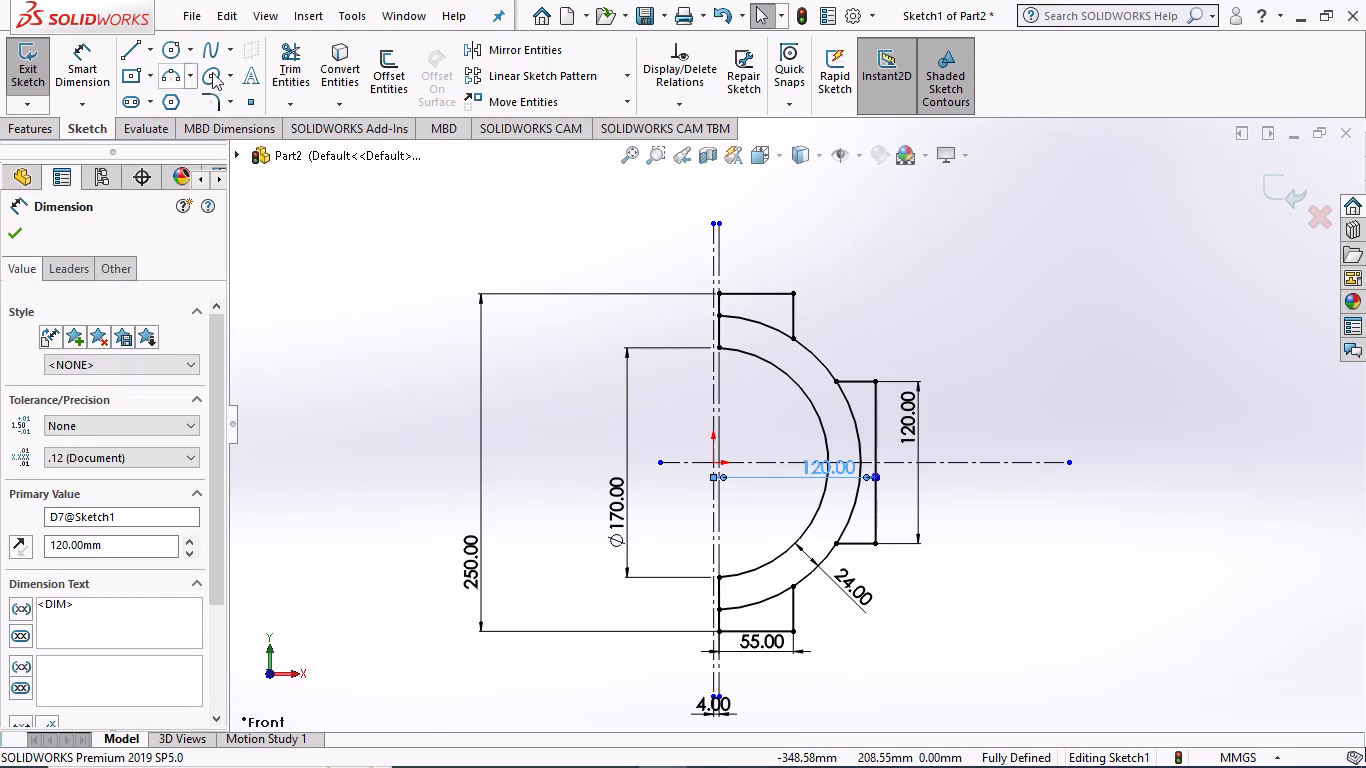
# Trim away the outer arc's portions that lie inside the two end tabs and the side tab.
pyautogui.click(300, 72)
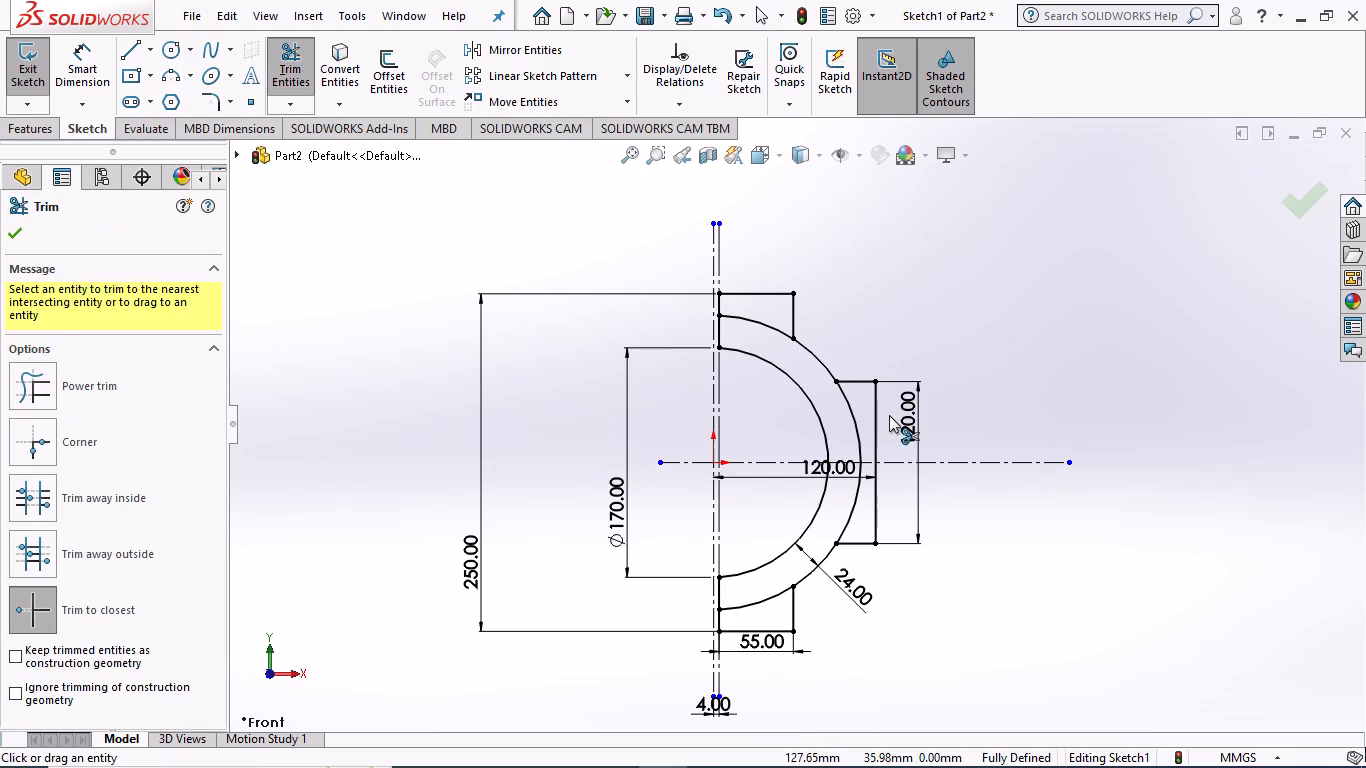
pyautogui.click(767, 324)
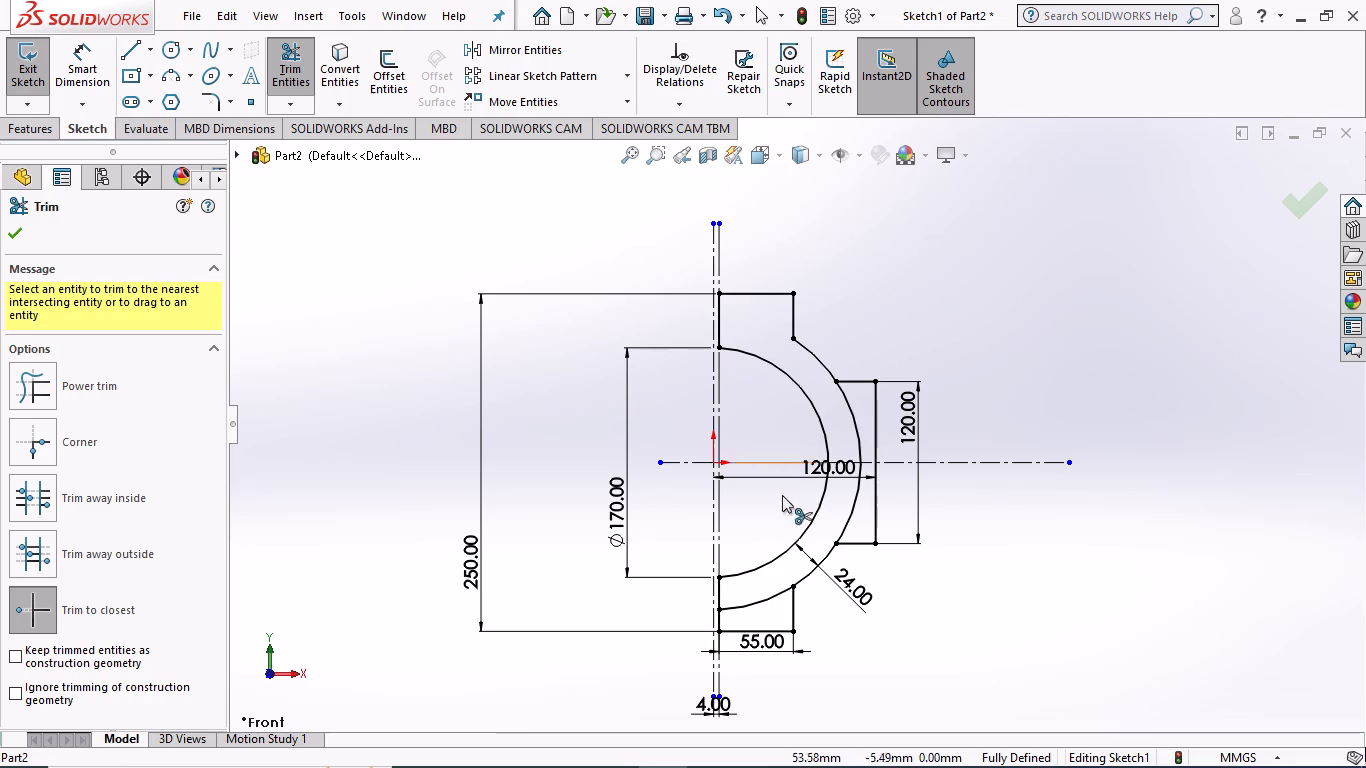
pyautogui.click(769, 596)
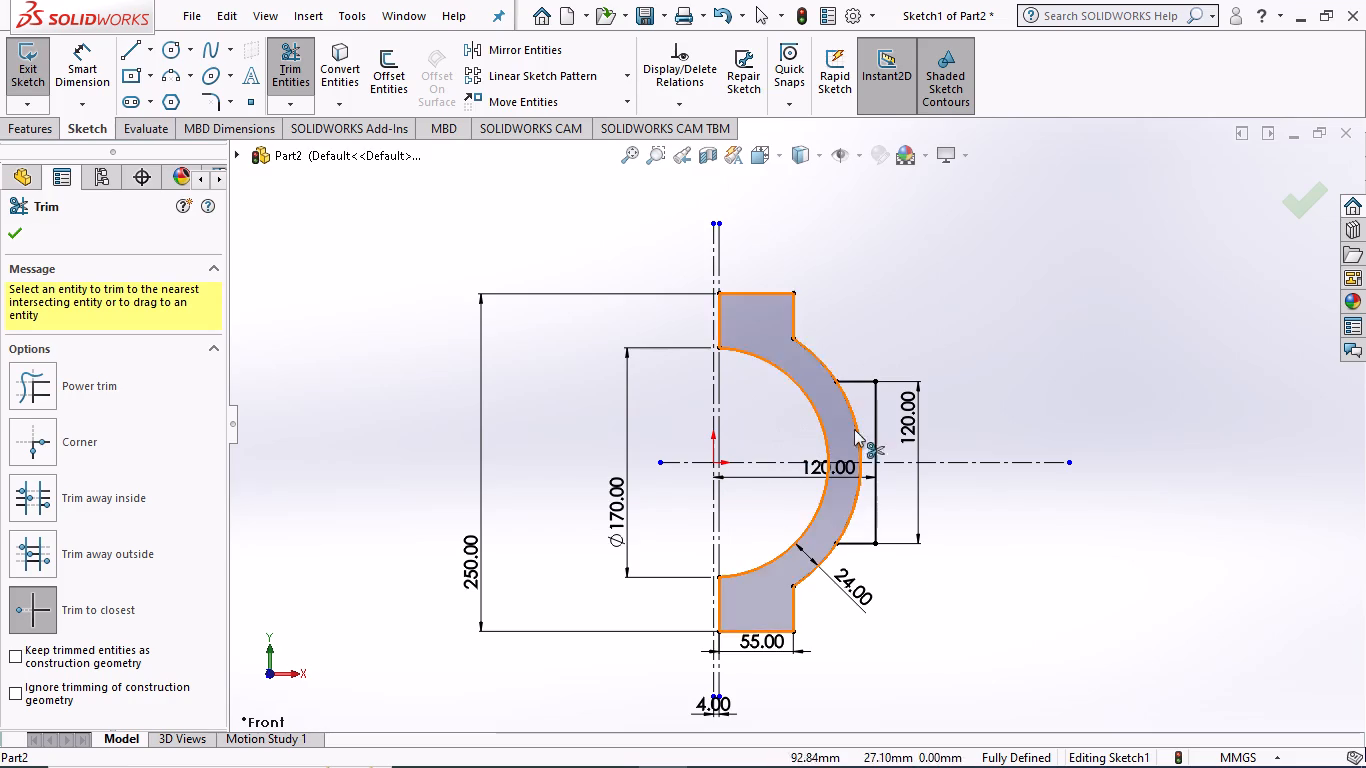
pyautogui.scroll(-1, 868, 450)
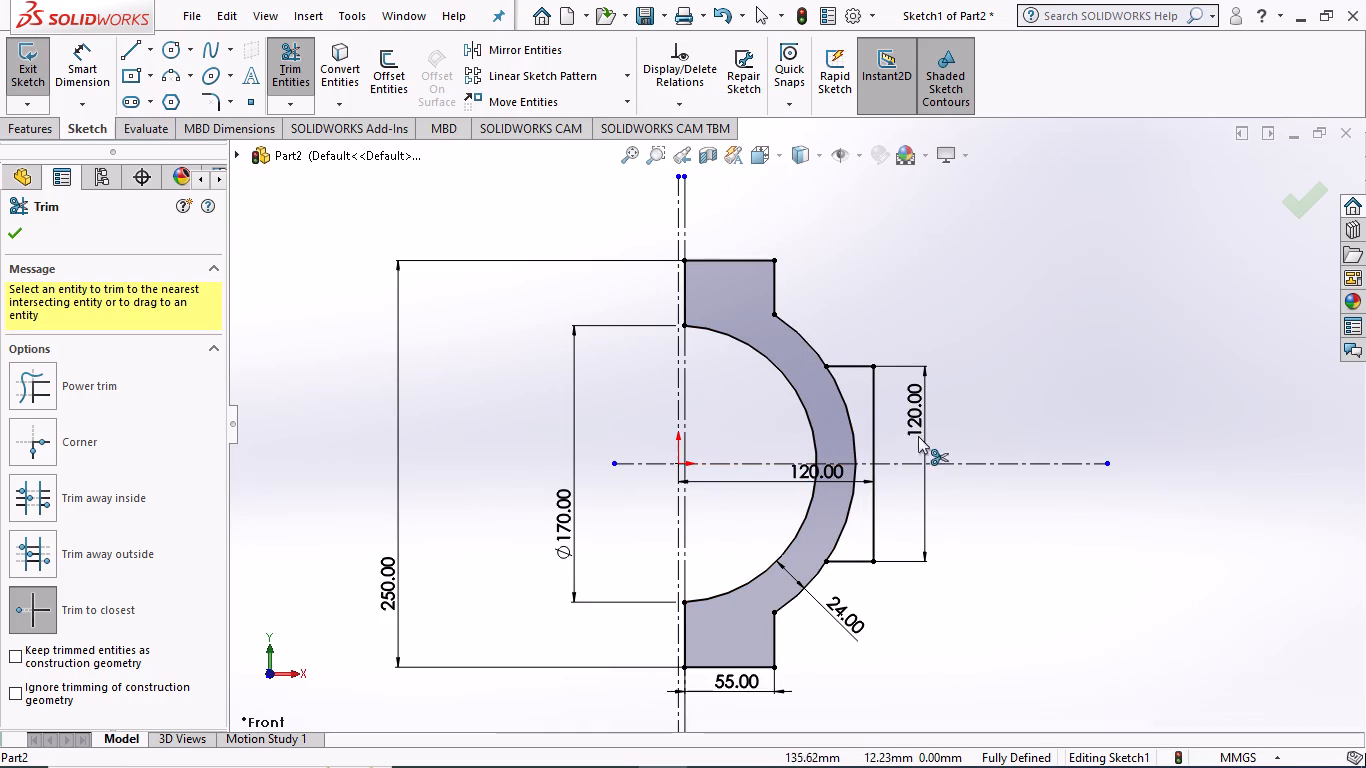
pyautogui.click(848, 408)
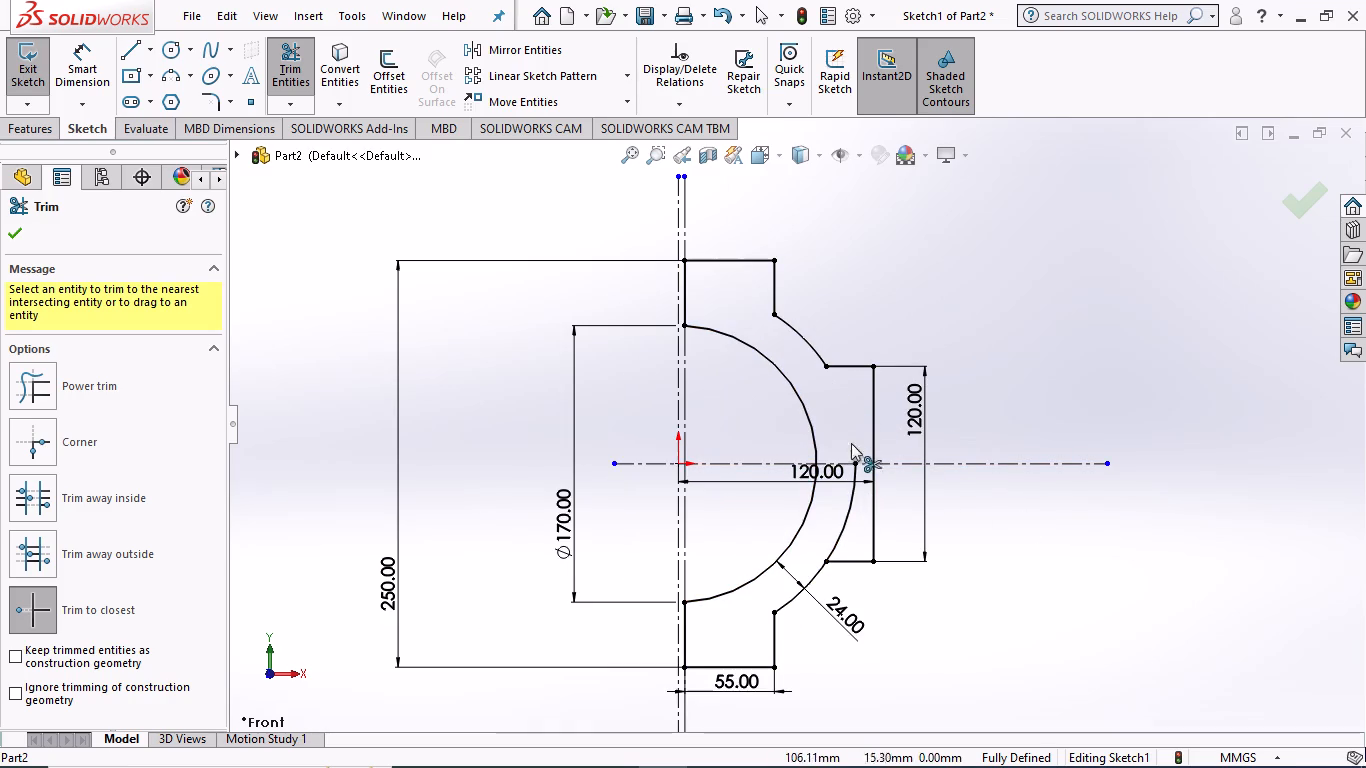
pyautogui.click(849, 509)
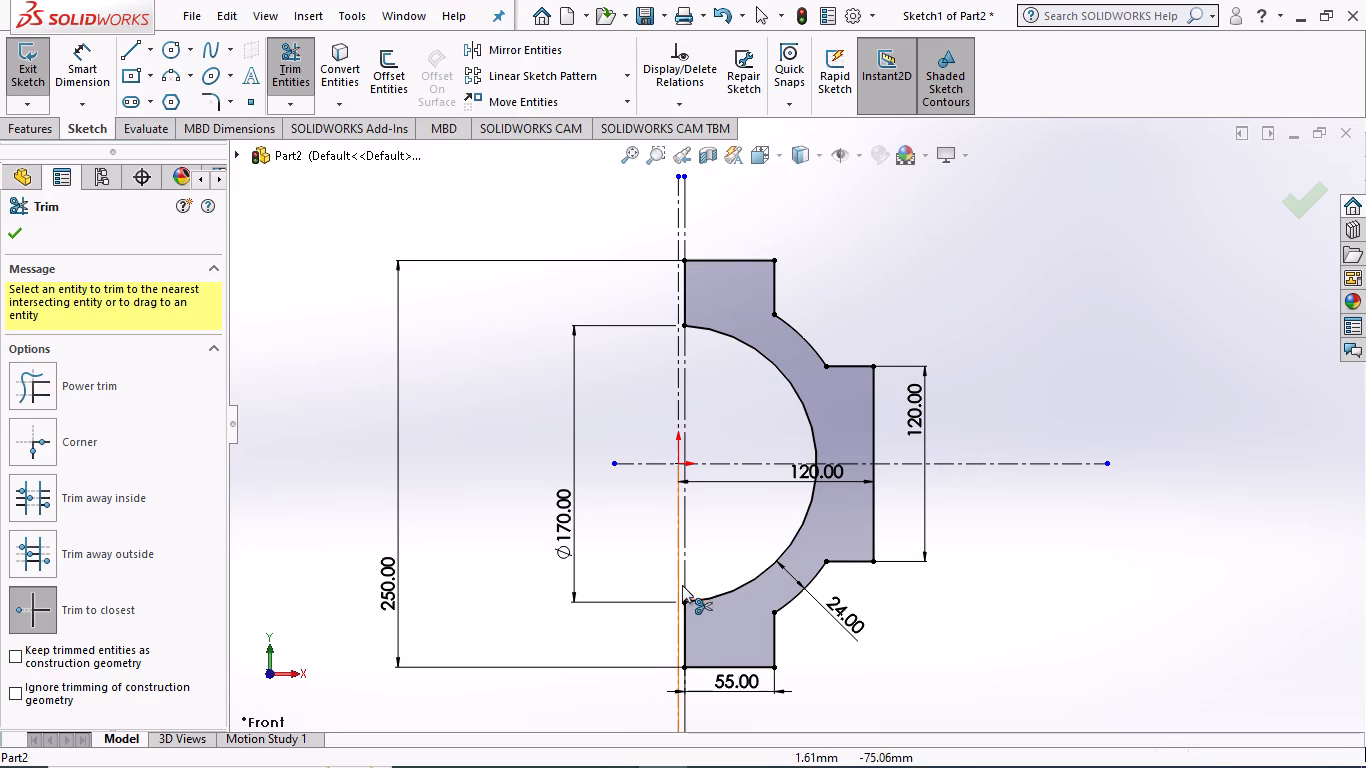
pyautogui.click(9, 233)
# Examine the trimmed half-ring profile up close around both end tabs, the side tab and the dimensions.
pyautogui.scroll(-1, 704, 448)
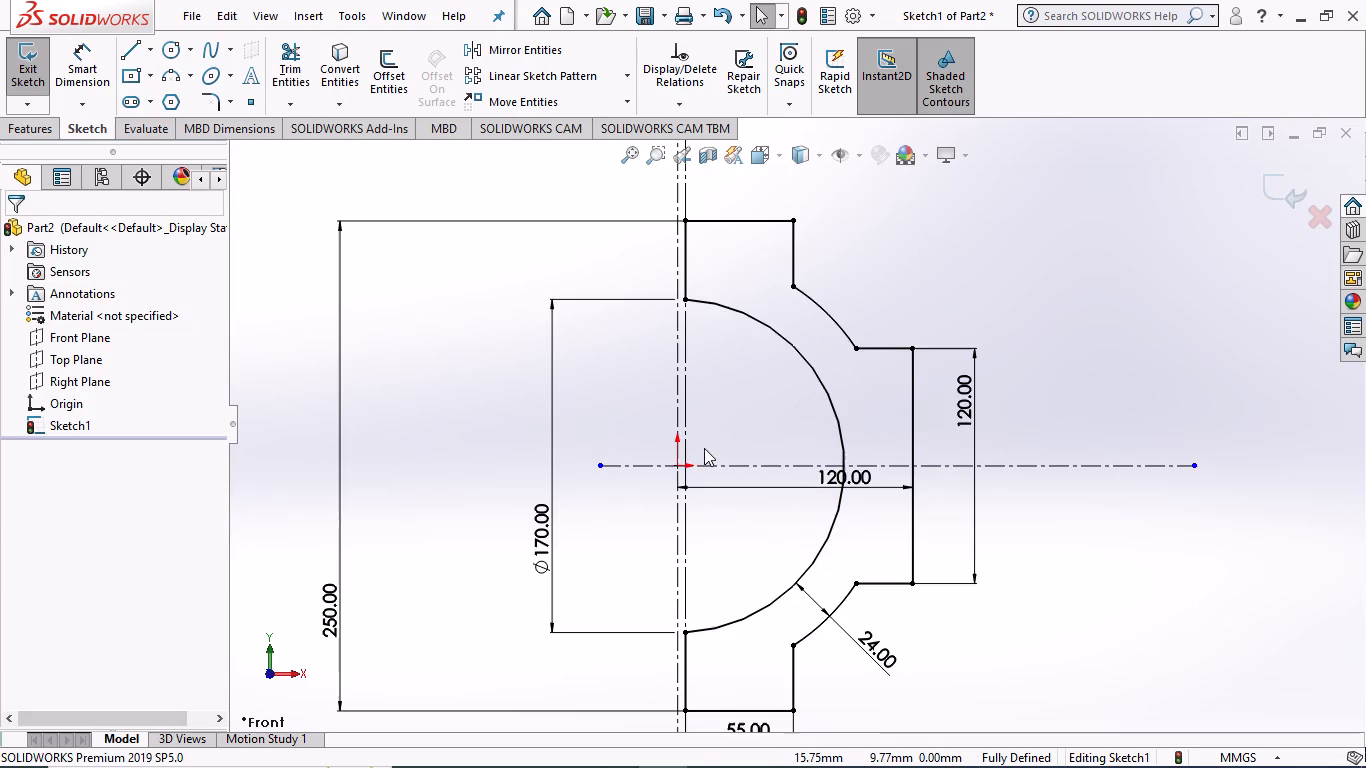
pyautogui.scroll(3, 756, 450)
pyautogui.scroll(-2, 791, 522)
pyautogui.scroll(1, 788, 575)
pyautogui.scroll(-1, 788, 572)
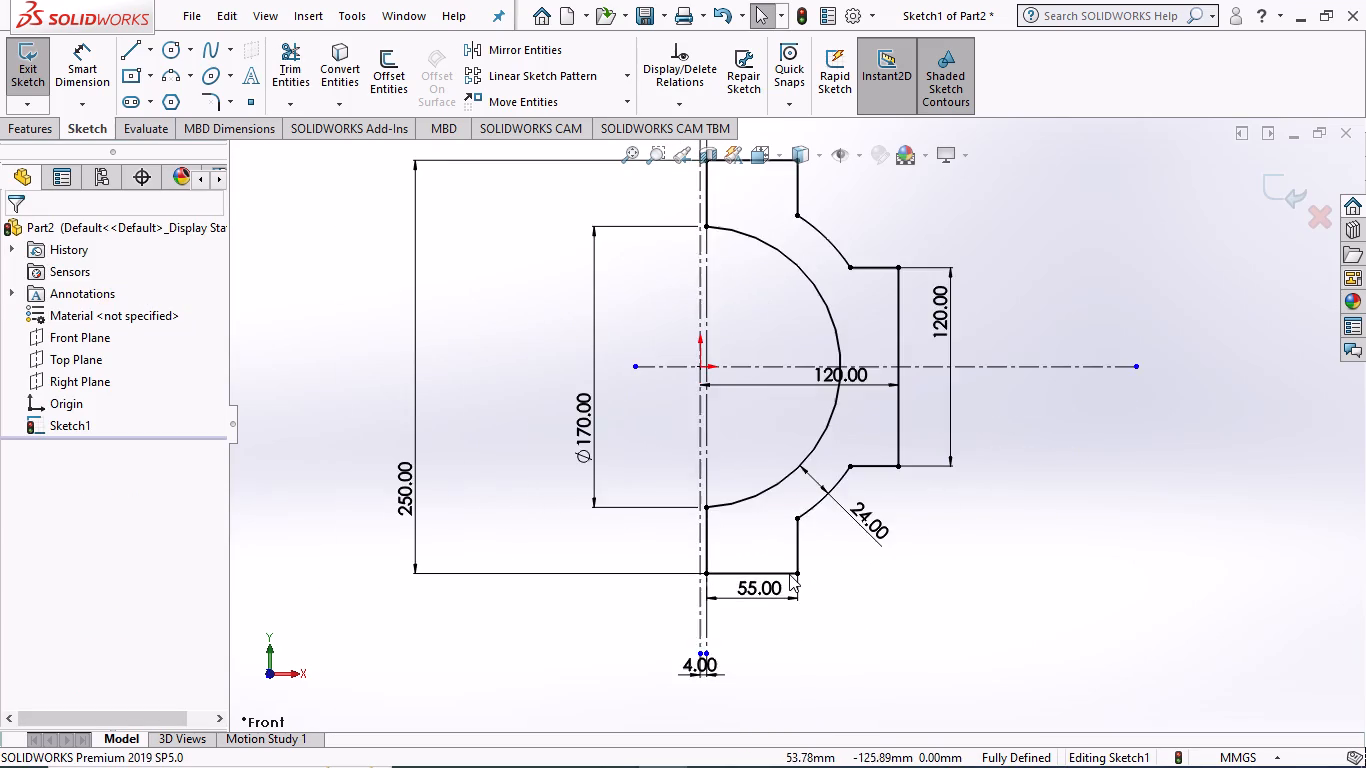
pyautogui.scroll(-6, 743, 542)
pyautogui.scroll(2, 746, 513)
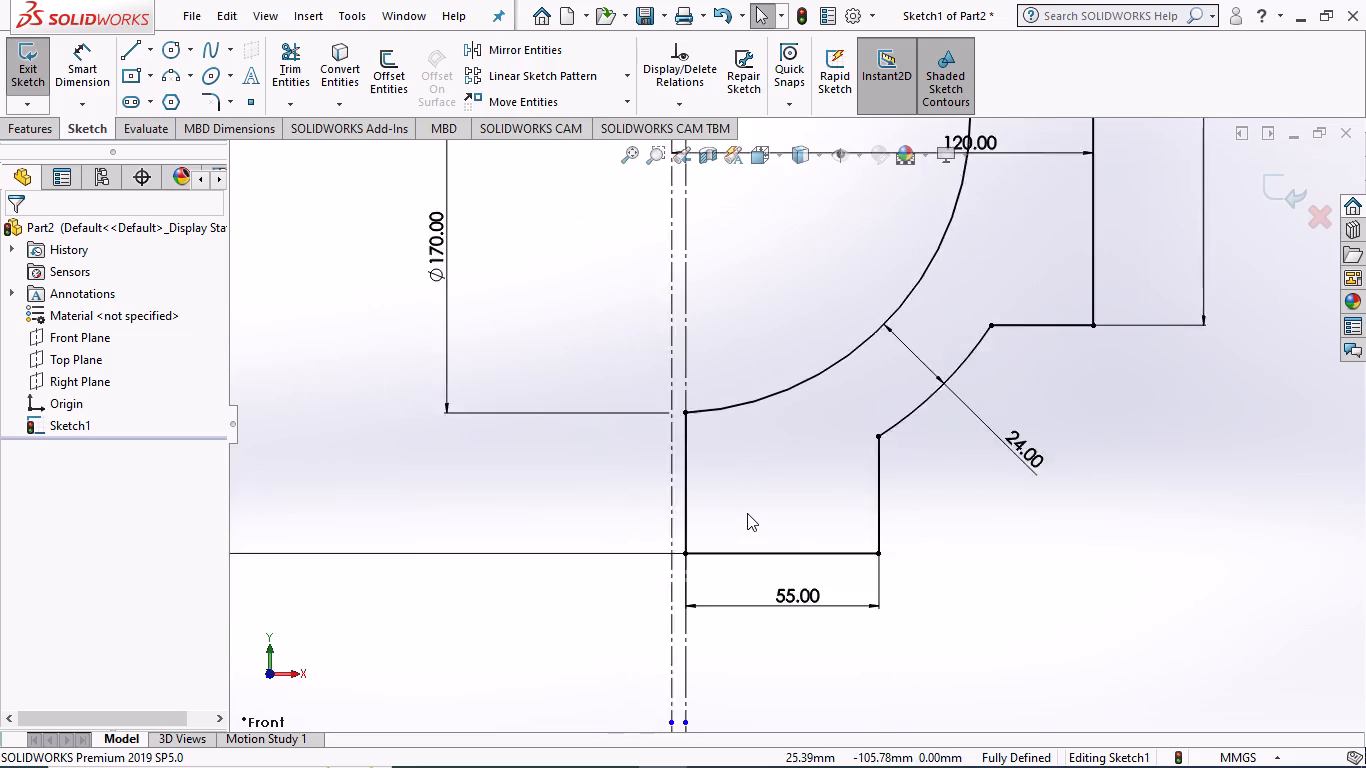
pyautogui.scroll(6, 747, 513)
pyautogui.scroll(2, 787, 266)
pyautogui.scroll(-2, 789, 261)
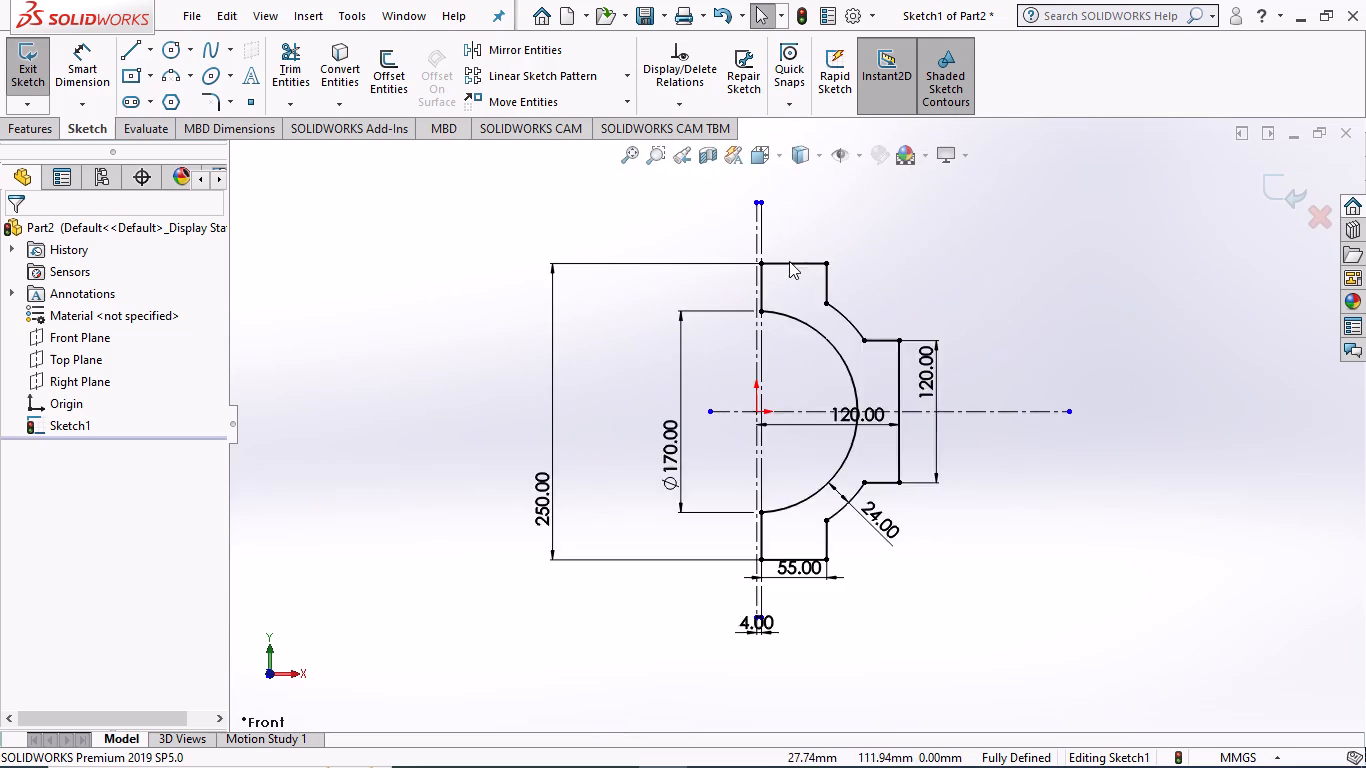
pyautogui.scroll(-9, 789, 261)
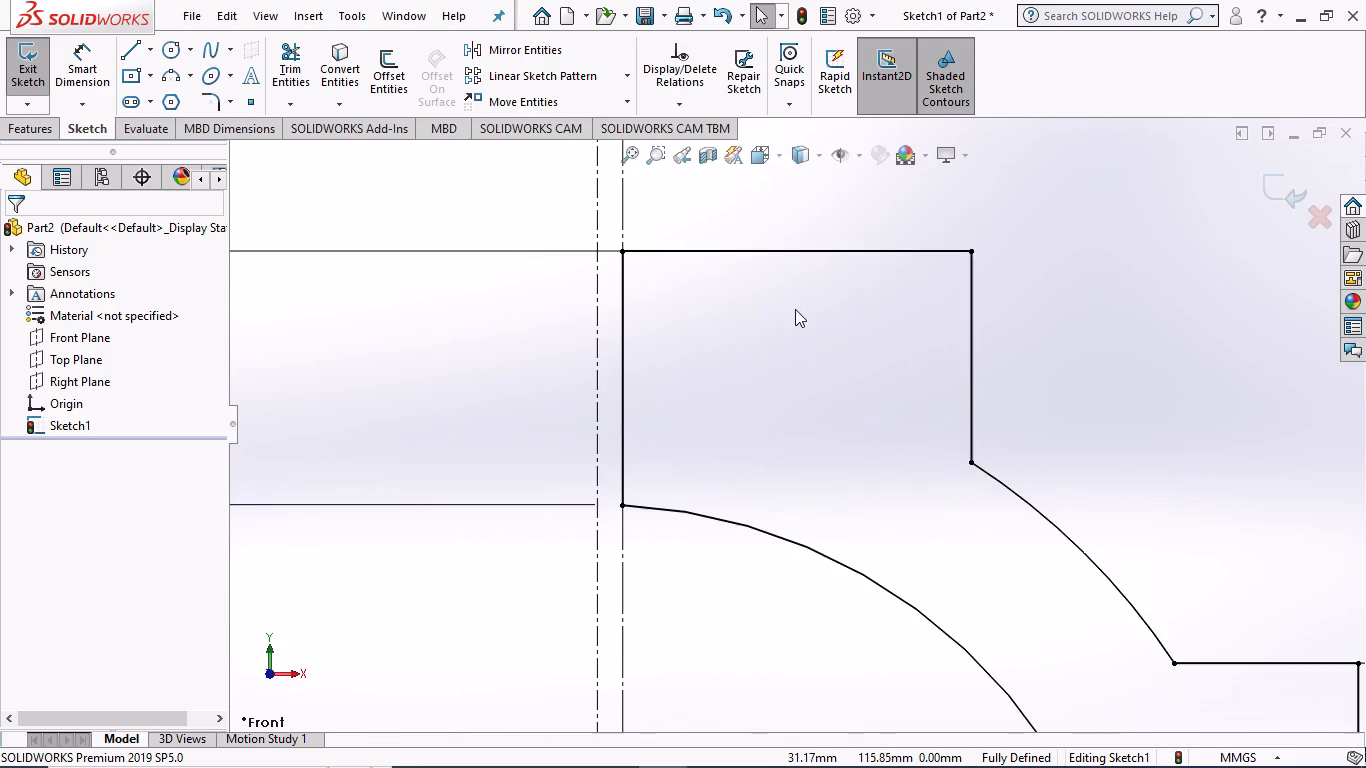
pyautogui.scroll(11, 791, 316)
pyautogui.scroll(-2, 851, 603)
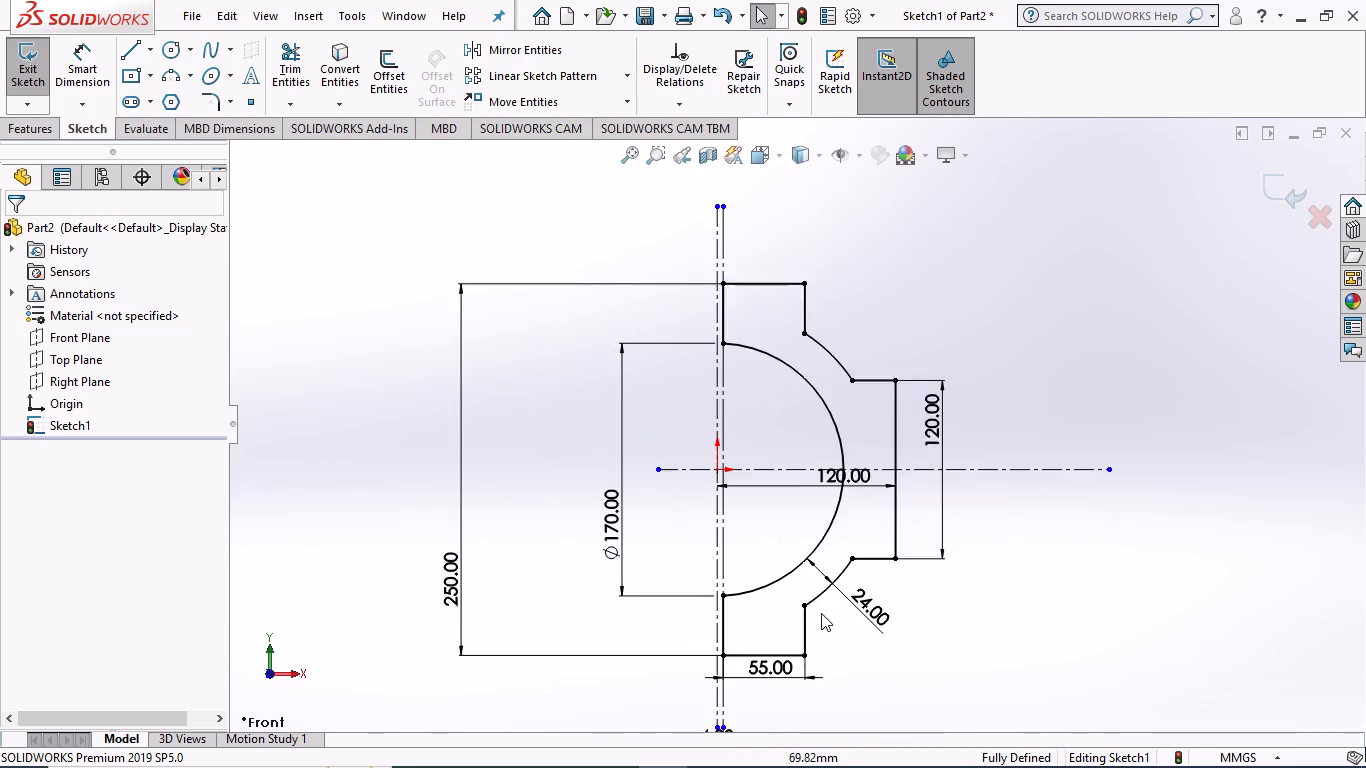
pyautogui.scroll(-10, 821, 613)
pyautogui.scroll(1, 744, 583)
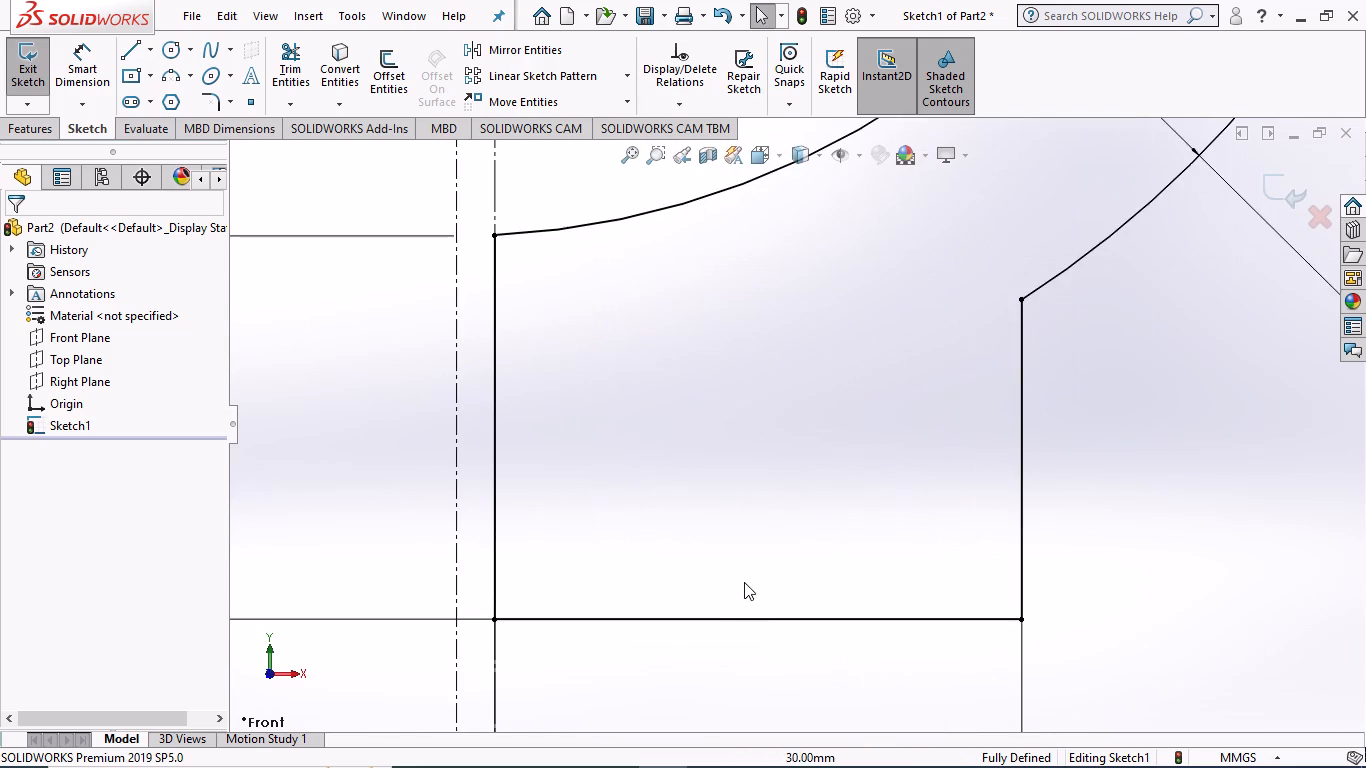
pyautogui.scroll(10, 744, 582)
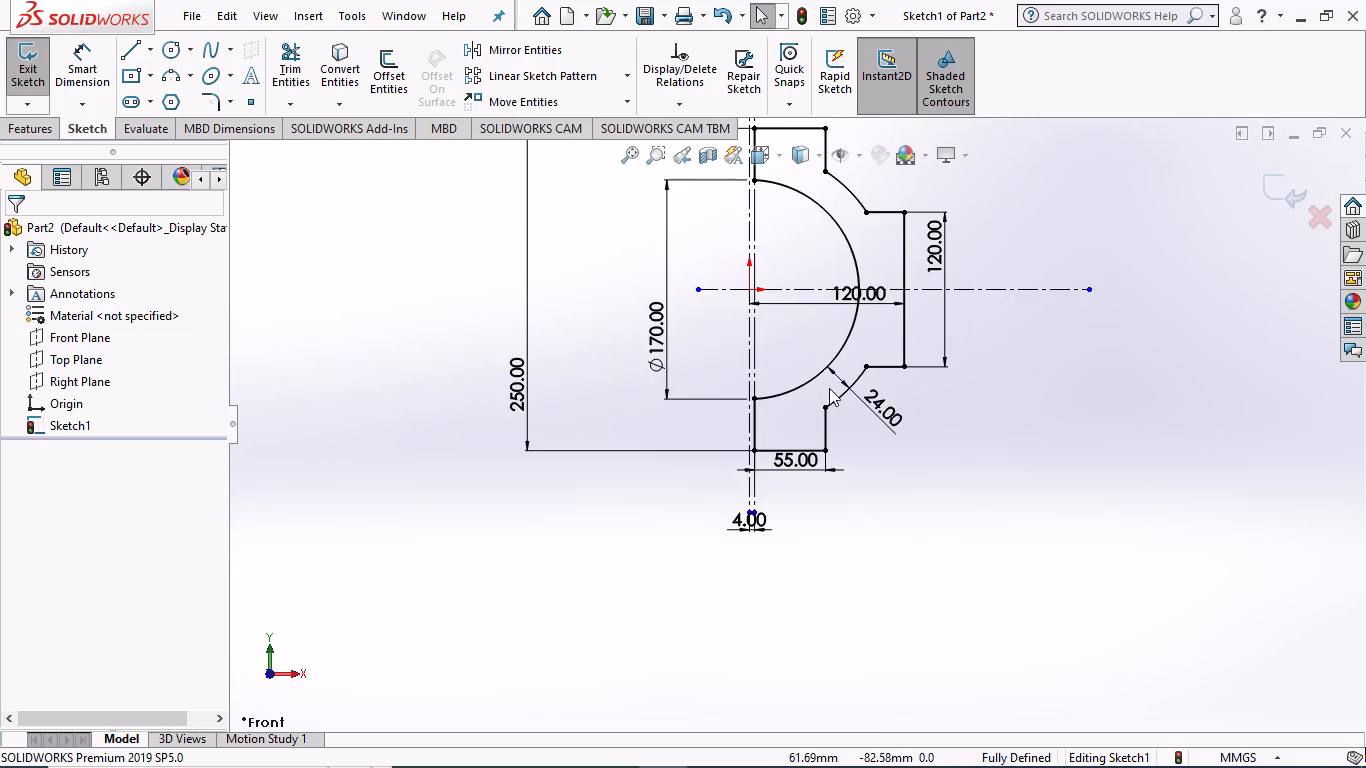
pyautogui.scroll(1, 829, 381)
pyautogui.scroll(-5, 829, 381)
pyautogui.scroll(6, 813, 269)
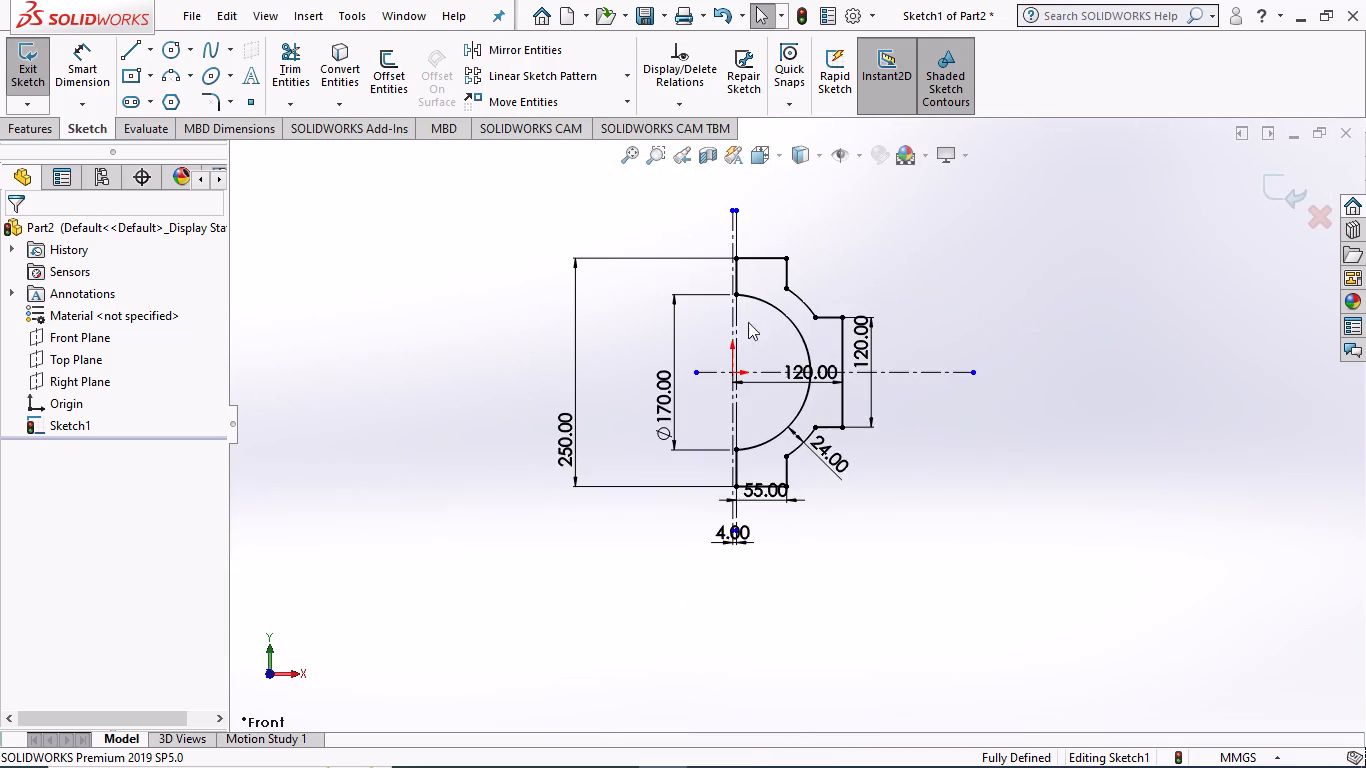
pyautogui.scroll(-6, 742, 336)
pyautogui.scroll(-8, 837, 372)
pyautogui.scroll(9, 779, 330)
pyautogui.scroll(2, 863, 452)
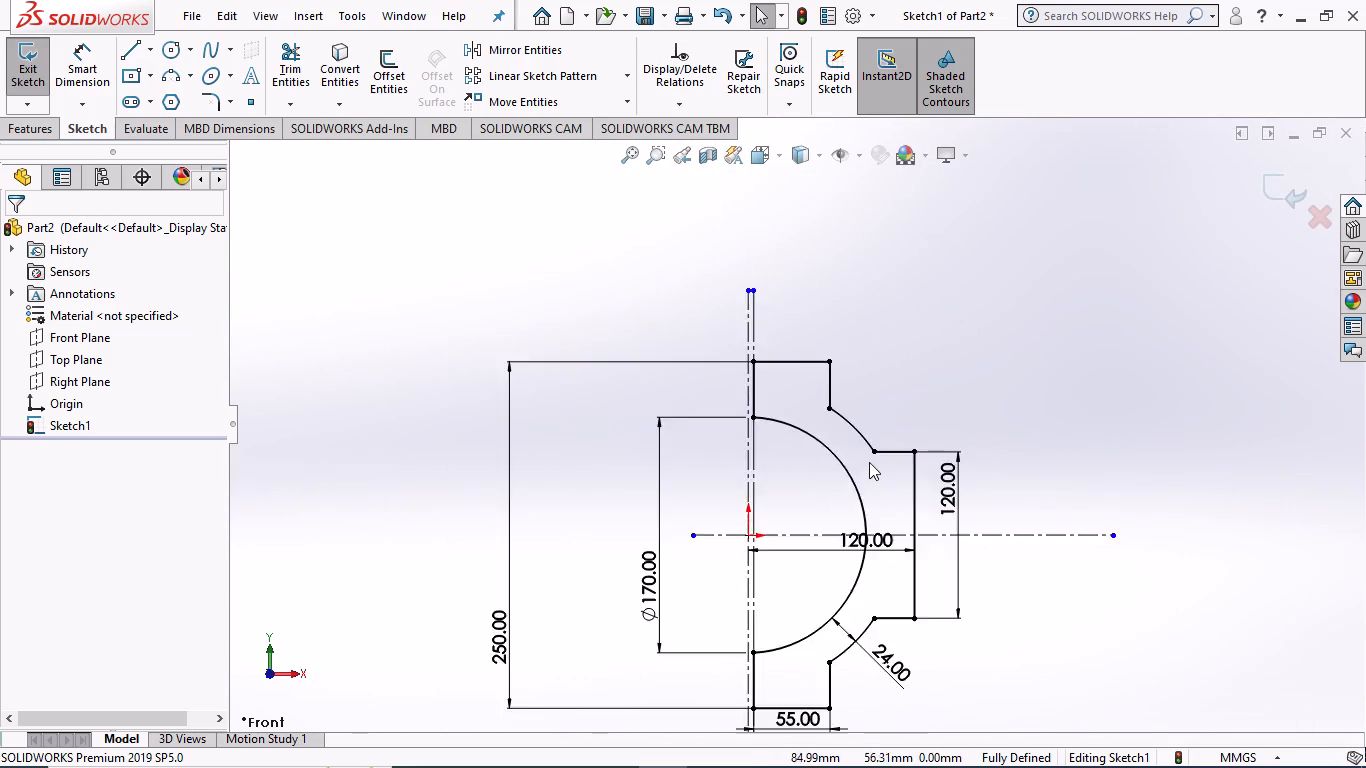
pyautogui.scroll(3, 869, 462)
pyautogui.scroll(-2, 877, 503)
pyautogui.scroll(-9, 753, 581)
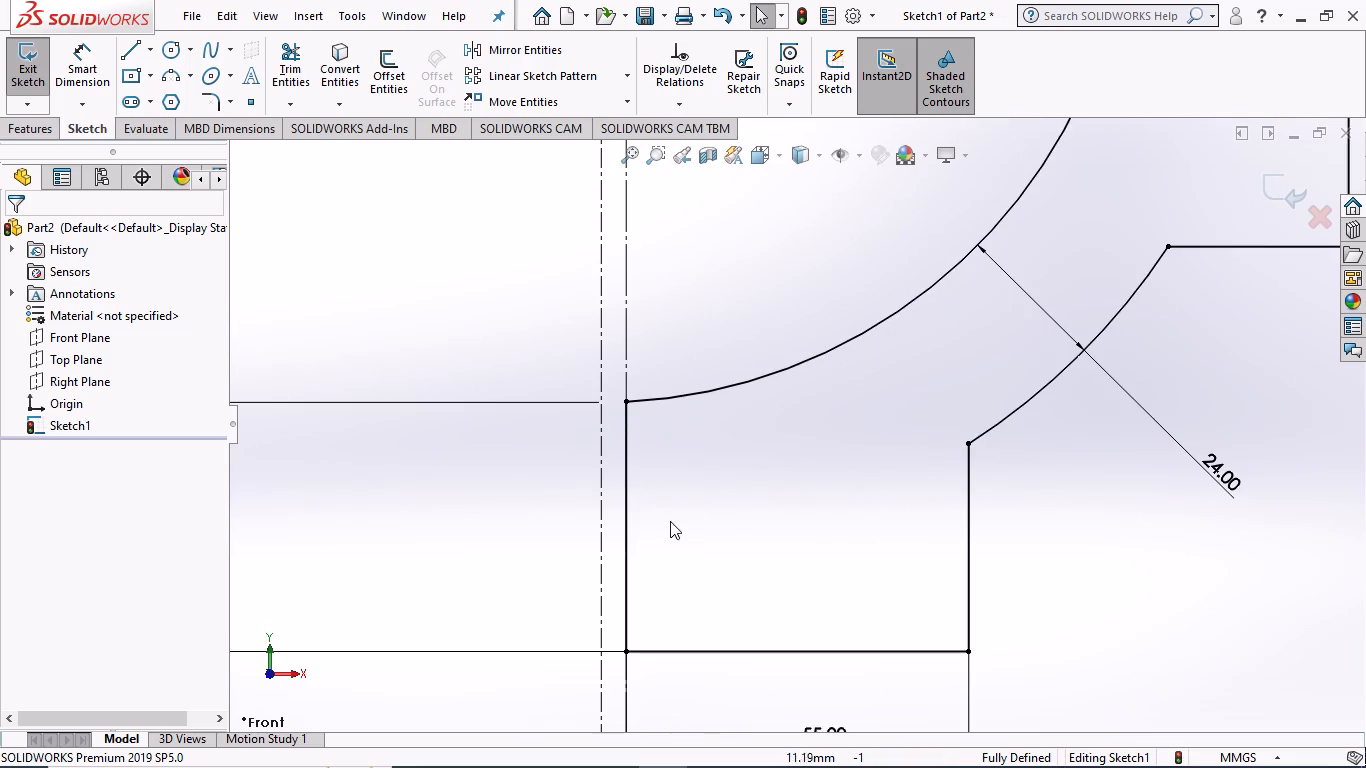
pyautogui.scroll(-3, 664, 504)
pyautogui.scroll(7, 664, 479)
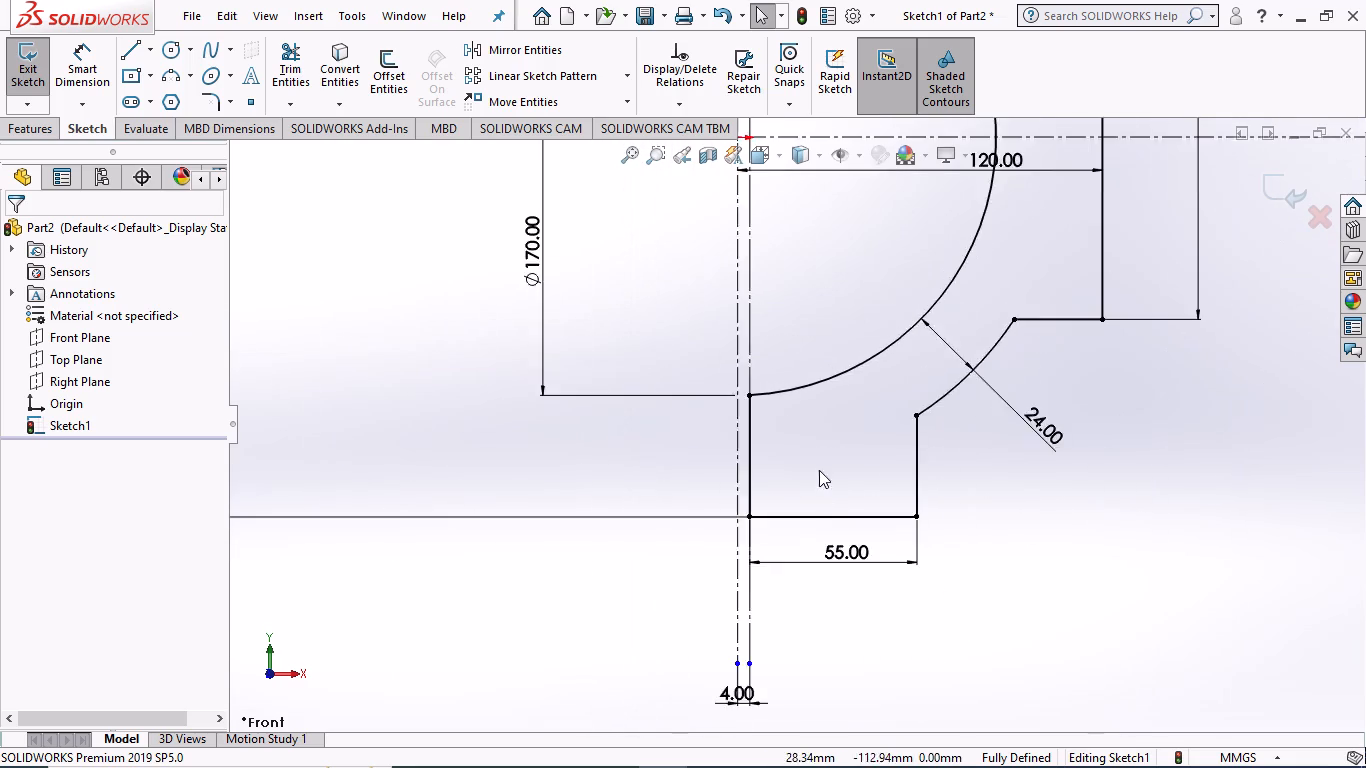
pyautogui.scroll(4, 819, 470)
pyautogui.scroll(5, 897, 315)
pyautogui.scroll(-3, 822, 284)
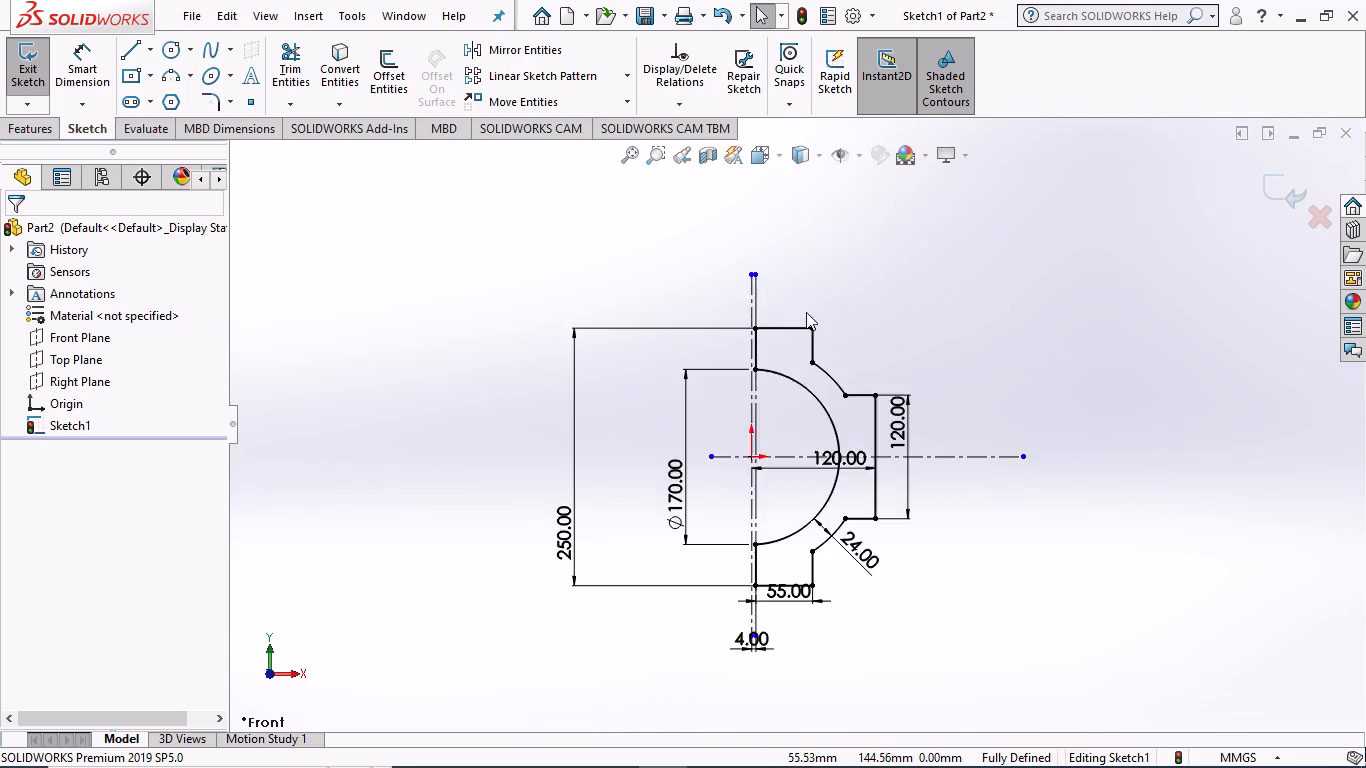
pyautogui.scroll(-2, 806, 312)
pyautogui.scroll(-3, 741, 503)
pyautogui.scroll(-3, 793, 587)
pyautogui.scroll(5, 812, 531)
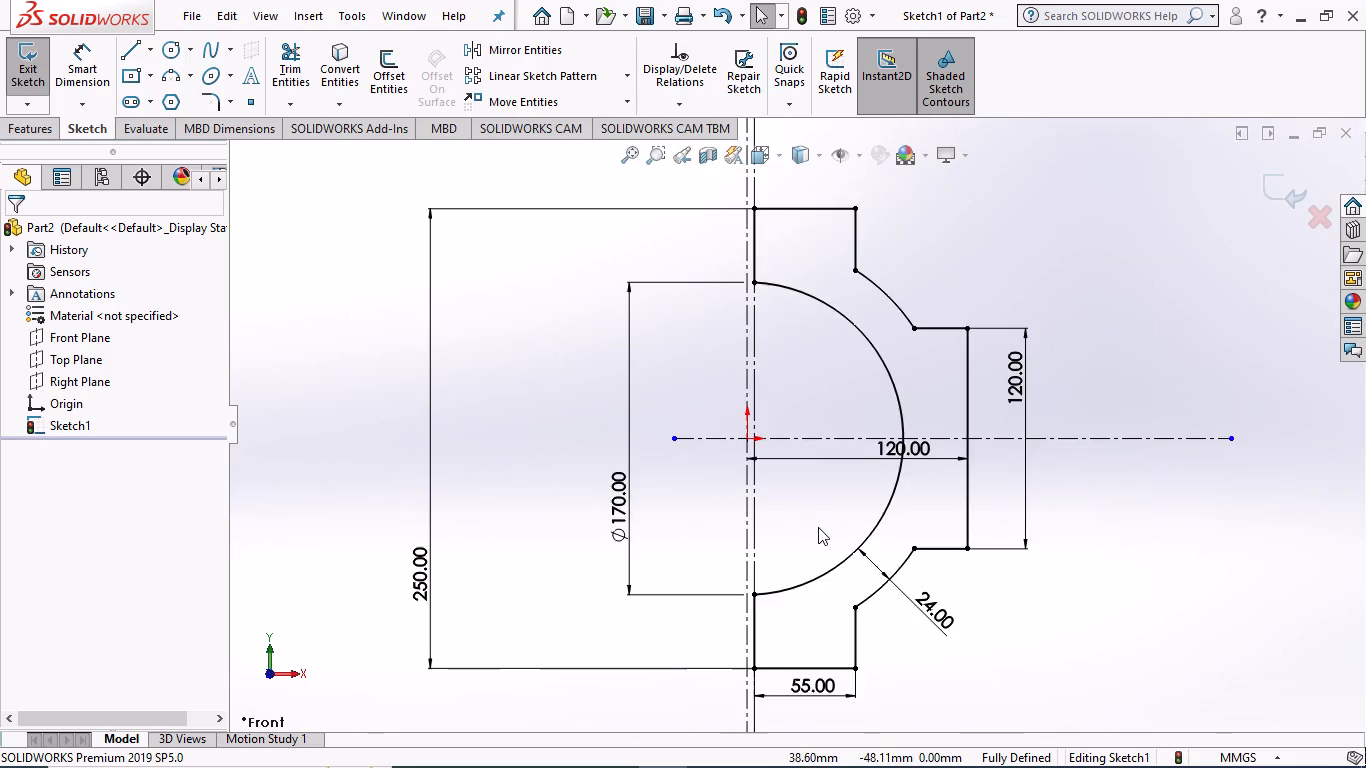
pyautogui.scroll(-2, 793, 522)
pyautogui.scroll(3, 795, 519)
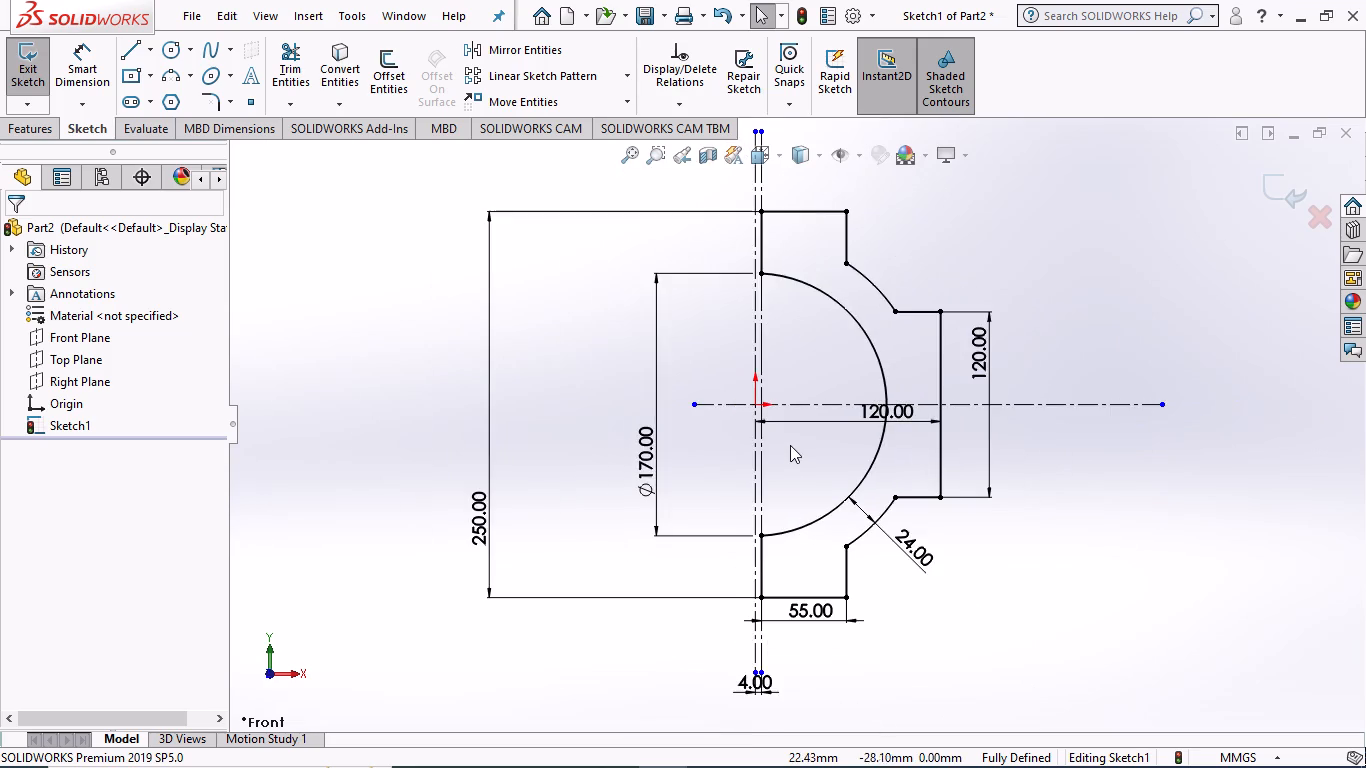
pyautogui.scroll(-2, 790, 444)
pyautogui.scroll(2, 790, 449)
pyautogui.scroll(-1, 792, 445)
pyautogui.scroll(1, 792, 445)
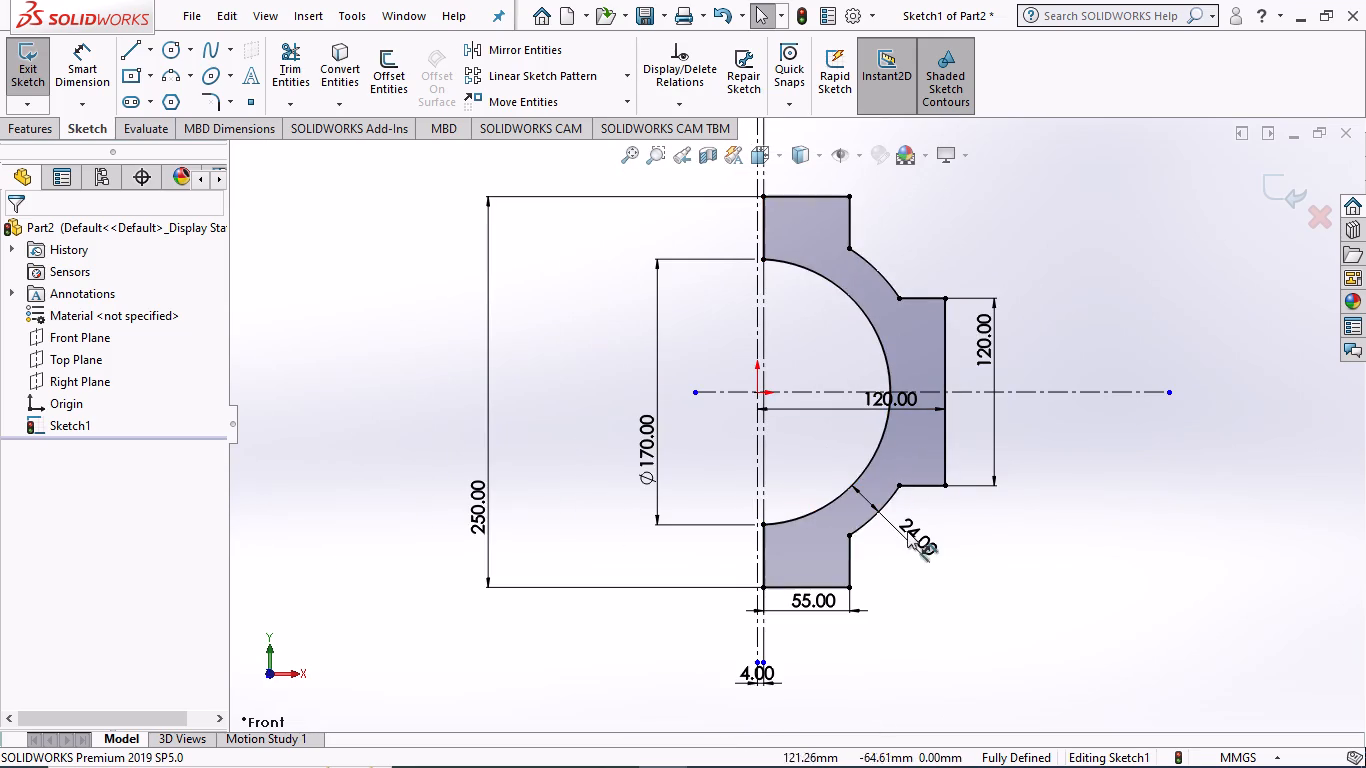
# Extrude the half-ring profile as a Mid Plane boss with a depth of 42 mm.
pyautogui.click(42, 123)
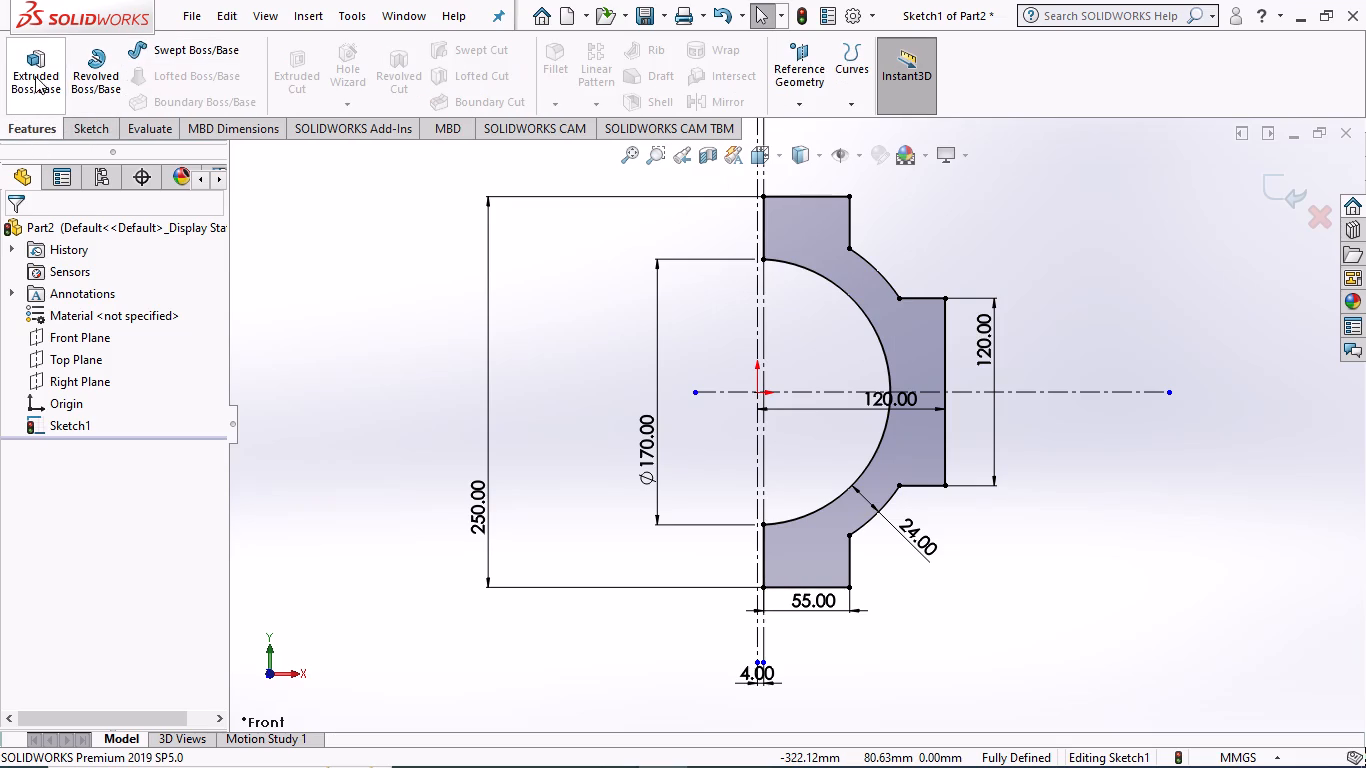
pyautogui.click(35, 76)
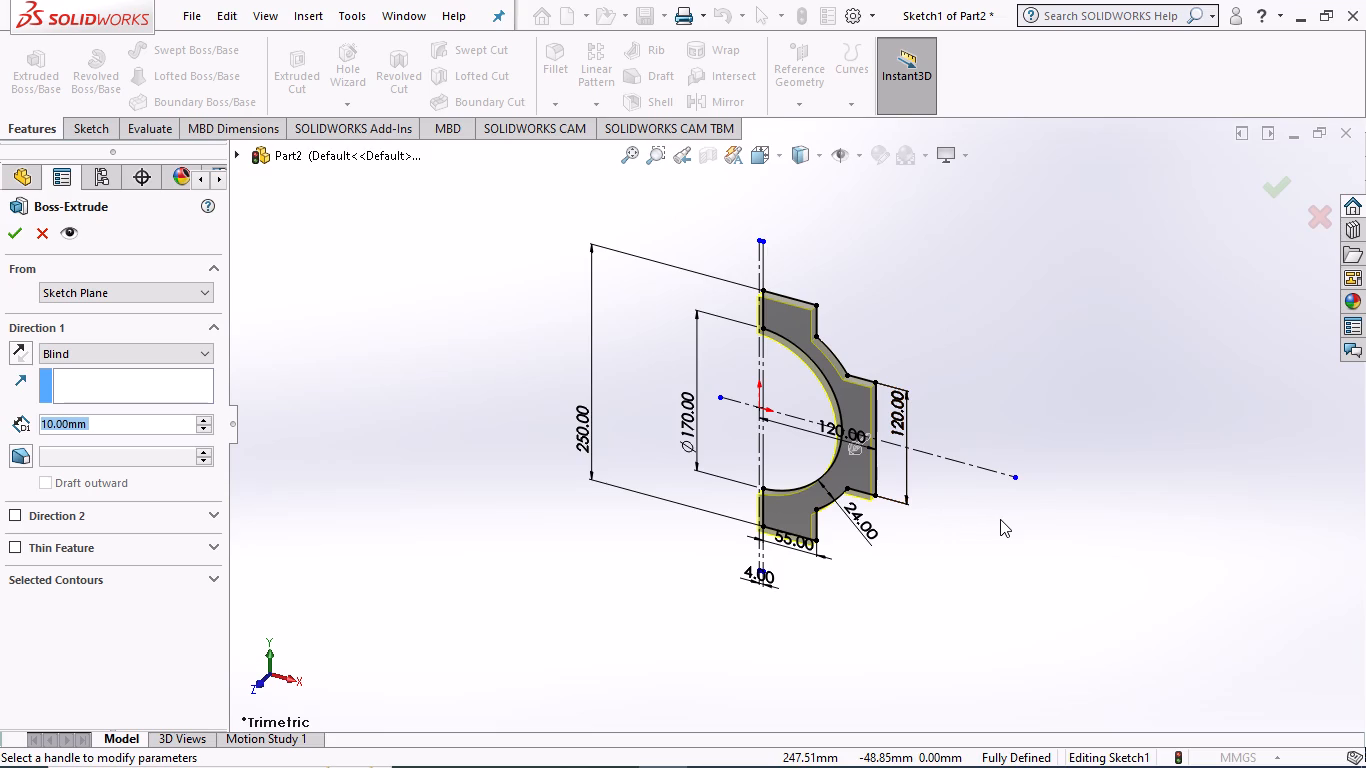
pyautogui.click(201, 355)
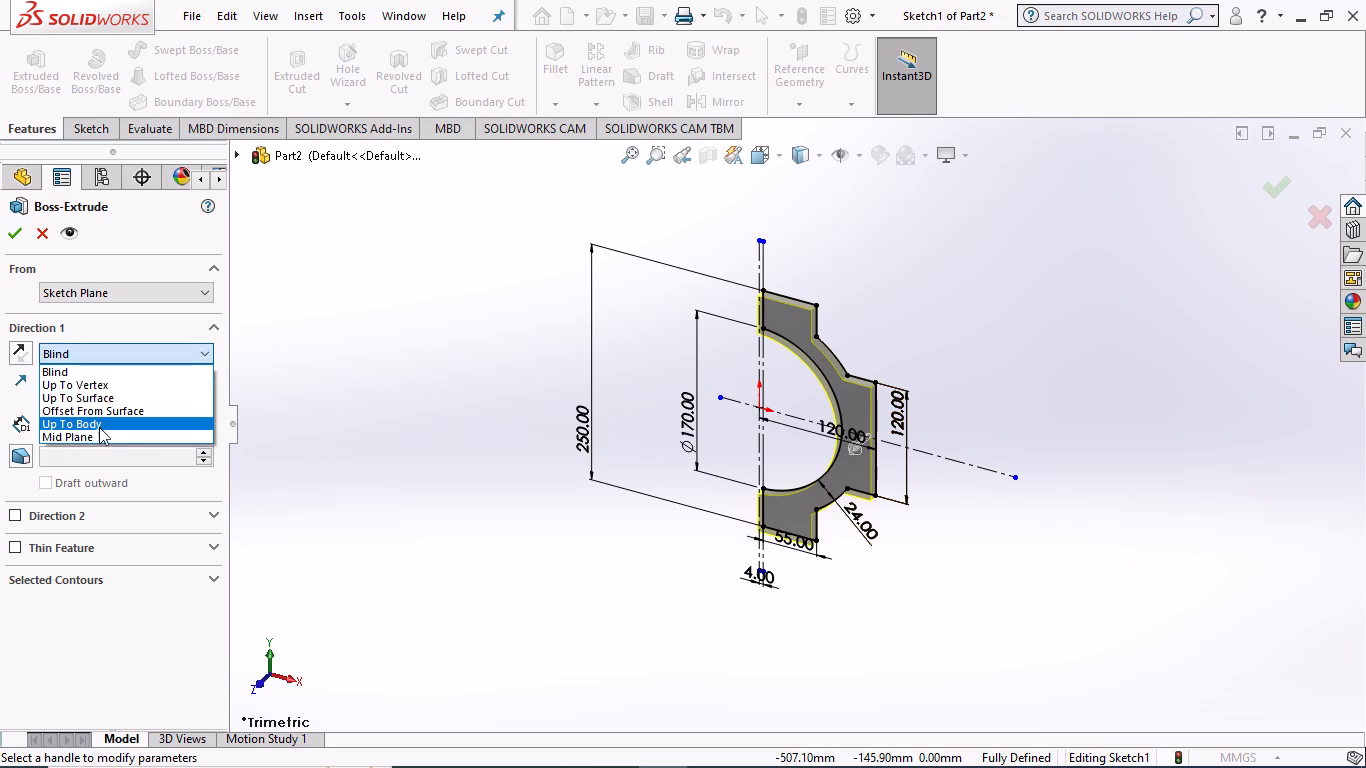
pyautogui.click(96, 433)
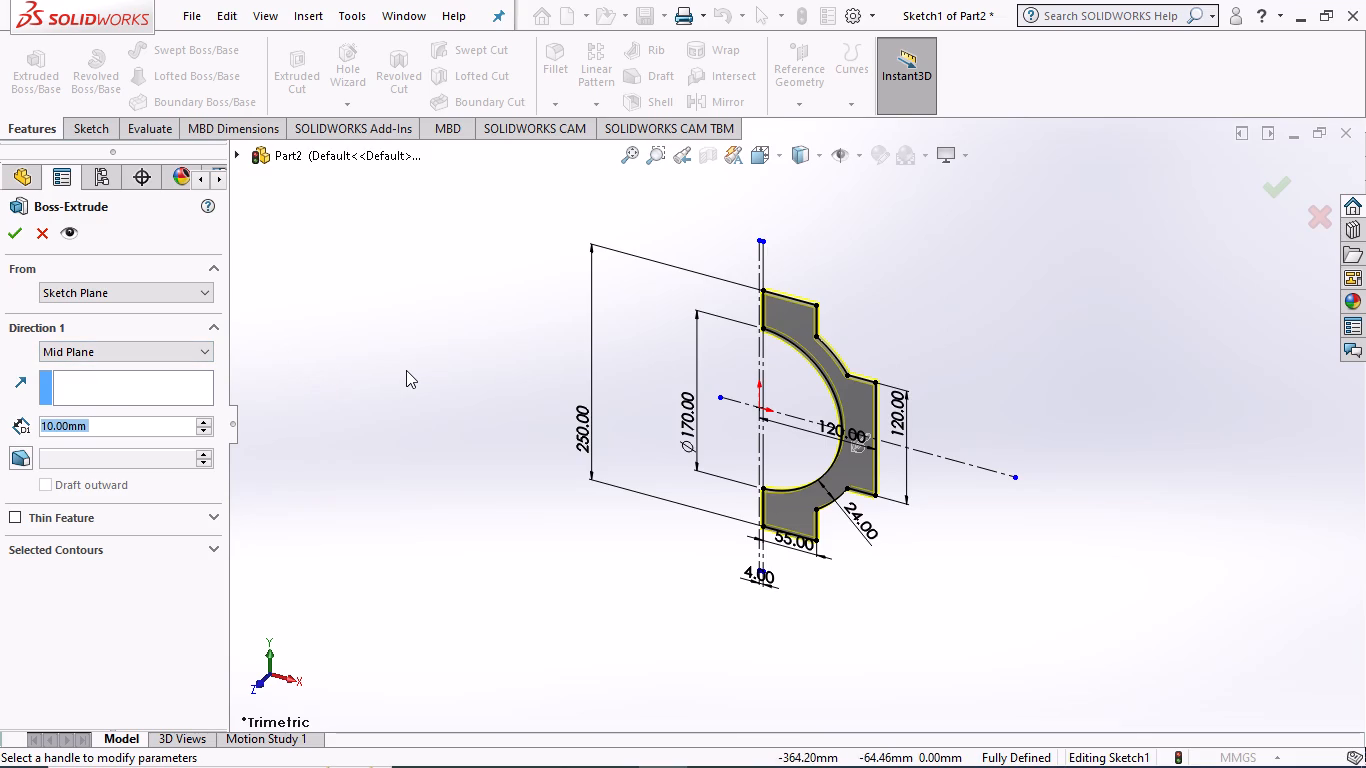
pyautogui.write('42')
pyautogui.press('Return')
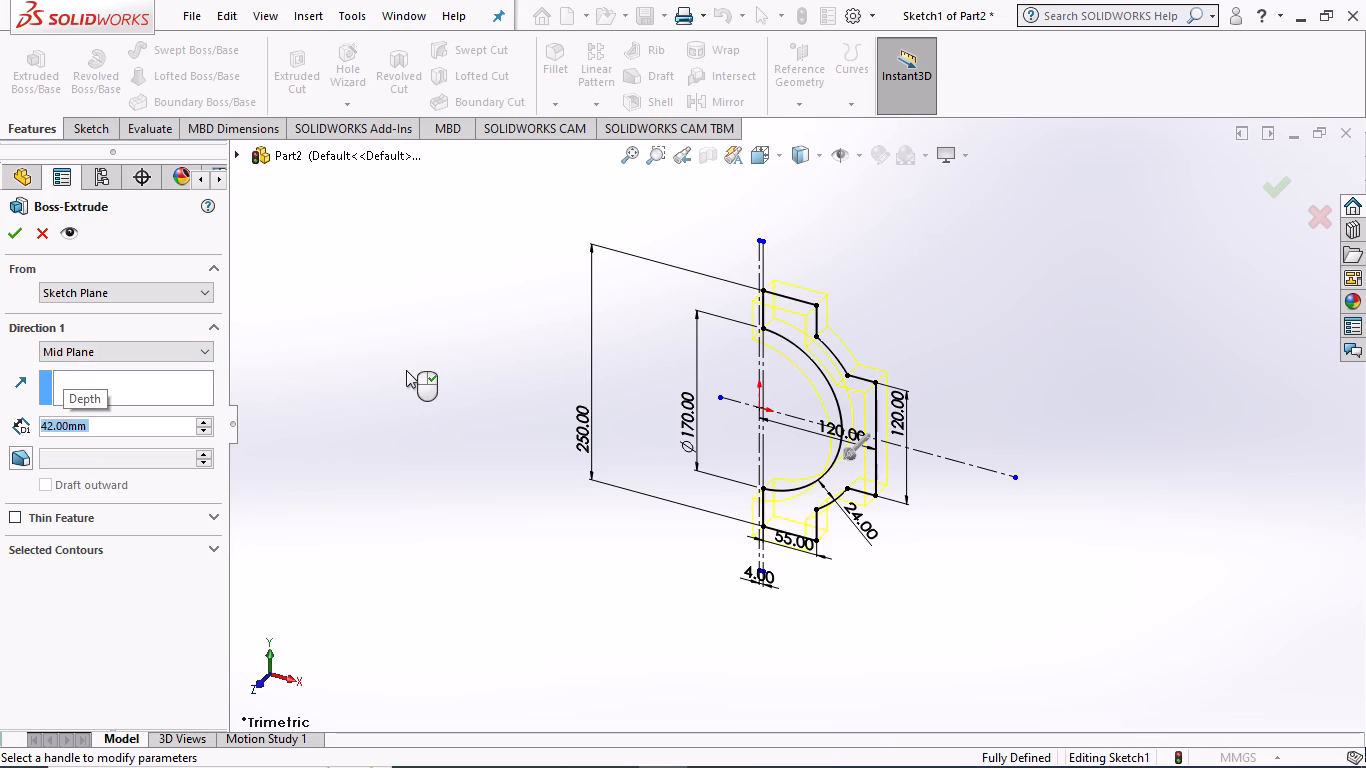
pyautogui.click(14, 227)
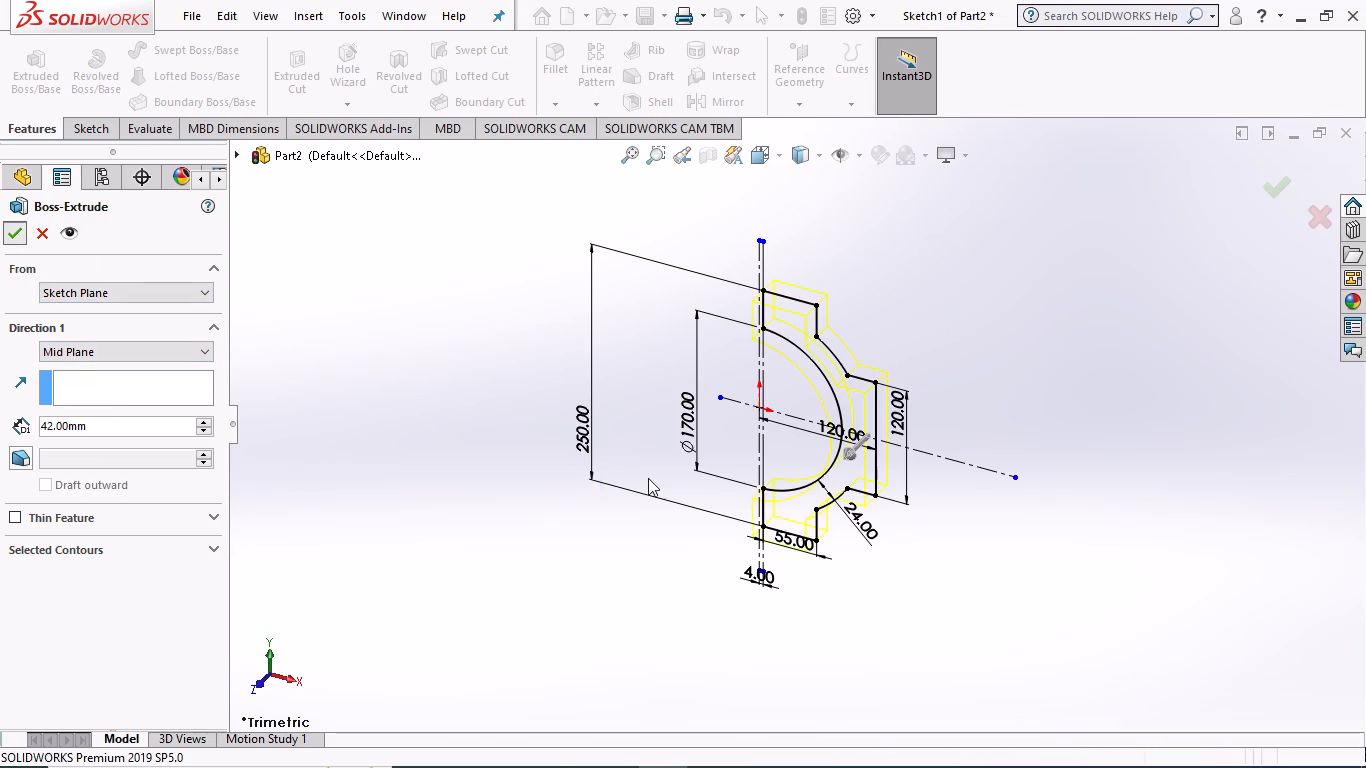
pyautogui.click(608, 415)
# Examine the extruded half ring from its front, back, inner and outer sides.
pyautogui.moveTo(963, 443); pyautogui.dragTo(958, 445, button='middle')
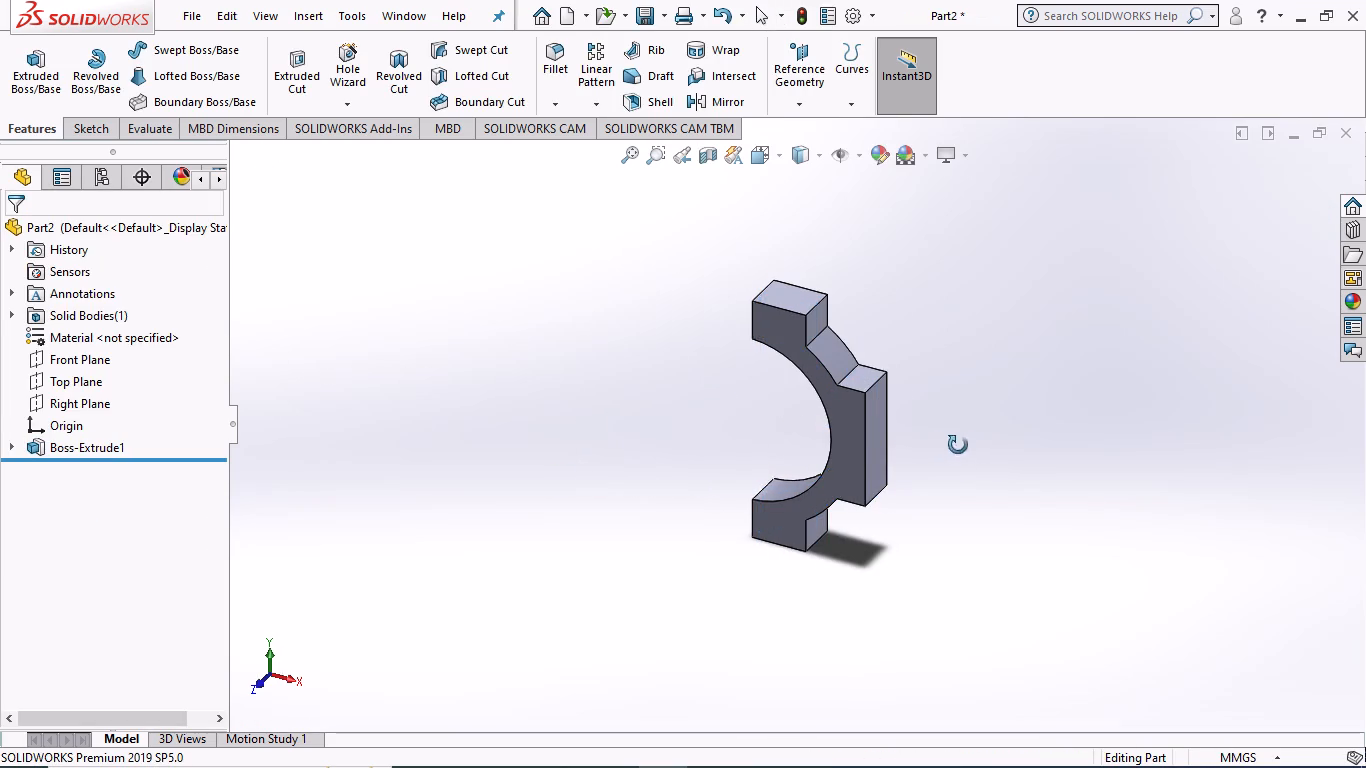
pyautogui.moveTo(958, 445); pyautogui.dragTo(1031, 427, button='middle')
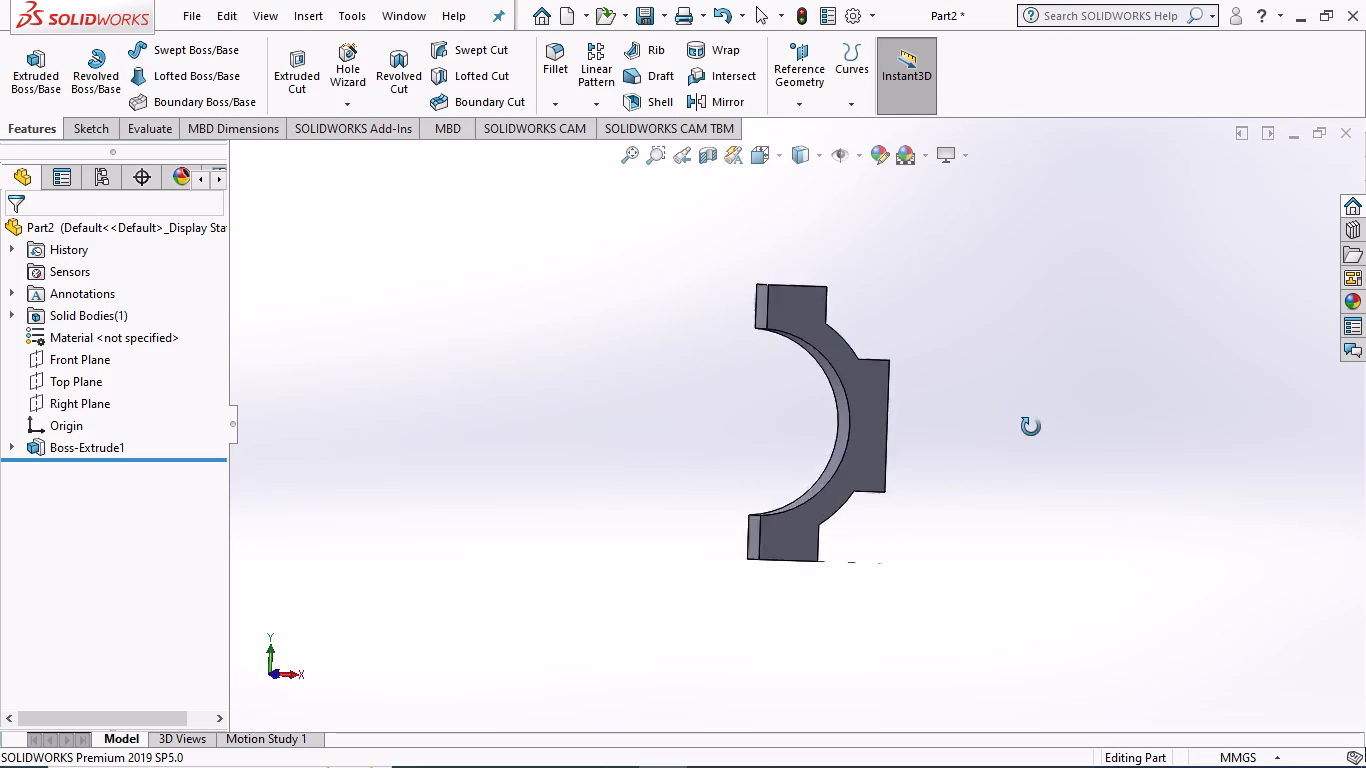
pyautogui.moveTo(1031, 427); pyautogui.dragTo(1119, 398, button='middle')
pyautogui.moveTo(684, 421); pyautogui.dragTo(917, 424, button='middle')
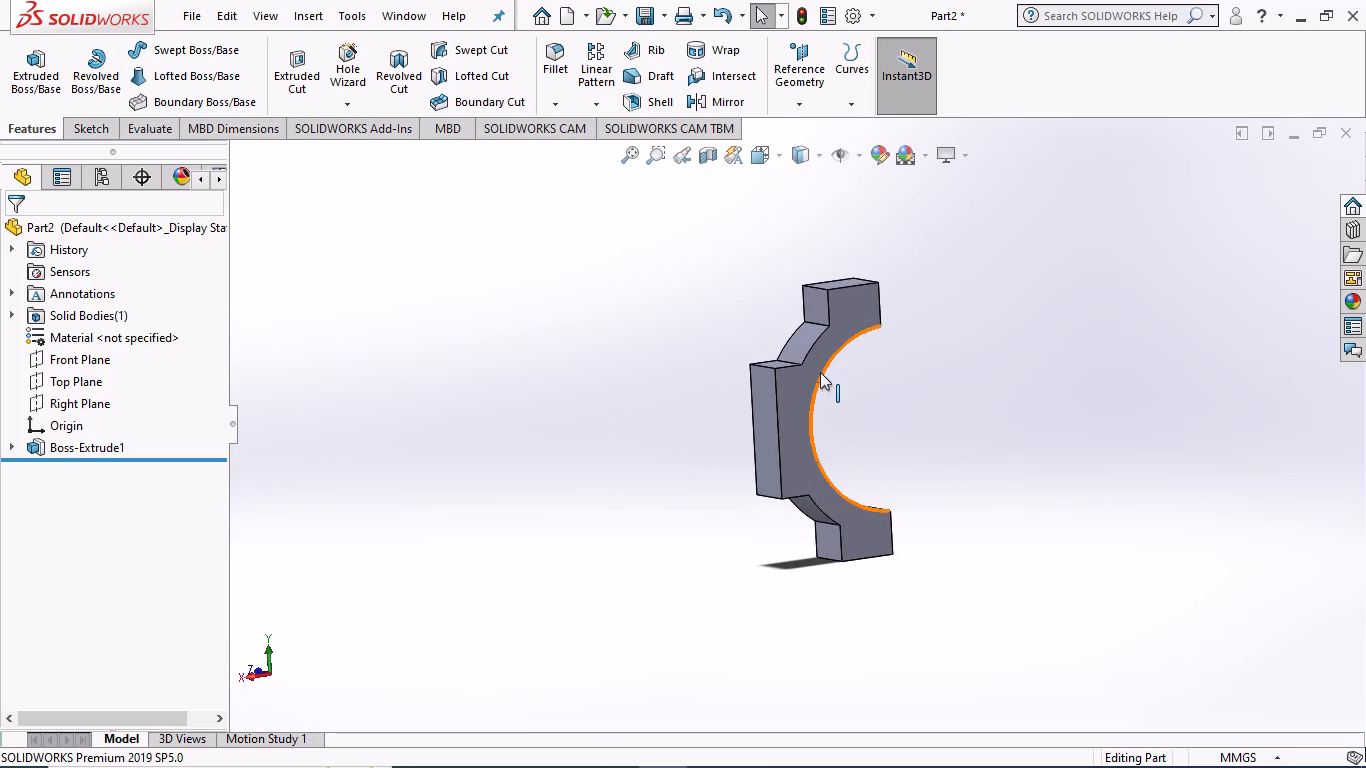
pyautogui.scroll(-5, 820, 372)
pyautogui.scroll(3, 829, 379)
pyautogui.moveTo(574, 441); pyautogui.dragTo(742, 438, button='middle')
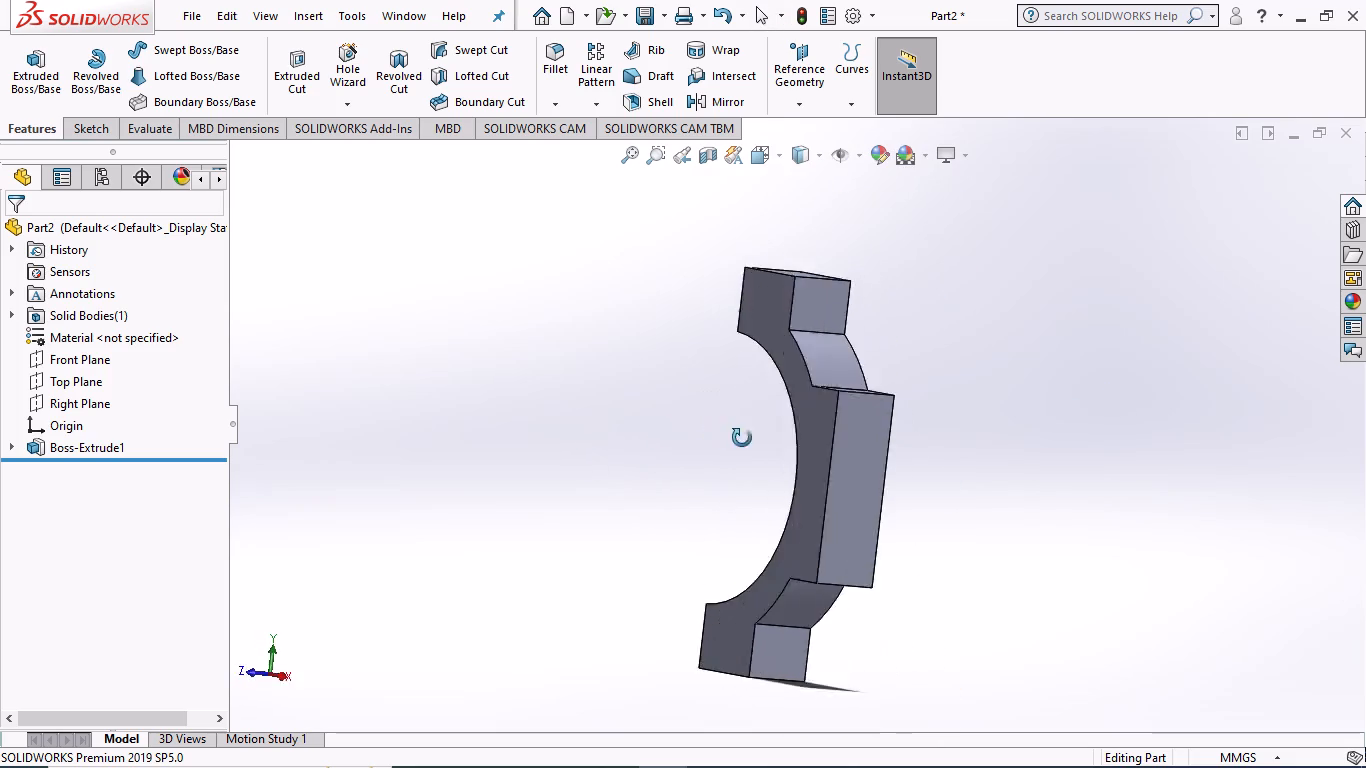
pyautogui.moveTo(742, 438); pyautogui.dragTo(955, 474, button='middle')
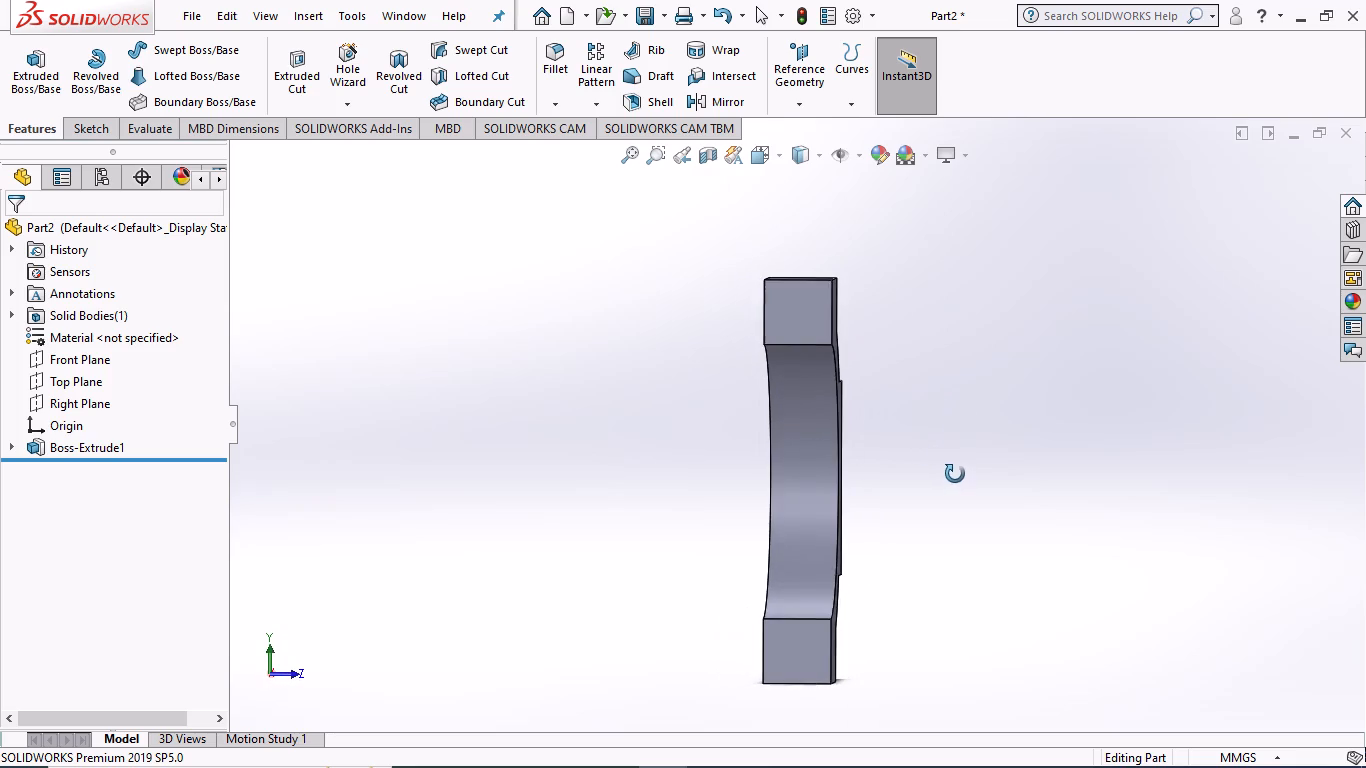
pyautogui.moveTo(955, 474); pyautogui.dragTo(955, 473, button='middle')
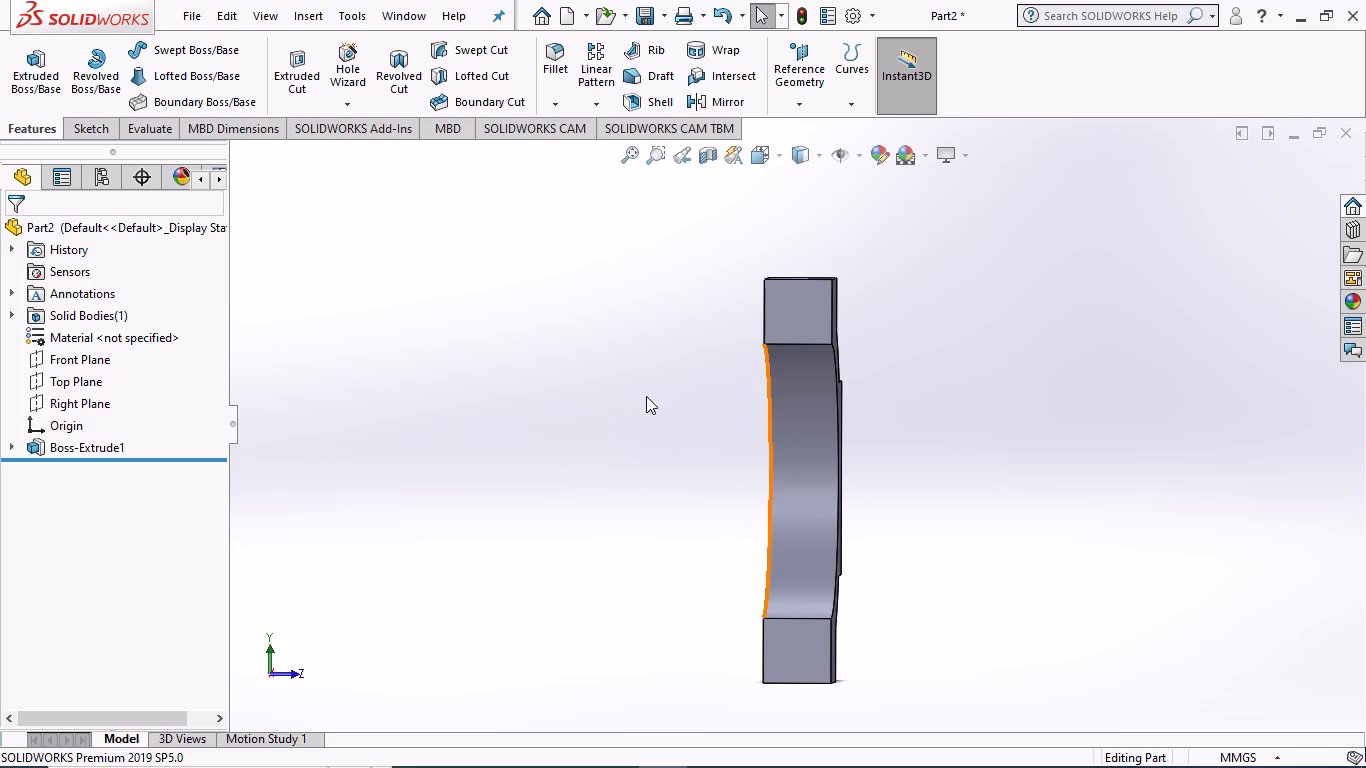
pyautogui.moveTo(695, 393); pyautogui.dragTo(999, 459, button='middle')
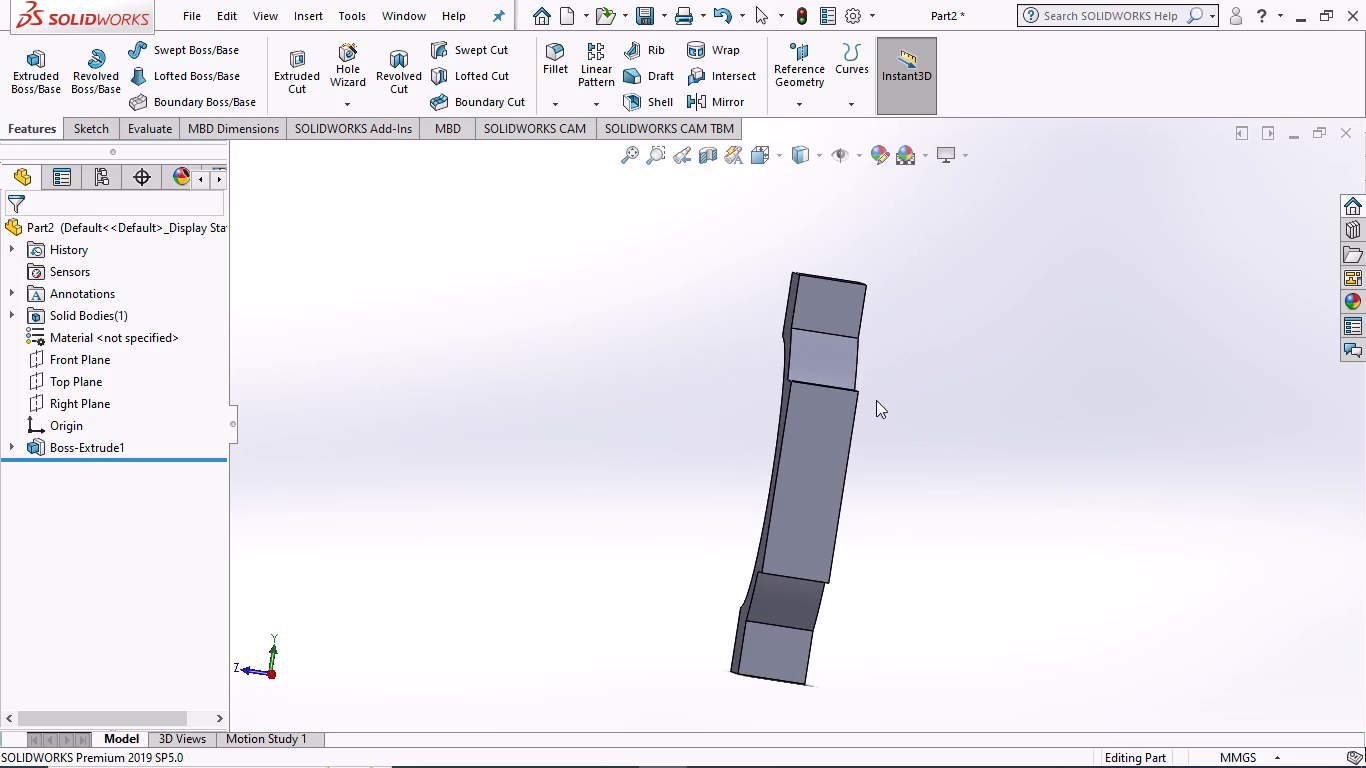
# Start a sketch on the upper end tab's outer face and draw a vertical centerline about 31 mm long, aligned with the origin.
pyautogui.click(813, 306)
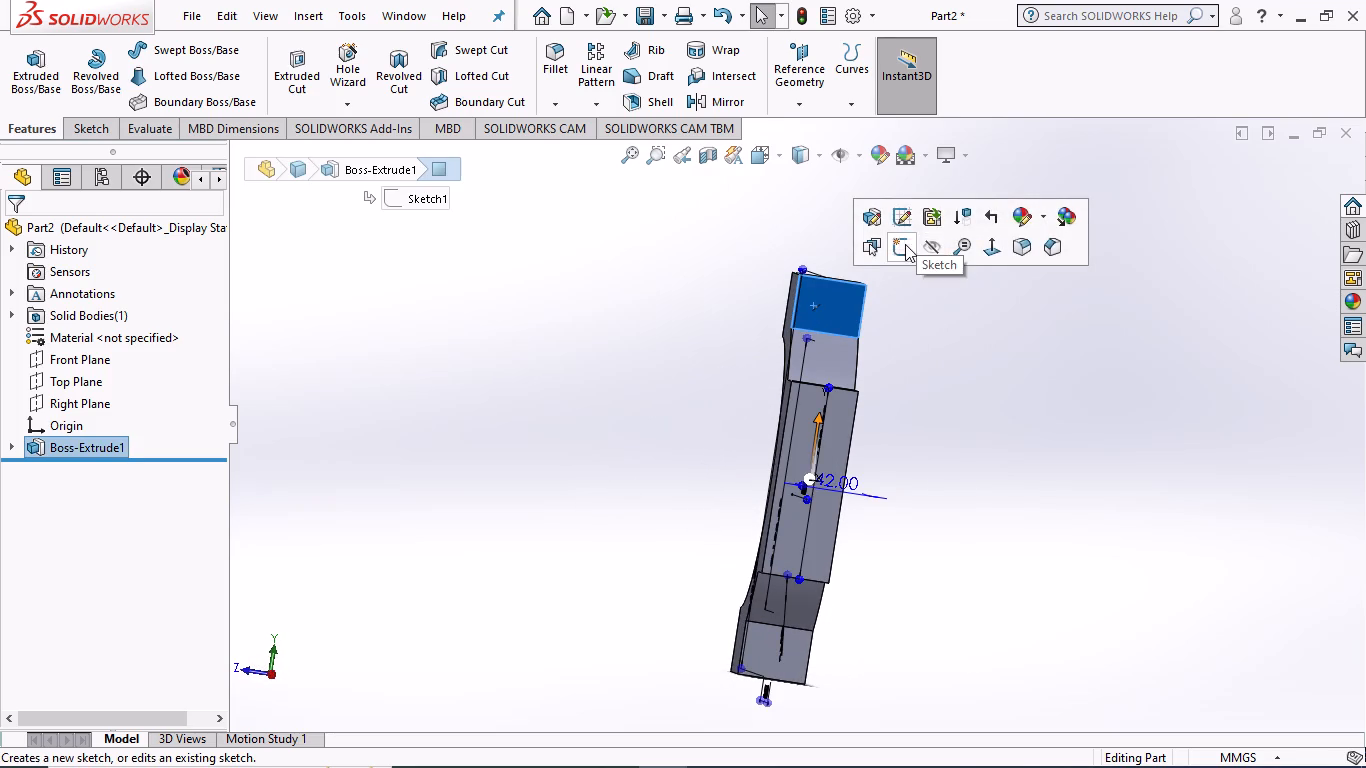
pyautogui.click(905, 244)
pyautogui.click(759, 155)
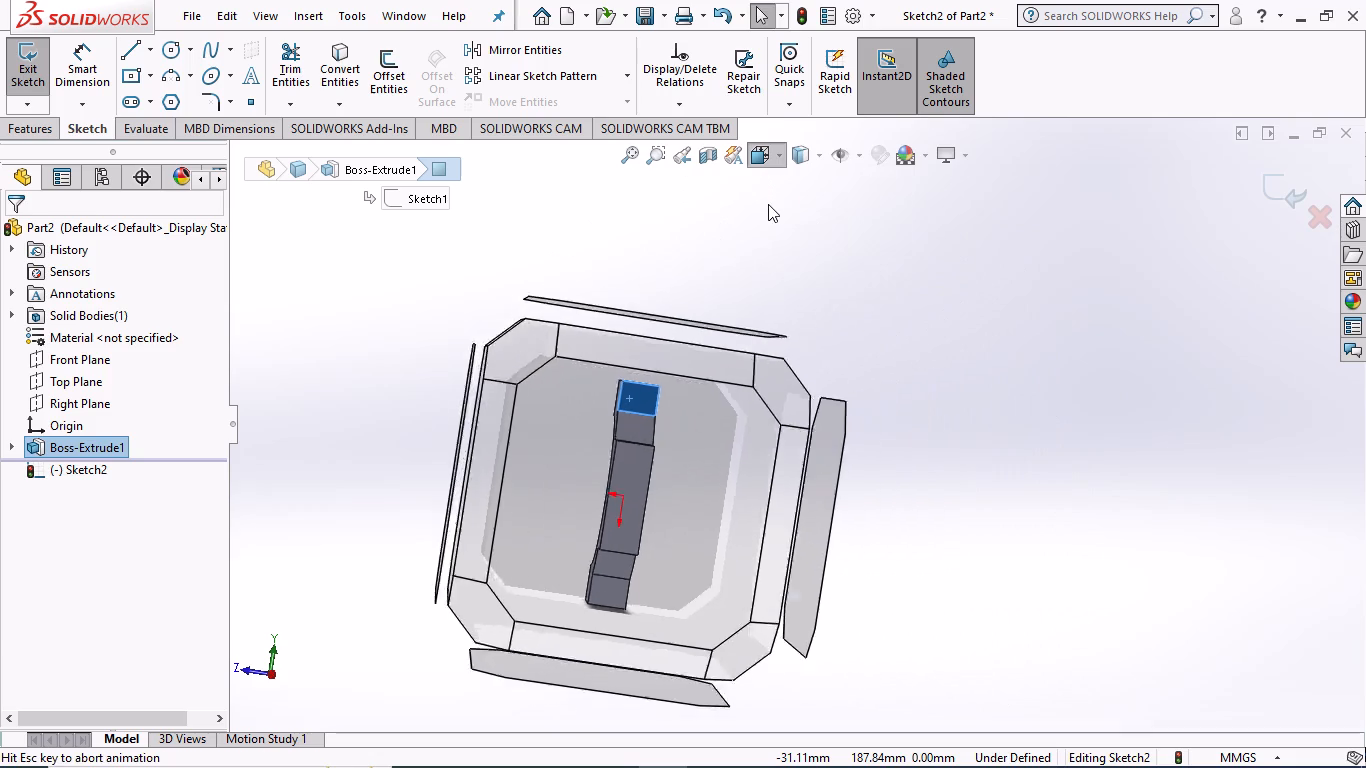
pyautogui.click(790, 204)
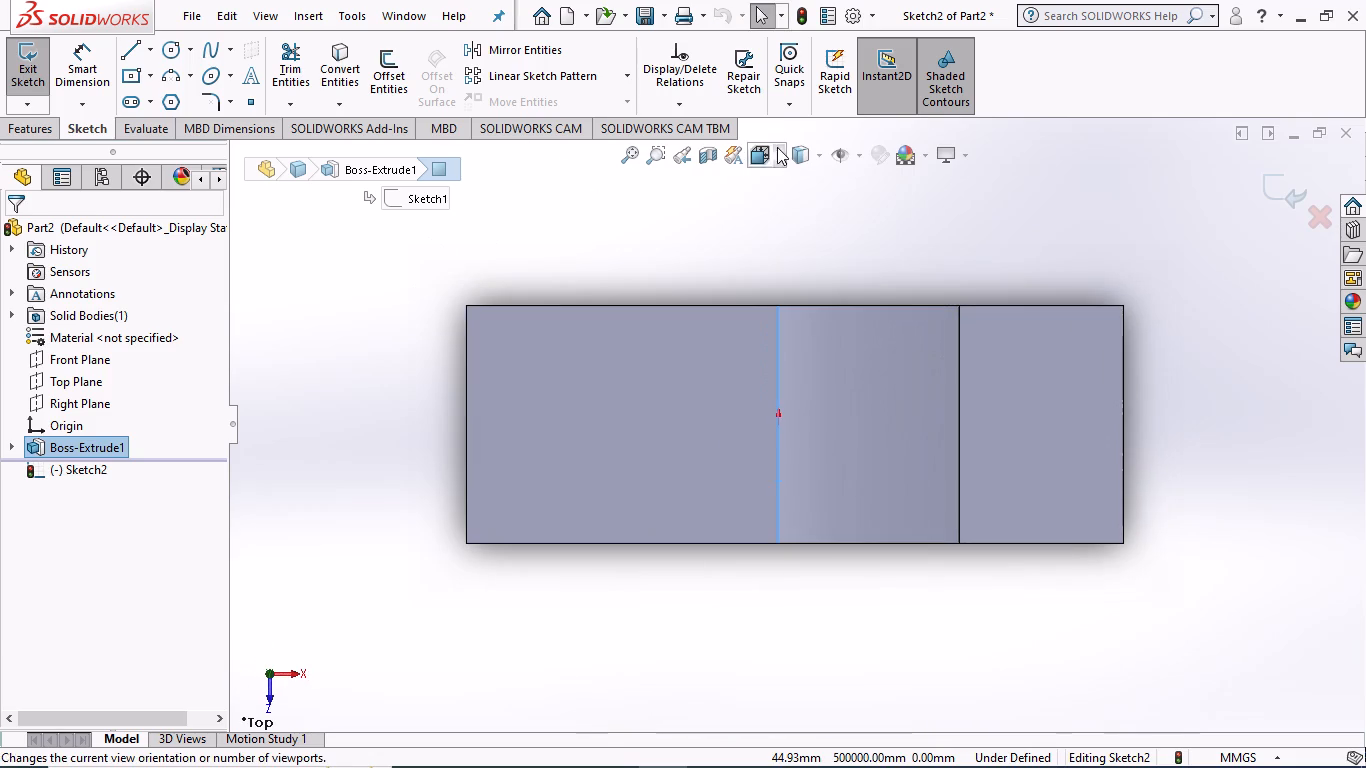
pyautogui.click(760, 152)
pyautogui.click(815, 241)
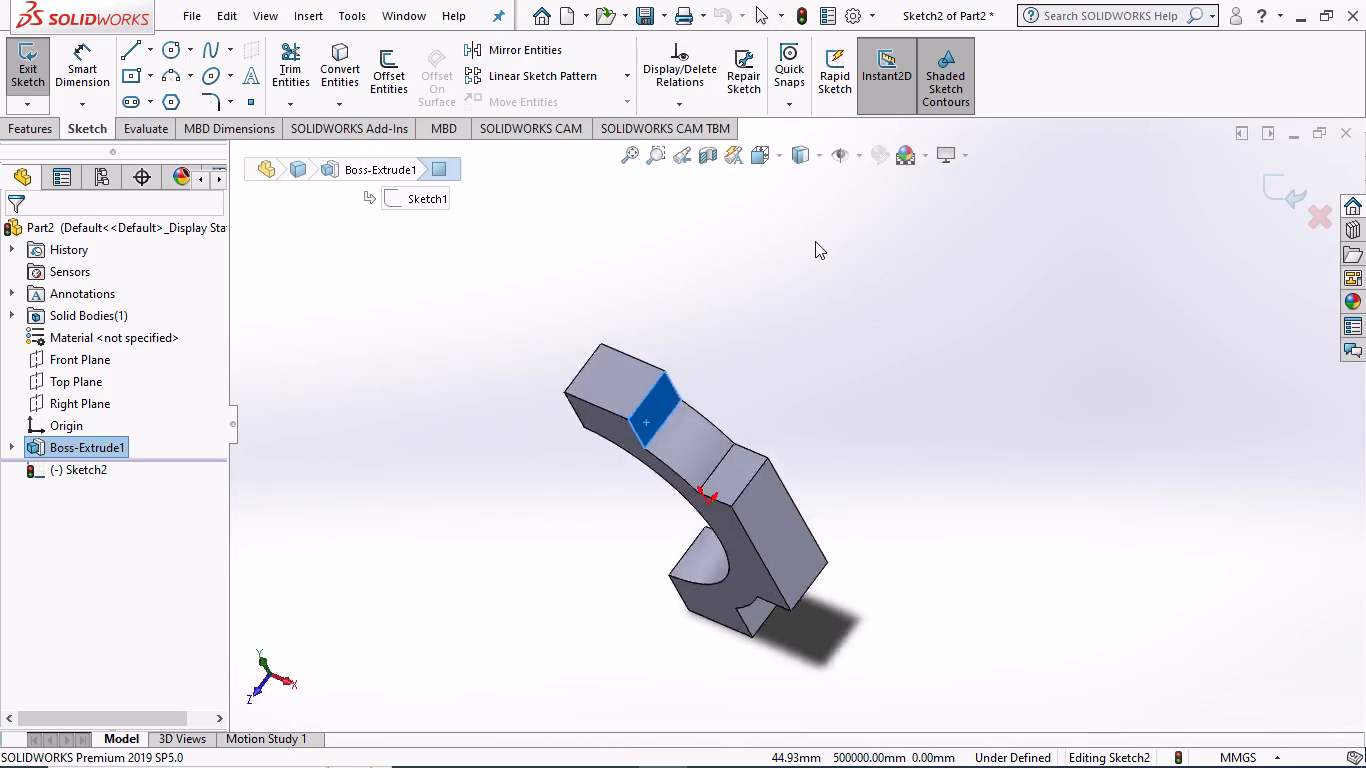
pyautogui.scroll(-8, 782, 190)
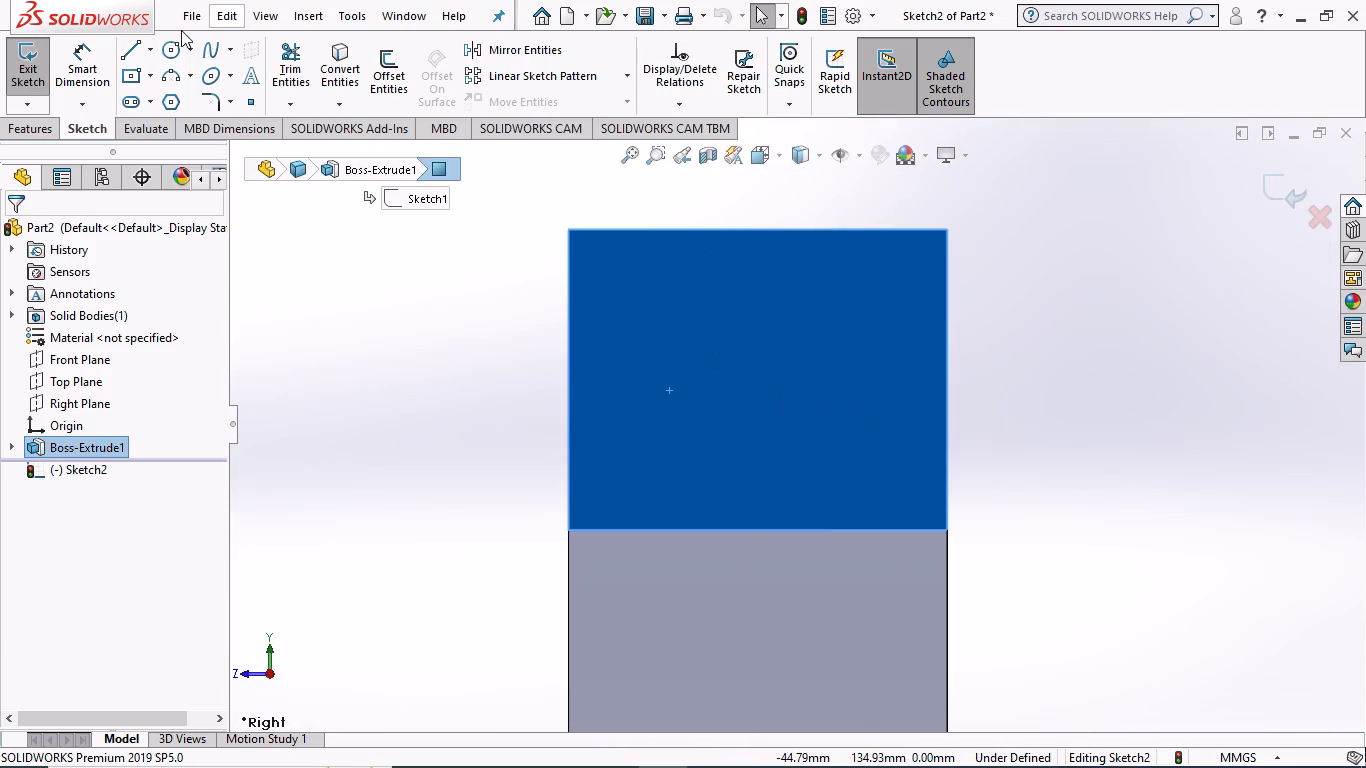
pyautogui.click(149, 46)
pyautogui.click(162, 98)
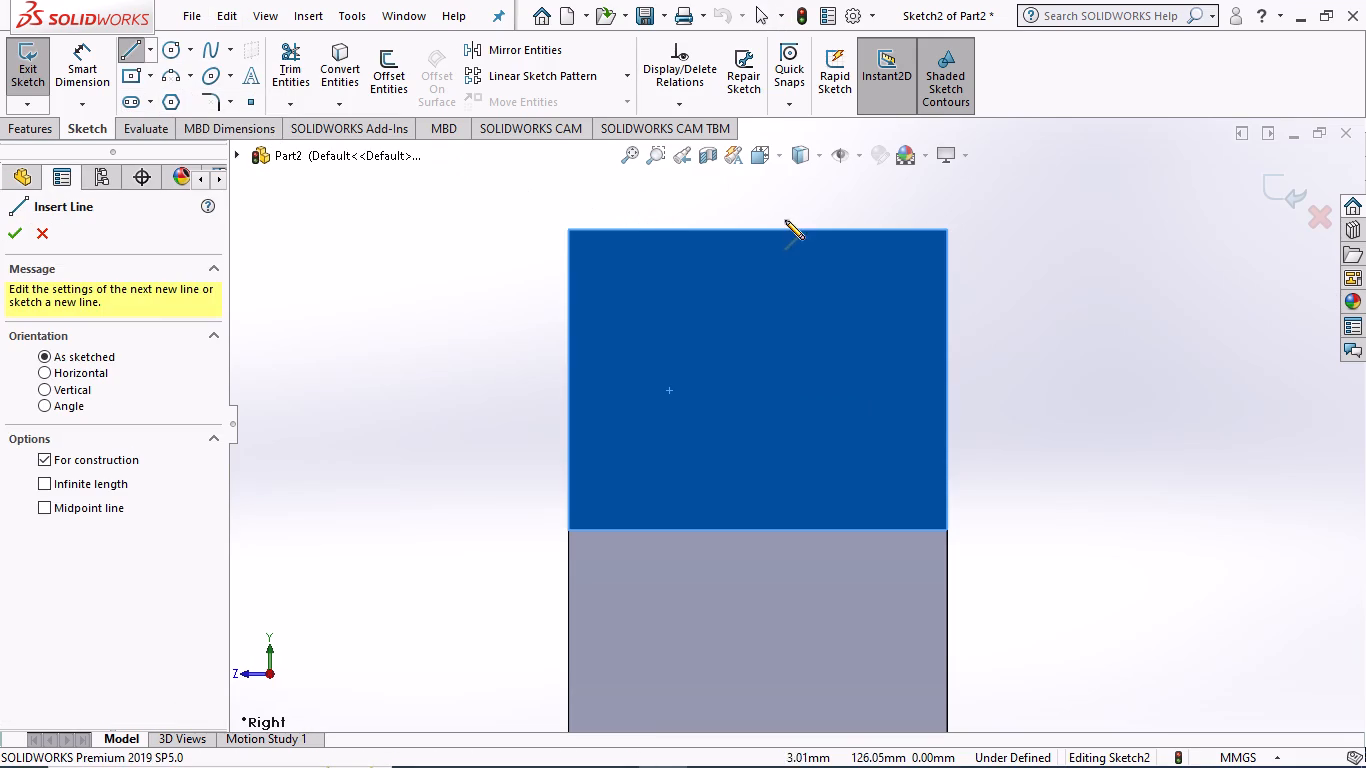
pyautogui.click(755, 196)
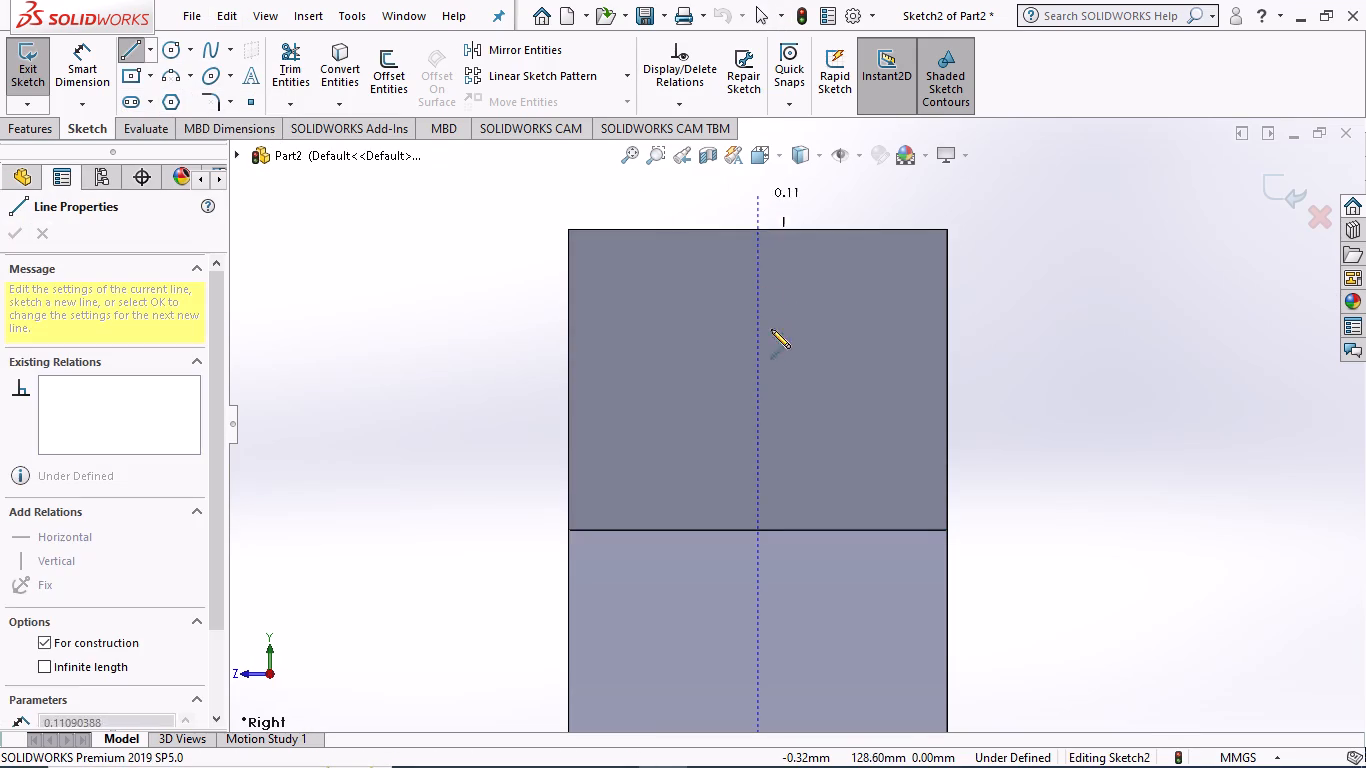
pyautogui.click(759, 473)
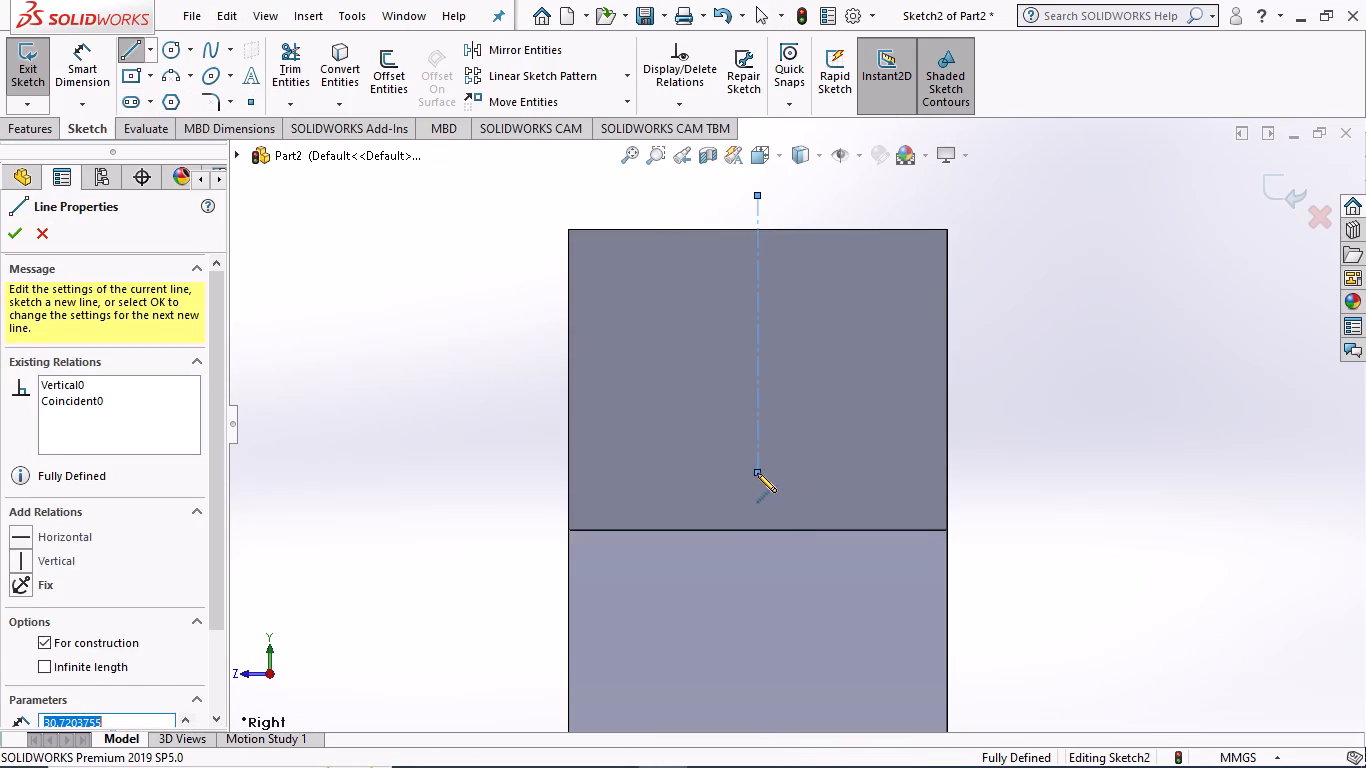
pyautogui.press('Escape')
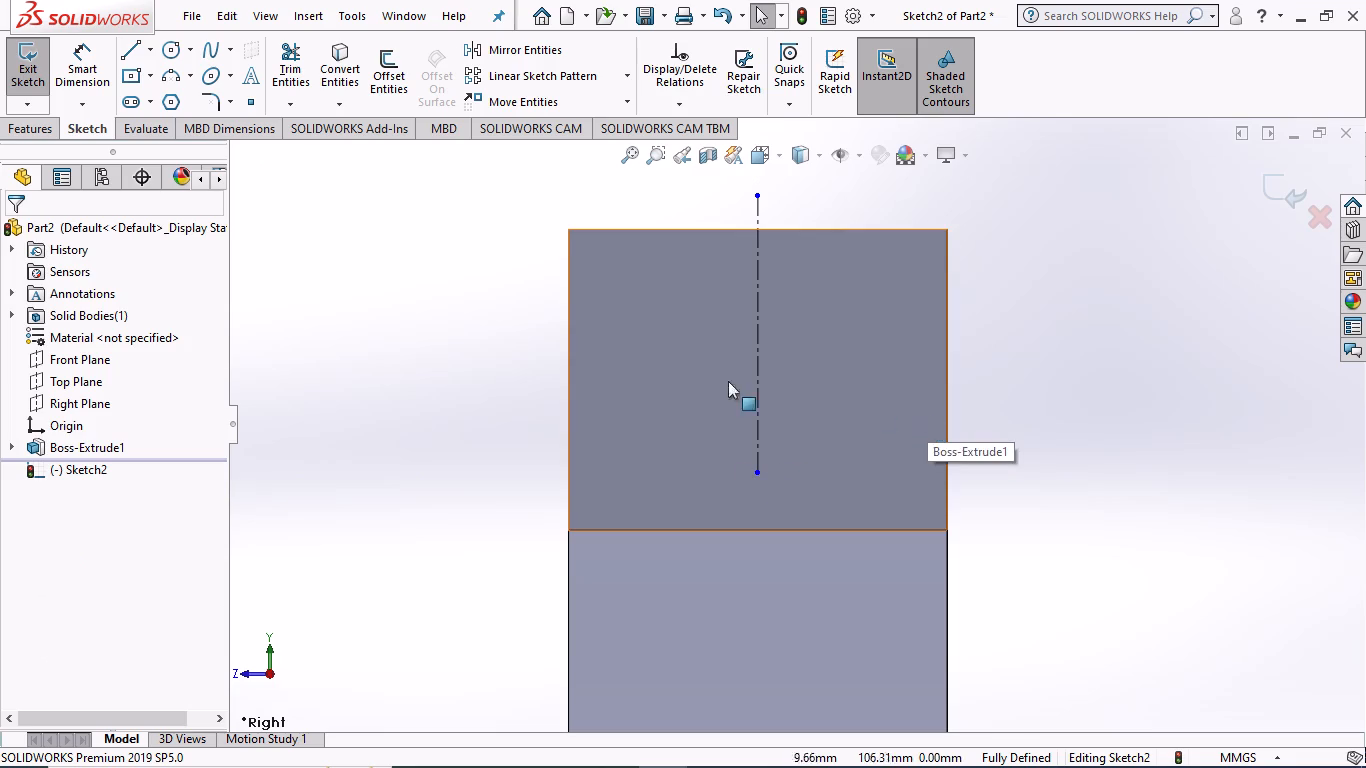
# Sketch a circle centred on the centerline of the upper end tab and set its diameter to 16 mm.
pyautogui.click(167, 44)
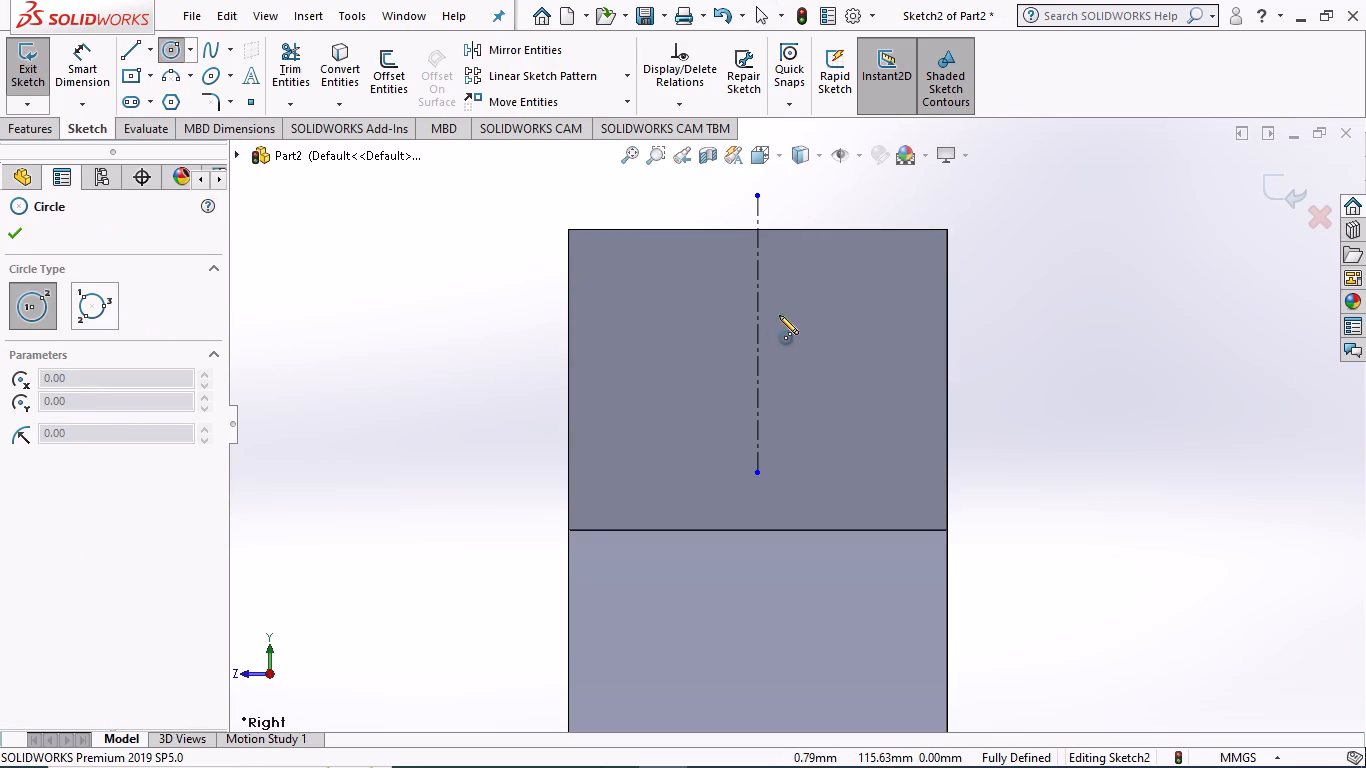
pyautogui.click(759, 364)
pyautogui.click(788, 374)
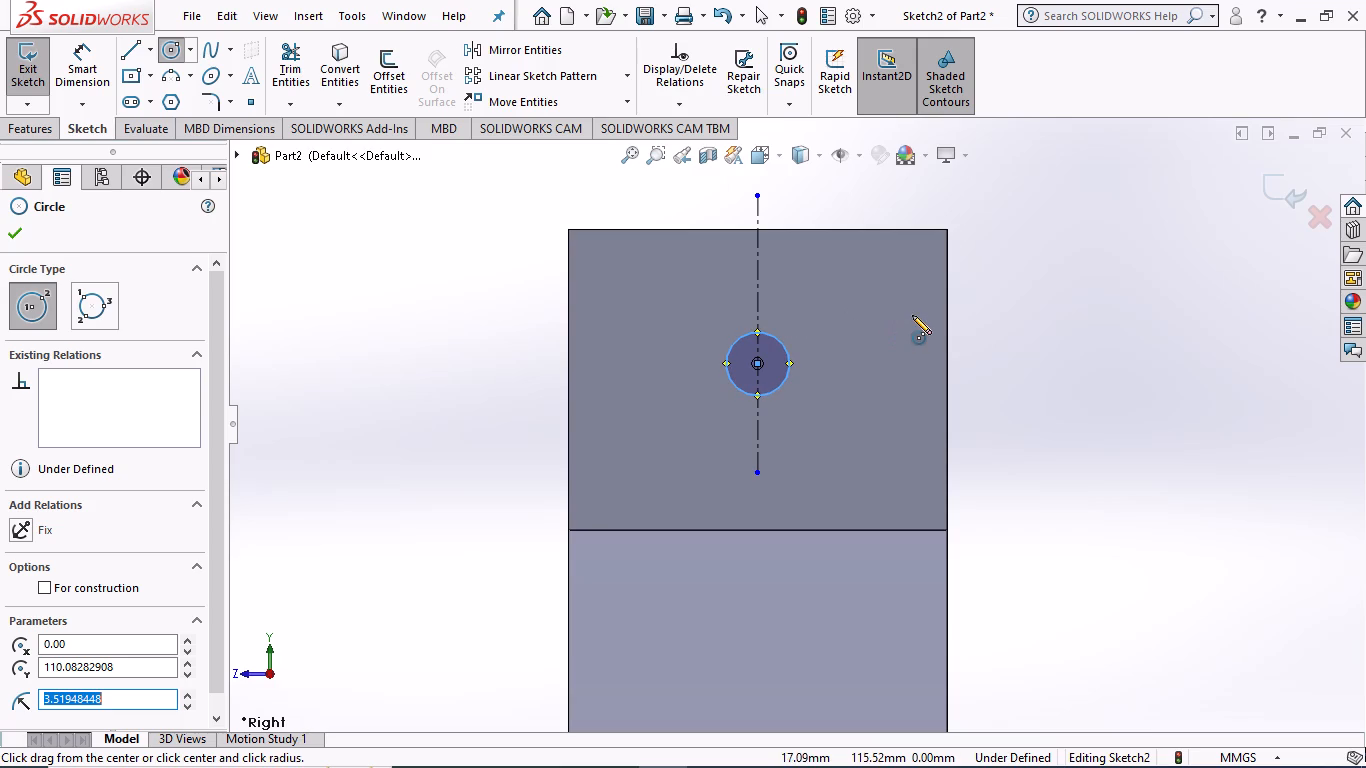
pyautogui.click(74, 80)
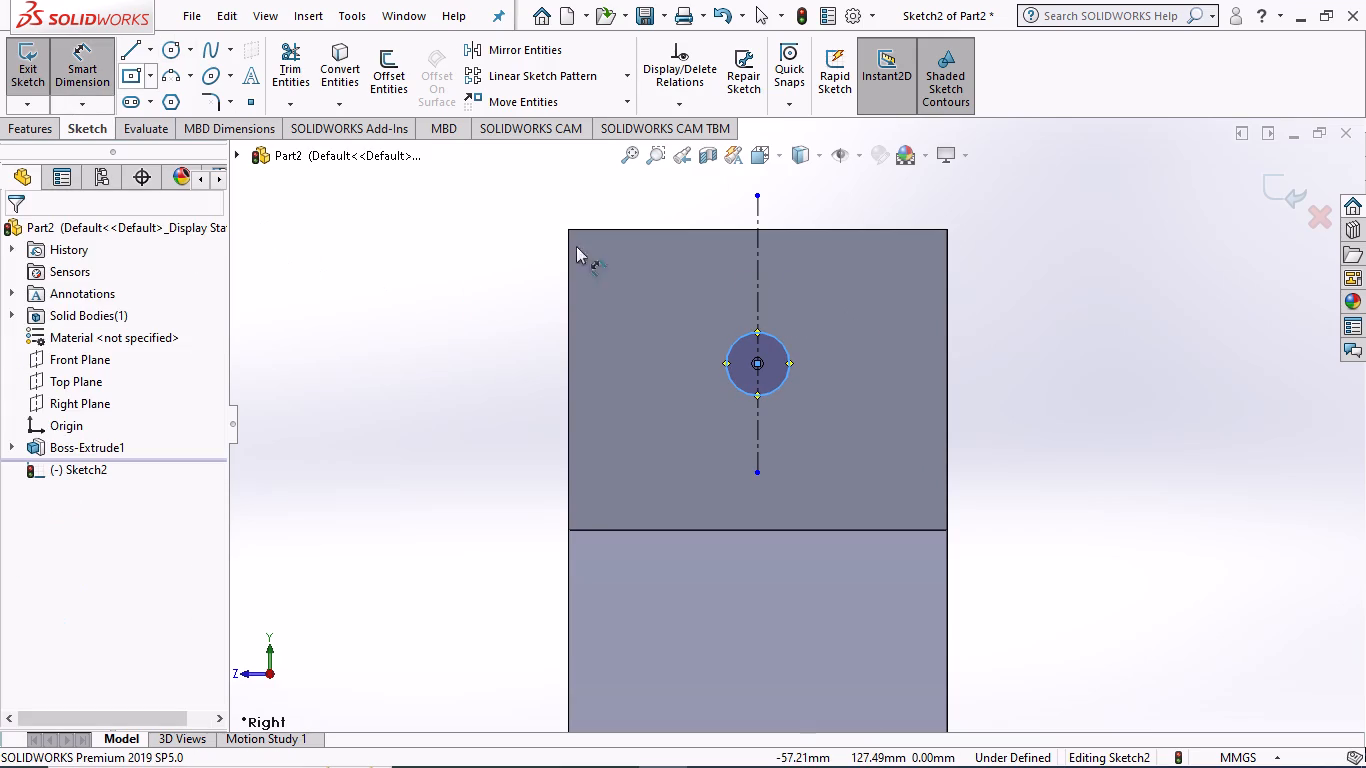
pyautogui.click(781, 343)
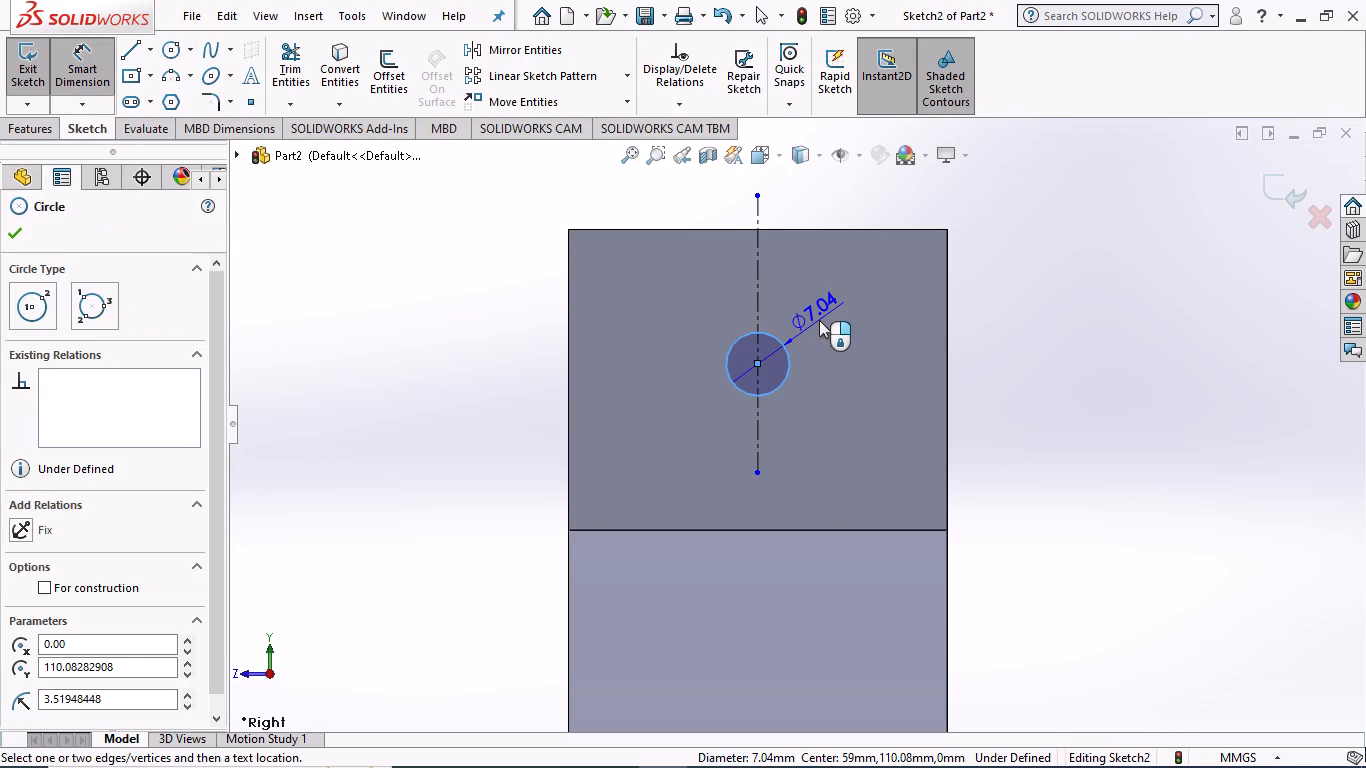
pyautogui.click(819, 320)
pyautogui.write('16')
pyautogui.press('Return')
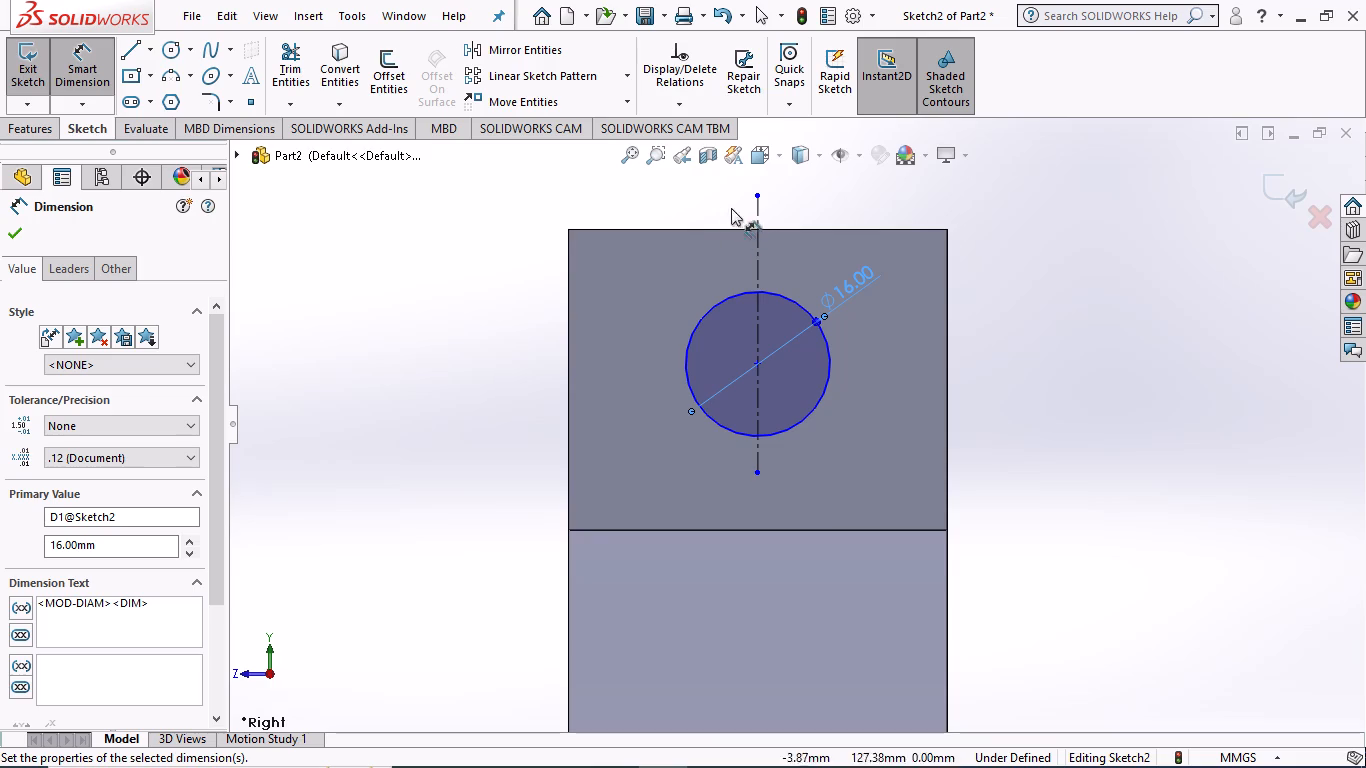
# Dimension the circle's centre 20 mm from the upper end tab's top edge.
pyautogui.click(757, 359)
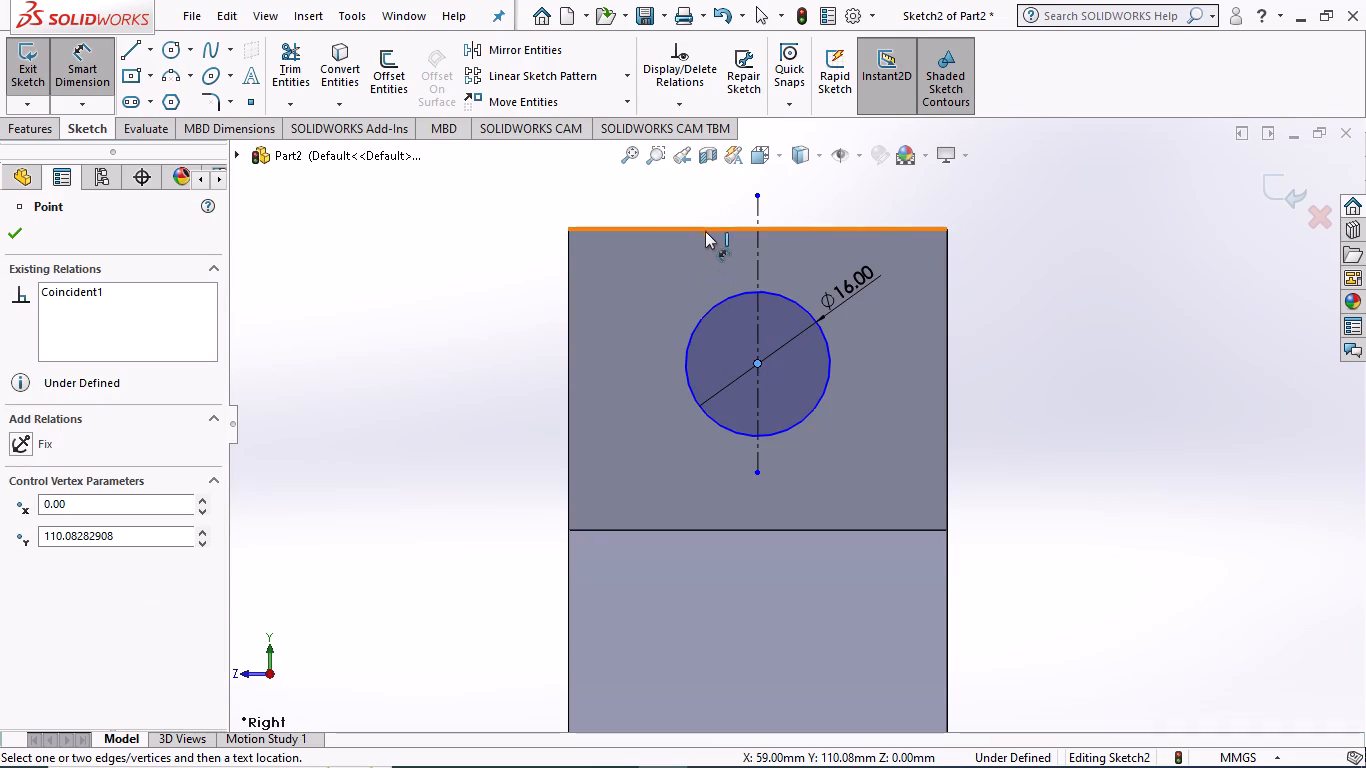
pyautogui.click(705, 228)
pyautogui.click(534, 282)
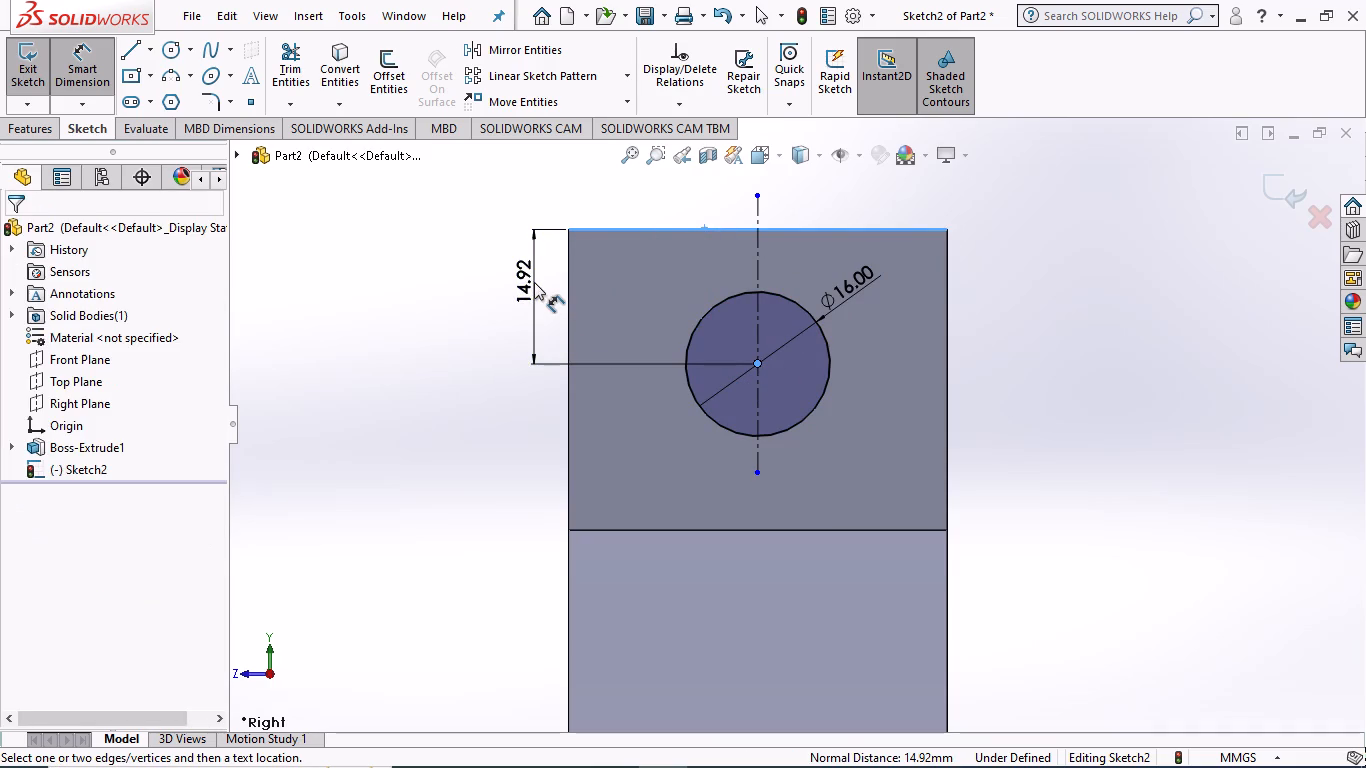
pyautogui.write('20')
pyautogui.press('Return')
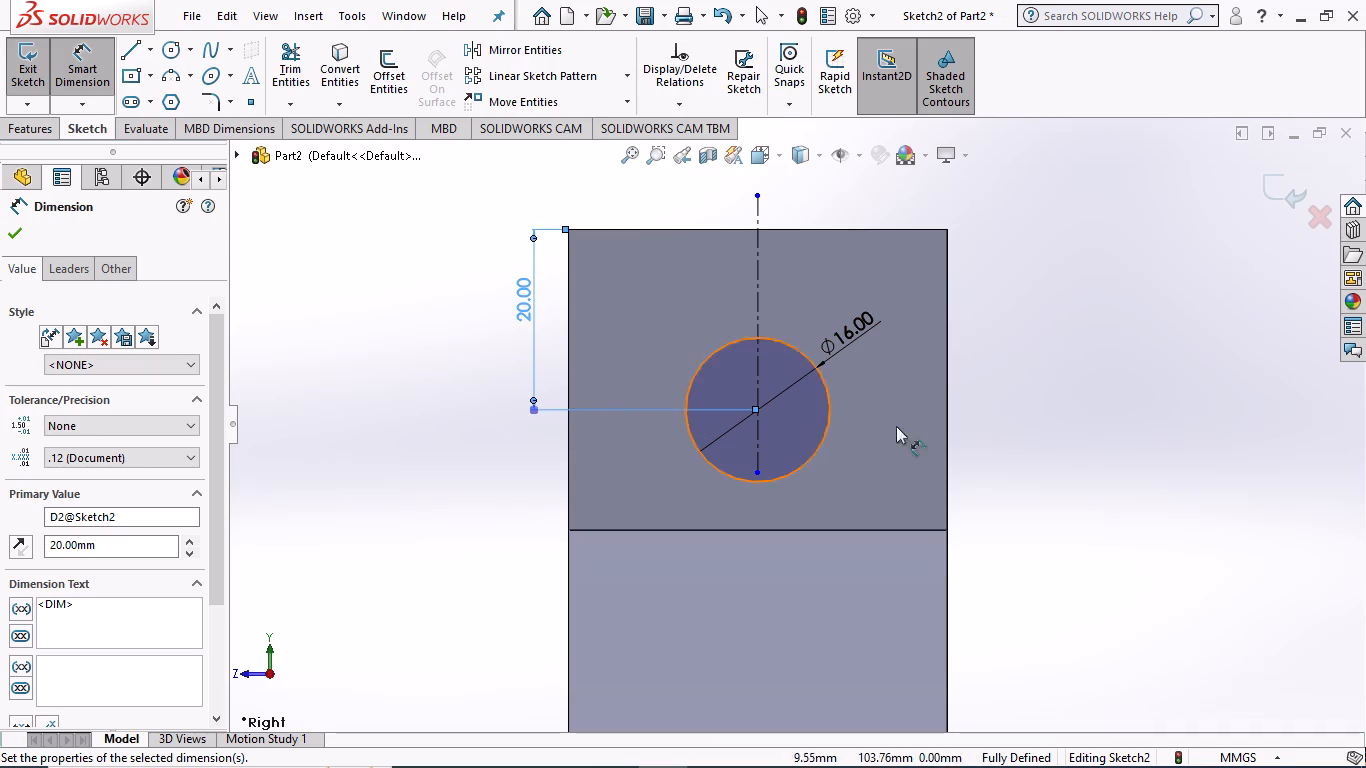
pyautogui.click(12, 236)
# Mirror the 16 mm circle about the Top Plane onto the lower end tab, keeping the original.
pyautogui.scroll(2, 392, 365)
pyautogui.scroll(2, 672, 421)
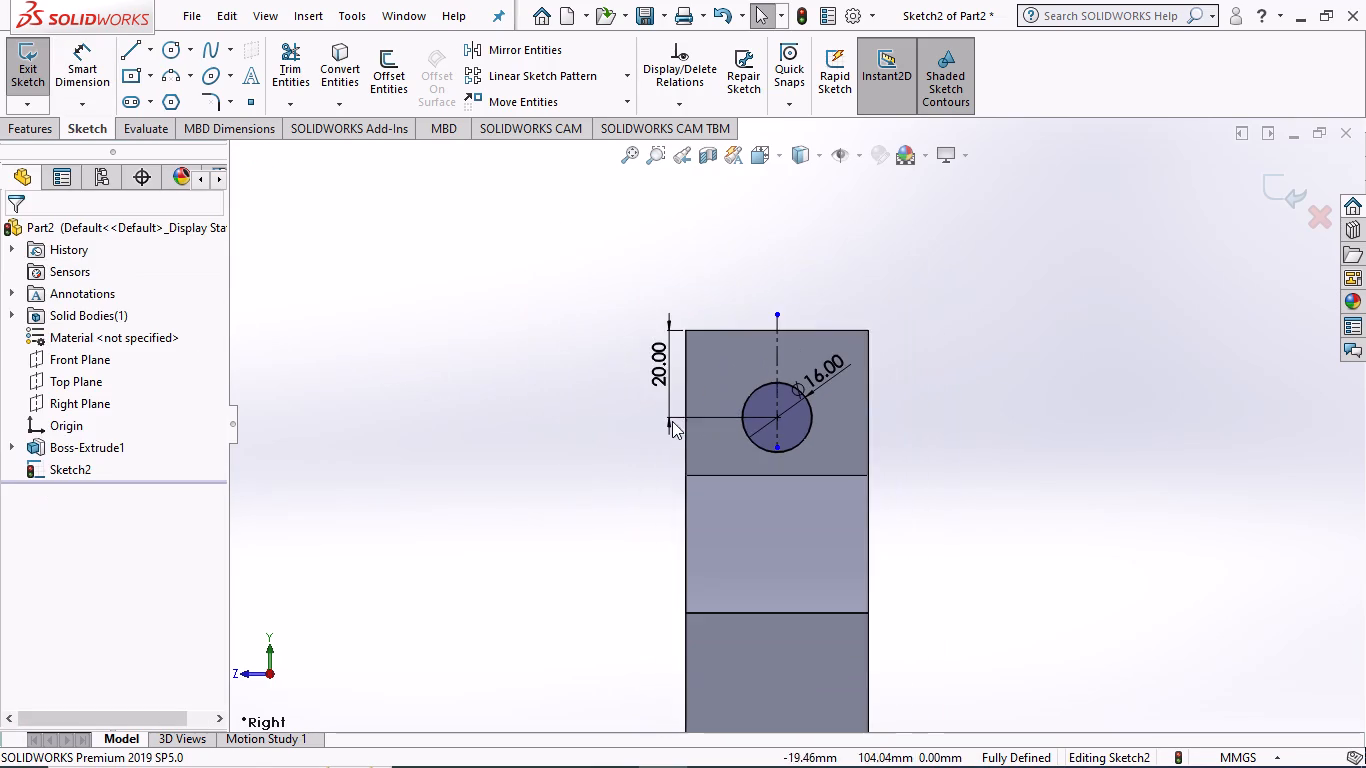
pyautogui.scroll(2, 841, 465)
pyautogui.scroll(-3, 835, 473)
pyautogui.scroll(2, 793, 518)
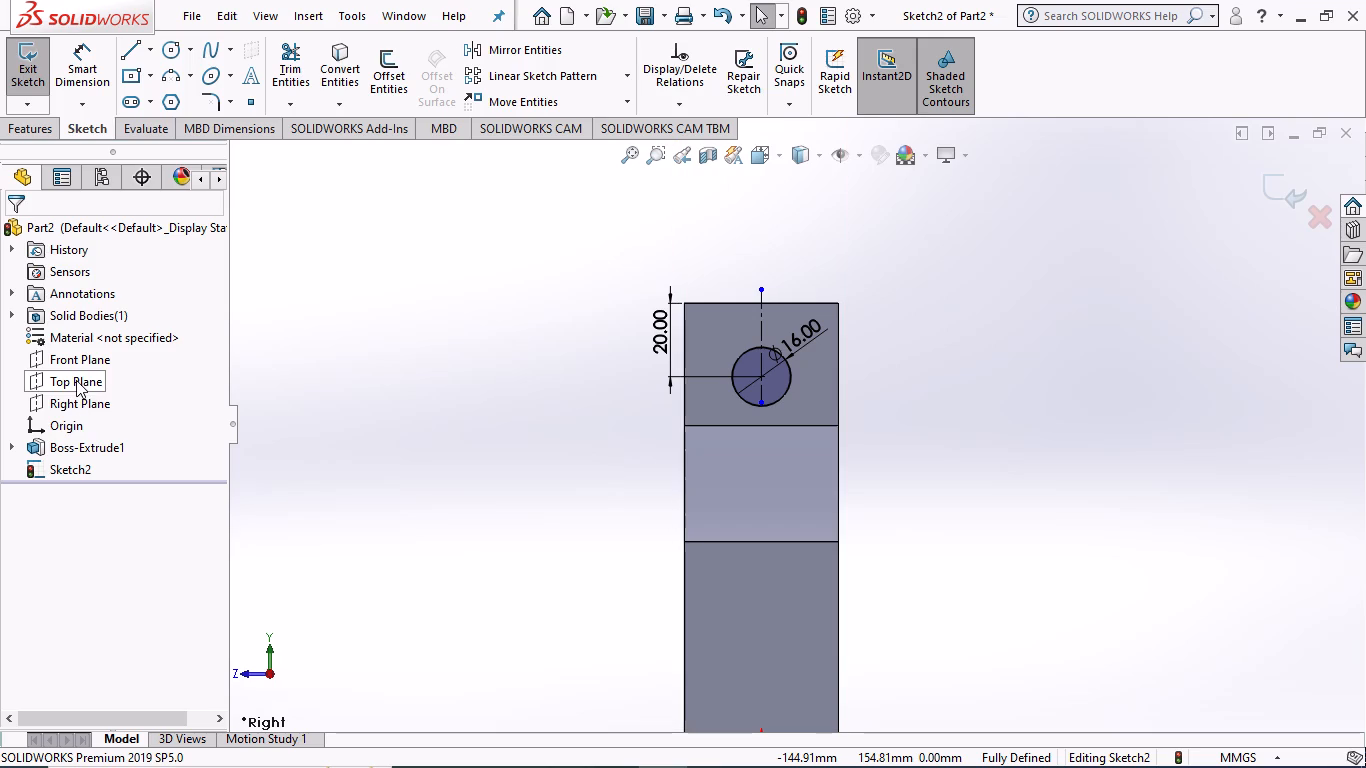
pyautogui.scroll(6, 871, 639)
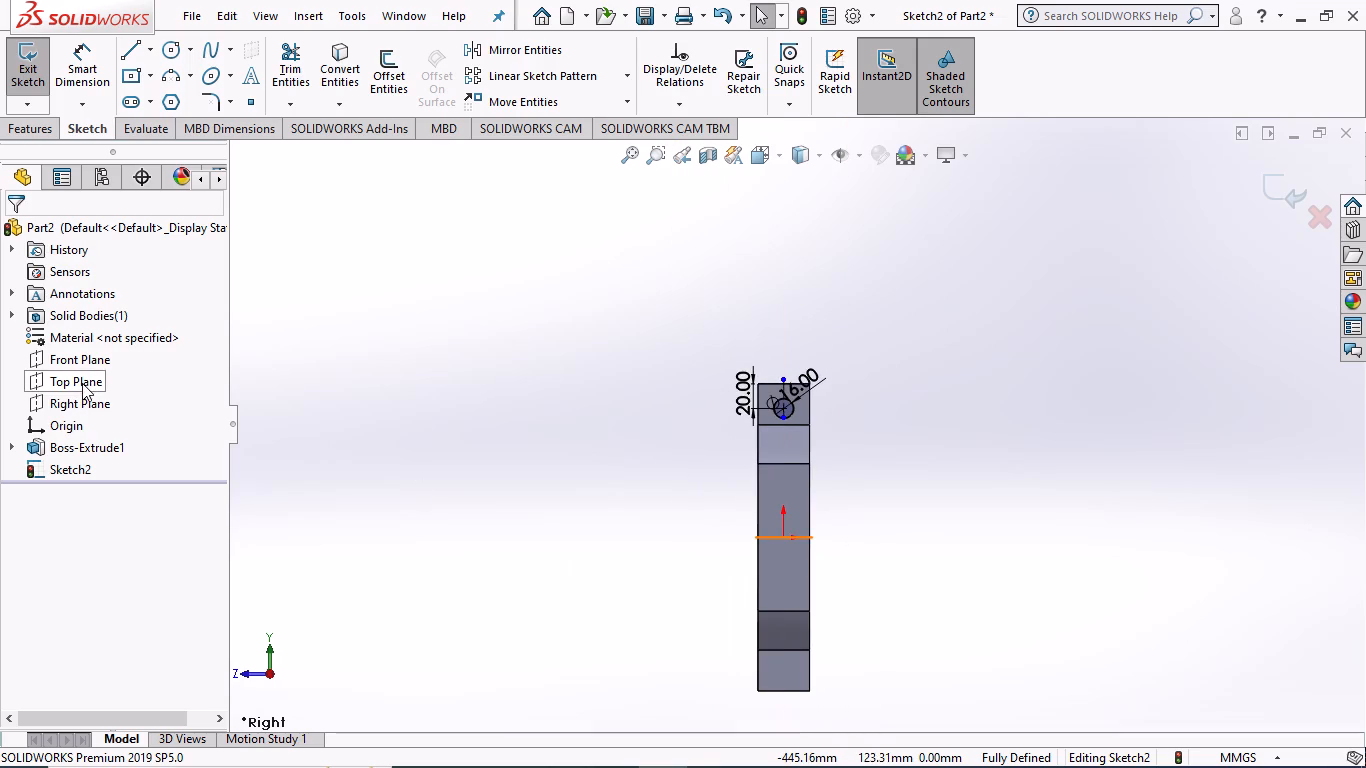
pyautogui.click(80, 382)
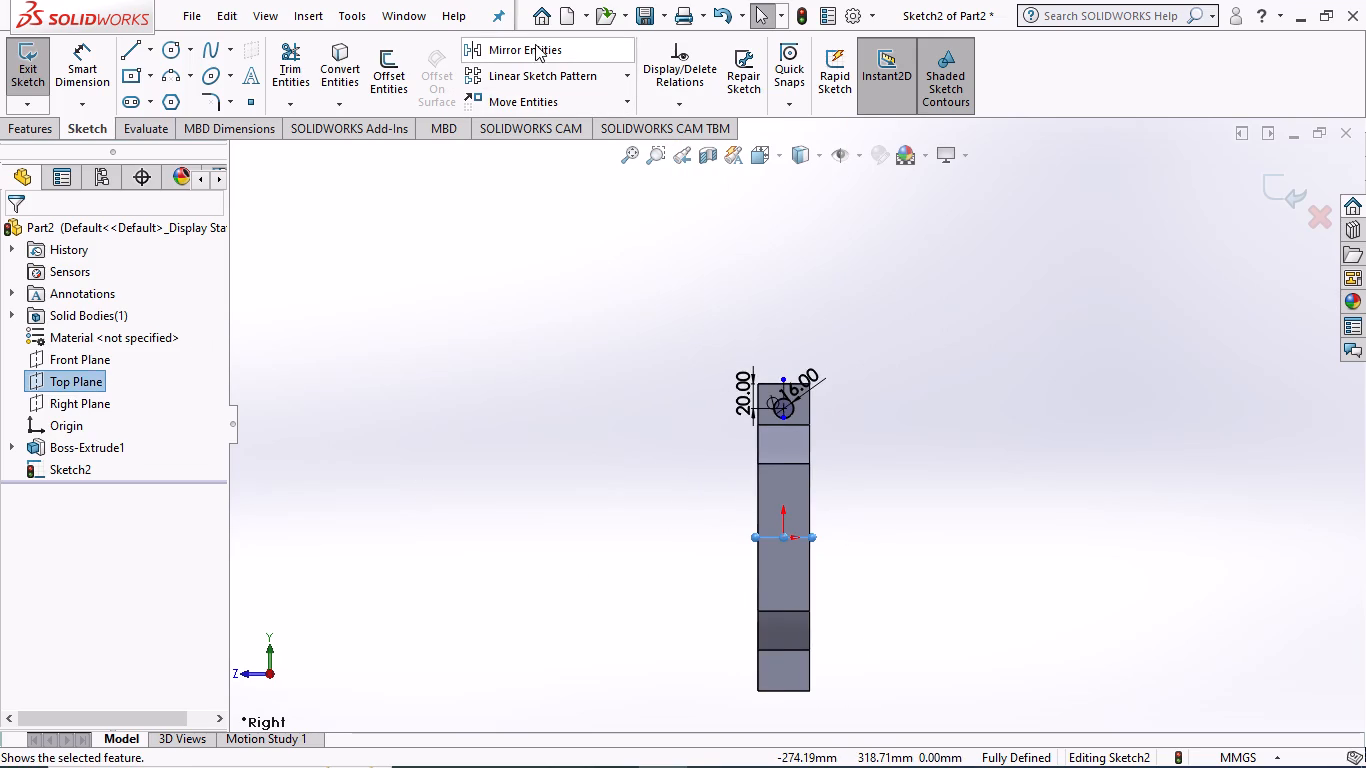
pyautogui.click(535, 44)
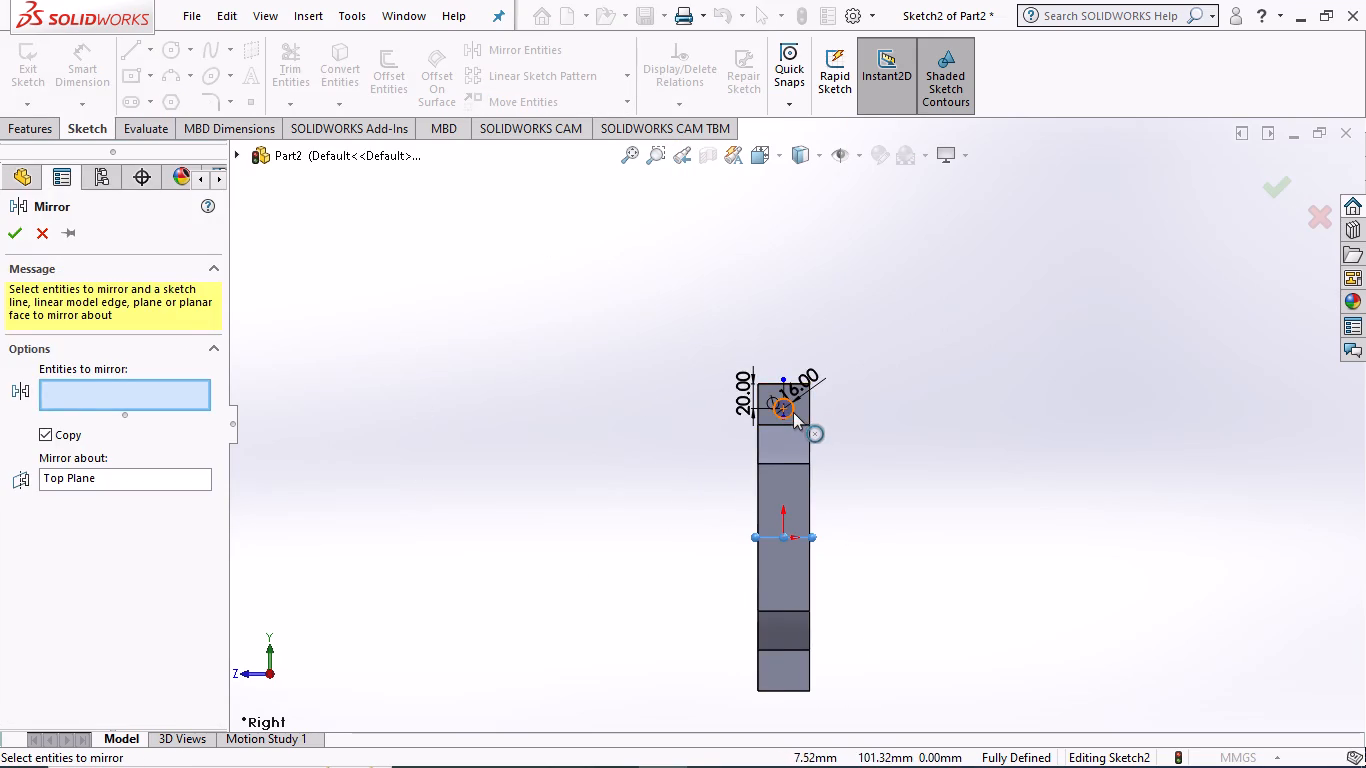
pyautogui.click(793, 412)
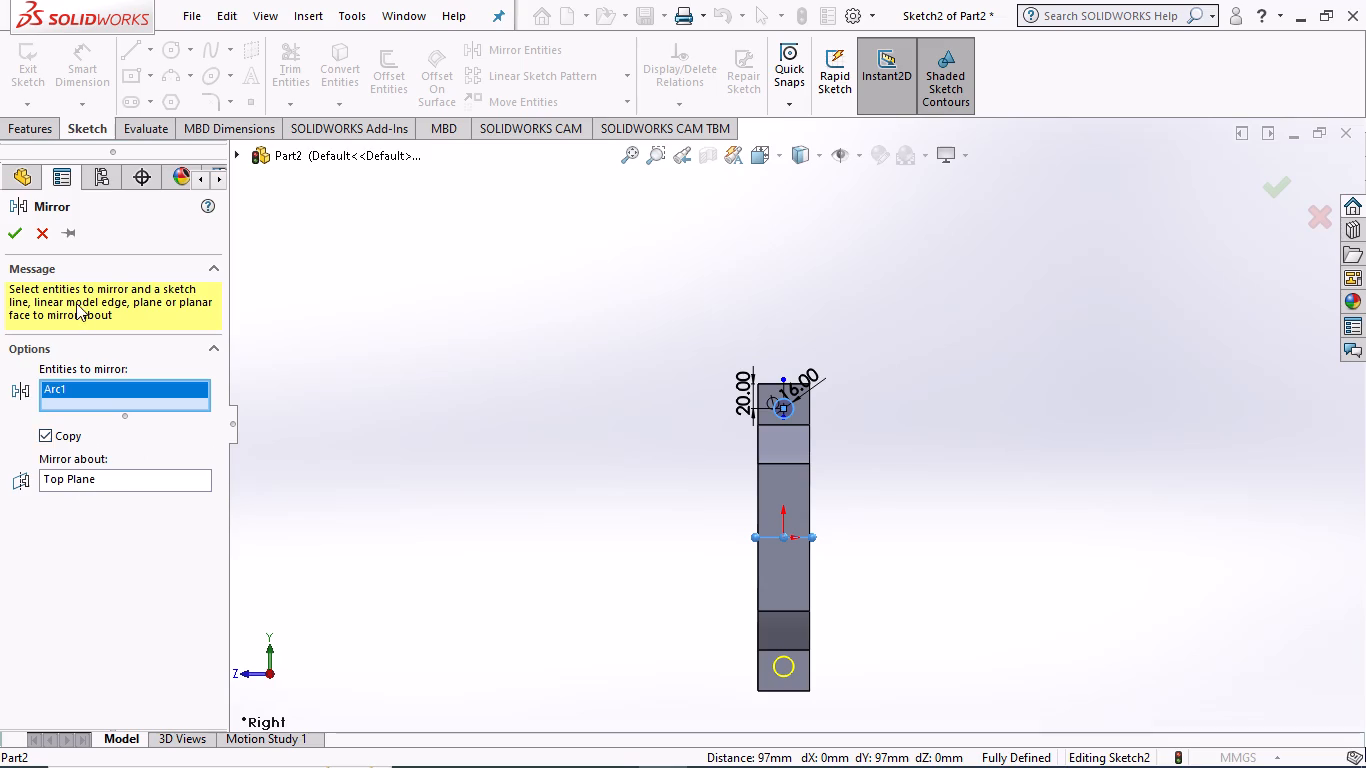
pyautogui.click(24, 231)
# In the same sketch, draw a circle about 27 mm in diameter over the side tab's face, centred about 36 mm directly above the origin.
pyautogui.moveTo(596, 446); pyautogui.dragTo(524, 405, button='middle')
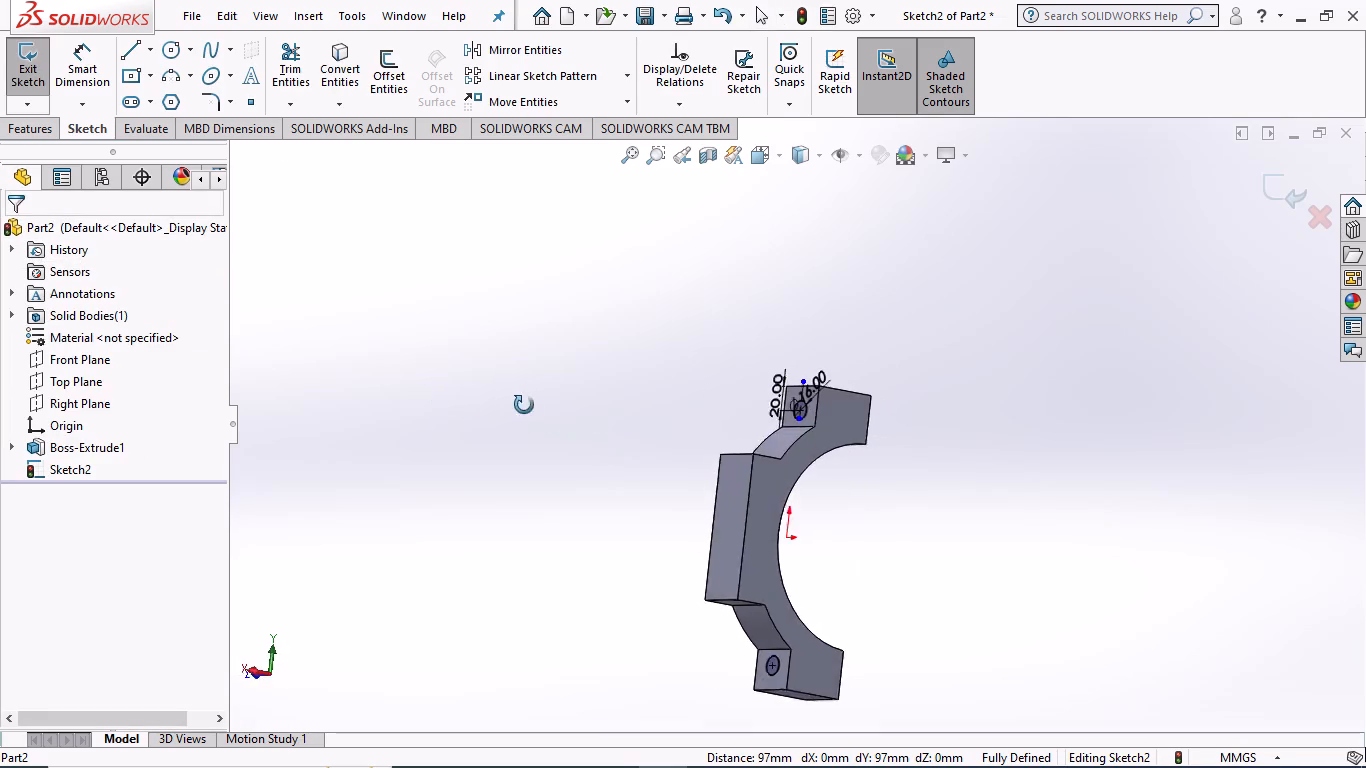
pyautogui.moveTo(524, 405); pyautogui.dragTo(604, 418, button='middle')
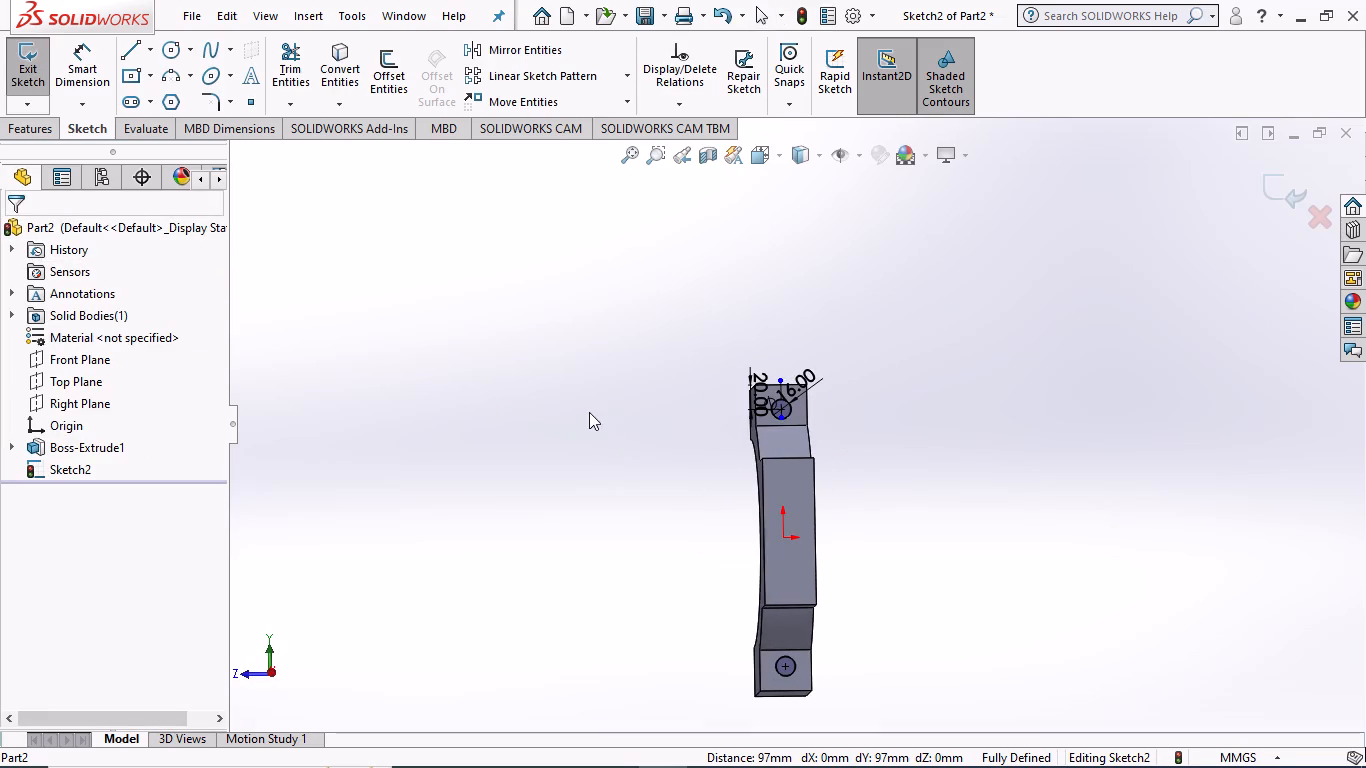
pyautogui.middleClick(589, 412)
pyautogui.scroll(-2, 969, 718)
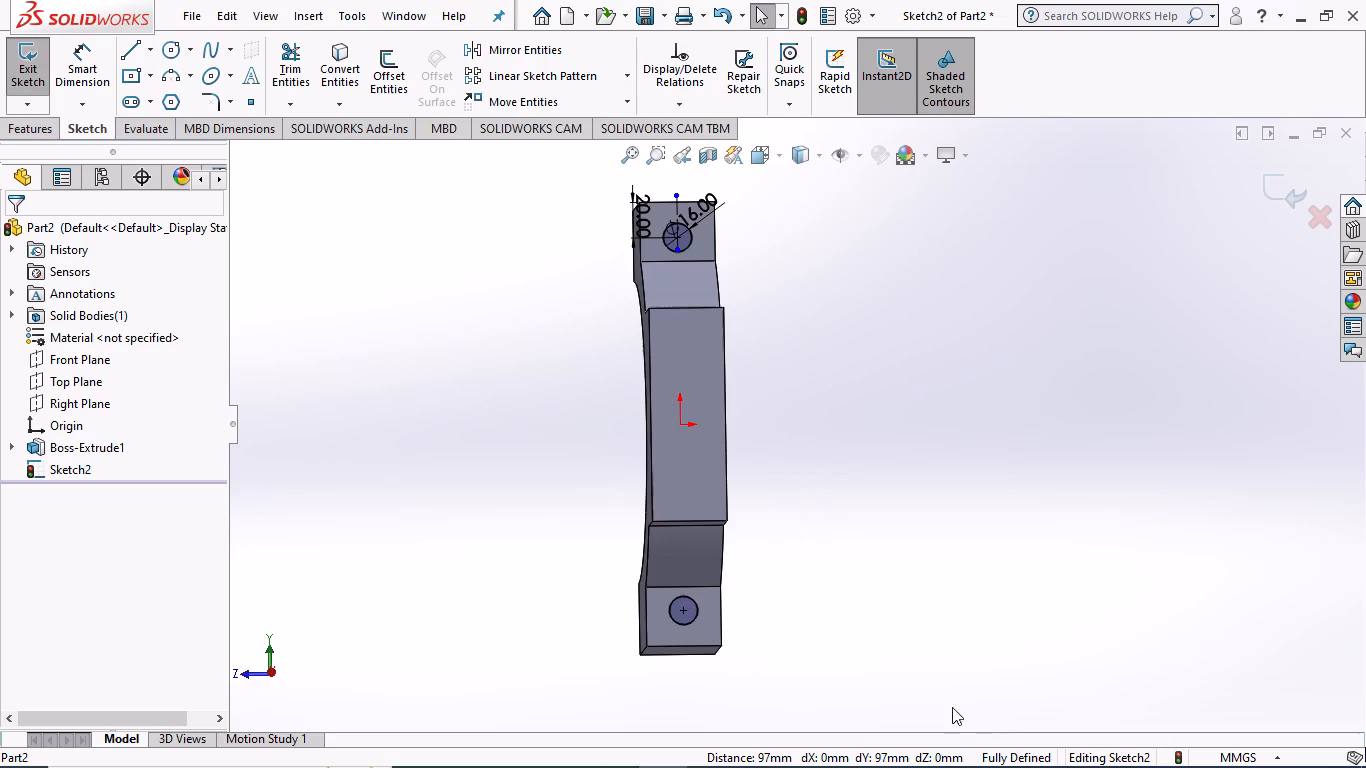
pyautogui.scroll(-1, 623, 364)
pyautogui.click(699, 379)
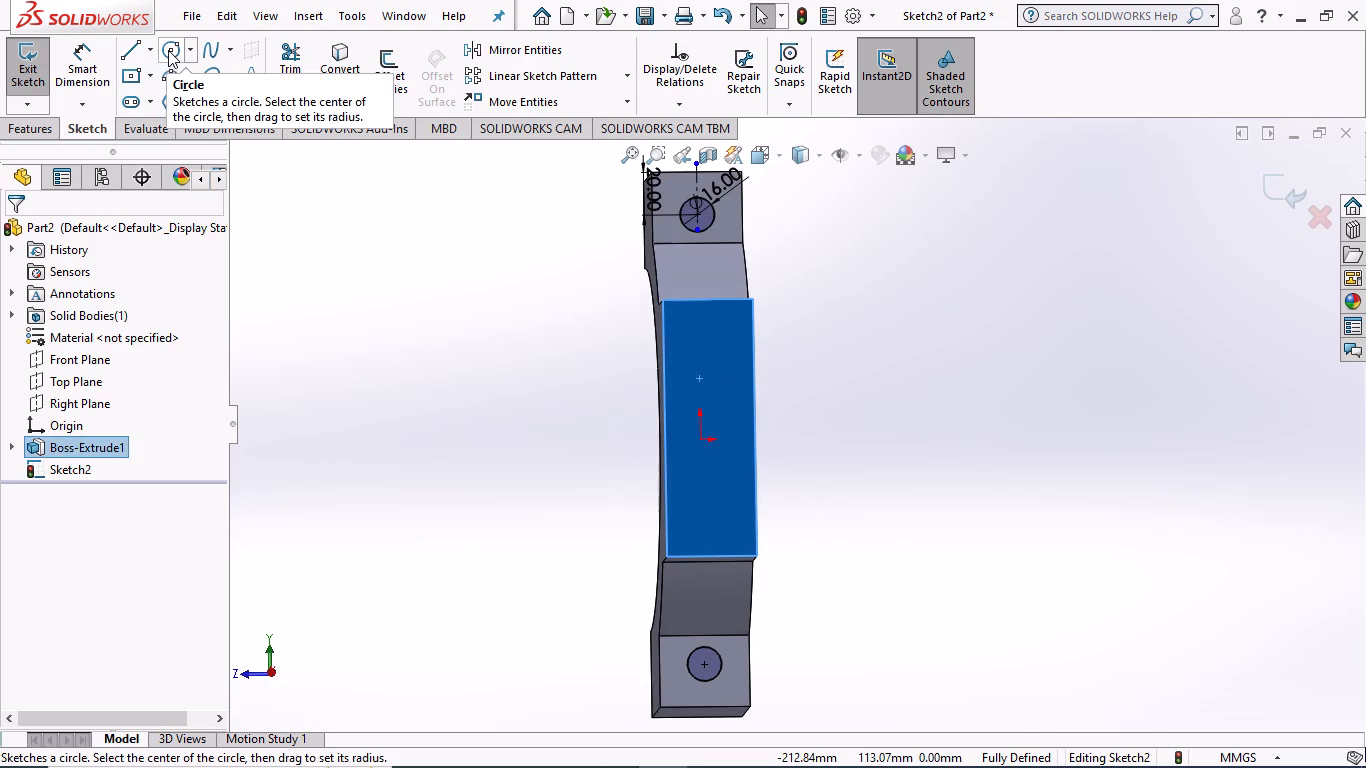
pyautogui.click(764, 154)
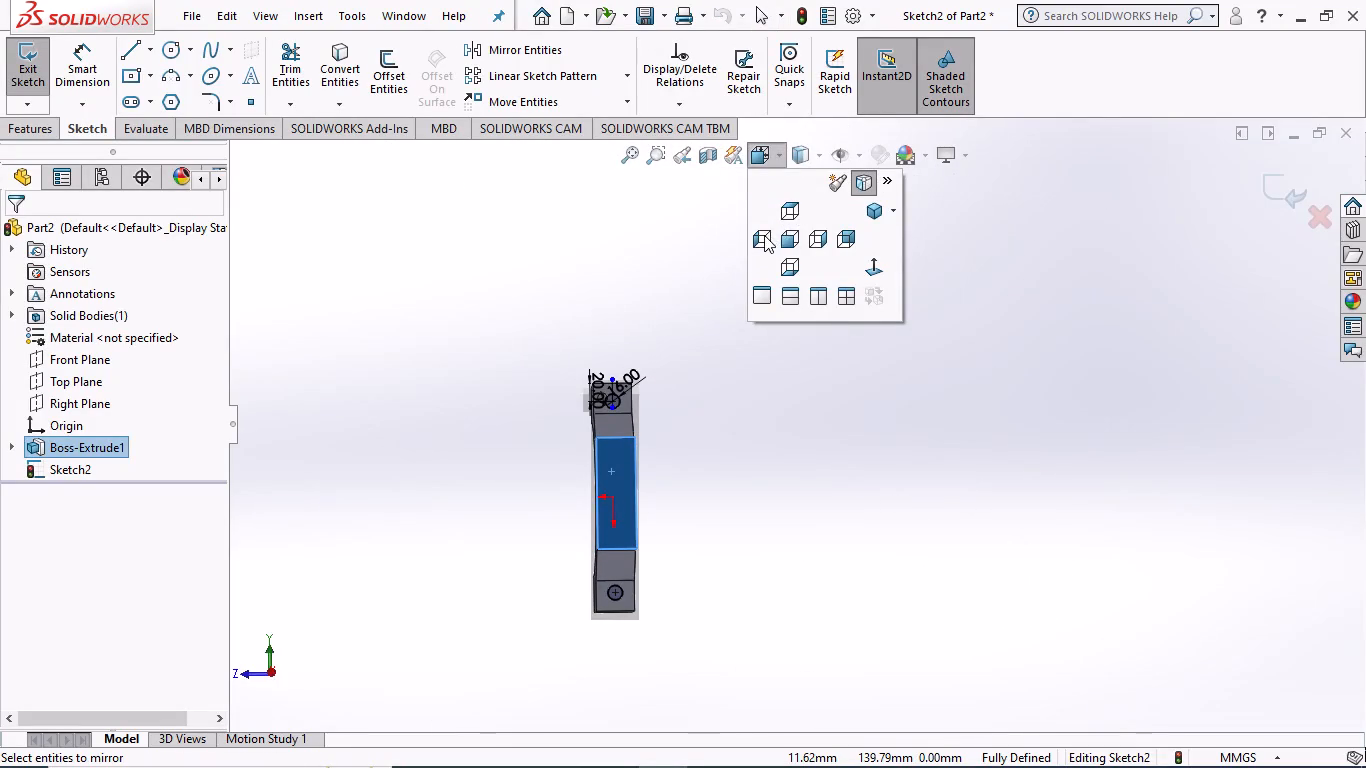
pyautogui.click(764, 235)
pyautogui.click(758, 152)
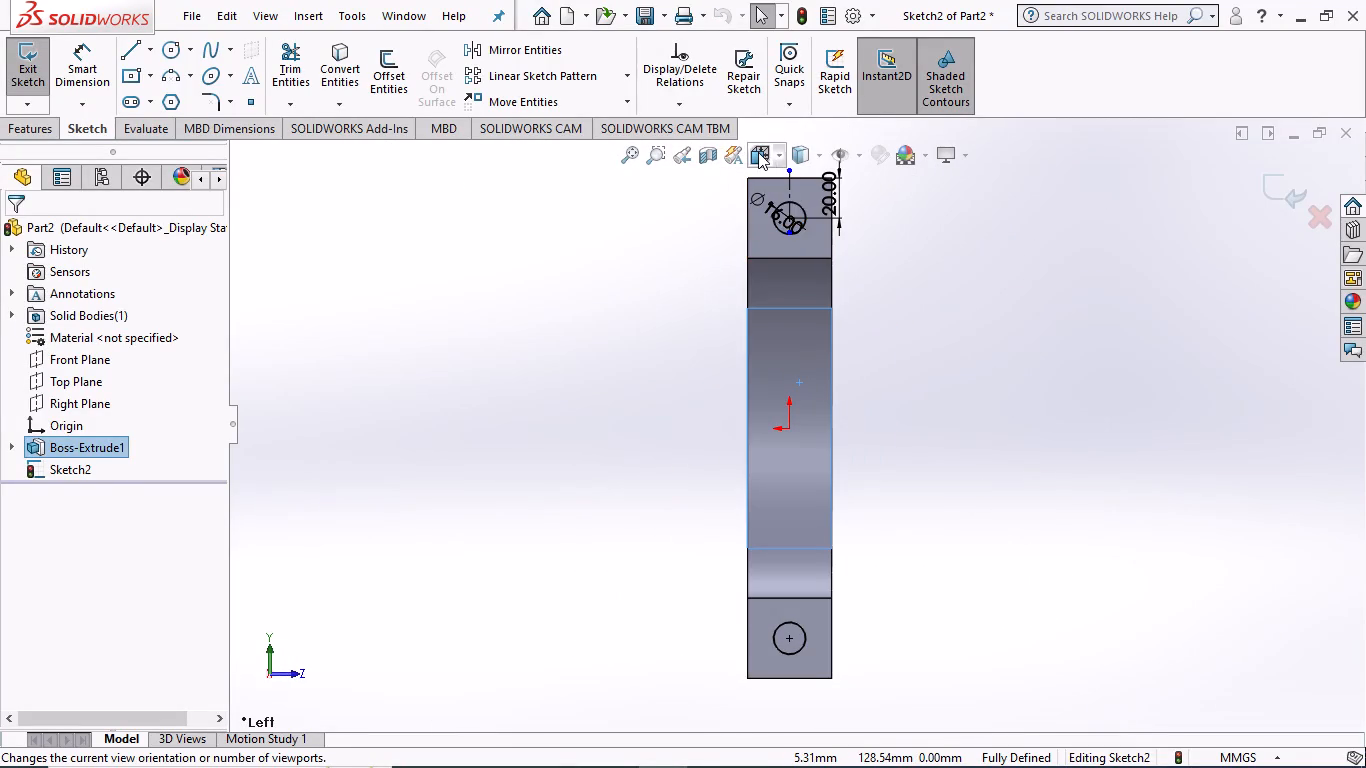
pyautogui.click(813, 236)
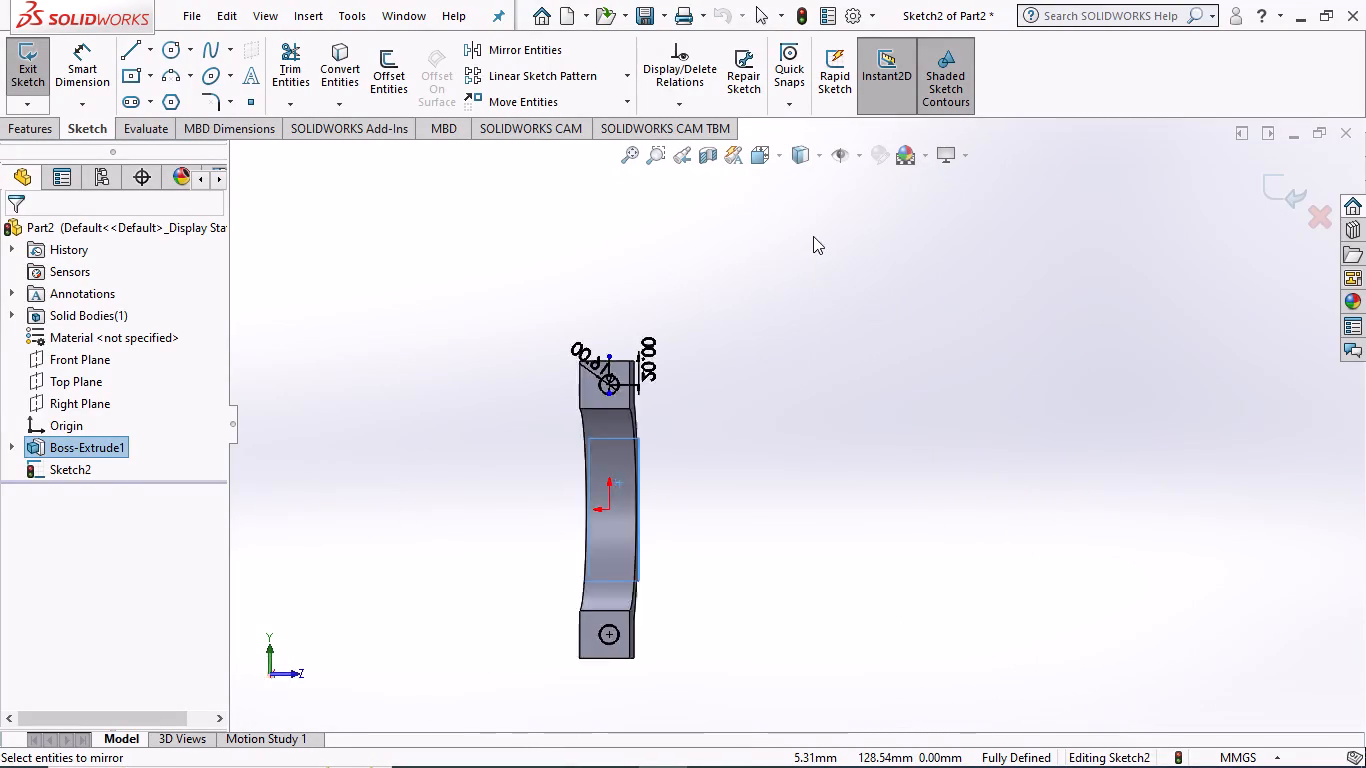
pyautogui.scroll(-1, 808, 365)
pyautogui.scroll(1, 807, 366)
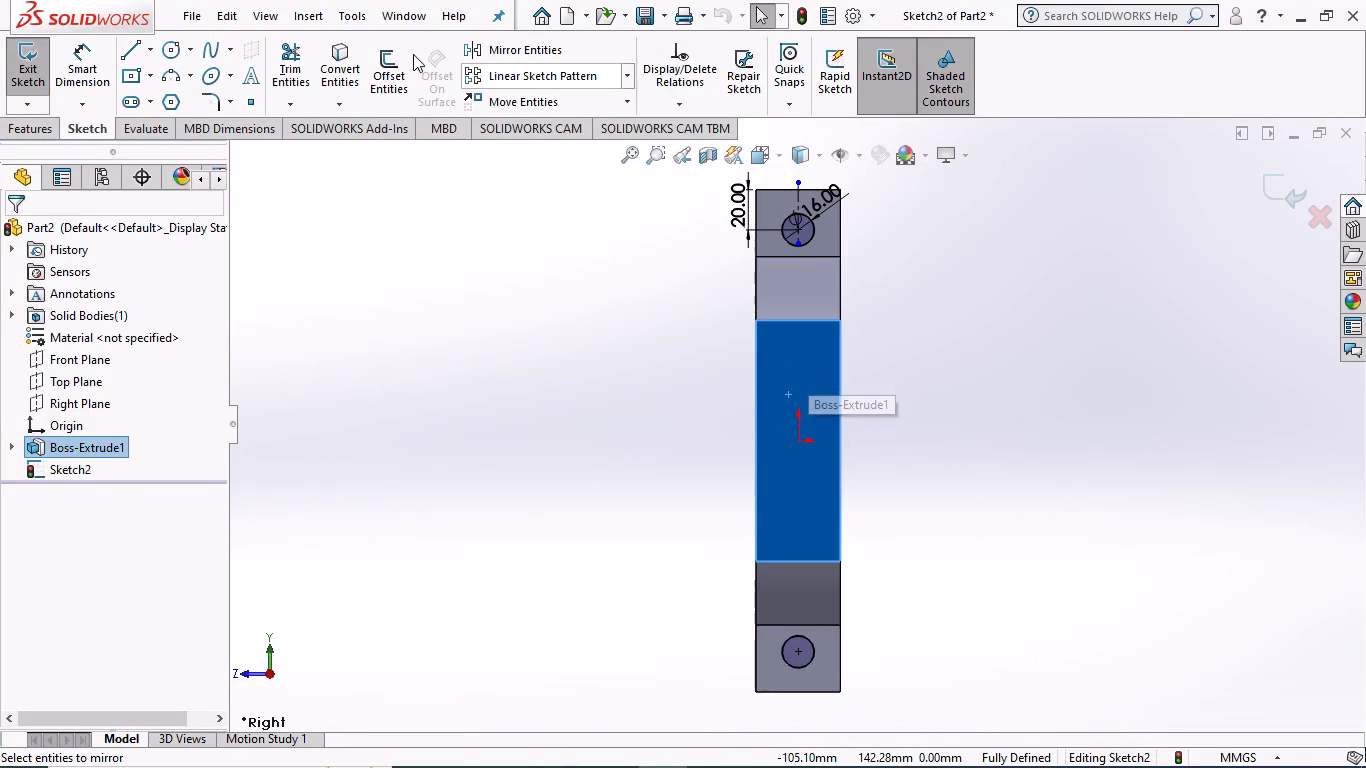
pyautogui.click(172, 44)
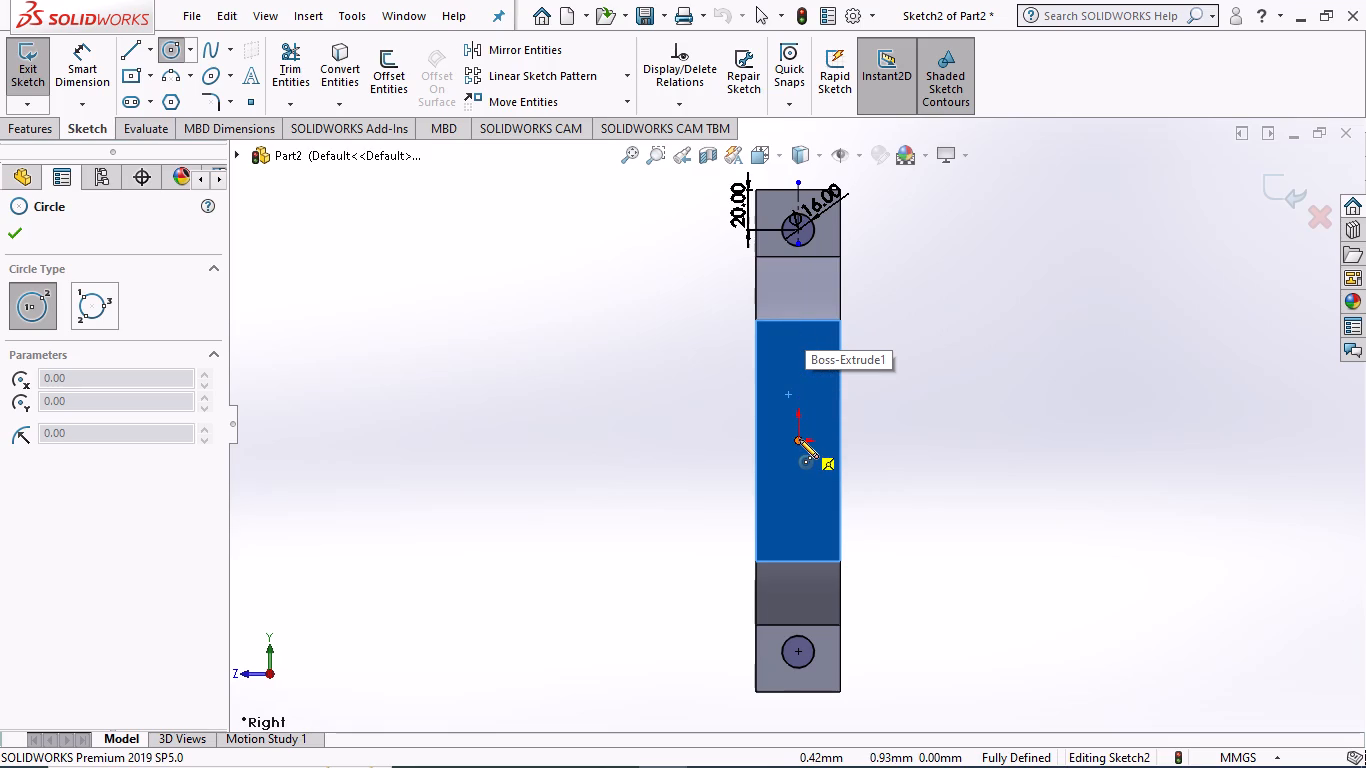
pyautogui.click(800, 369)
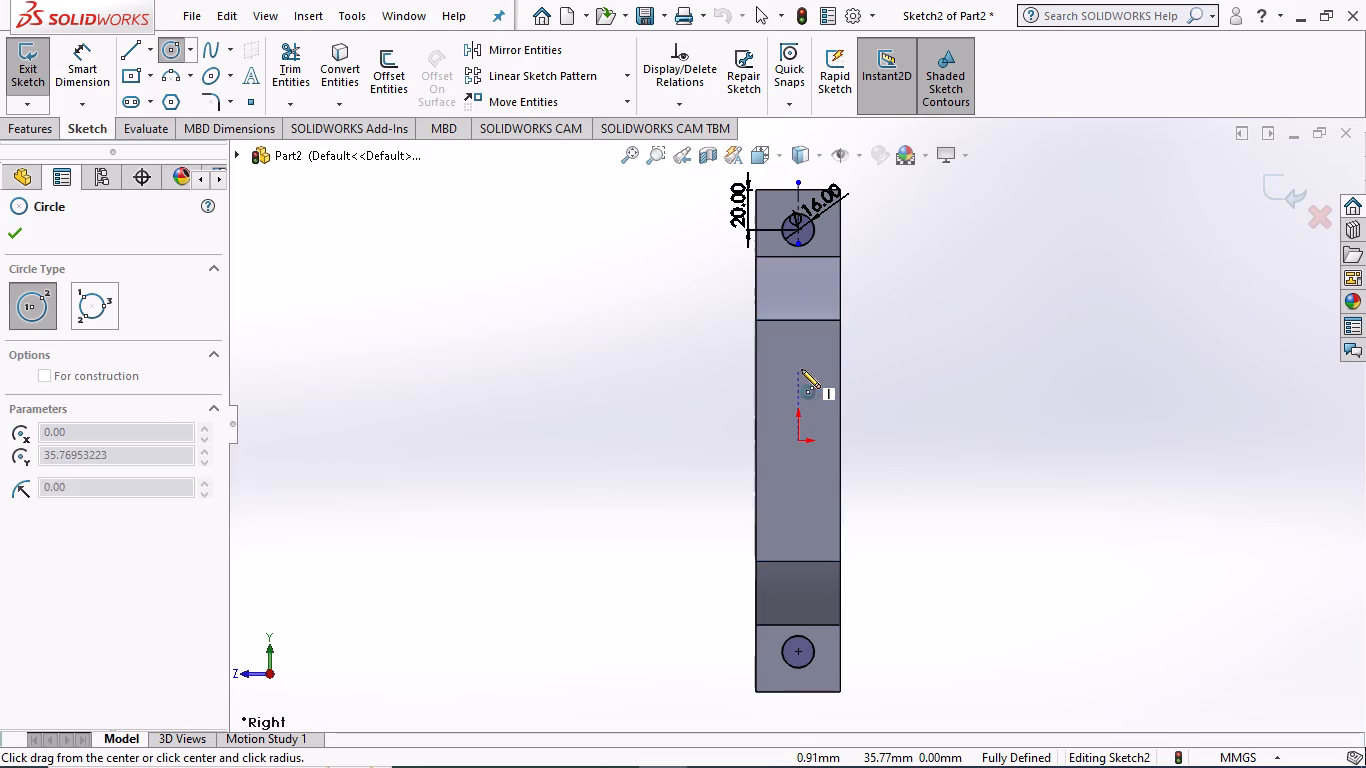
pyautogui.click(817, 388)
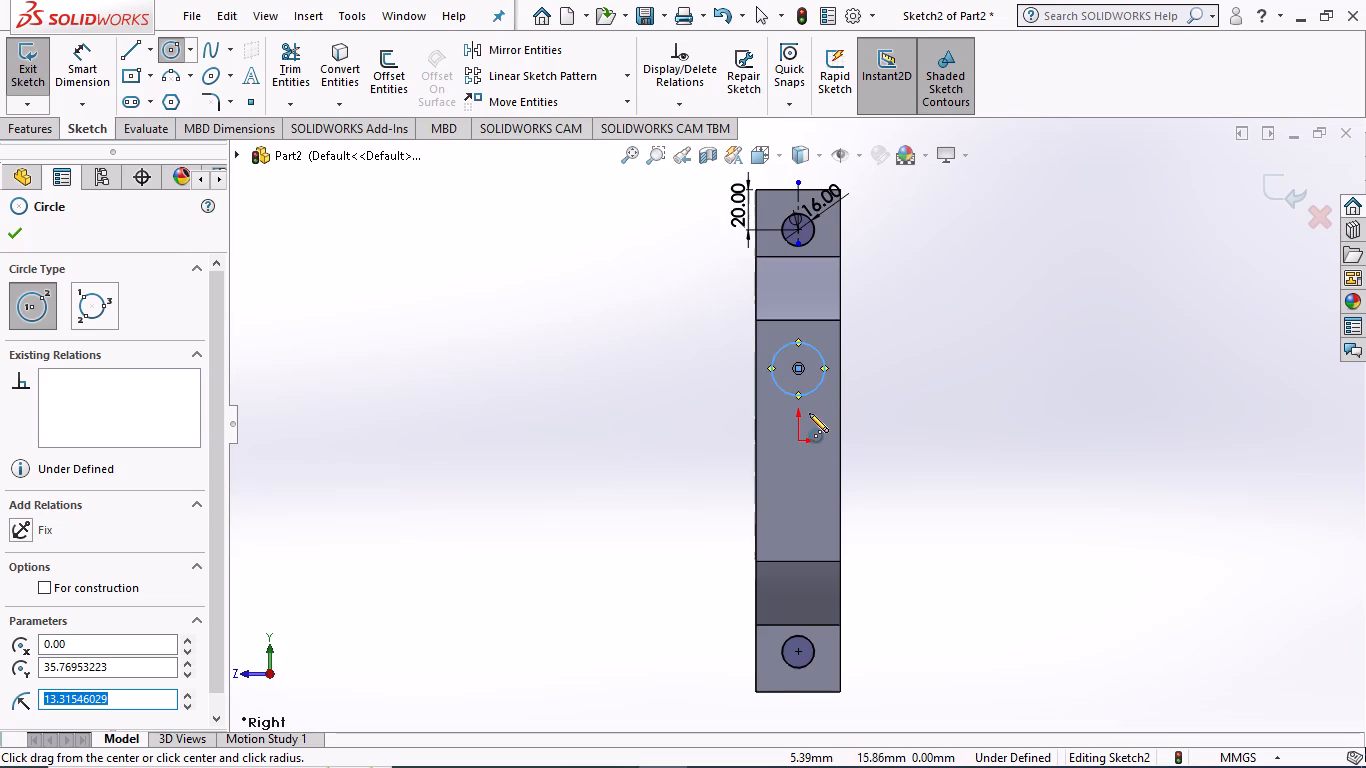
# Set the diameter of the circle on the side tab's face to 16 mm.
pyautogui.click(67, 73)
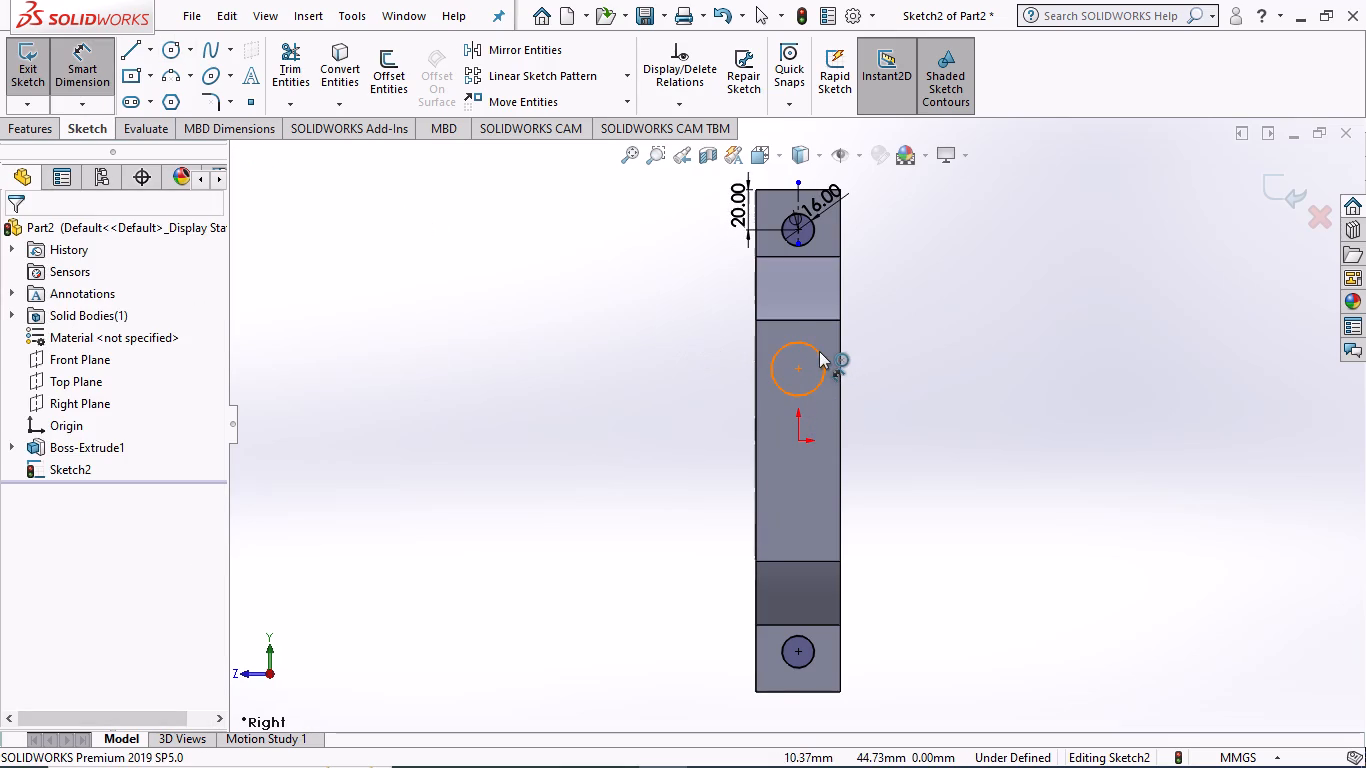
pyautogui.click(819, 351)
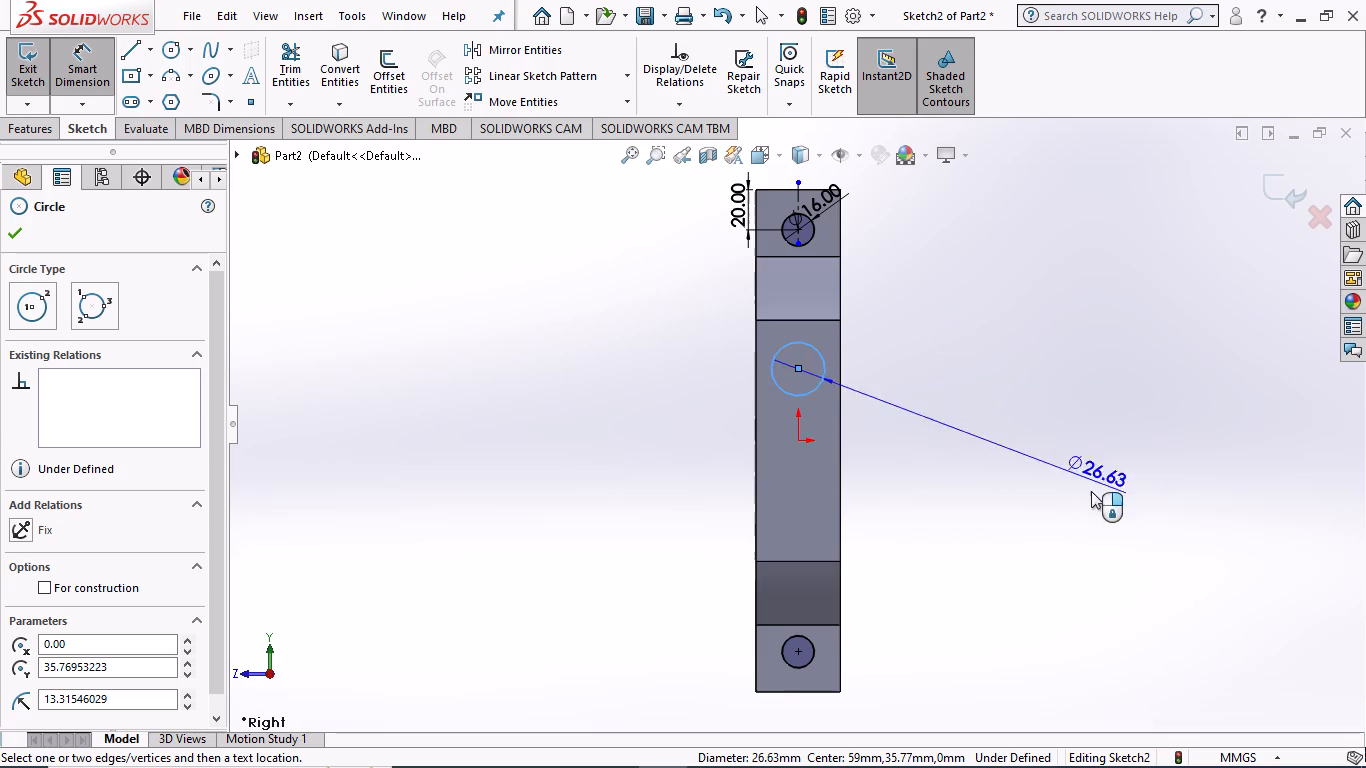
pyautogui.click(923, 380)
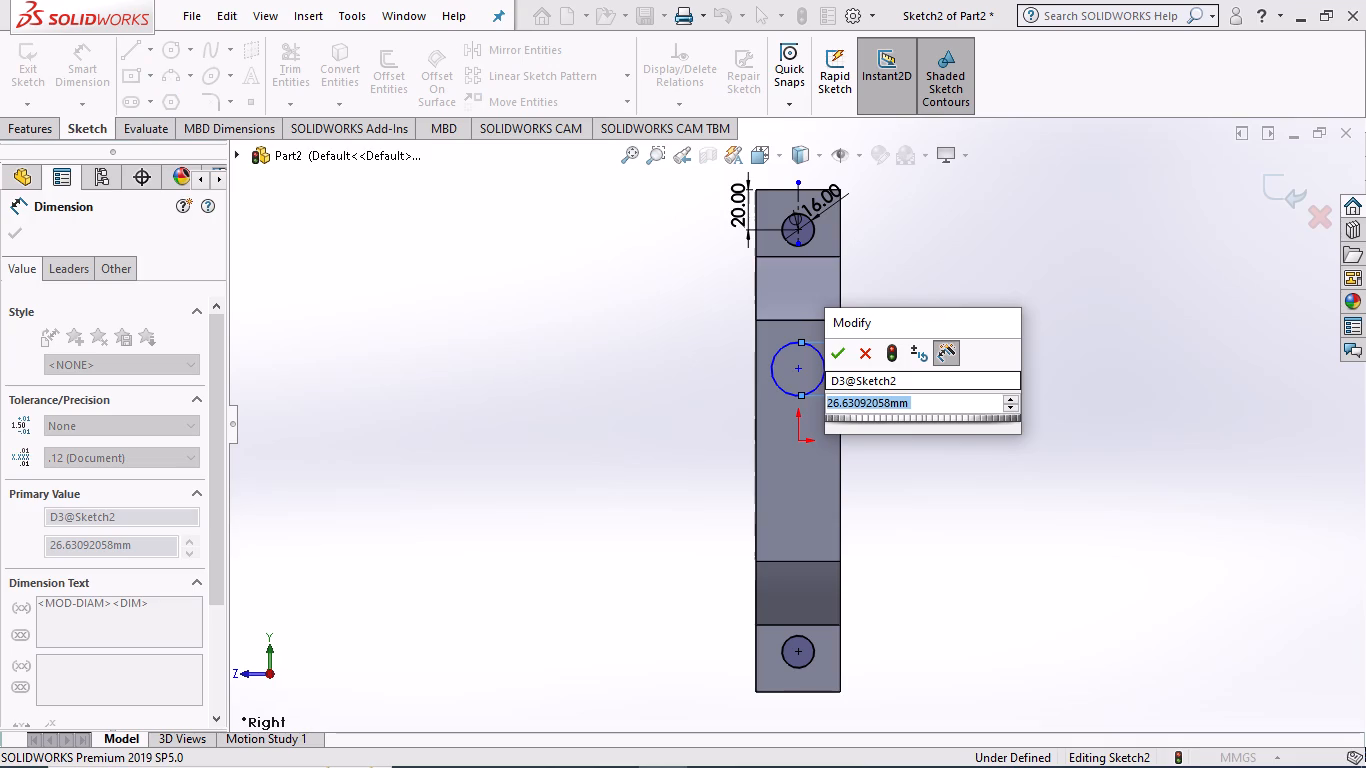
pyautogui.write('16')
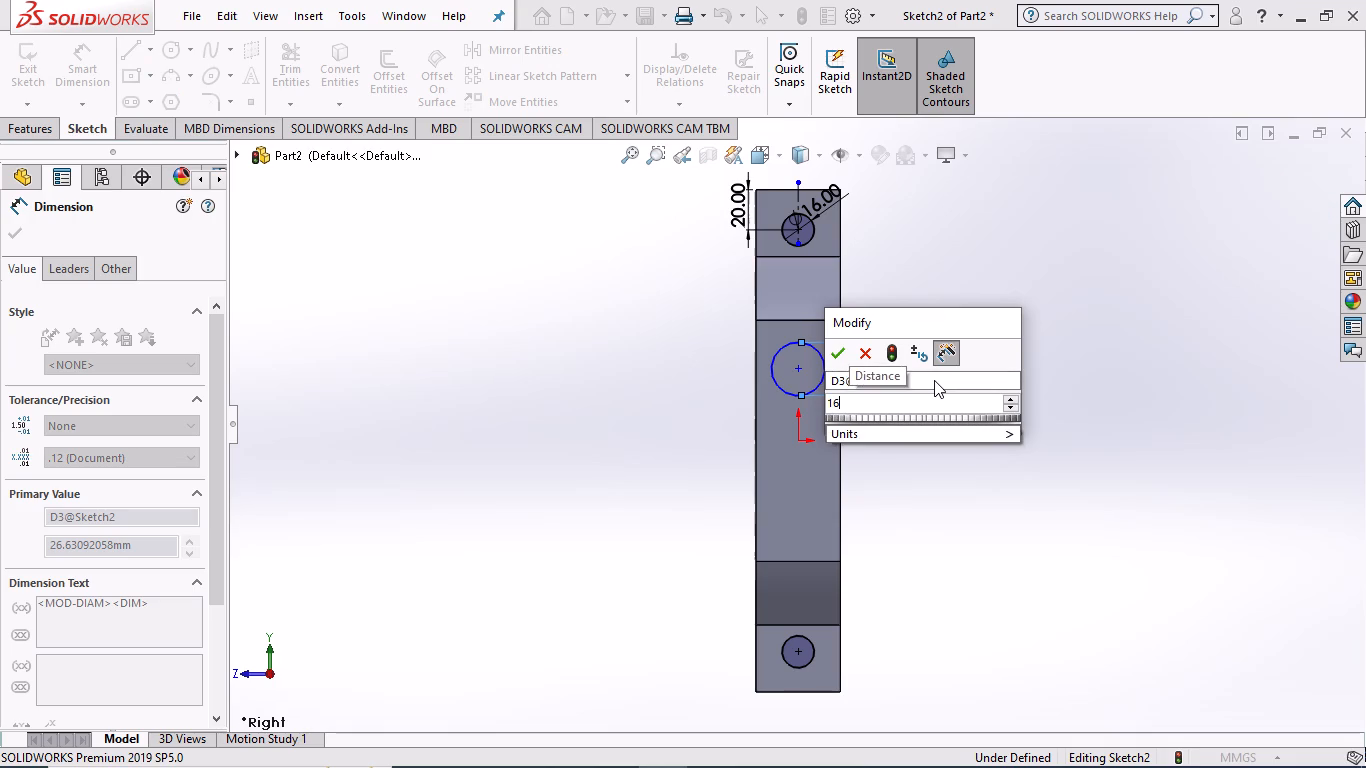
pyautogui.press('Return')
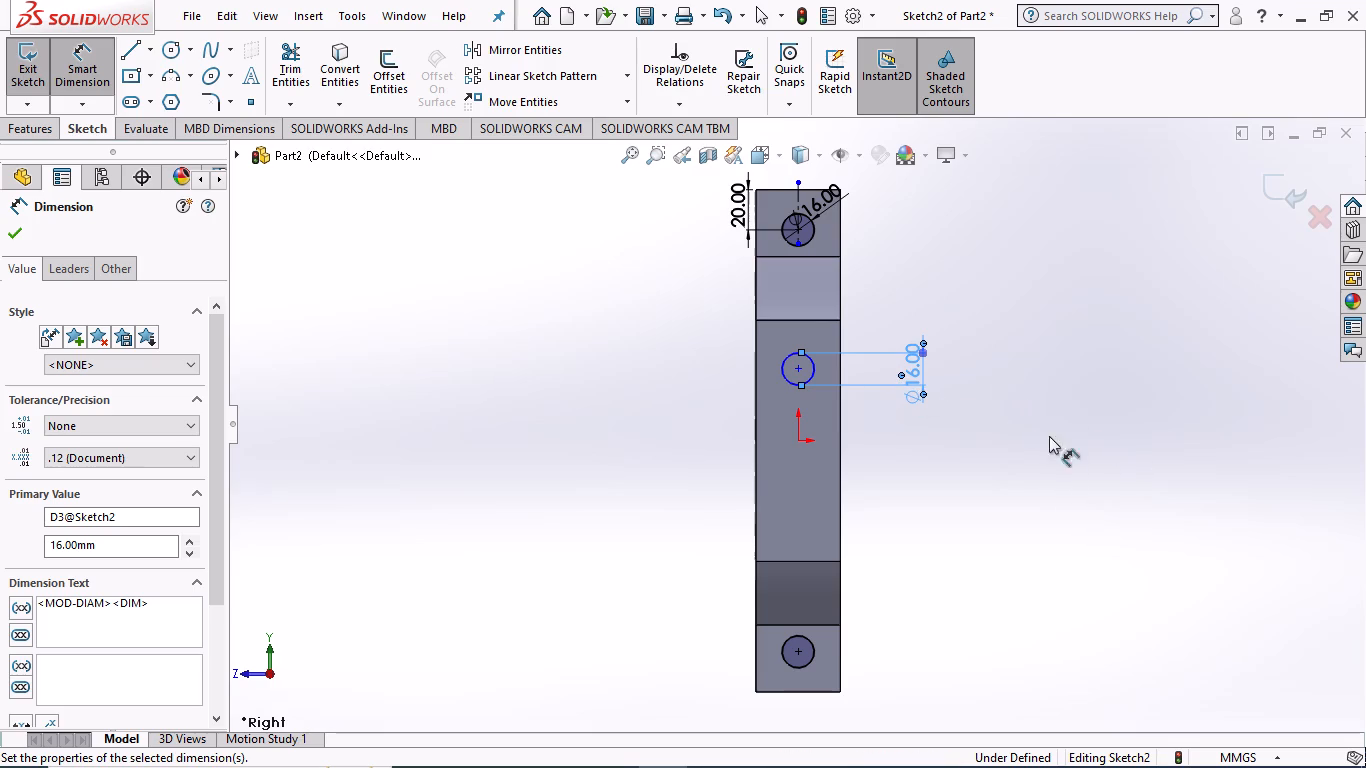
# Dimension the side tab circle's centre 42 mm above the origin and 21 mm from the tab's long edge.
pyautogui.click(797, 366)
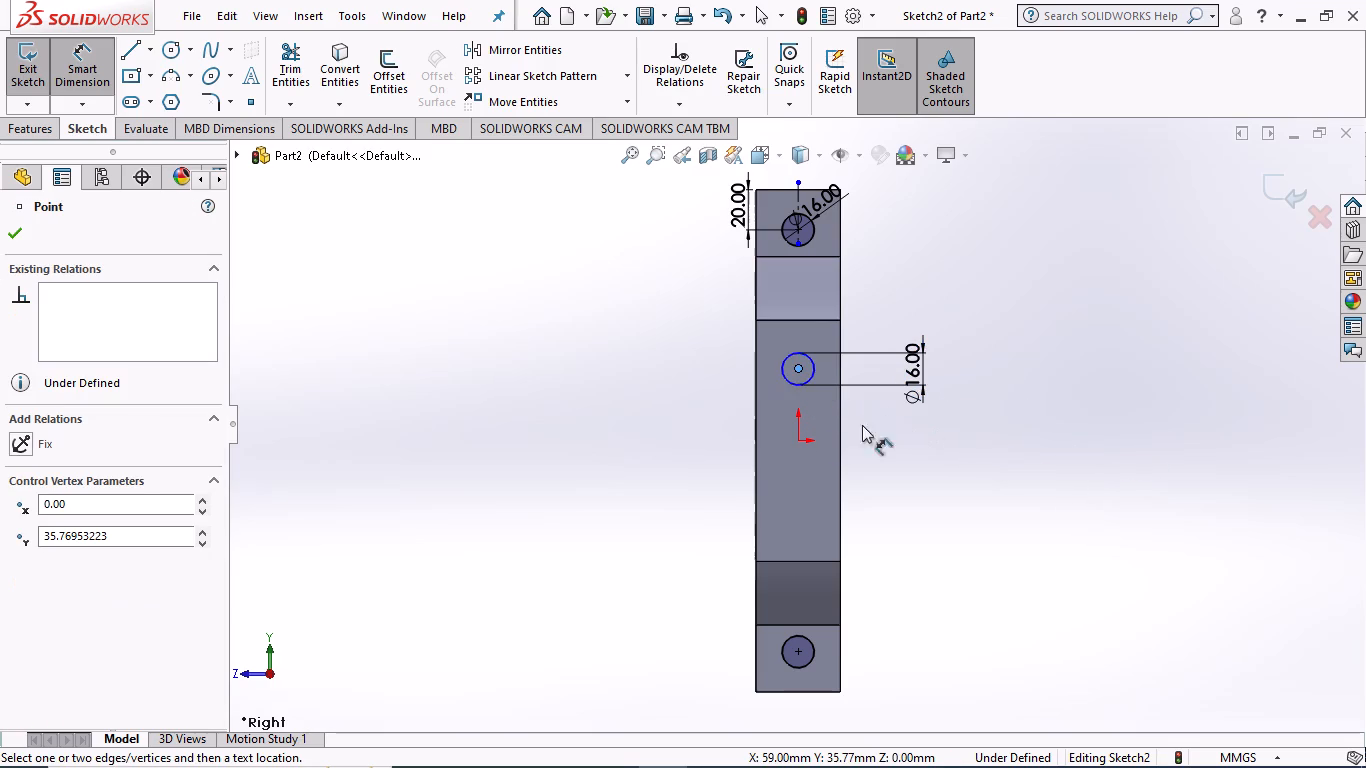
pyautogui.click(796, 436)
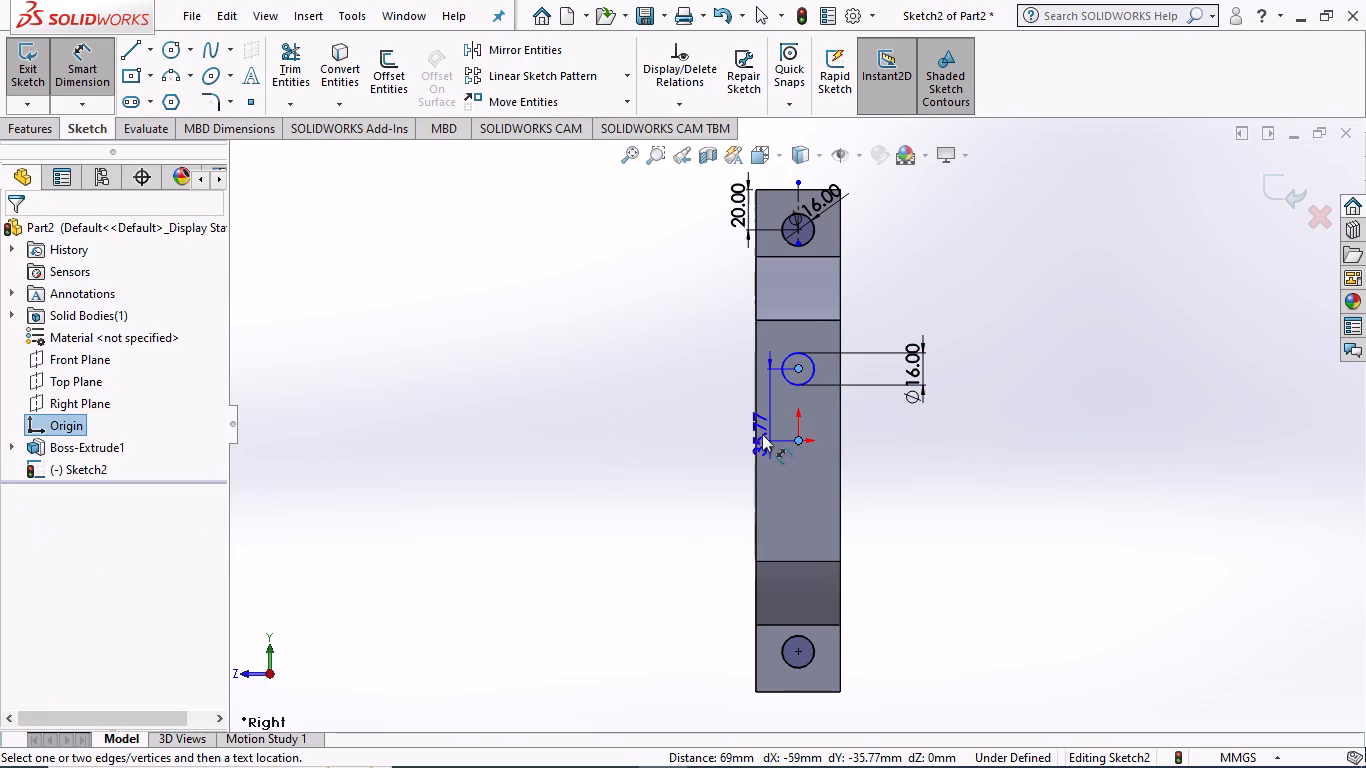
pyautogui.click(711, 399)
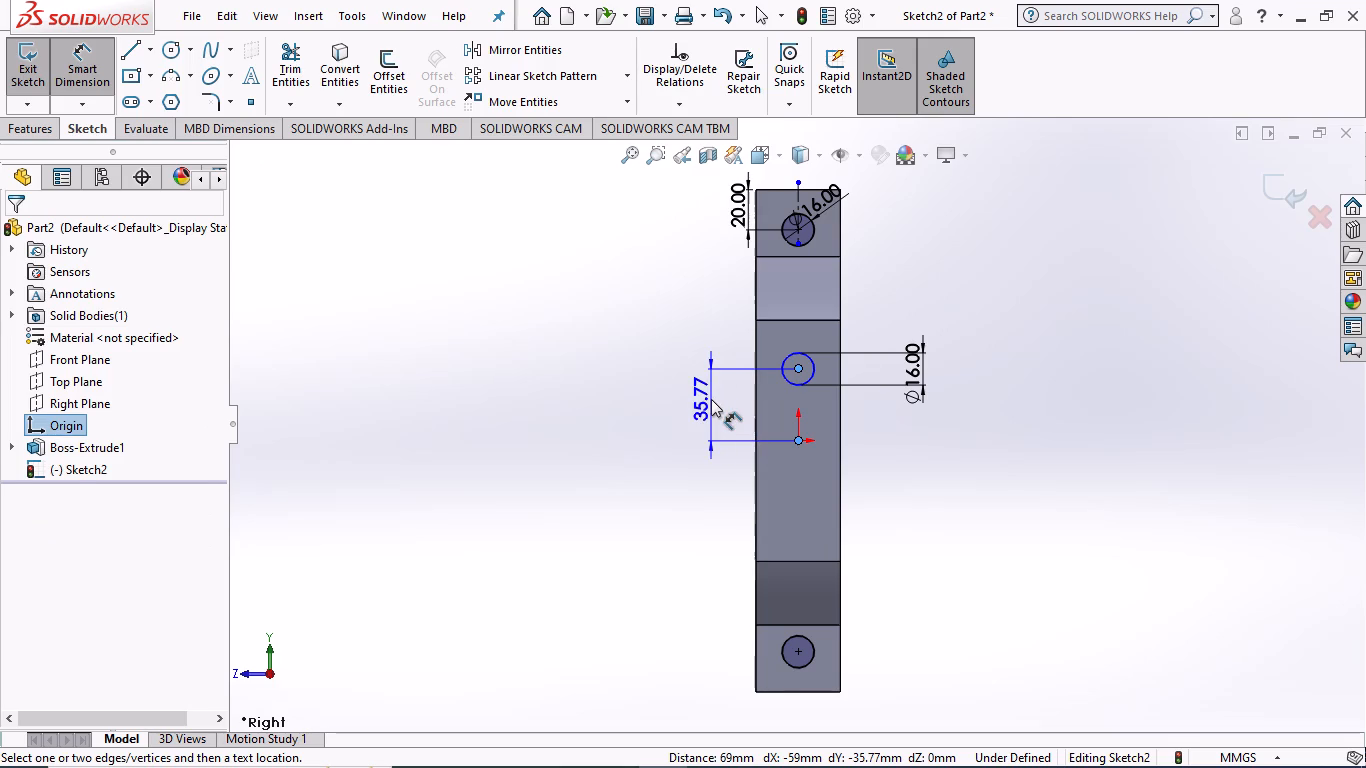
pyautogui.write('42')
pyautogui.press('Return')
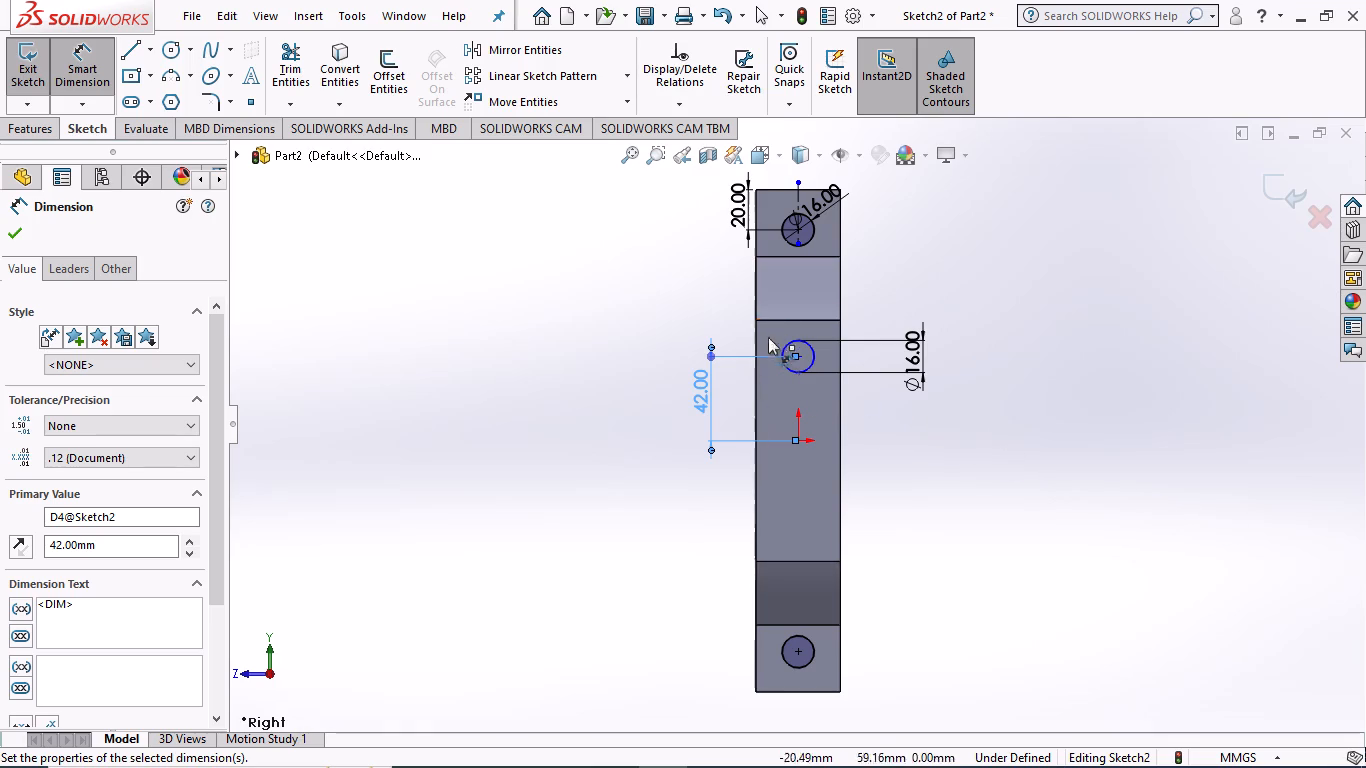
pyautogui.click(801, 353)
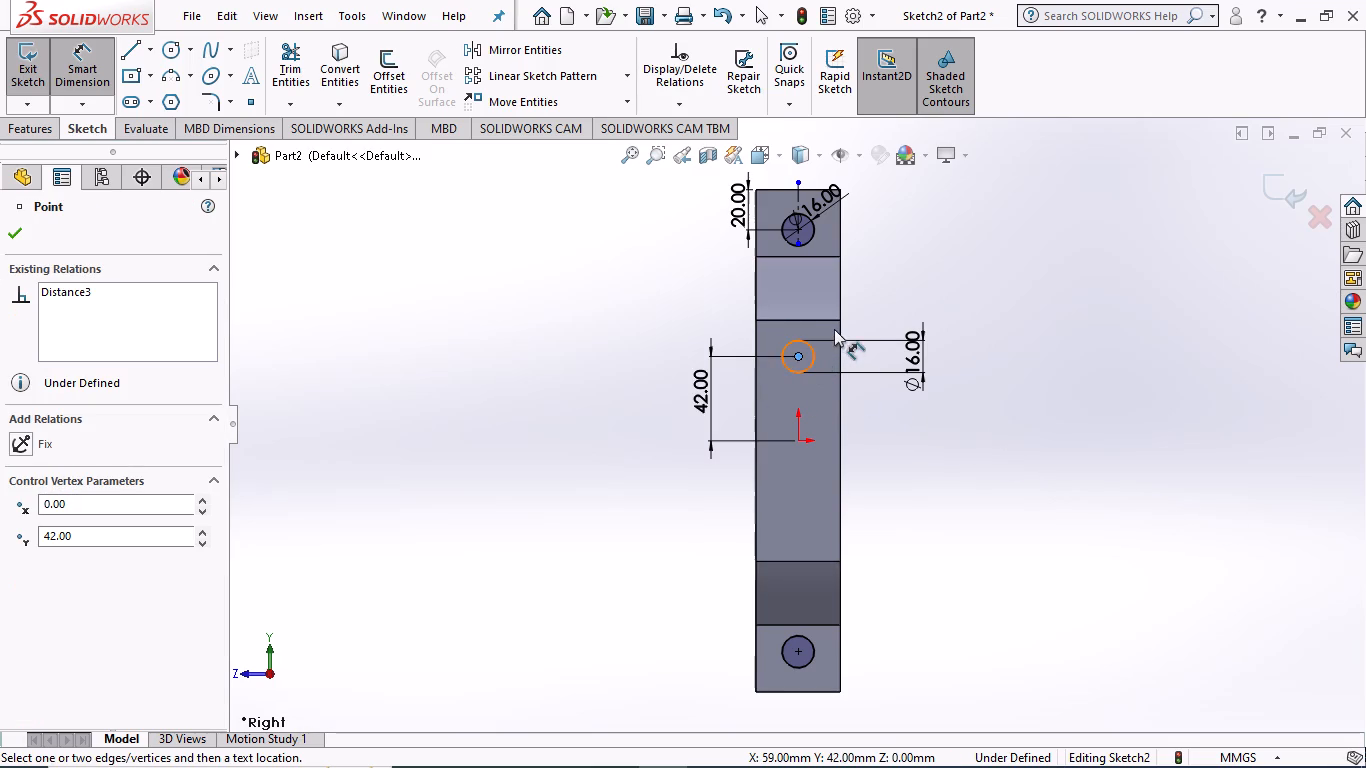
pyautogui.click(840, 327)
pyautogui.click(856, 300)
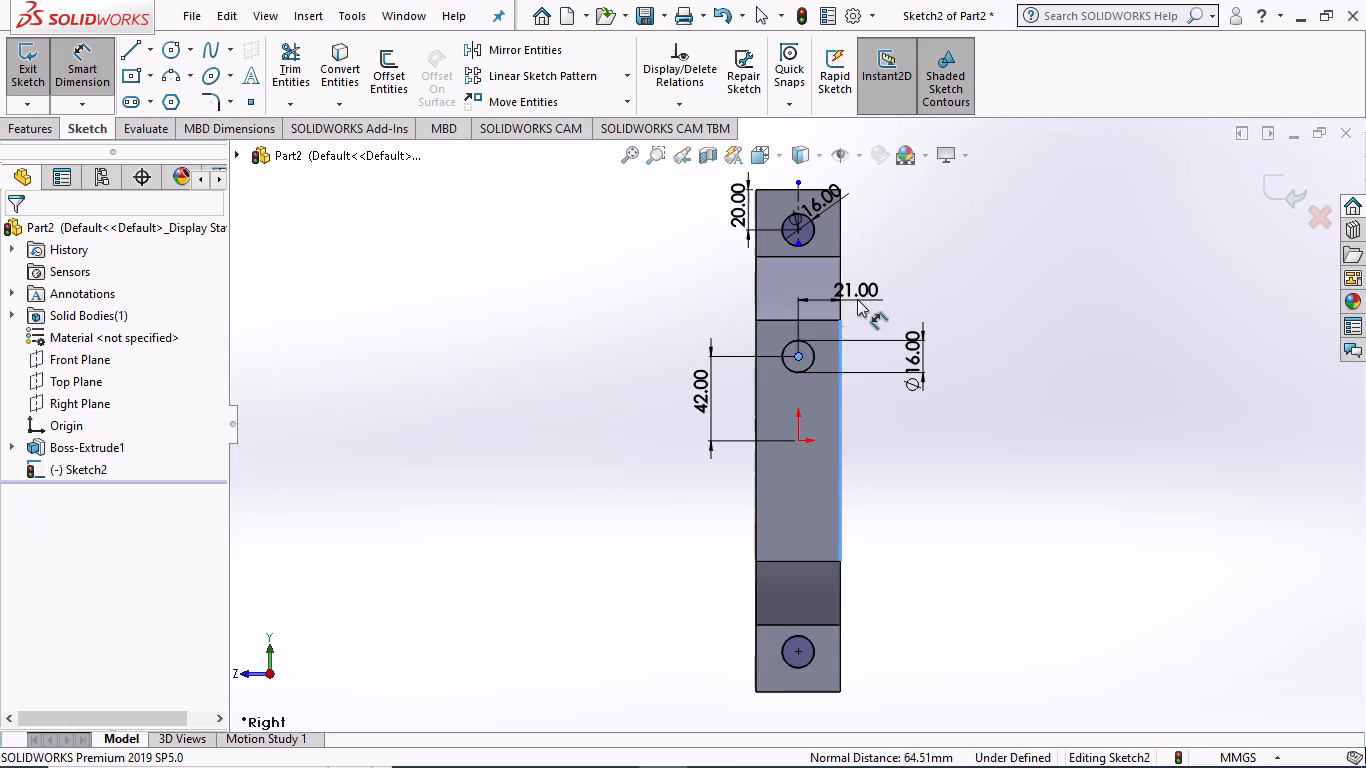
pyautogui.click(769, 278)
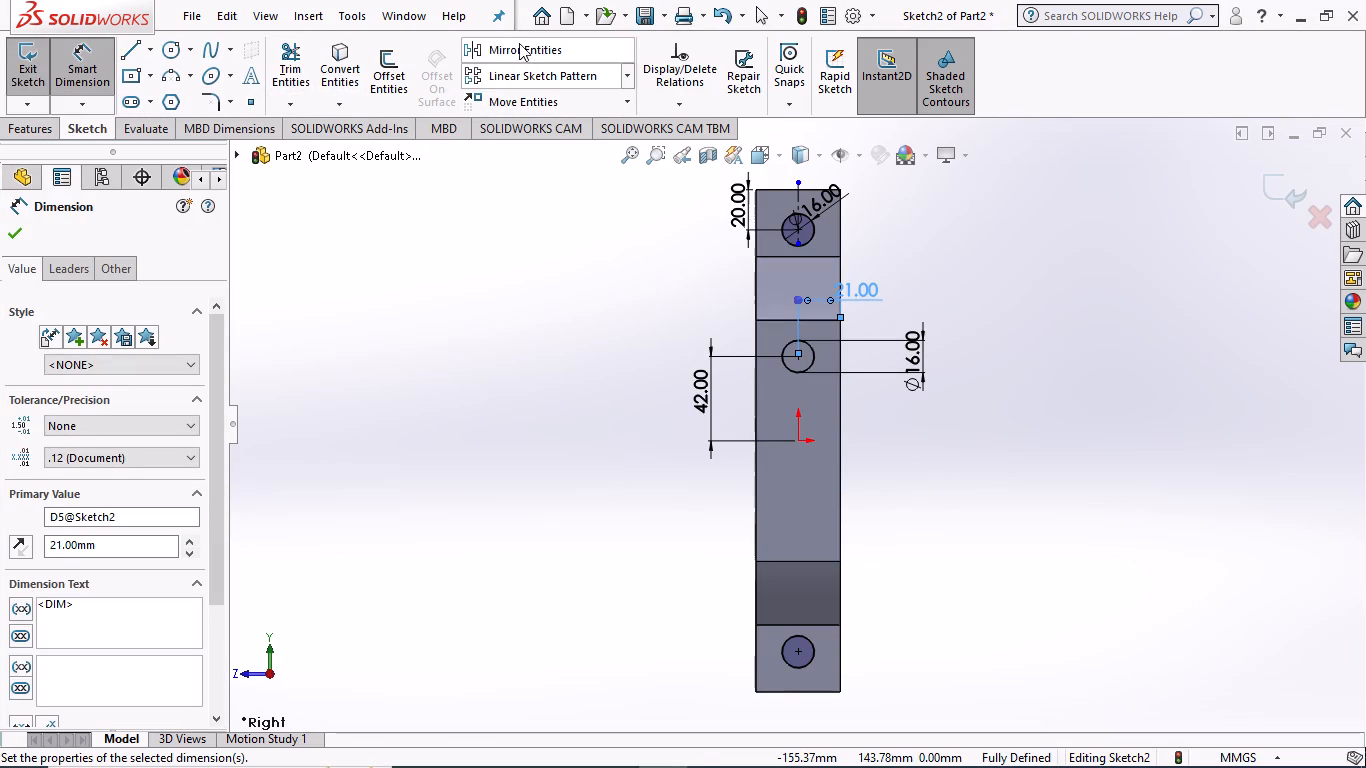
pyautogui.click(15, 229)
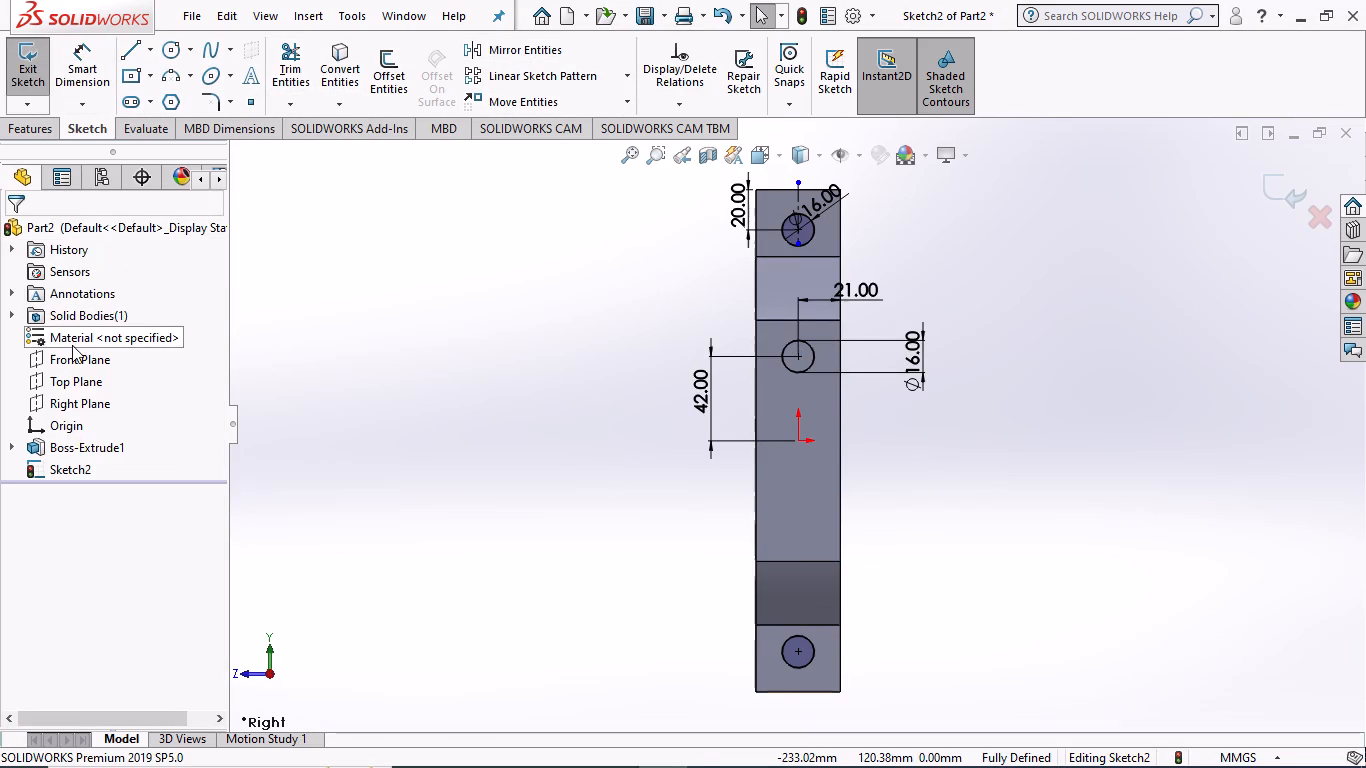
# Mirror the side tab's 16 mm circle about the Top Plane, keeping the original.
pyautogui.click(74, 377)
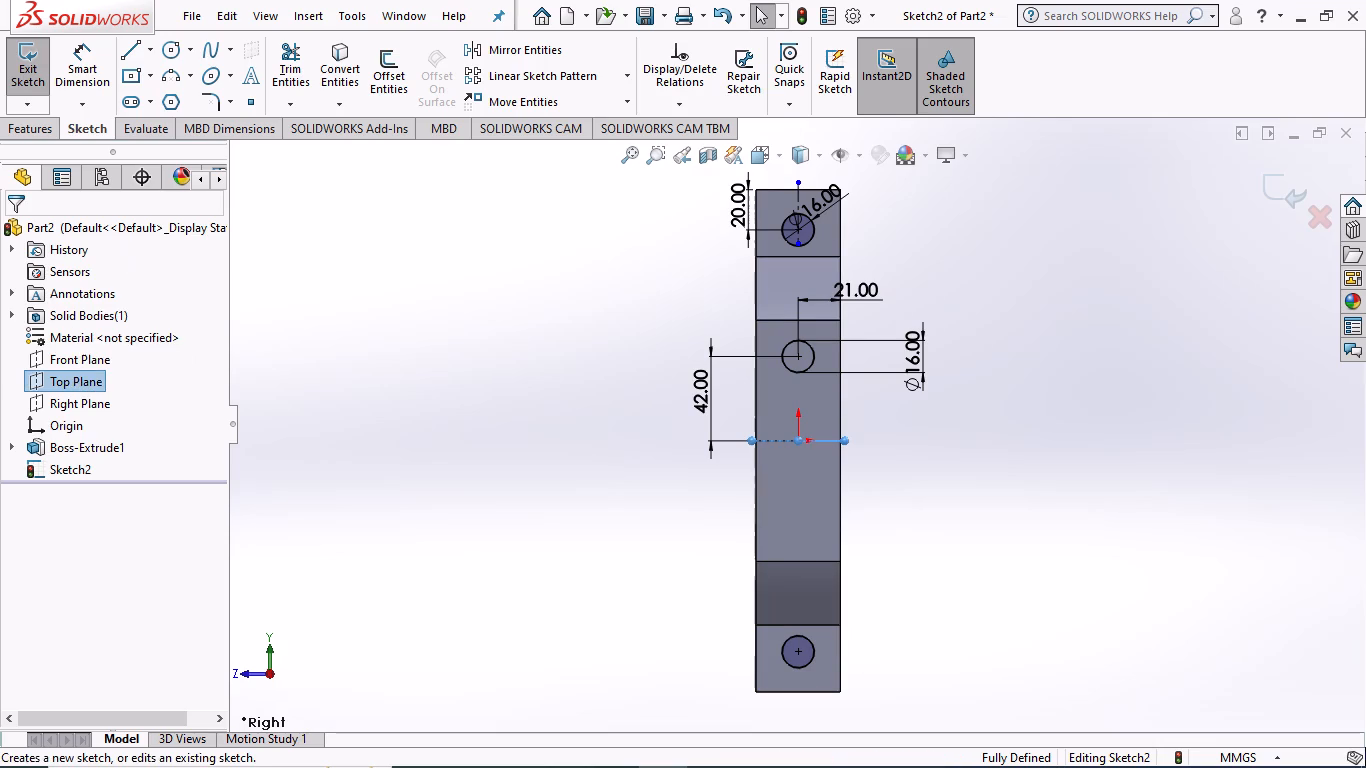
pyautogui.click(527, 49)
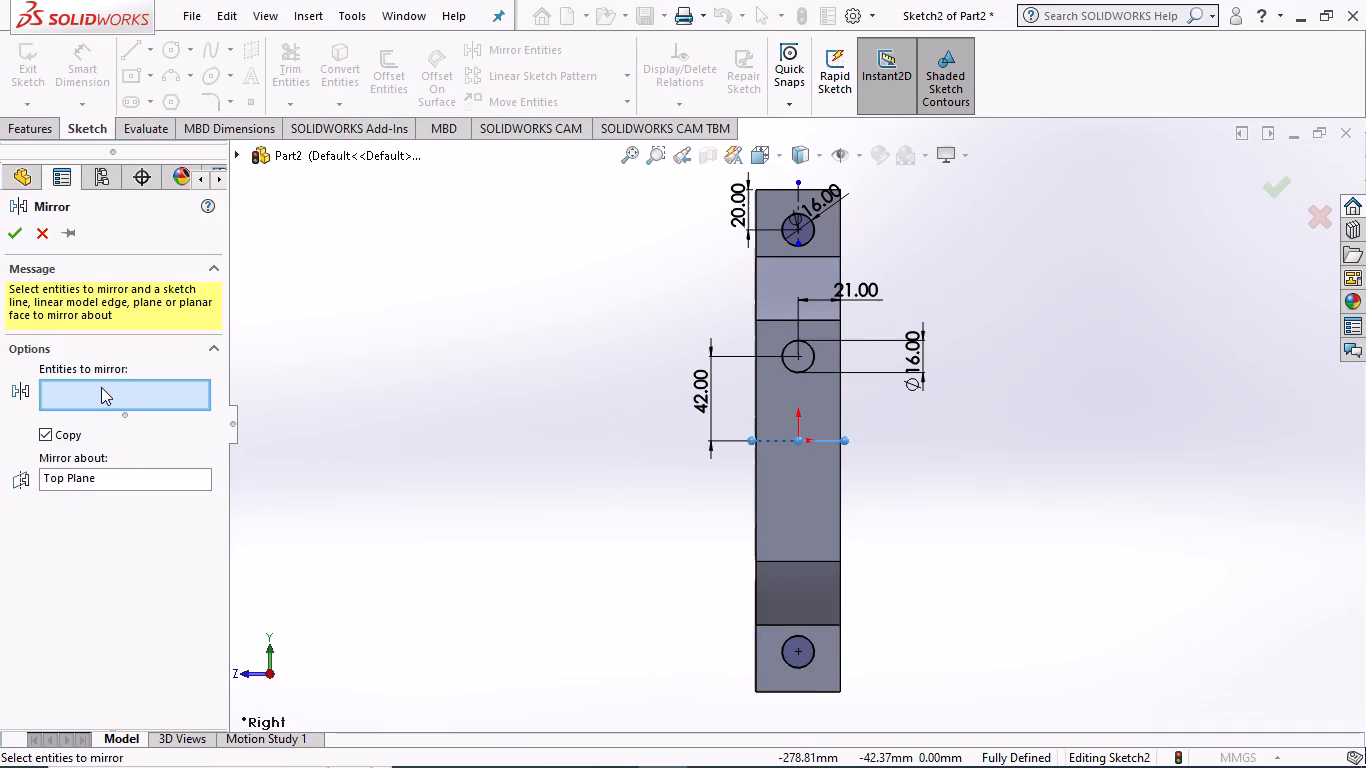
pyautogui.click(787, 364)
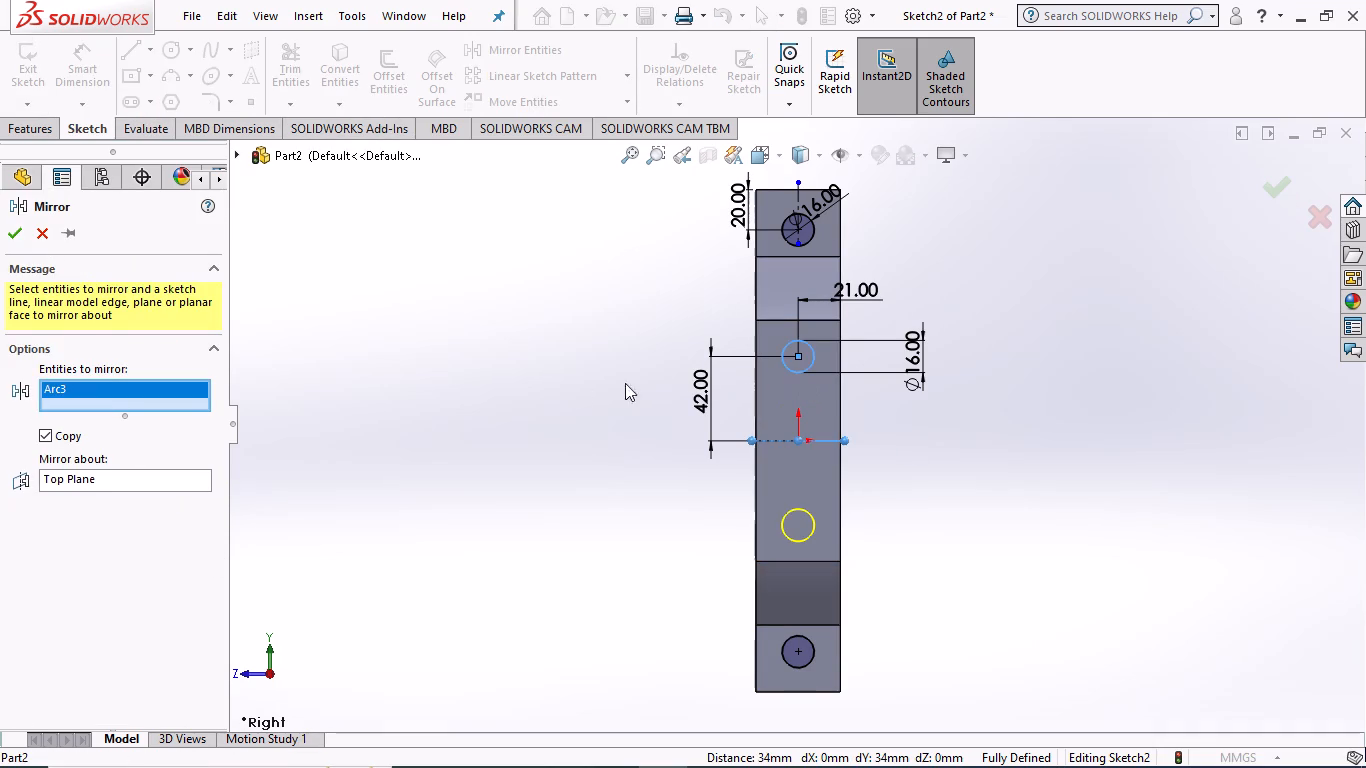
pyautogui.click(6, 232)
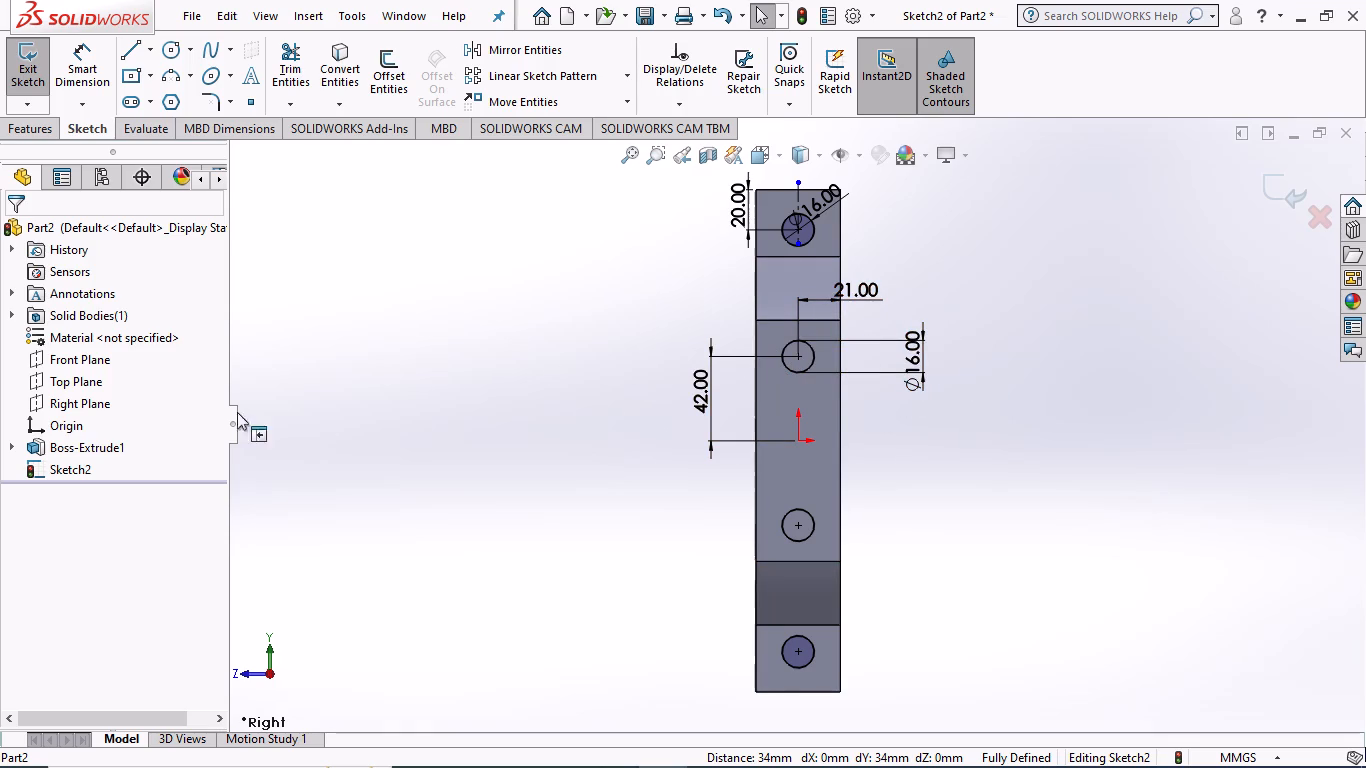
# Cut-extrude the four sketched circles using Through All - Both to make holes in the end tabs and side tab.
pyautogui.click(30, 122)
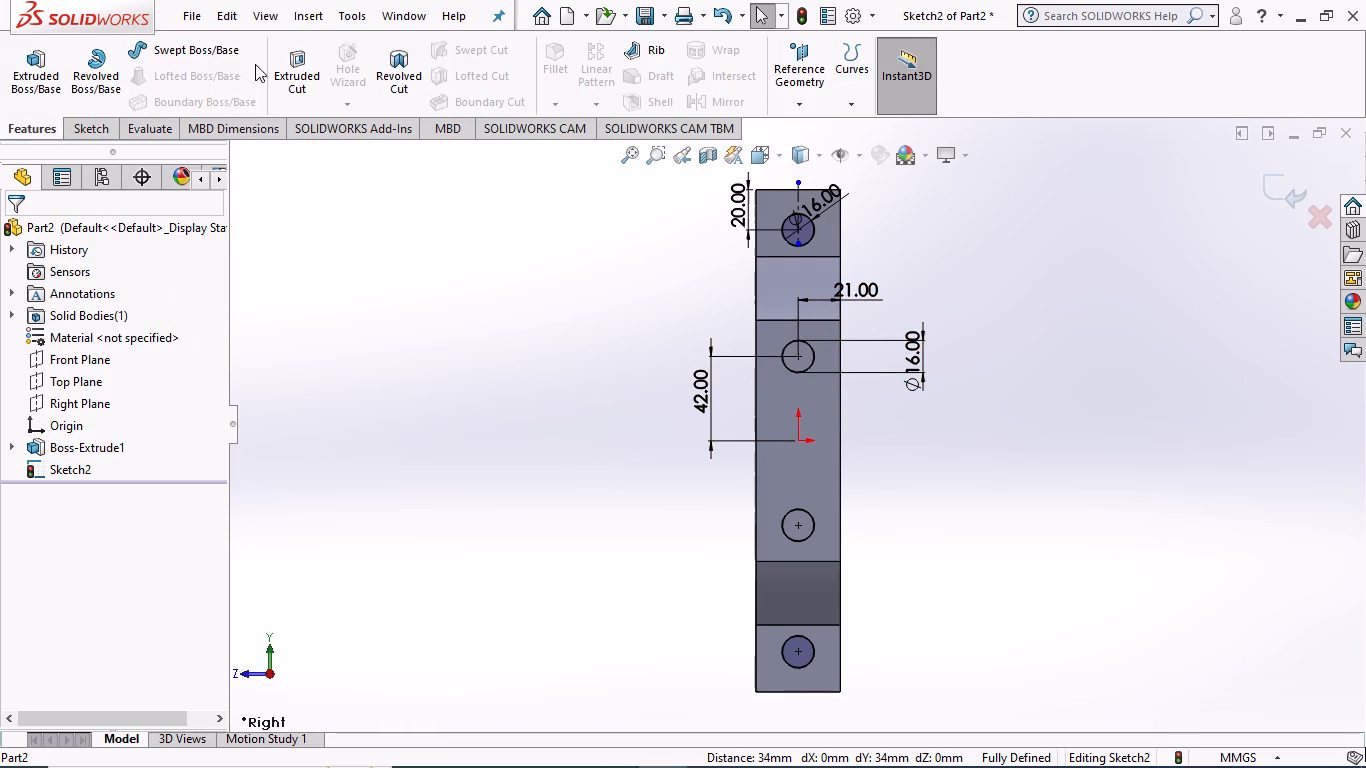
pyautogui.click(283, 67)
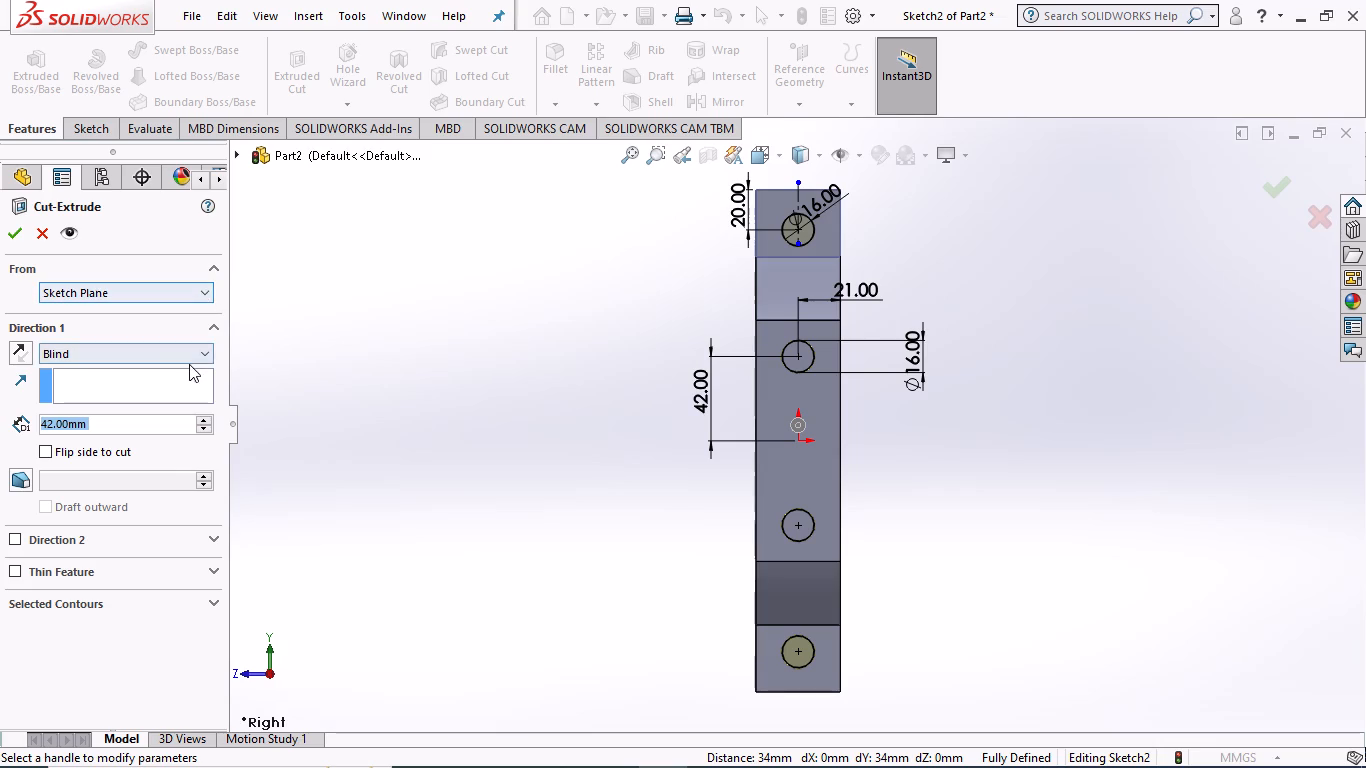
pyautogui.click(203, 355)
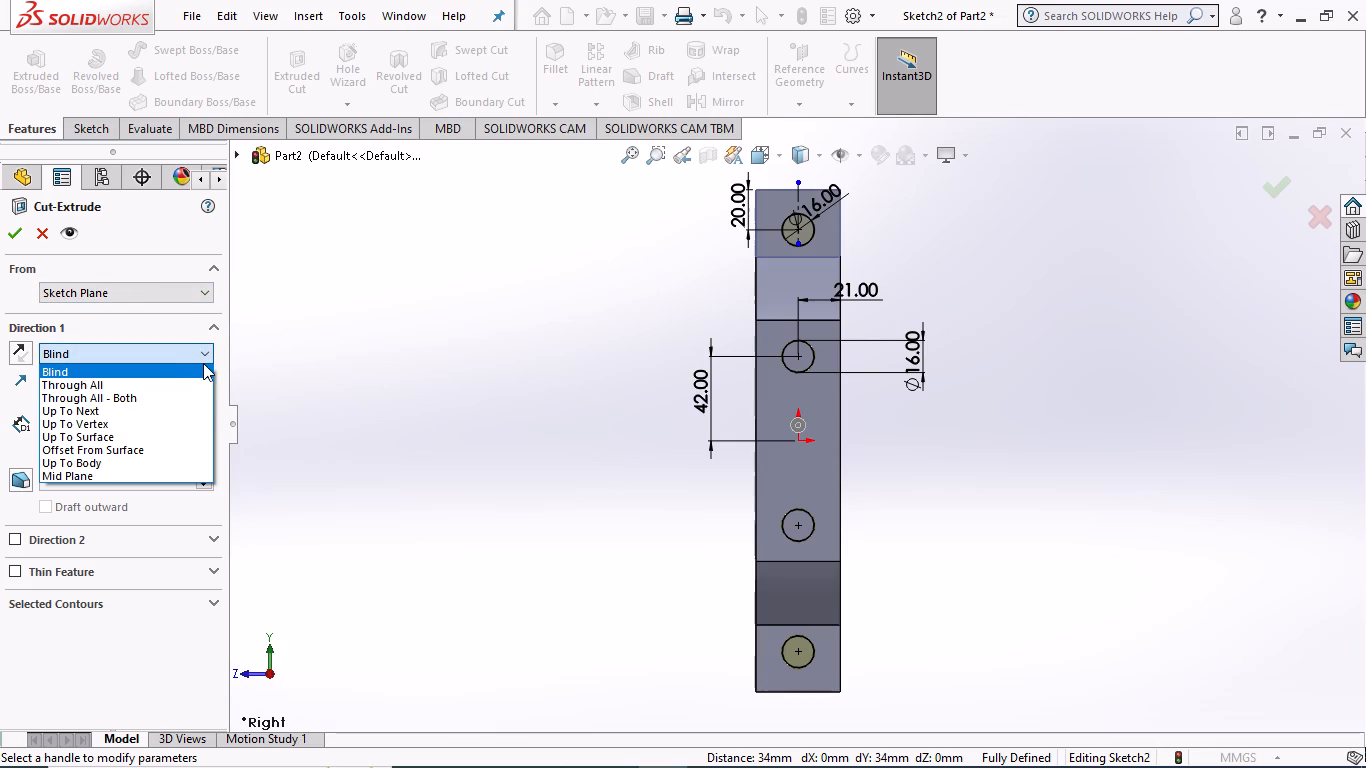
pyautogui.click(124, 394)
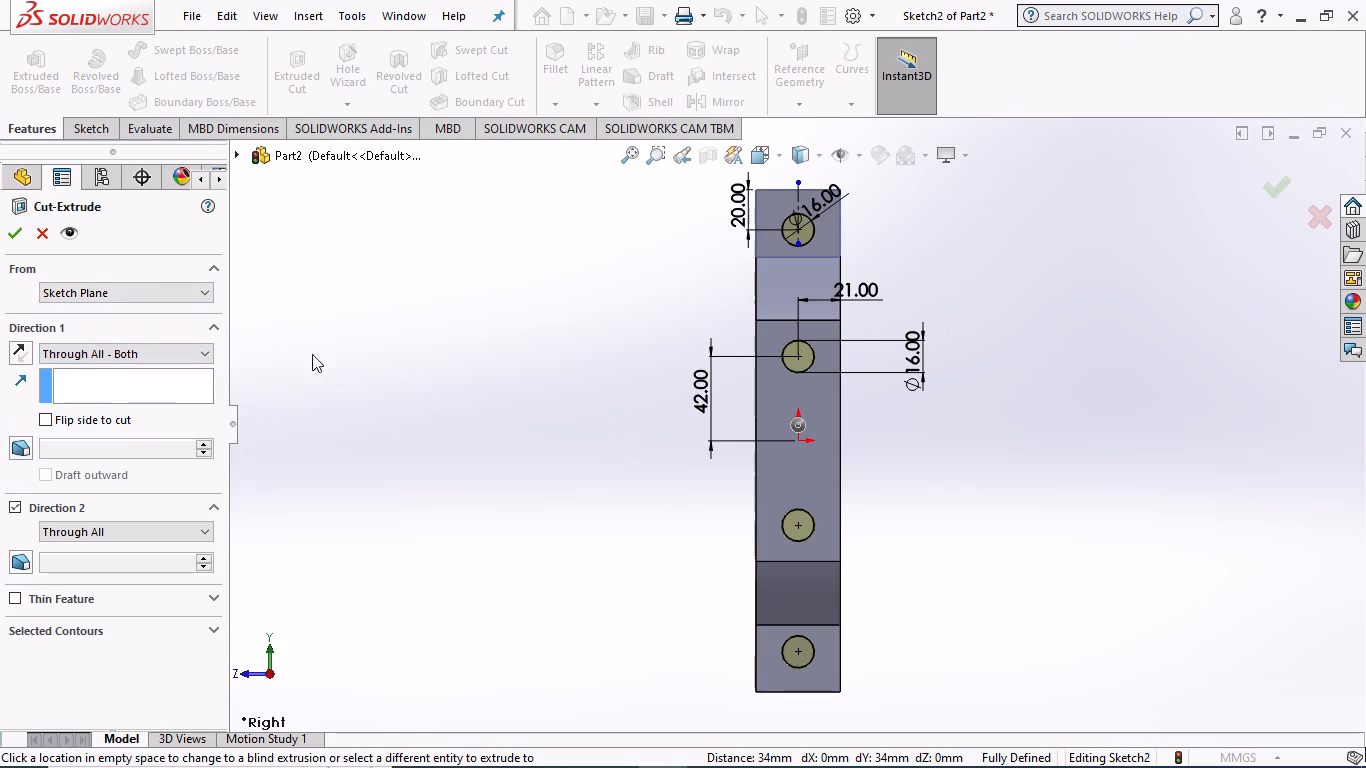
pyautogui.click(10, 228)
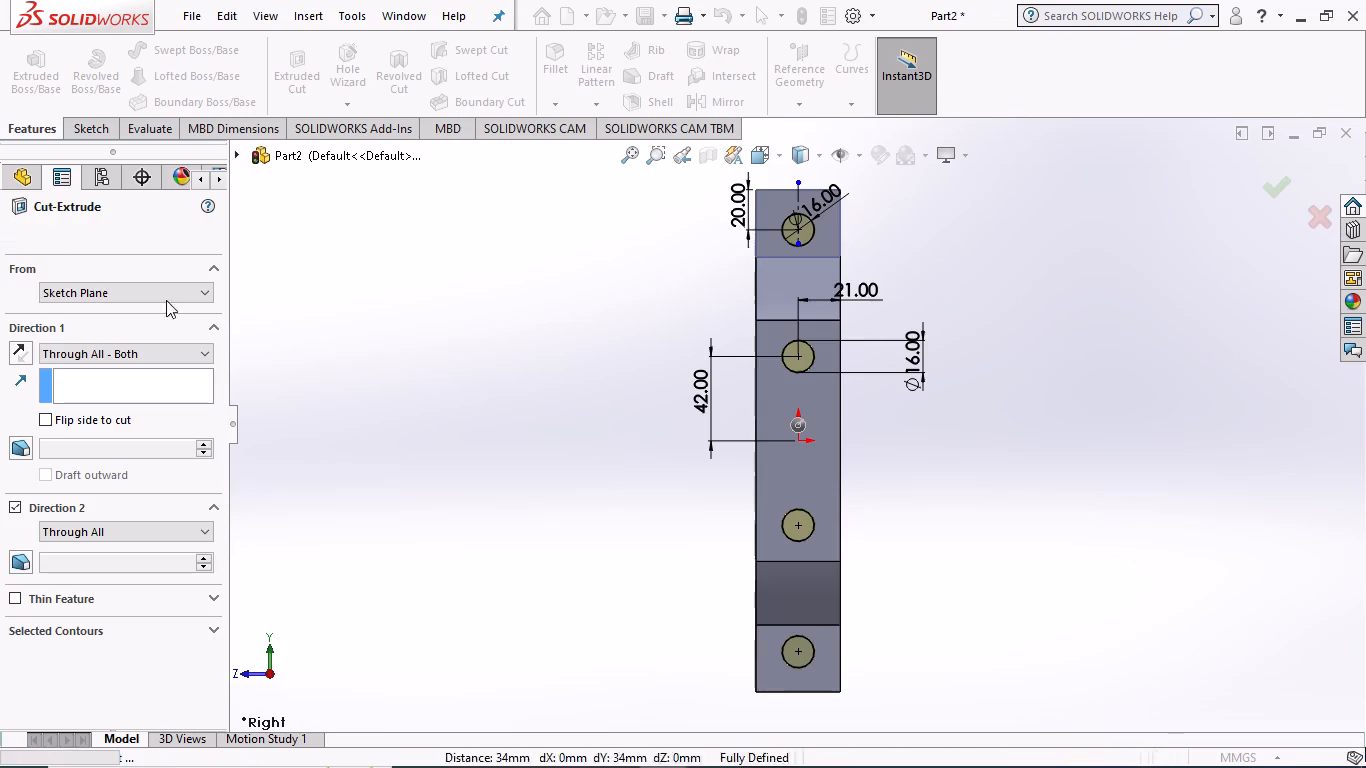
# Examine the half ring from several angles, checking the holes through the end tabs and the side tab.
pyautogui.moveTo(488, 434); pyautogui.dragTo(665, 387, button='middle')
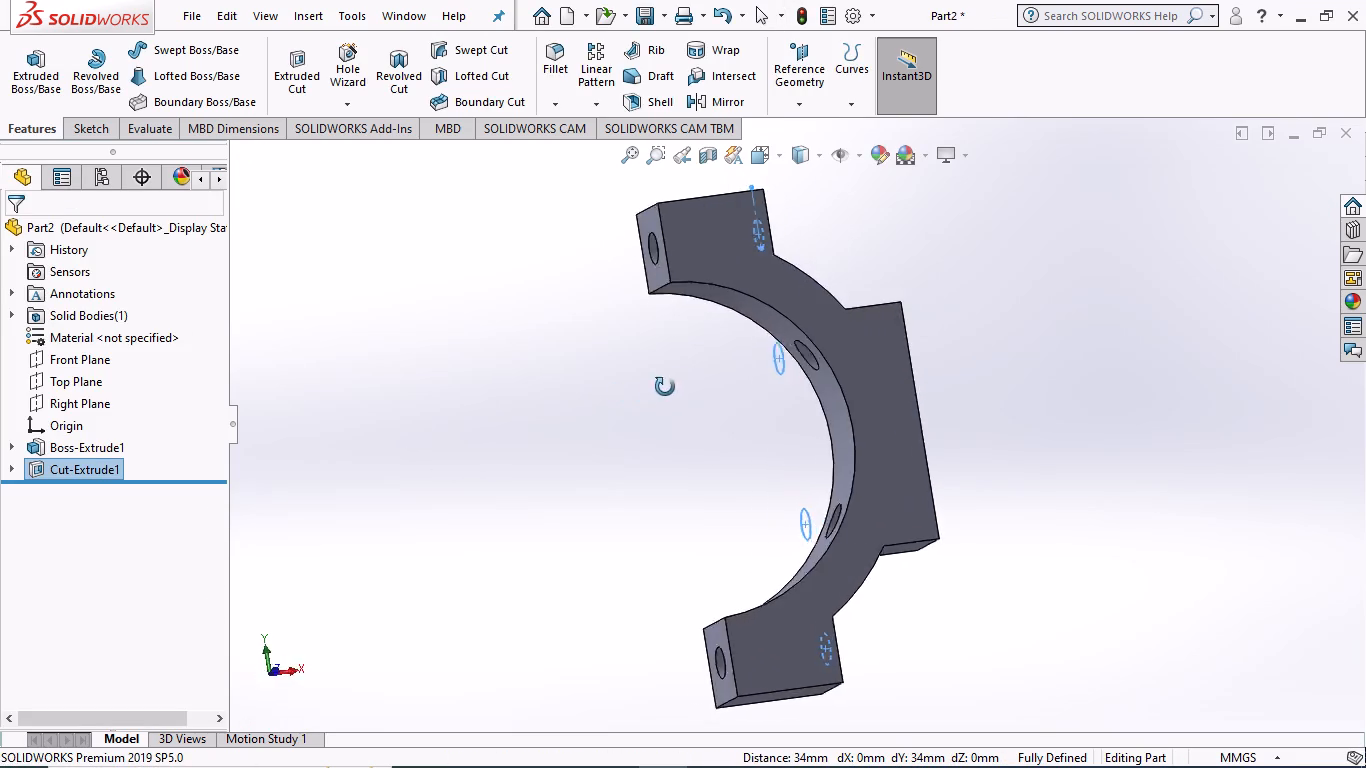
pyautogui.moveTo(665, 387); pyautogui.dragTo(595, 368, button='middle')
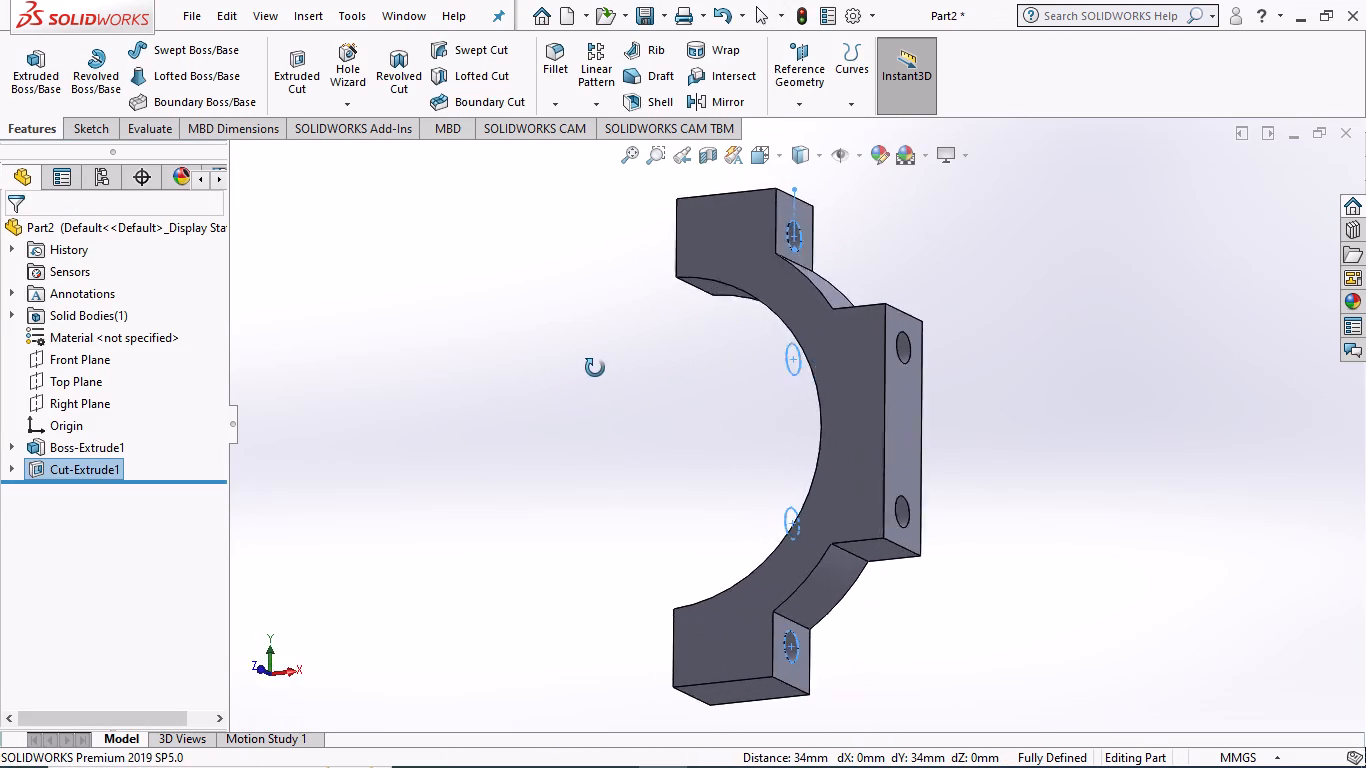
pyautogui.moveTo(595, 368); pyautogui.dragTo(667, 363, button='middle')
pyautogui.middleClick(688, 363)
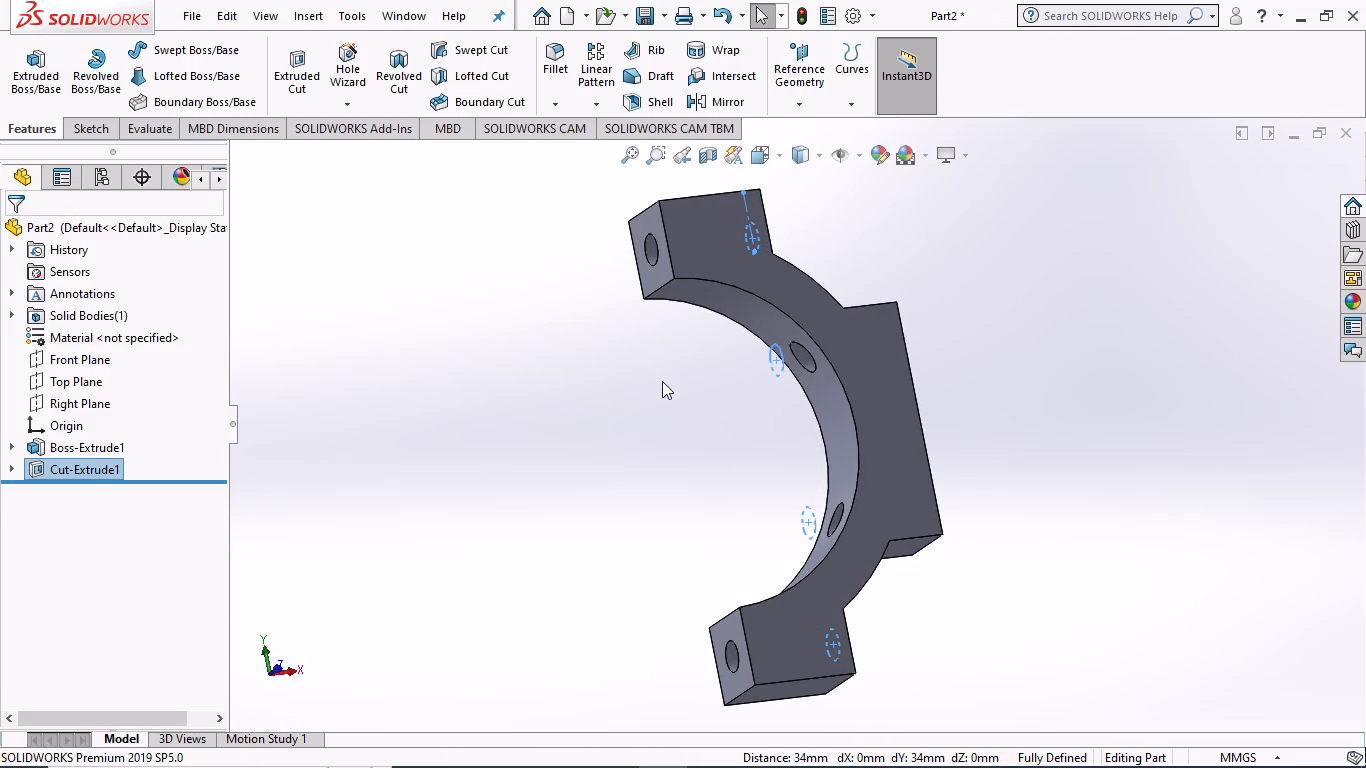
pyautogui.scroll(-3, 663, 378)
pyautogui.scroll(3, 706, 361)
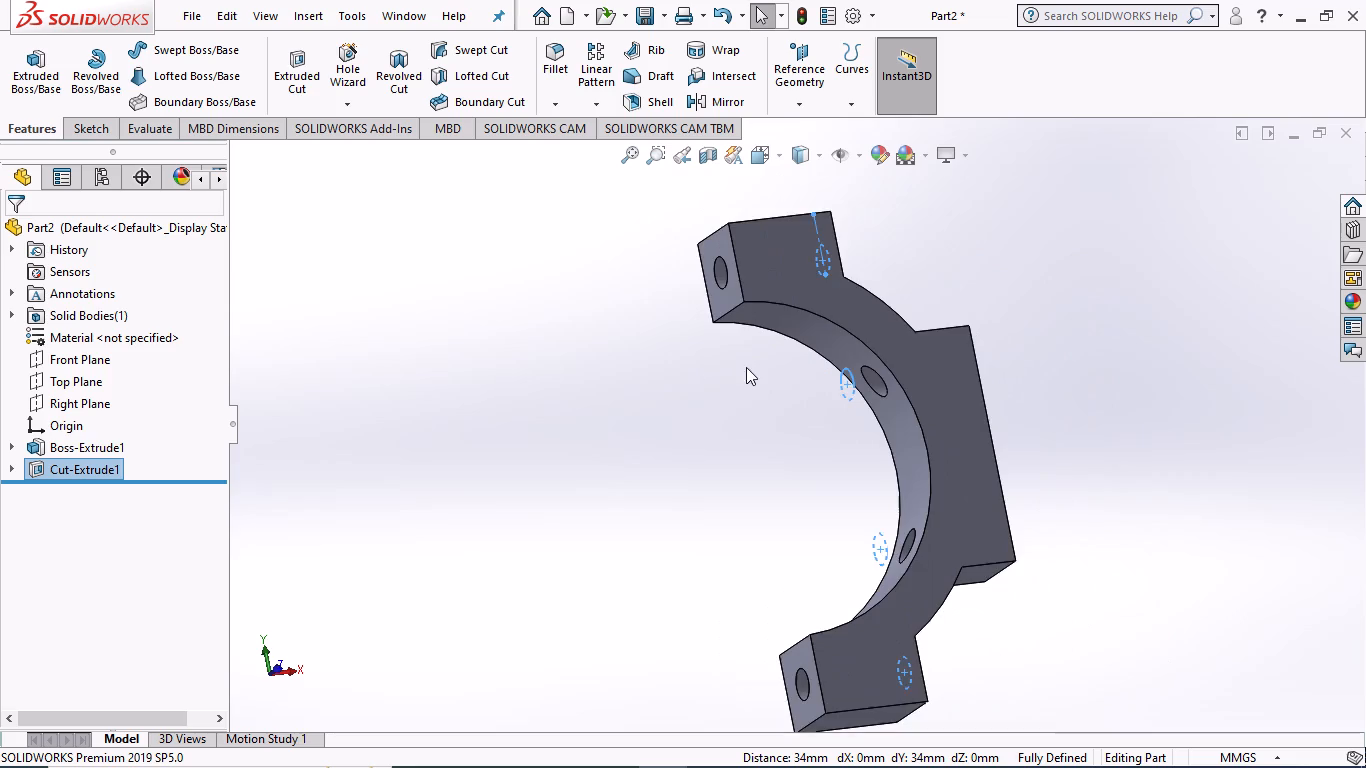
pyautogui.scroll(2, 746, 367)
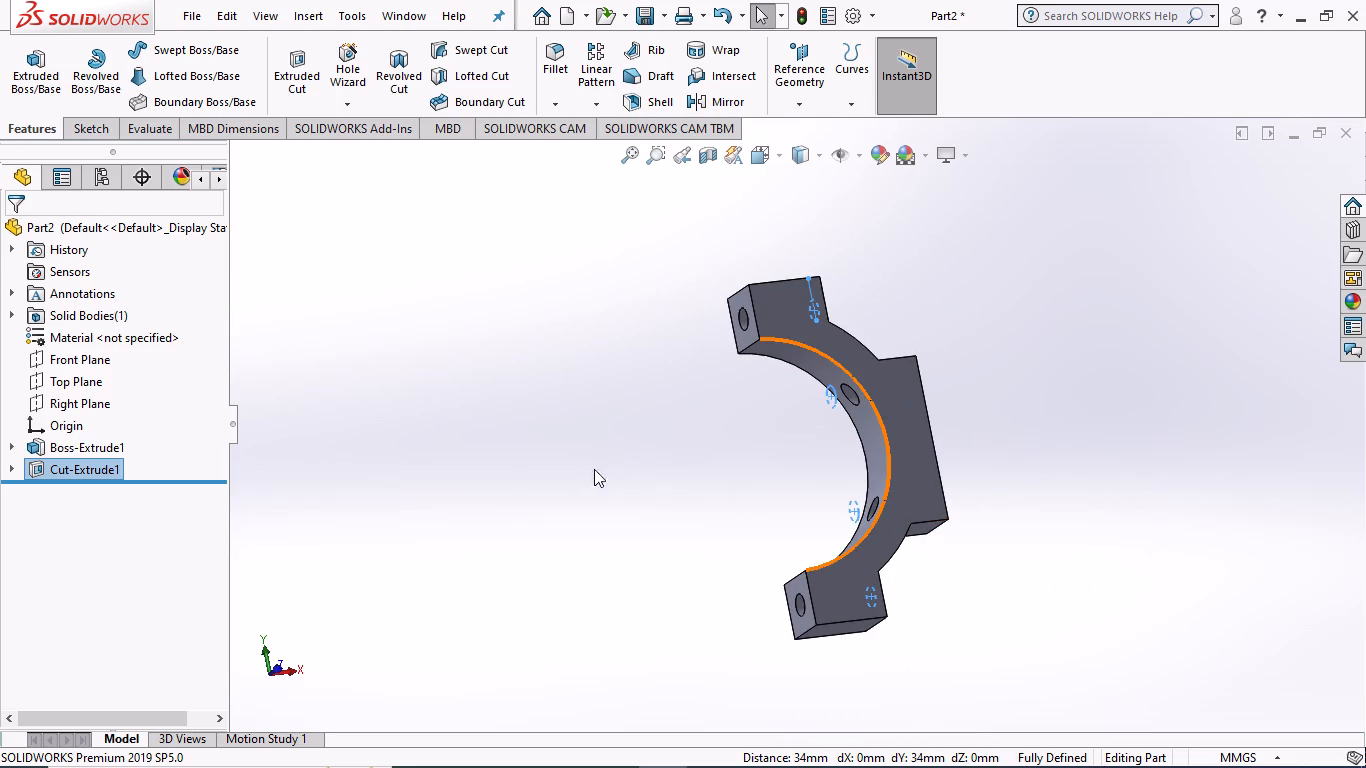
pyautogui.scroll(-5, 876, 392)
pyautogui.scroll(5, 873, 393)
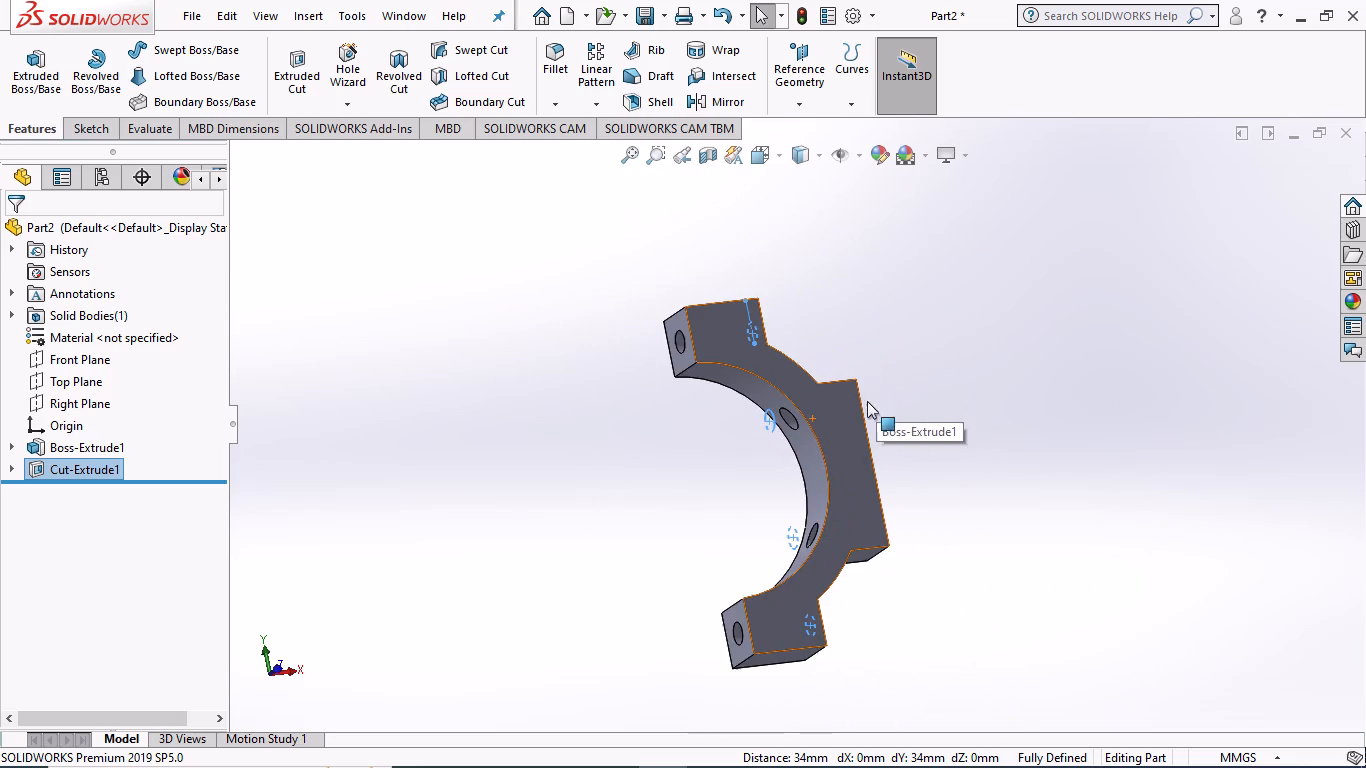
pyautogui.moveTo(954, 437); pyautogui.dragTo(807, 462, button='middle')
pyautogui.scroll(1, 835, 394)
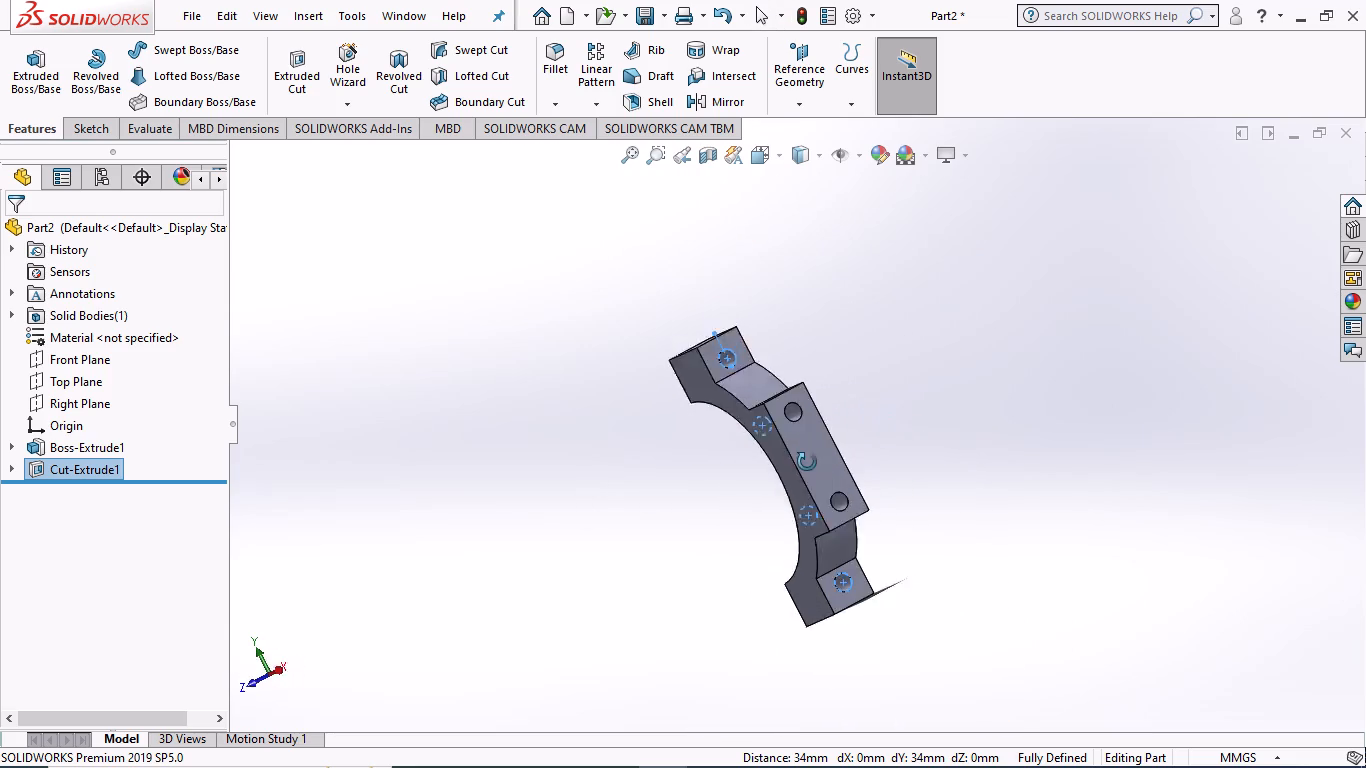
pyautogui.moveTo(807, 462); pyautogui.dragTo(765, 455, button='middle')
pyautogui.click(456, 358)
pyautogui.moveTo(619, 466); pyautogui.dragTo(739, 439, button='middle')
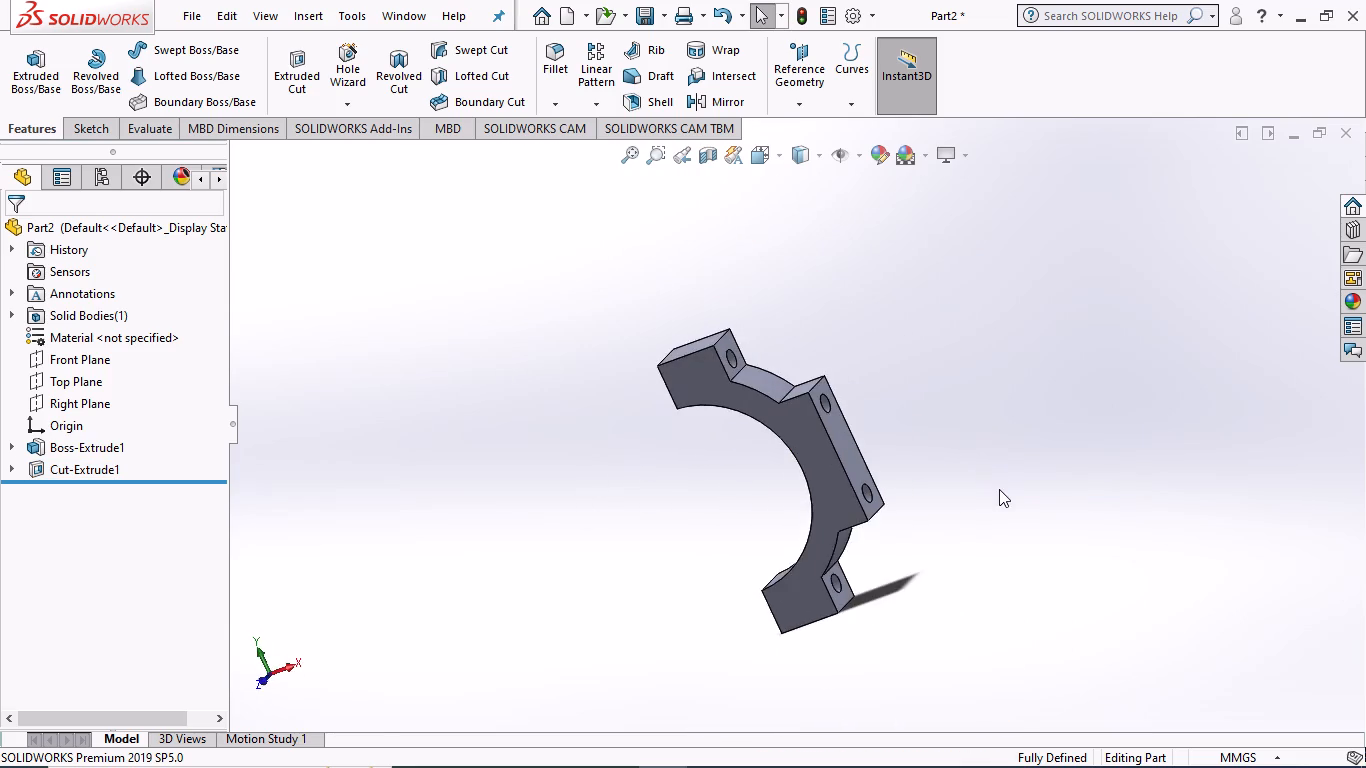
pyautogui.moveTo(984, 497); pyautogui.dragTo(812, 650, button='middle')
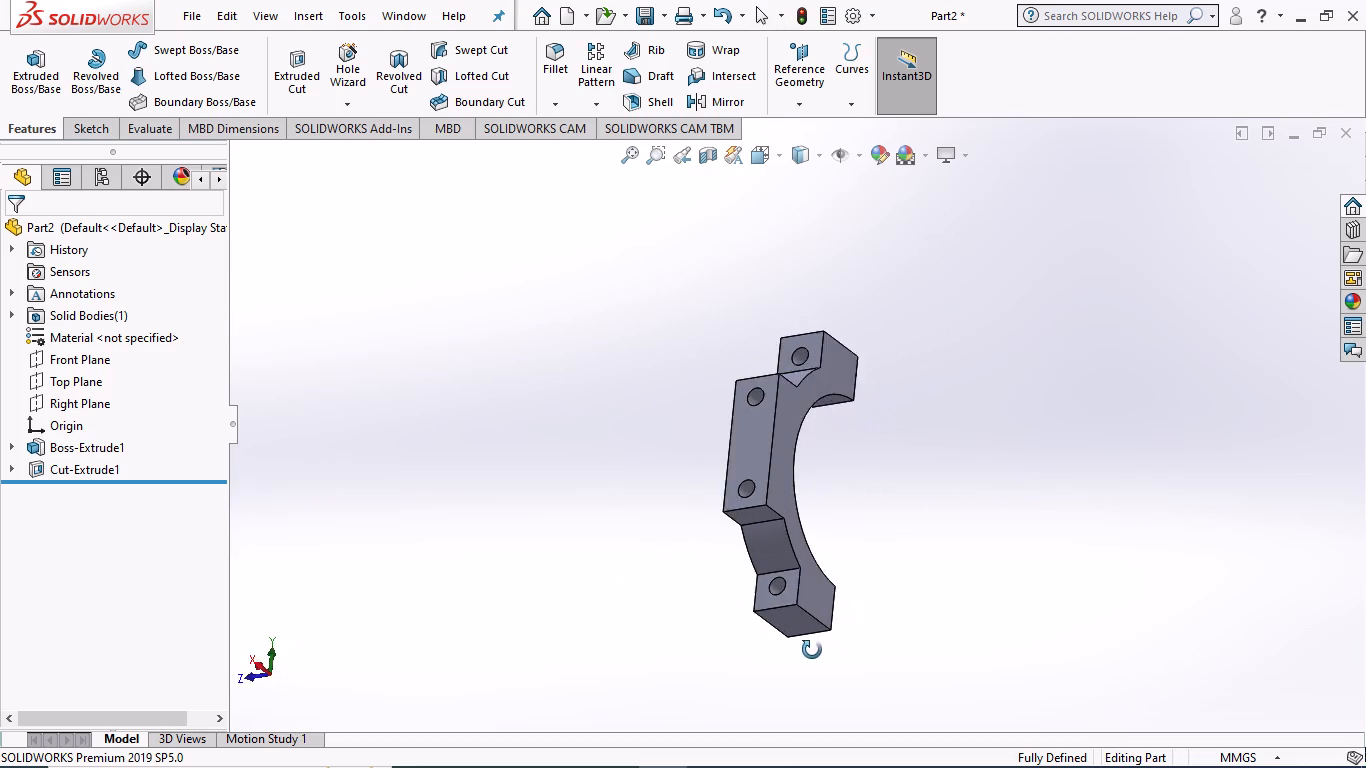
pyautogui.moveTo(812, 650); pyautogui.dragTo(904, 716, button='middle')
pyautogui.moveTo(944, 477); pyautogui.dragTo(949, 547, button='middle')
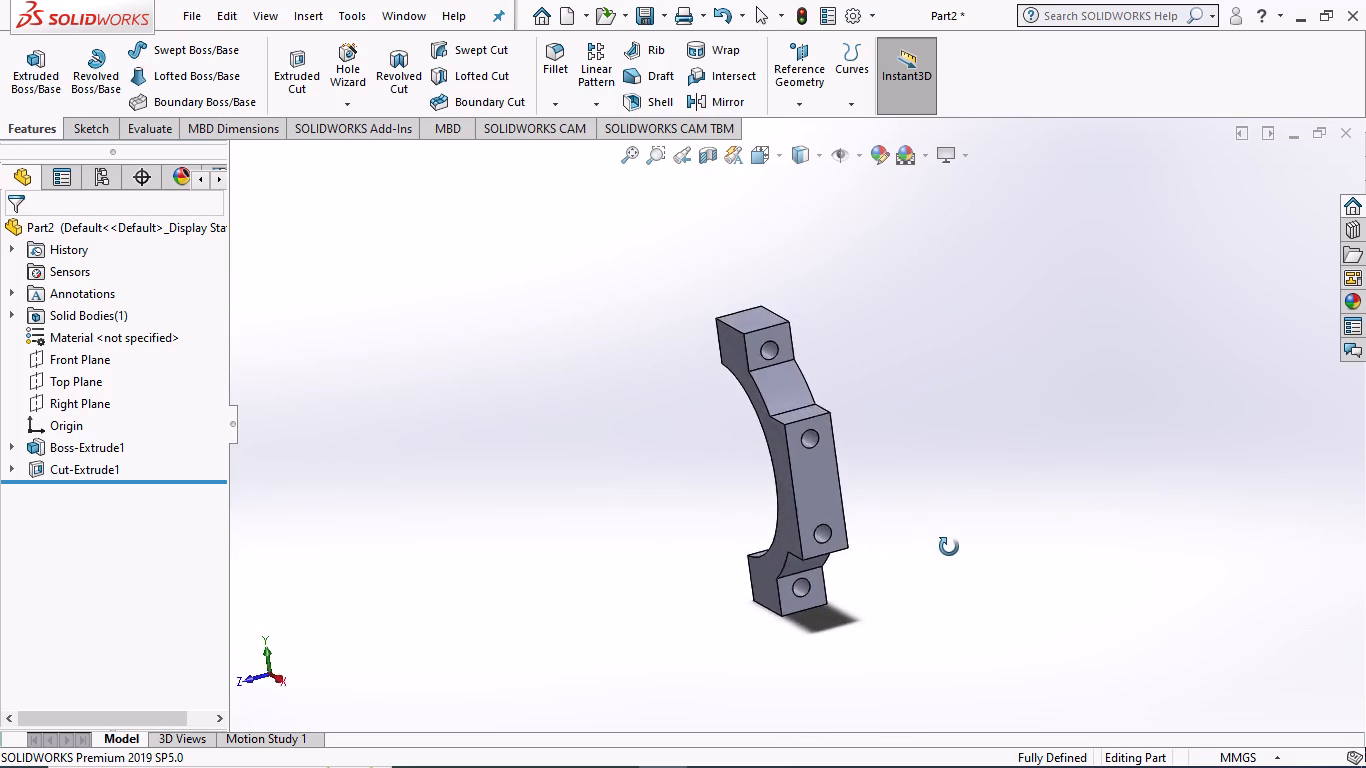
pyautogui.moveTo(949, 547); pyautogui.dragTo(932, 516, button='middle')
pyautogui.scroll(-1, 964, 516)
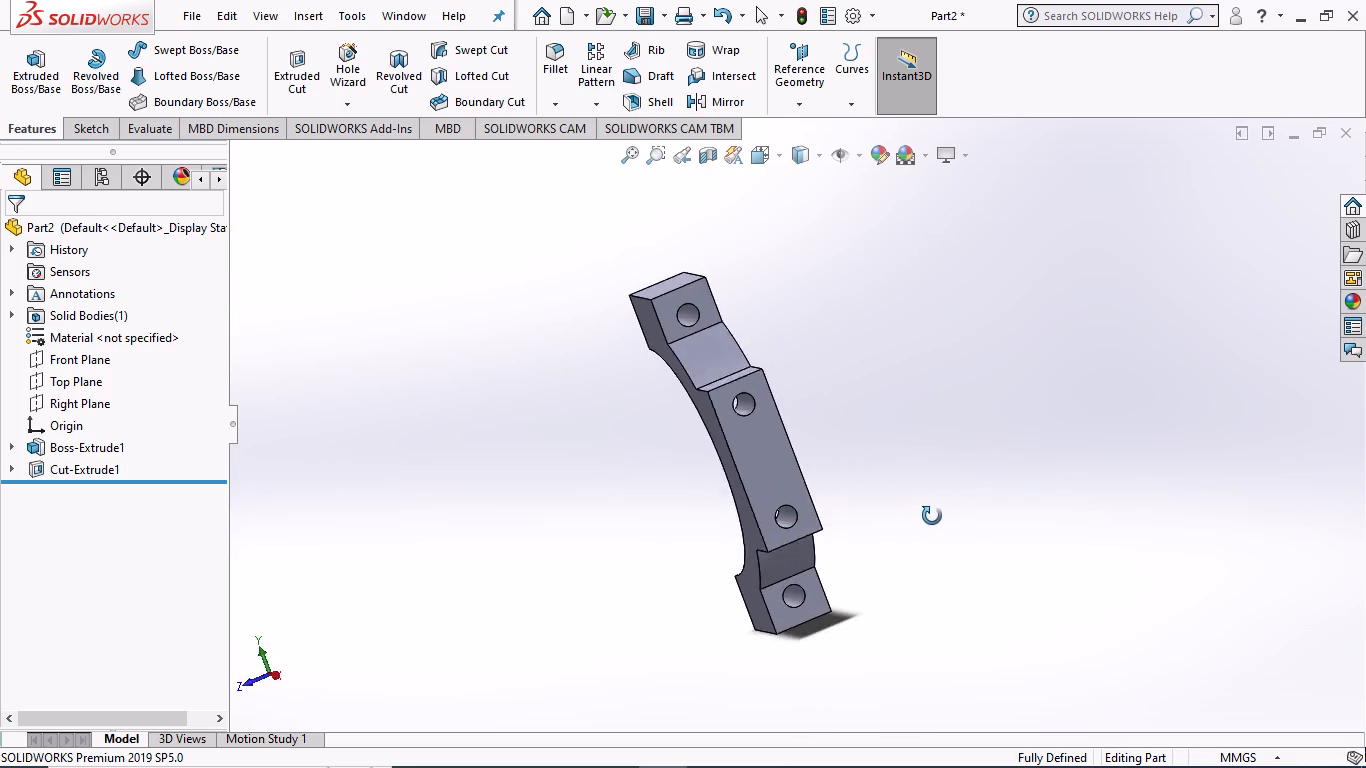
pyautogui.moveTo(932, 516); pyautogui.dragTo(980, 515, button='middle')
pyautogui.moveTo(965, 516); pyautogui.dragTo(989, 502, button='middle')
pyautogui.moveTo(975, 505); pyautogui.dragTo(986, 500, button='middle')
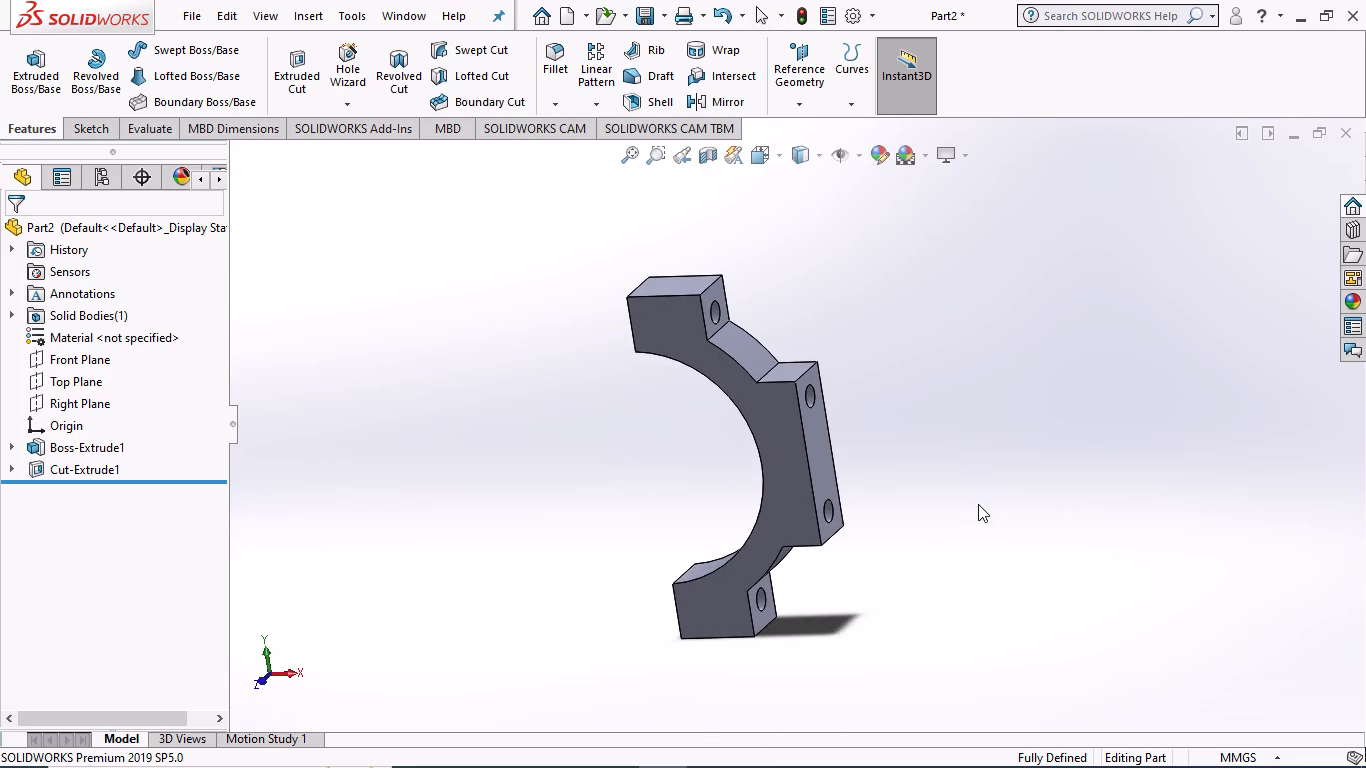
pyautogui.moveTo(1011, 514); pyautogui.dragTo(931, 511, button='middle')
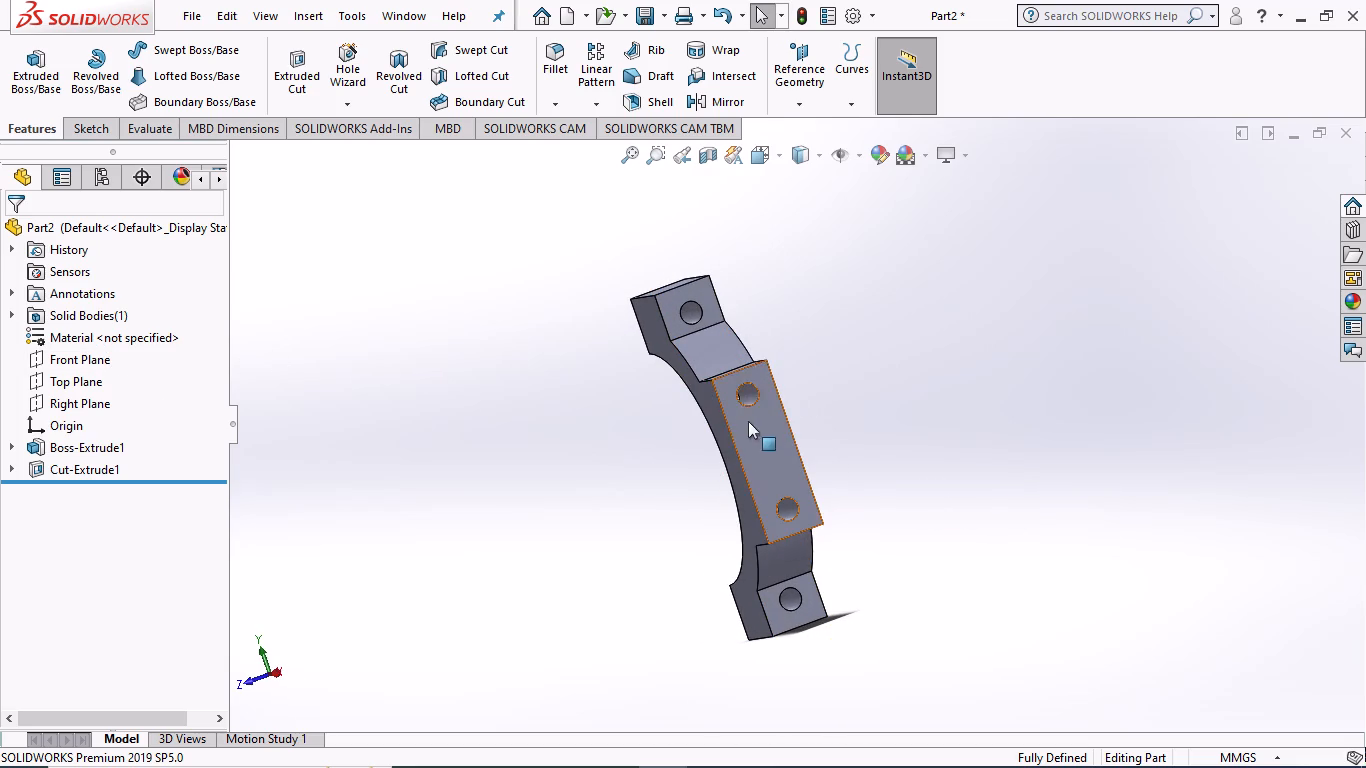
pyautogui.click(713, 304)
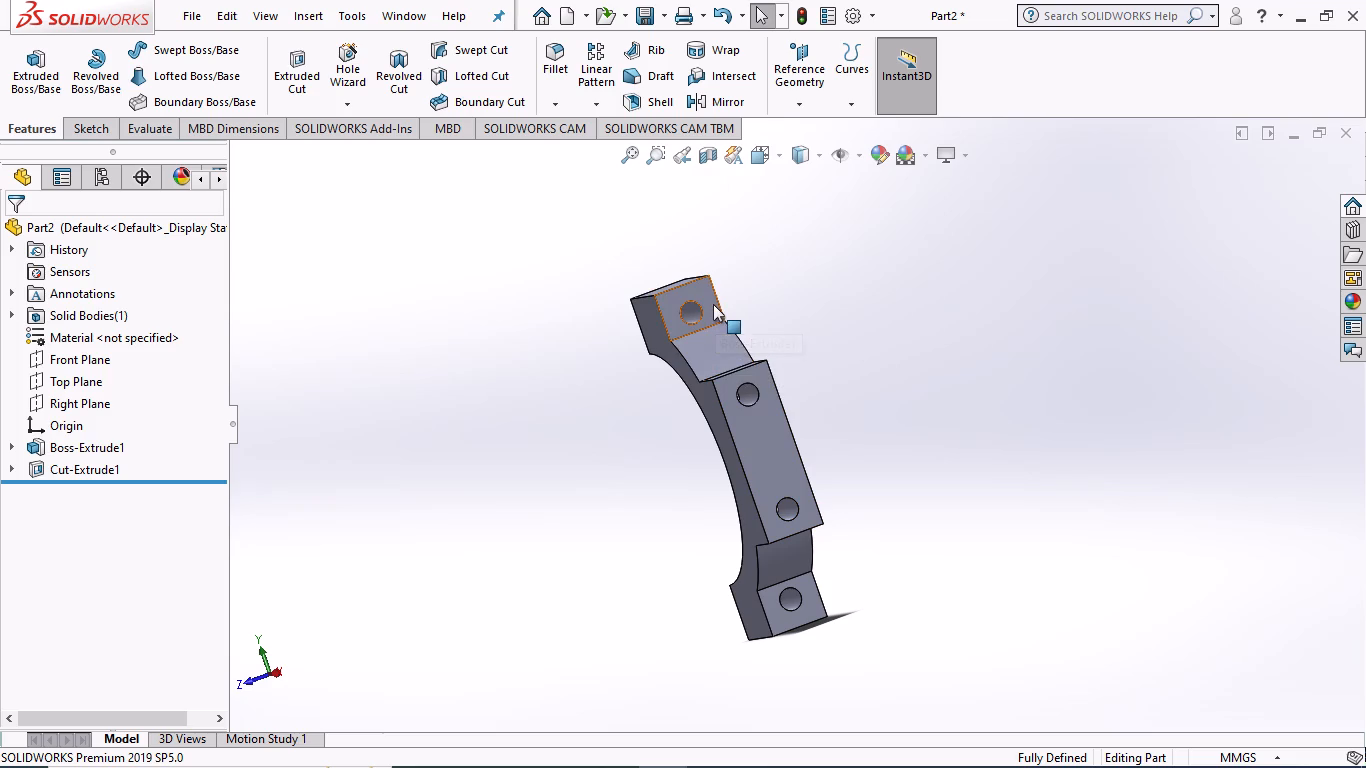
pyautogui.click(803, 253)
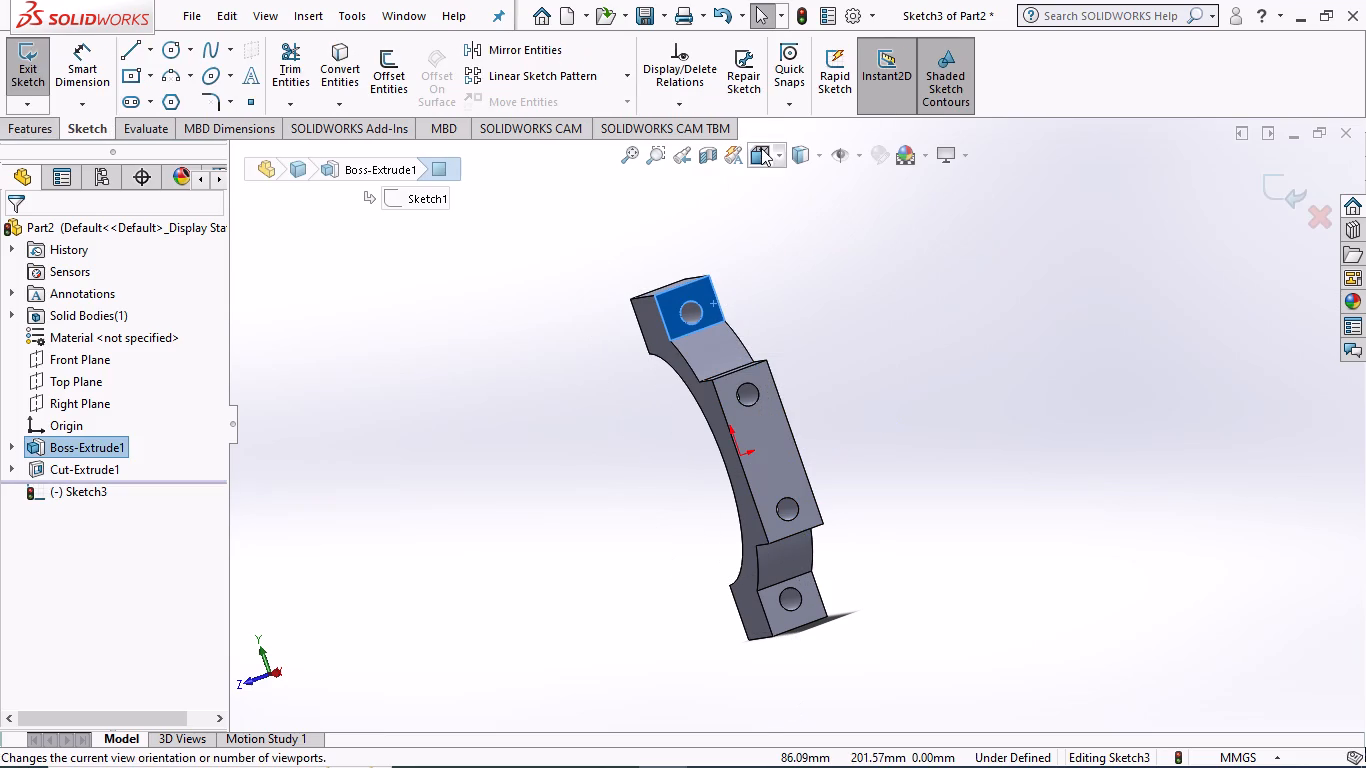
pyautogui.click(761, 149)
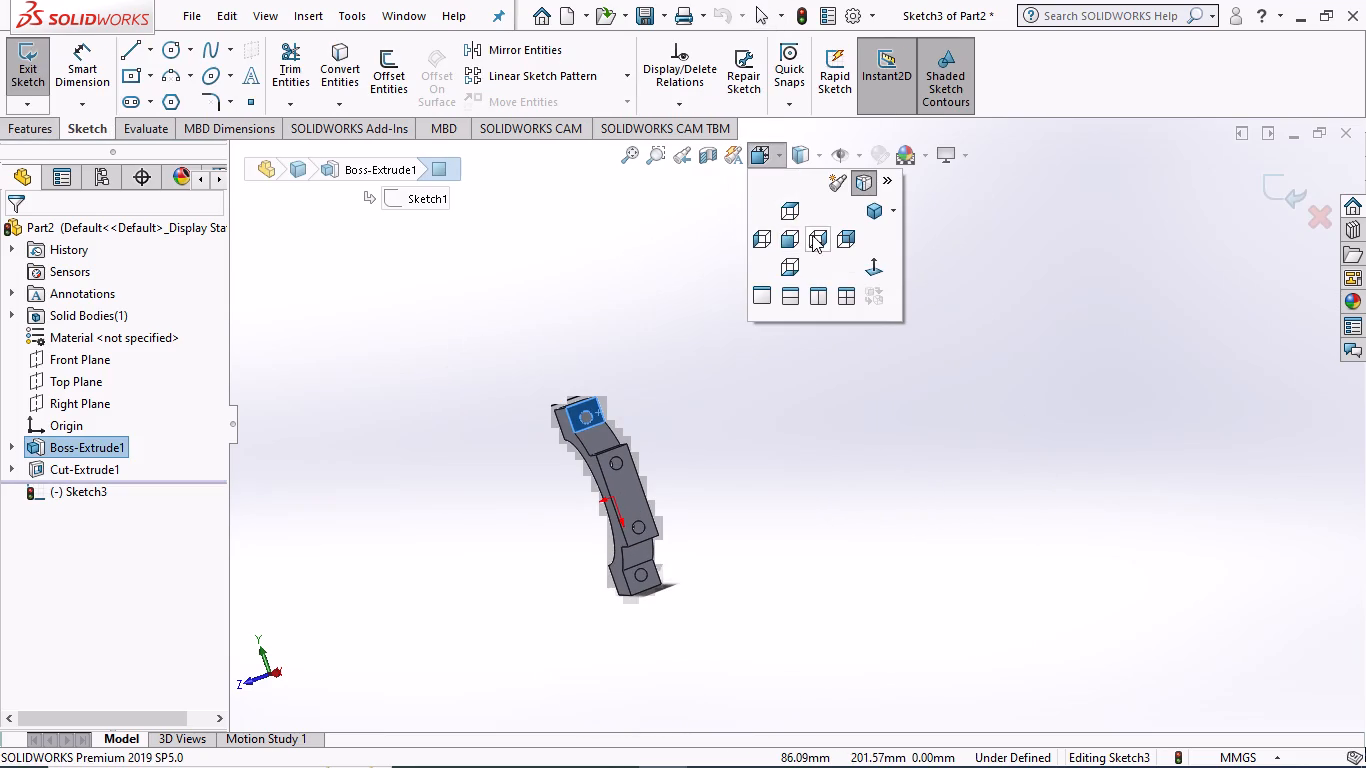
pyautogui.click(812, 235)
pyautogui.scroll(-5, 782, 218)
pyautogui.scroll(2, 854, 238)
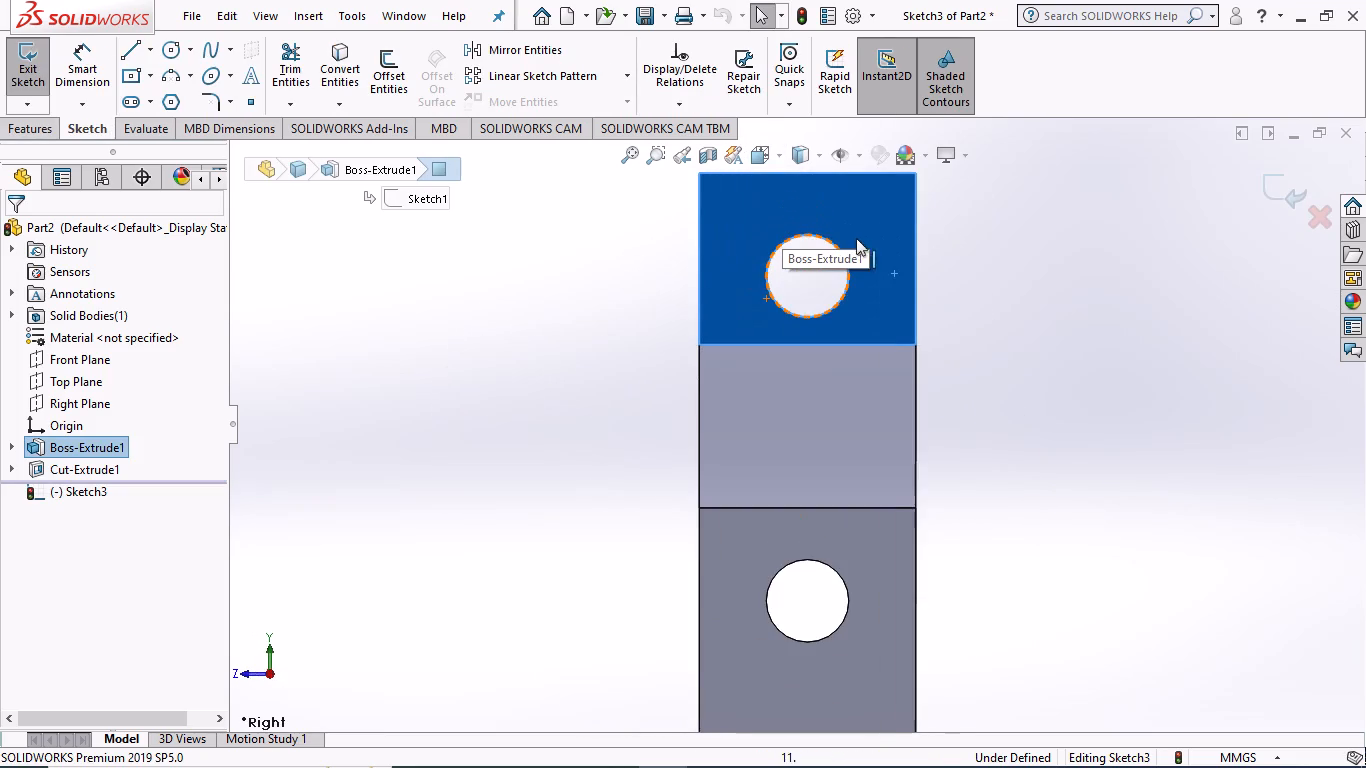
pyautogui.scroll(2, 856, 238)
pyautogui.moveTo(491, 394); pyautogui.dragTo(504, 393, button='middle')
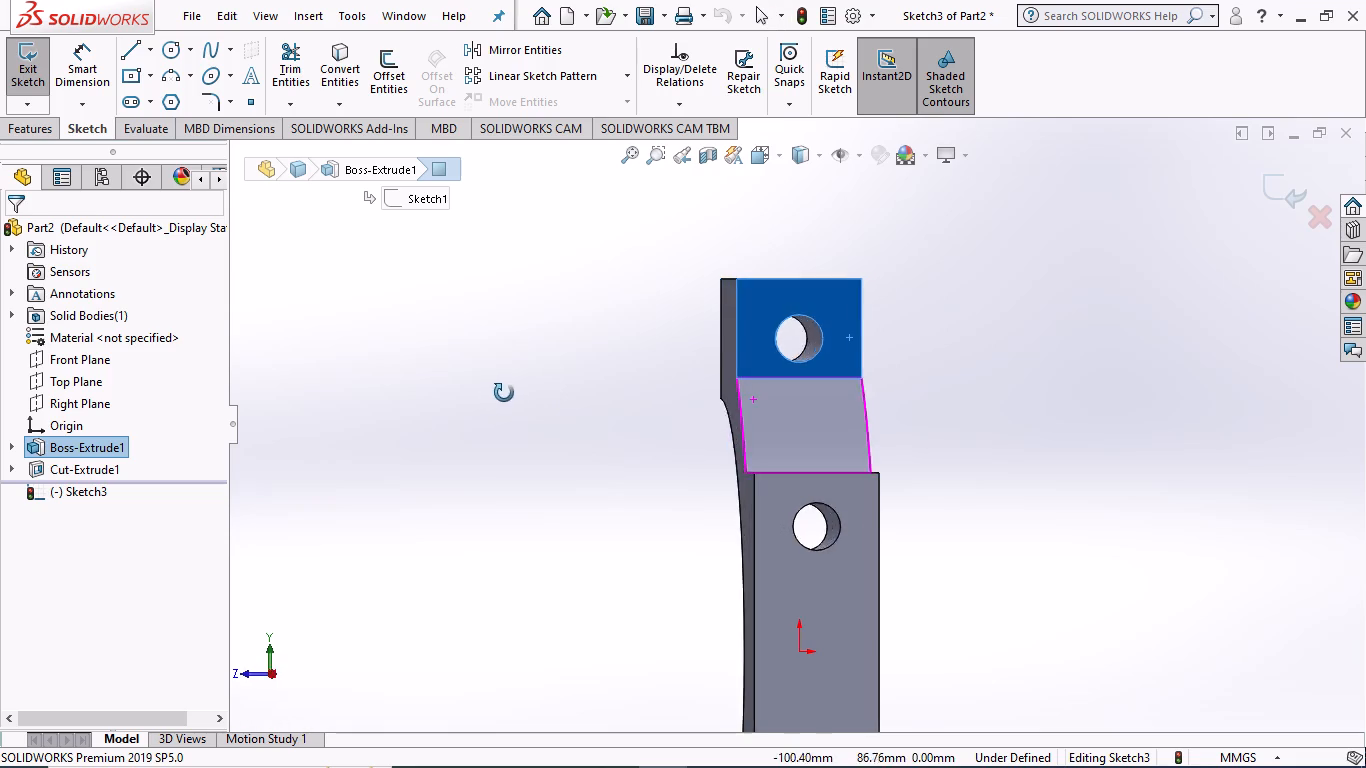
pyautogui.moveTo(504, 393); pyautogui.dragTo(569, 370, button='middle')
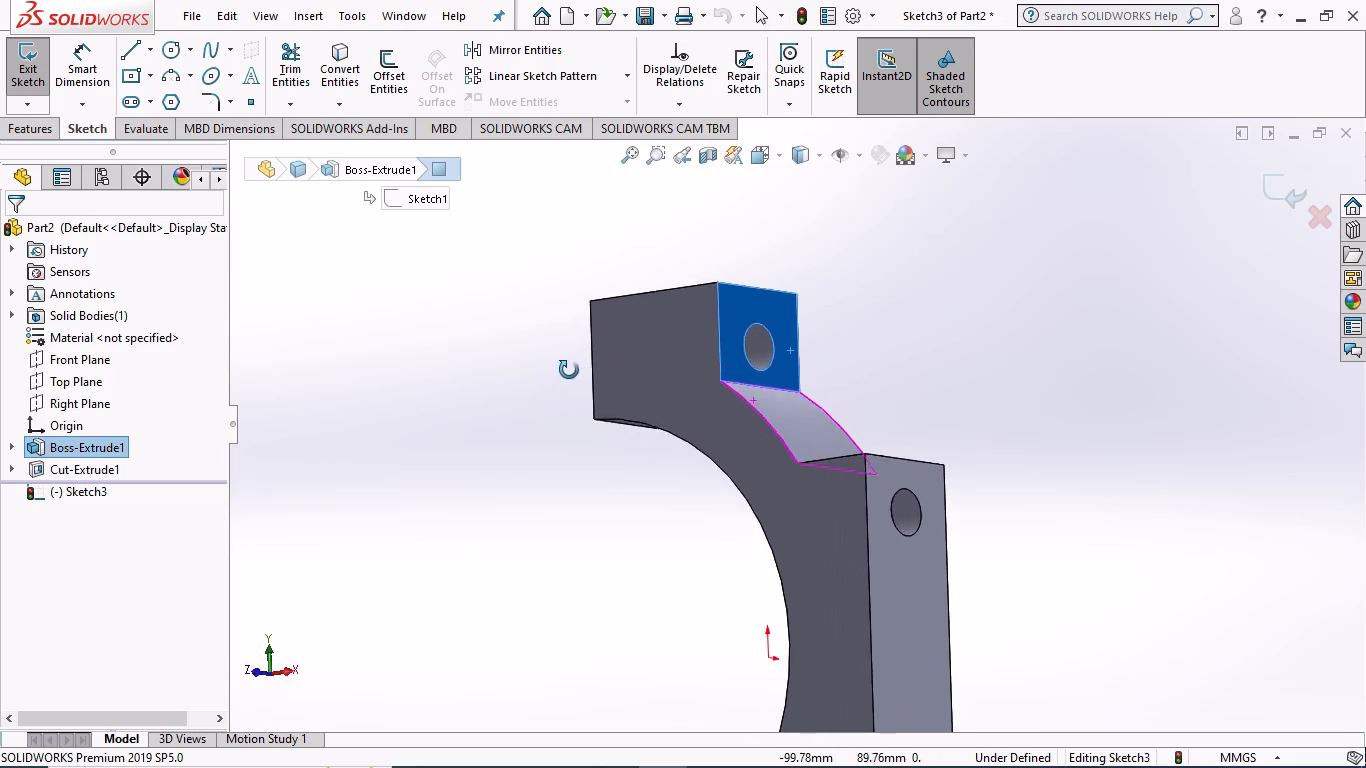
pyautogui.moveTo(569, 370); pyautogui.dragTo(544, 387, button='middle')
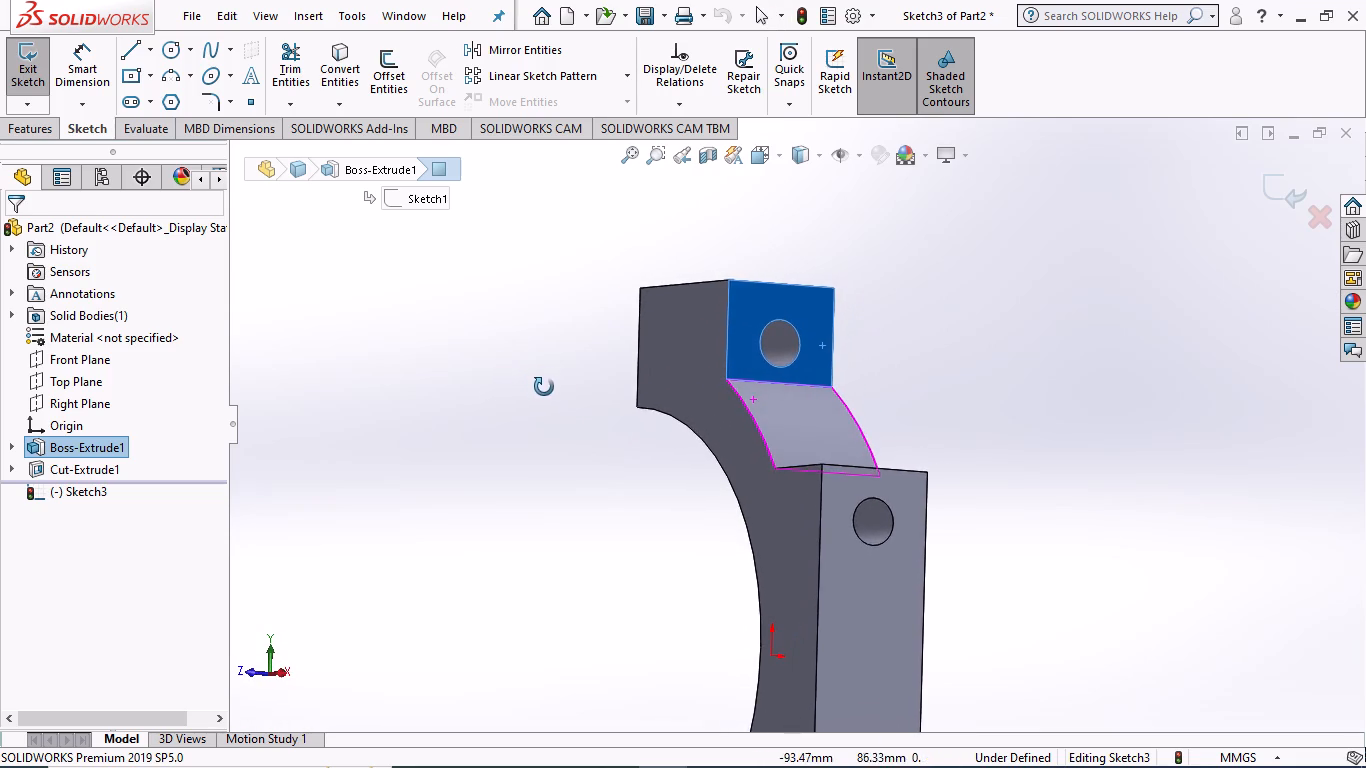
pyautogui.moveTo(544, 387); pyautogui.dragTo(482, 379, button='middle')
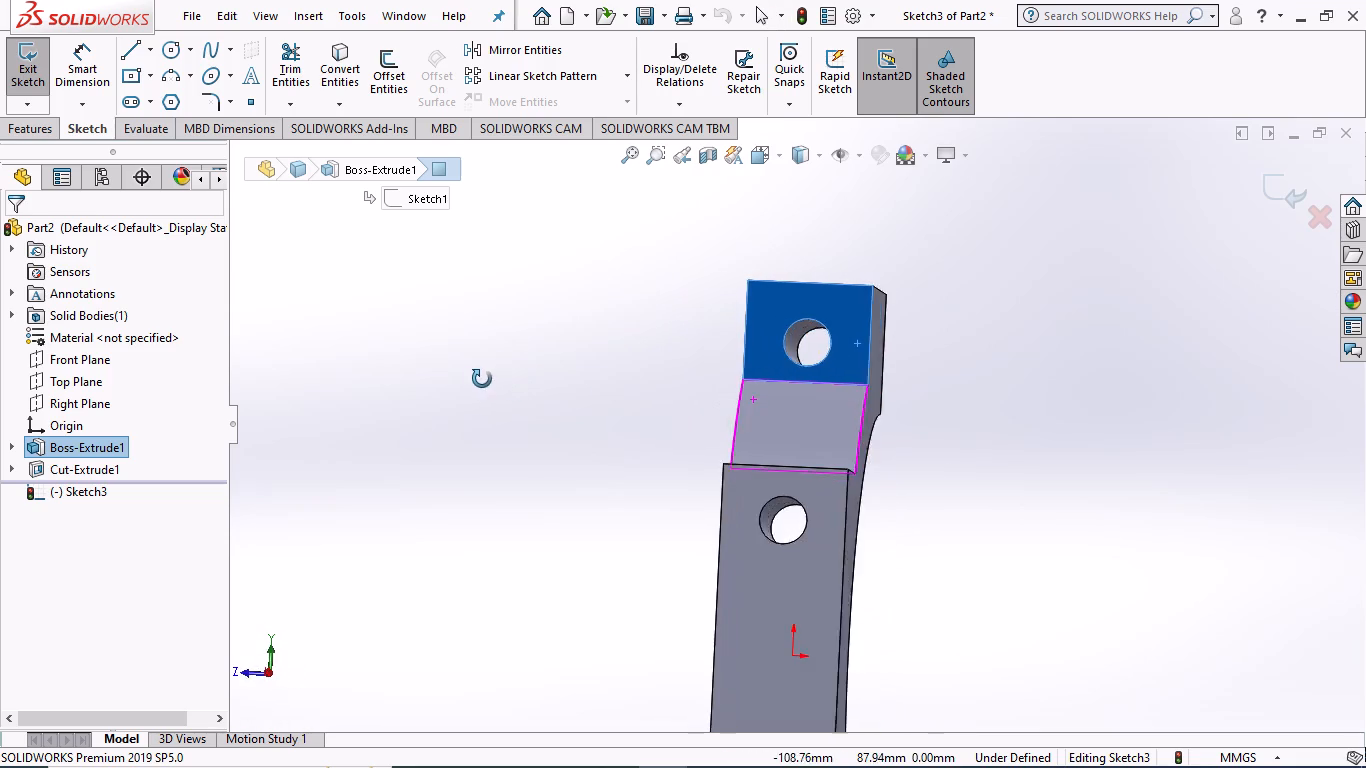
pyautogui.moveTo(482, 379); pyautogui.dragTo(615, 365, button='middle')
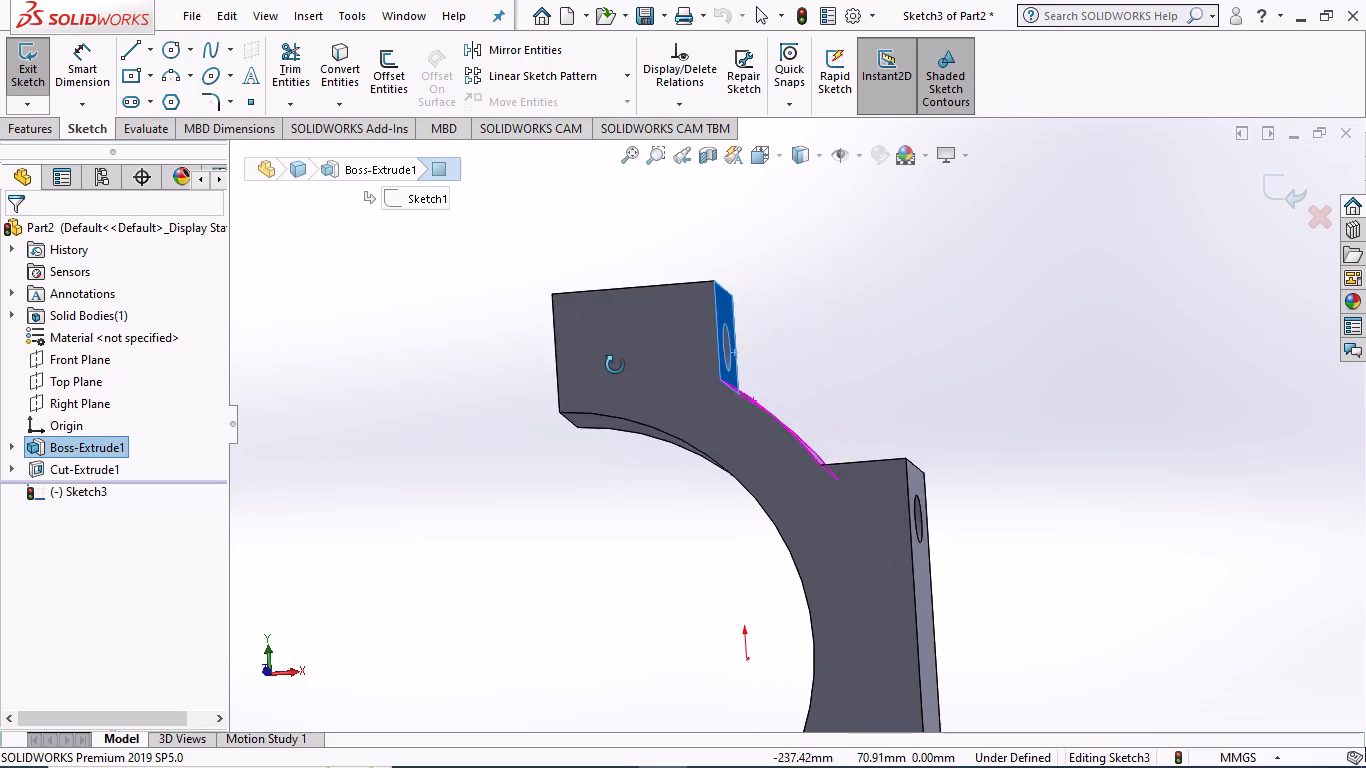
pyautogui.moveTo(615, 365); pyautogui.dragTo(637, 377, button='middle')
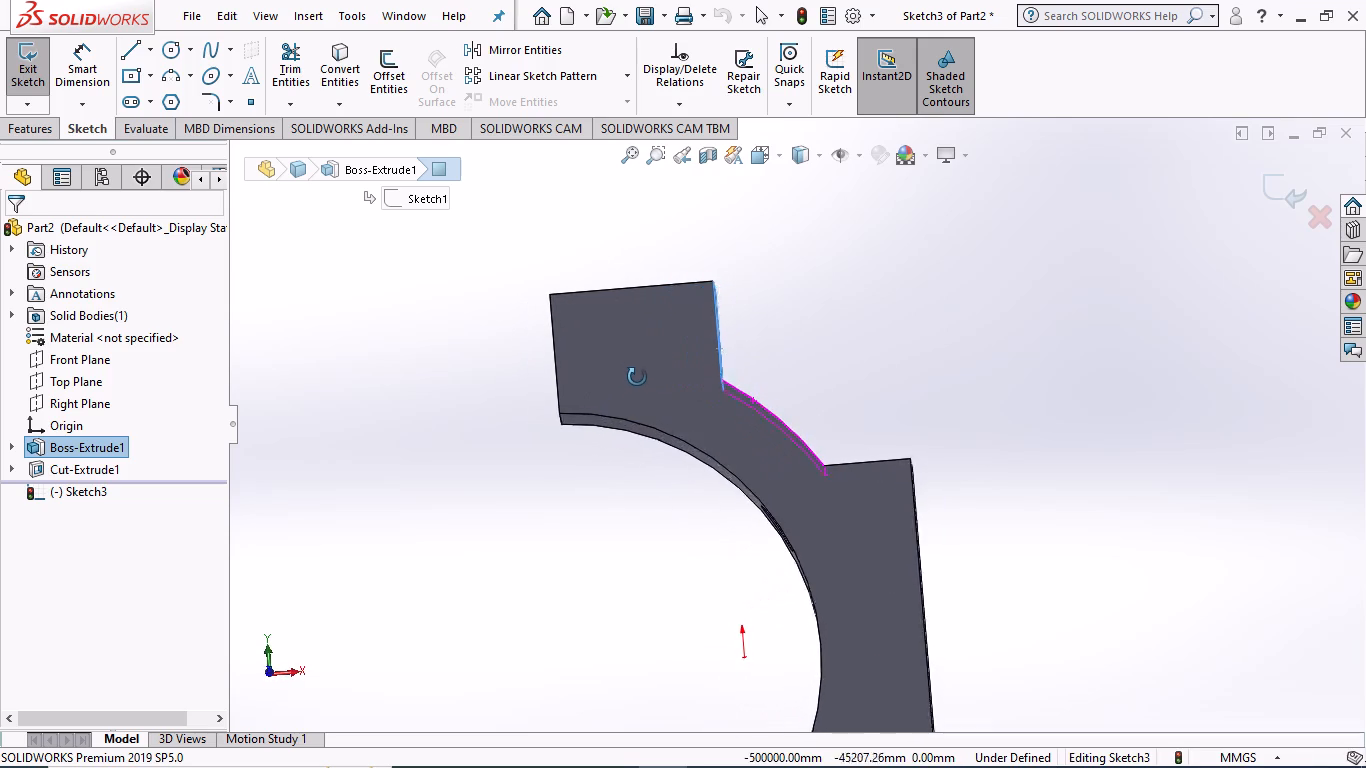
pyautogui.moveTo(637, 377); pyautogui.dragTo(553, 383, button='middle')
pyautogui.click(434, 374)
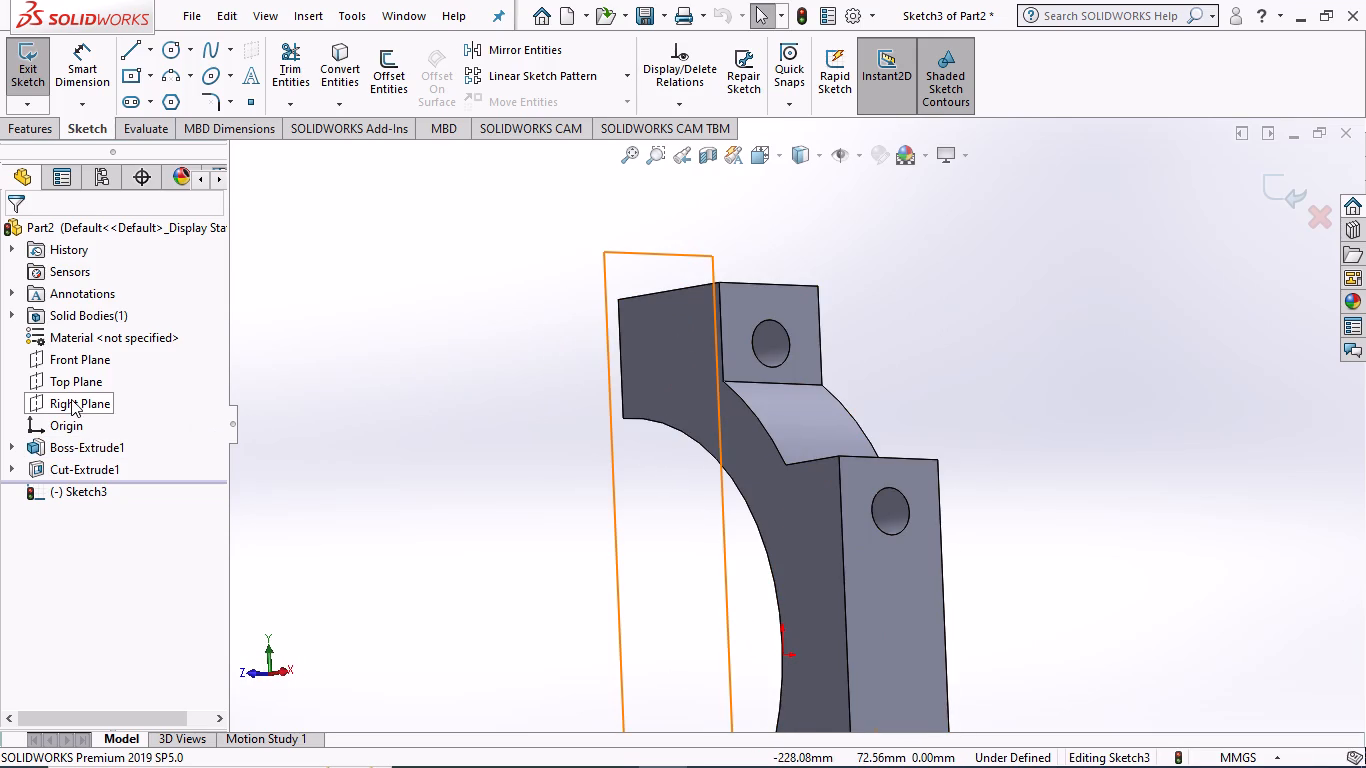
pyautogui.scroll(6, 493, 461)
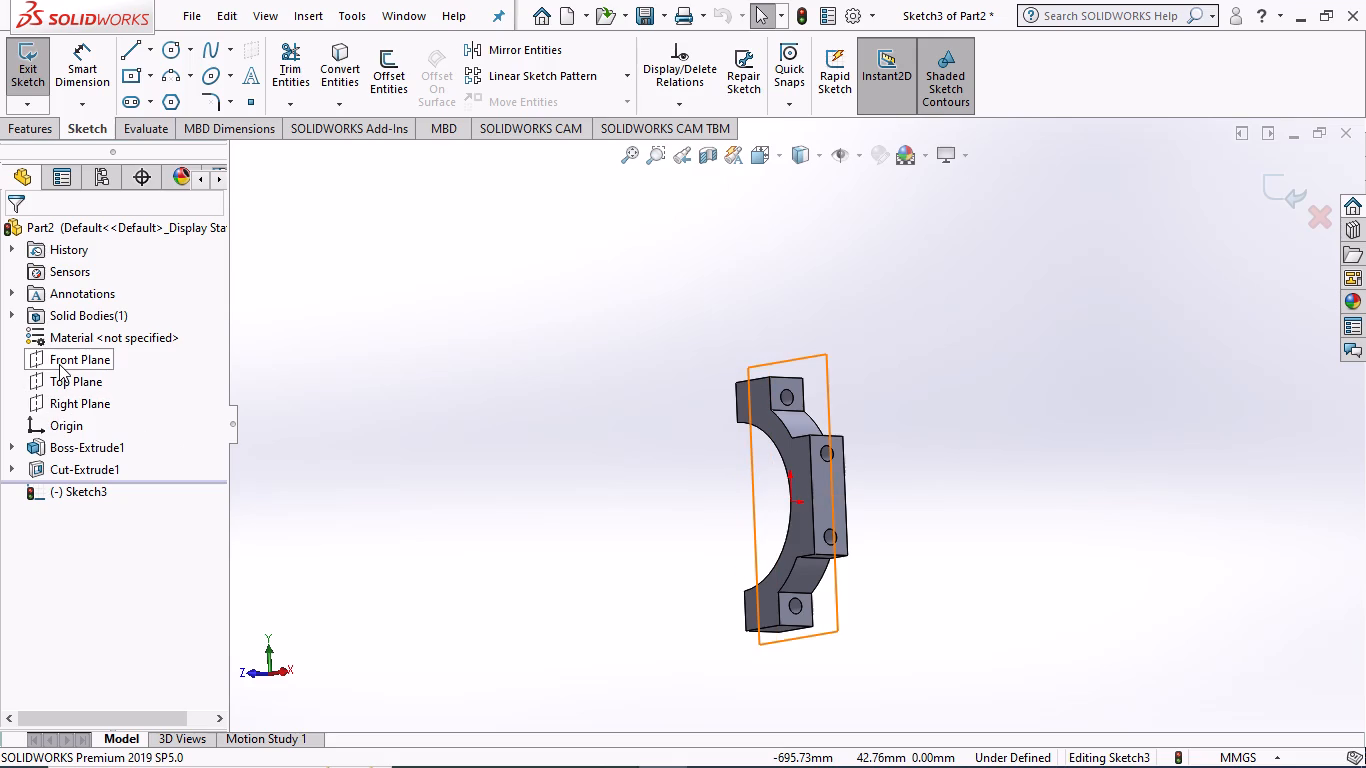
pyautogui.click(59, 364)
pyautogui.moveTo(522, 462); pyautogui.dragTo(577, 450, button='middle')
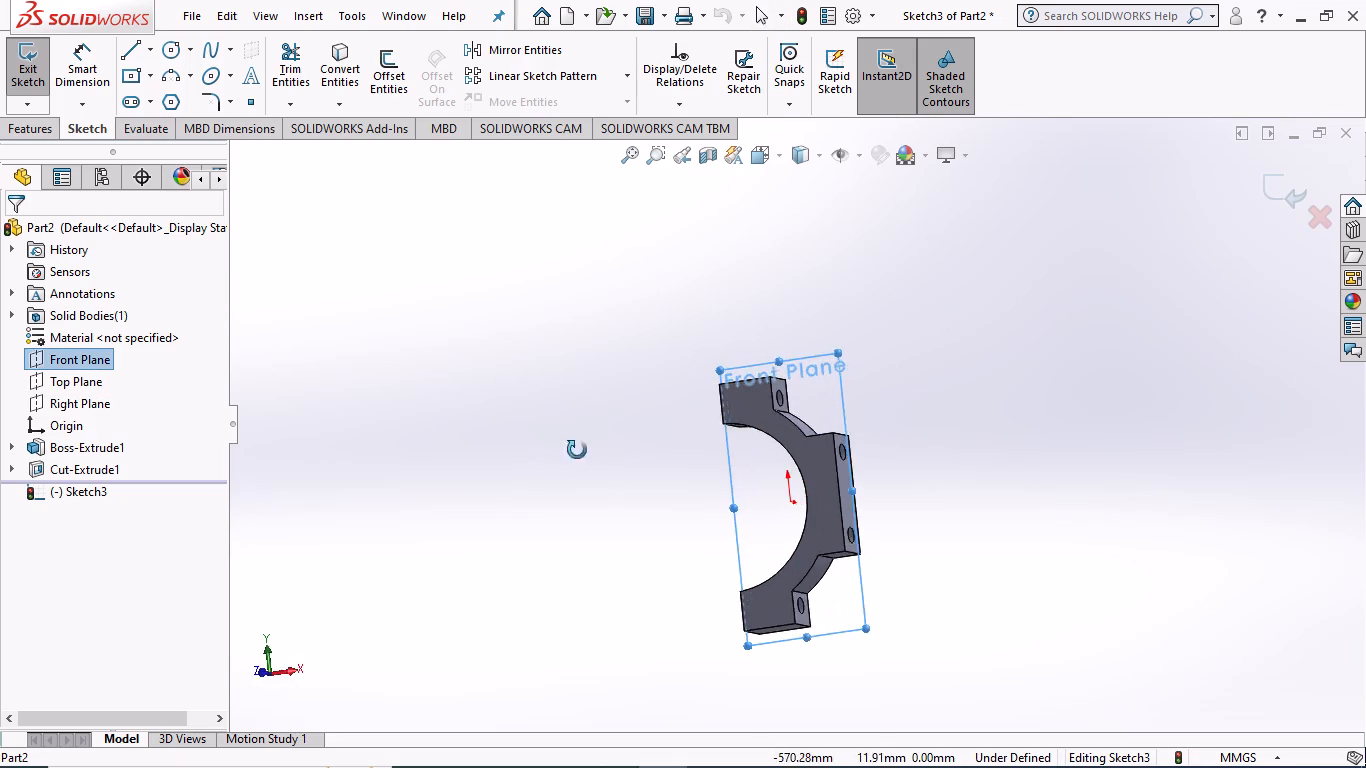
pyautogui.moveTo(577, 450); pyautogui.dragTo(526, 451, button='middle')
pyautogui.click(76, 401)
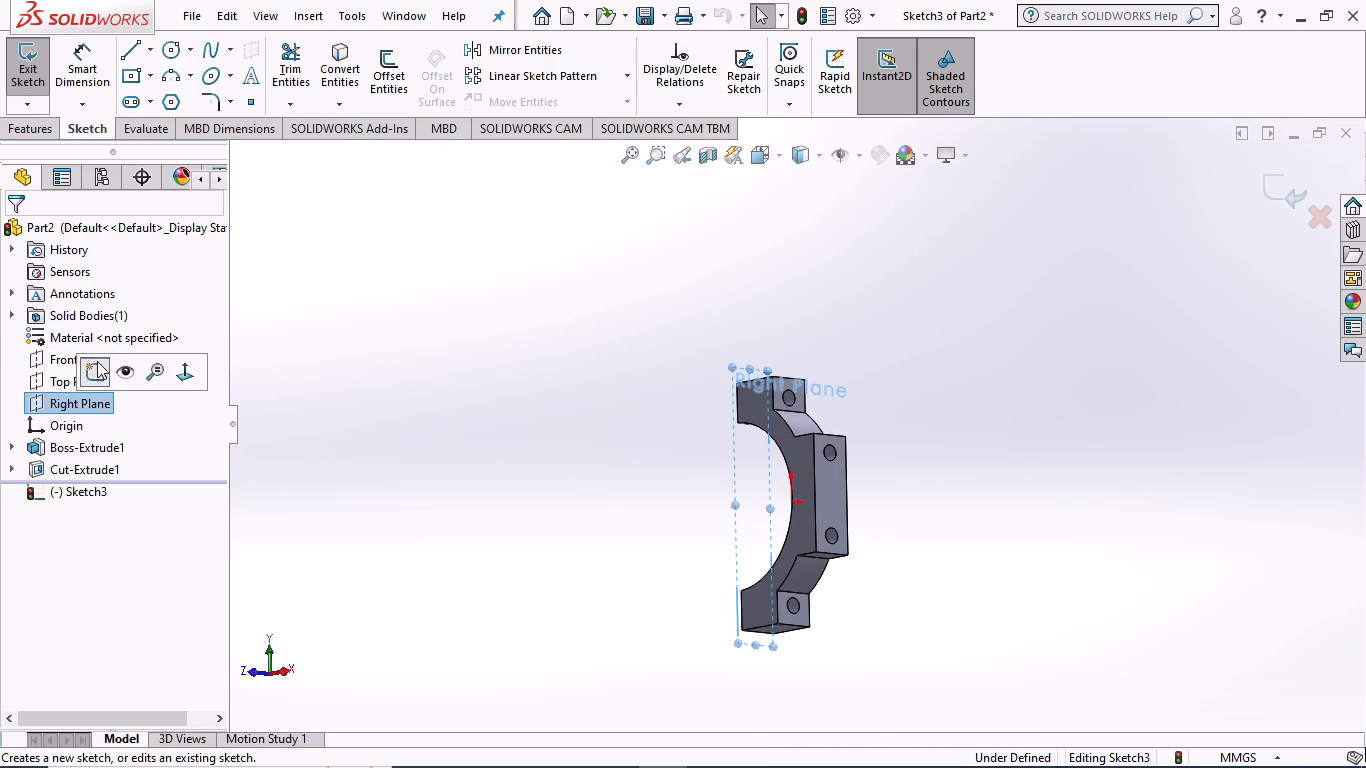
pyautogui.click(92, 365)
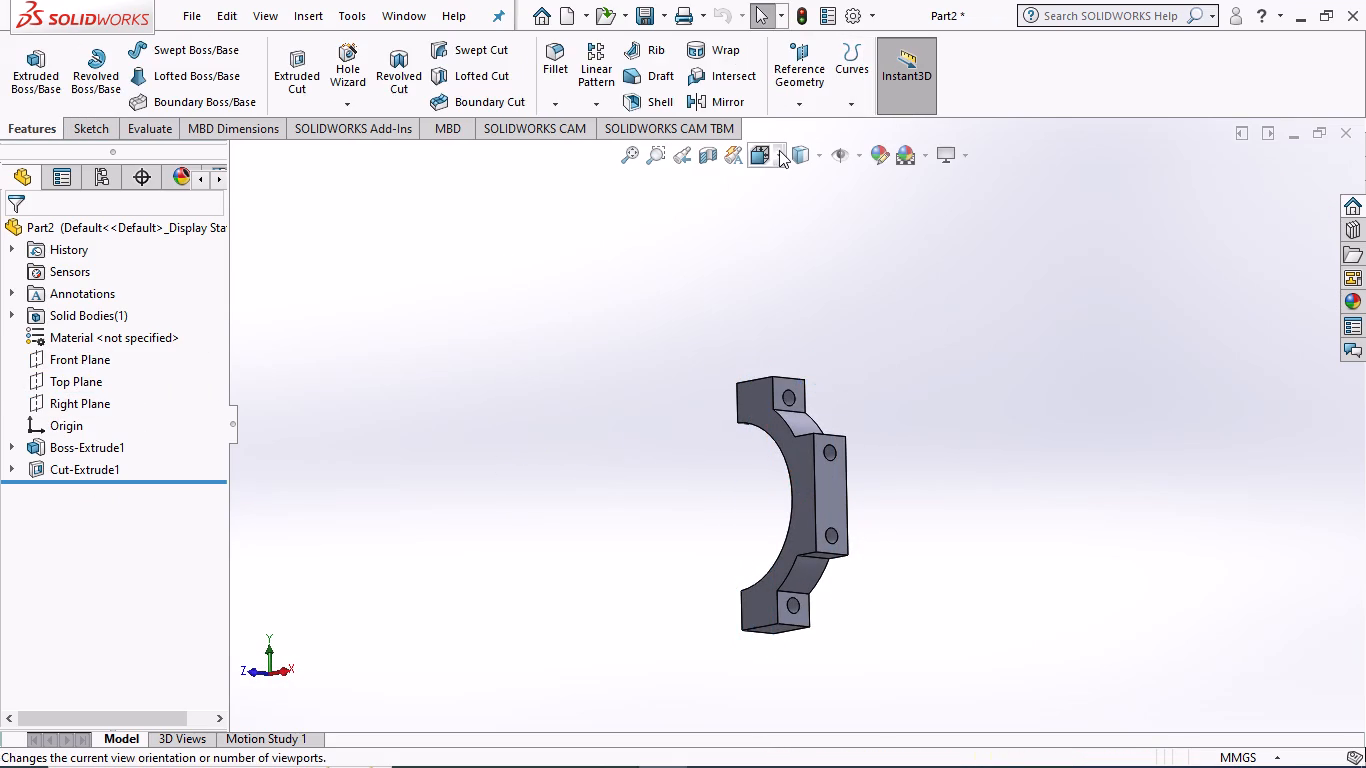
# On a new Right Plane sketch, draw a circle about 29.5 mm in diameter concentric with the upper end tab's hole.
pyautogui.click(764, 150)
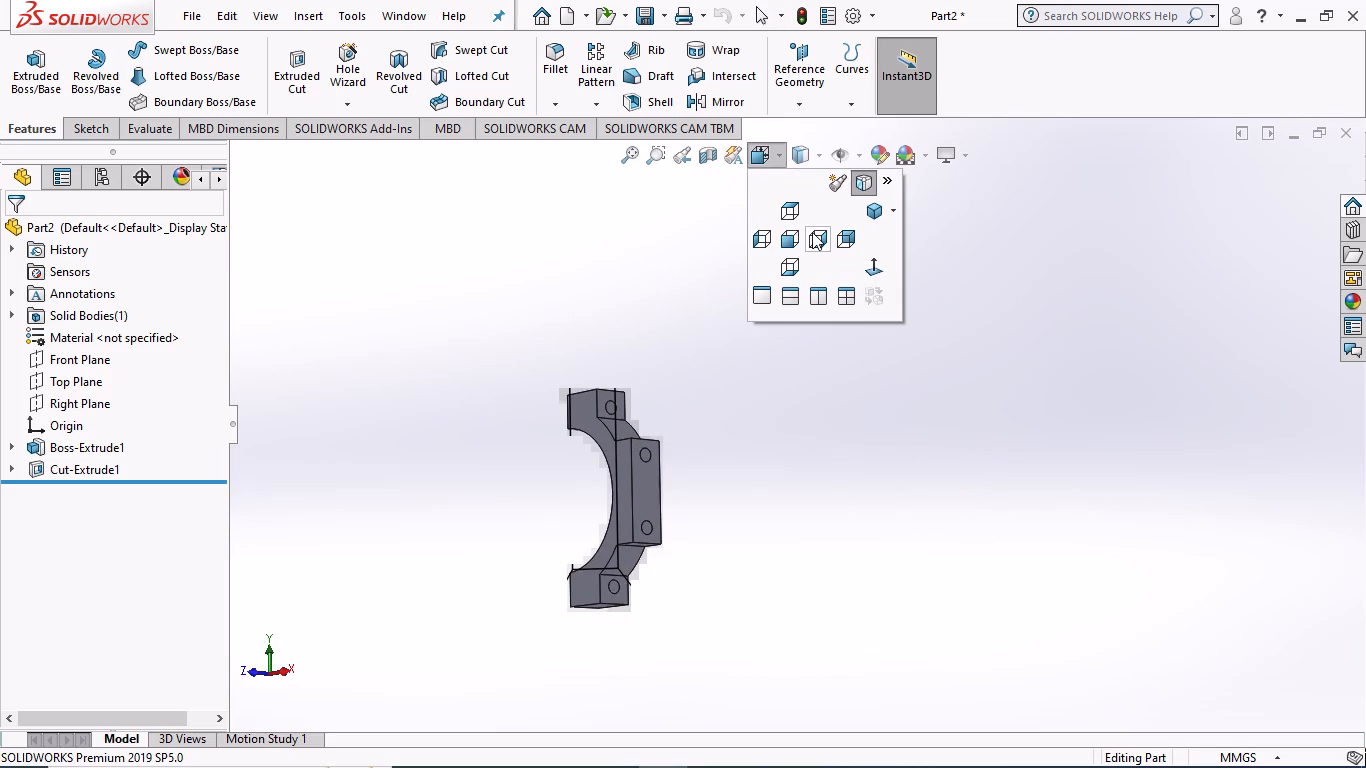
pyautogui.click(813, 232)
pyautogui.scroll(-3, 758, 247)
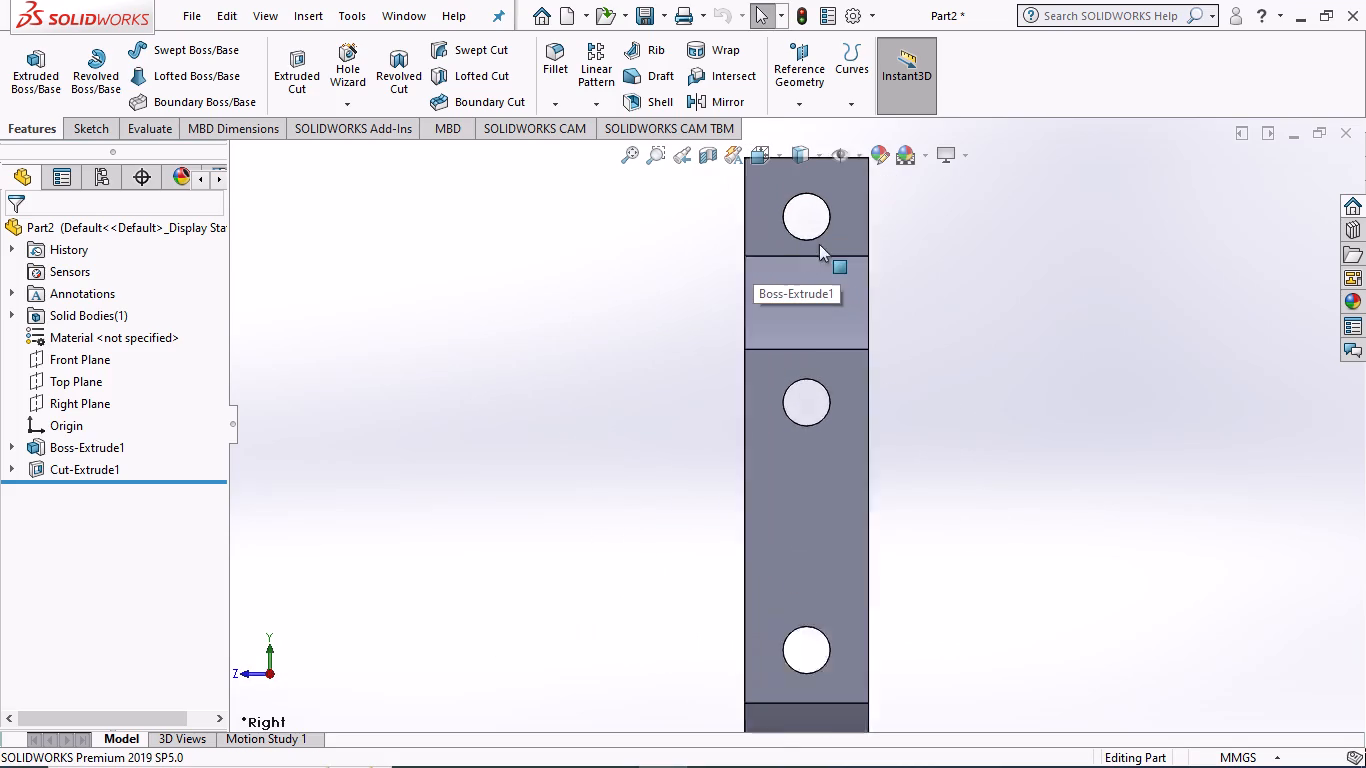
pyautogui.scroll(3, 824, 244)
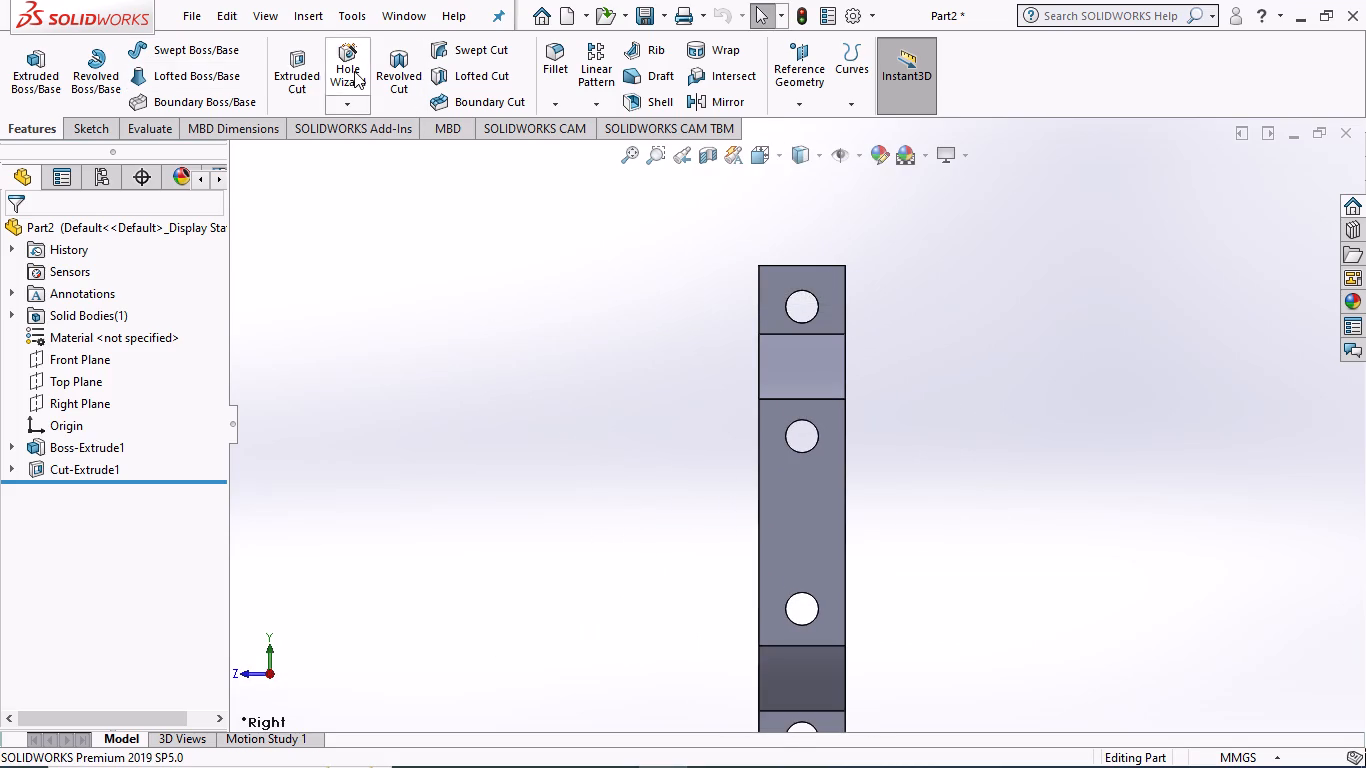
pyautogui.click(88, 132)
pyautogui.click(165, 48)
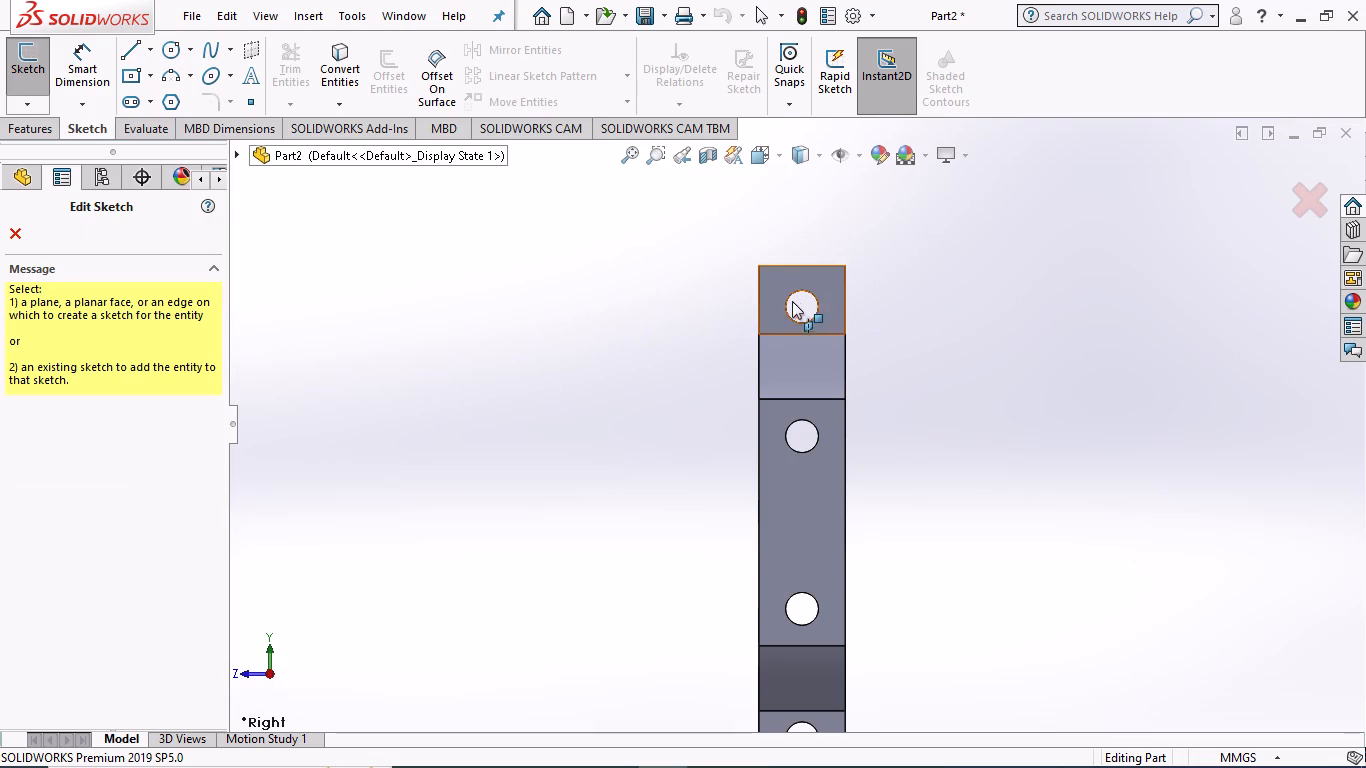
pyautogui.click(18, 233)
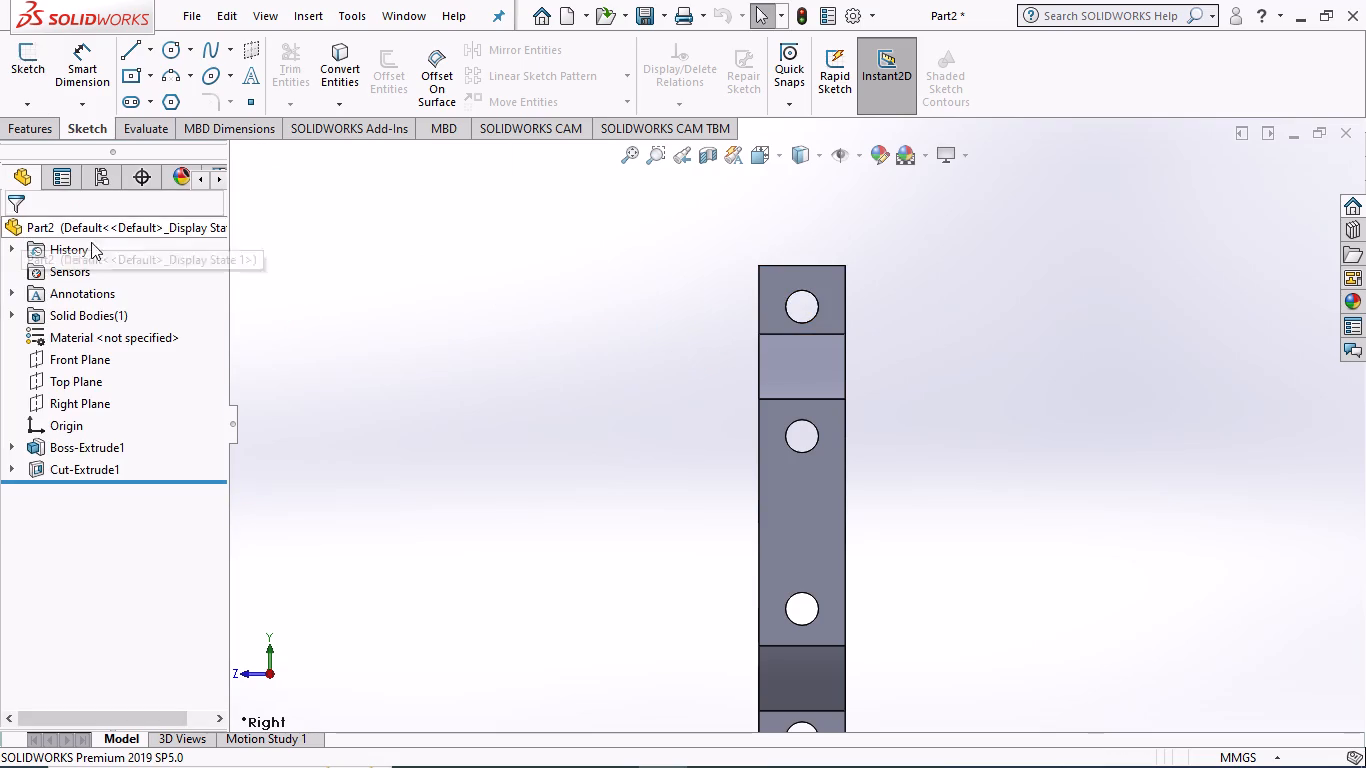
pyautogui.scroll(2, 710, 374)
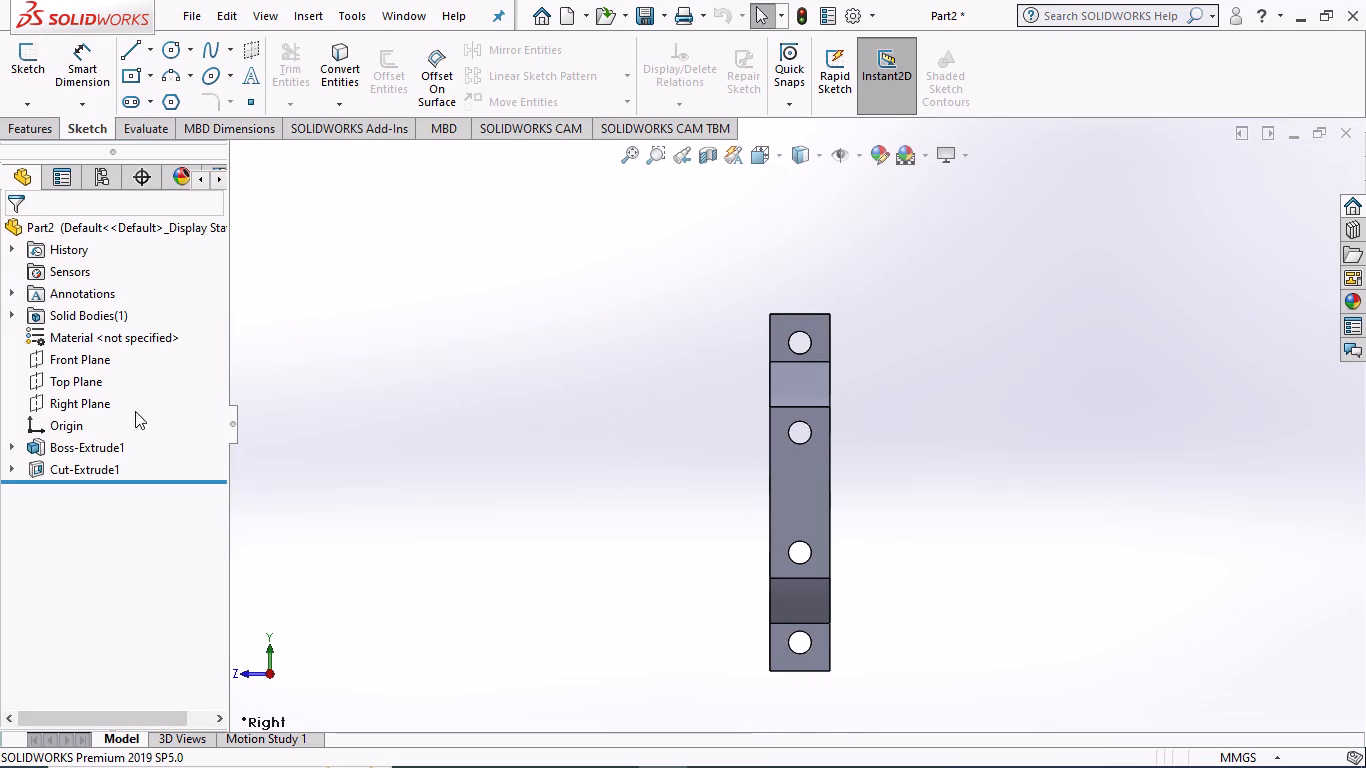
pyautogui.click(79, 400)
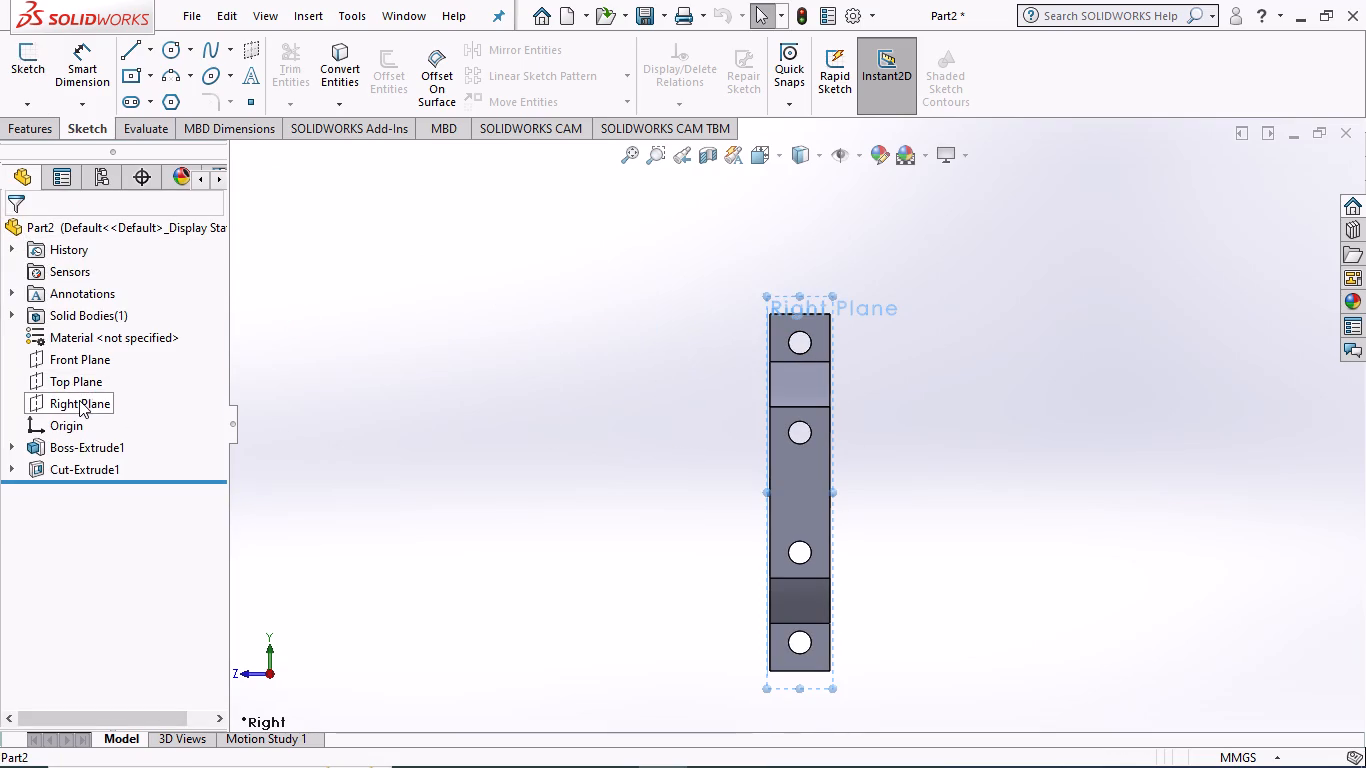
pyautogui.click(92, 372)
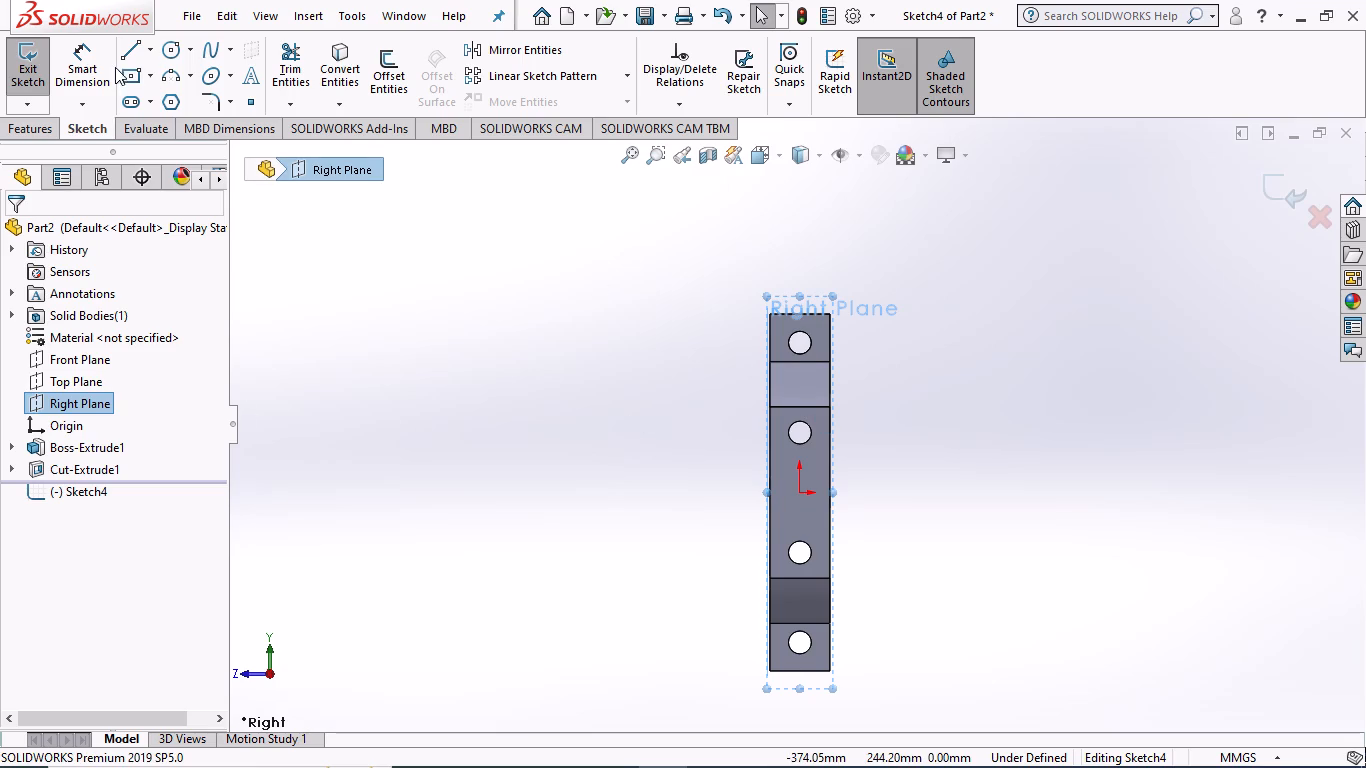
pyautogui.click(172, 51)
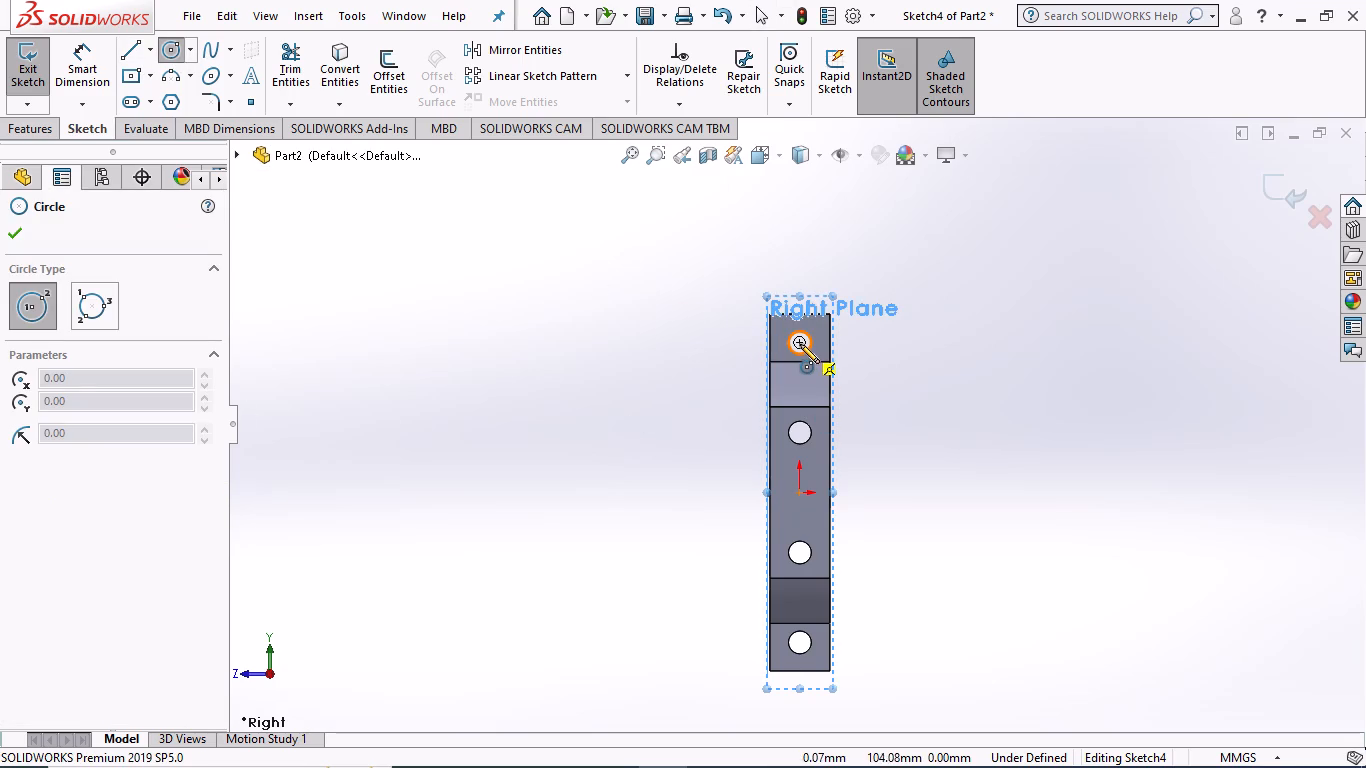
pyautogui.click(800, 342)
pyautogui.click(817, 355)
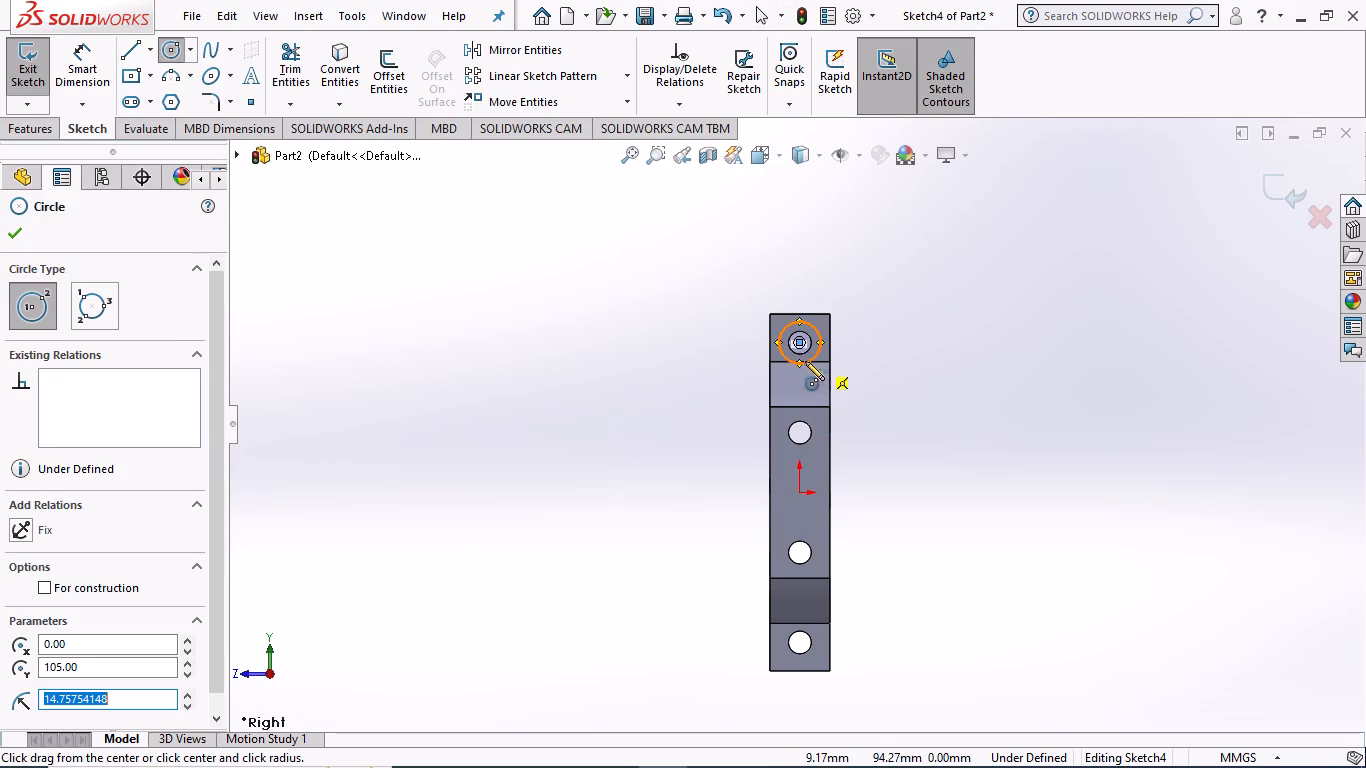
pyautogui.click(15, 231)
# Dimension the circle around the upper end tab's hole to a 36 mm diameter.
pyautogui.click(92, 67)
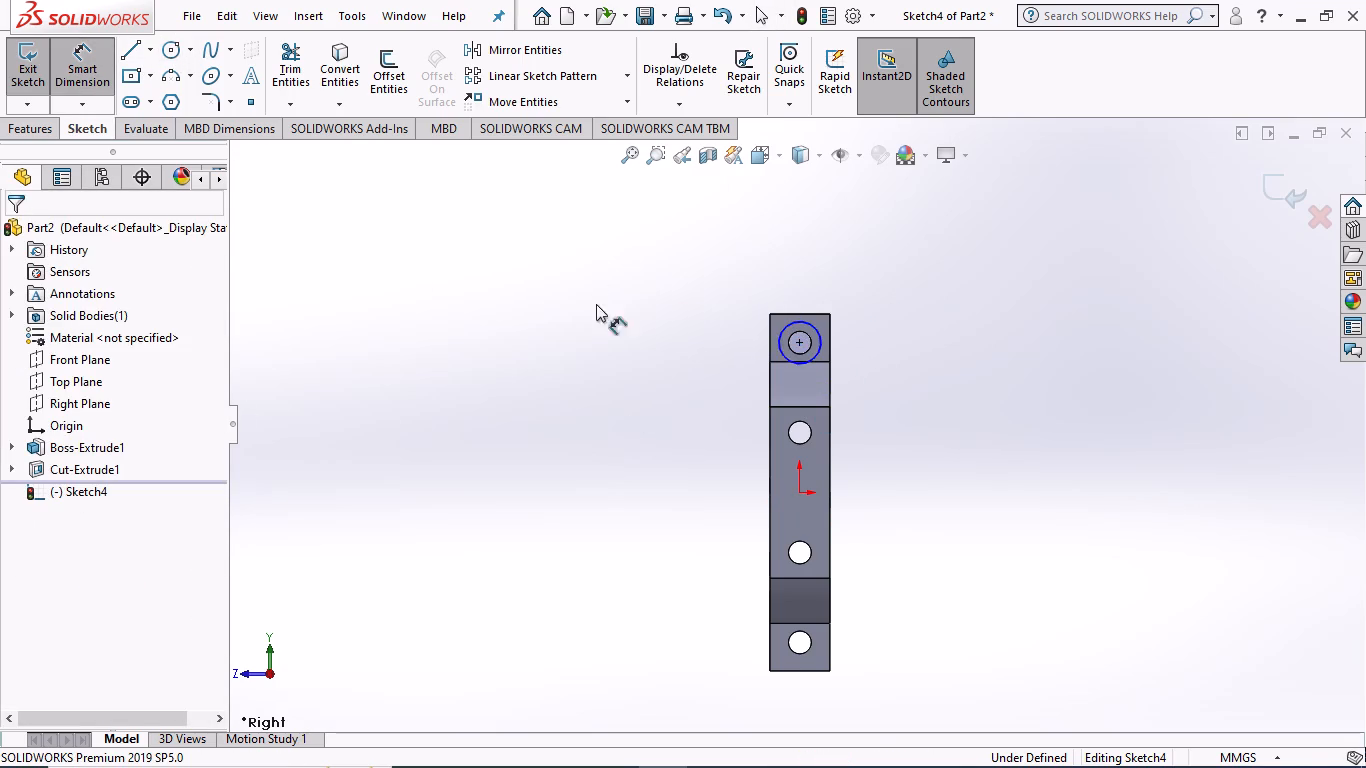
pyautogui.scroll(-2, 867, 337)
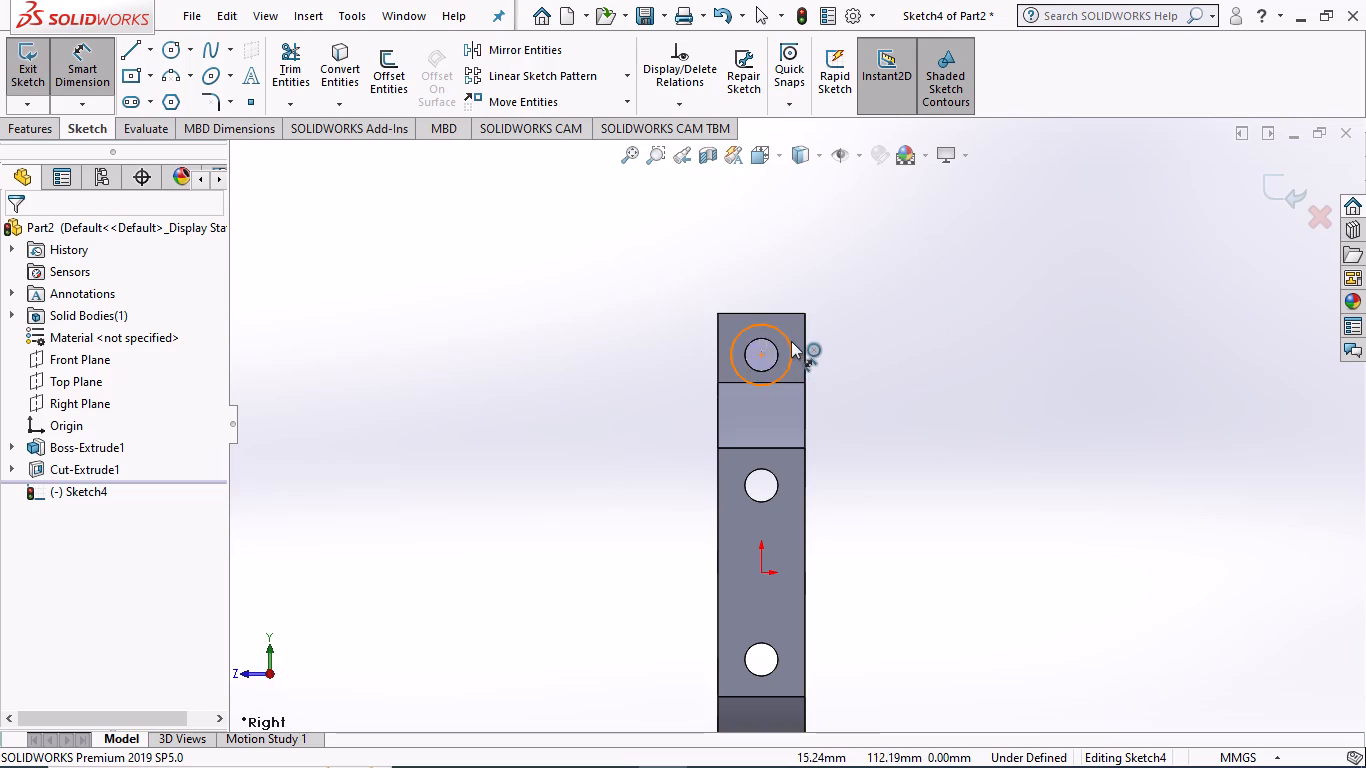
pyautogui.click(790, 344)
pyautogui.click(791, 260)
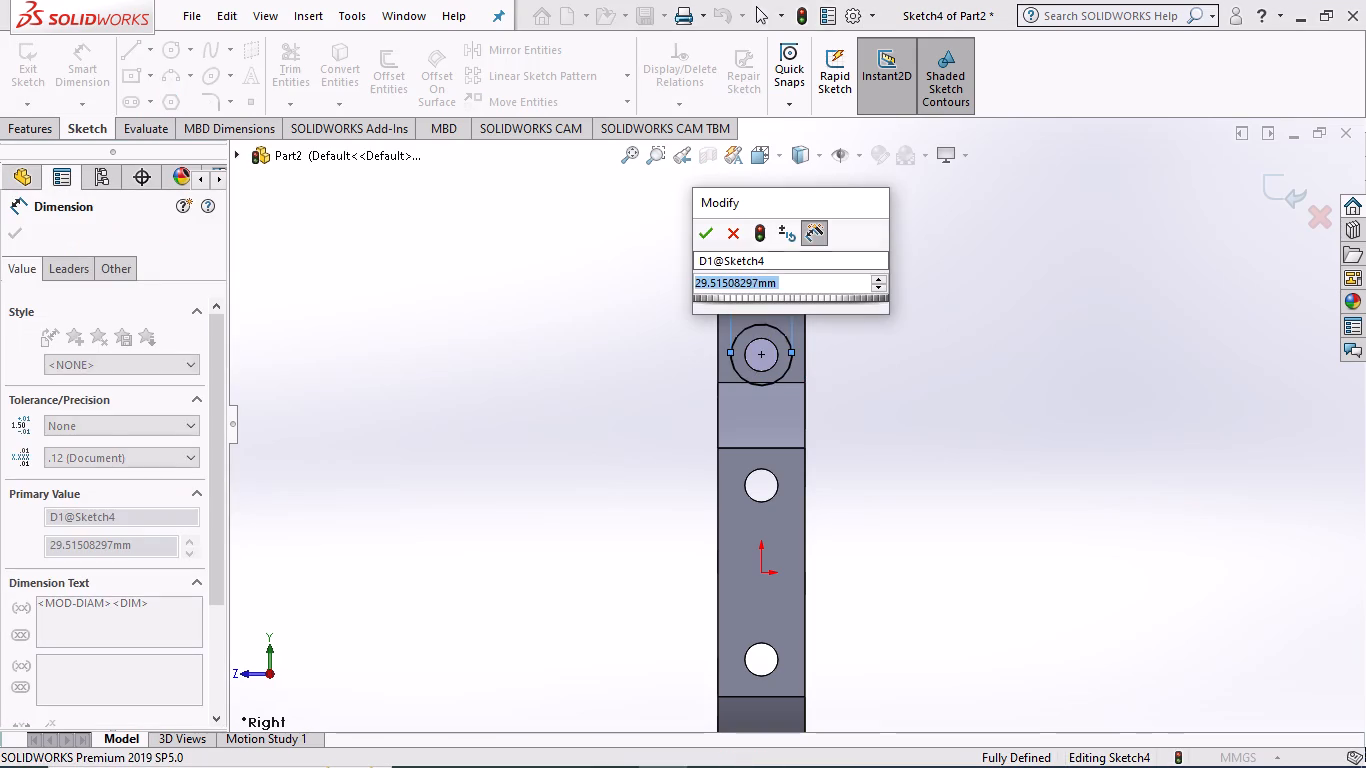
pyautogui.press('1')
pyautogui.press('8')
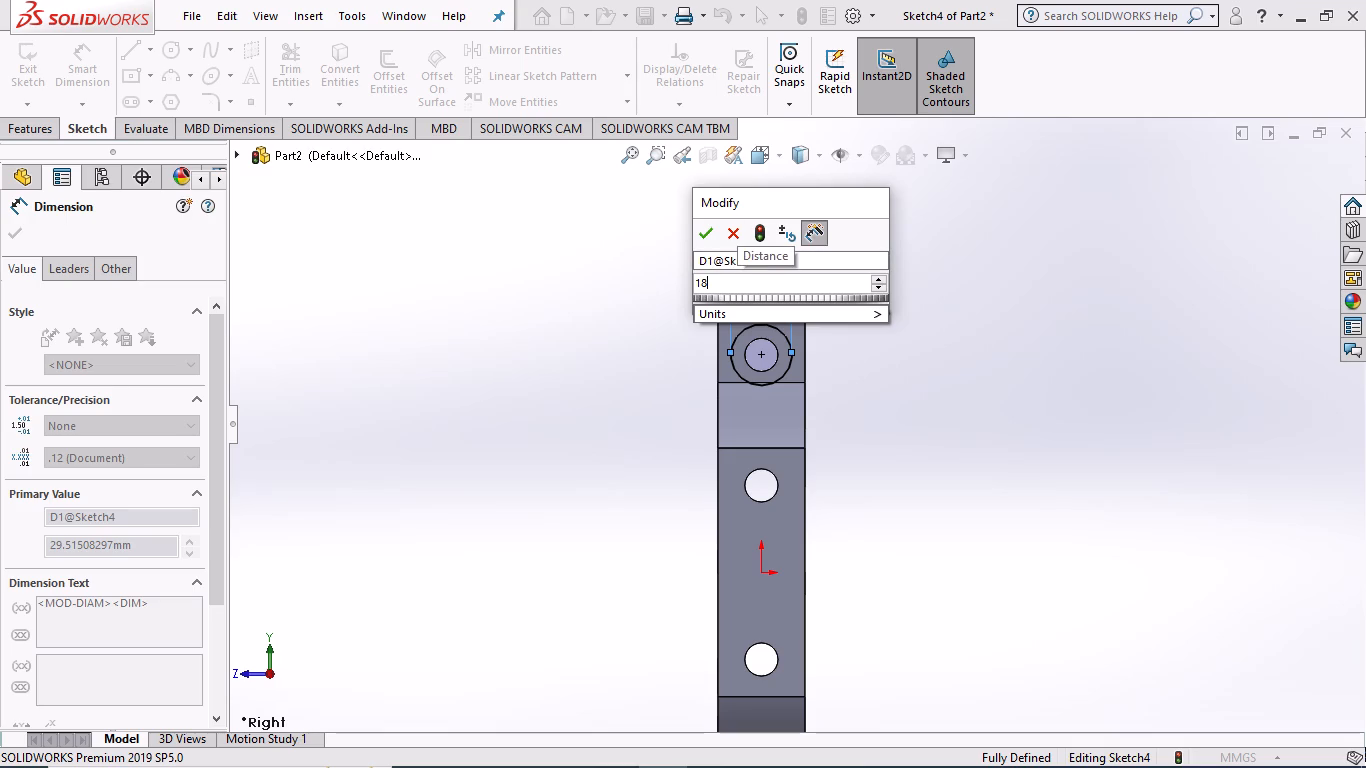
pyautogui.press('BackSpace')
pyautogui.press('BackSpace')
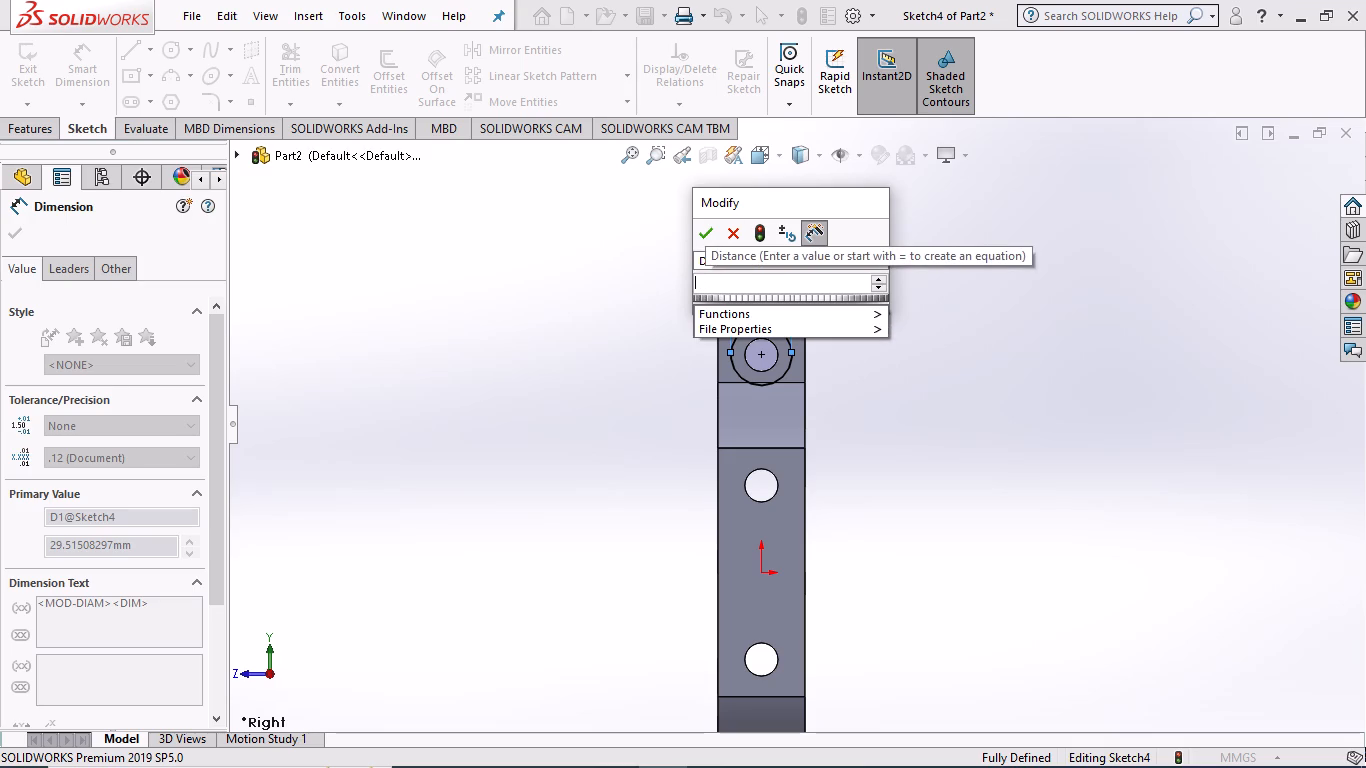
pyautogui.write('36')
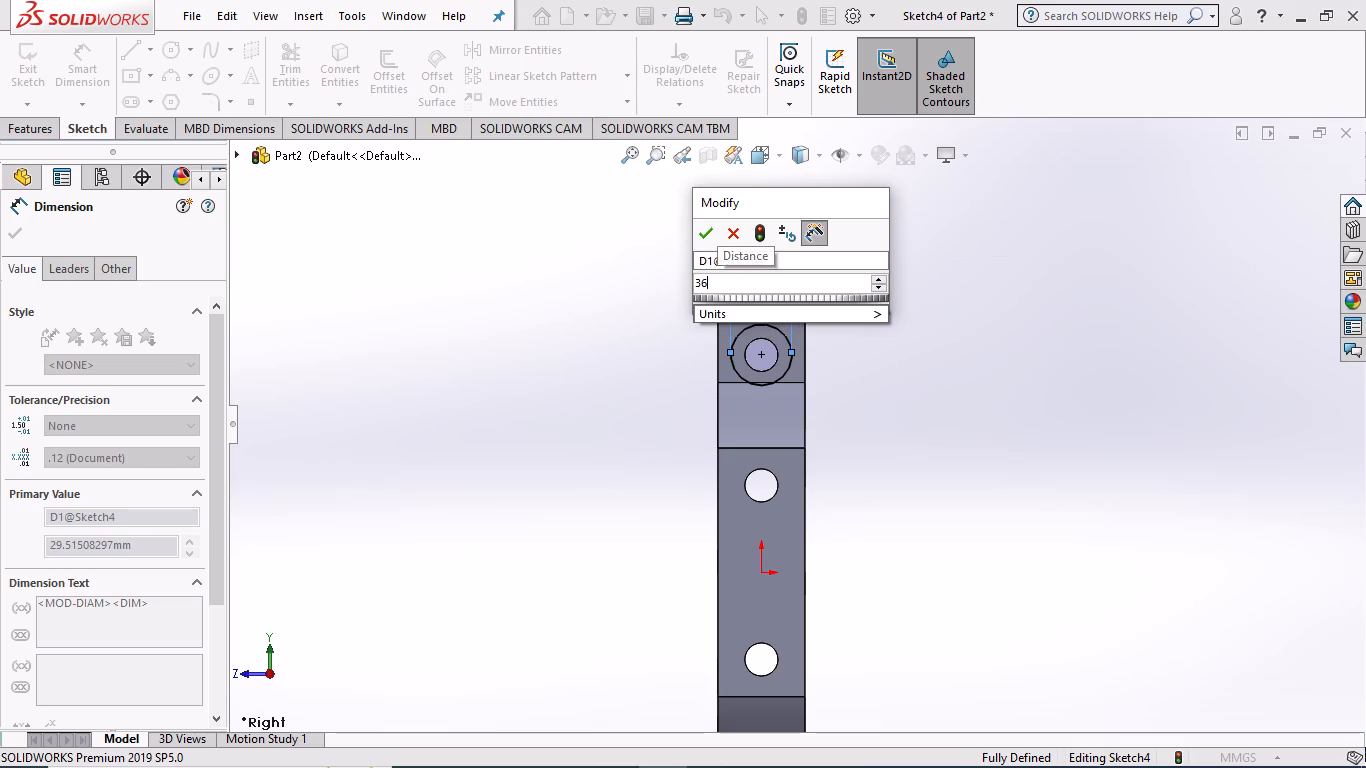
pyautogui.press('Return')
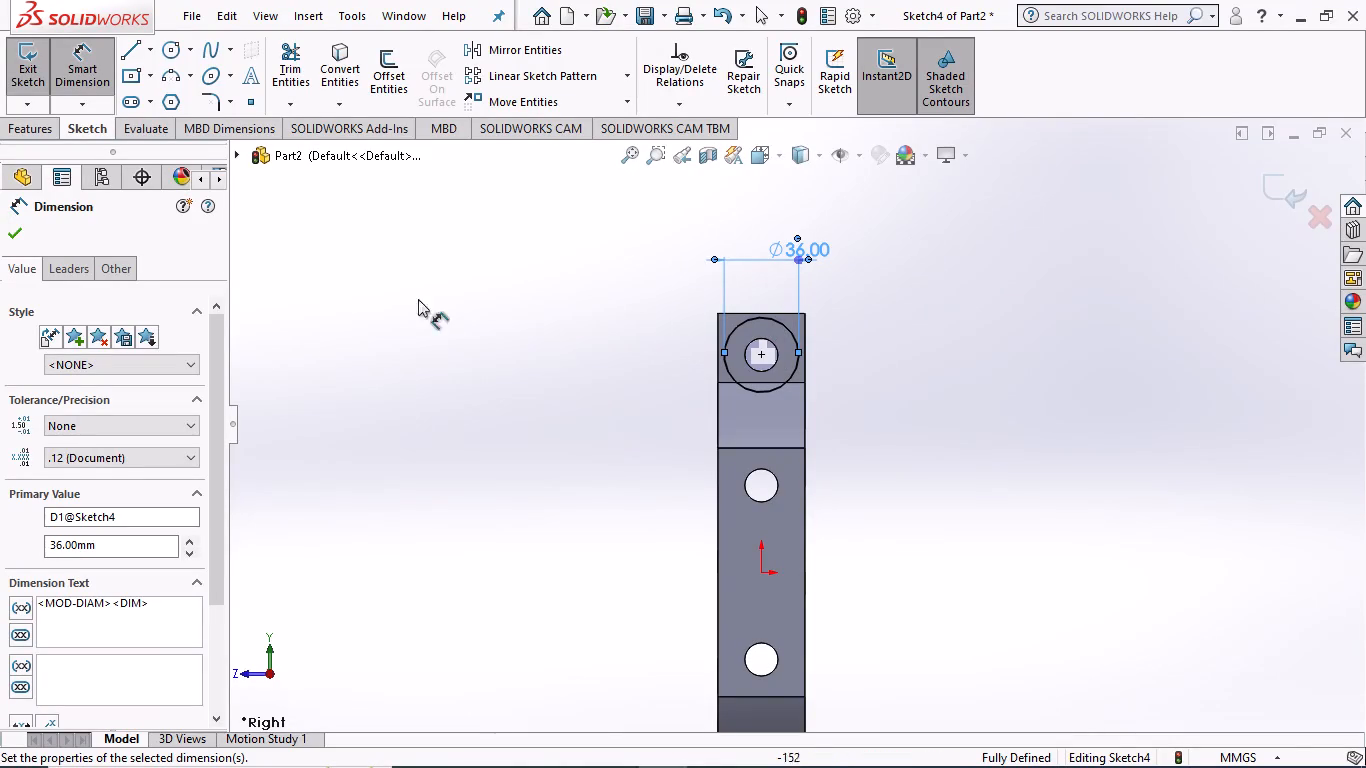
pyautogui.click(18, 233)
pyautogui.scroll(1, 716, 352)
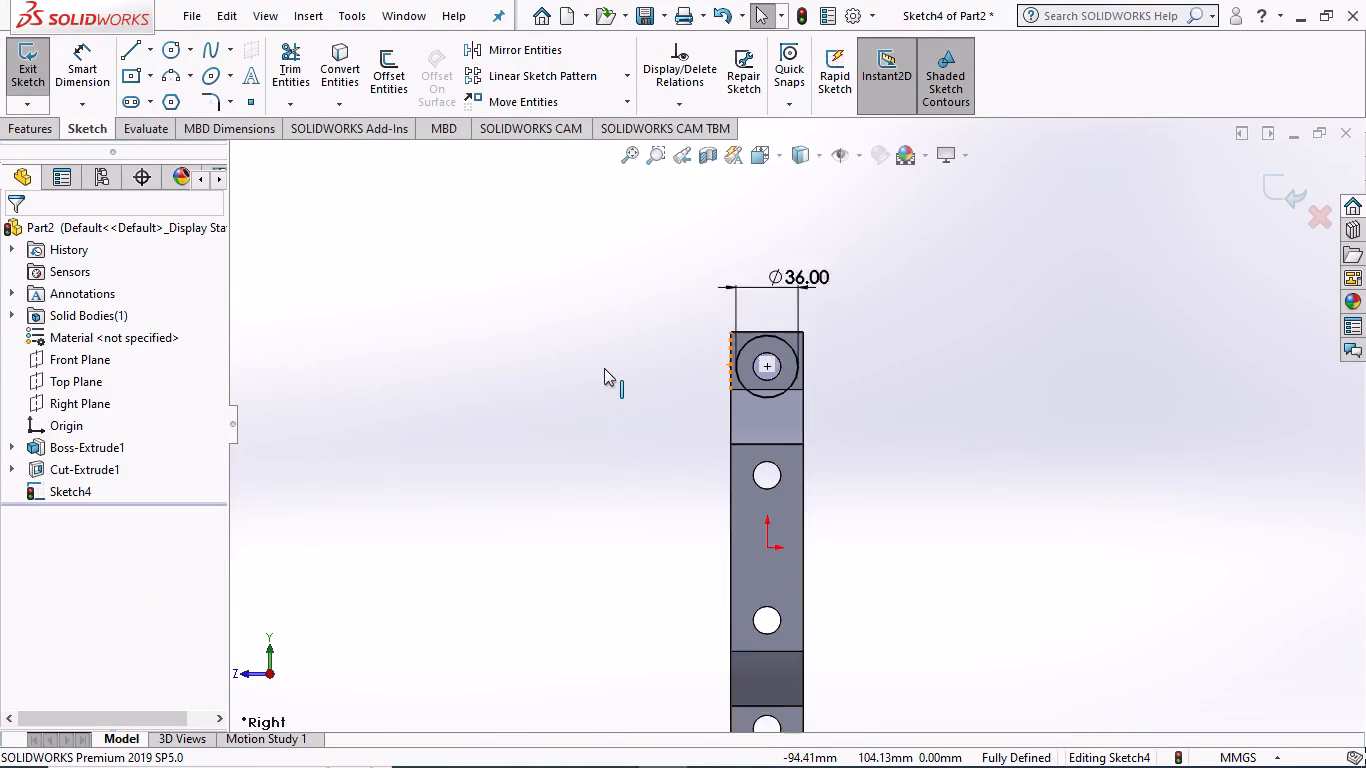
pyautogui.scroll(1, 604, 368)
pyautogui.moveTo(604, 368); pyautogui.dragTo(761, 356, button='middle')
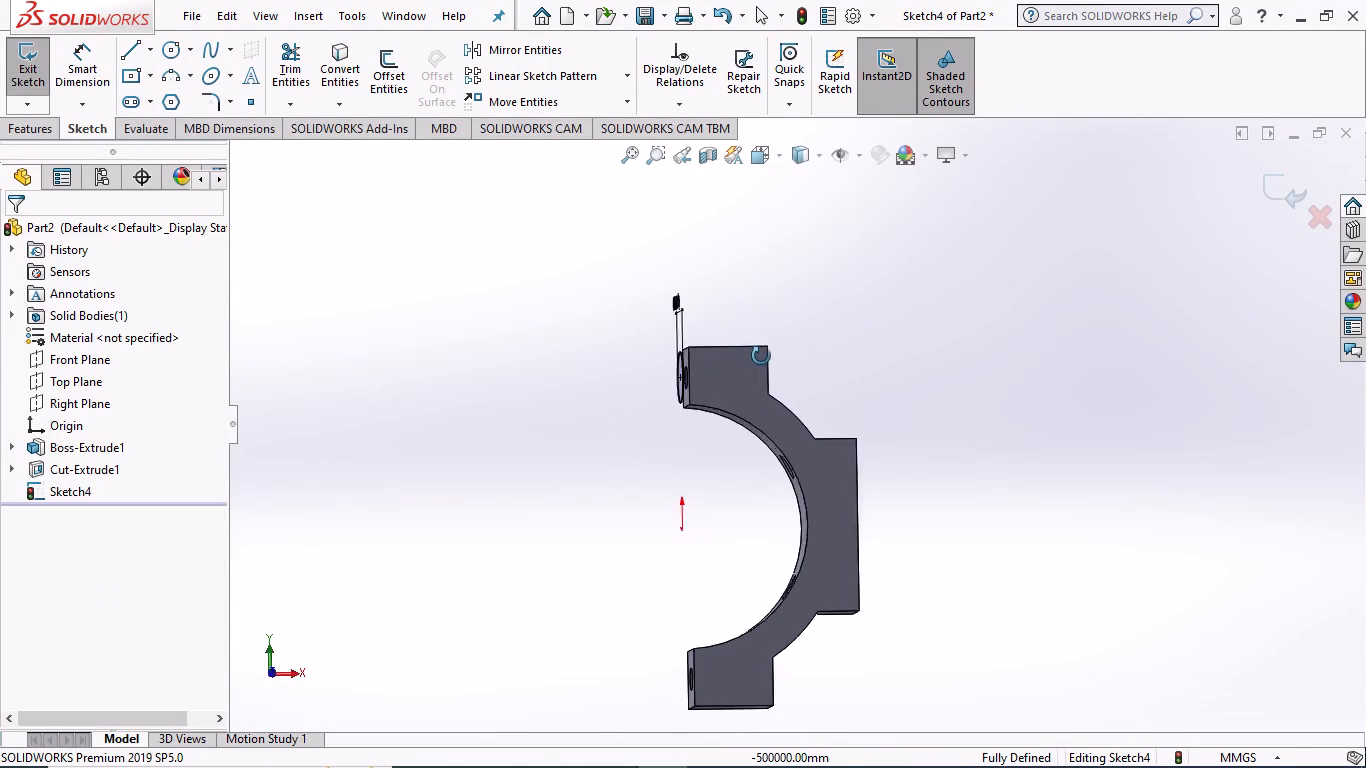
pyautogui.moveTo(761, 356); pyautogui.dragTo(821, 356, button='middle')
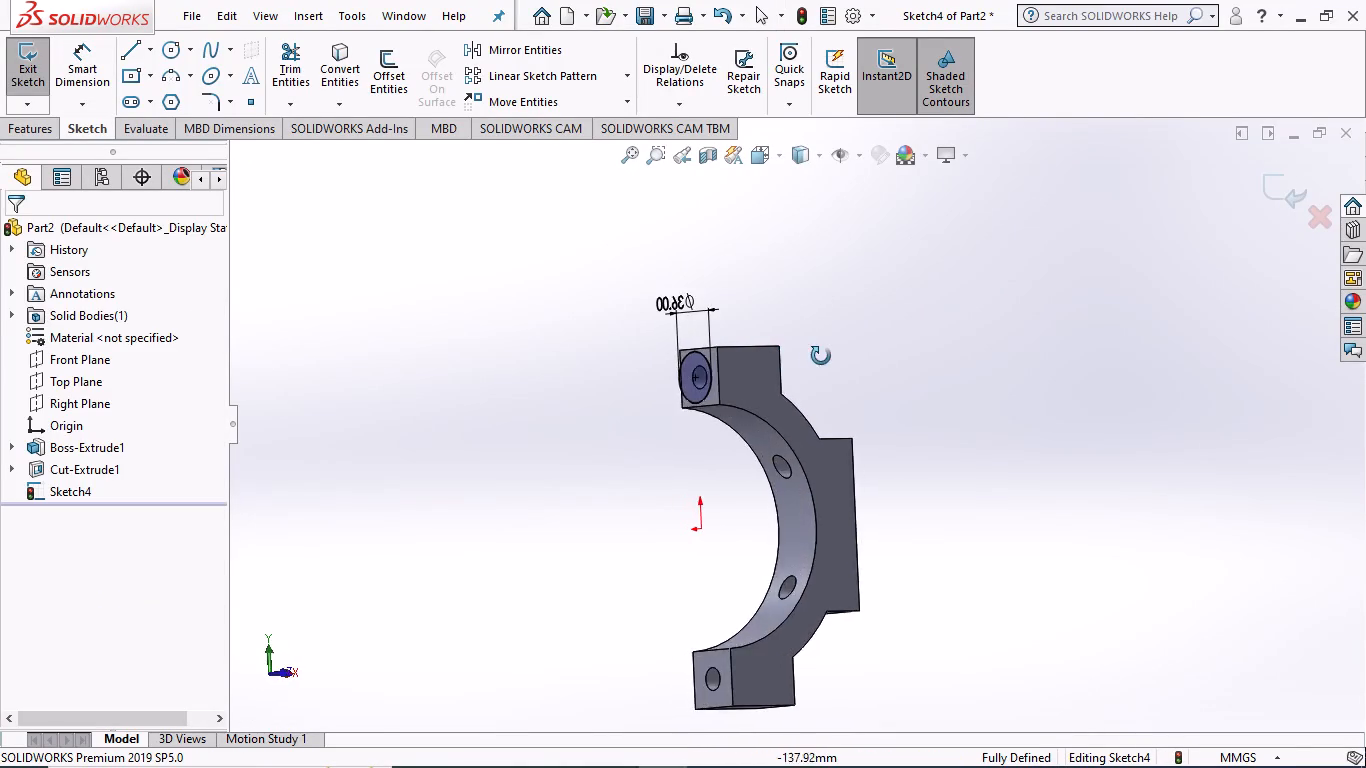
# Mirror the 36 mm circle about the Top Plane to place a matching circle at the lower end tab.
pyautogui.moveTo(821, 356); pyautogui.dragTo(754, 346, button='middle')
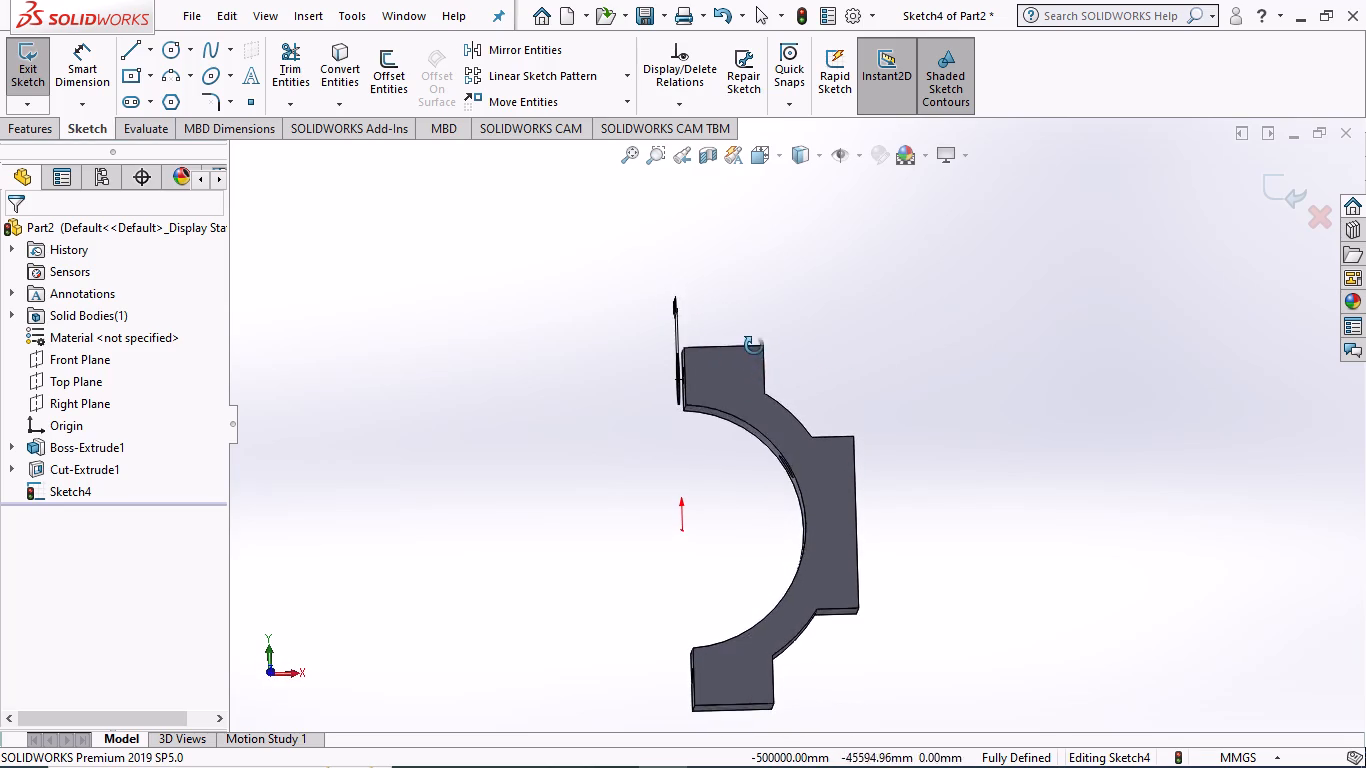
pyautogui.moveTo(754, 346); pyautogui.dragTo(790, 335, button='middle')
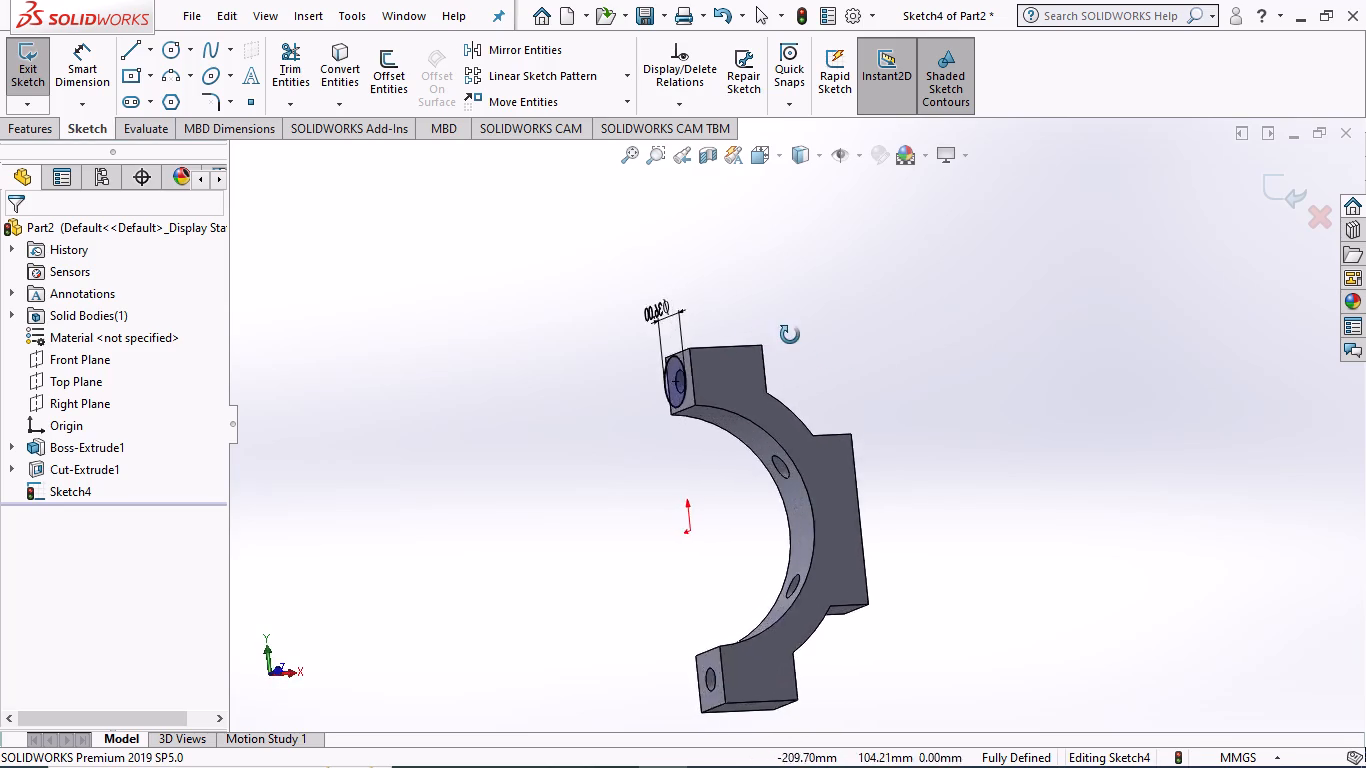
pyautogui.moveTo(790, 335); pyautogui.dragTo(773, 355, button='middle')
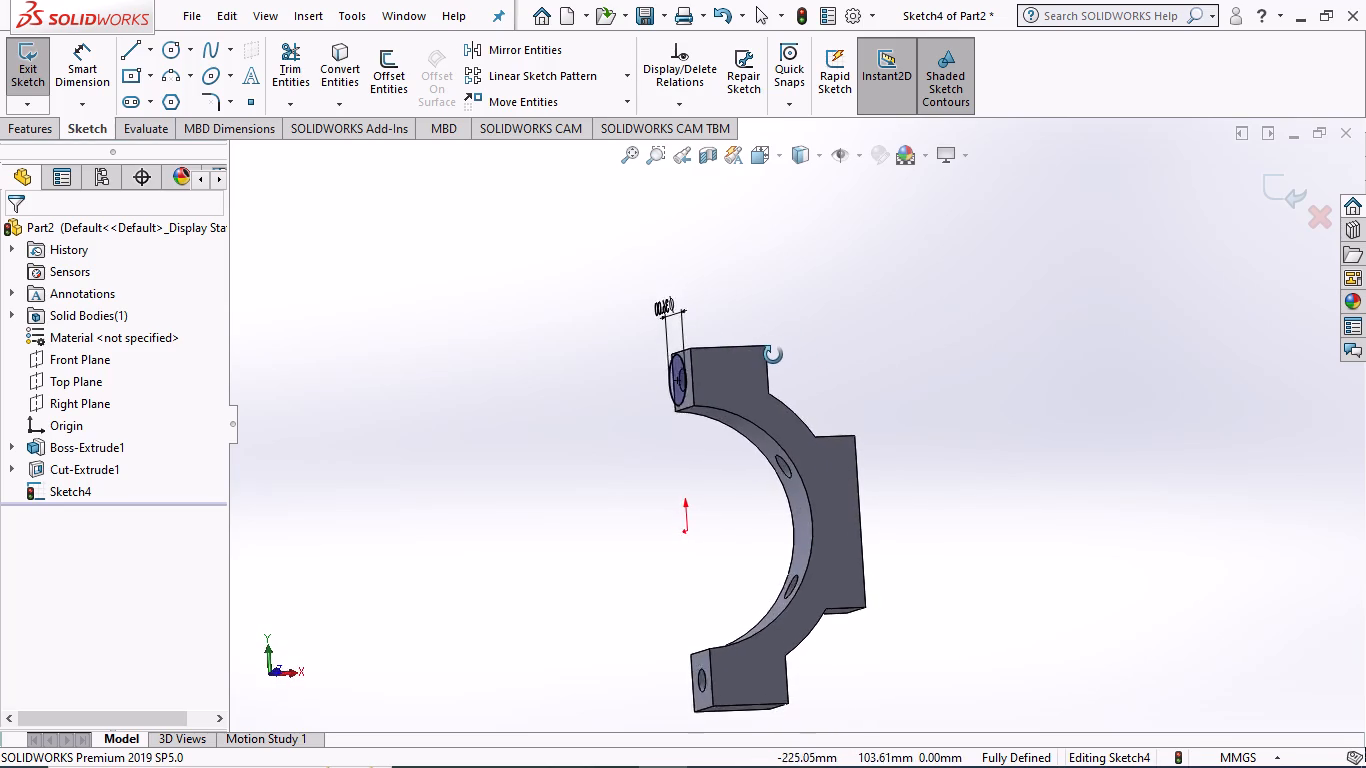
pyautogui.moveTo(773, 355); pyautogui.dragTo(749, 361, button='middle')
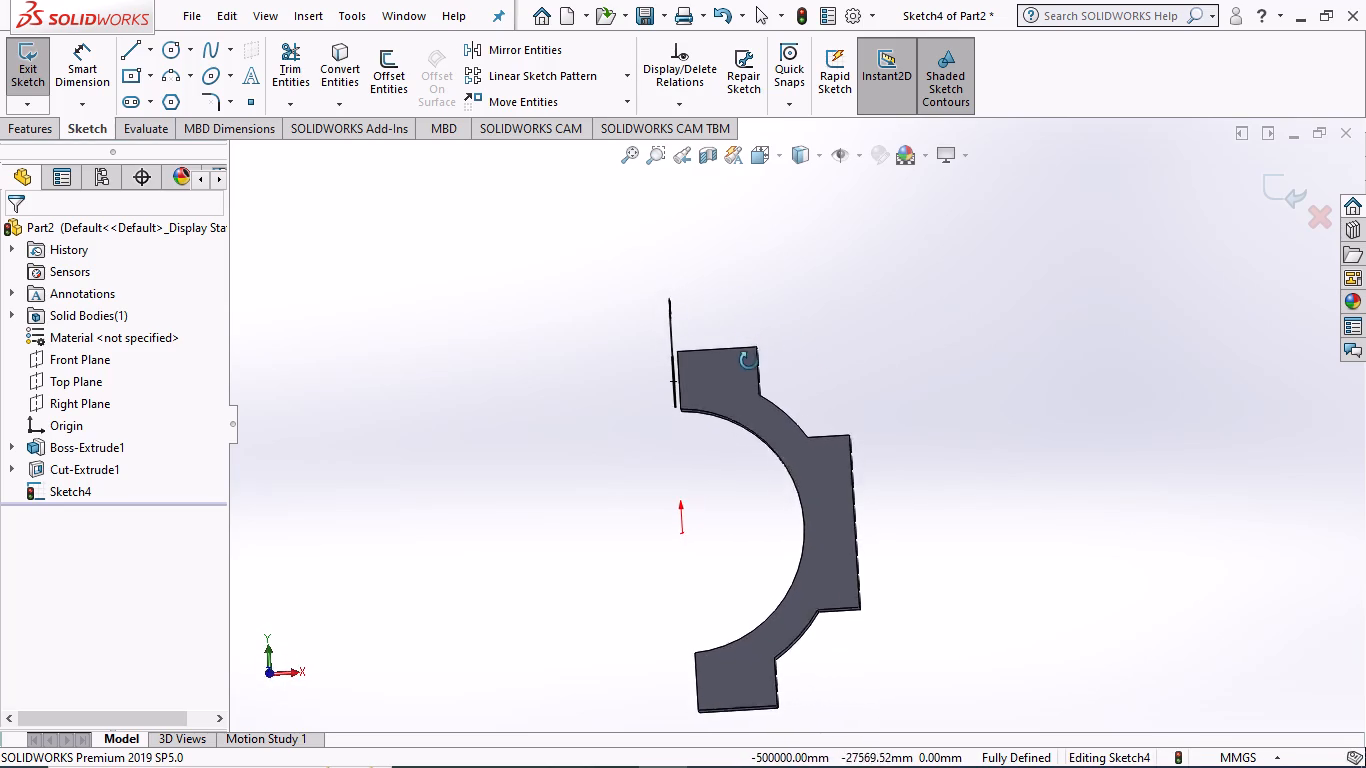
pyautogui.moveTo(749, 361); pyautogui.dragTo(756, 341, button='middle')
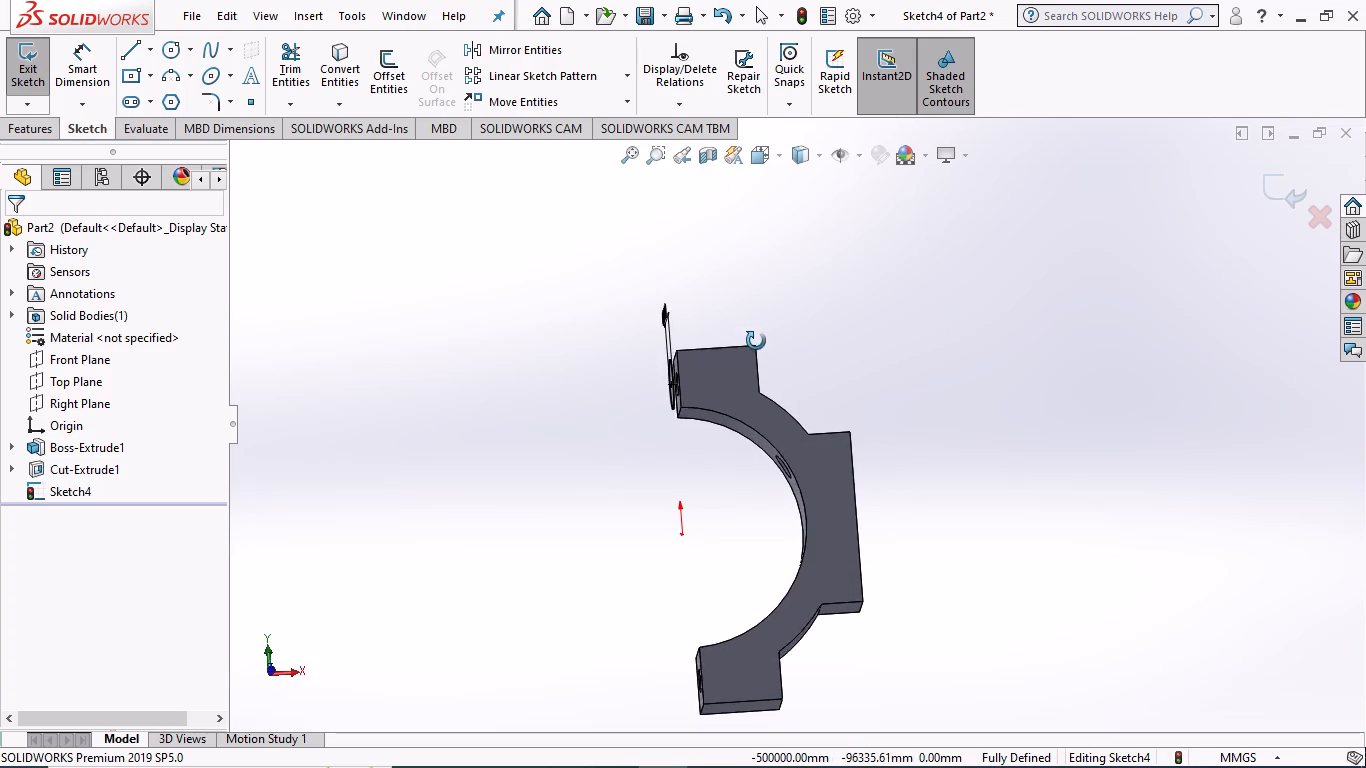
pyautogui.moveTo(756, 341); pyautogui.dragTo(762, 335, button='middle')
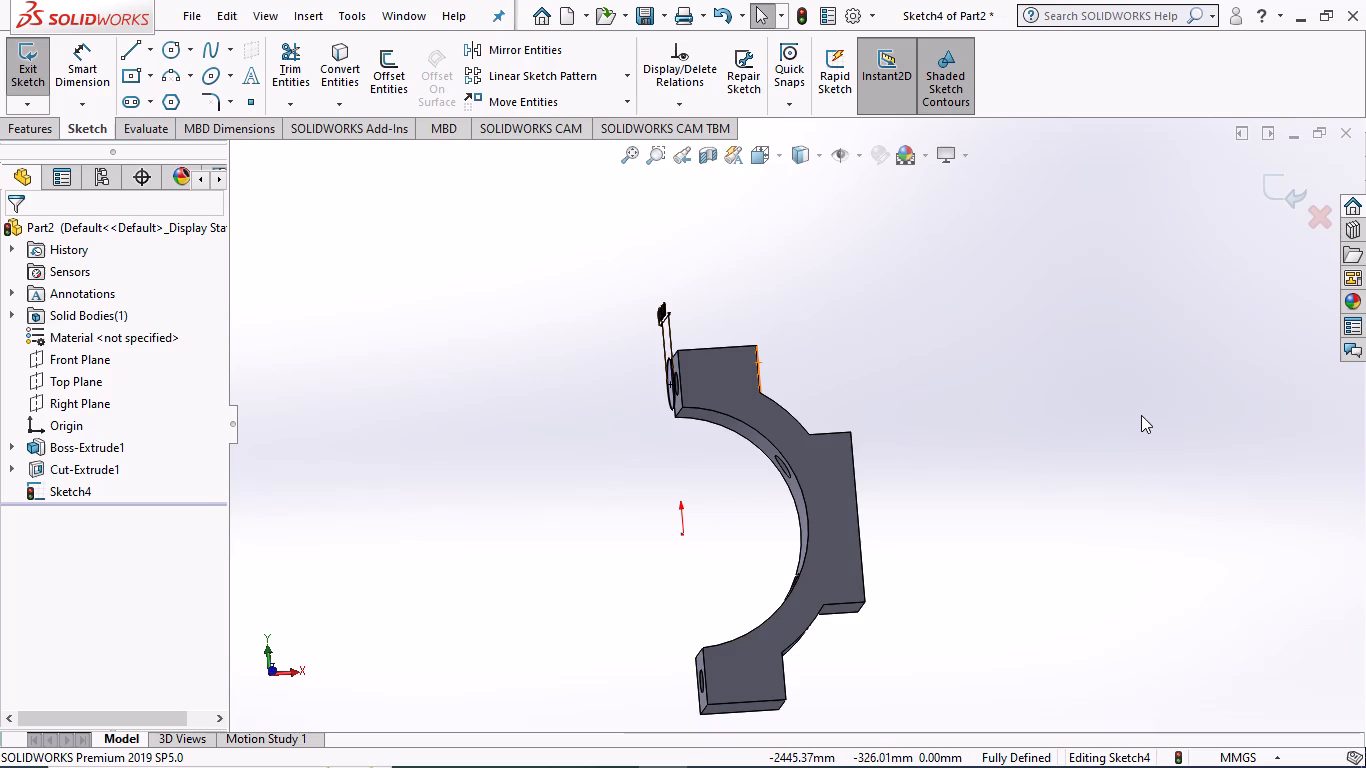
pyautogui.moveTo(1127, 373); pyautogui.dragTo(1055, 381, button='middle')
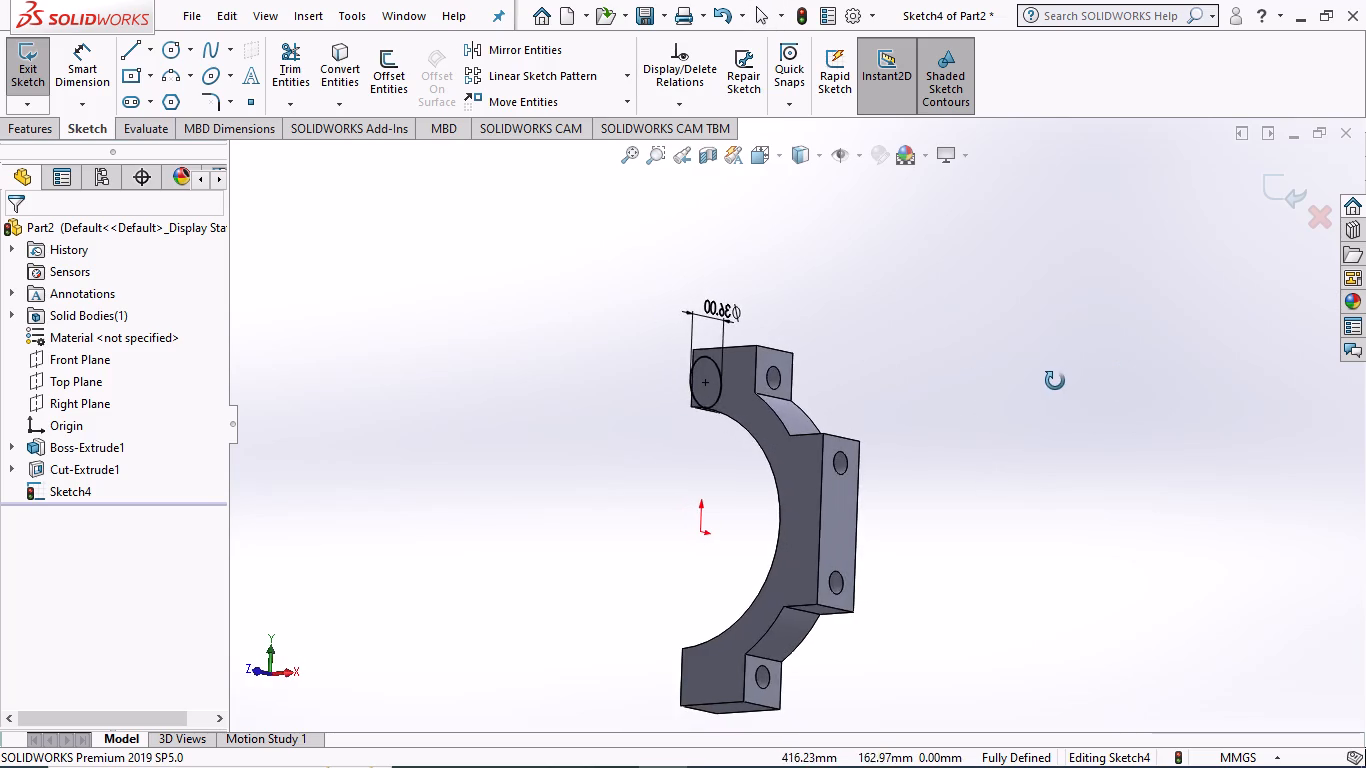
pyautogui.moveTo(1055, 381); pyautogui.dragTo(1081, 378, button='middle')
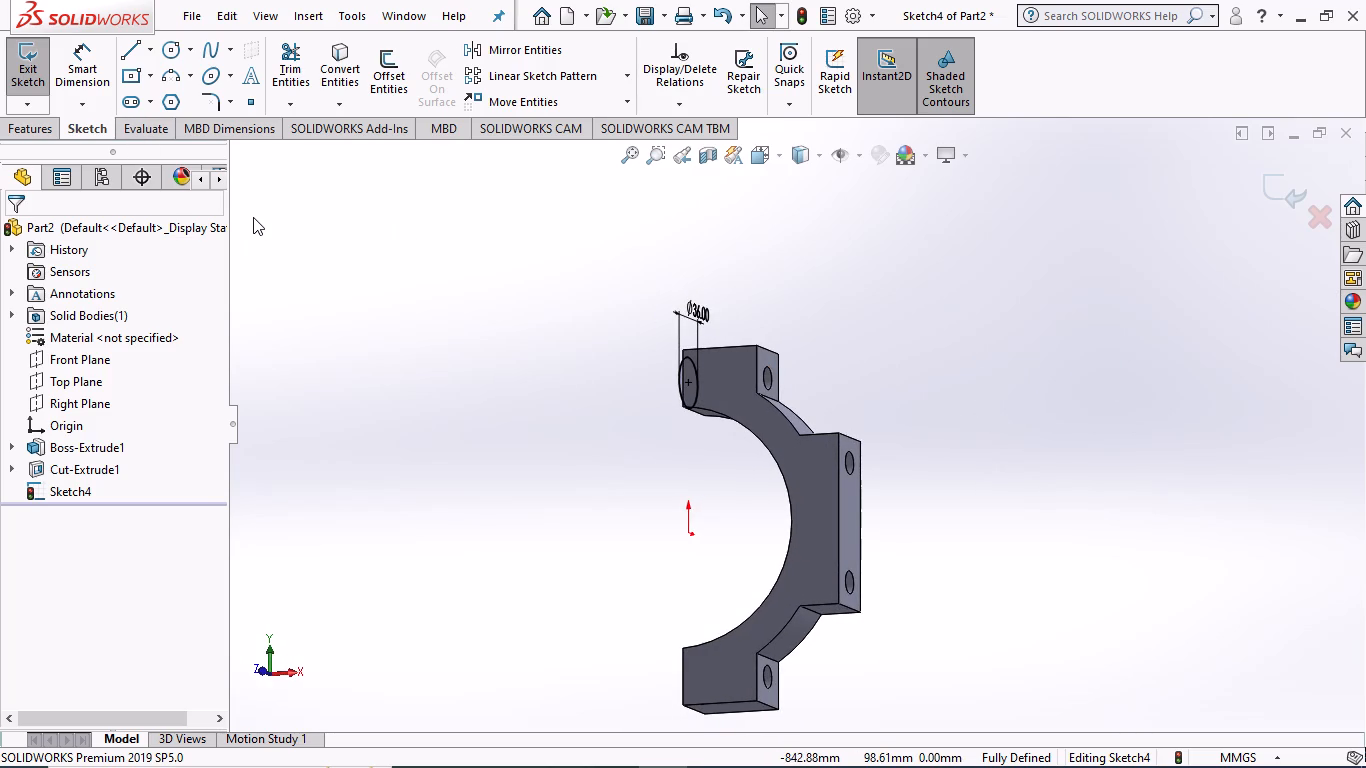
pyautogui.click(71, 385)
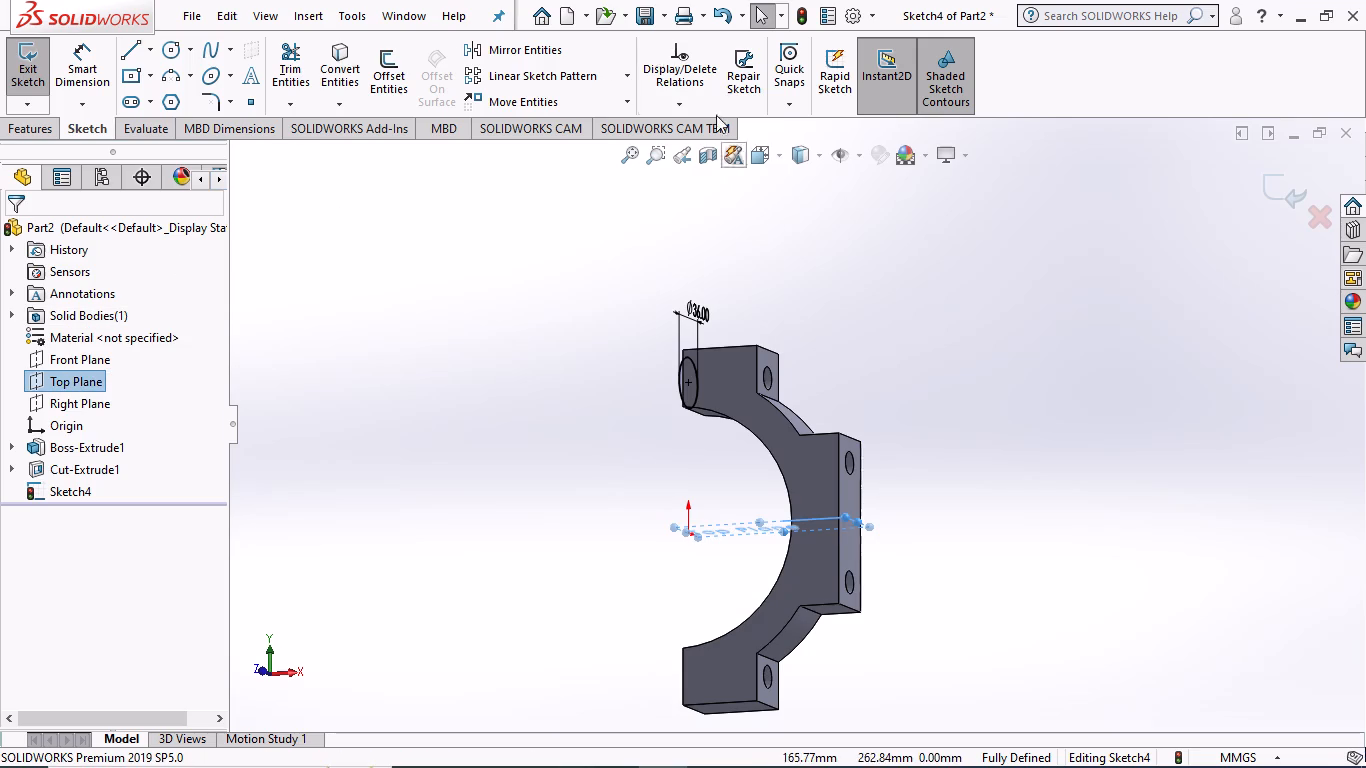
pyautogui.click(511, 44)
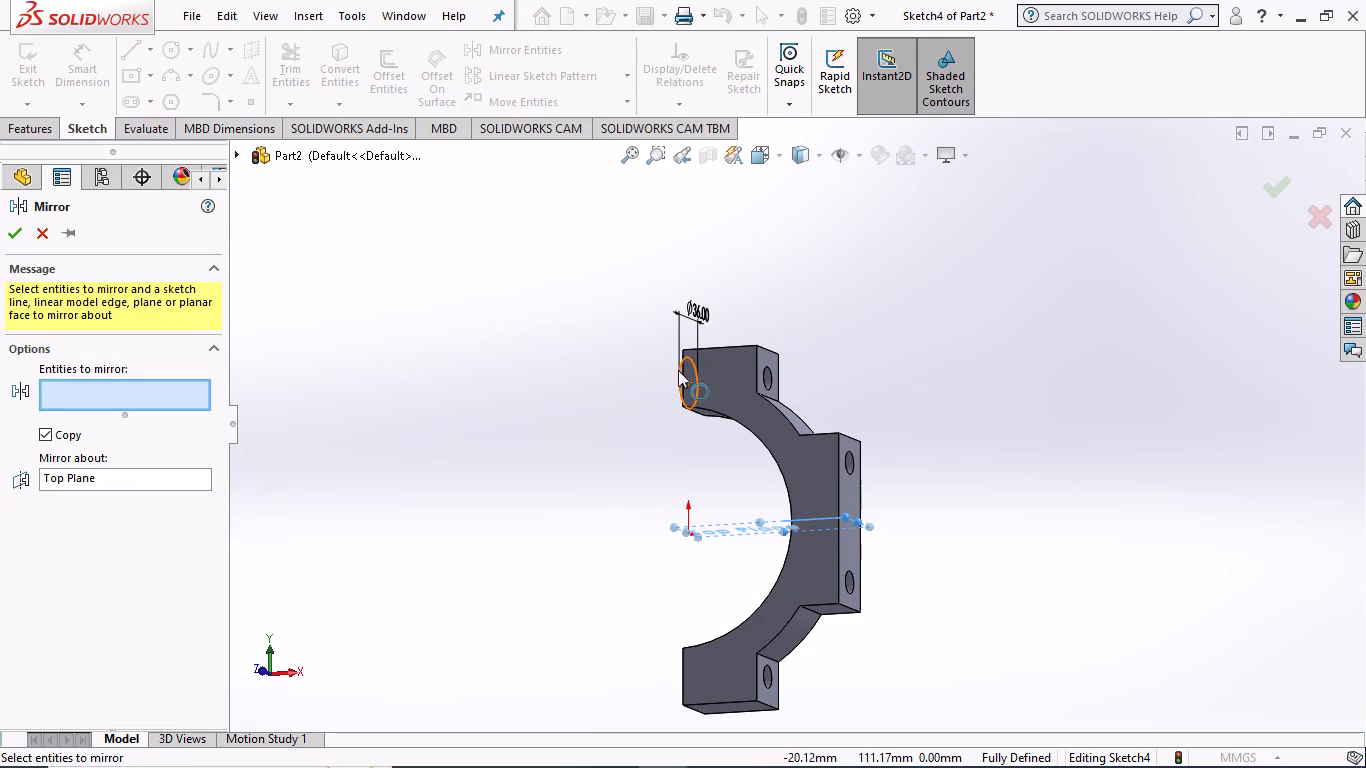
pyautogui.click(678, 370)
pyautogui.click(8, 235)
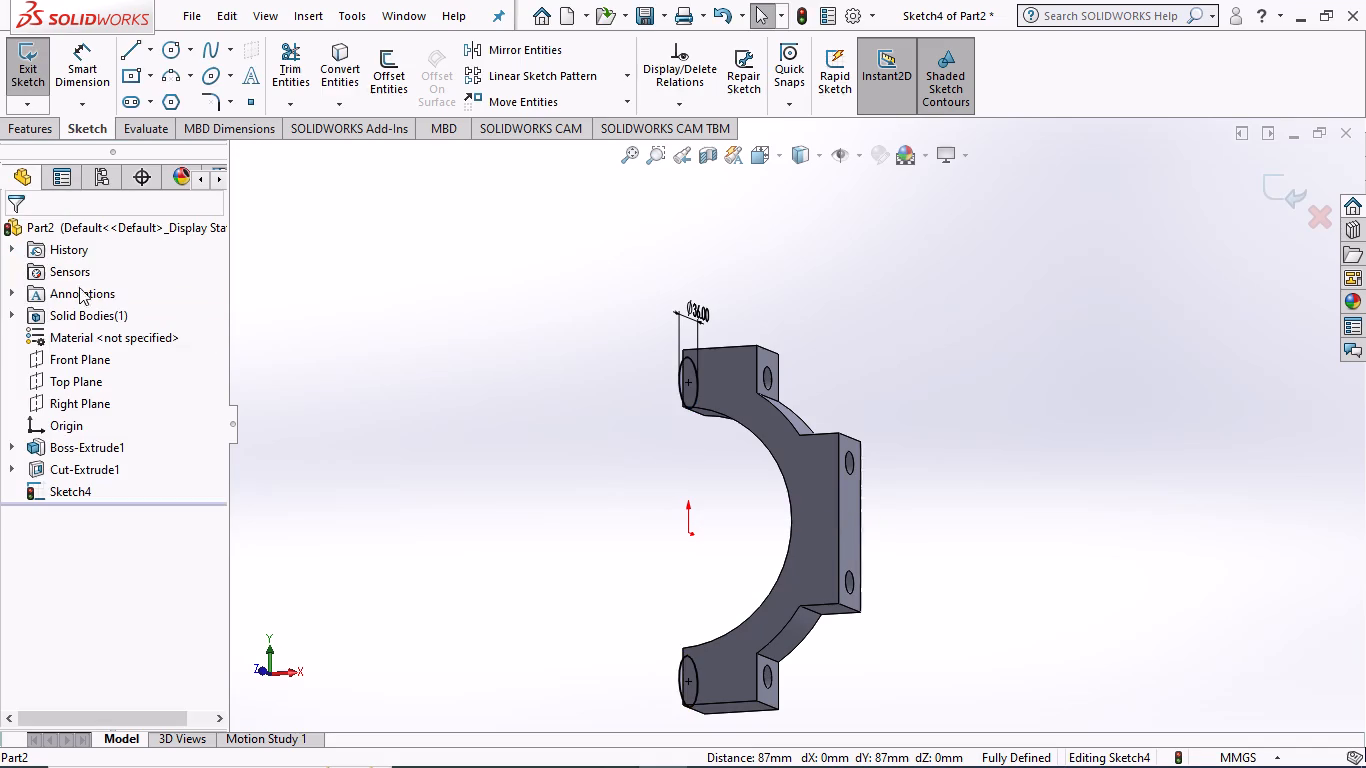
# Start an Extruded Cut of the two 36 mm circles, beginning at a 59 mm offset from the sketch plane.
pyautogui.moveTo(1030, 370); pyautogui.dragTo(993, 368, button='middle')
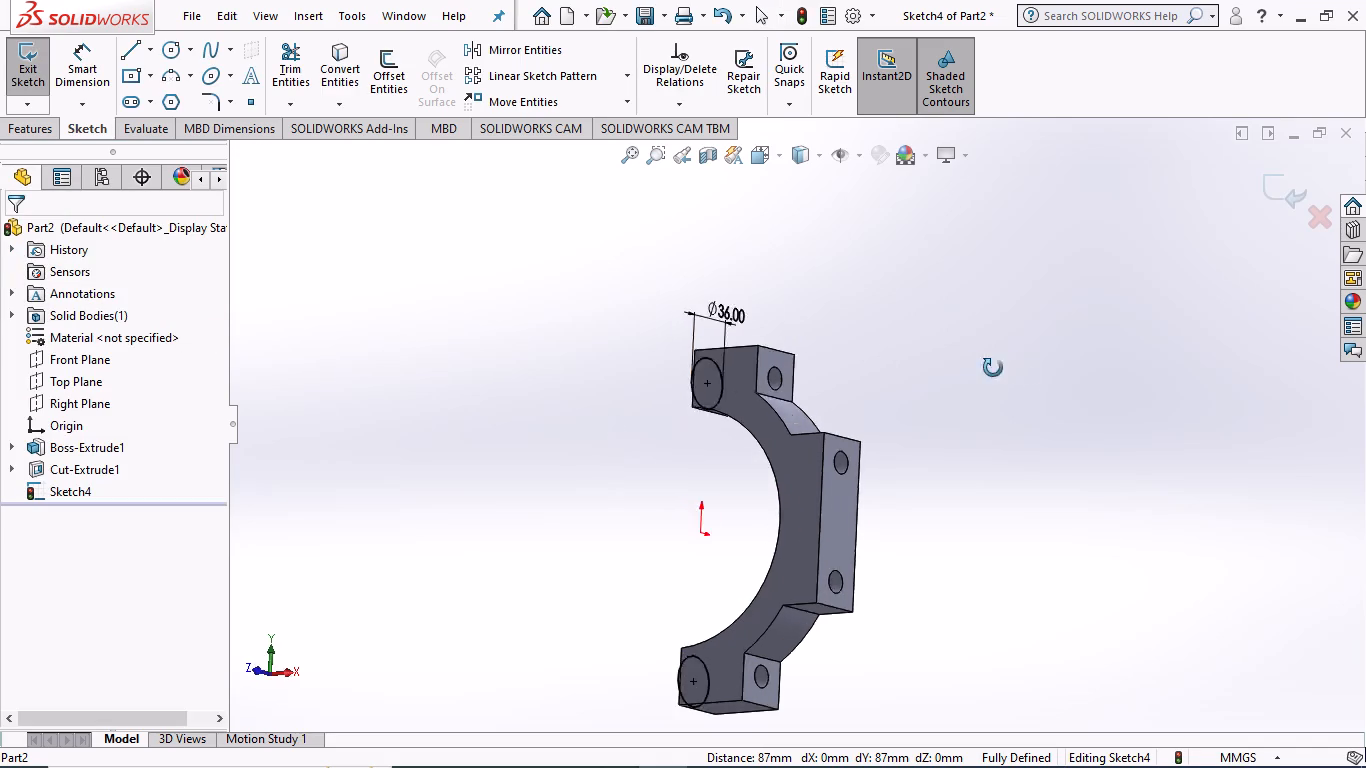
pyautogui.moveTo(993, 368); pyautogui.dragTo(937, 390, button='middle')
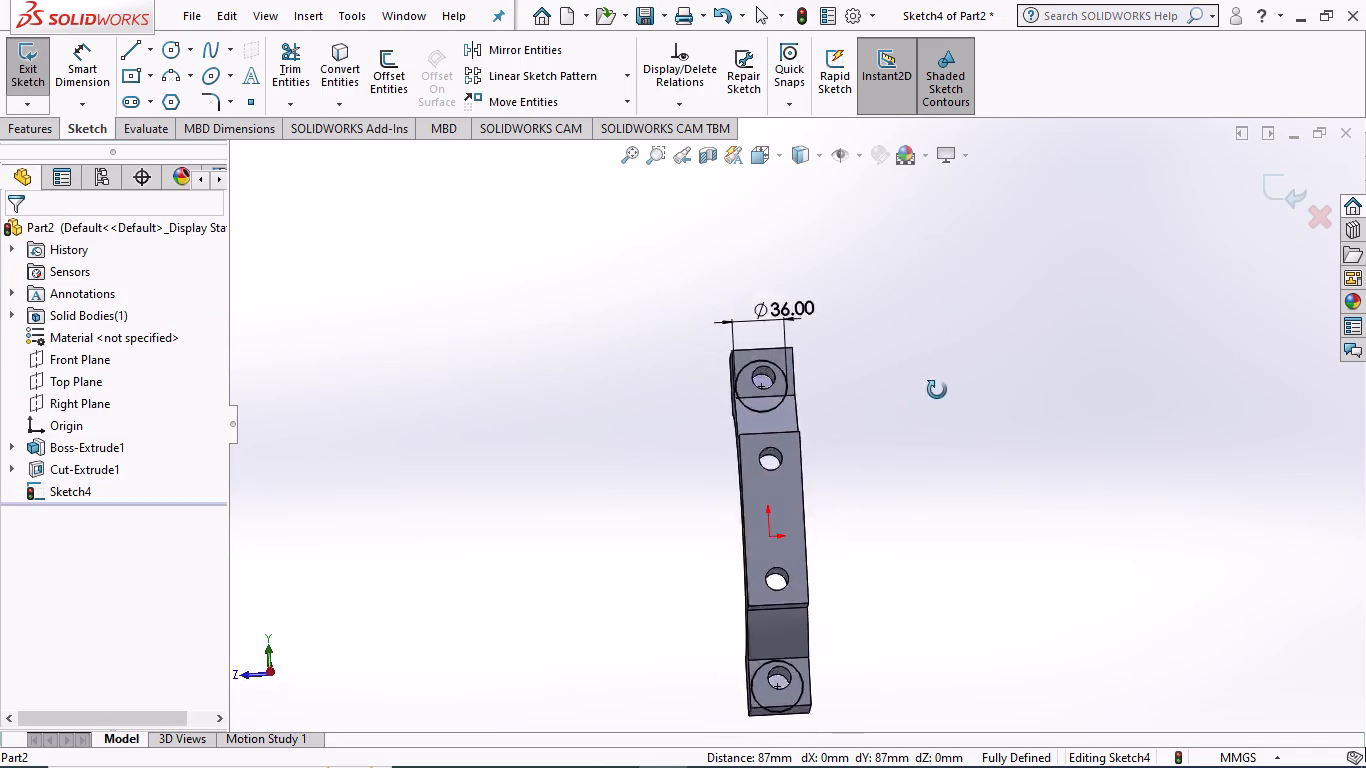
pyautogui.moveTo(937, 390); pyautogui.dragTo(1005, 406, button='middle')
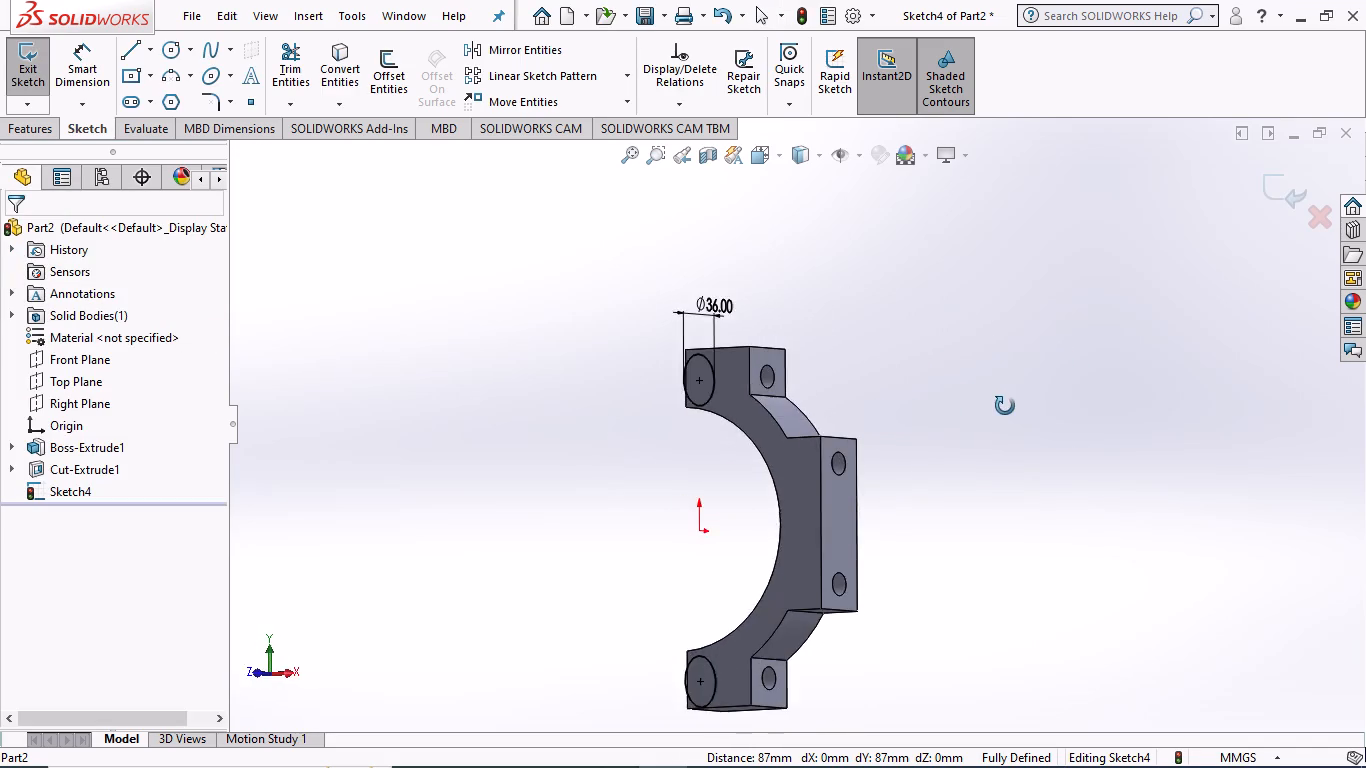
pyautogui.moveTo(1005, 406); pyautogui.dragTo(969, 403, button='middle')
pyautogui.click(22, 130)
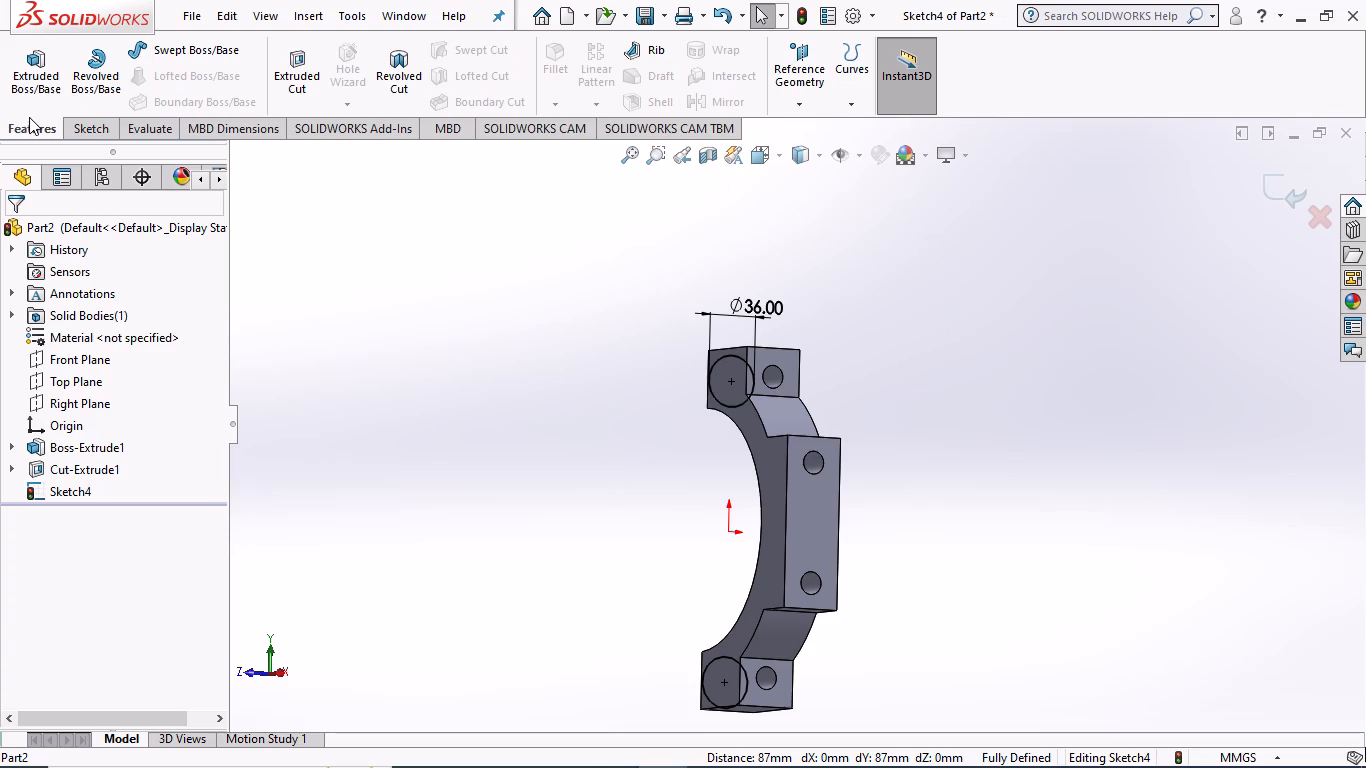
pyautogui.click(277, 80)
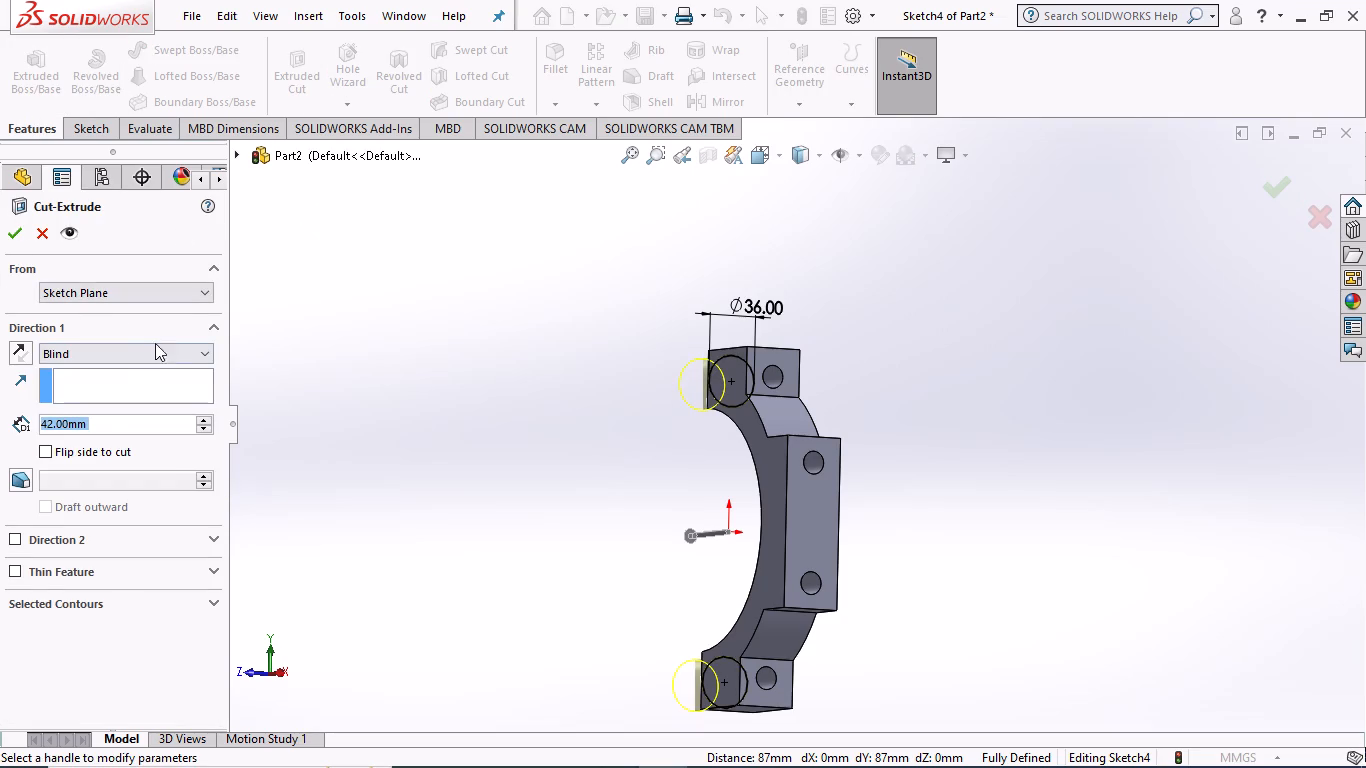
pyautogui.click(188, 290)
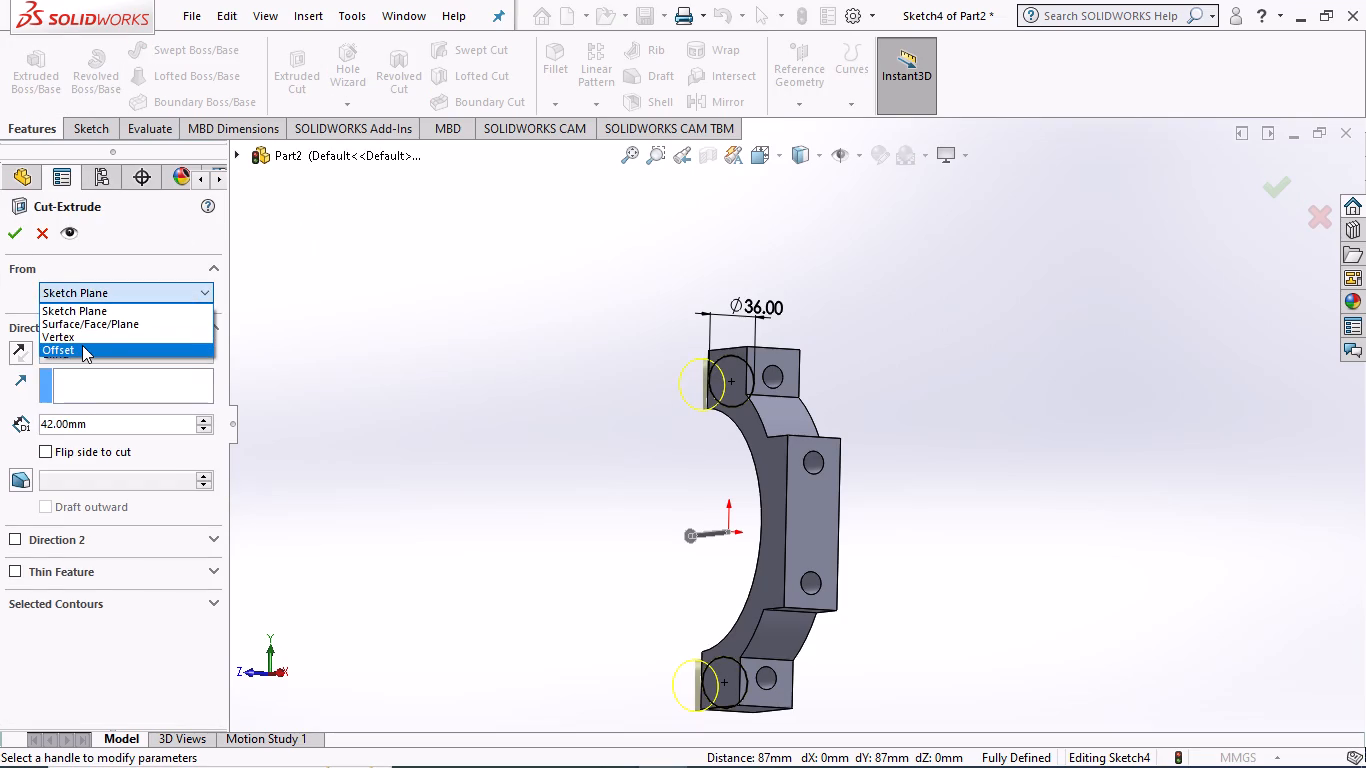
pyautogui.click(82, 345)
pyautogui.doubleClick(92, 328)
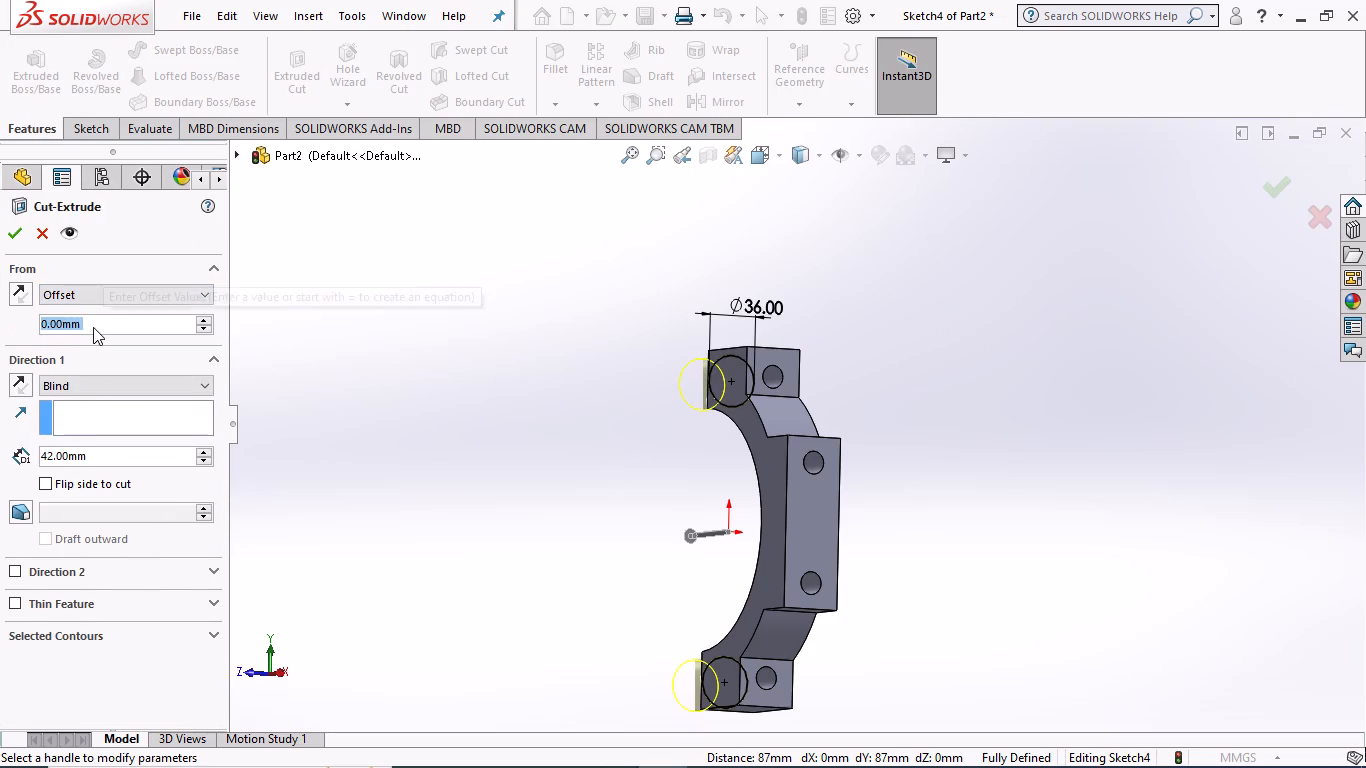
pyautogui.write('59')
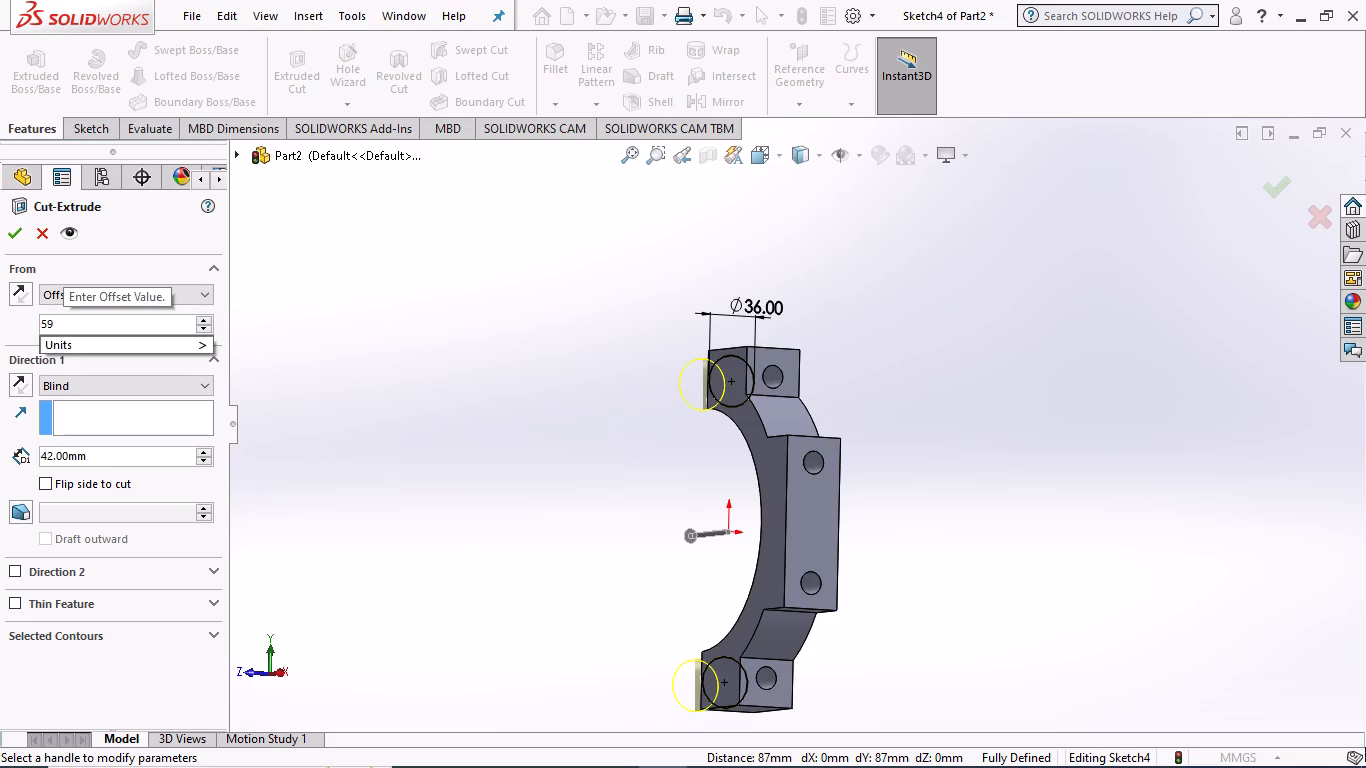
pyautogui.press('Return')
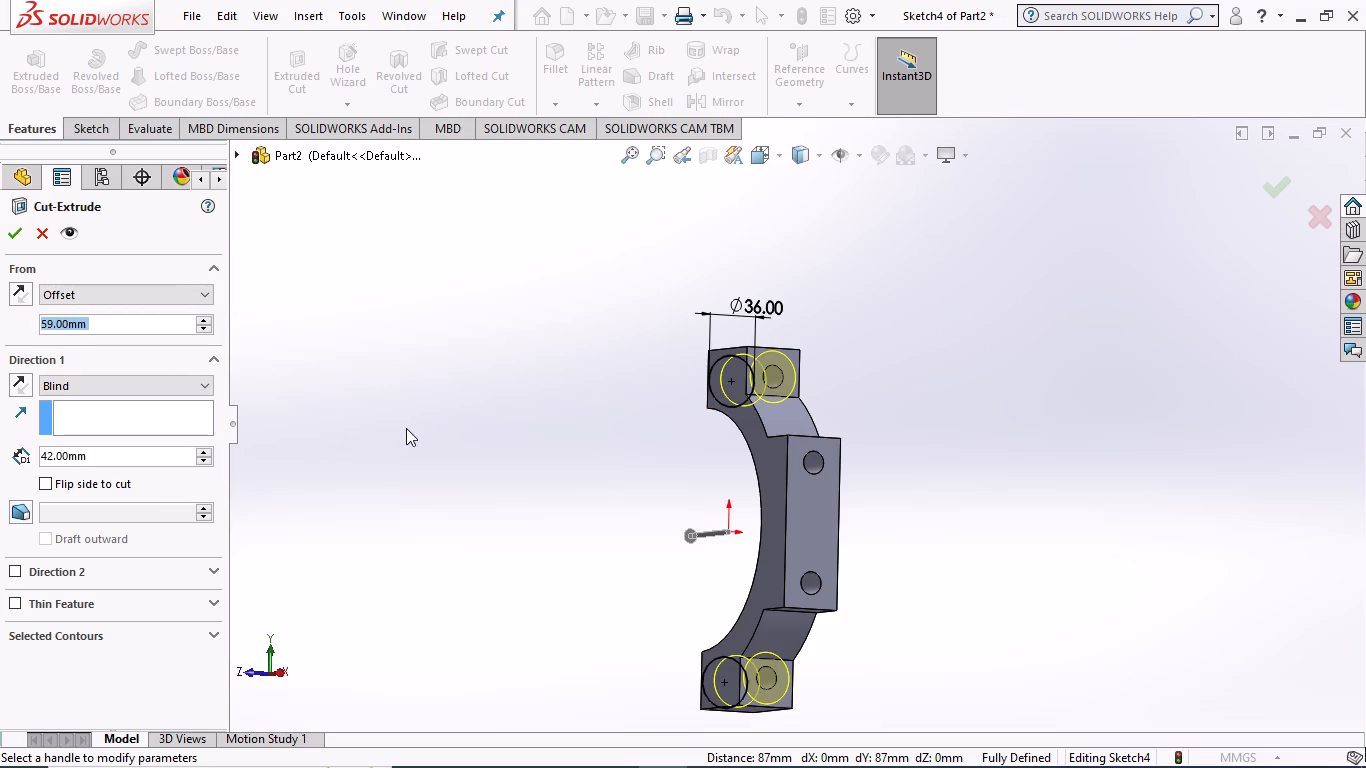
# Direct the blind cut outward past the end tabs' outer faces to a depth of 169 mm and finish it.
pyautogui.moveTo(421, 426); pyautogui.dragTo(515, 408, button='middle')
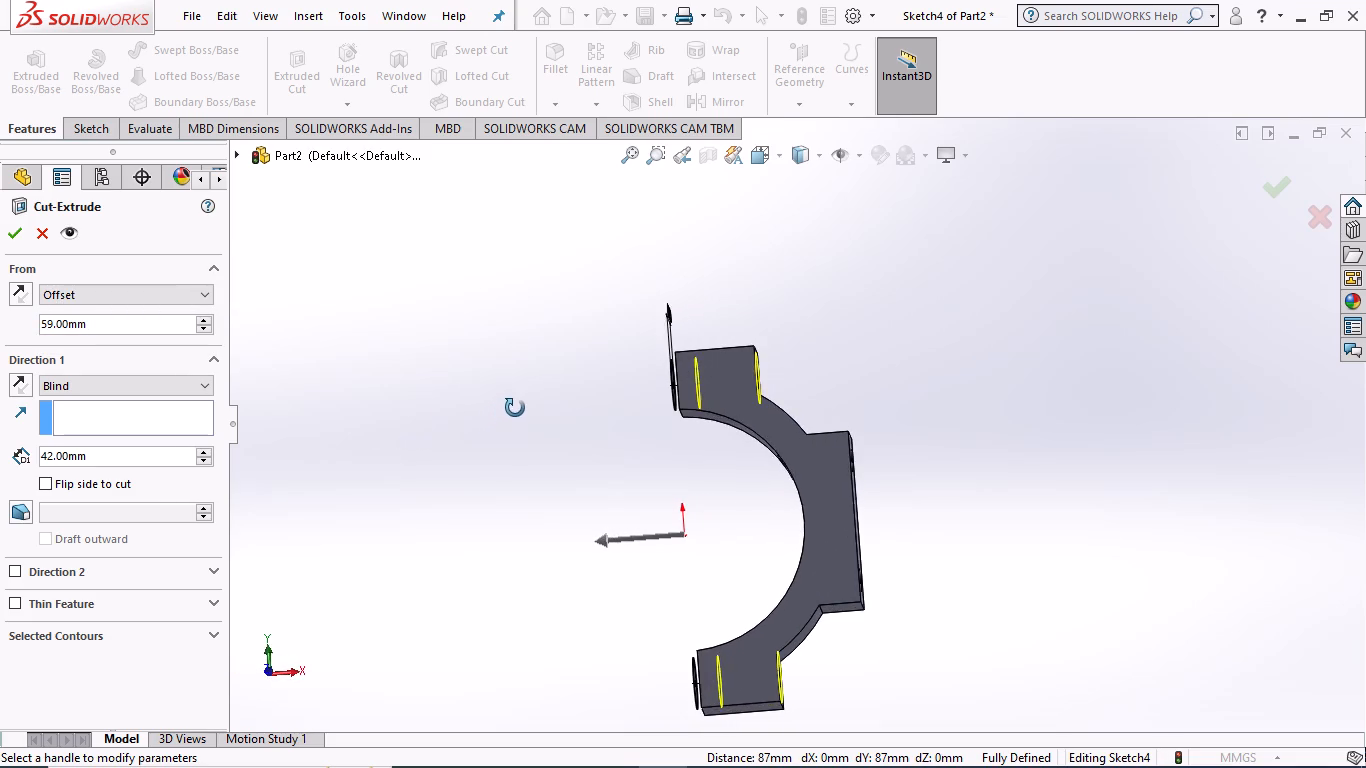
pyautogui.moveTo(515, 408); pyautogui.dragTo(442, 414, button='middle')
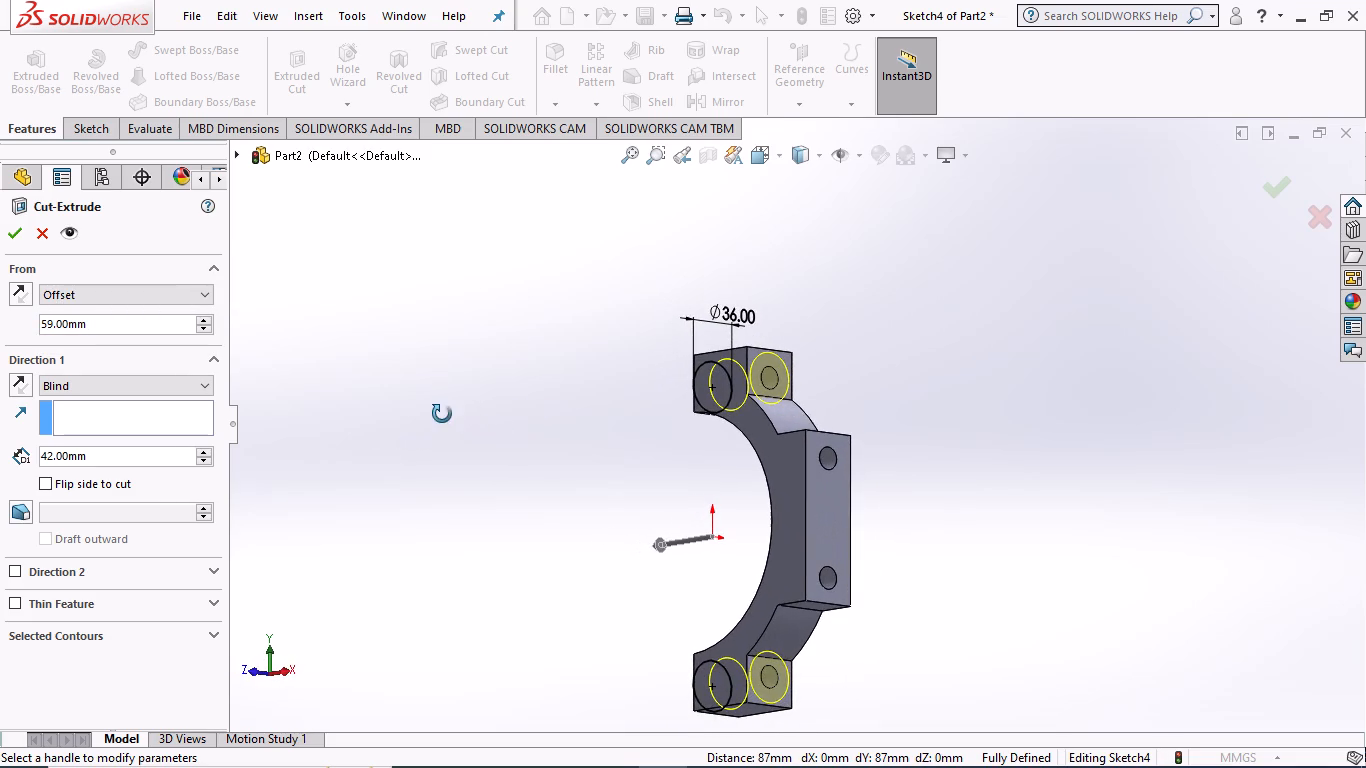
pyautogui.moveTo(442, 414); pyautogui.dragTo(441, 416, button='middle')
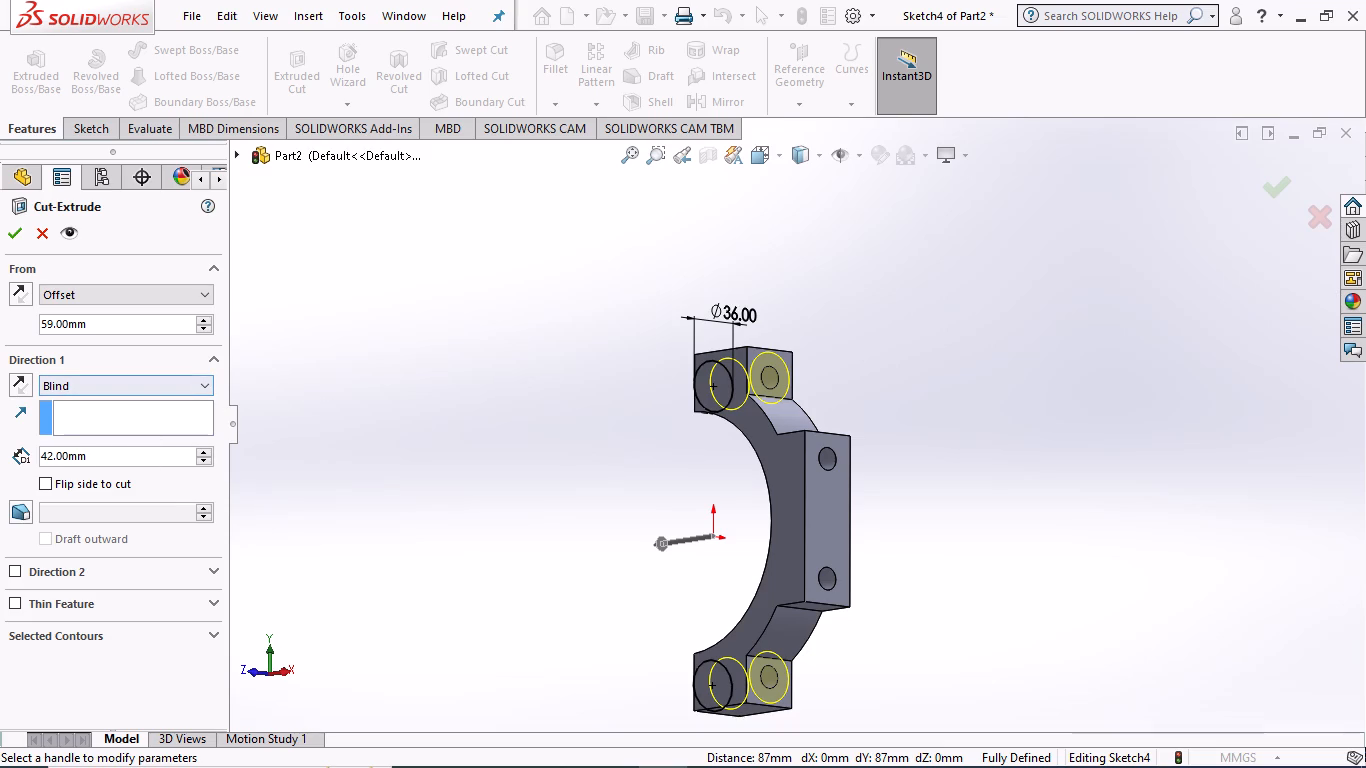
pyautogui.tripleClick(124, 457)
pyautogui.click(124, 457)
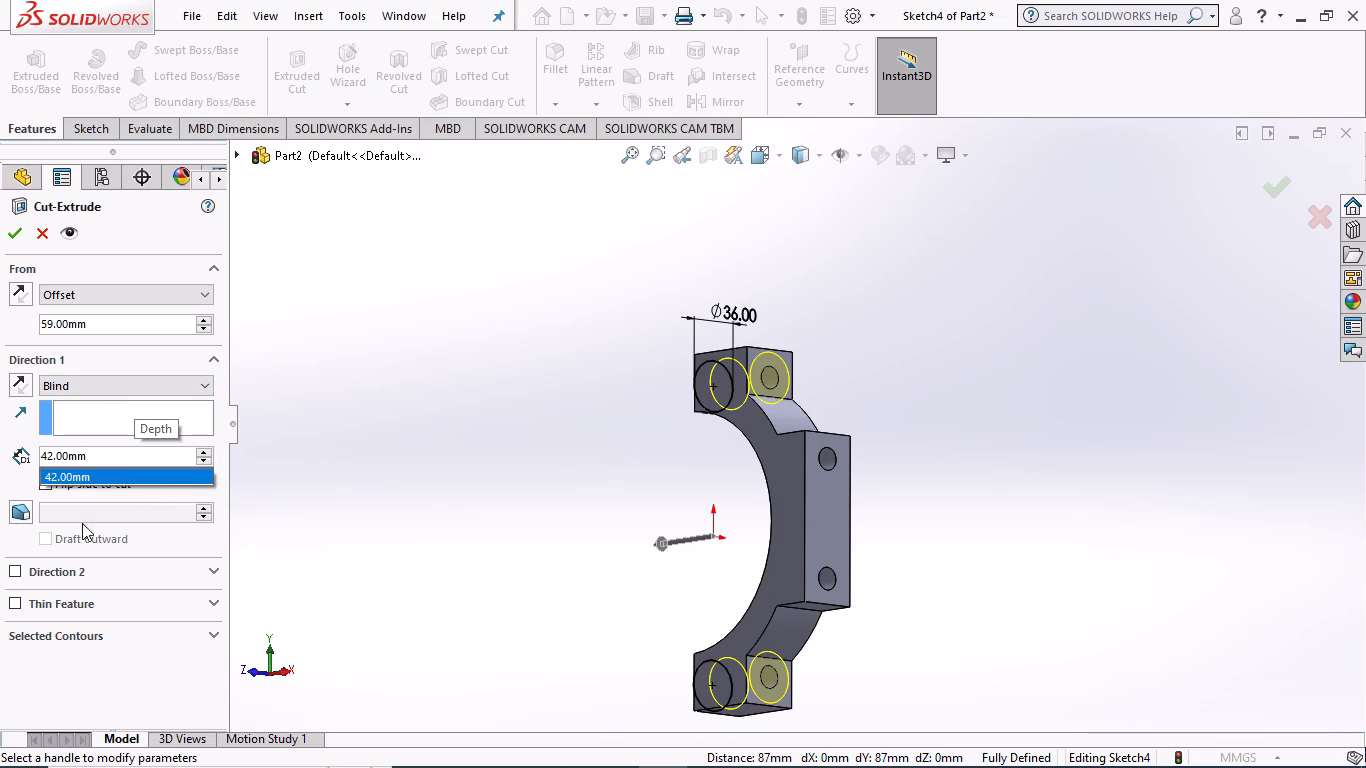
pyautogui.click(659, 545)
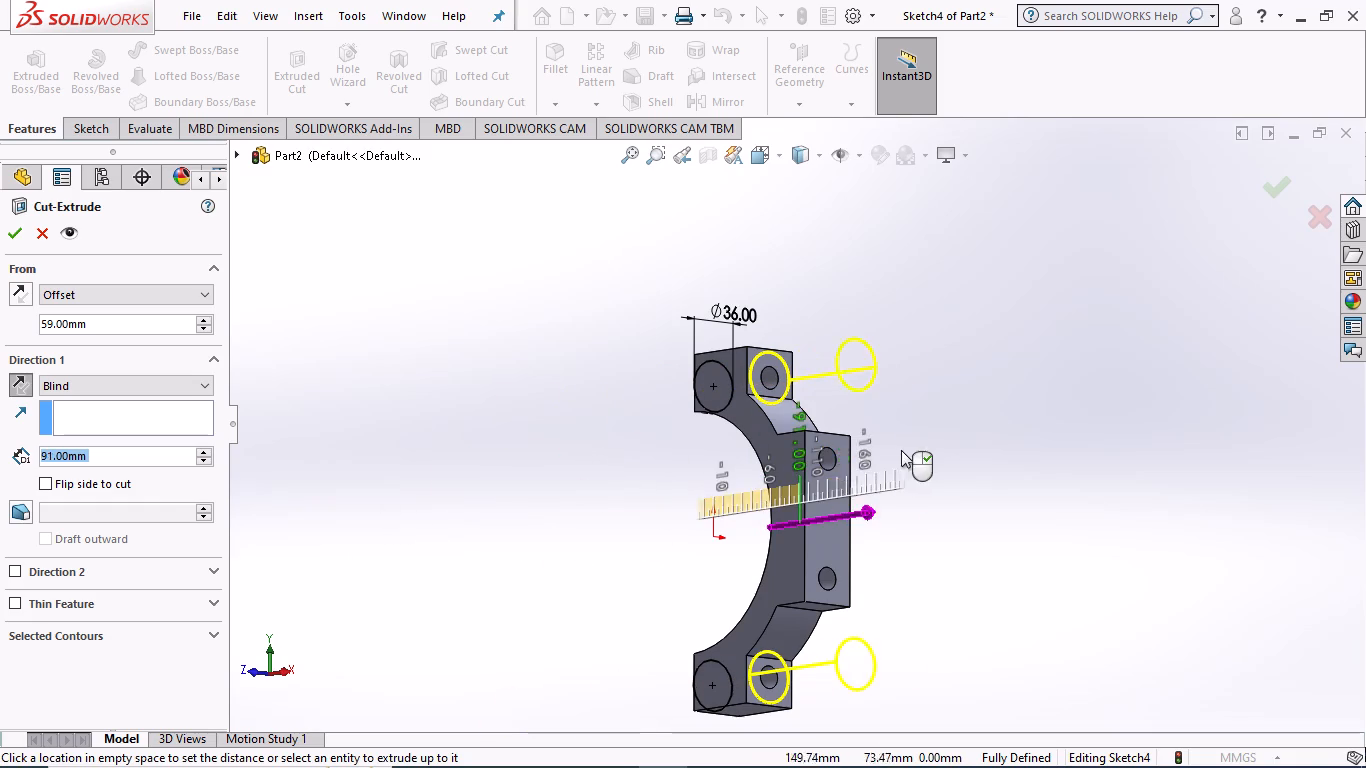
pyautogui.click(931, 454)
pyautogui.moveTo(515, 445); pyautogui.dragTo(550, 436, button='middle')
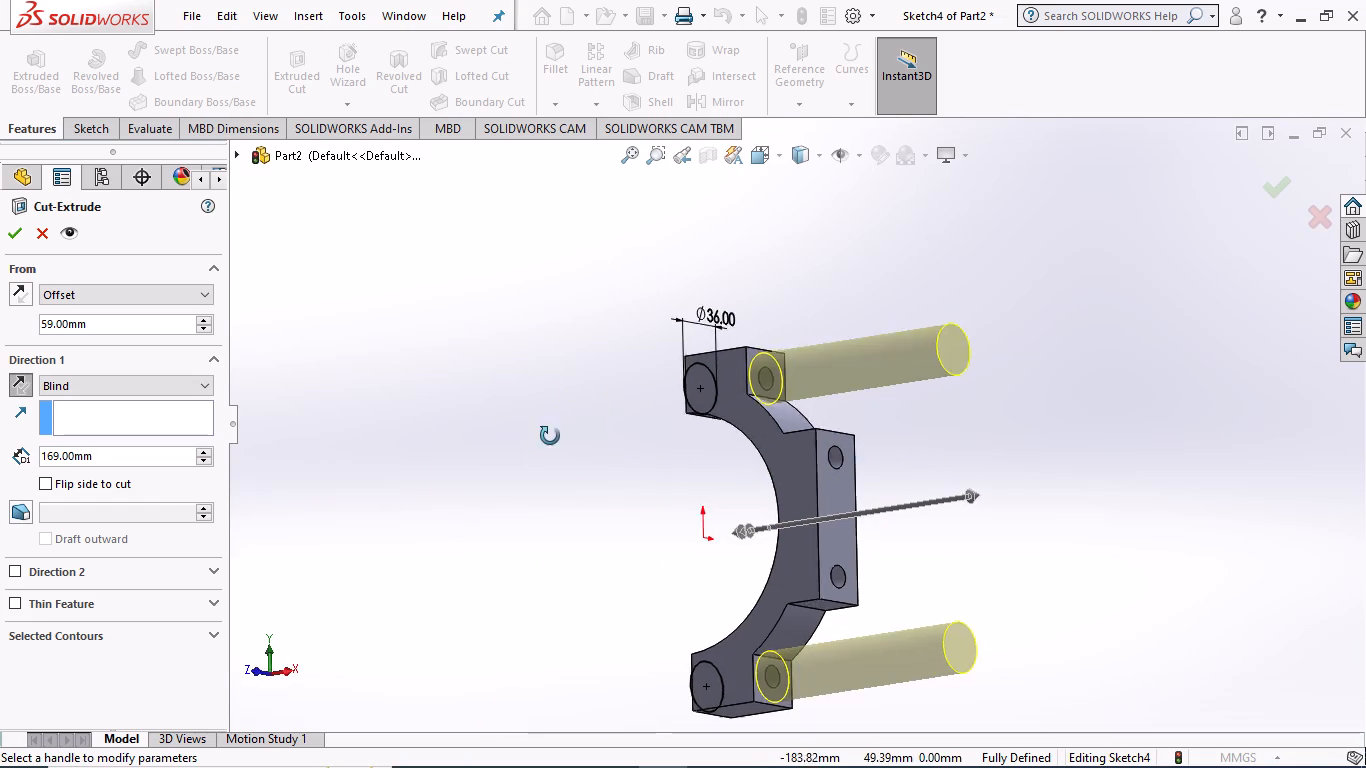
pyautogui.moveTo(550, 436); pyautogui.dragTo(594, 452, button='middle')
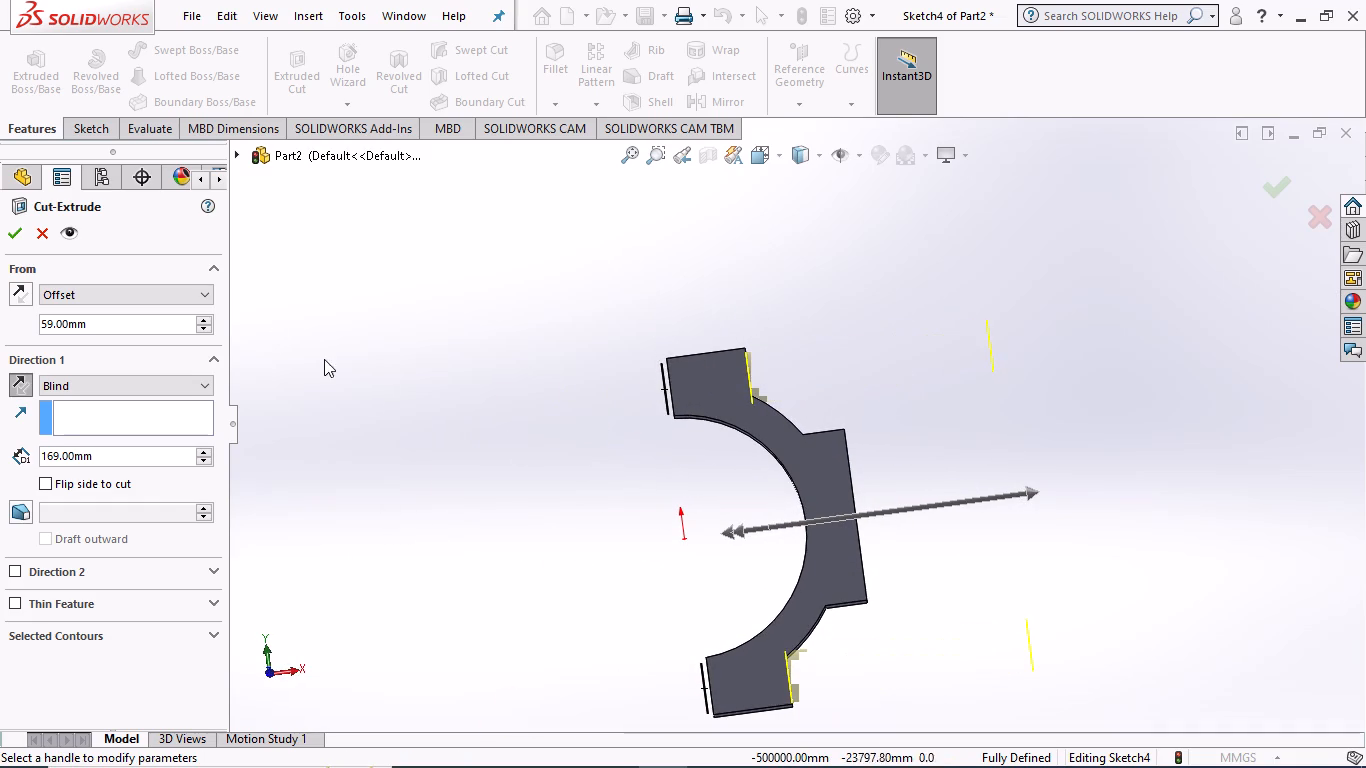
pyautogui.click(5, 233)
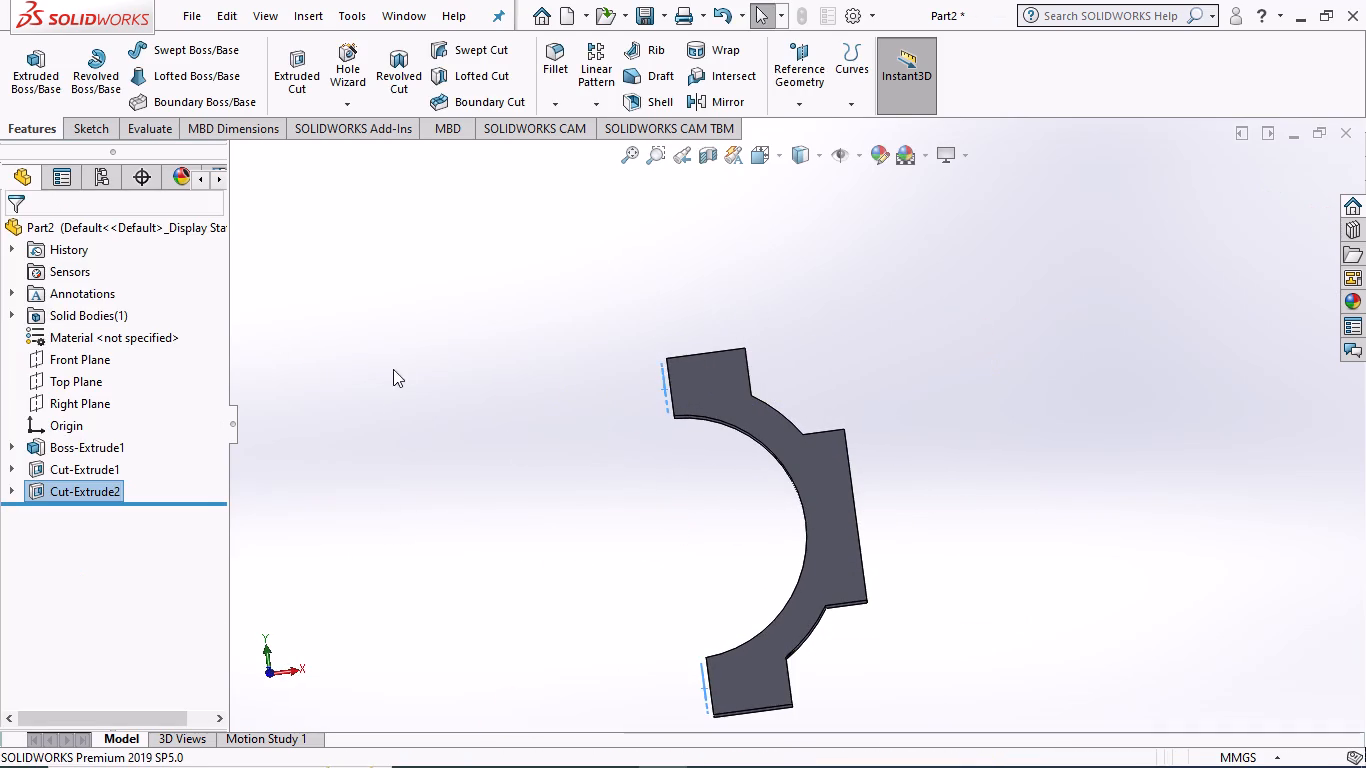
# Examine the half ring from several sides, checking the circular recesses around the end-tab holes.
pyautogui.middleClick(436, 375)
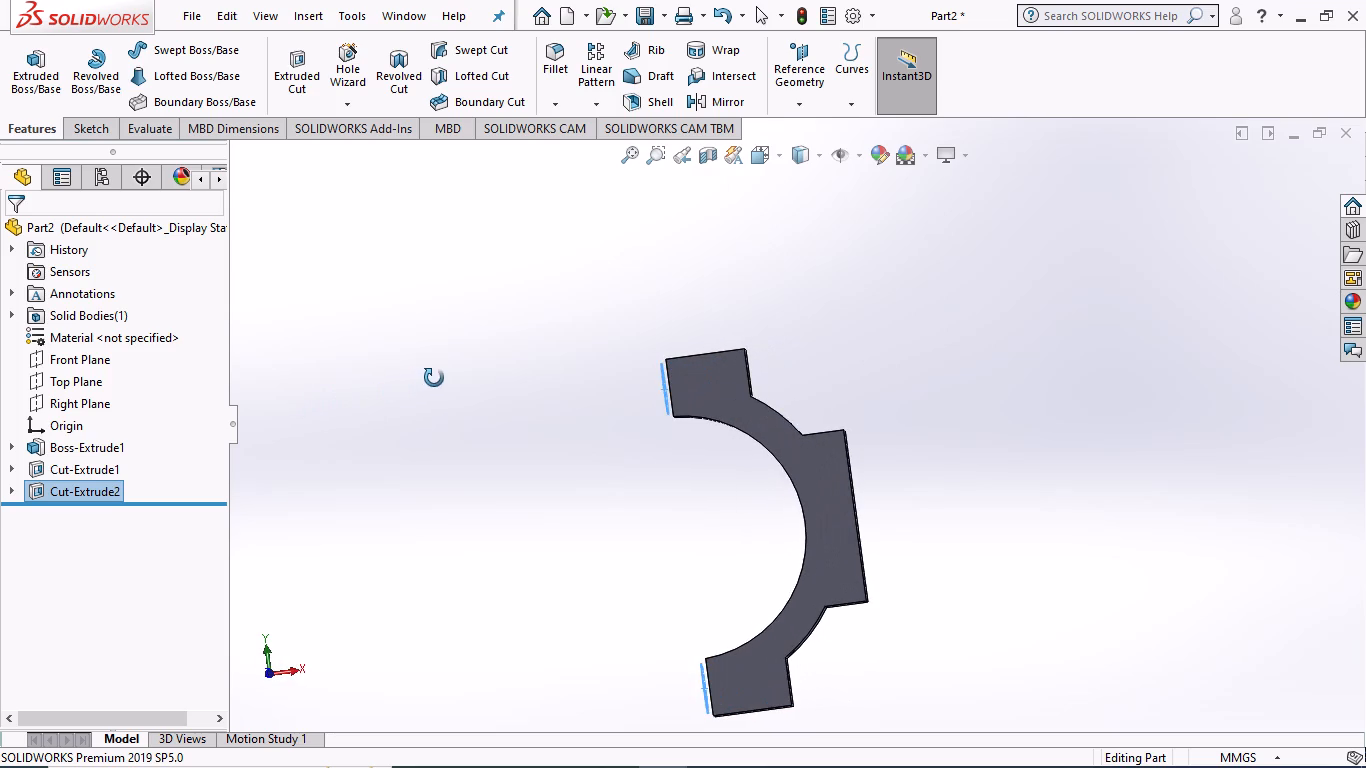
pyautogui.click(392, 350)
pyautogui.scroll(1, 581, 434)
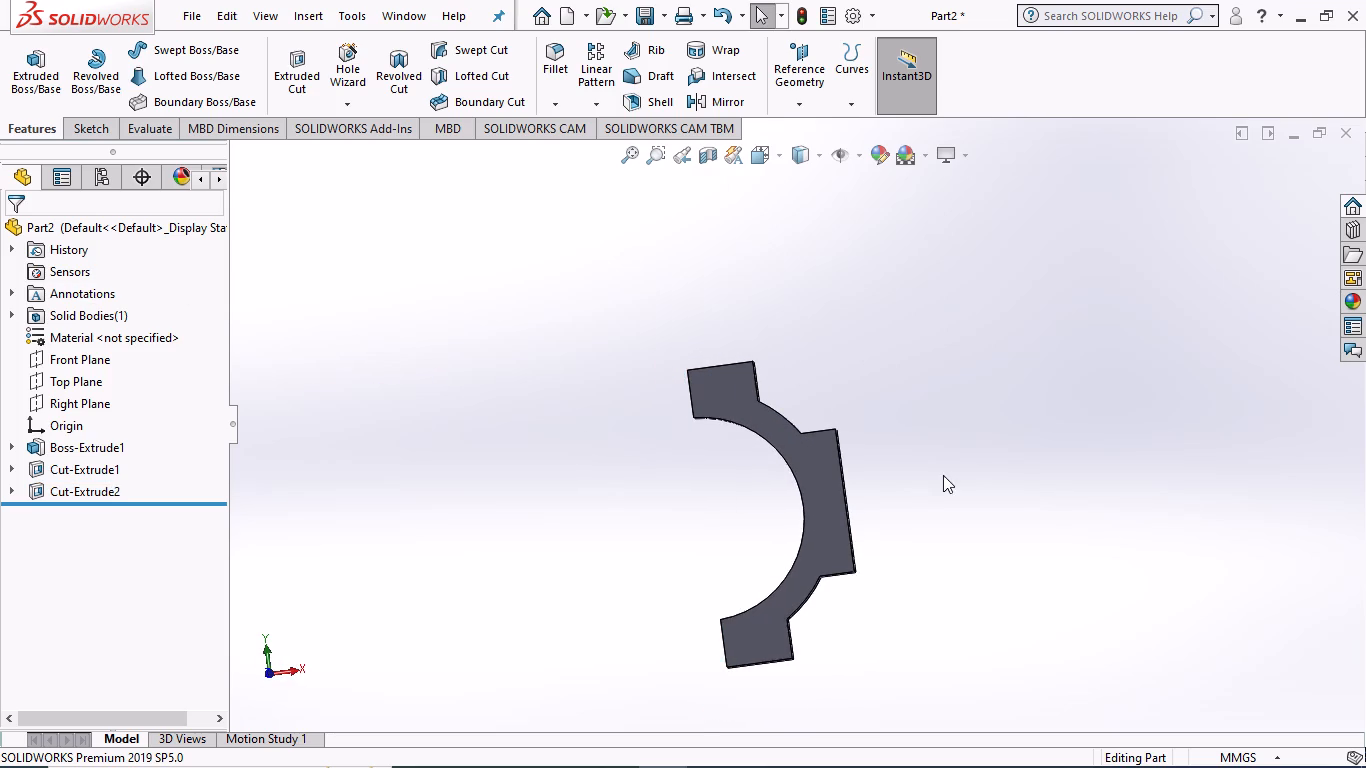
pyautogui.scroll(-2, 944, 474)
pyautogui.scroll(3, 937, 500)
pyautogui.moveTo(938, 498); pyautogui.dragTo(731, 566, button='middle')
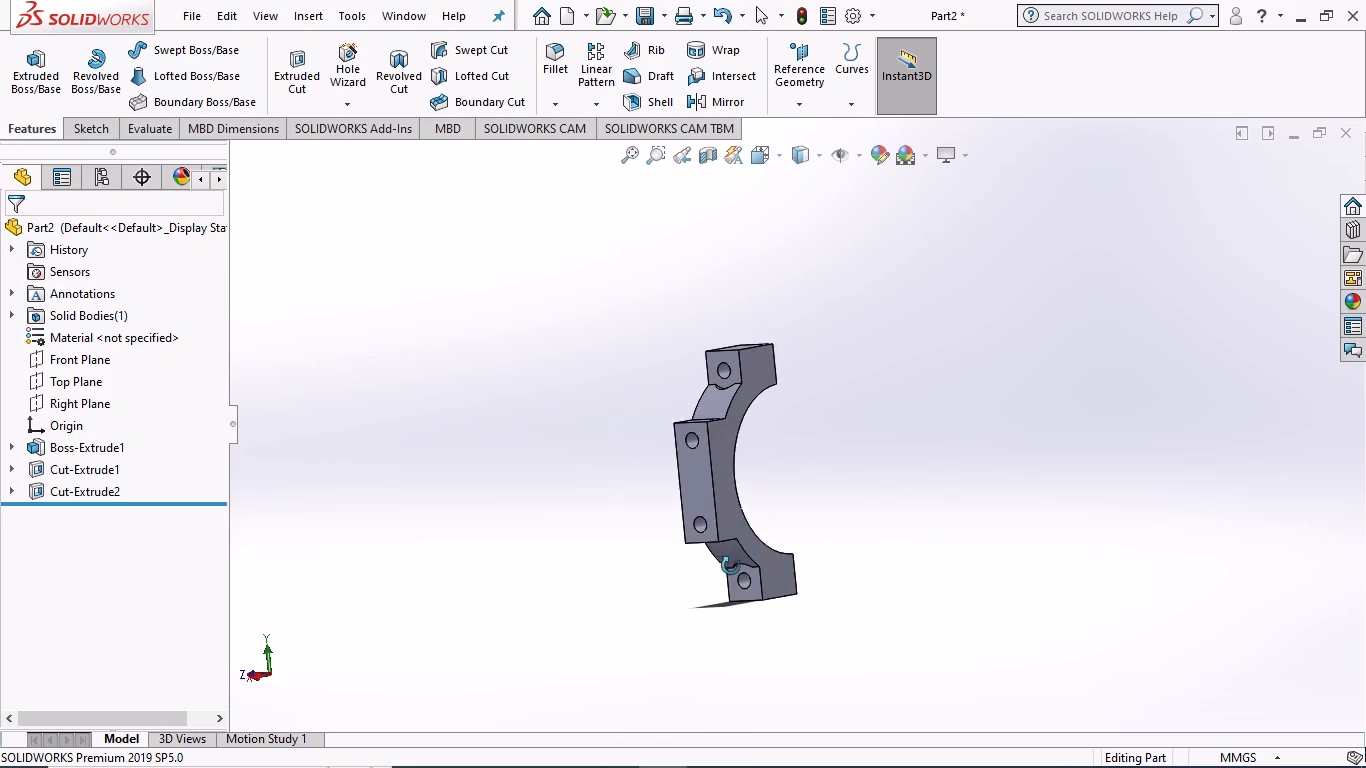
pyautogui.moveTo(731, 566); pyautogui.dragTo(1044, 448, button='middle')
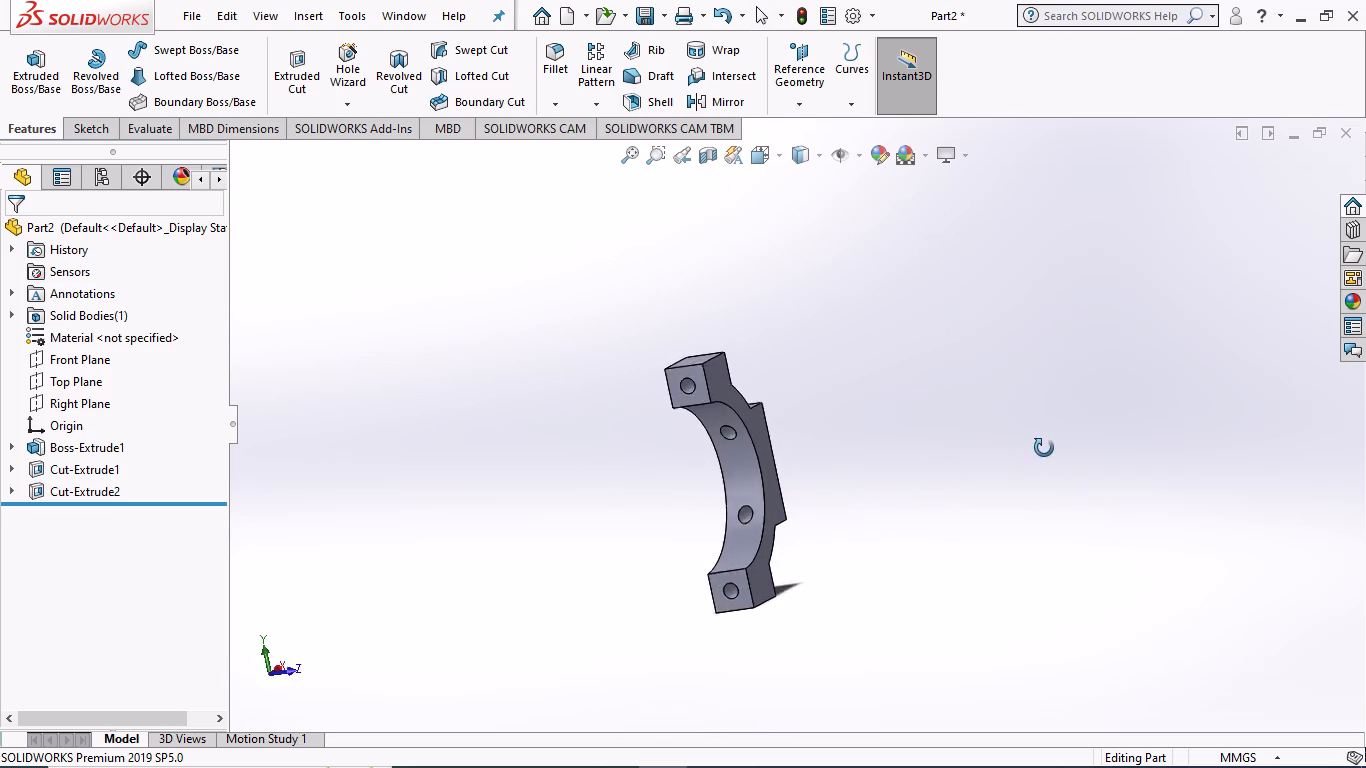
pyautogui.moveTo(1044, 448); pyautogui.dragTo(917, 463, button='middle')
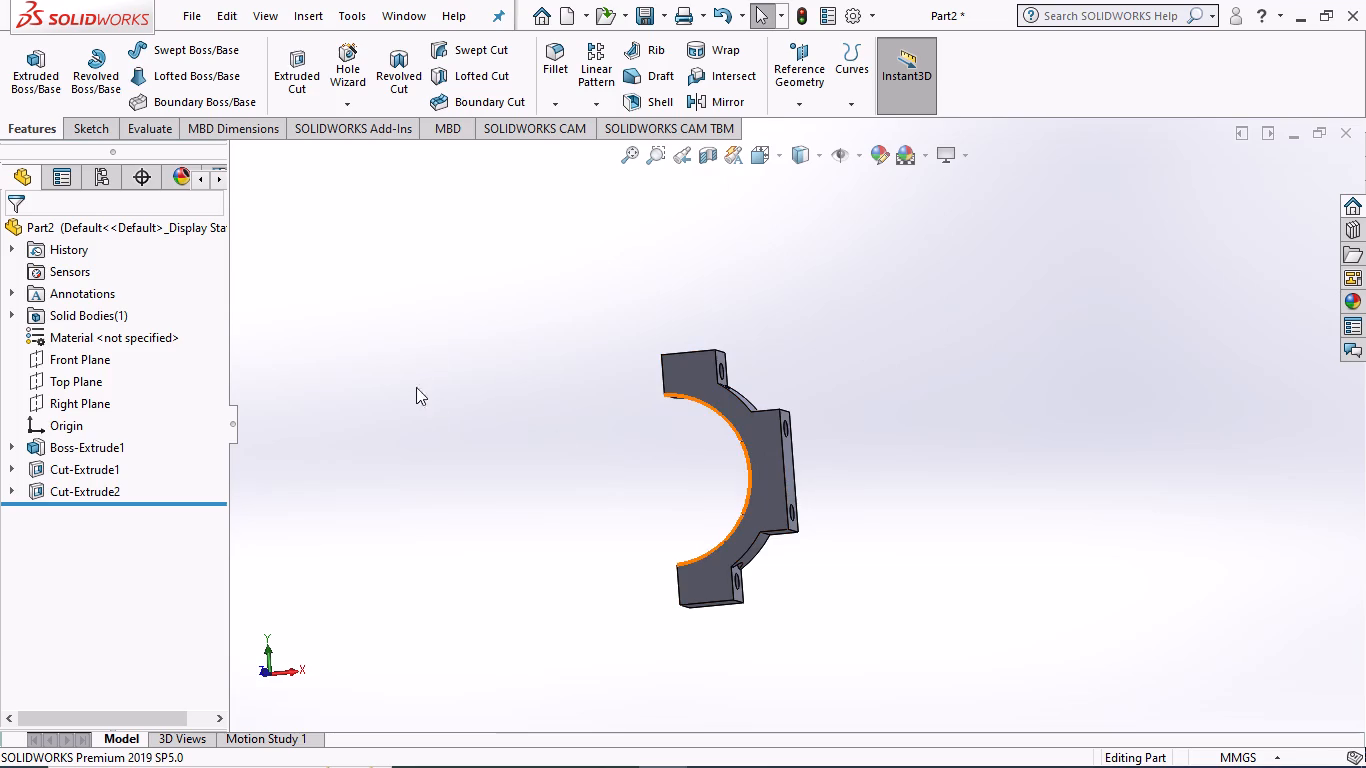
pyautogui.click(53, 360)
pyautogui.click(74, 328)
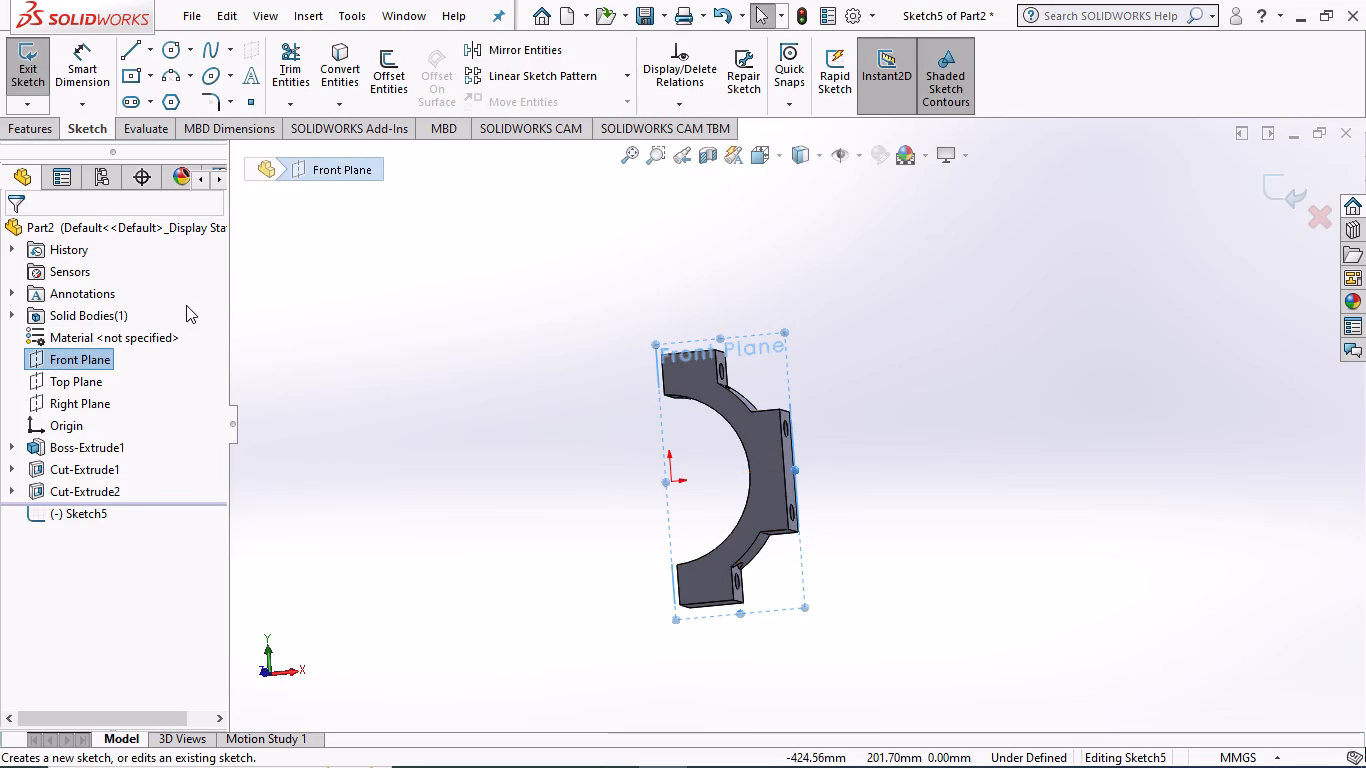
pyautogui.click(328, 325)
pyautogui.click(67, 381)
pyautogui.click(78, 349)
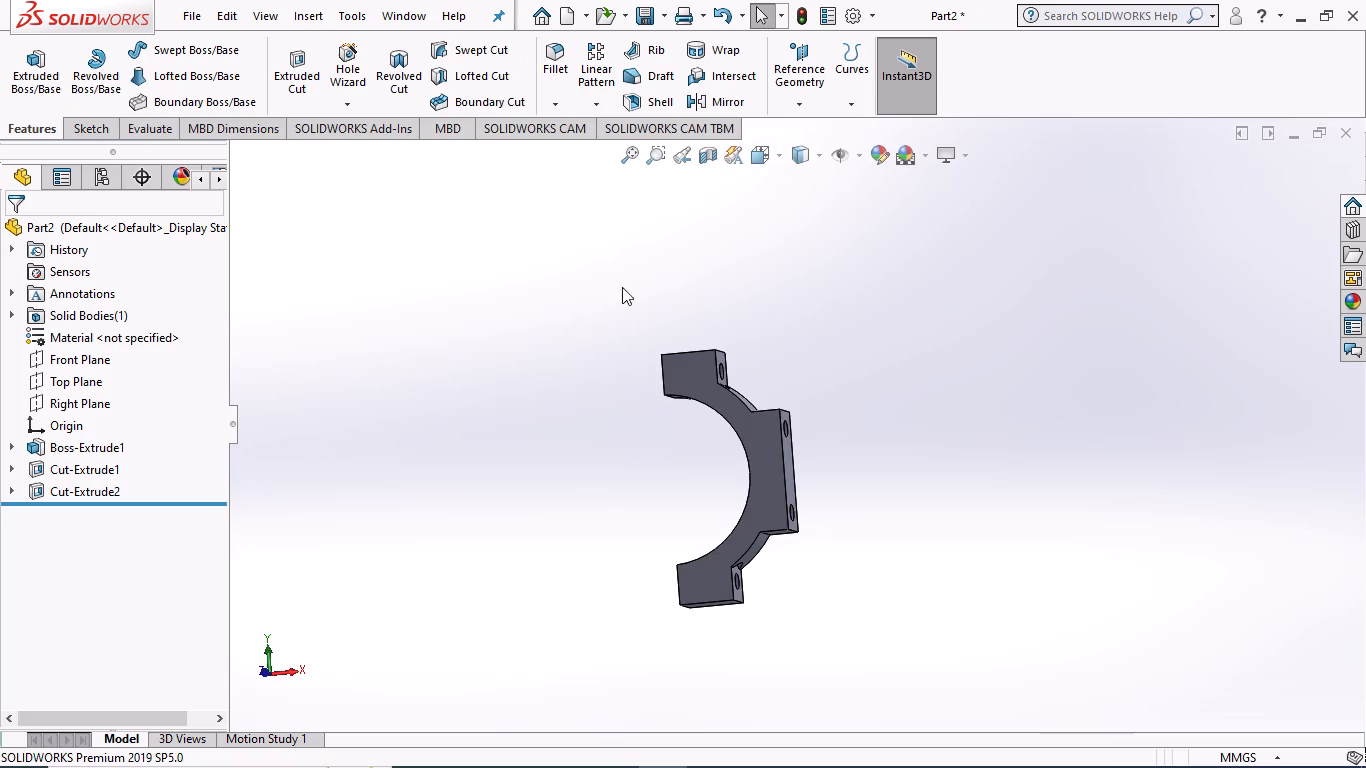
# Sketch a circle of about 94 mm radius on the Front Plane, centred on the origin.
pyautogui.click(73, 357)
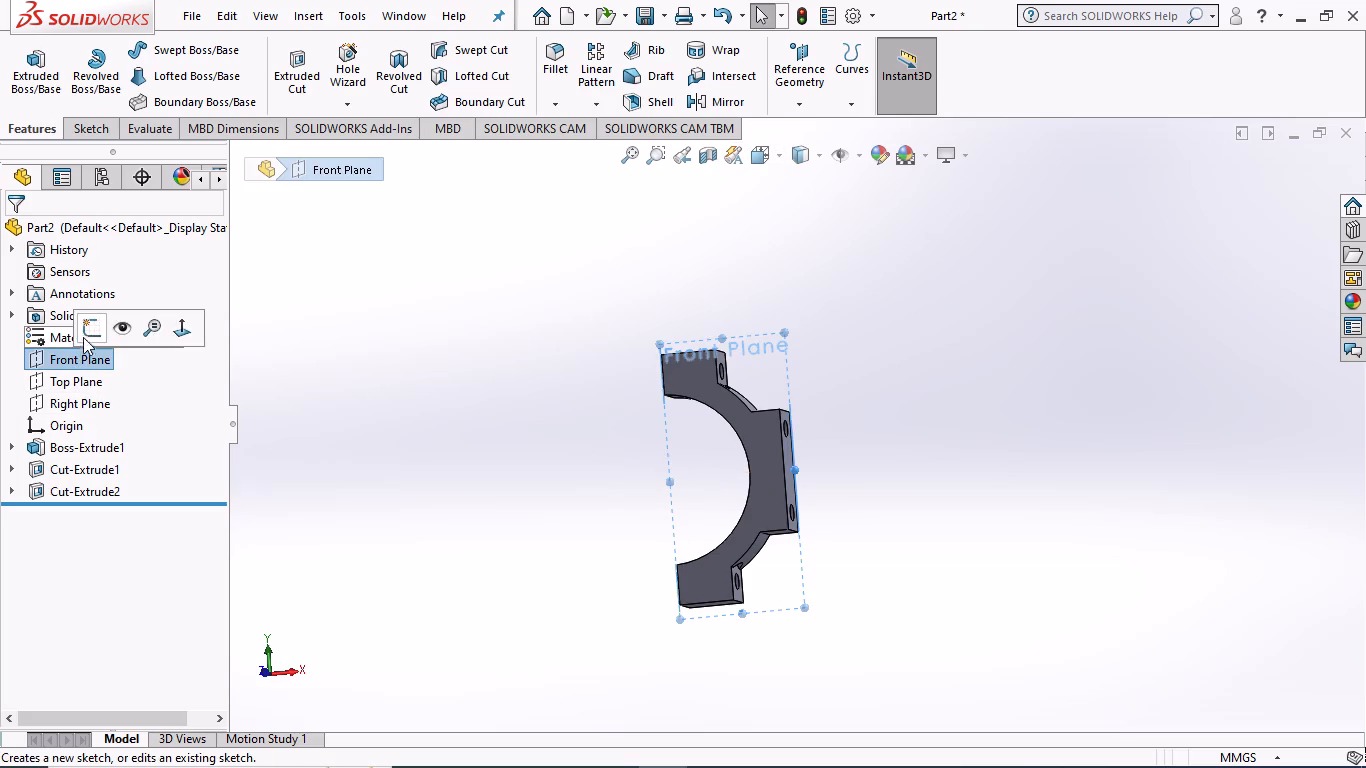
pyautogui.click(87, 331)
pyautogui.click(762, 152)
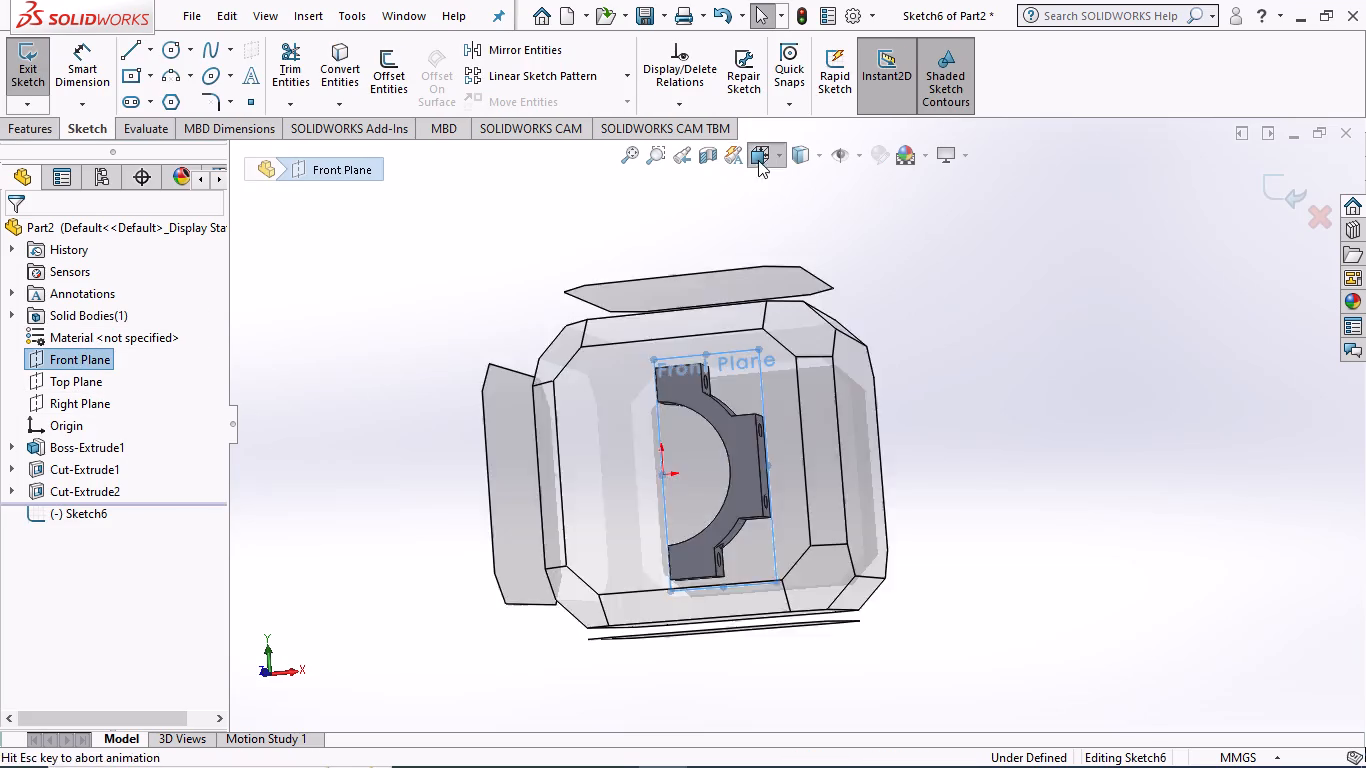
pyautogui.click(785, 238)
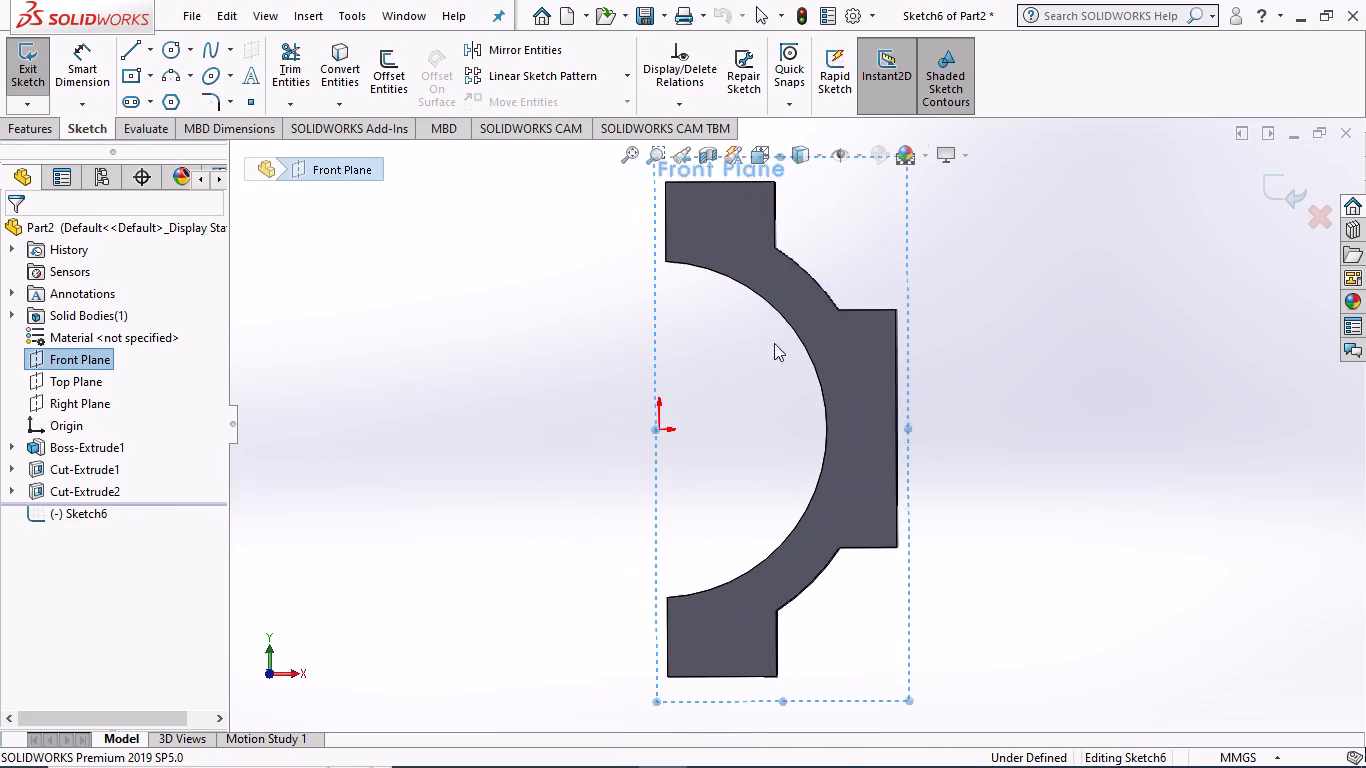
pyautogui.scroll(1, 787, 405)
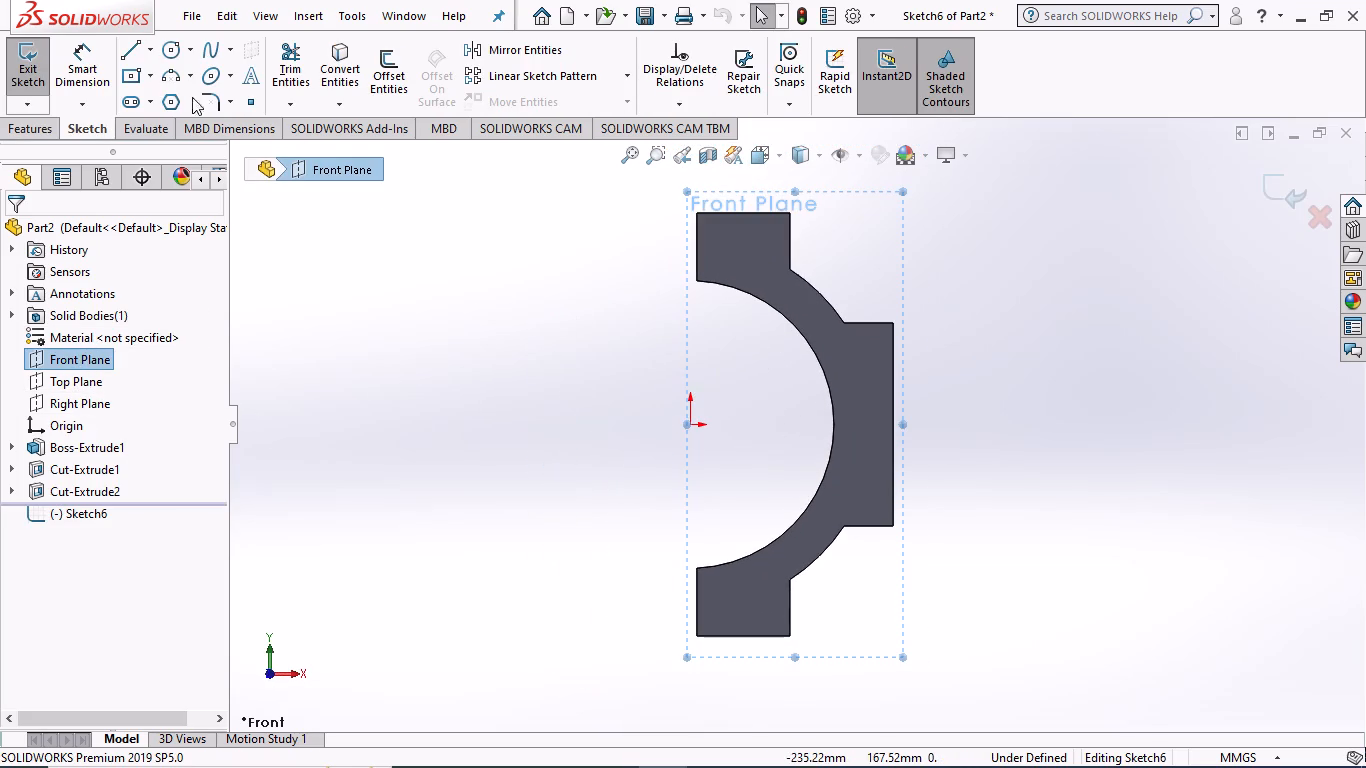
pyautogui.click(166, 40)
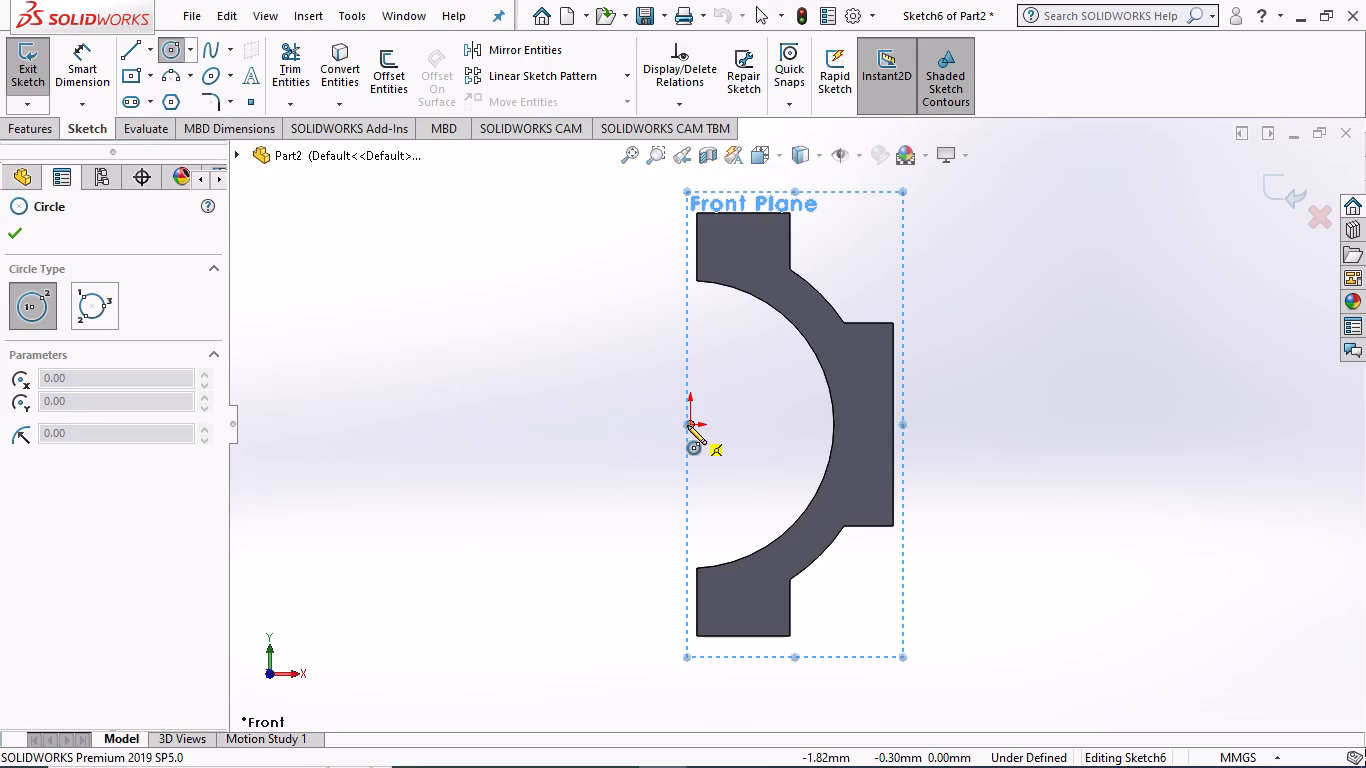
pyautogui.click(686, 425)
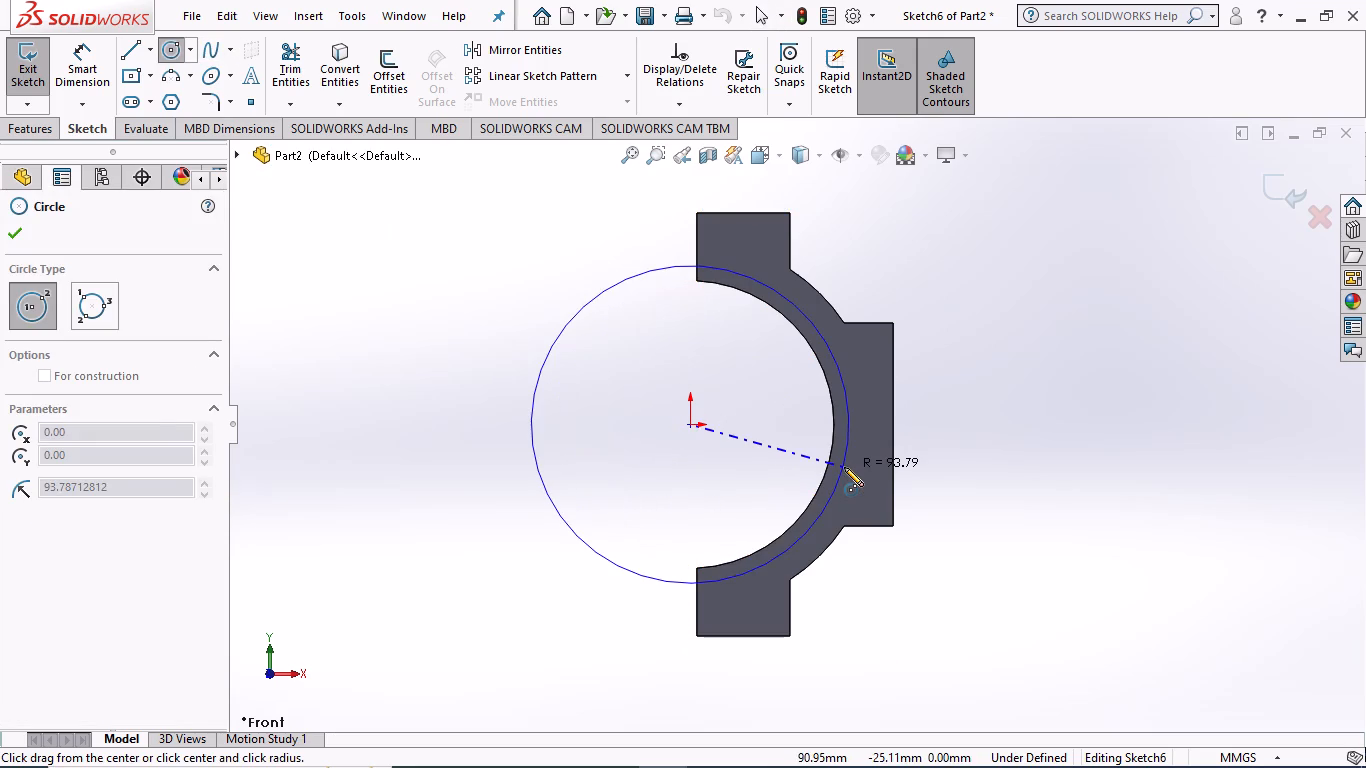
pyautogui.click(844, 467)
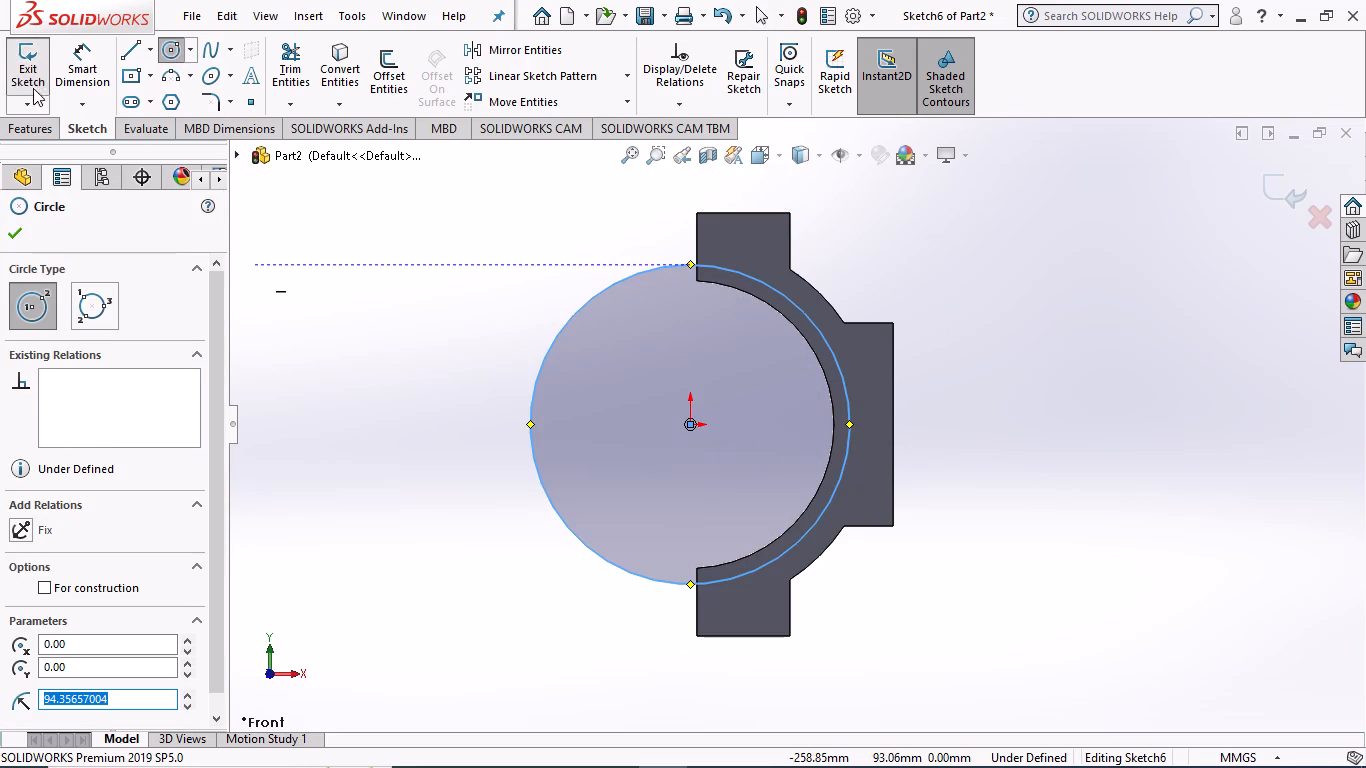
# Dimension the gap between the half ring's inner edge and the sketched circle at 6 mm.
pyautogui.click(86, 73)
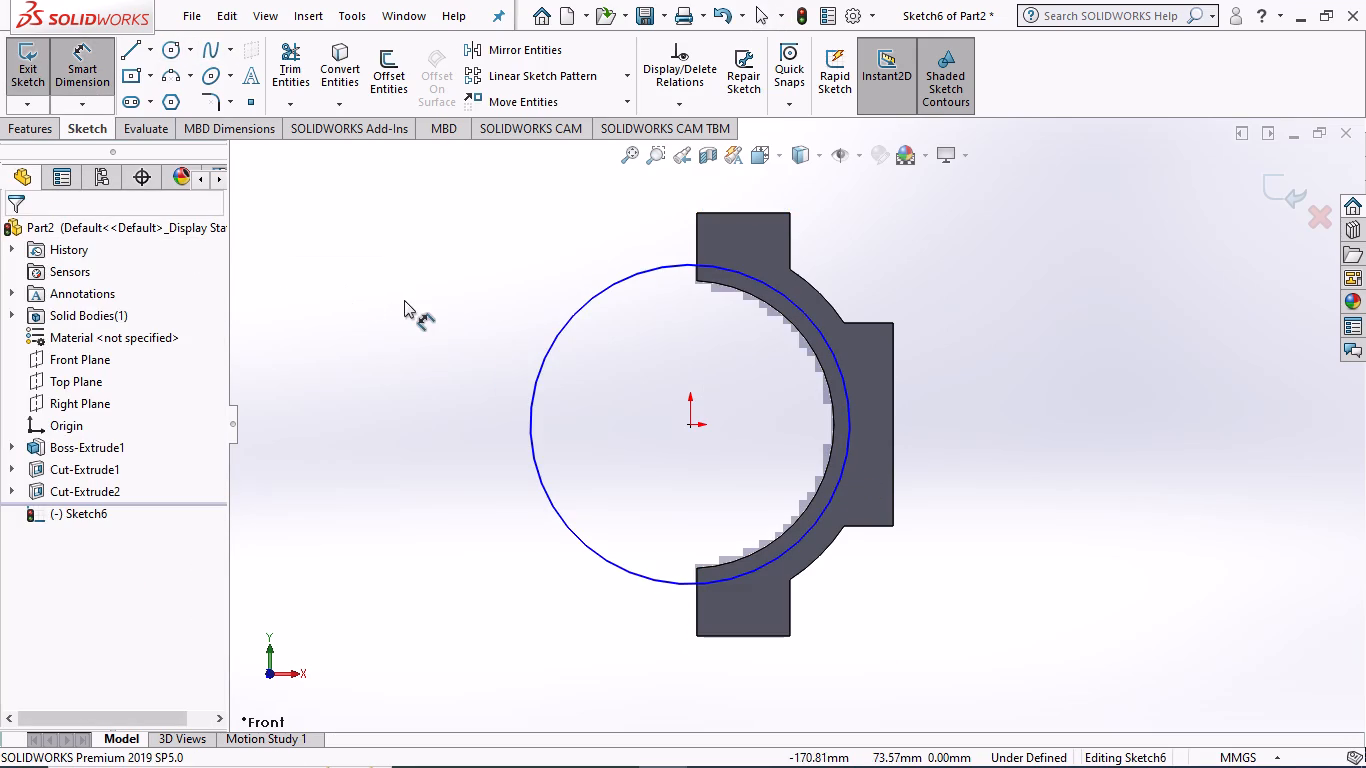
pyautogui.click(831, 400)
pyautogui.click(844, 386)
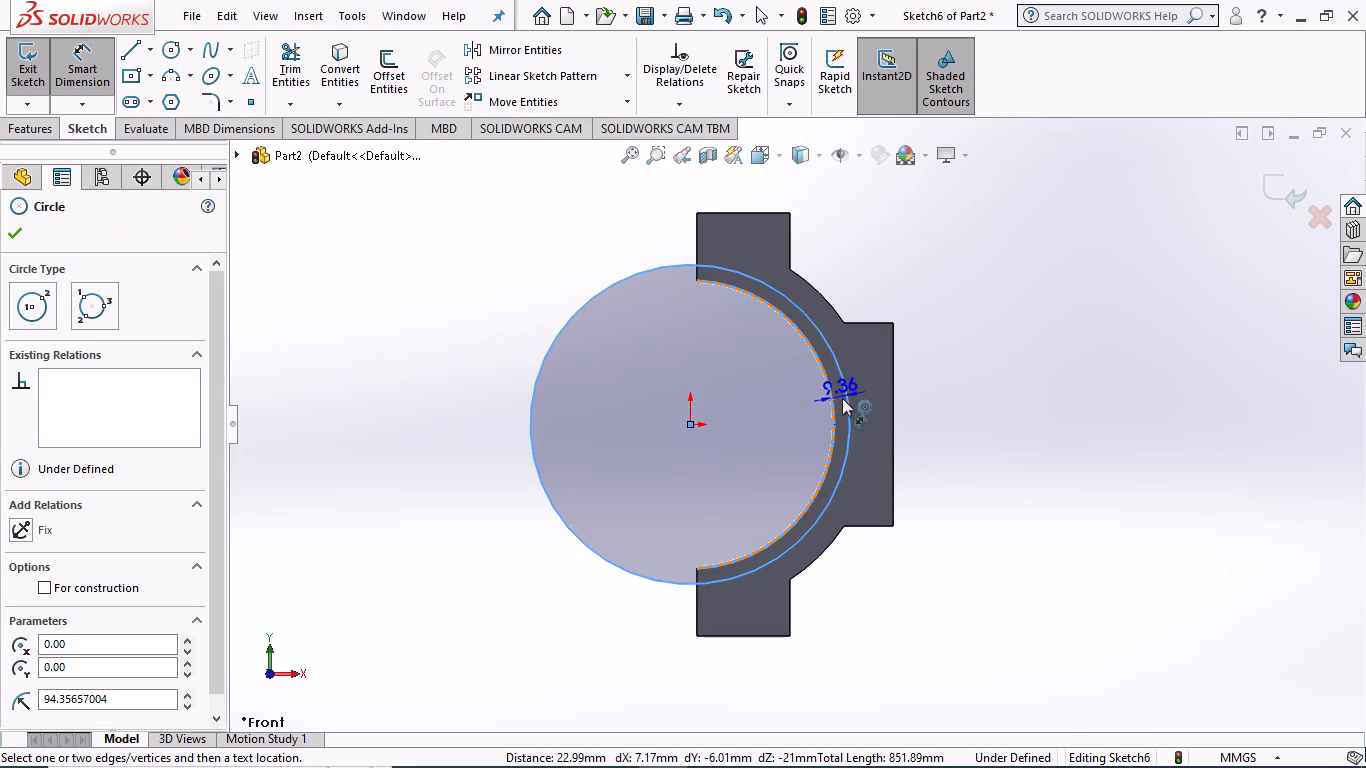
pyautogui.click(951, 395)
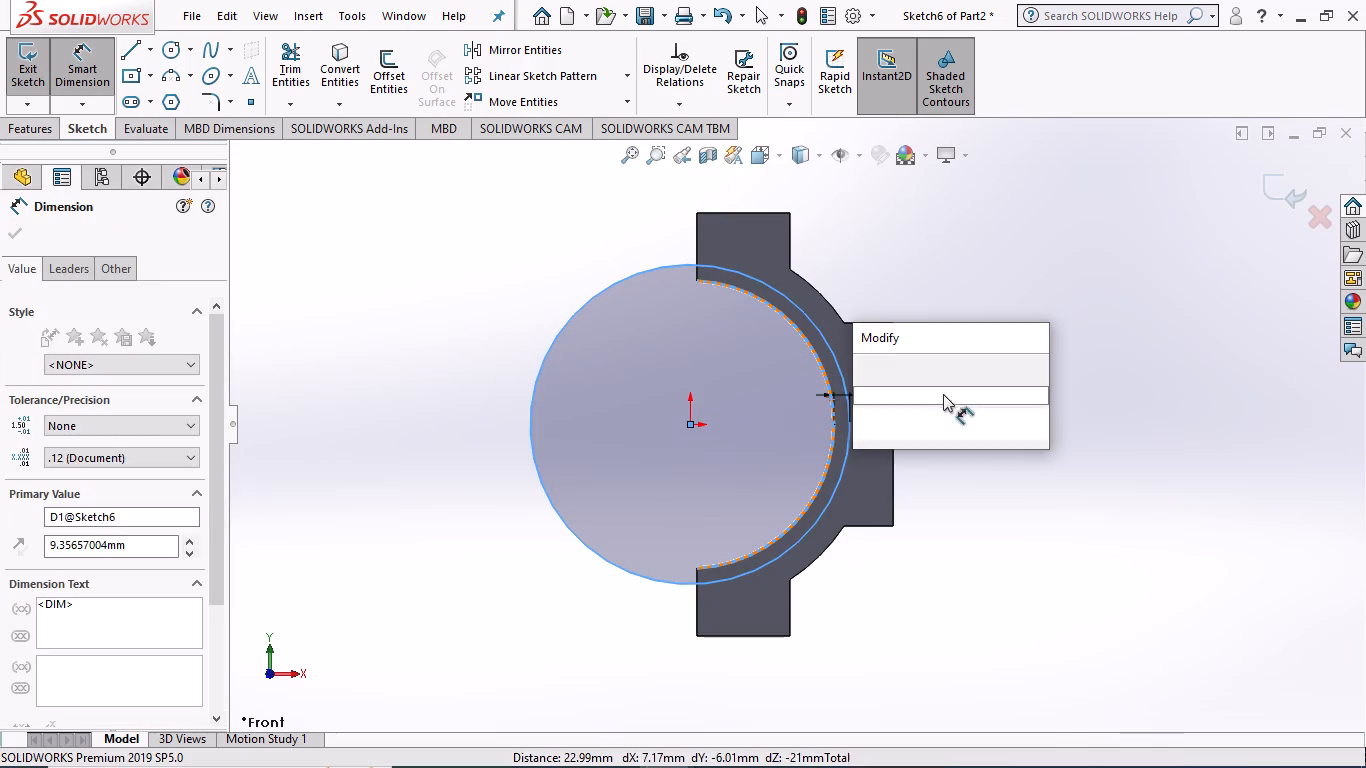
pyautogui.press('6')
pyautogui.press('Return')
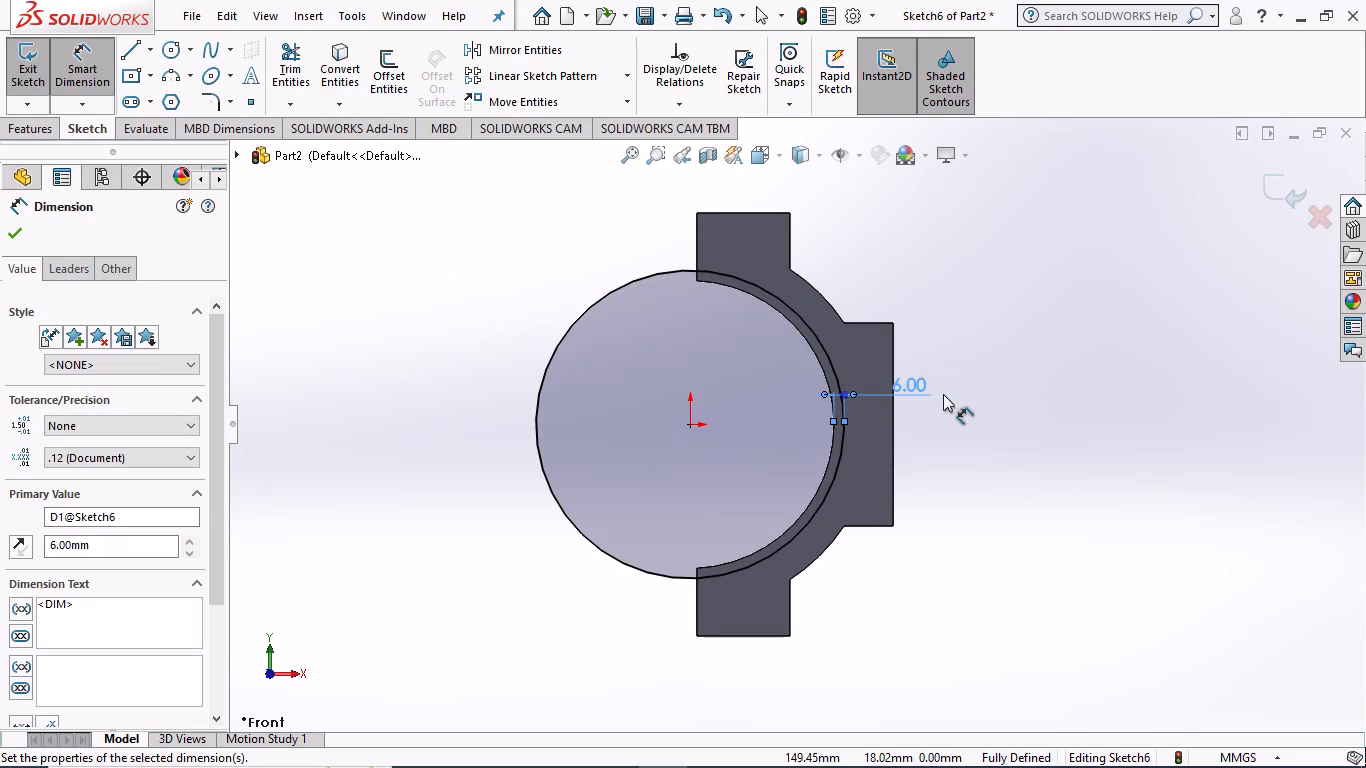
pyautogui.click(19, 230)
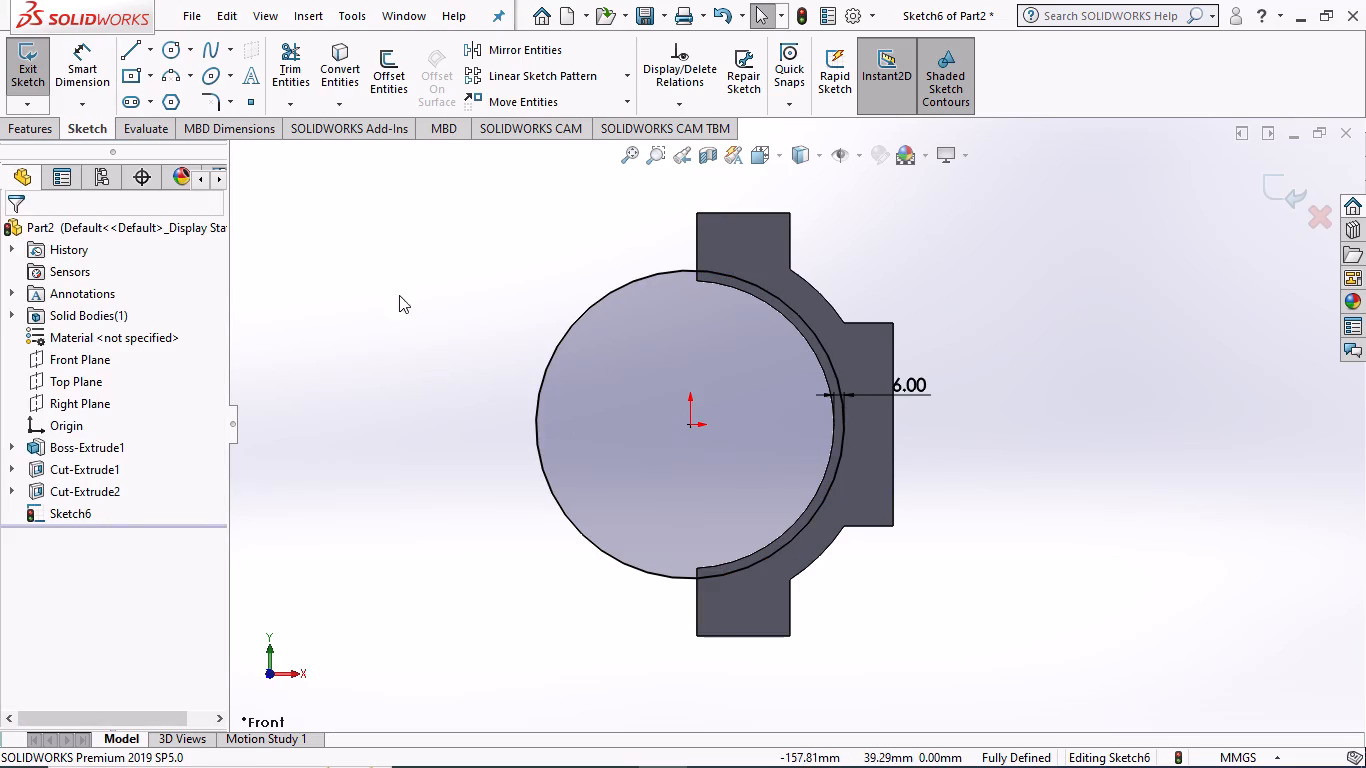
# Make a blind Extruded Cut of the circle from the sketch plane into the ring's inner wall, 15 mm deep.
pyautogui.click(28, 129)
pyautogui.click(303, 58)
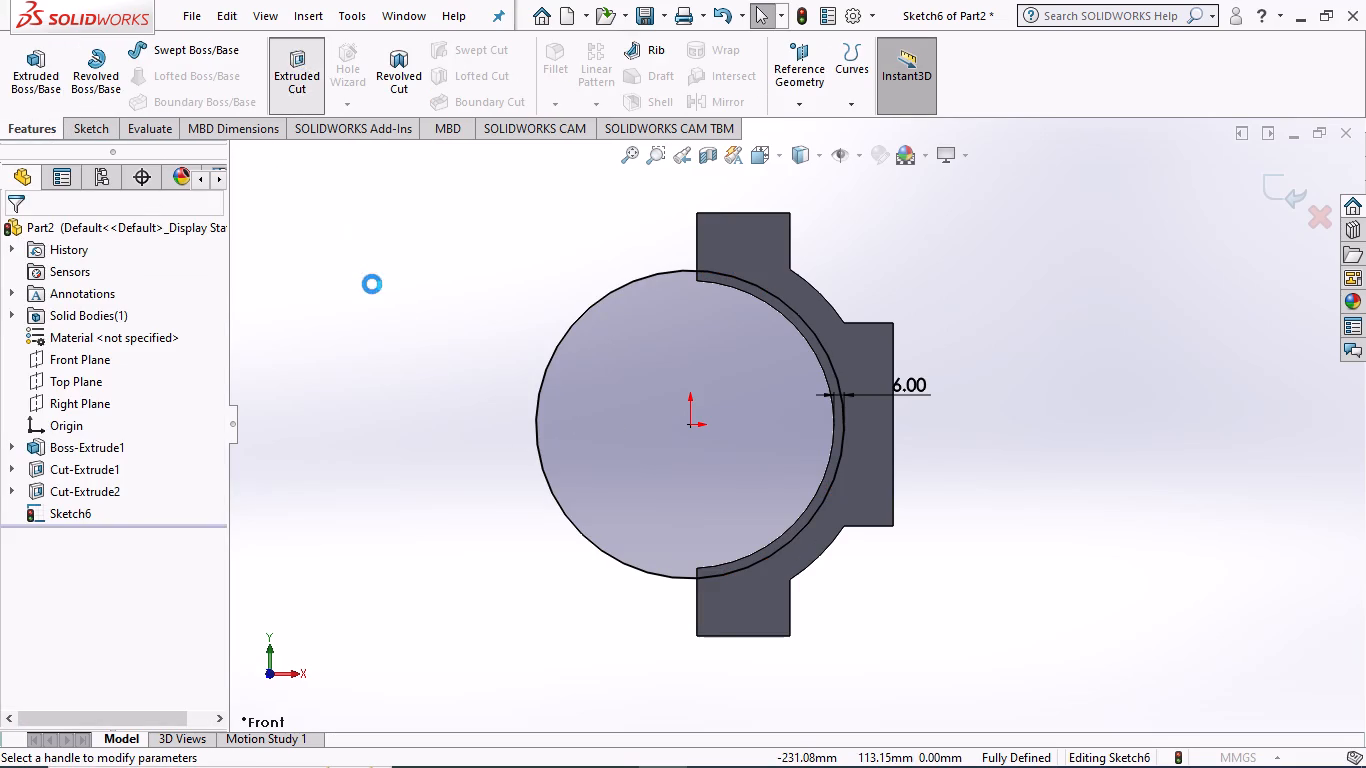
pyautogui.moveTo(362, 303); pyautogui.dragTo(499, 310, button='middle')
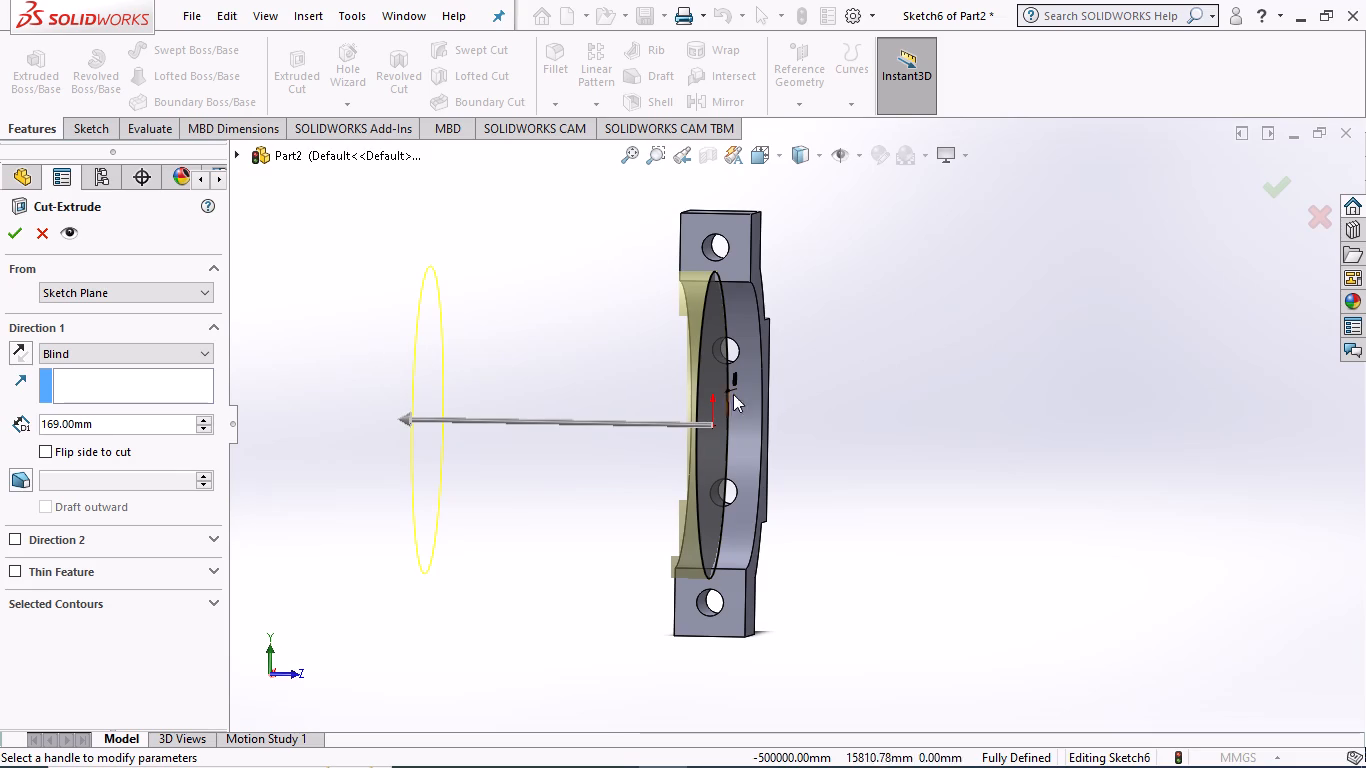
pyautogui.moveTo(566, 318); pyautogui.dragTo(601, 326, button='middle')
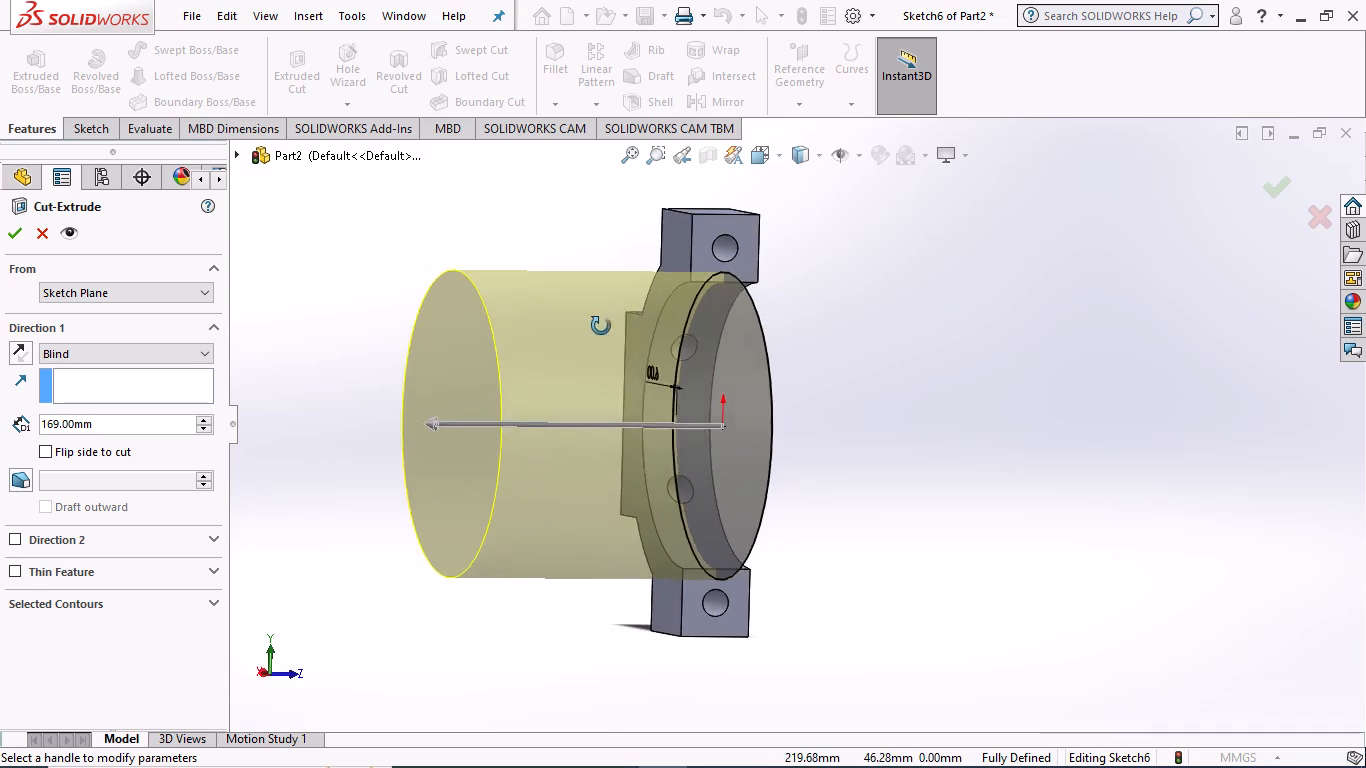
pyautogui.moveTo(601, 326); pyautogui.dragTo(578, 329, button='middle')
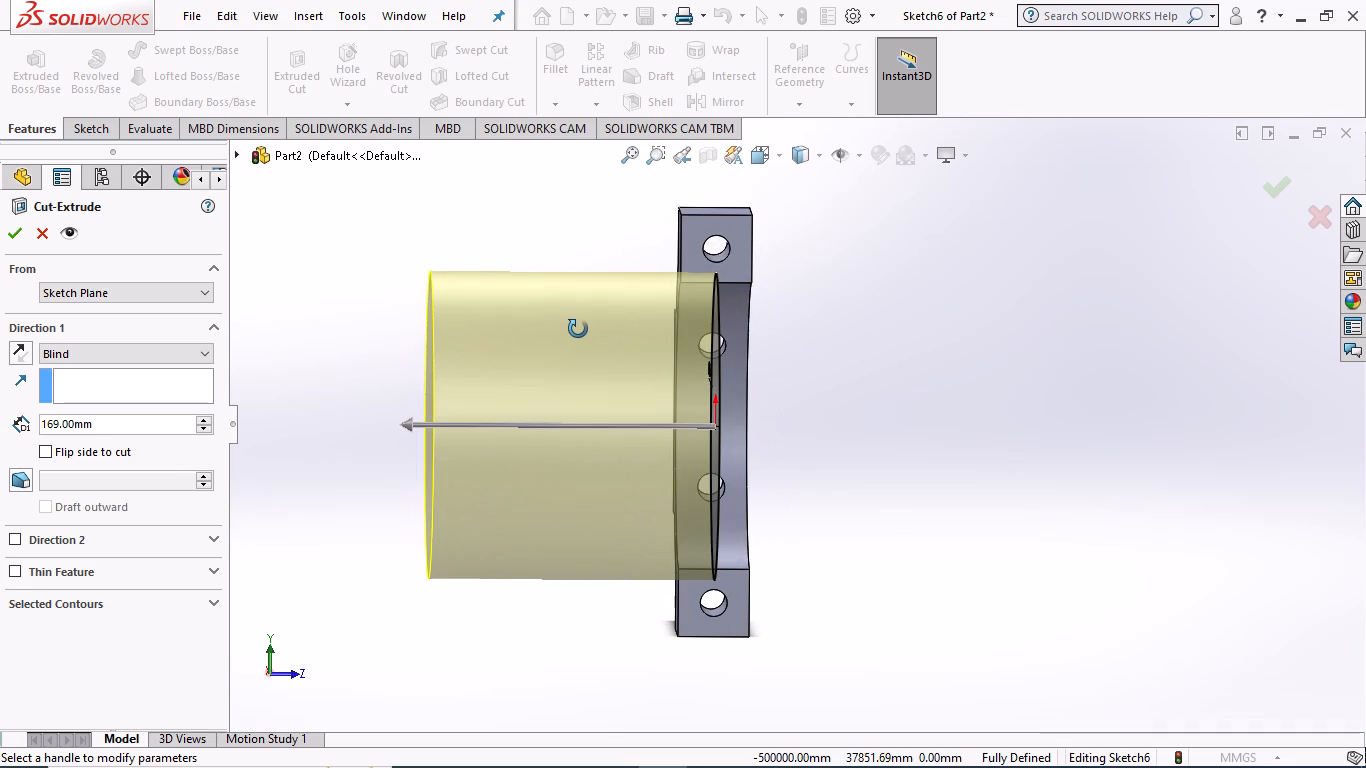
pyautogui.moveTo(578, 329); pyautogui.dragTo(578, 330, button='middle')
pyautogui.moveTo(410, 420); pyautogui.dragTo(565, 429)
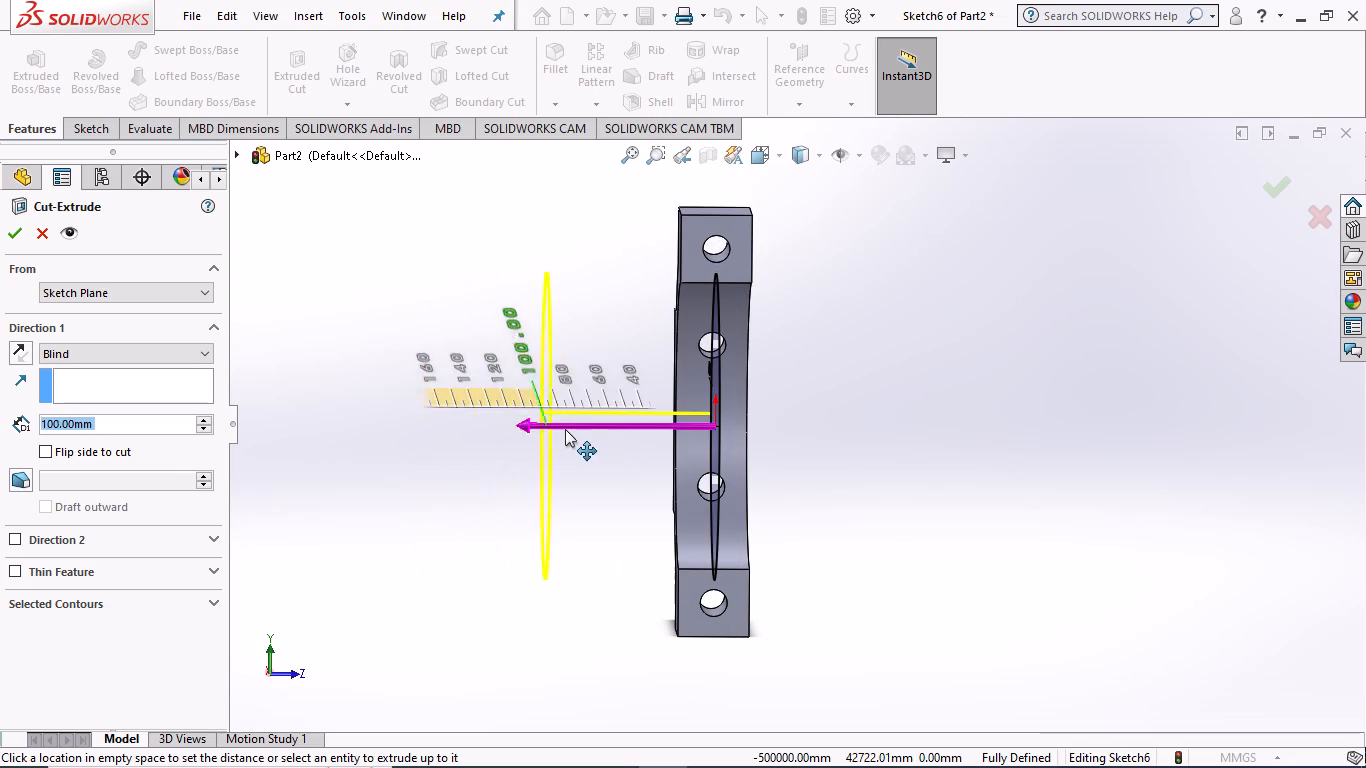
pyautogui.moveTo(565, 429); pyautogui.dragTo(695, 430)
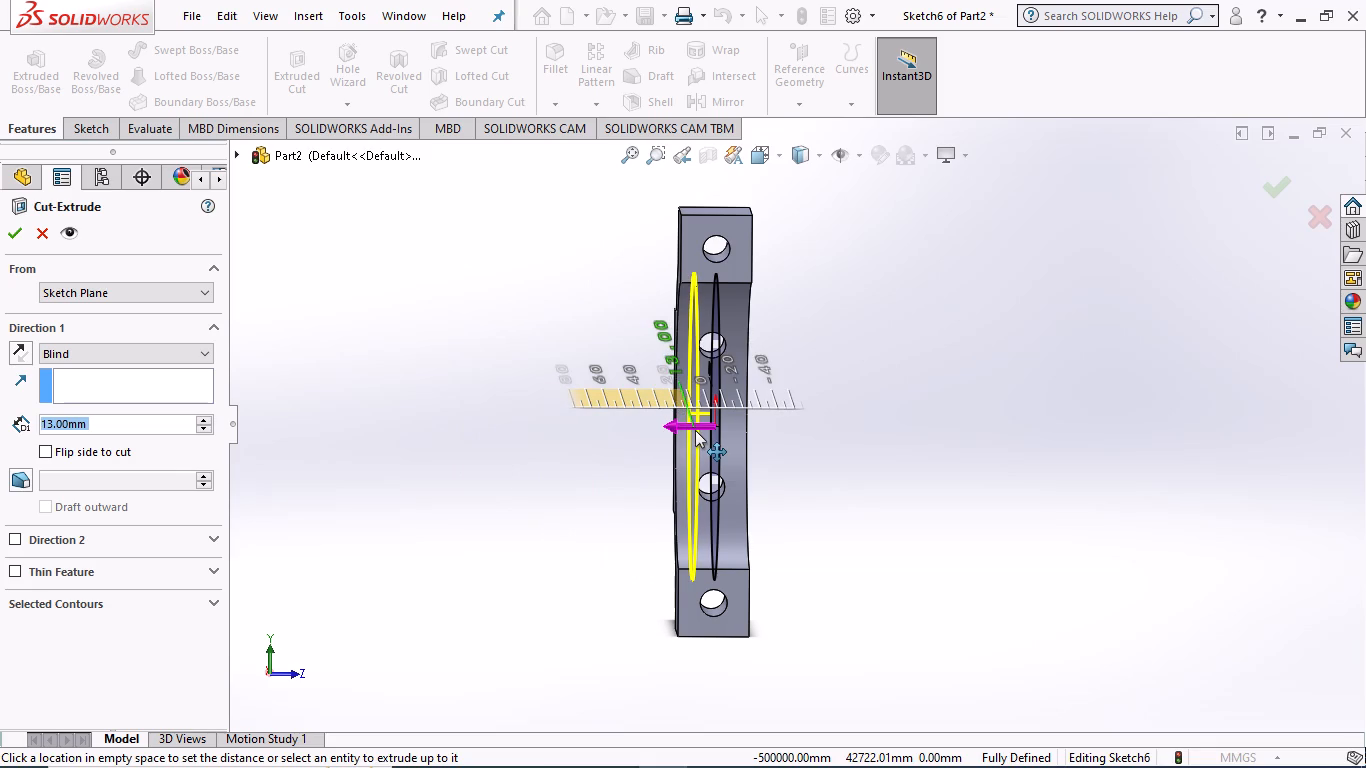
pyautogui.moveTo(695, 430); pyautogui.dragTo(702, 429)
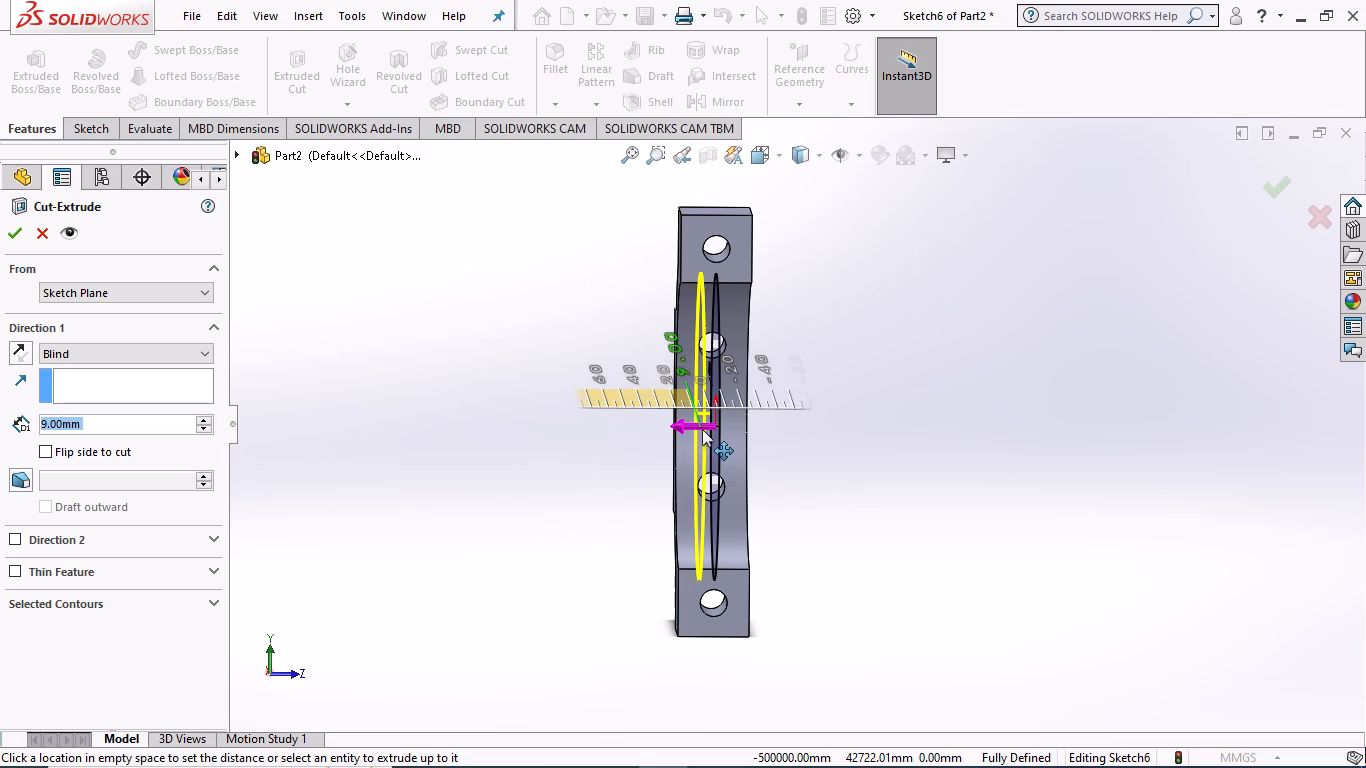
pyautogui.moveTo(702, 429); pyautogui.dragTo(690, 430)
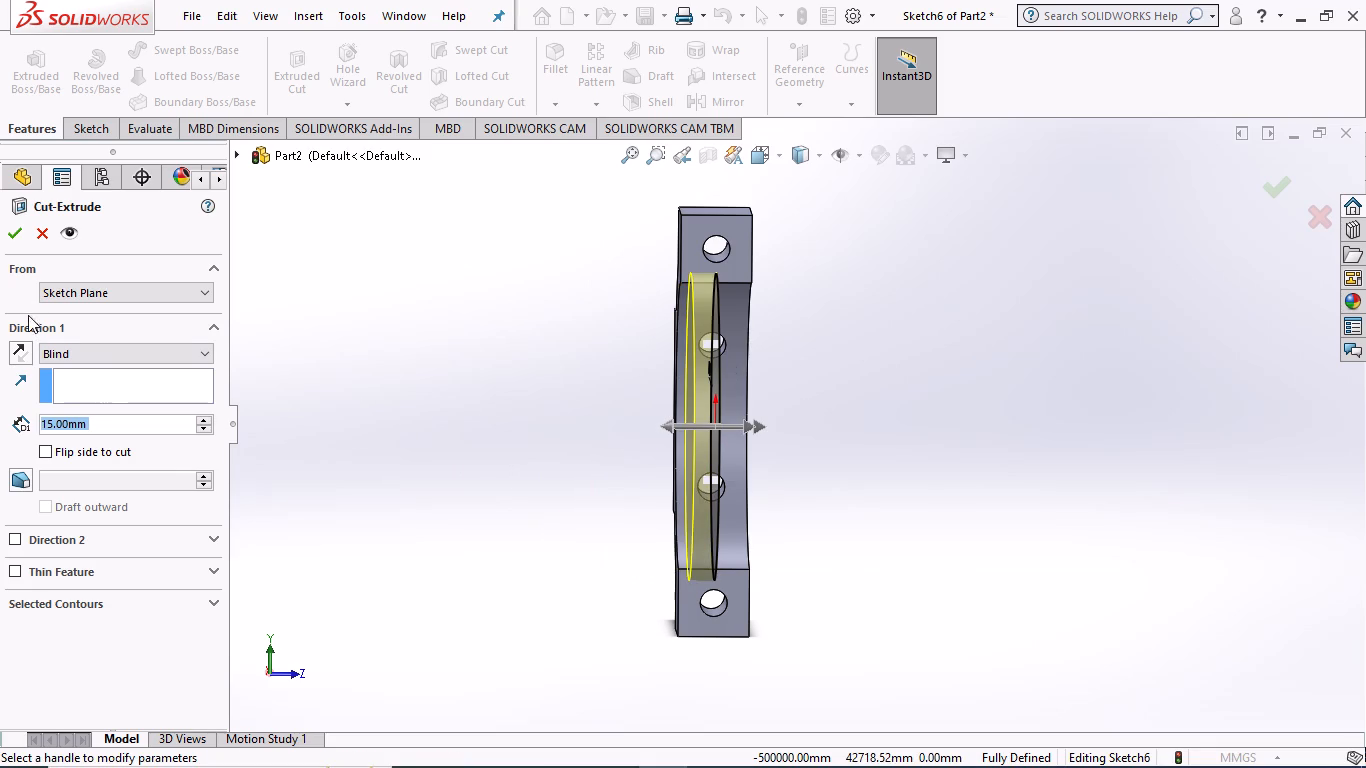
pyautogui.click(16, 234)
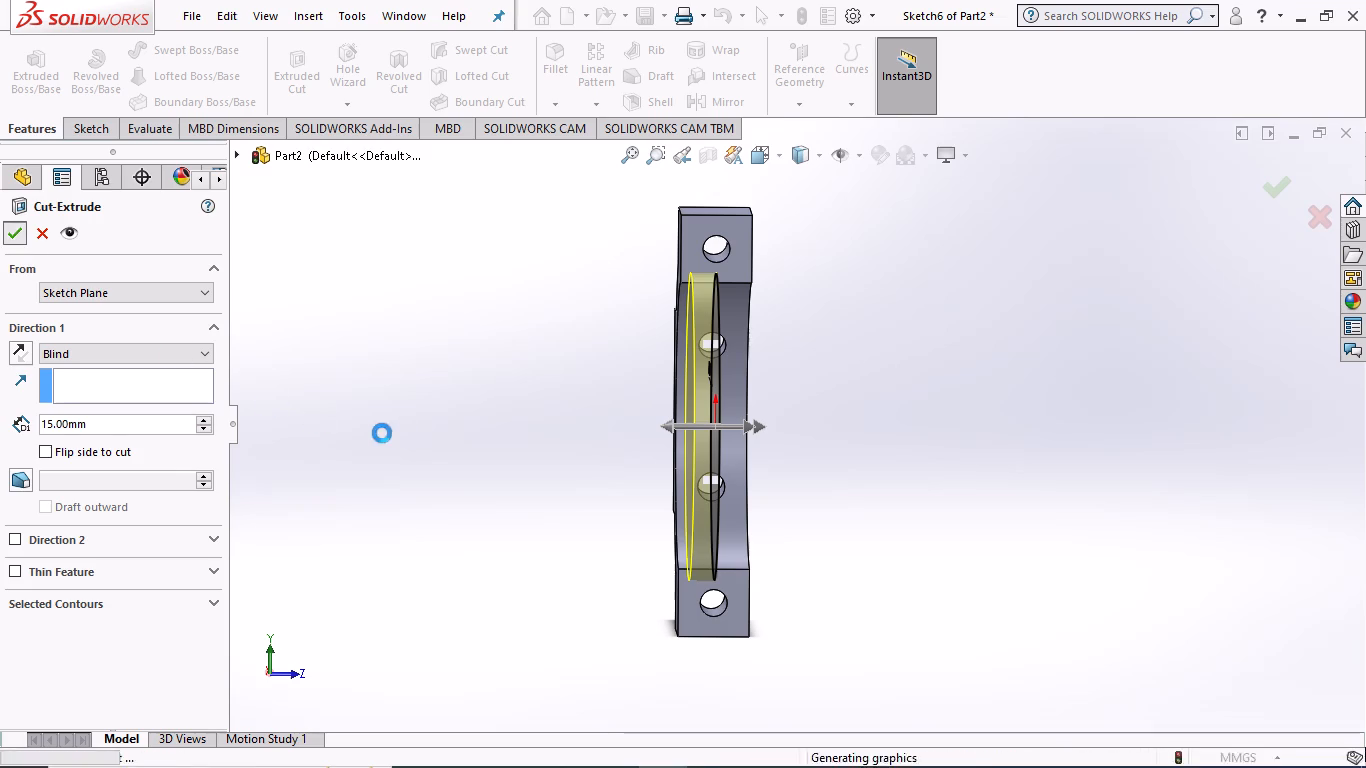
pyautogui.middleClick(477, 429)
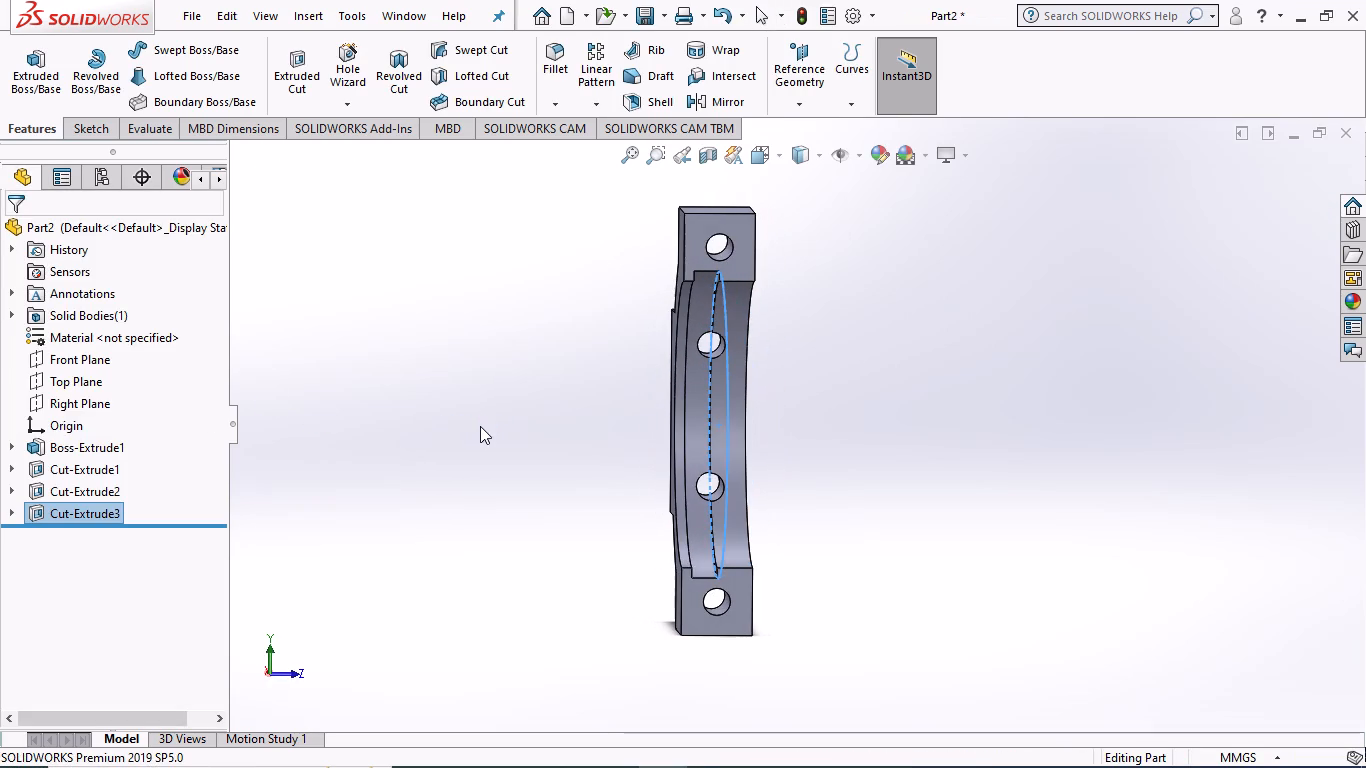
# Edit the inner groove cut to a Mid Plane end condition with a total depth of 30 mm.
pyautogui.click(96, 510)
pyautogui.click(108, 448)
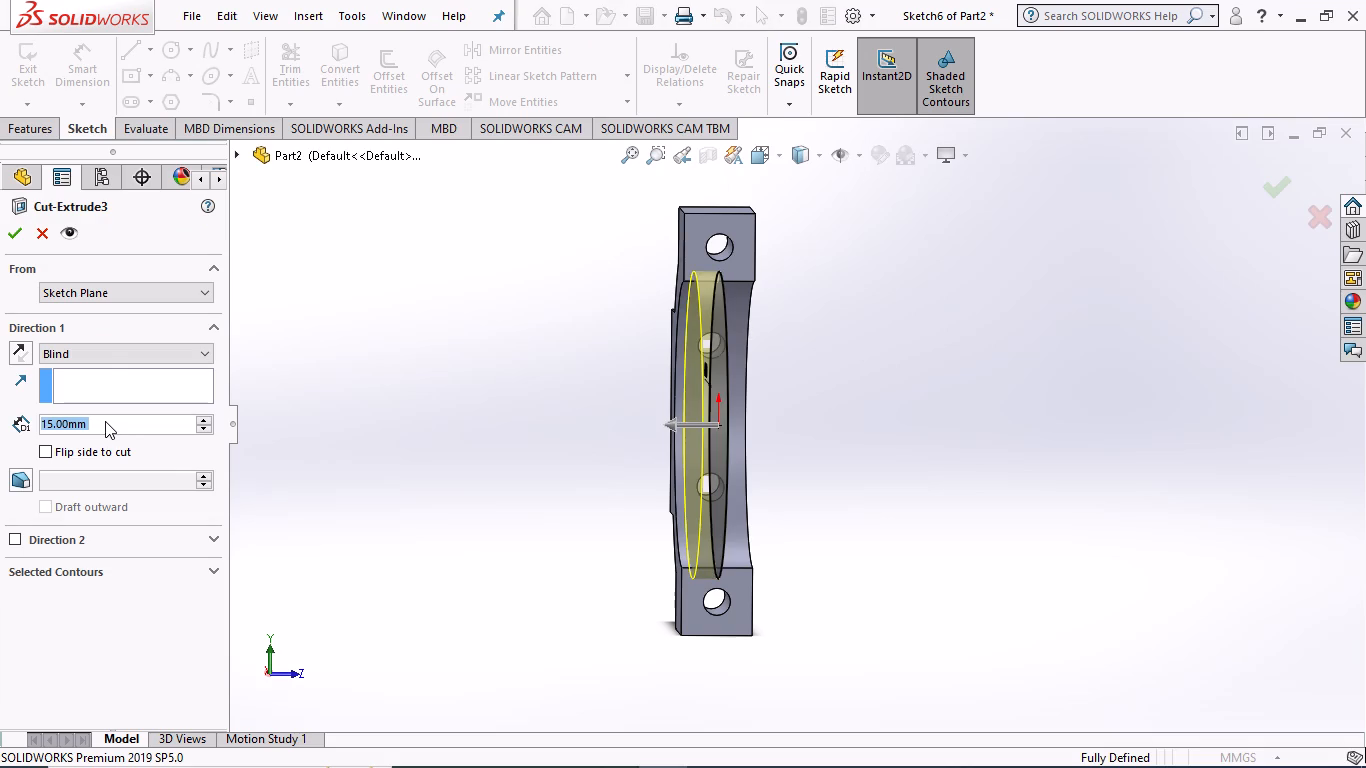
pyautogui.click(192, 349)
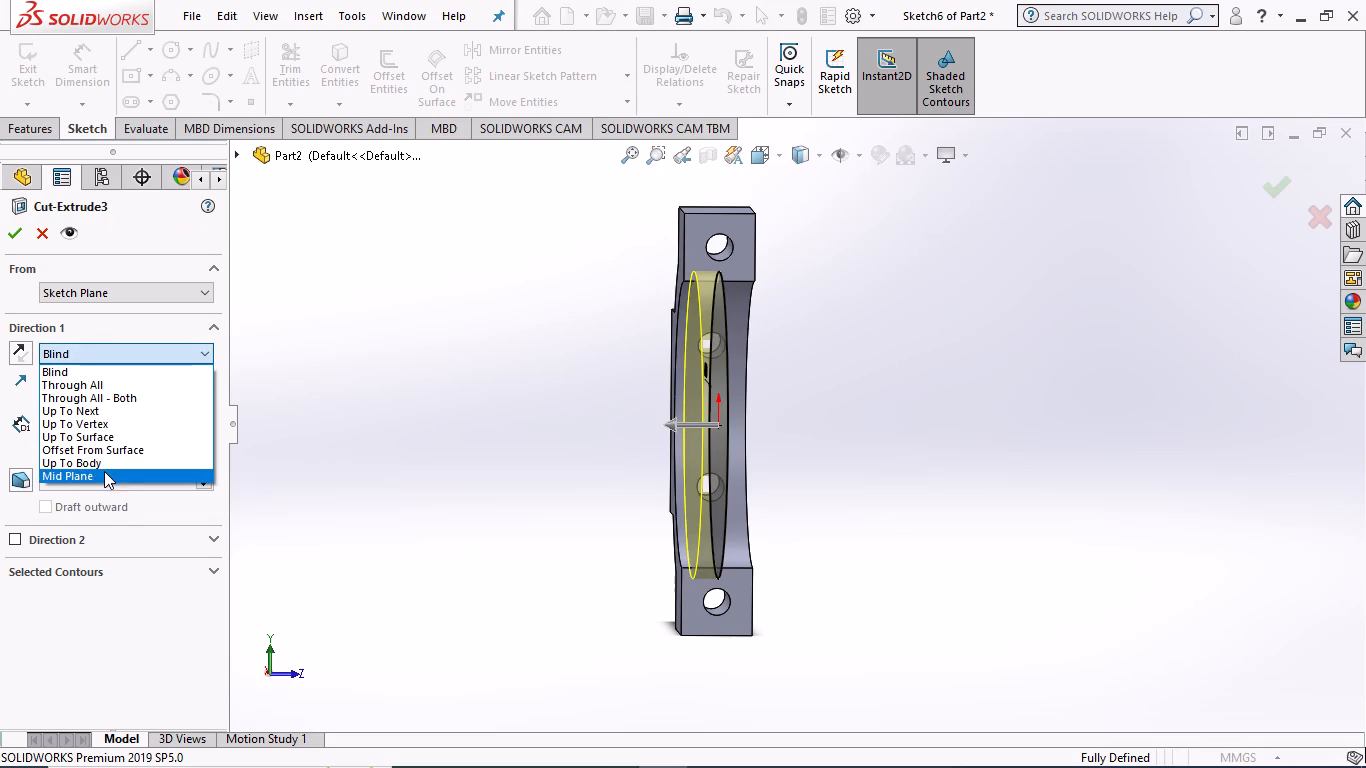
pyautogui.click(105, 479)
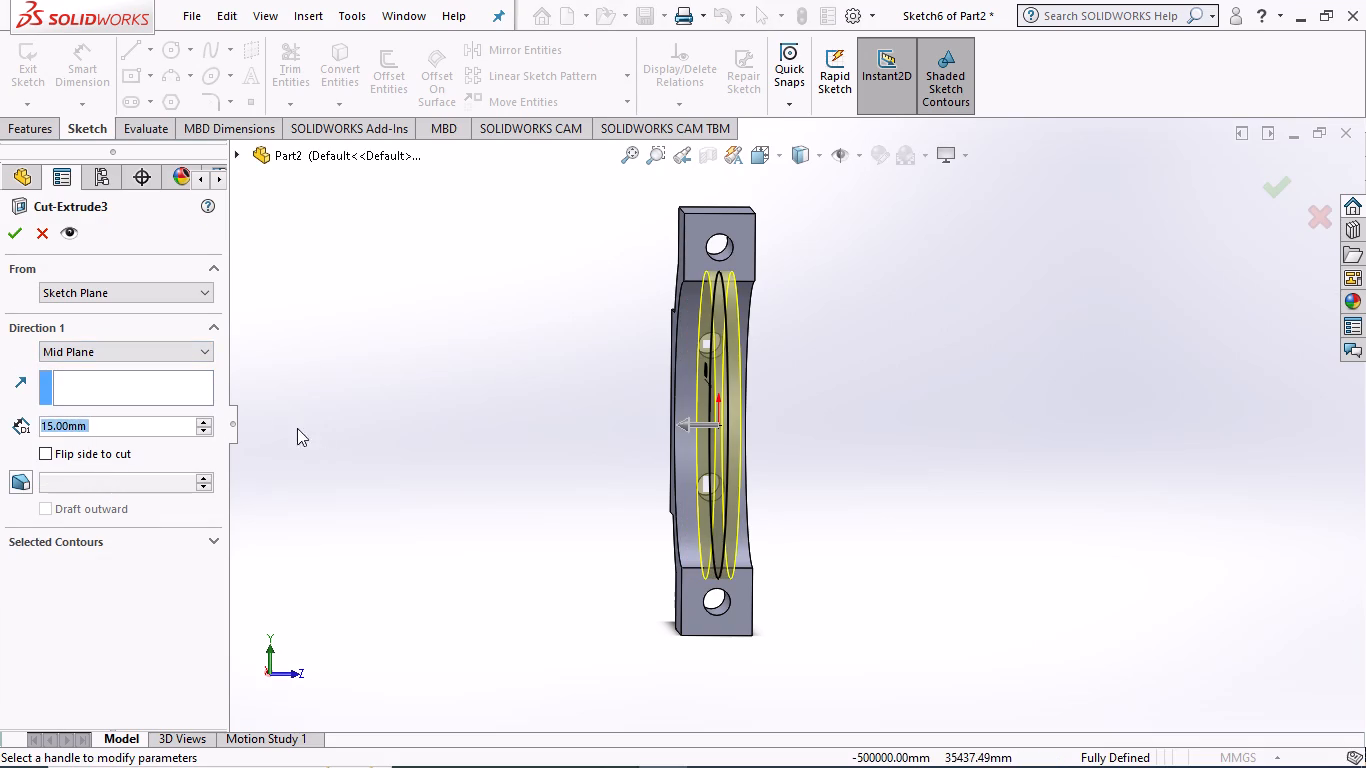
pyautogui.click(201, 419)
pyautogui.click(201, 419)
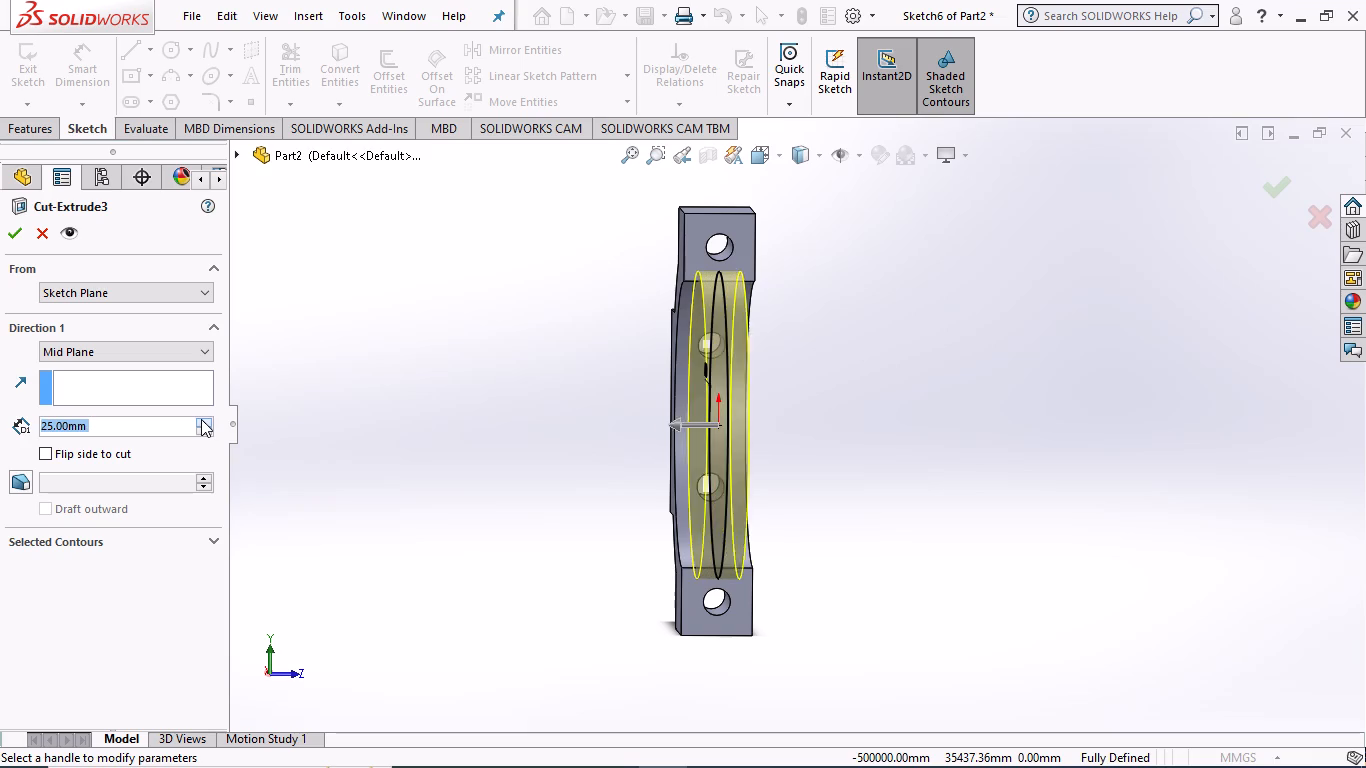
pyautogui.click(205, 427)
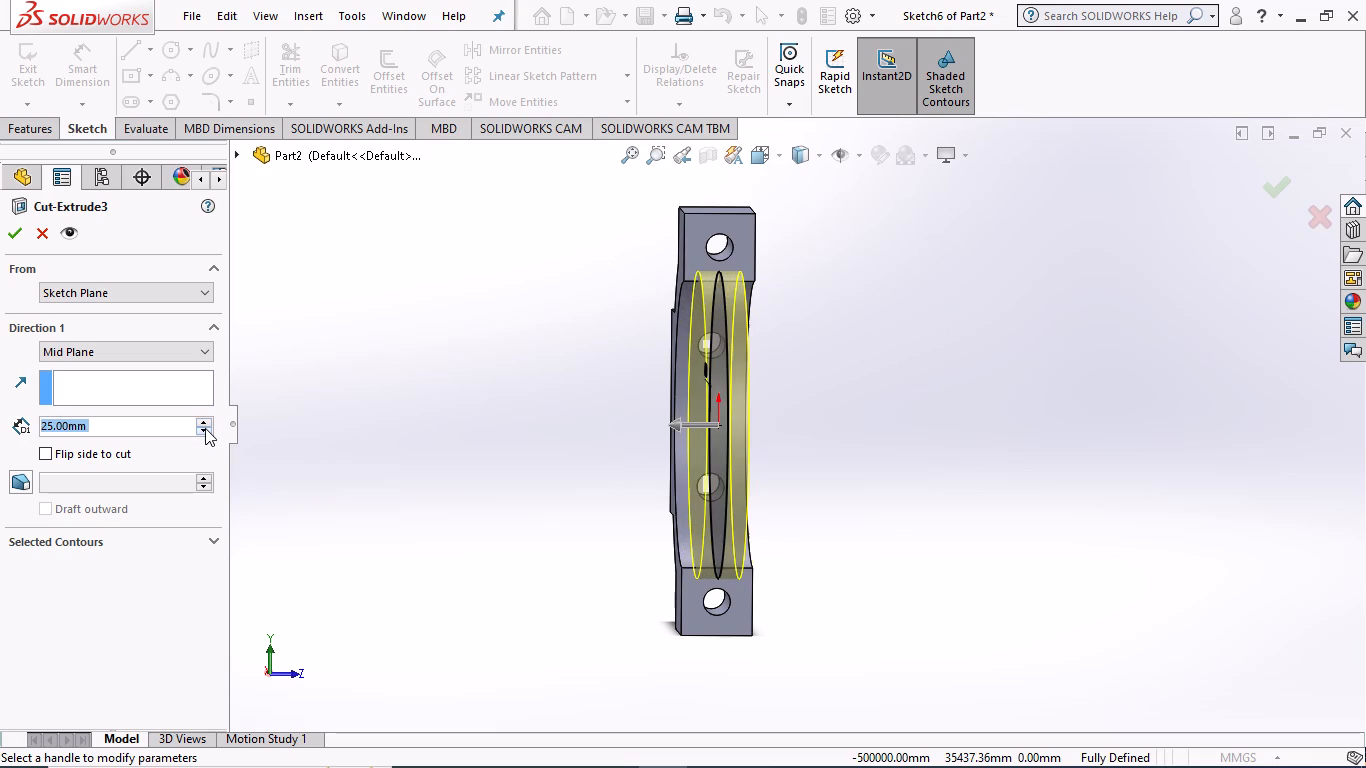
pyautogui.click(205, 421)
pyautogui.click(53, 424)
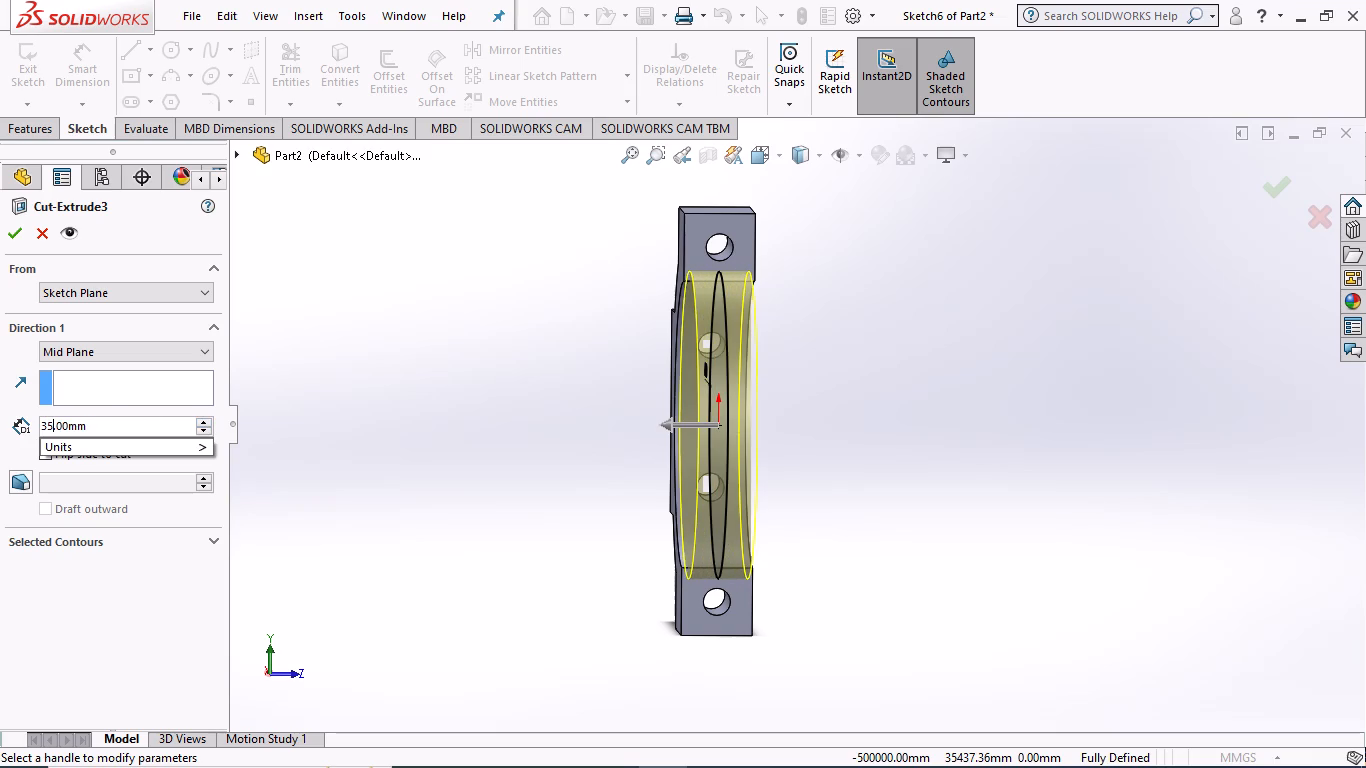
pyautogui.click(53, 423)
pyautogui.press('BackSpace')
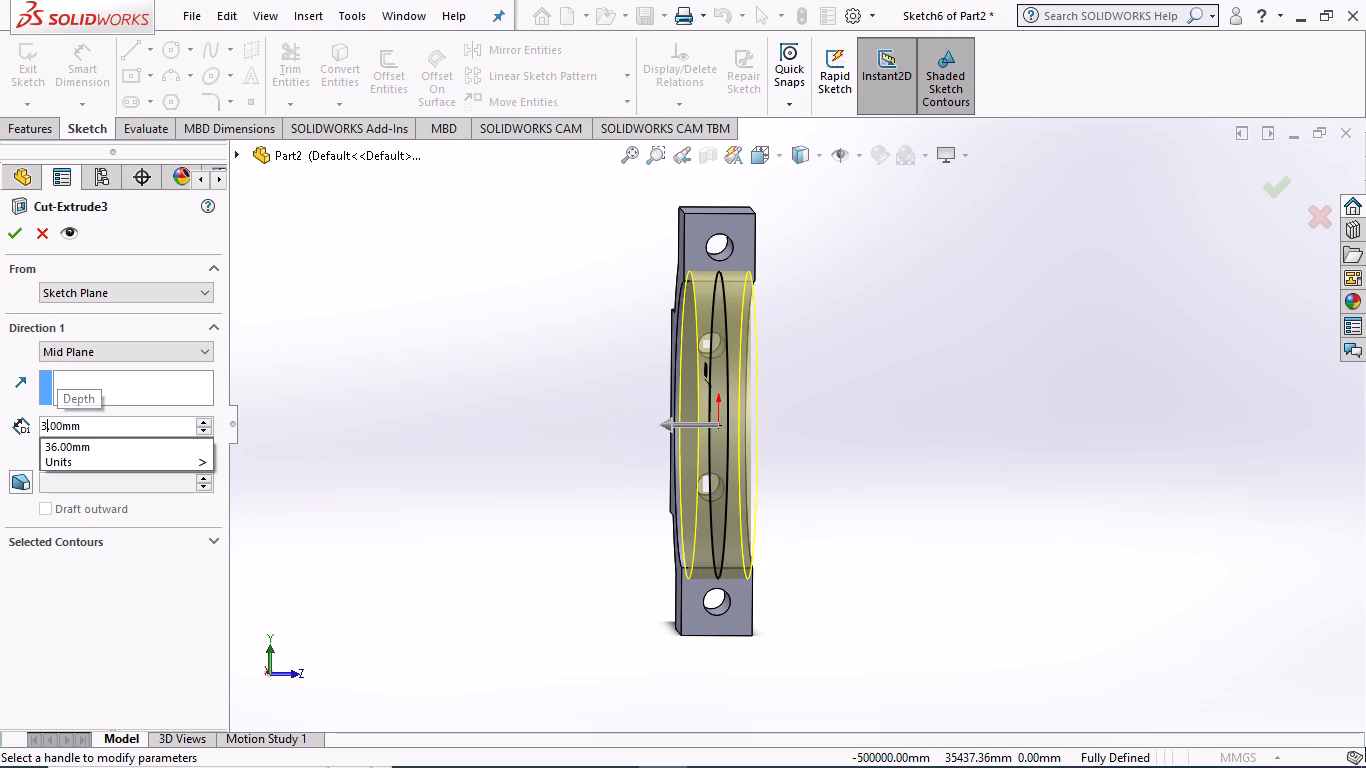
pyautogui.press('0')
pyautogui.press('Return')
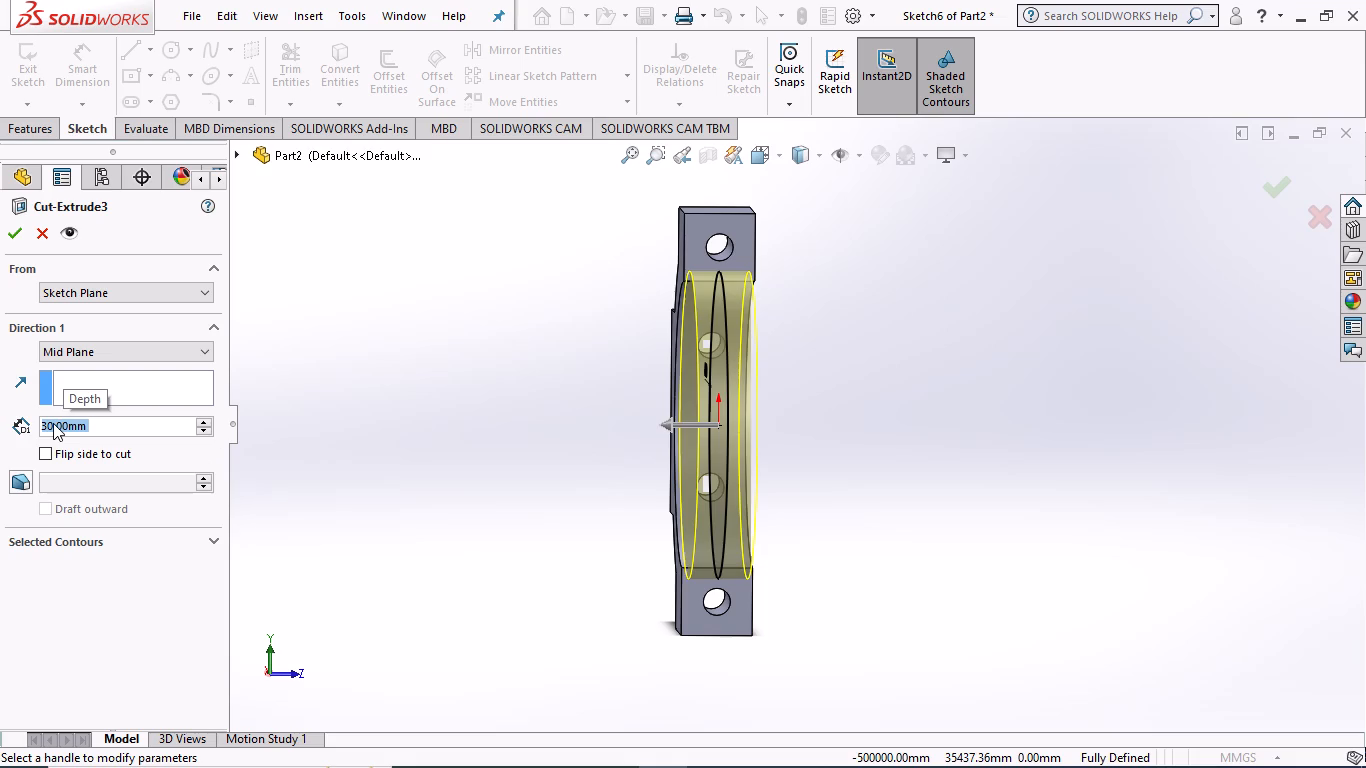
pyautogui.click(10, 232)
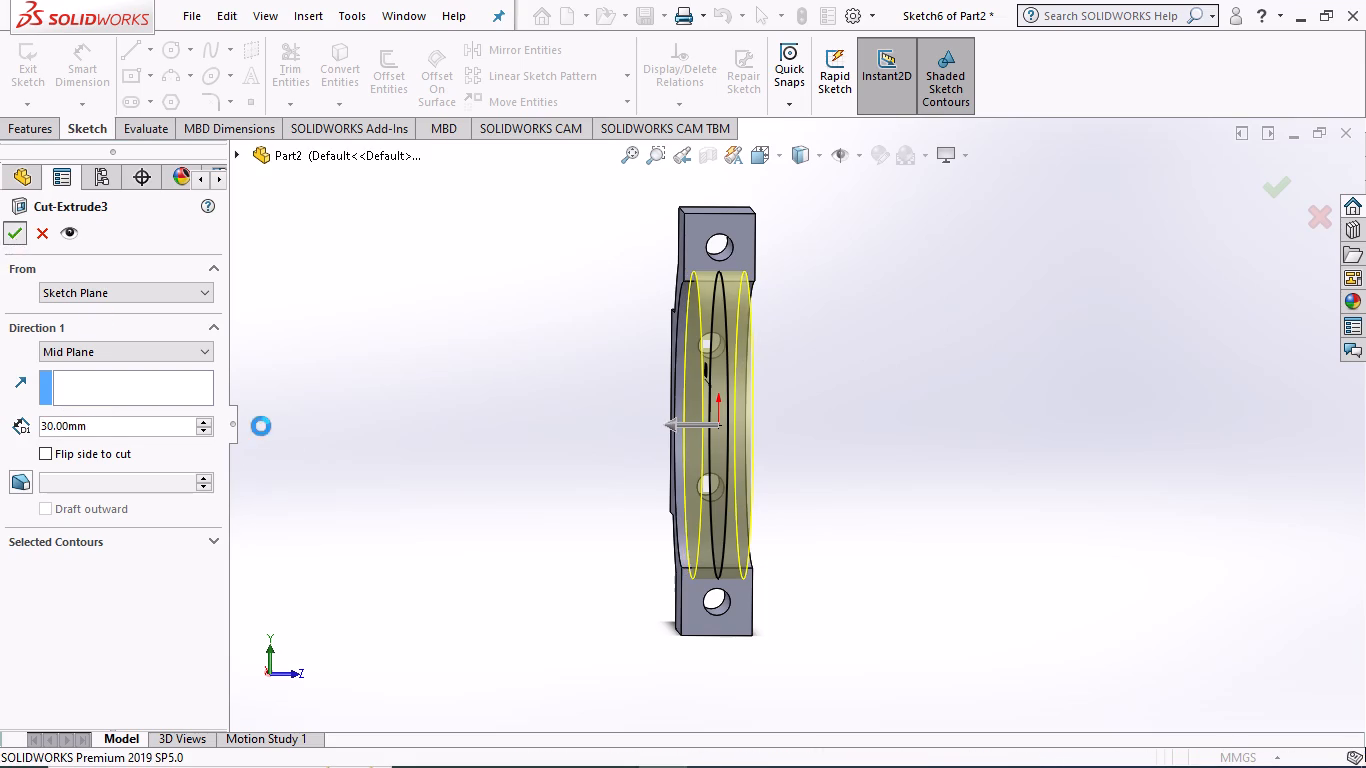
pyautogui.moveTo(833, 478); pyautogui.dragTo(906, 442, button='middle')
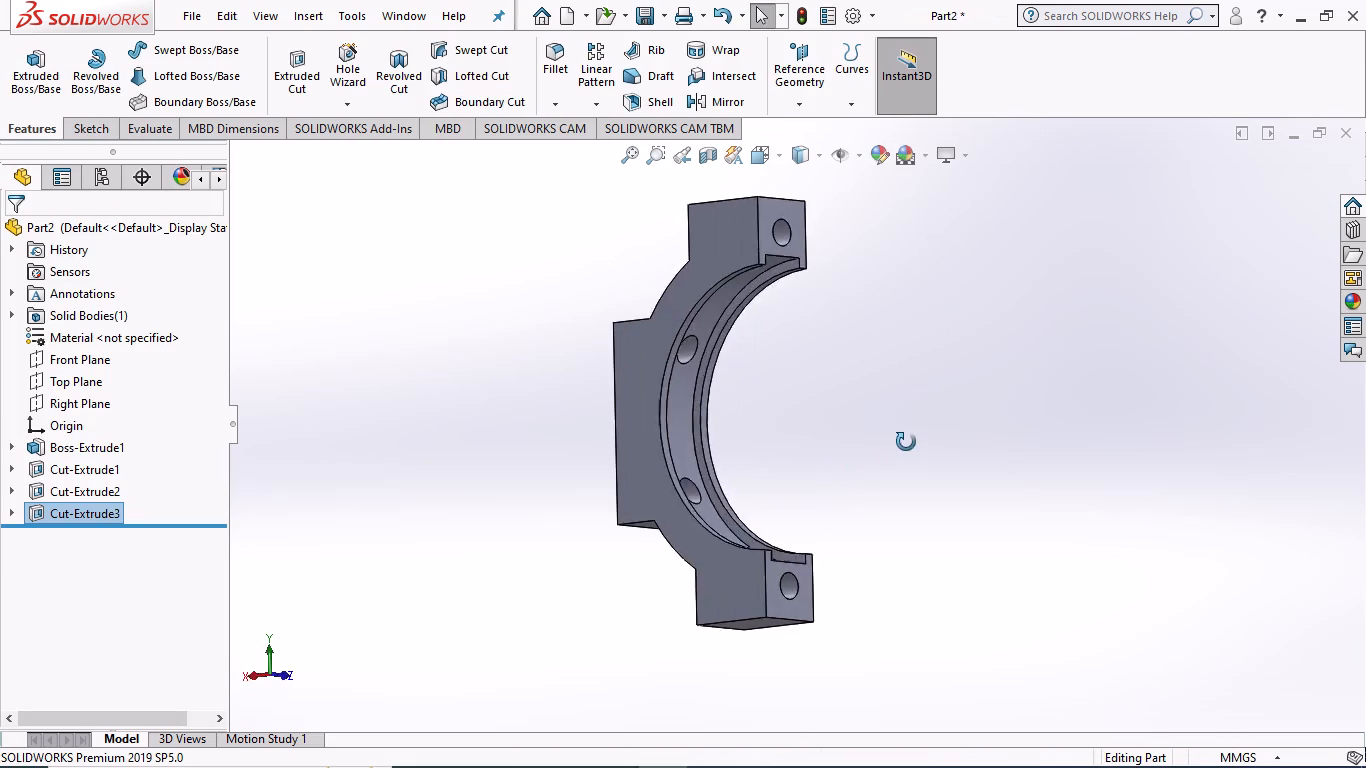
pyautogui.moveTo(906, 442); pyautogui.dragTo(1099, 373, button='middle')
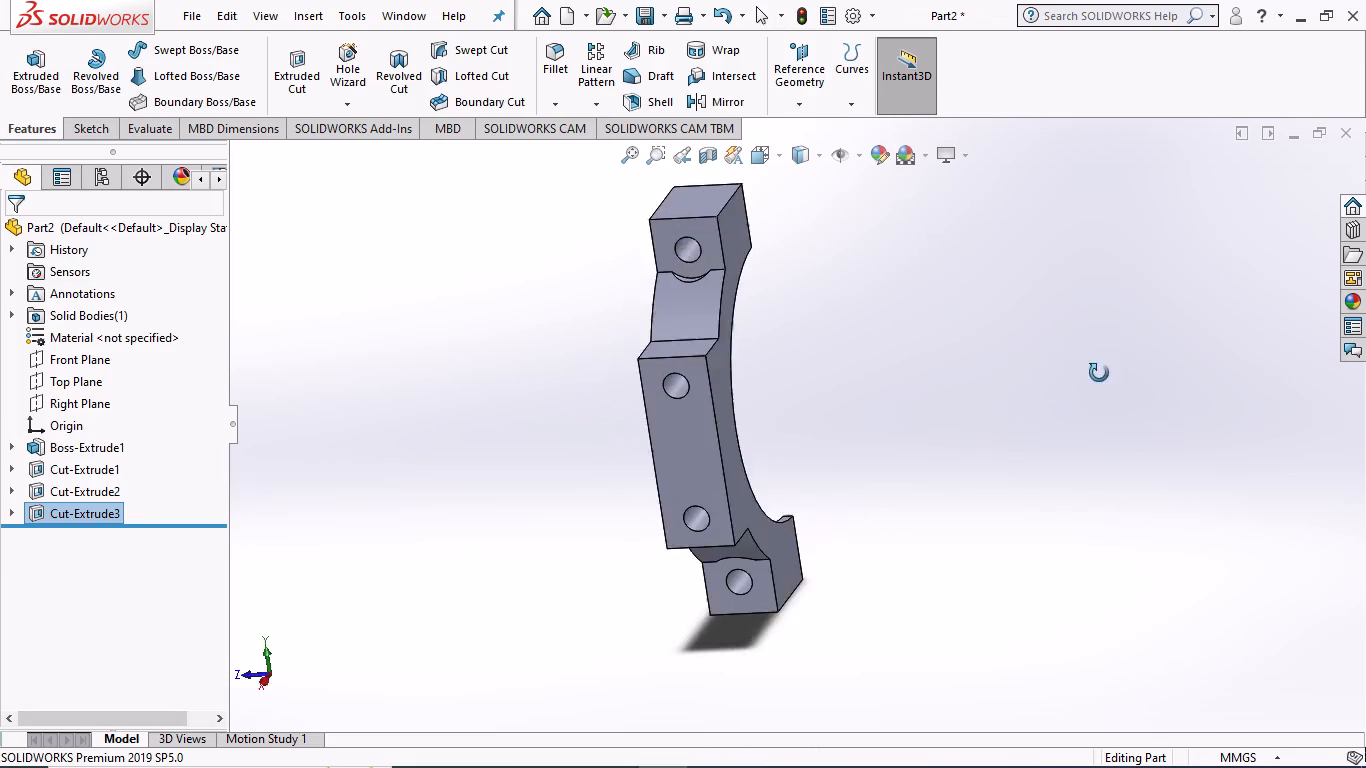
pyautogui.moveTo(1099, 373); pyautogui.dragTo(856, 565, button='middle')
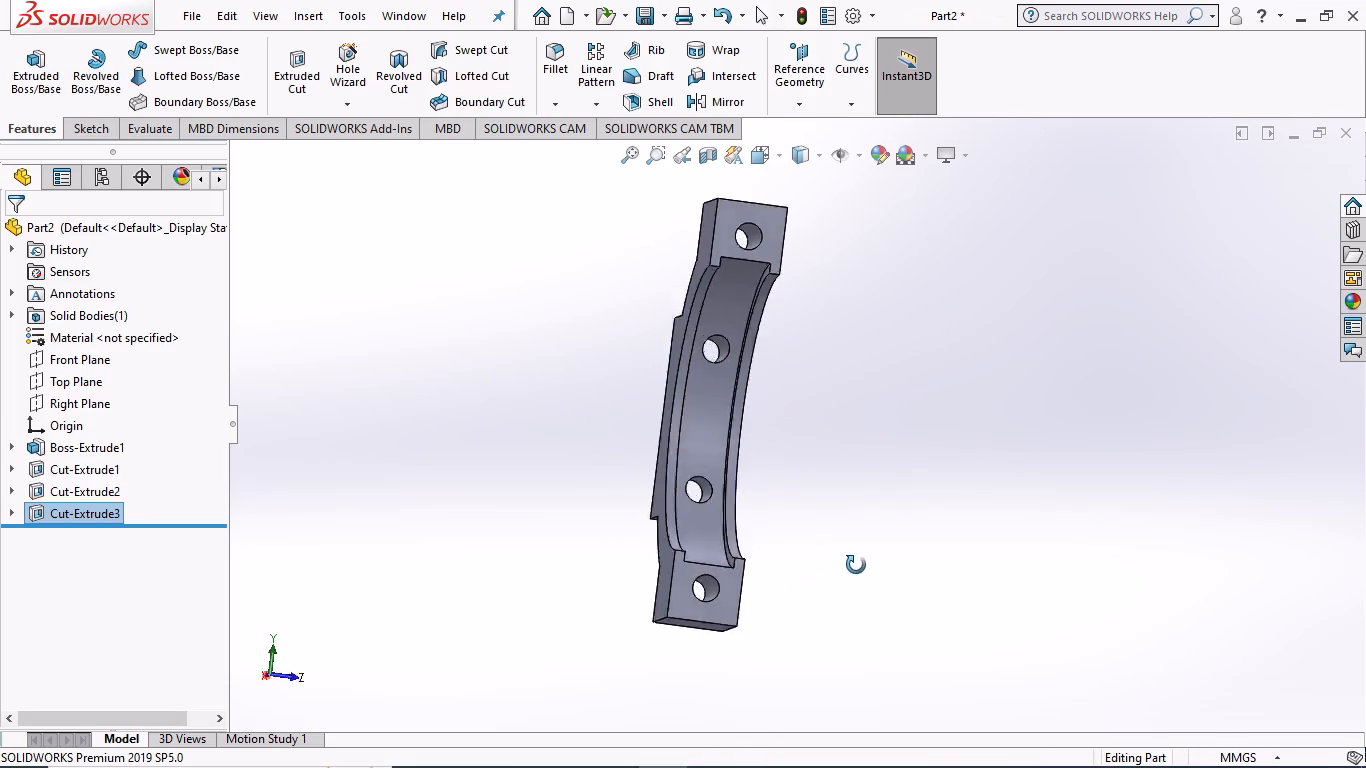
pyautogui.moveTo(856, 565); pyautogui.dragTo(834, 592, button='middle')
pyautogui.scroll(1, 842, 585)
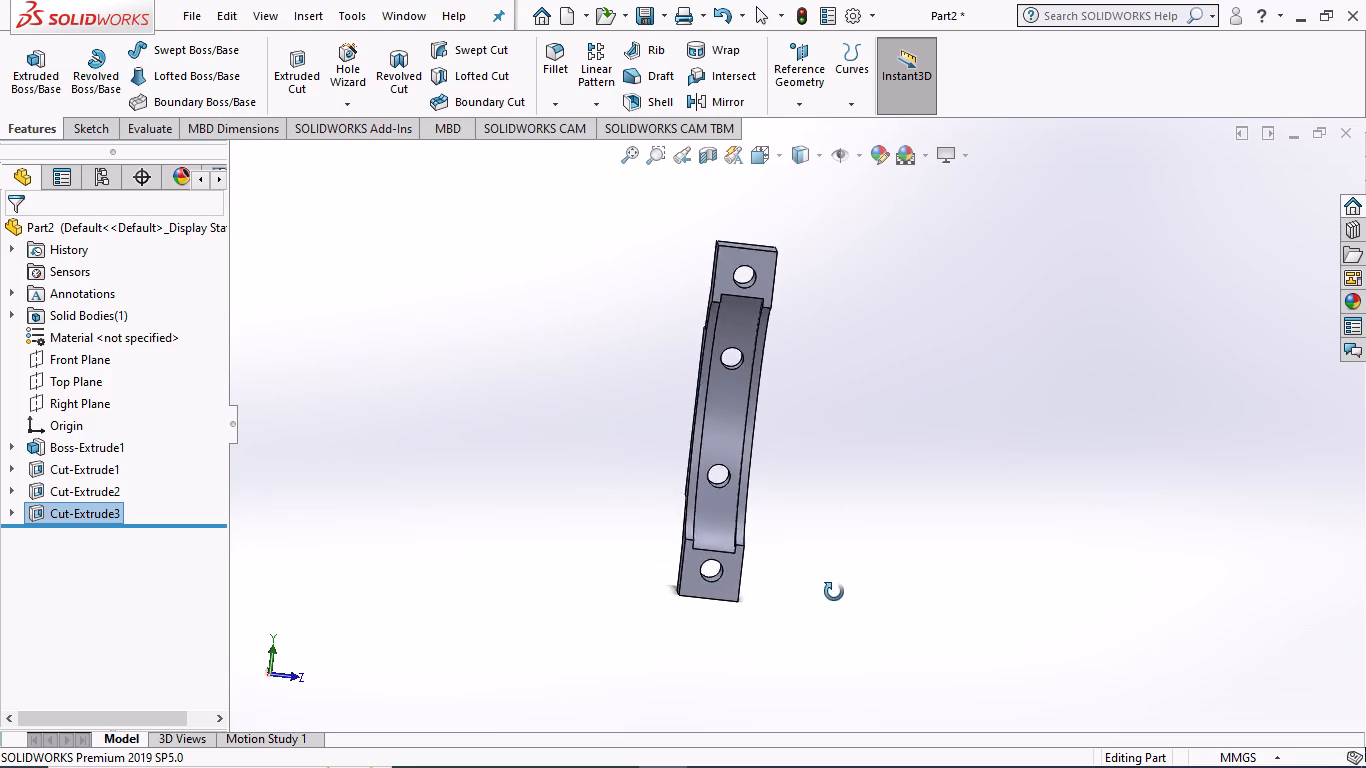
# Examine the finished half ring from all sides, checking the inner groove, the through holes, the tabs and the outer recesses.
pyautogui.moveTo(834, 592); pyautogui.dragTo(1081, 552, button='middle')
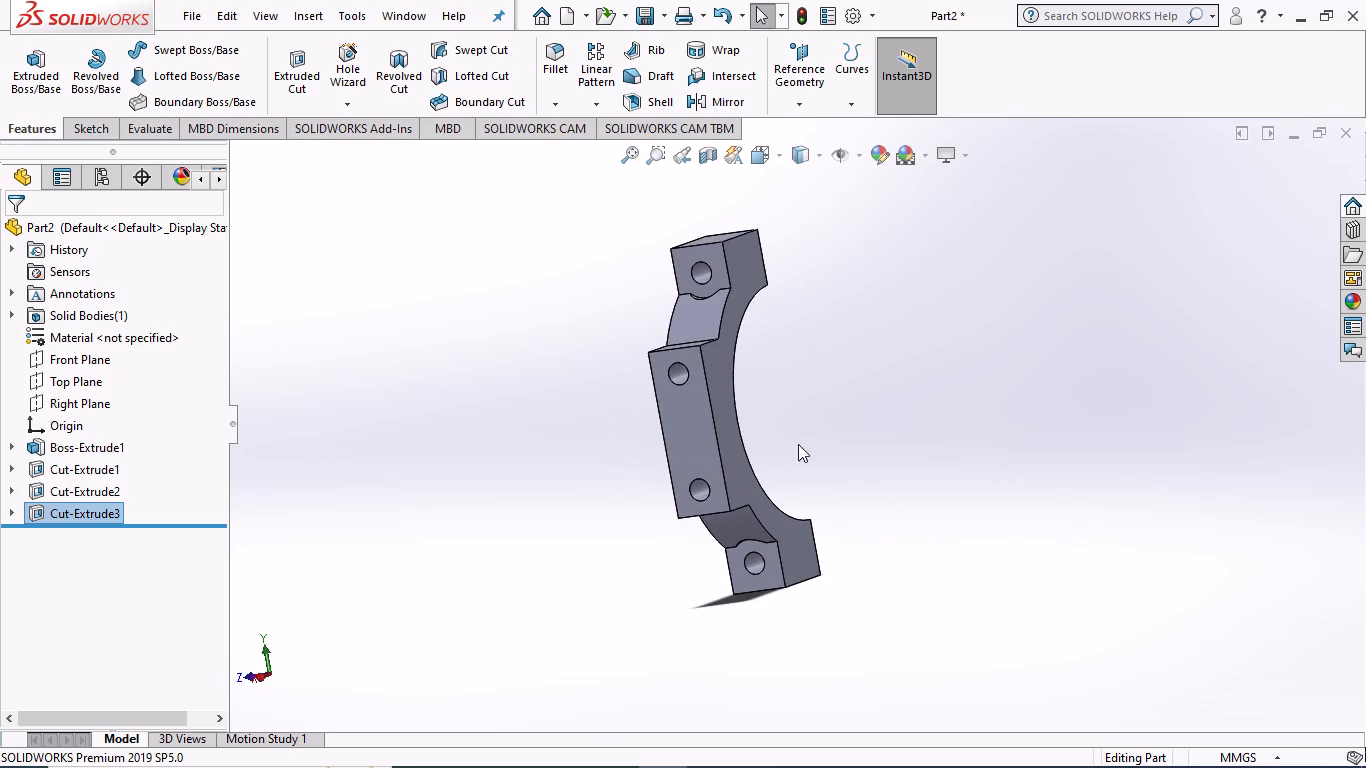
pyautogui.moveTo(767, 424); pyautogui.dragTo(1038, 446, button='middle')
pyautogui.moveTo(535, 371); pyautogui.dragTo(810, 424, button='middle')
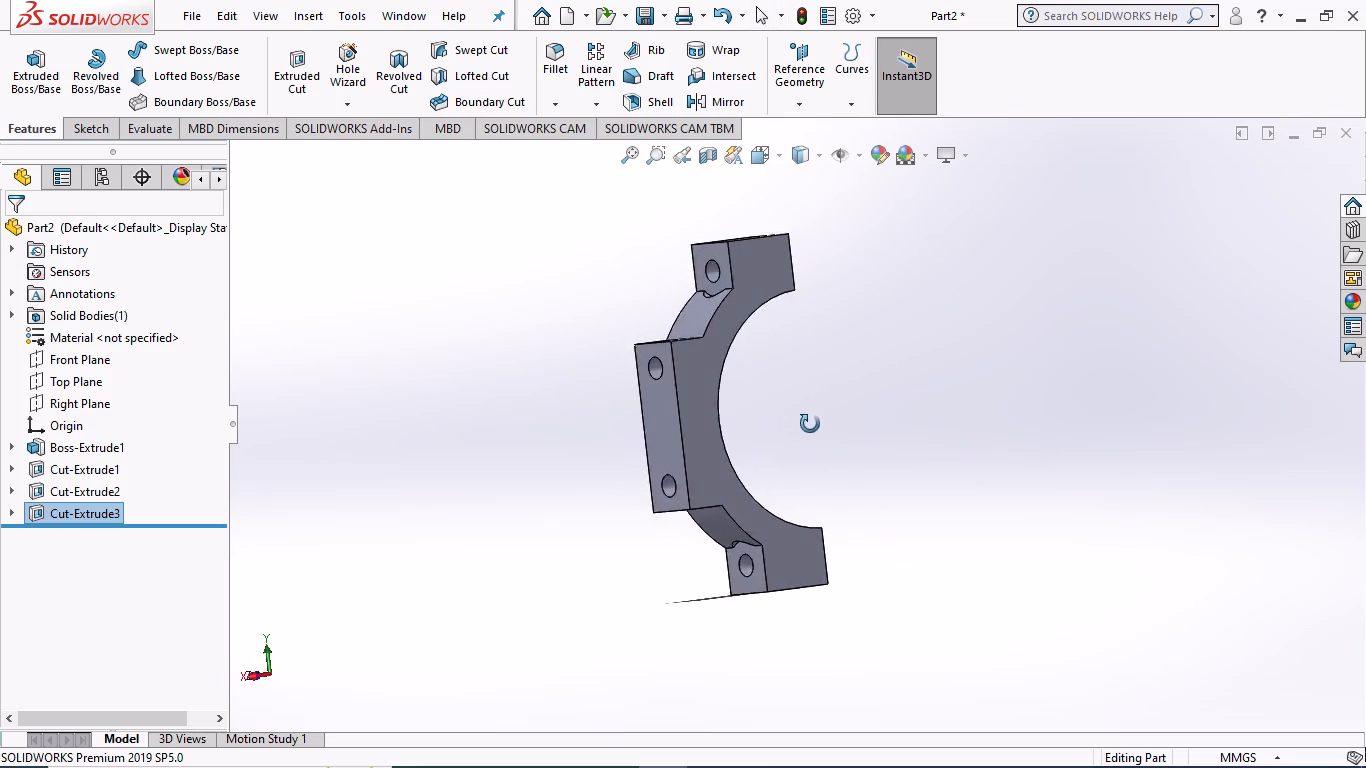
pyautogui.moveTo(810, 424); pyautogui.dragTo(561, 496, button='middle')
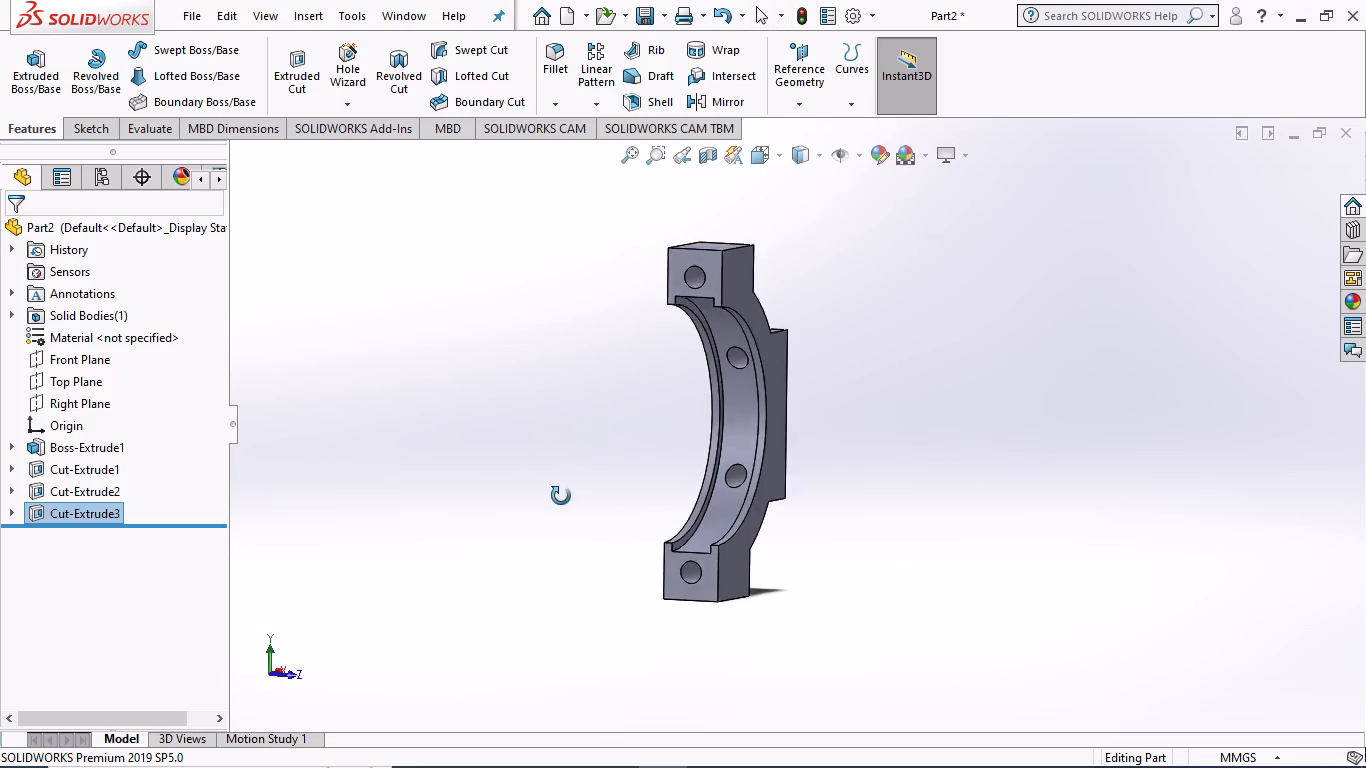
pyautogui.moveTo(561, 496); pyautogui.dragTo(854, 657, button='middle')
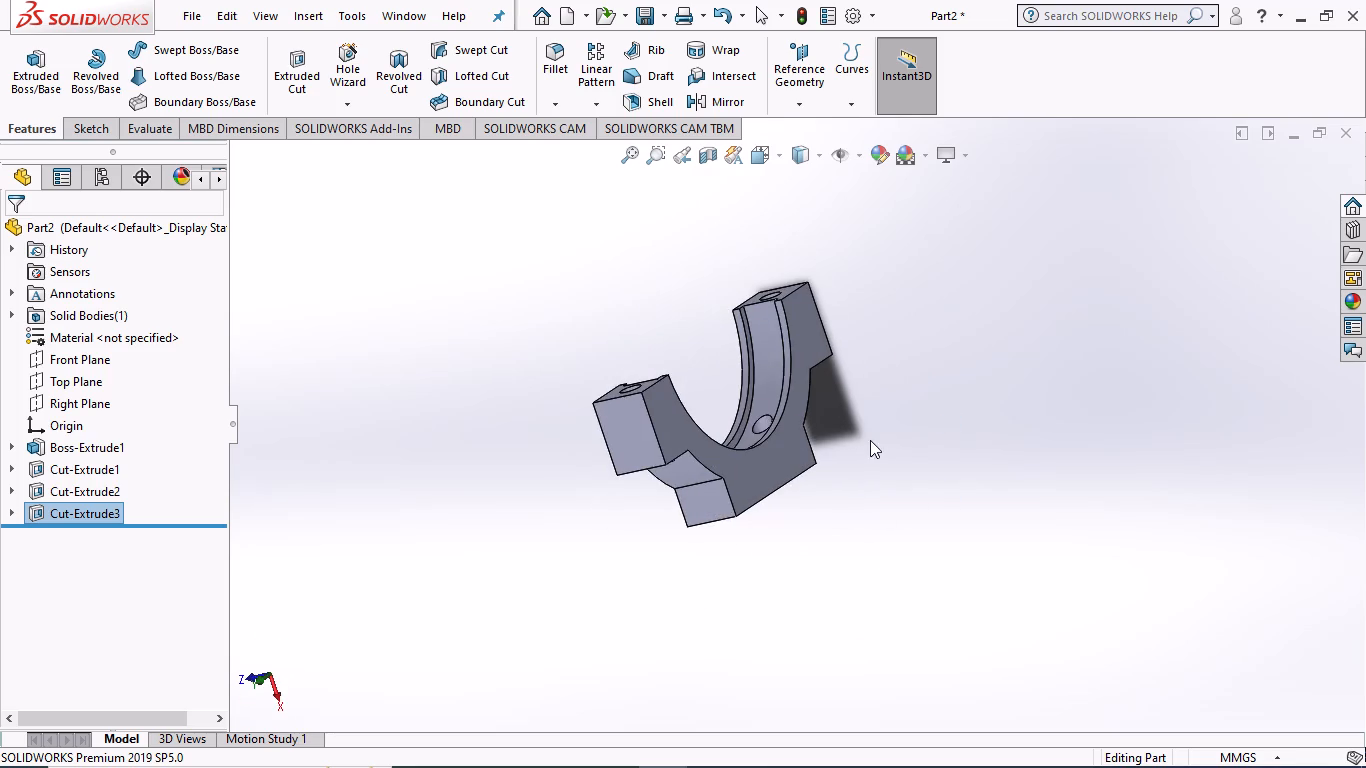
pyautogui.moveTo(885, 431); pyautogui.dragTo(957, 626, button='middle')
pyautogui.moveTo(778, 331); pyautogui.dragTo(759, 423, button='middle')
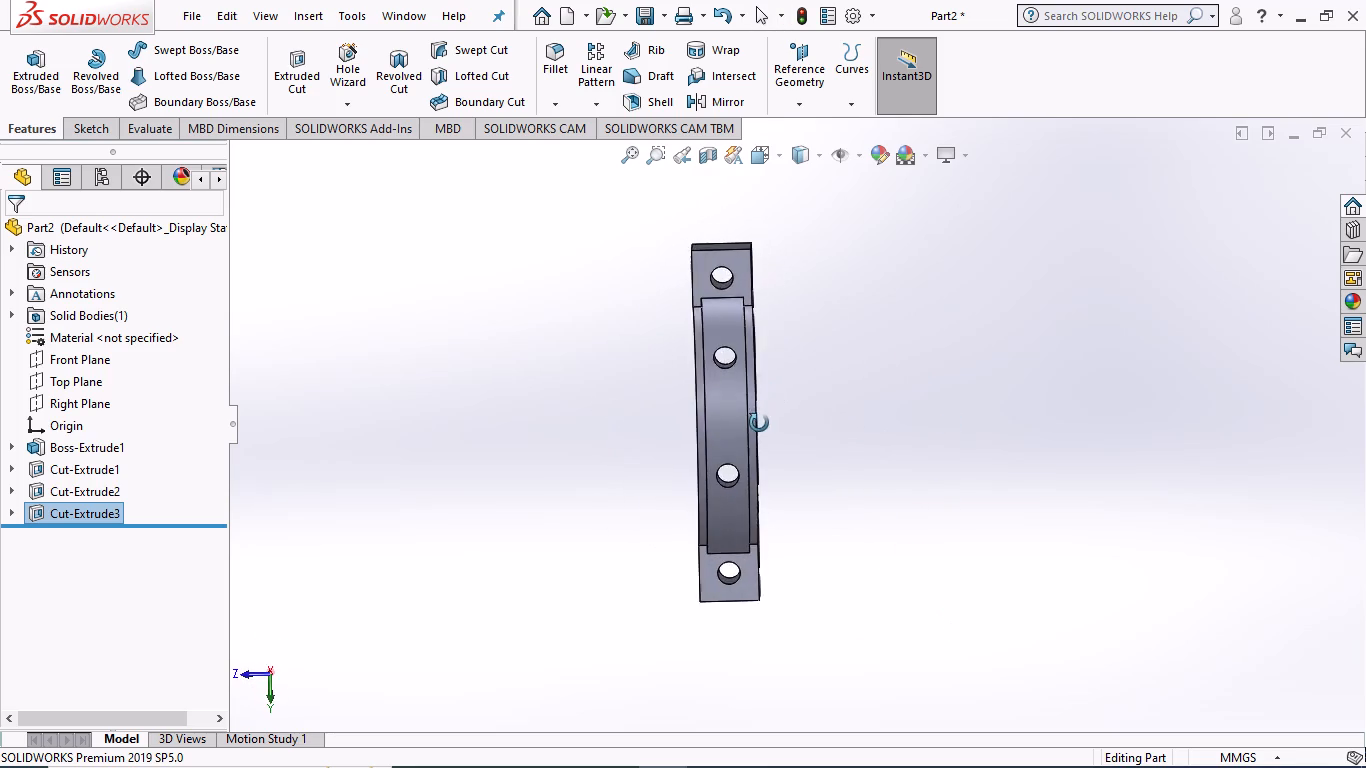
pyautogui.moveTo(759, 423); pyautogui.dragTo(979, 384, button='middle')
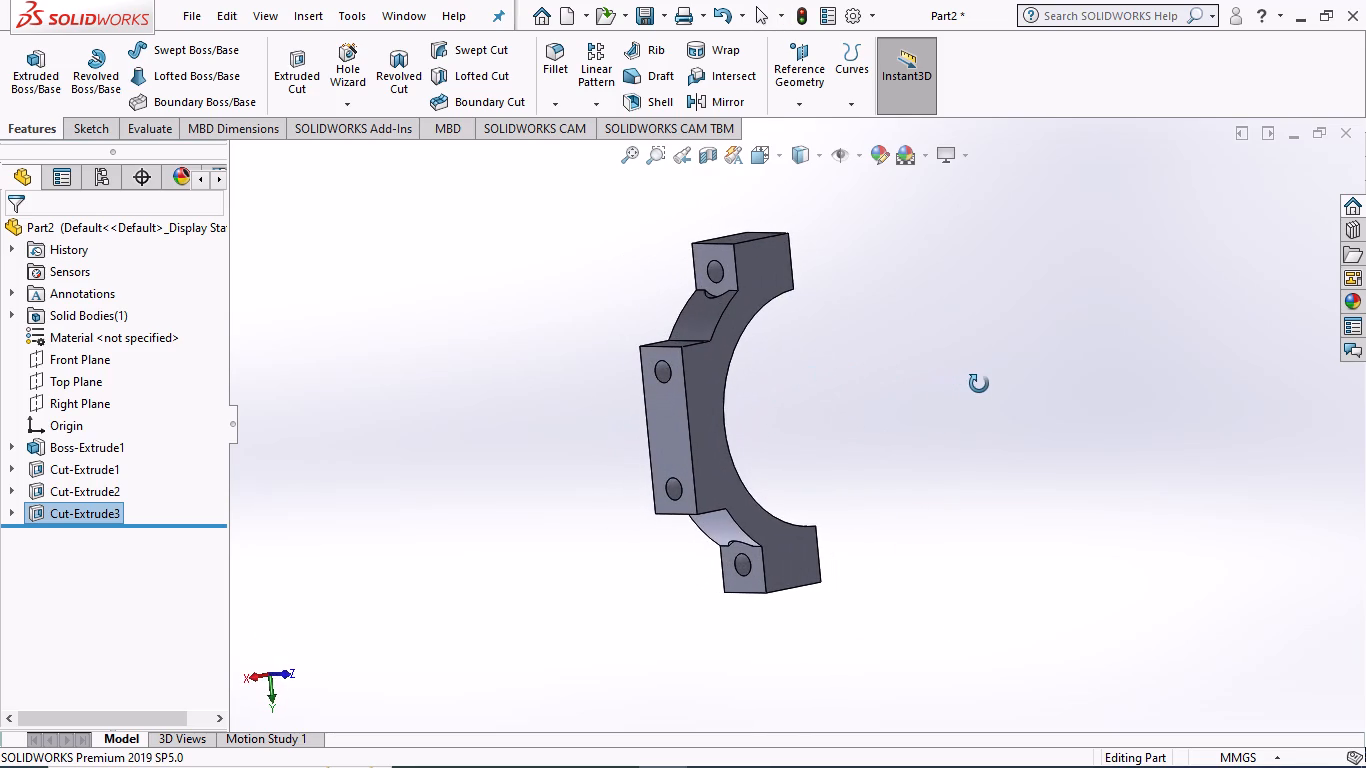
pyautogui.moveTo(979, 384); pyautogui.dragTo(995, 375, button='middle')
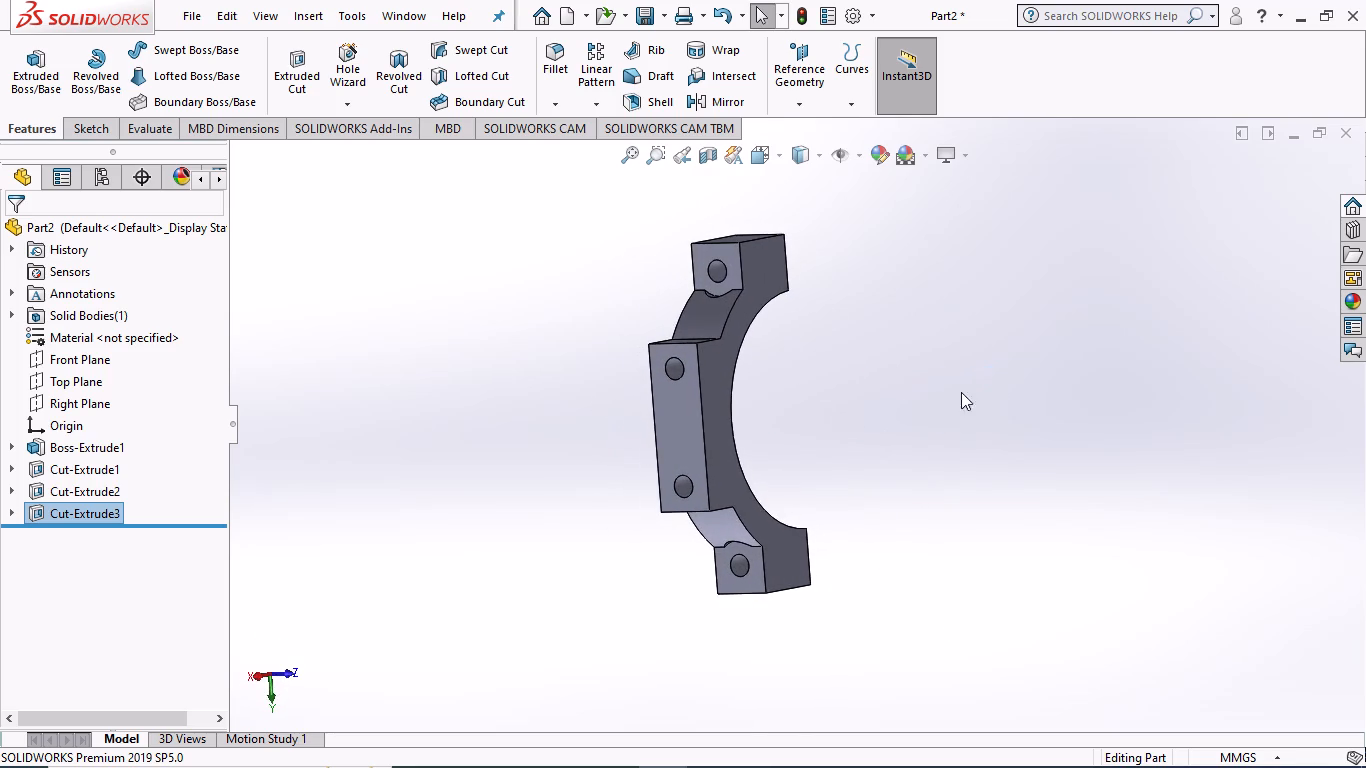
pyautogui.scroll(1, 861, 409)
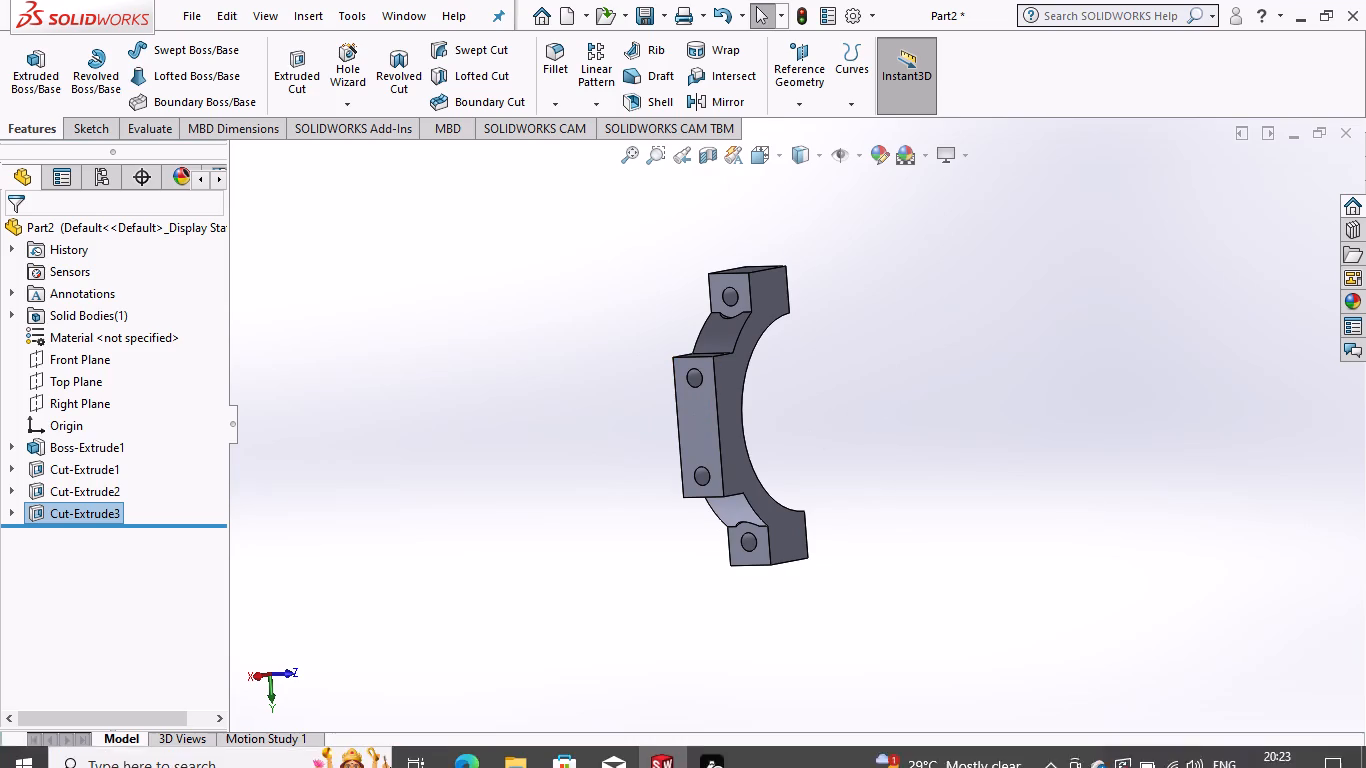
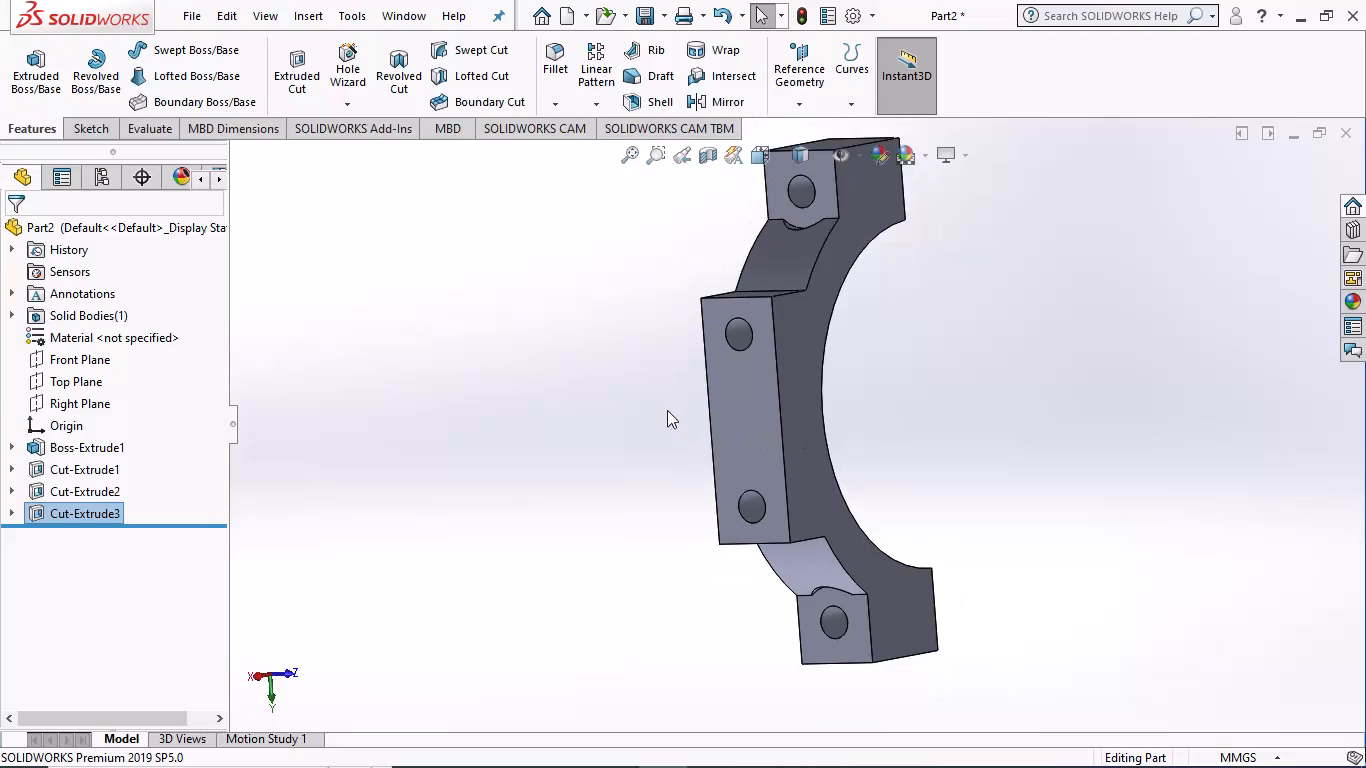
# Examine the half-ring clamp part from all sides, including its outer block, holes and inner groove.
pyautogui.scroll(1, 603, 395)
pyautogui.middleClick(603, 395)
pyautogui.moveTo(603, 395); pyautogui.dragTo(720, 410, button='middle')
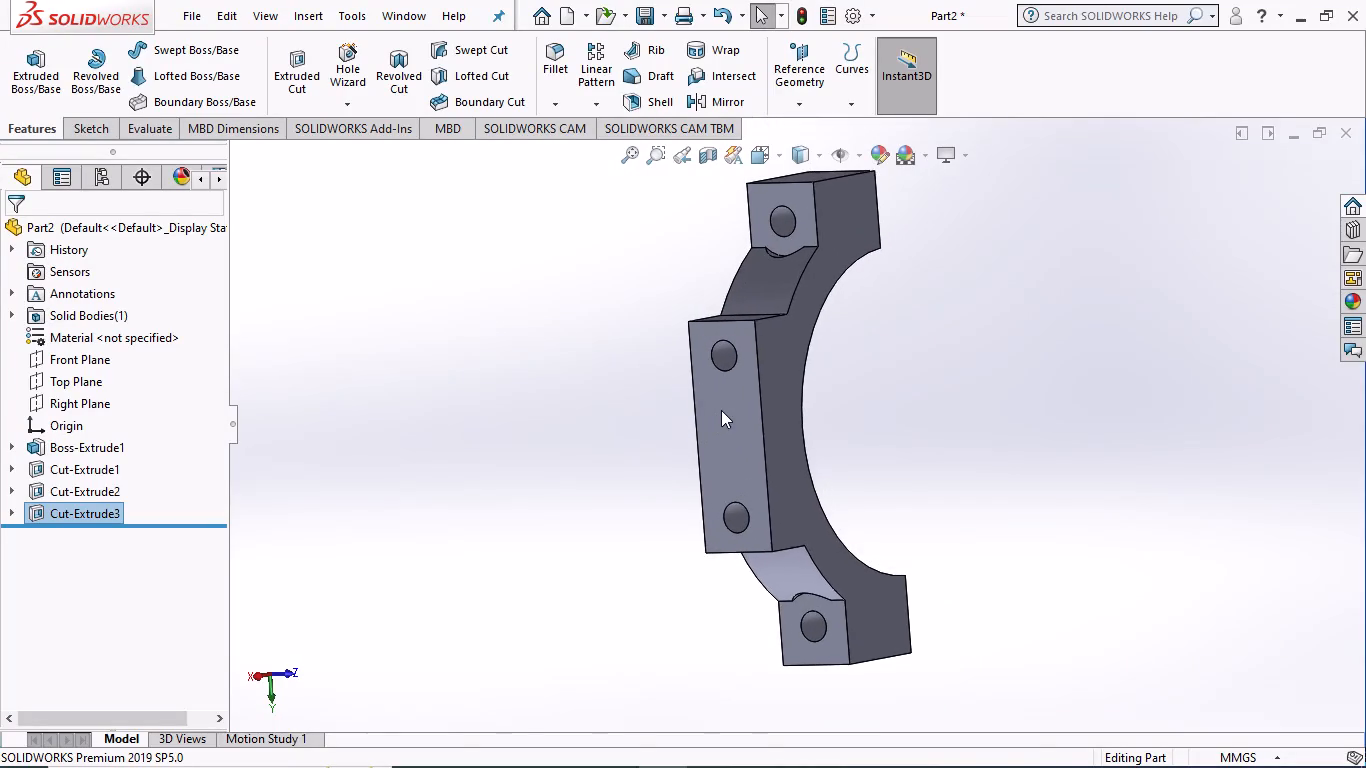
pyautogui.moveTo(837, 442); pyautogui.dragTo(1109, 393, button='middle')
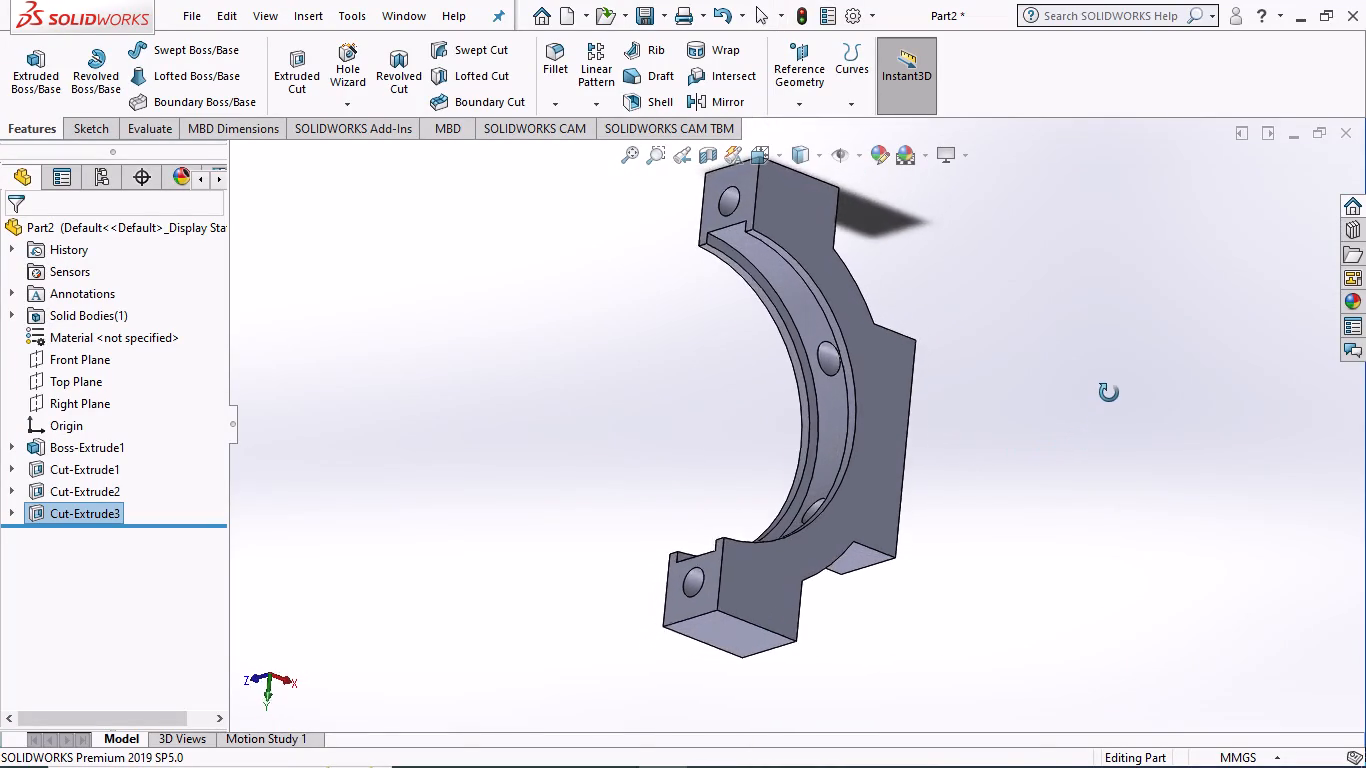
pyautogui.moveTo(1109, 393); pyautogui.dragTo(1143, 508, button='middle')
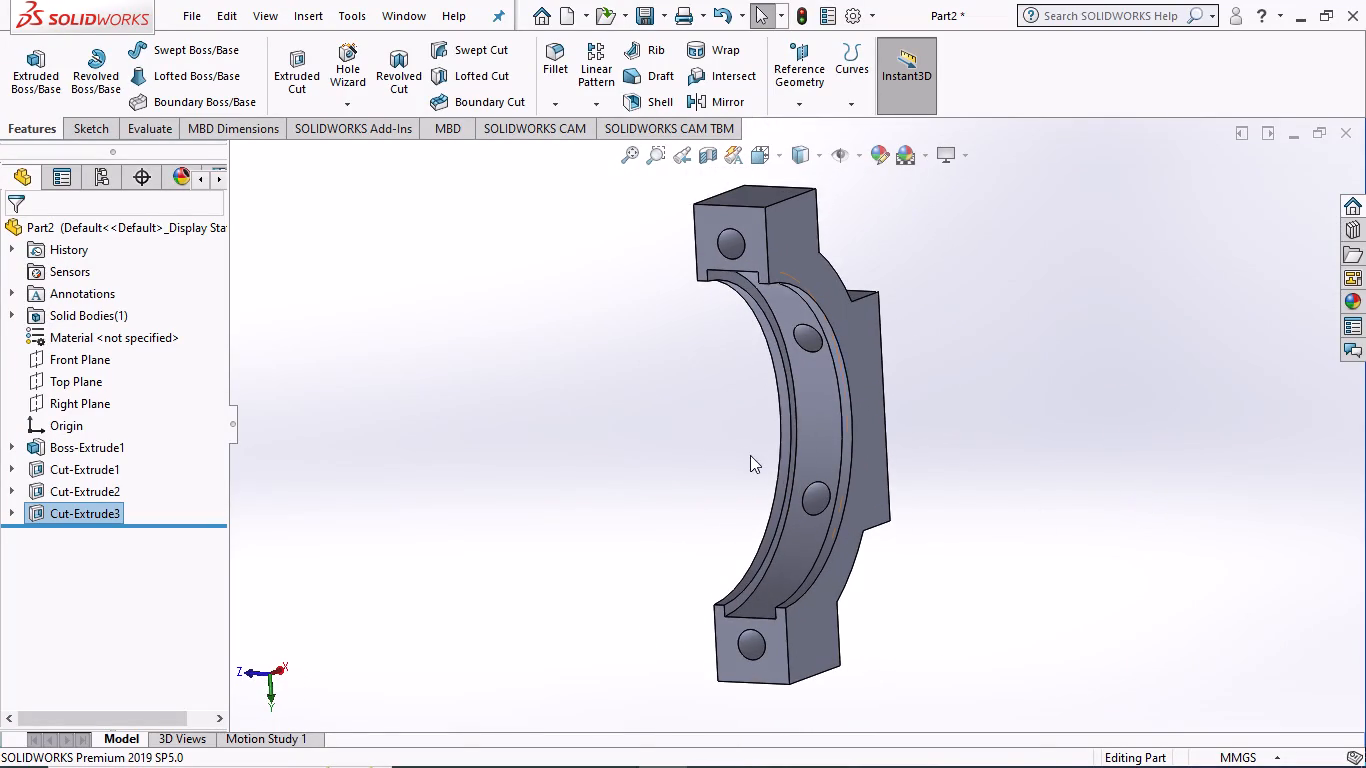
pyautogui.moveTo(659, 411); pyautogui.dragTo(720, 163, button='middle')
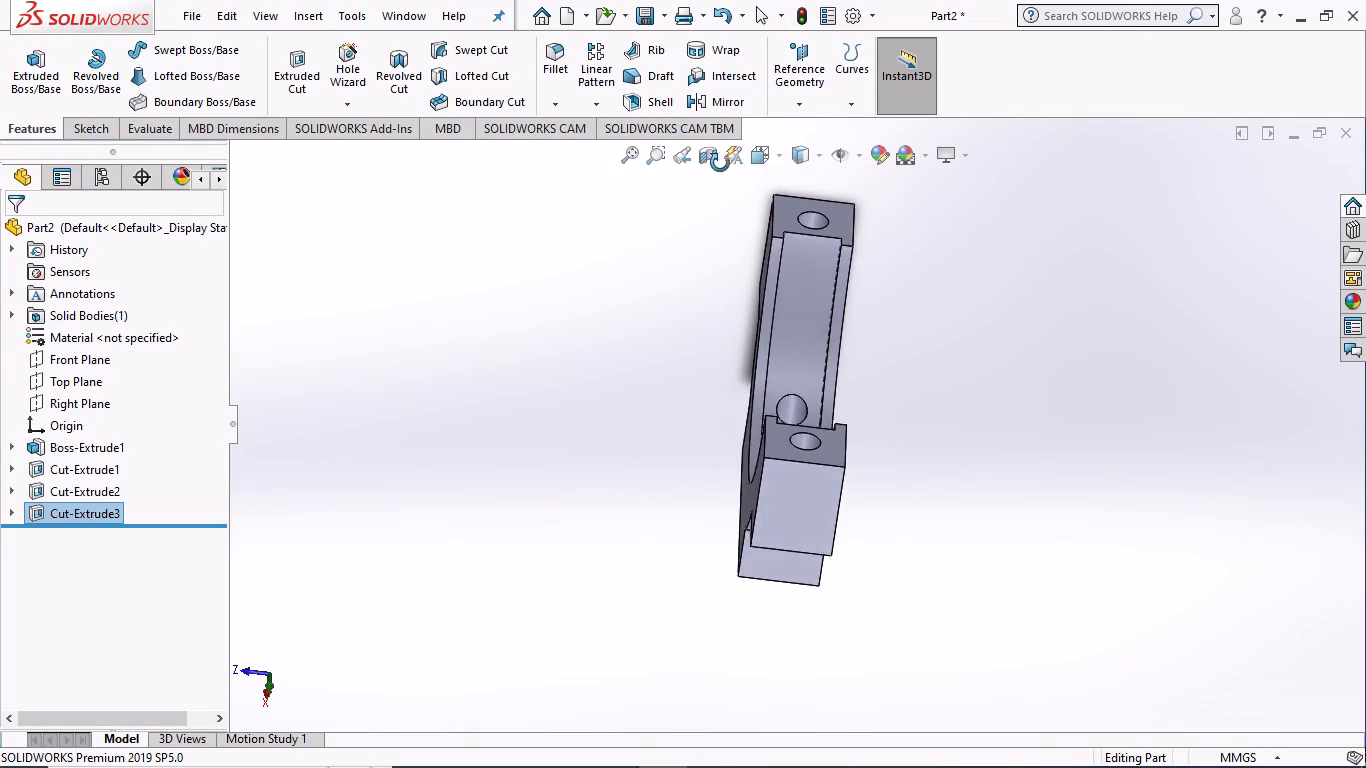
pyautogui.moveTo(720, 163); pyautogui.dragTo(776, 413, button='middle')
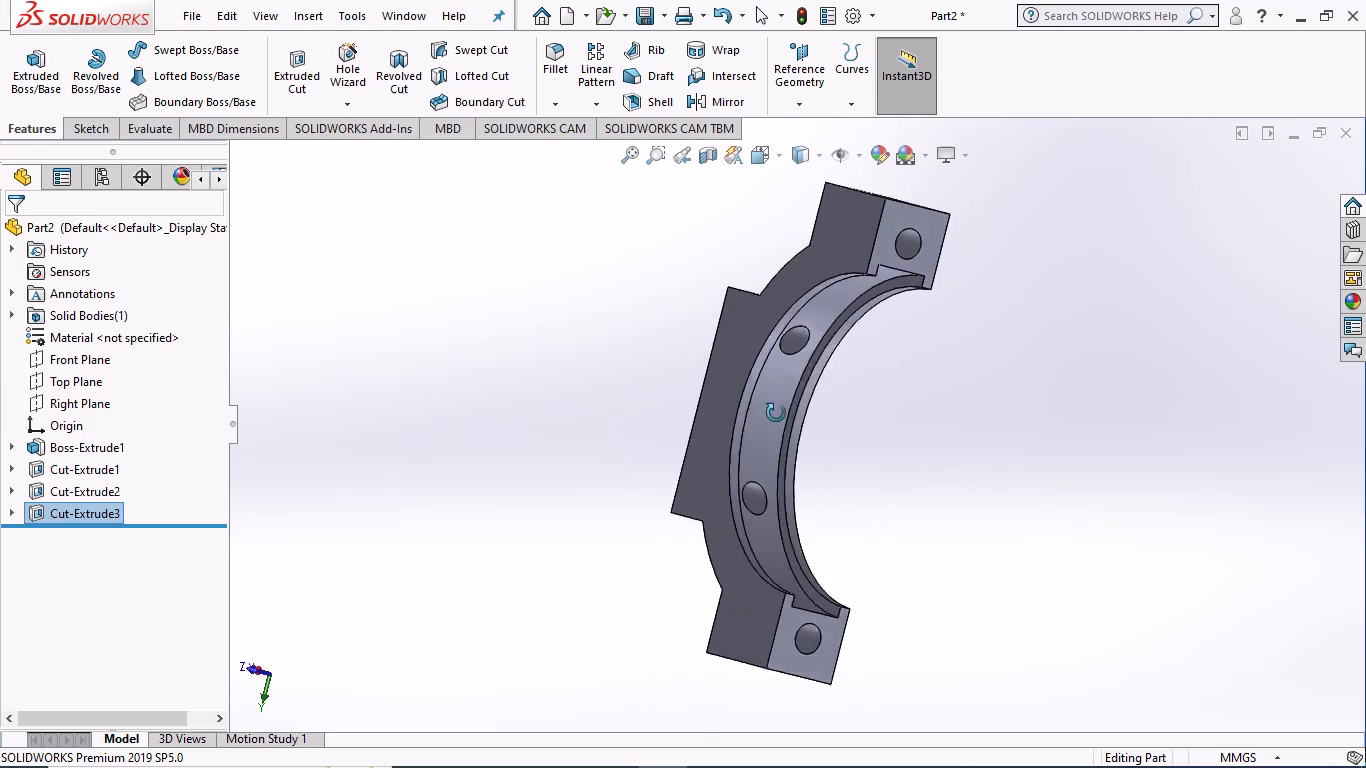
pyautogui.moveTo(776, 413); pyautogui.dragTo(712, 409, button='middle')
pyautogui.moveTo(605, 377); pyautogui.dragTo(601, 356, button='middle')
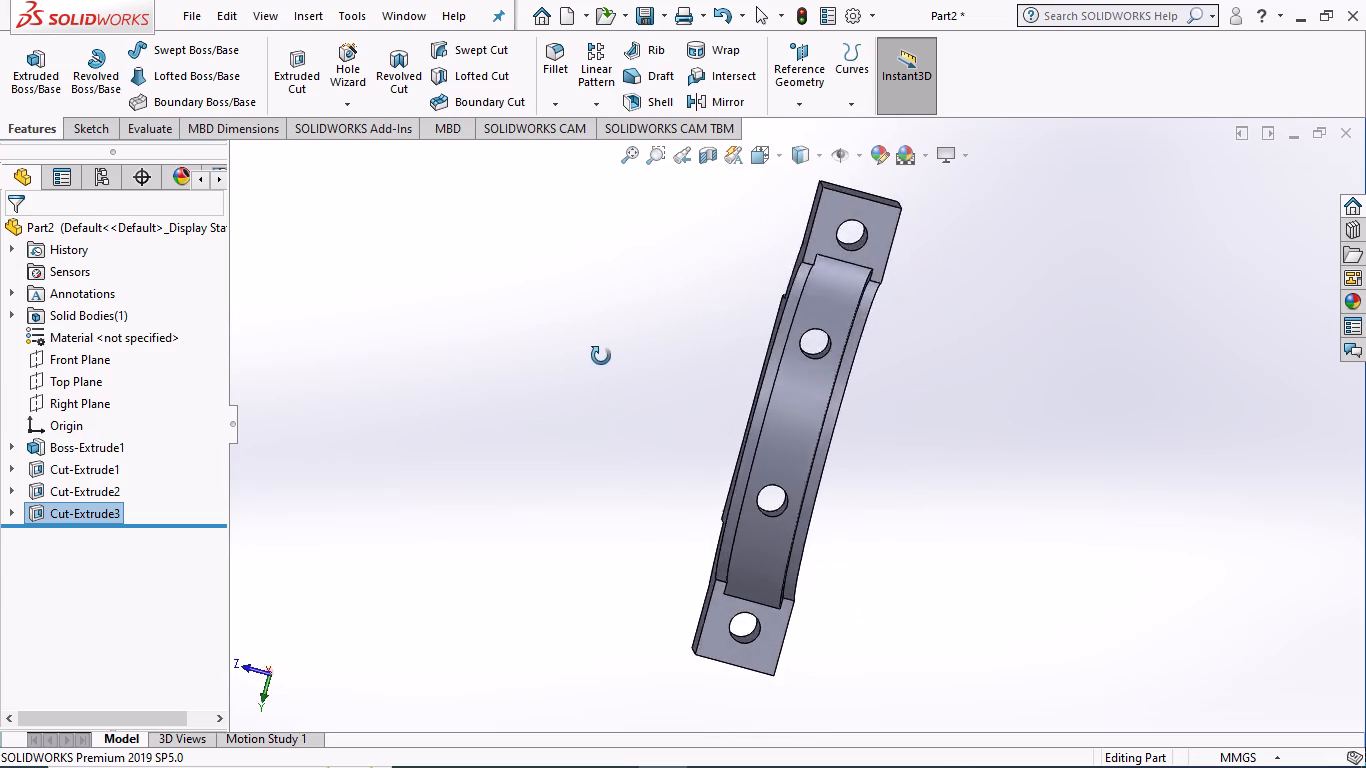
pyautogui.moveTo(601, 356); pyautogui.dragTo(586, 359, button='middle')
pyautogui.moveTo(583, 353); pyautogui.dragTo(616, 340, button='middle')
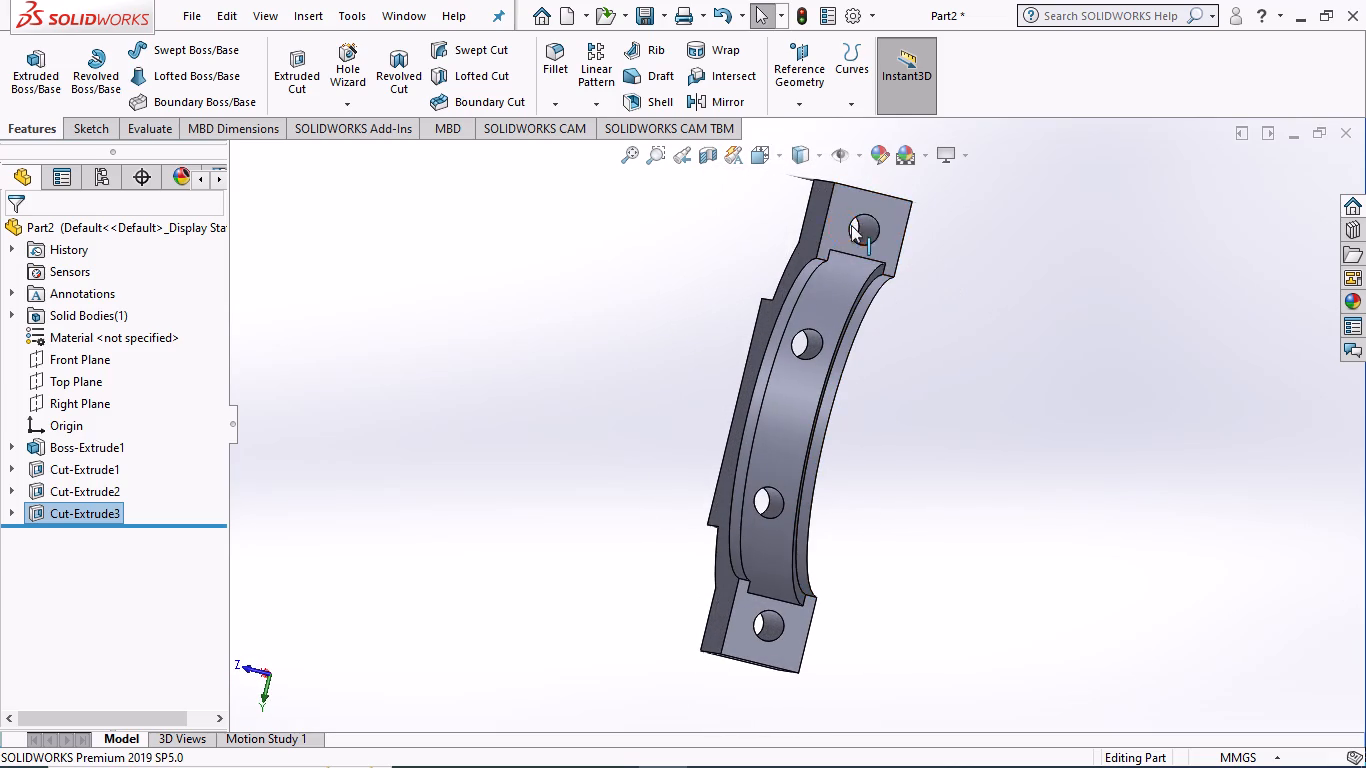
# Open a new sketch on the Right Plane and view it from the left, facing the inner groove.
pyautogui.click(91, 401)
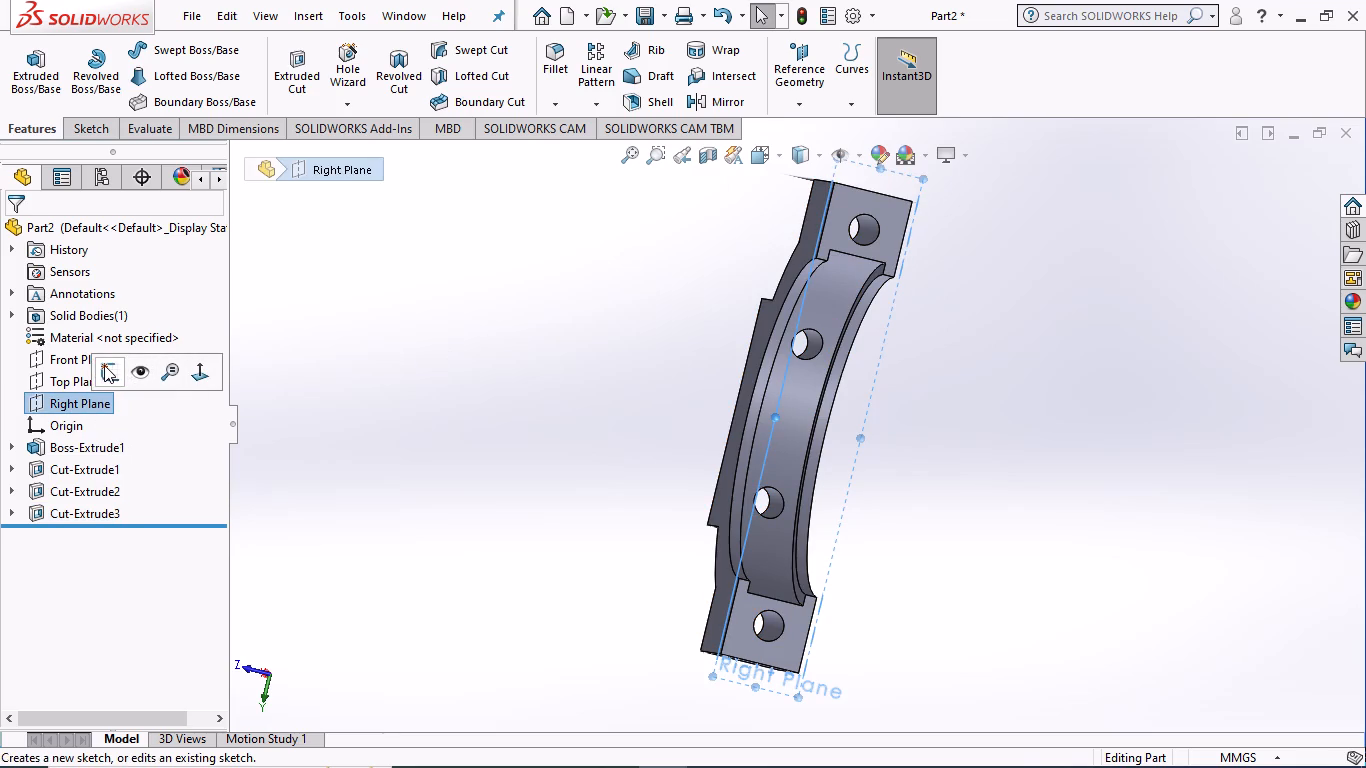
pyautogui.click(104, 365)
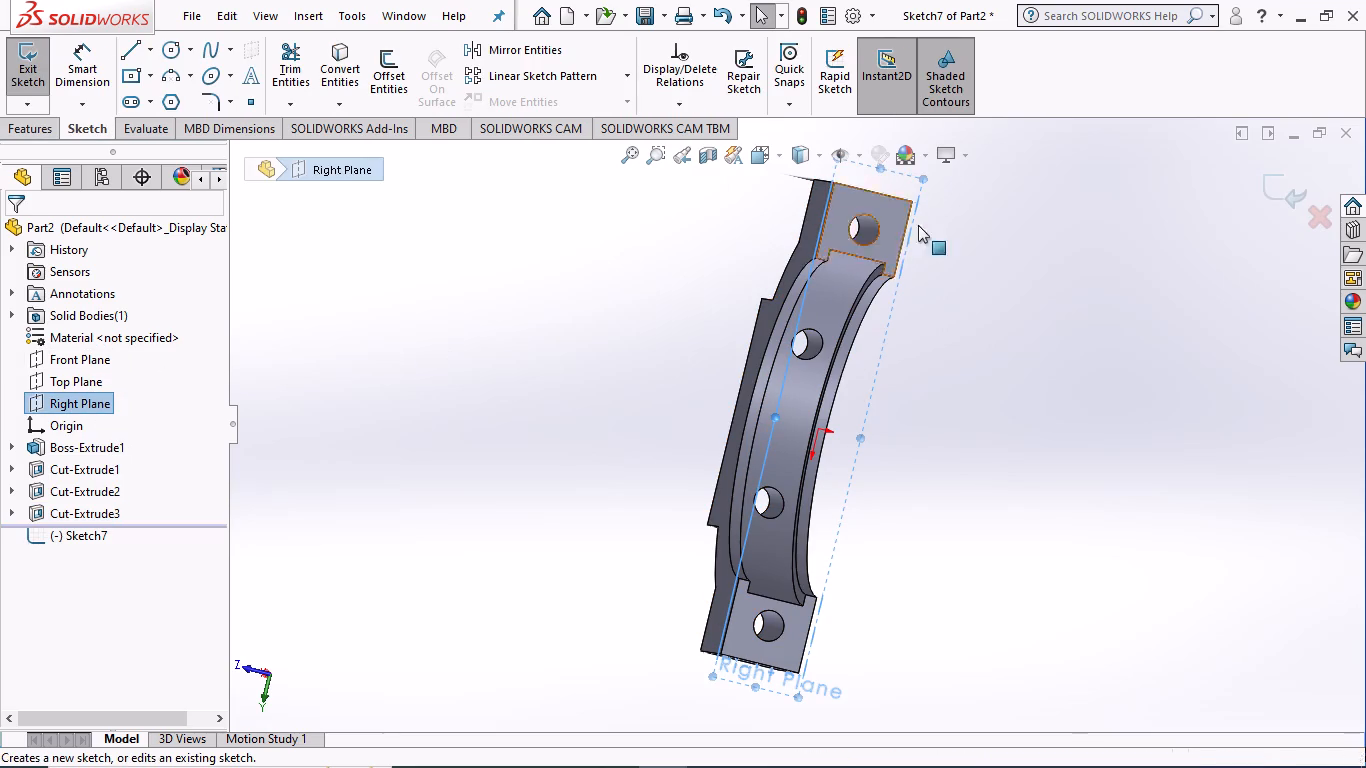
pyautogui.click(768, 159)
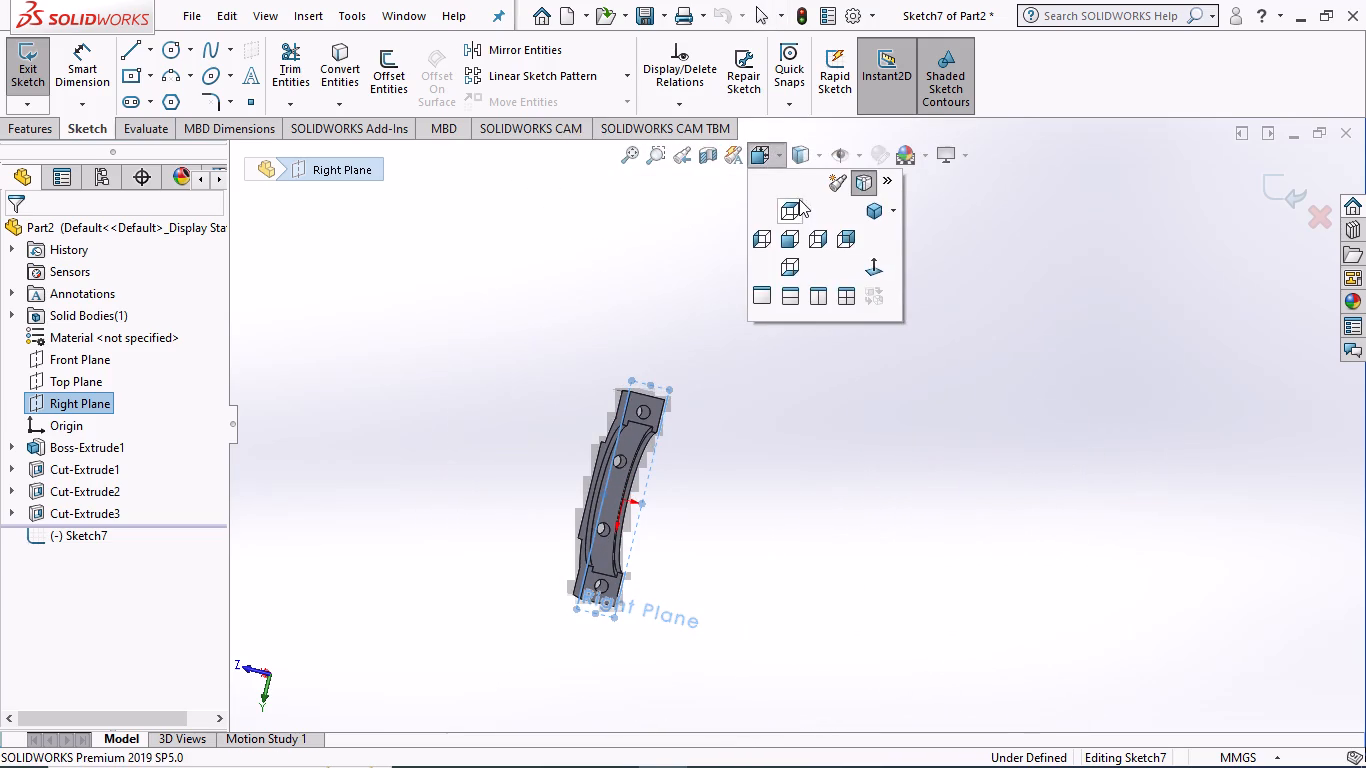
pyautogui.click(816, 232)
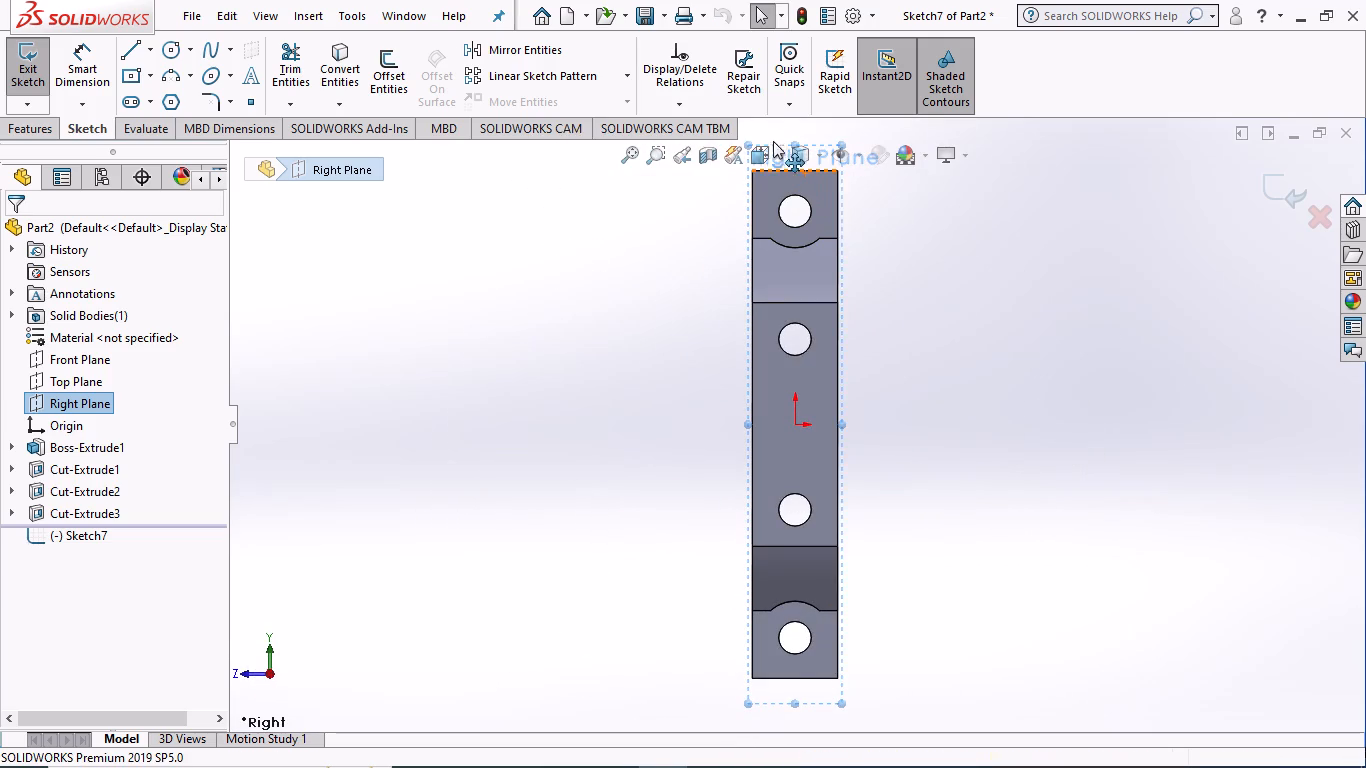
pyautogui.click(768, 156)
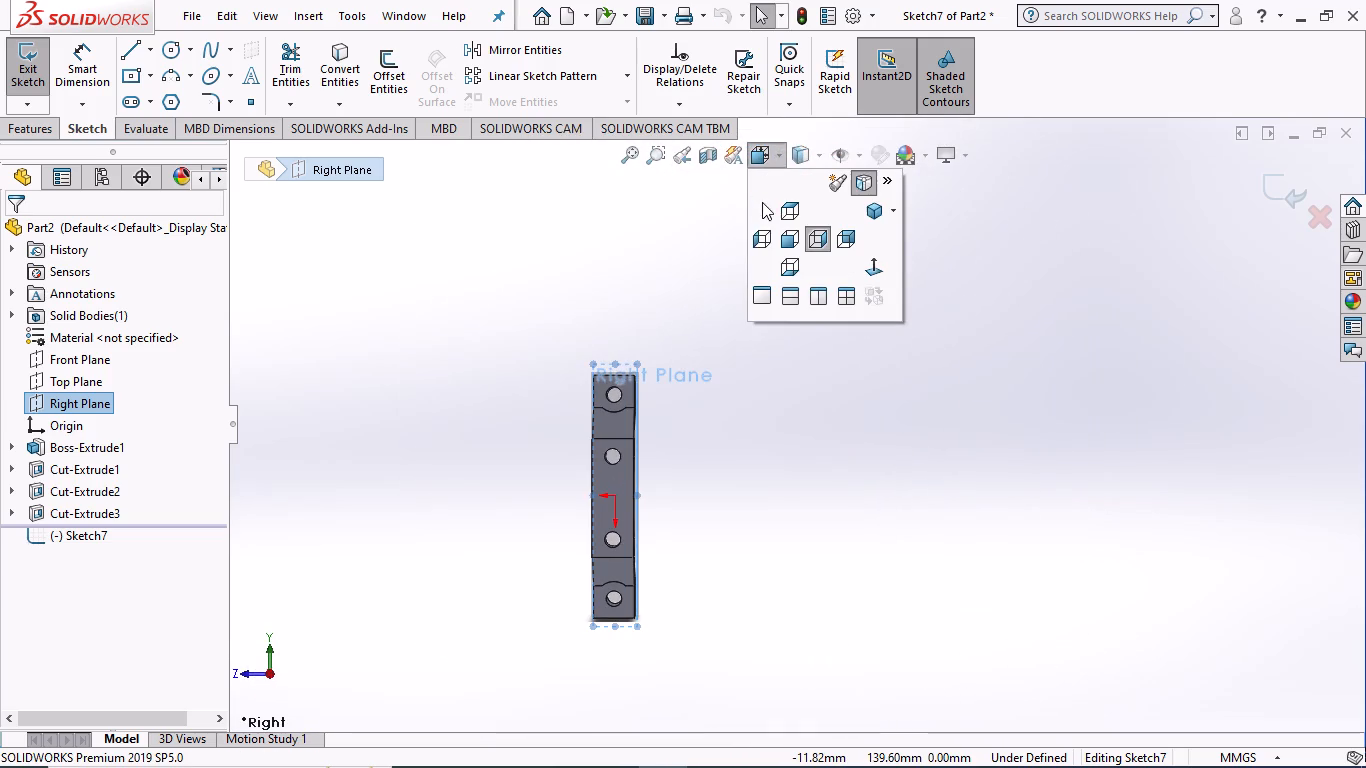
pyautogui.click(758, 236)
pyautogui.scroll(-1, 778, 309)
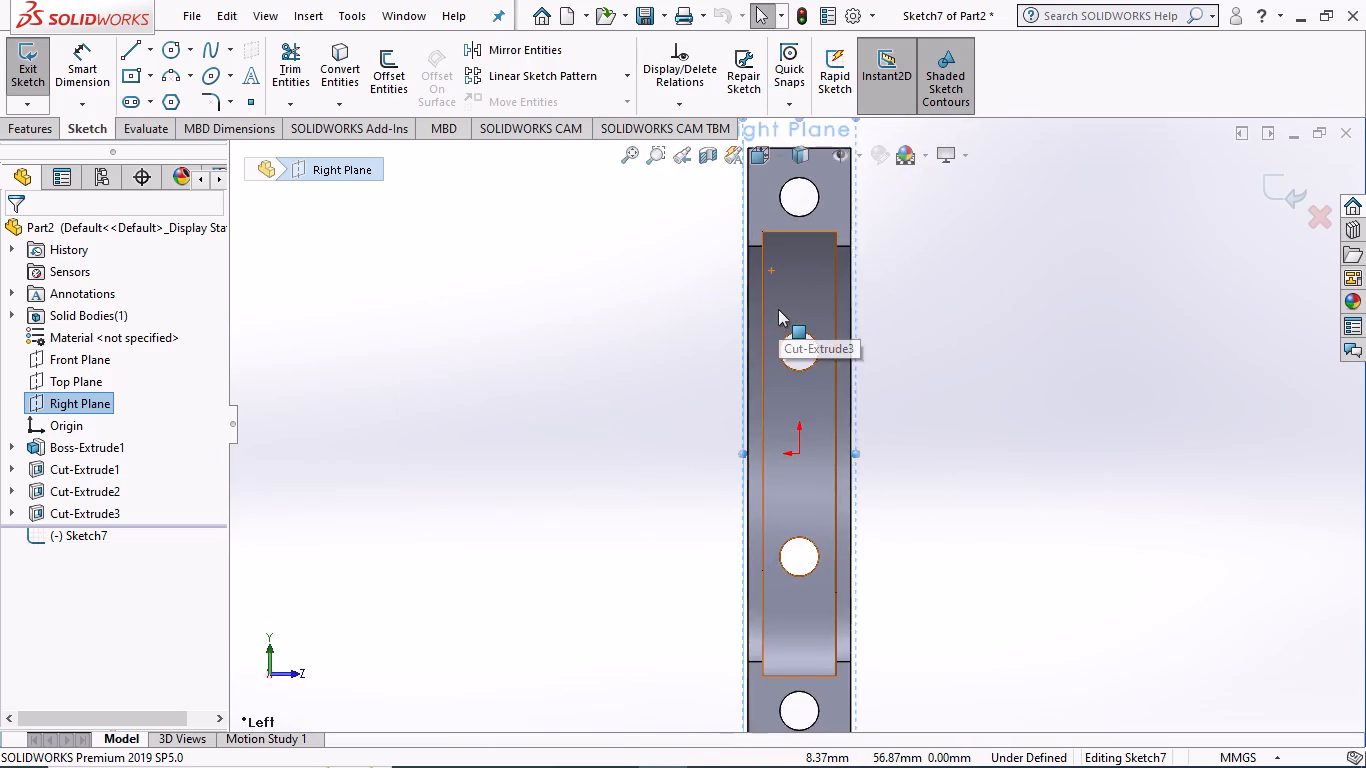
pyautogui.scroll(1, 778, 308)
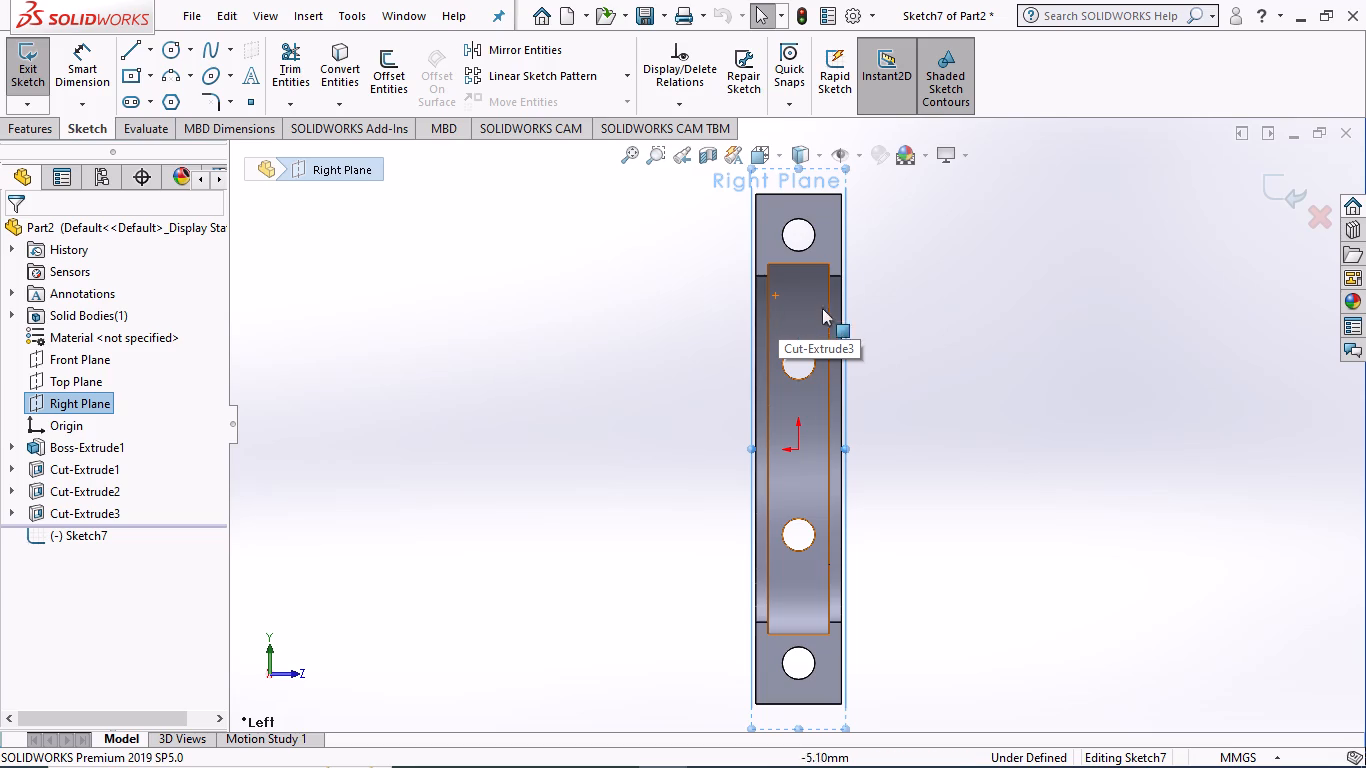
# Sketch a three-line open profile around the upper end hole, starting and ending on the groove's corners, about 27 mm high and 30 mm wide.
pyautogui.click(124, 48)
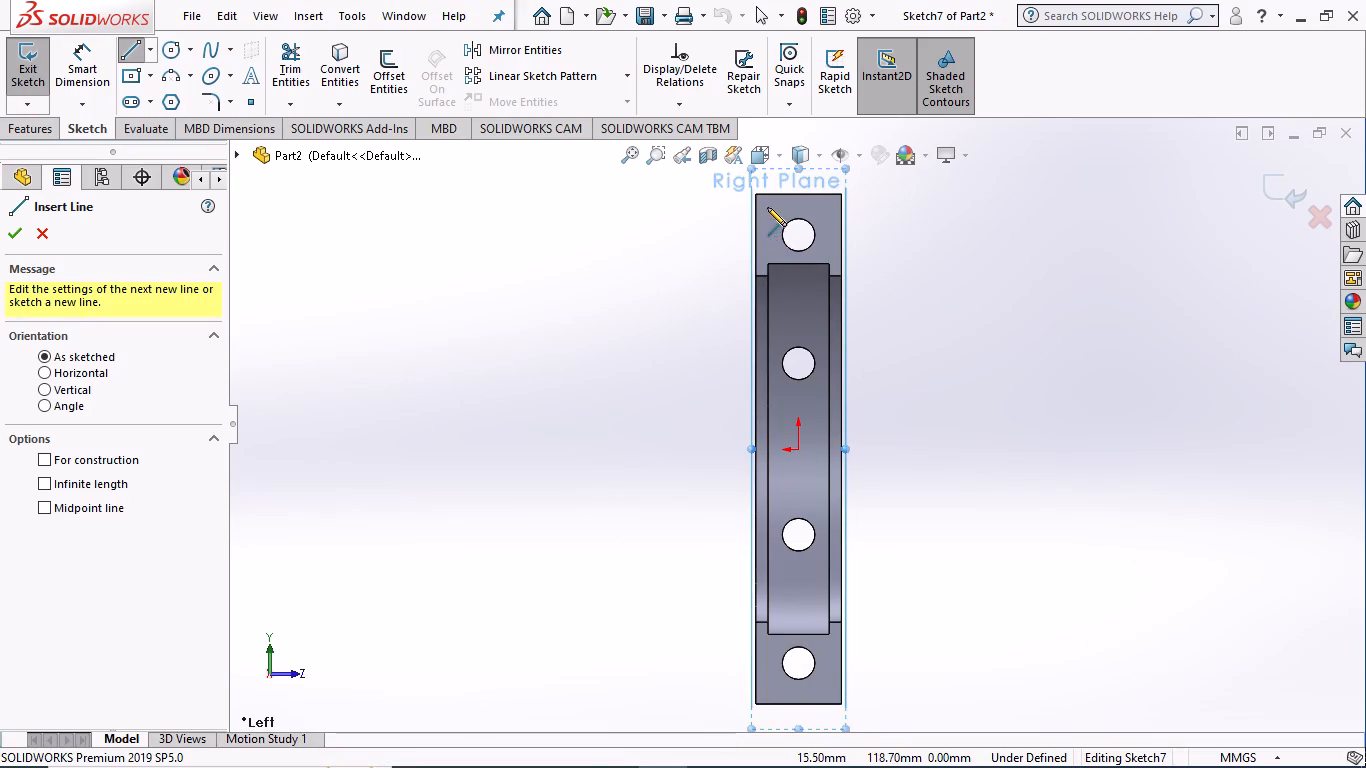
pyautogui.click(769, 263)
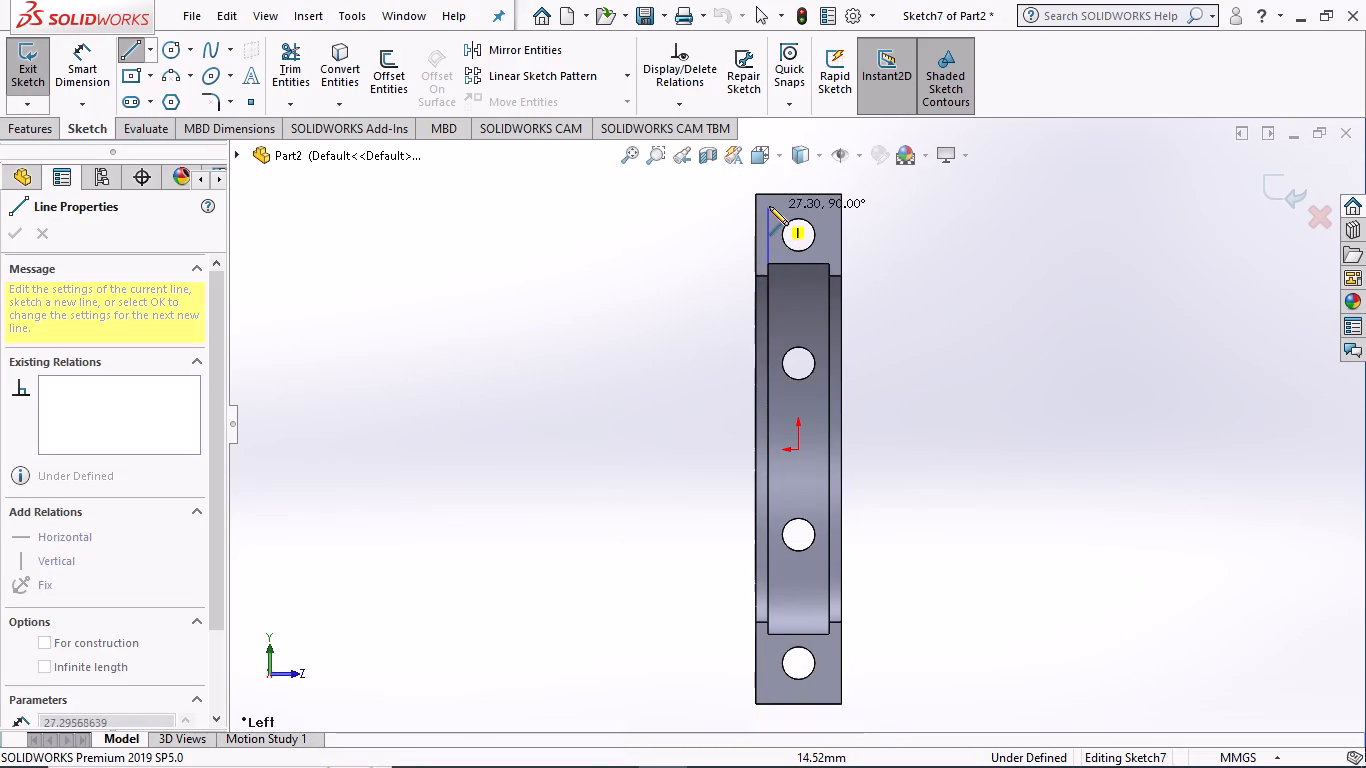
pyautogui.click(769, 209)
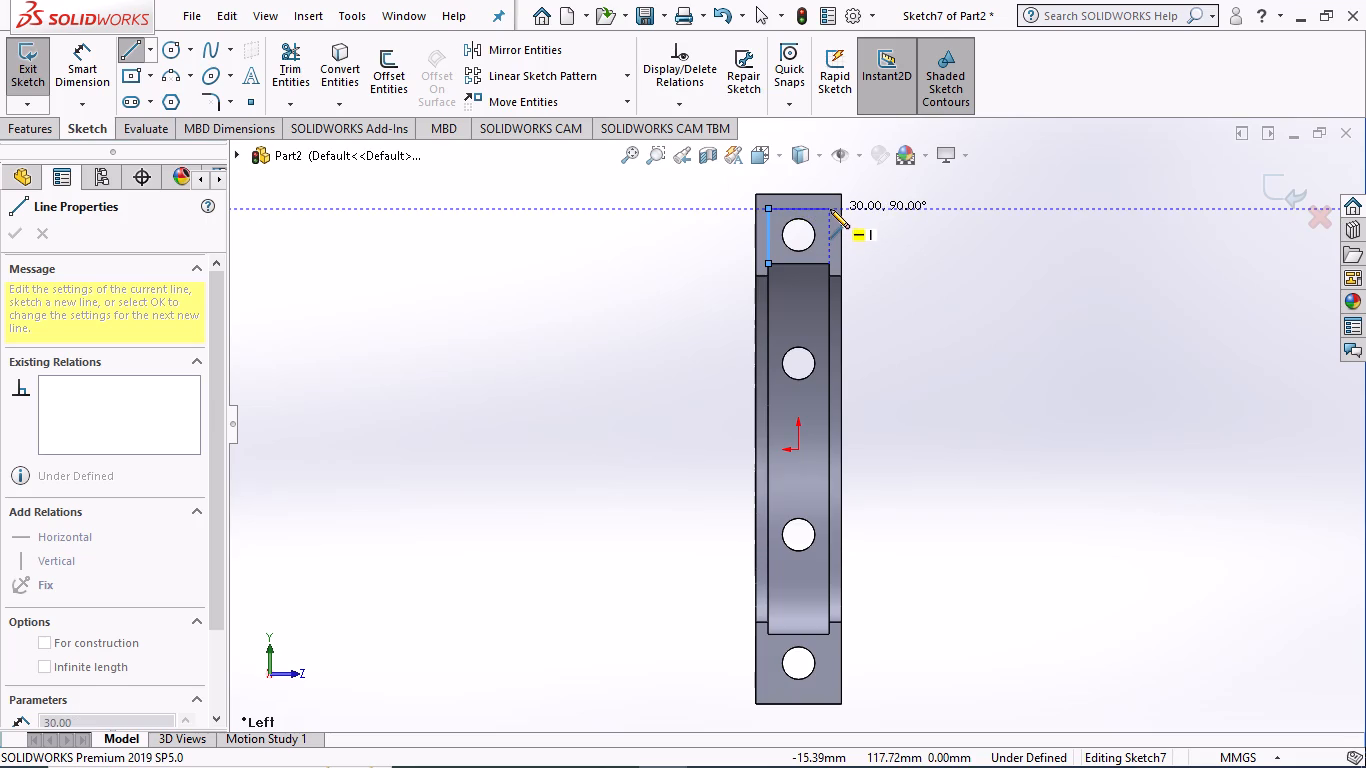
pyautogui.click(830, 209)
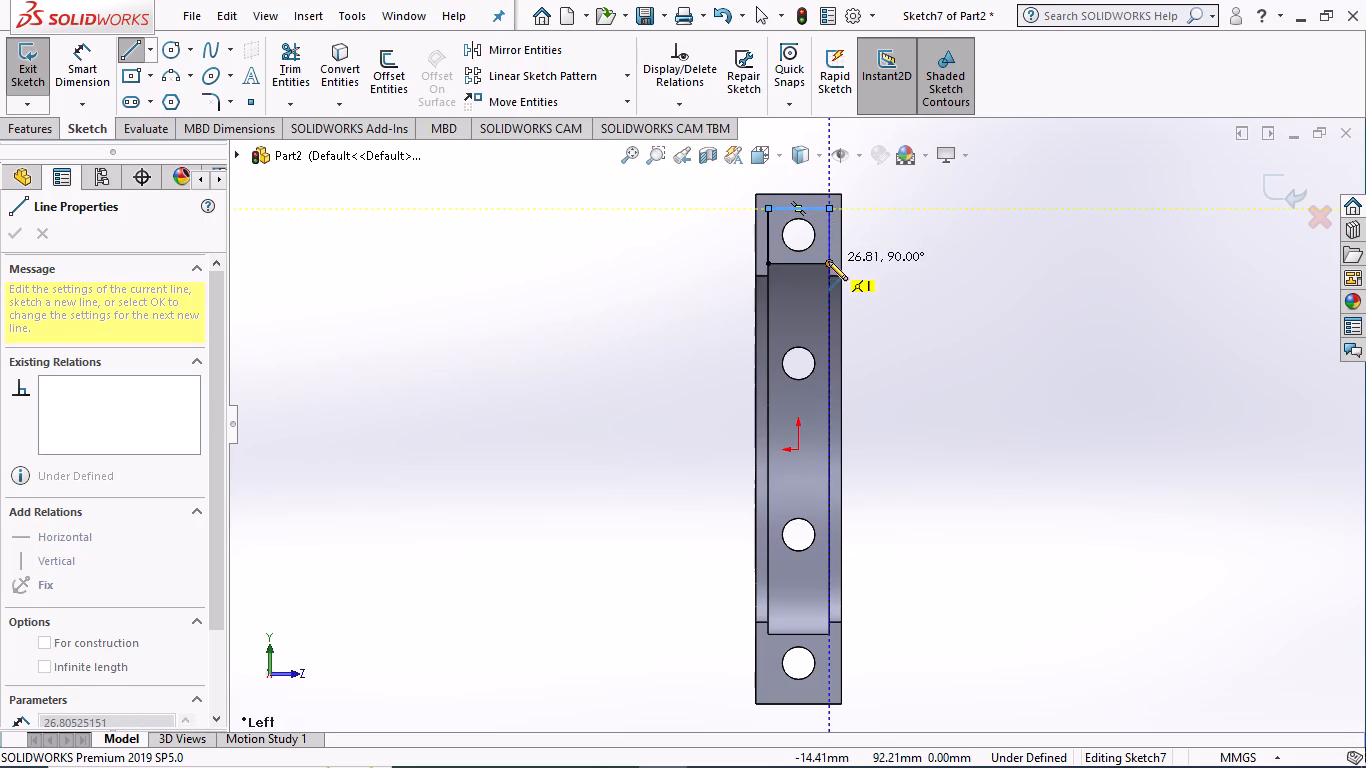
pyautogui.click(828, 261)
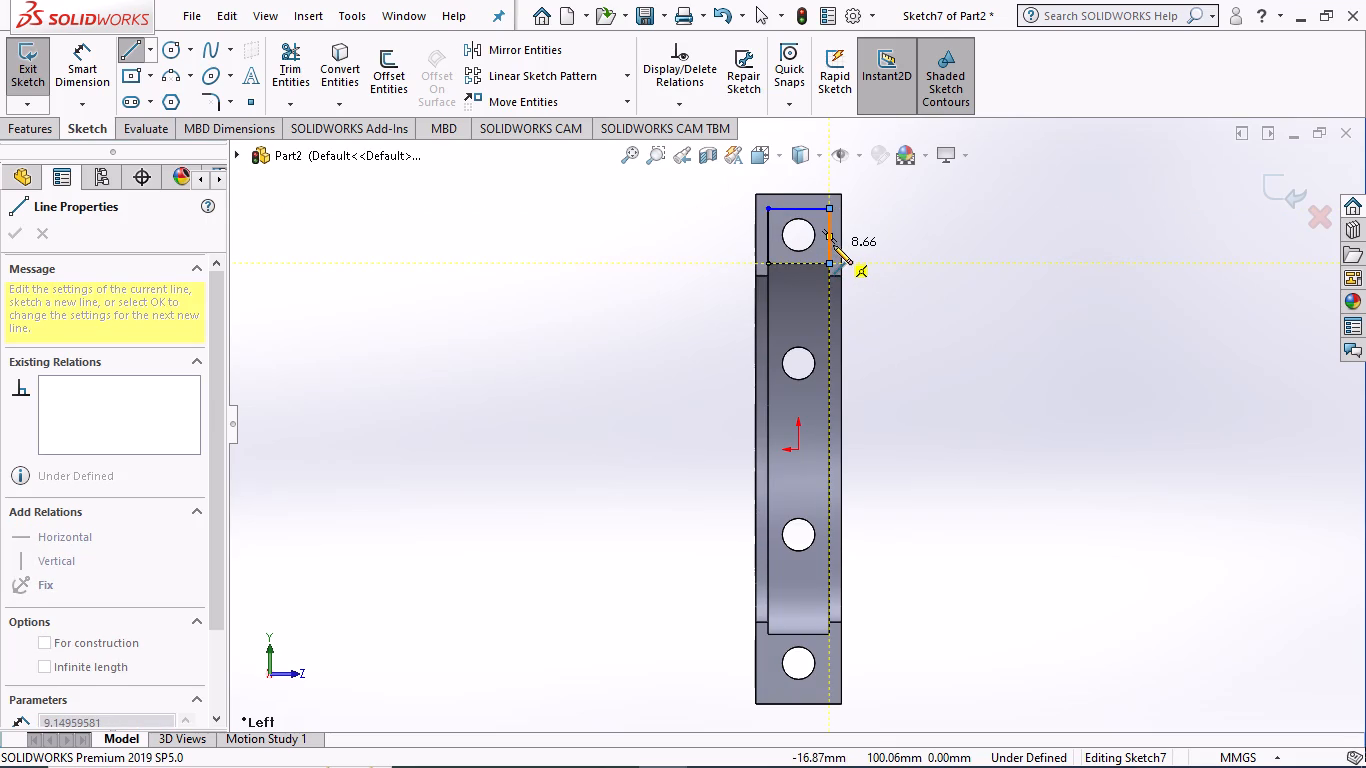
pyautogui.press('Escape')
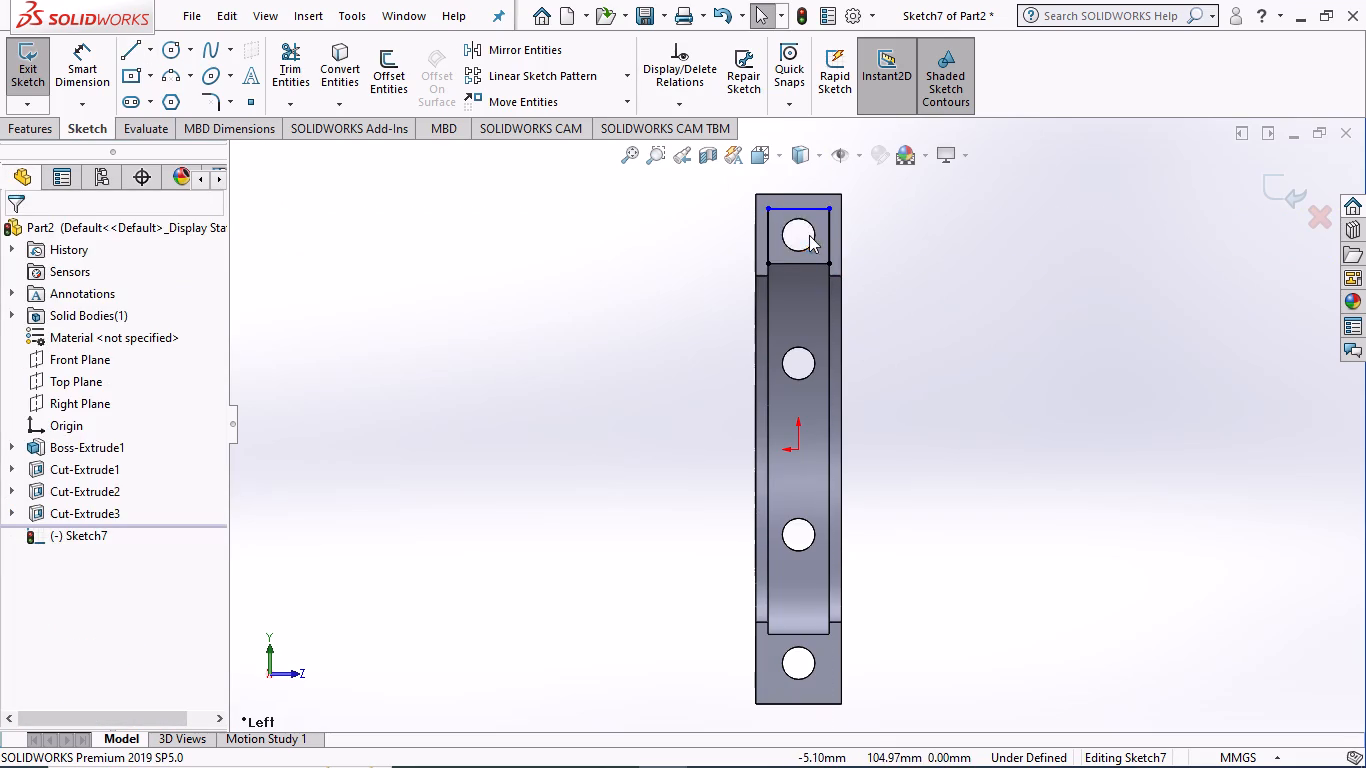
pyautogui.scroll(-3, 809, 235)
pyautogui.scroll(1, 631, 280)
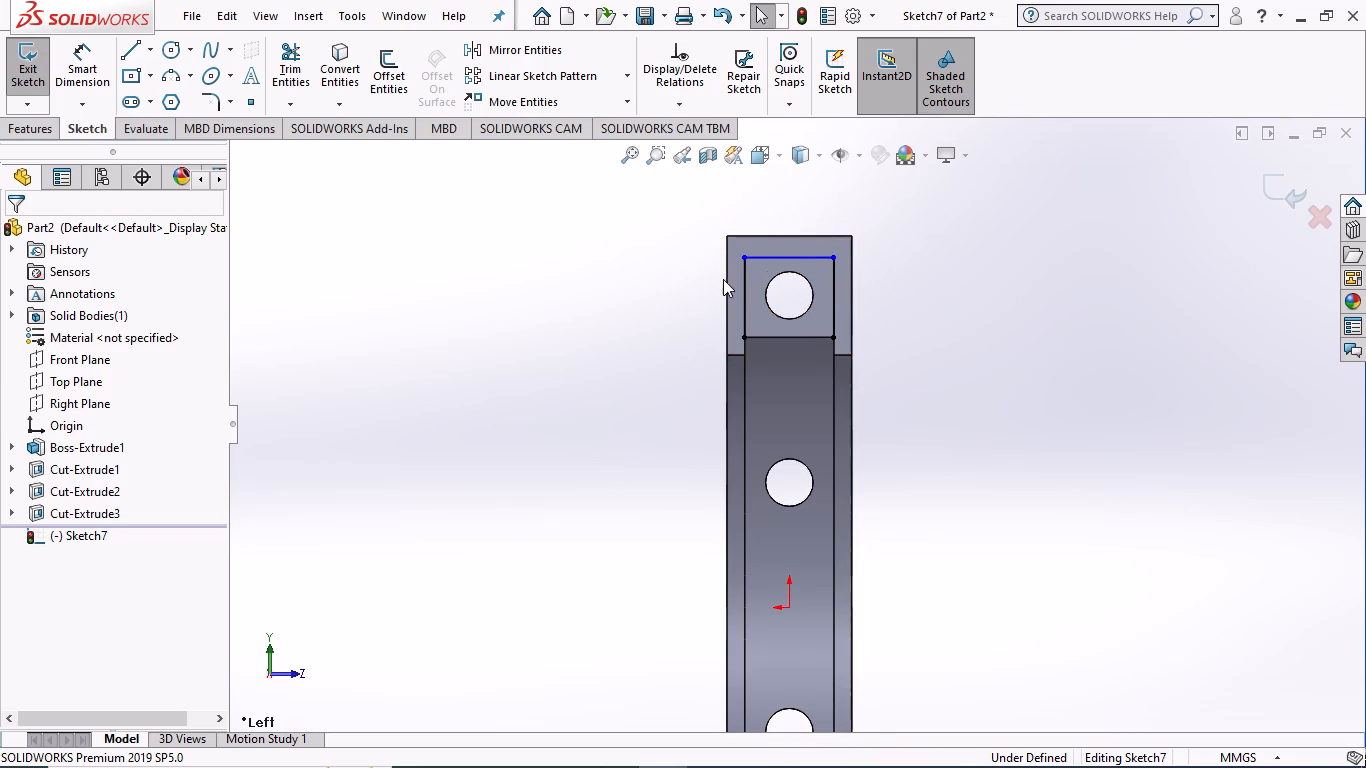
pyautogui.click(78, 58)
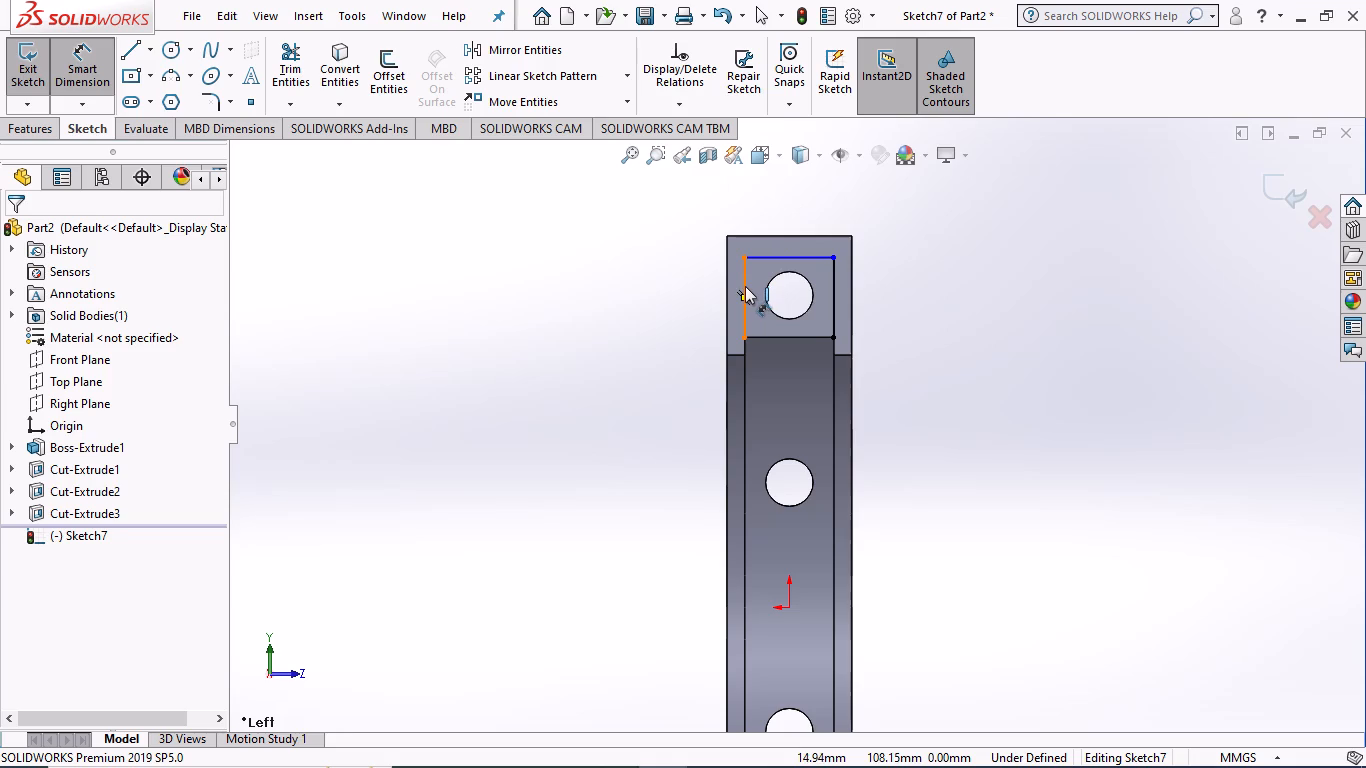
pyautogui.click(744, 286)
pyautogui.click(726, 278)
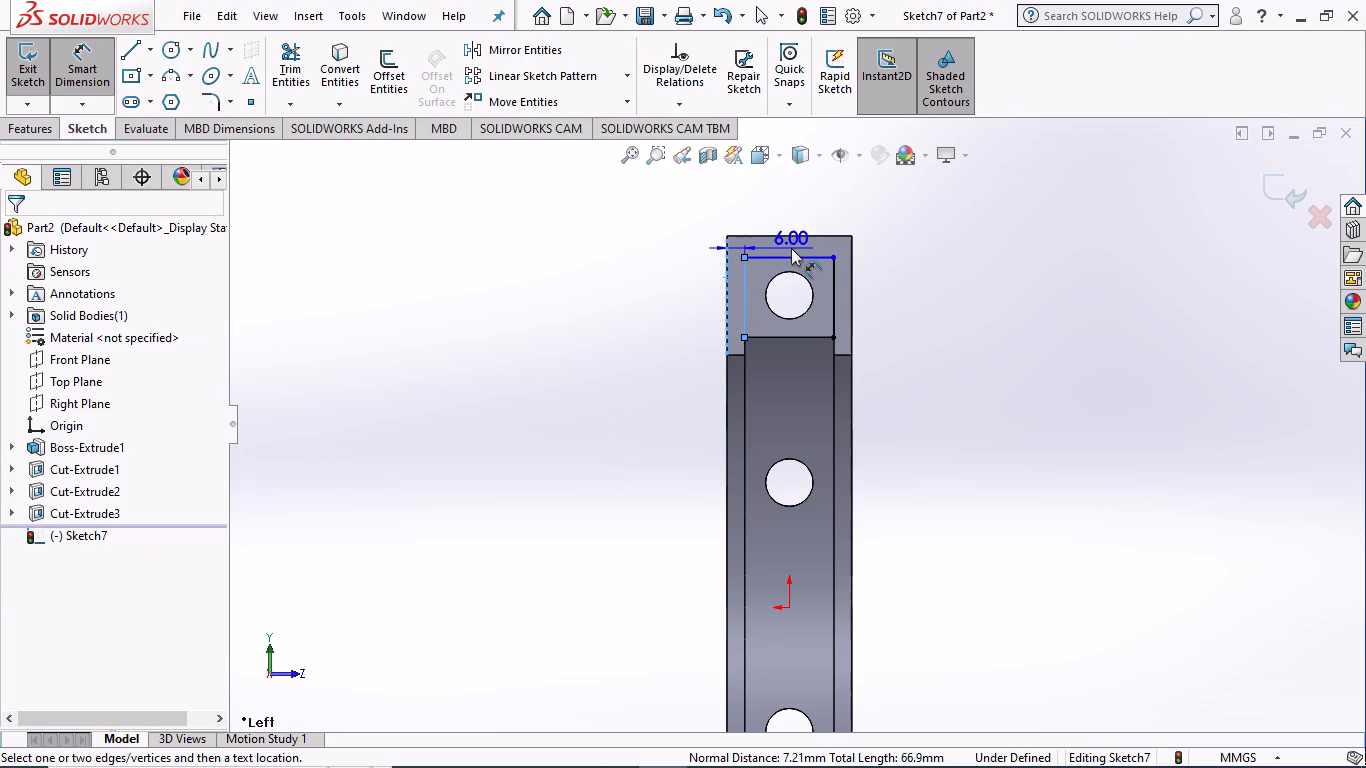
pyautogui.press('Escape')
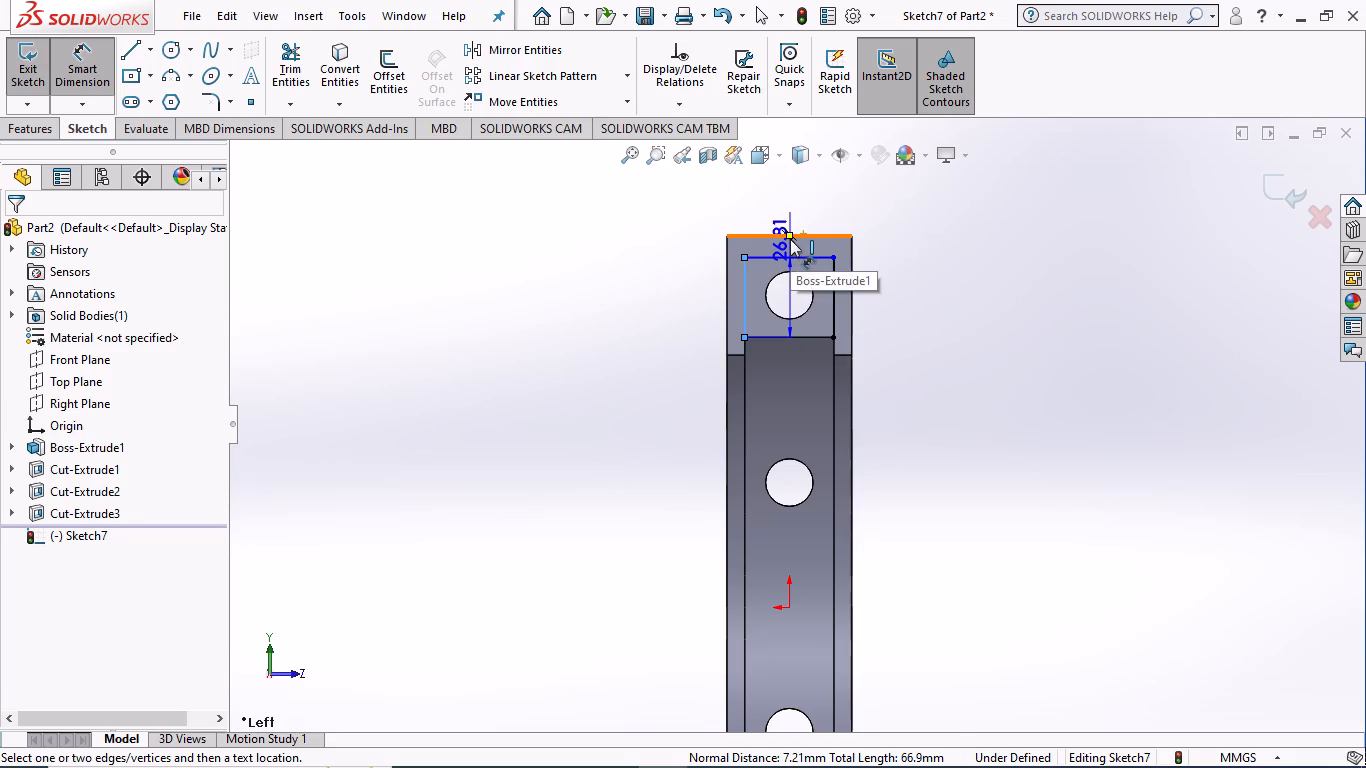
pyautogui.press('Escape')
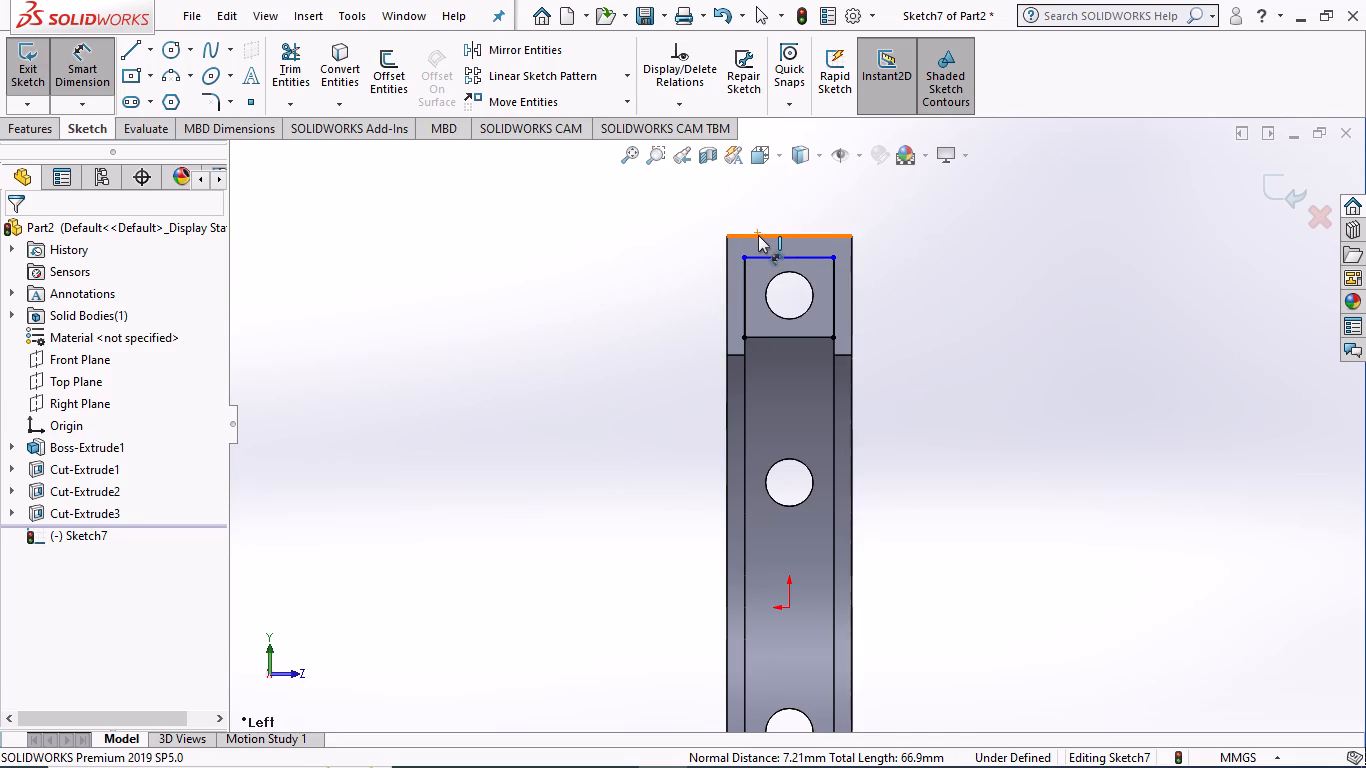
# Dimension the profile's horizontal line 6 mm from the clamp's upper end edge.
pyautogui.click(758, 235)
pyautogui.click(765, 253)
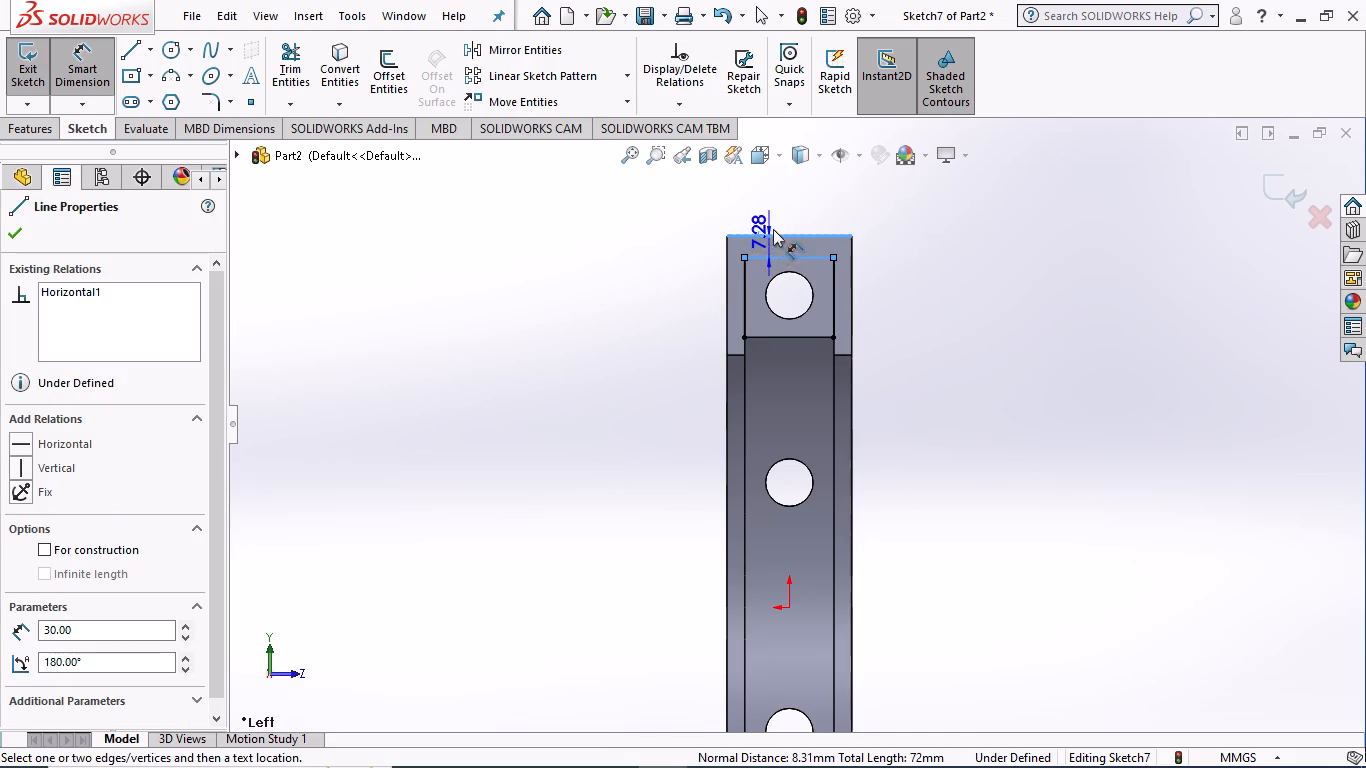
pyautogui.click(817, 205)
pyautogui.press('6')
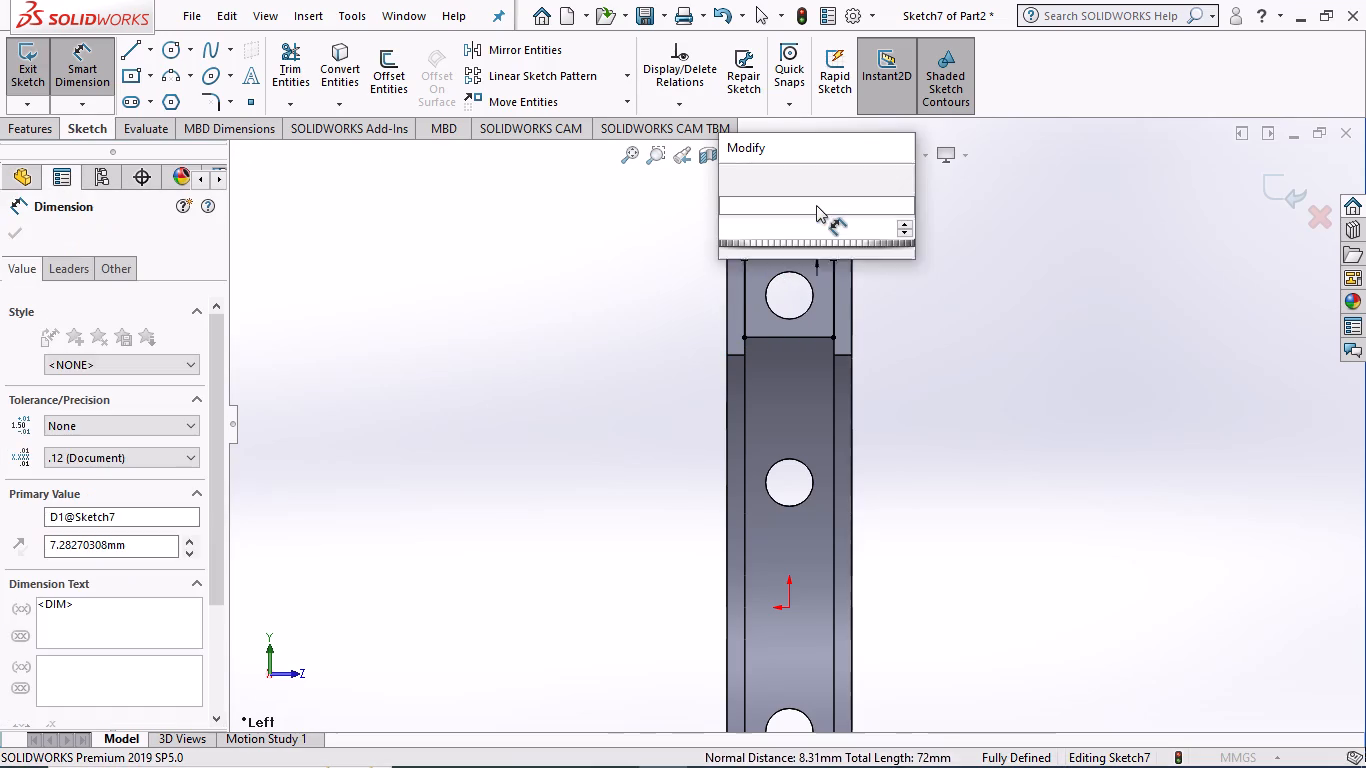
pyautogui.press('Return')
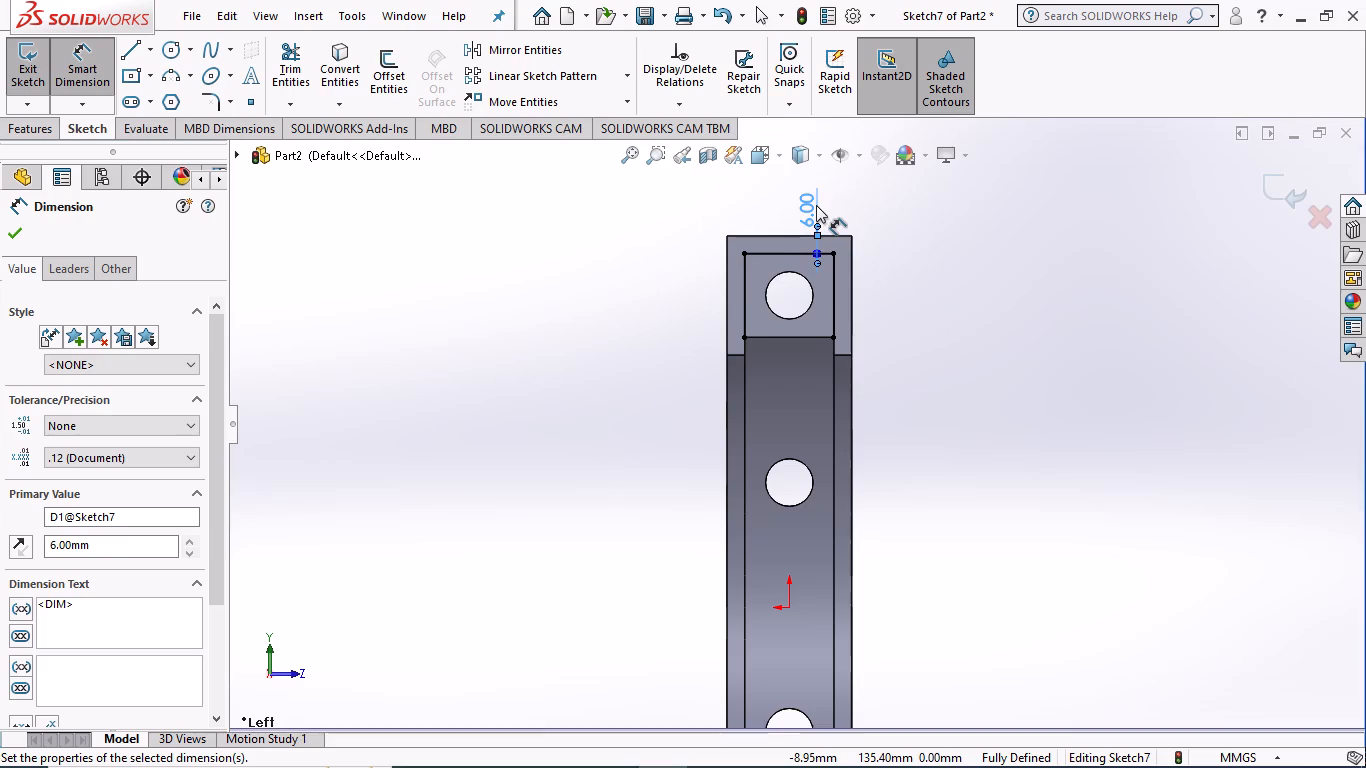
pyautogui.click(15, 234)
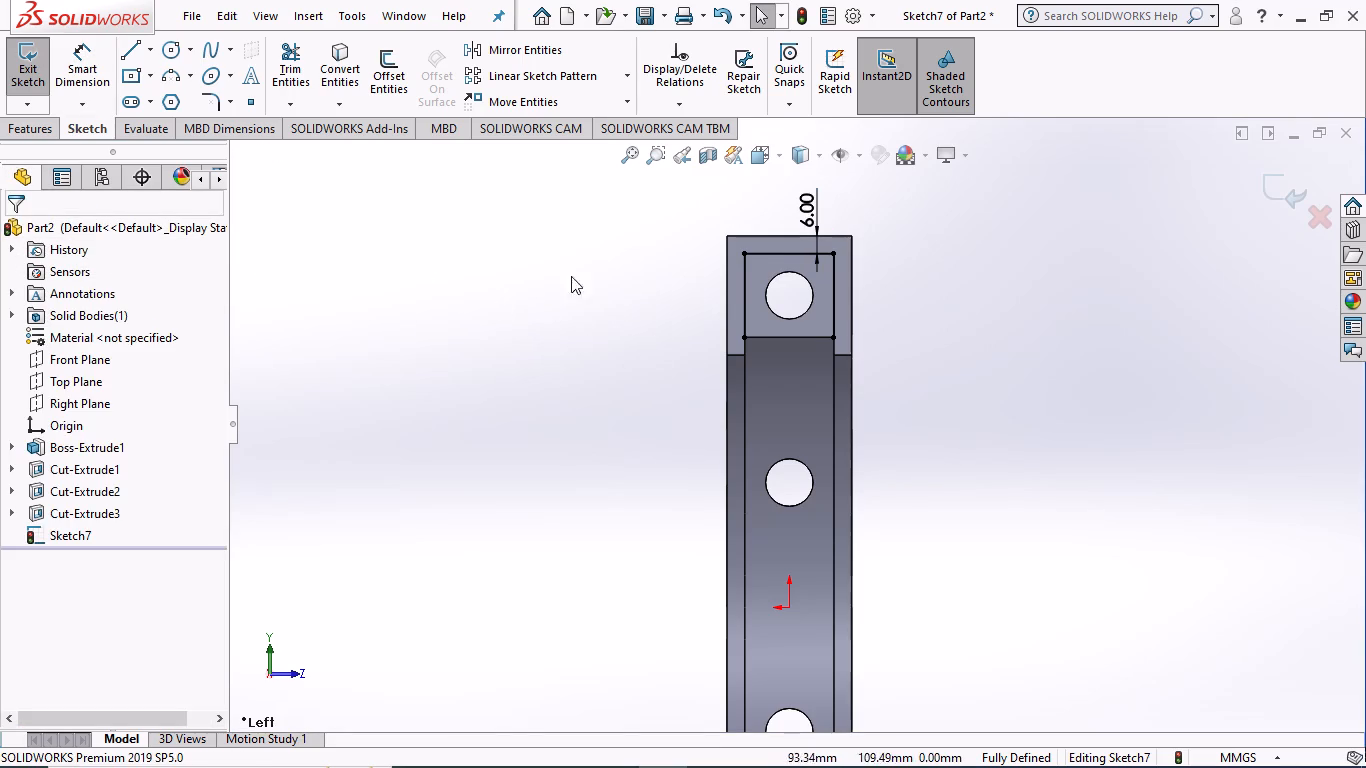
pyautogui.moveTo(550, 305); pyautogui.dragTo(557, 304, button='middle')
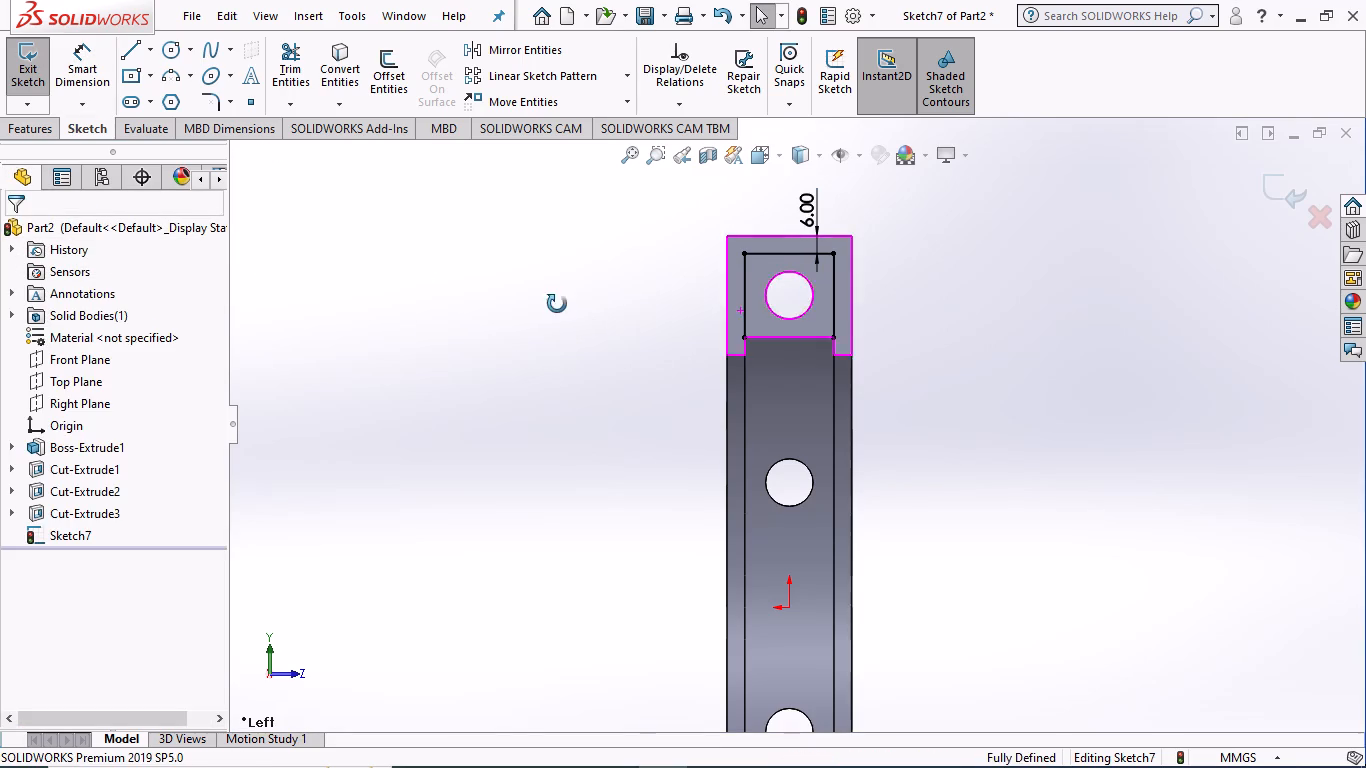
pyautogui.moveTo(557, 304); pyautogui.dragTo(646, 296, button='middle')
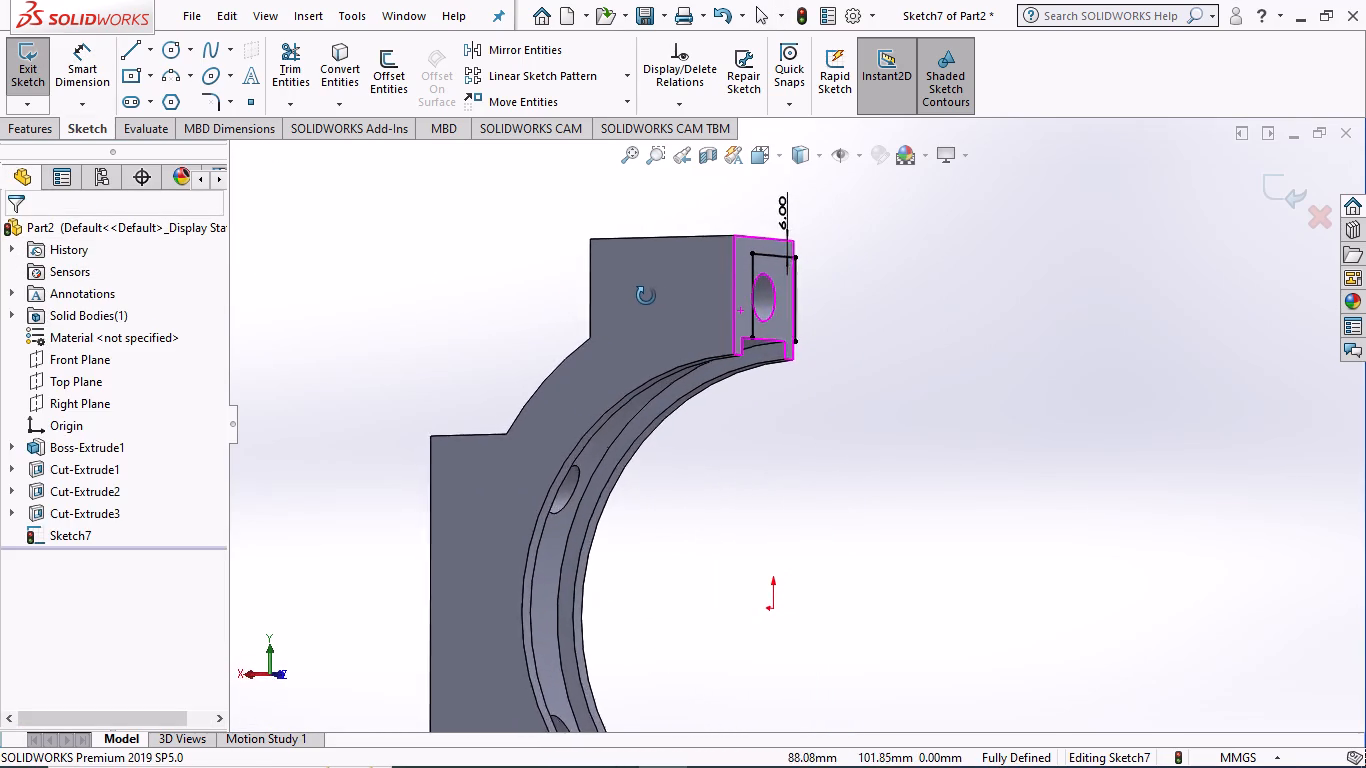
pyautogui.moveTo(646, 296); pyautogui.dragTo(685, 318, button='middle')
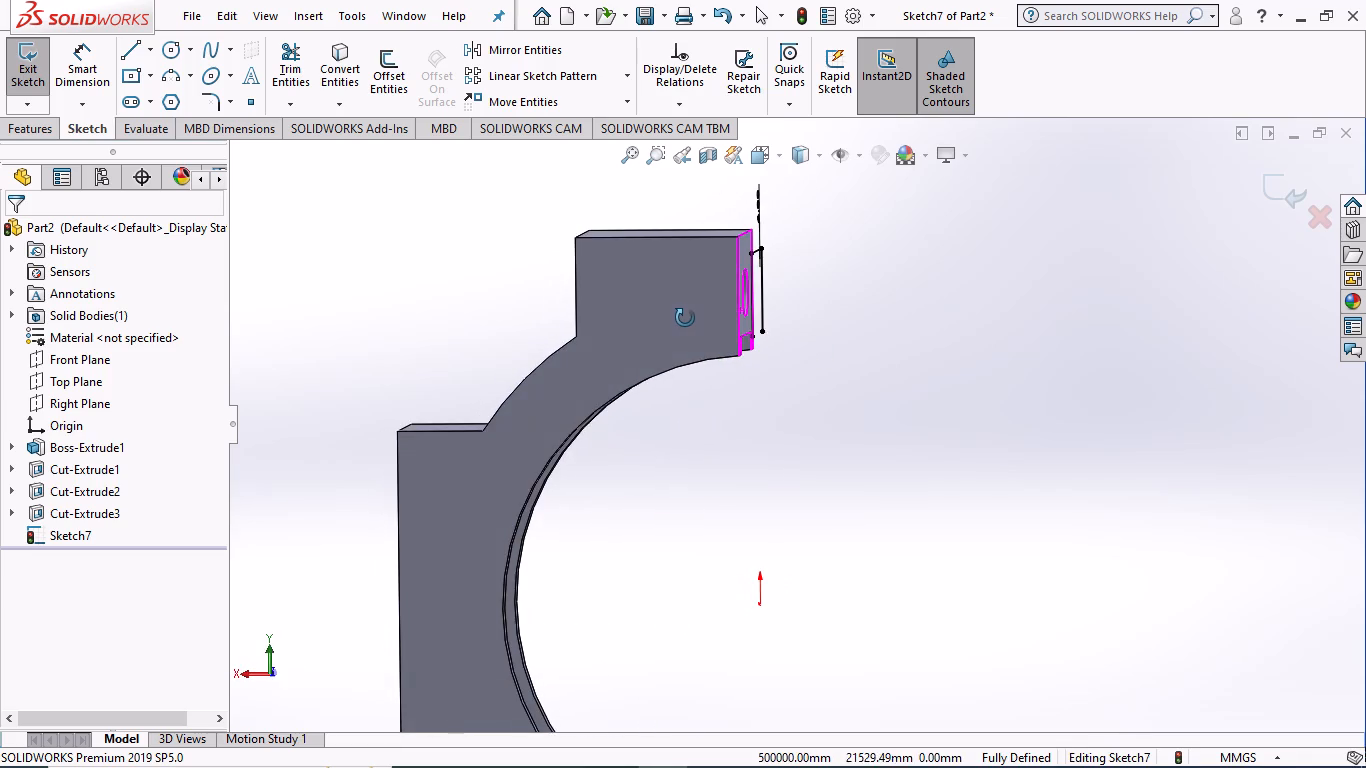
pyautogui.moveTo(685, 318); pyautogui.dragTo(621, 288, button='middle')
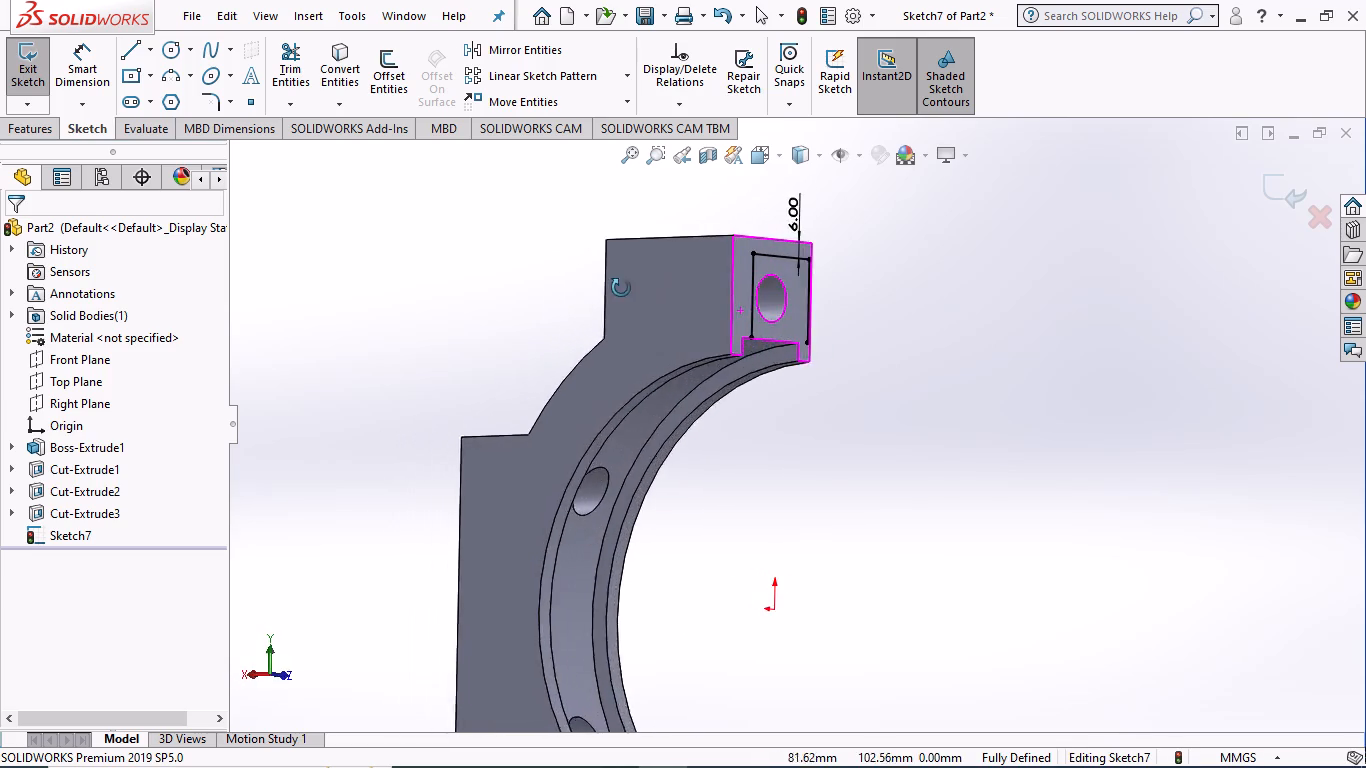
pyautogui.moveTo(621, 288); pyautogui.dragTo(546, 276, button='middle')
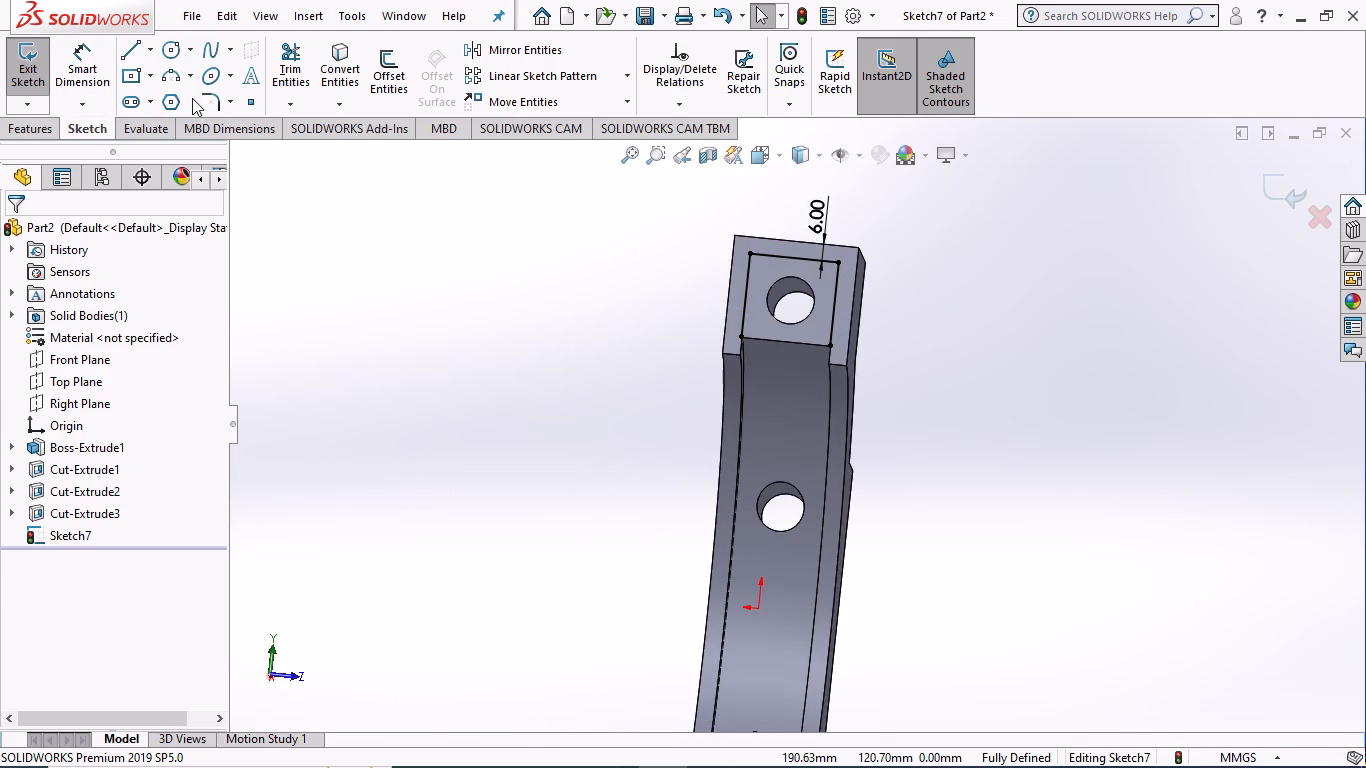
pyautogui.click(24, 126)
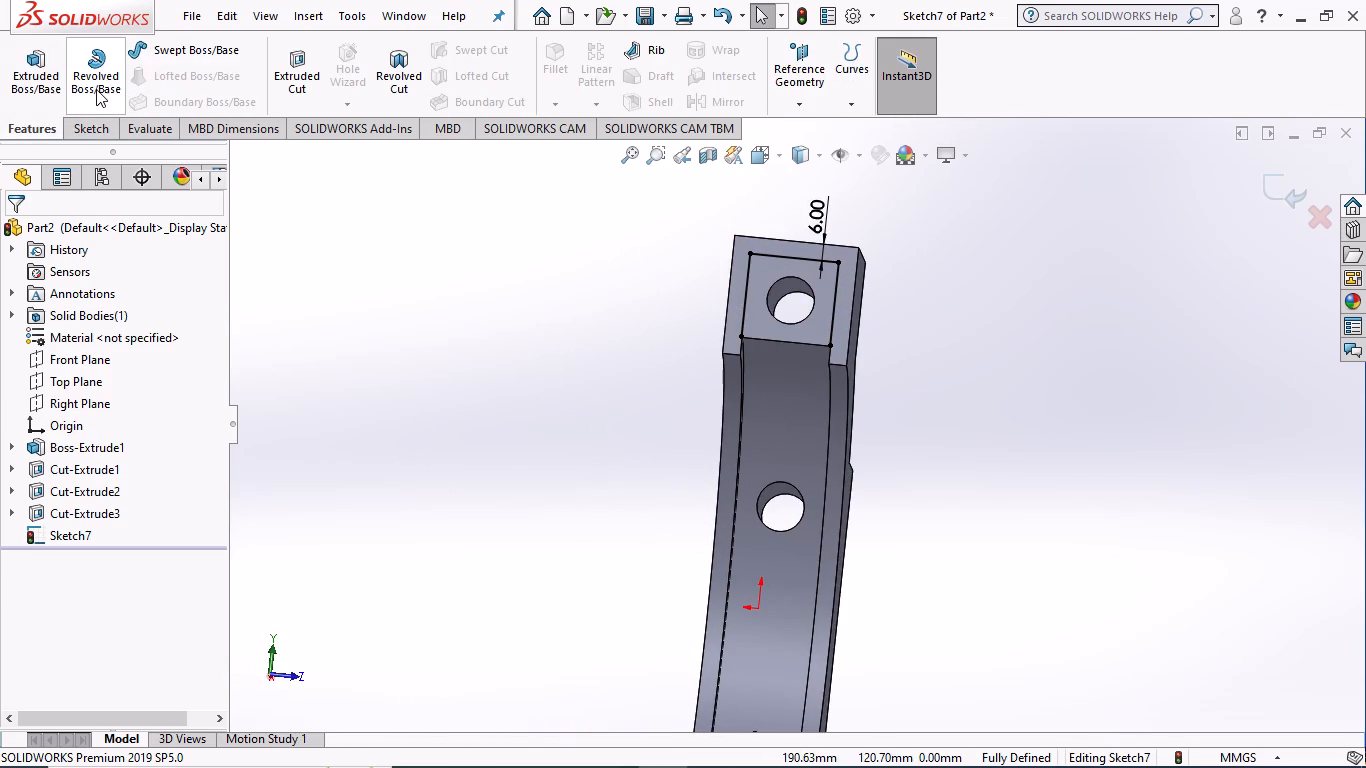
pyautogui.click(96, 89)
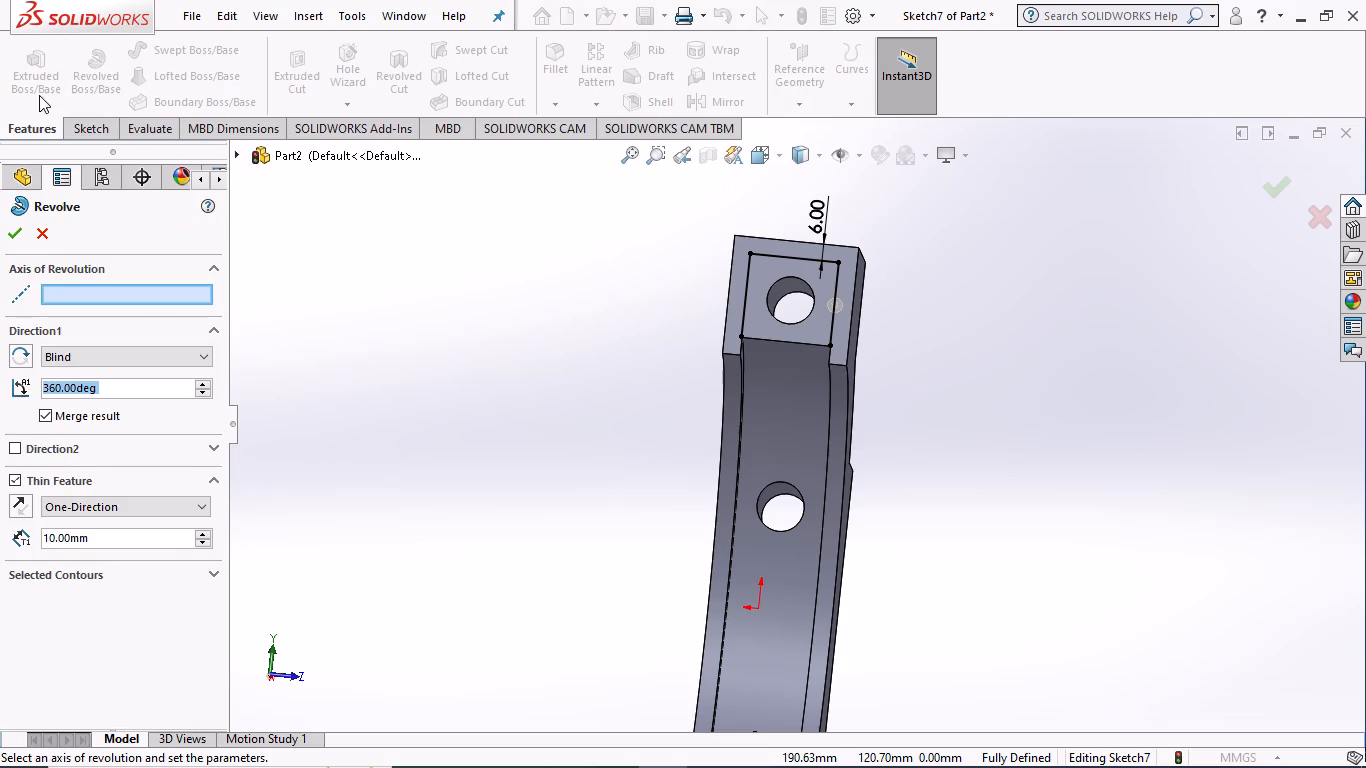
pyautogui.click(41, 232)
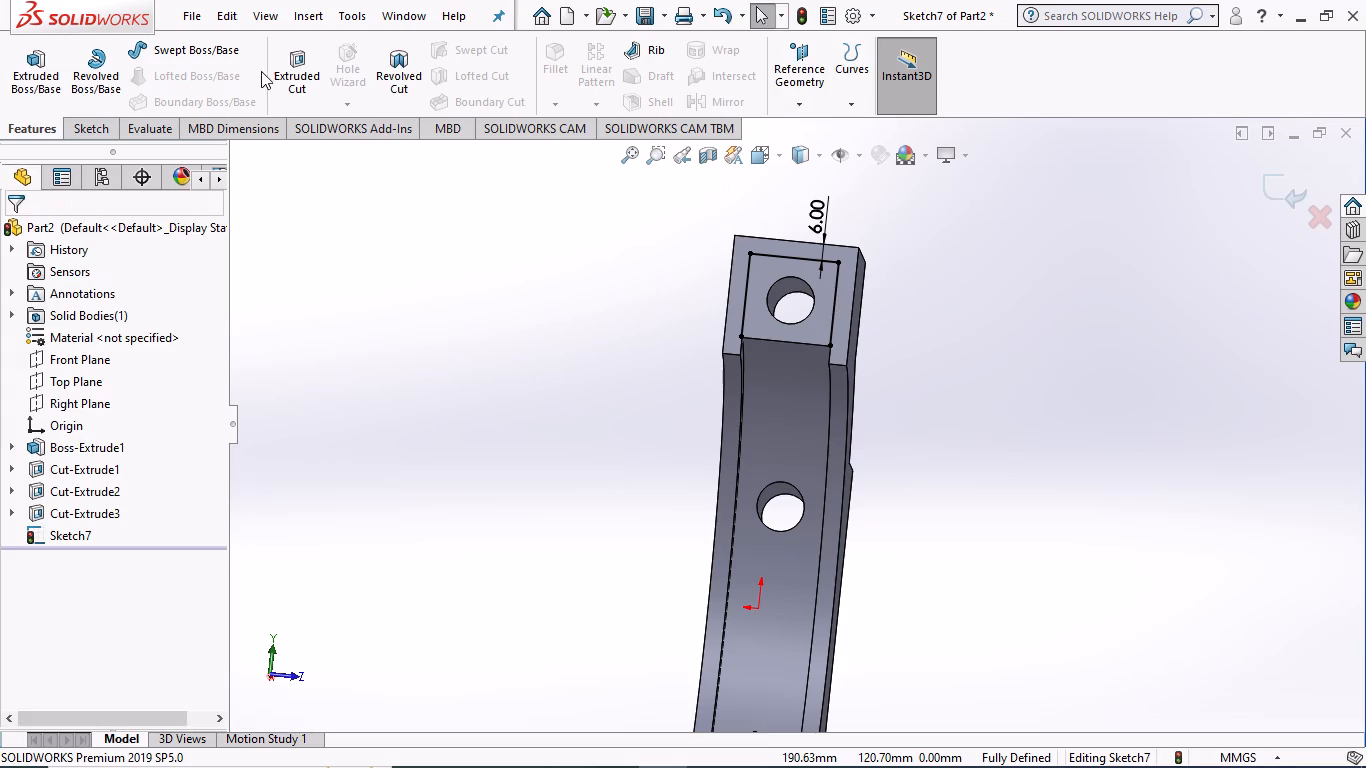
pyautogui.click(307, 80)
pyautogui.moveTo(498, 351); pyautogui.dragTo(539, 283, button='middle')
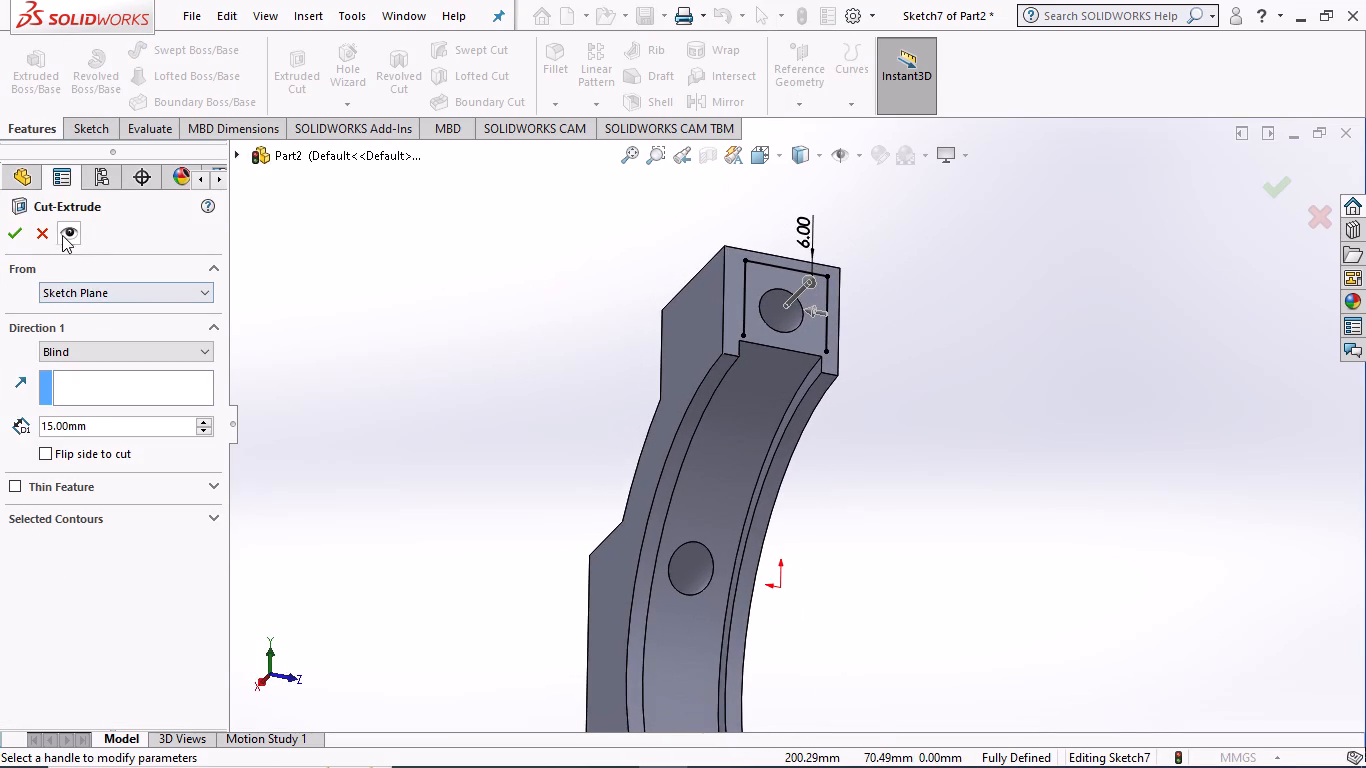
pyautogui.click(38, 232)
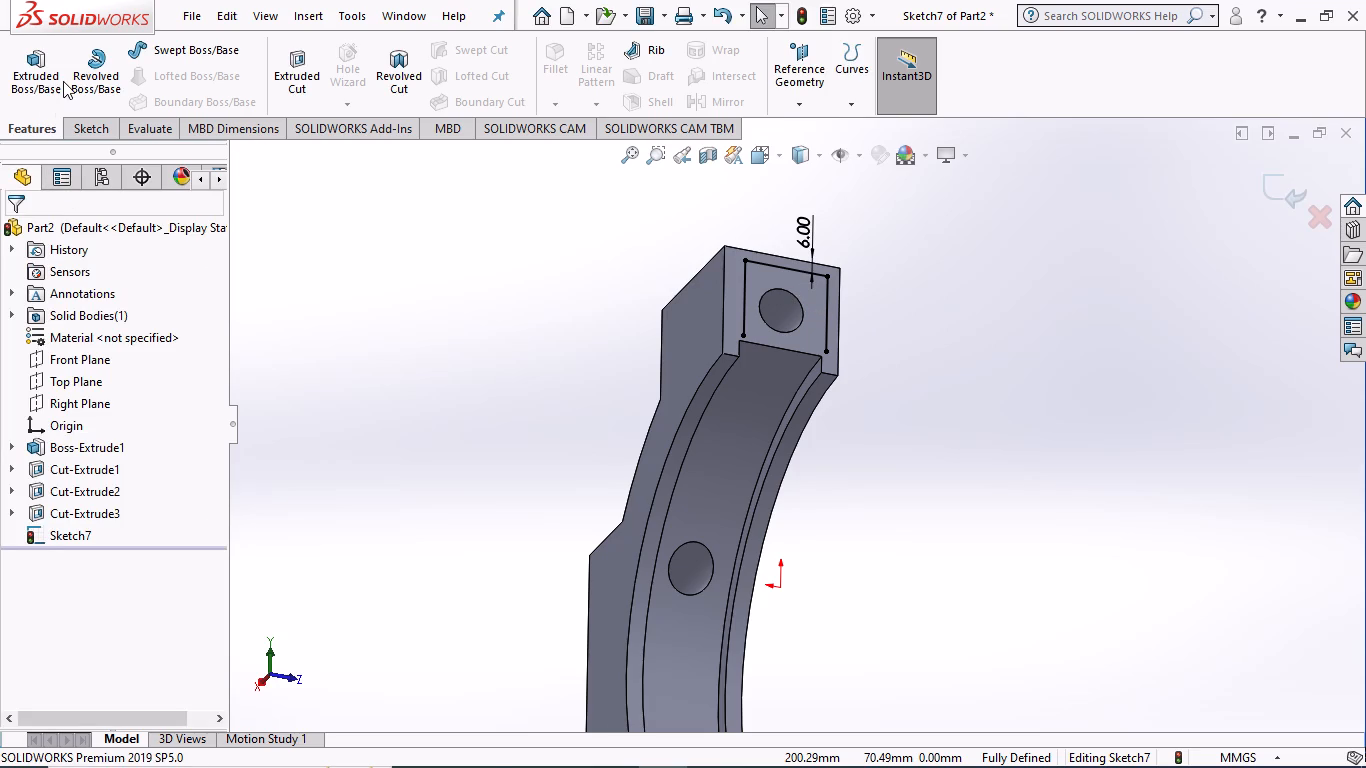
# Close the profile around the upper end hole with a 30 mm horizontal line joining its two open ends at the groove.
pyautogui.click(90, 130)
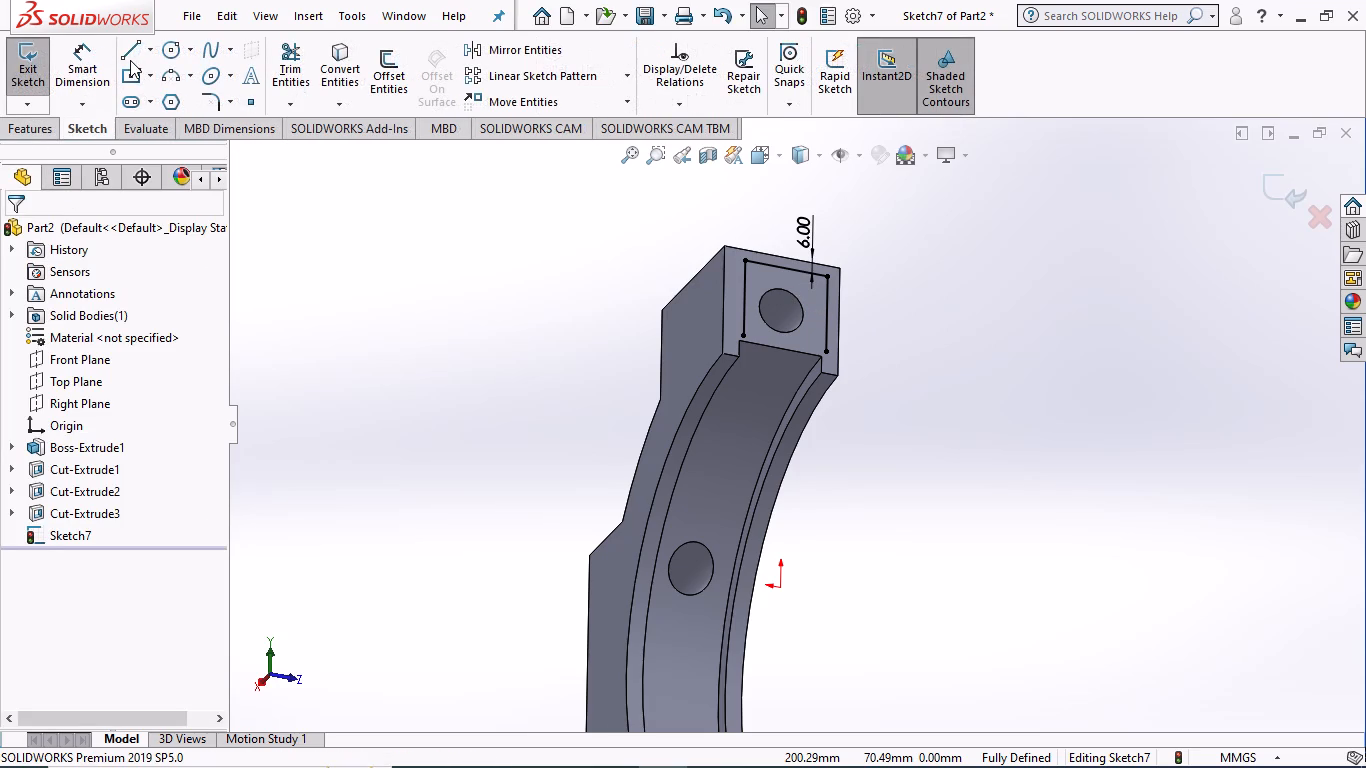
pyautogui.click(130, 57)
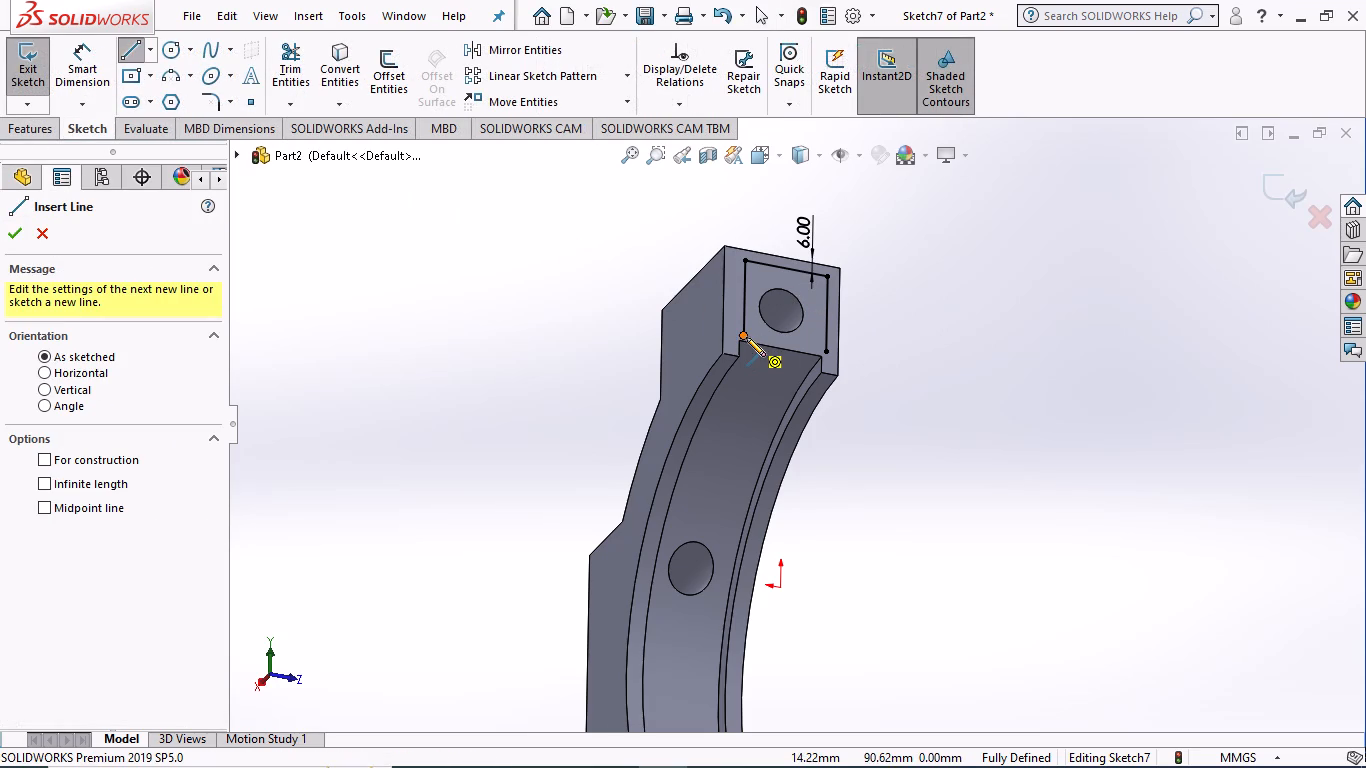
pyautogui.click(746, 337)
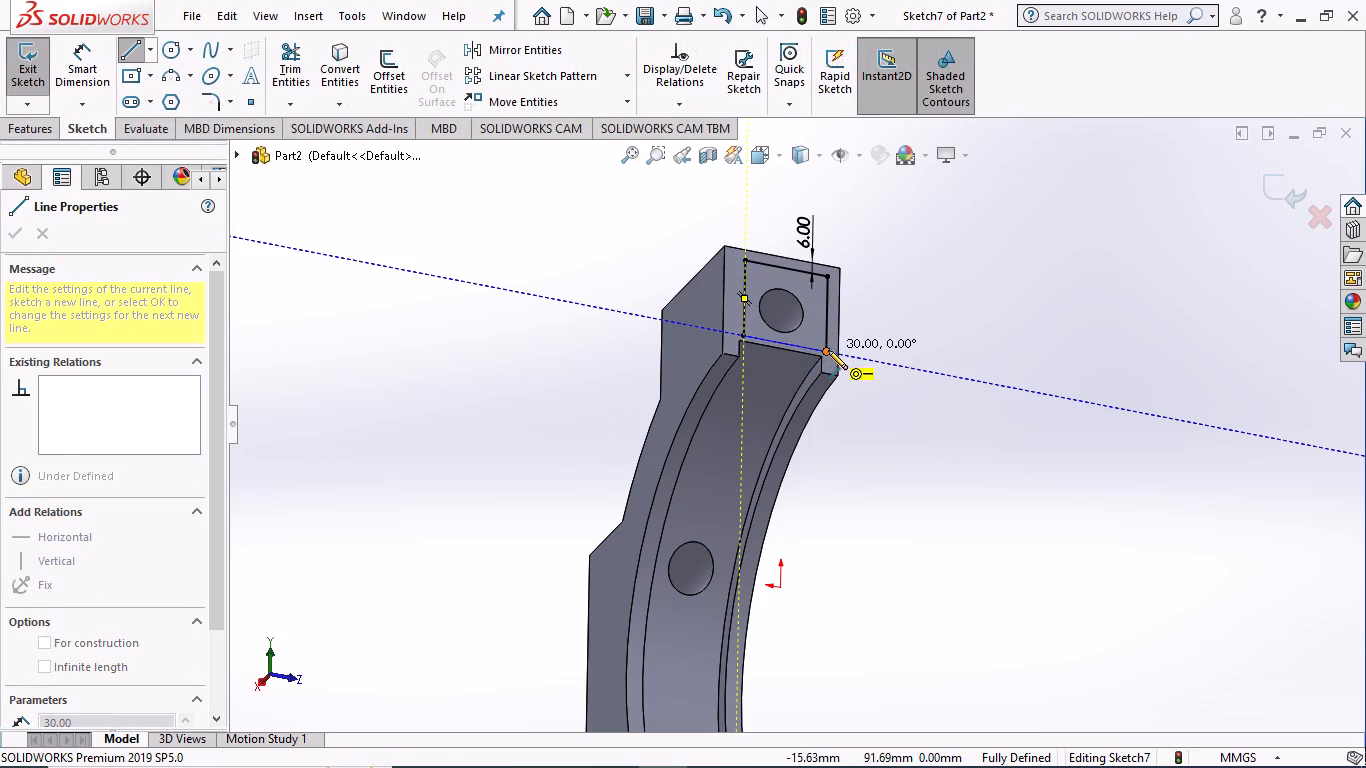
pyautogui.click(828, 350)
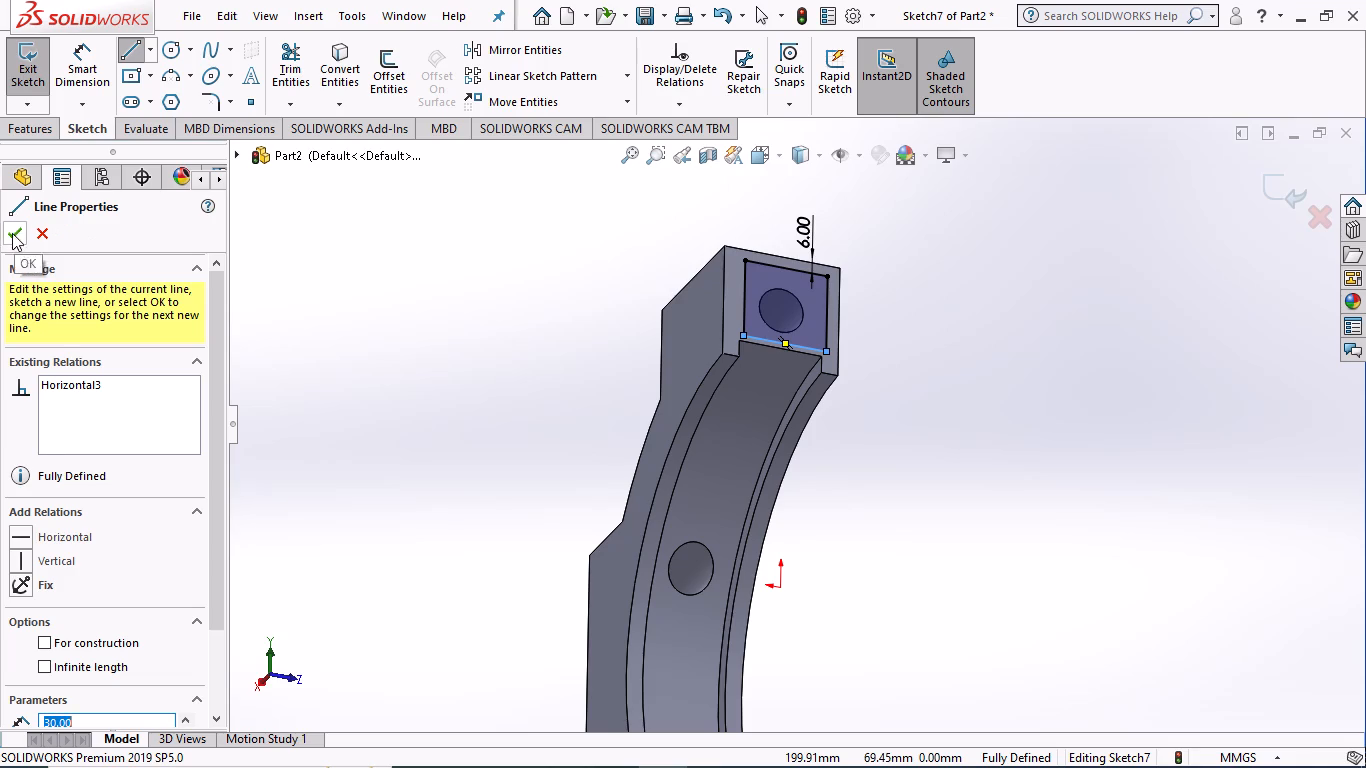
pyautogui.click(12, 233)
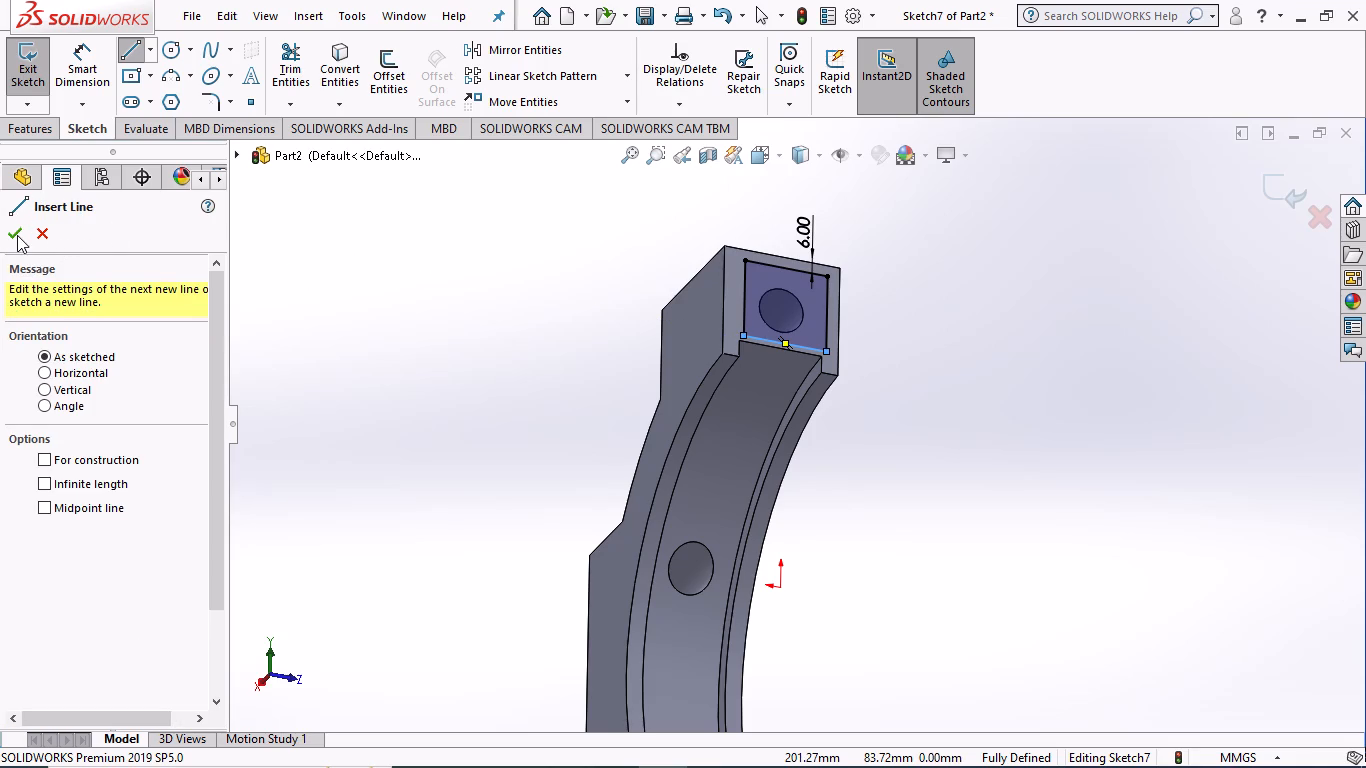
pyautogui.click(15, 234)
pyautogui.click(404, 229)
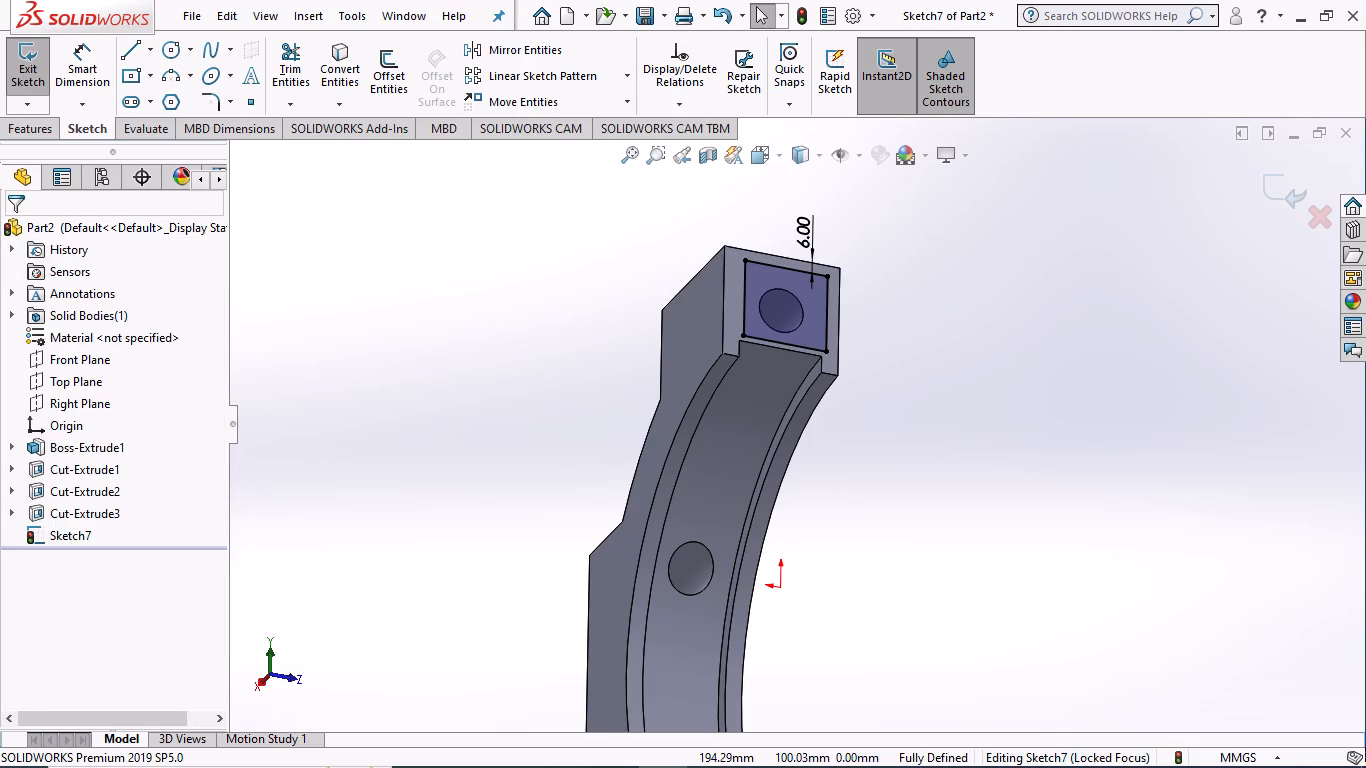
# Cut-extrude the closed profile blind 12 mm into the clamp's upper end block, with the cut direction reversed.
pyautogui.click(33, 128)
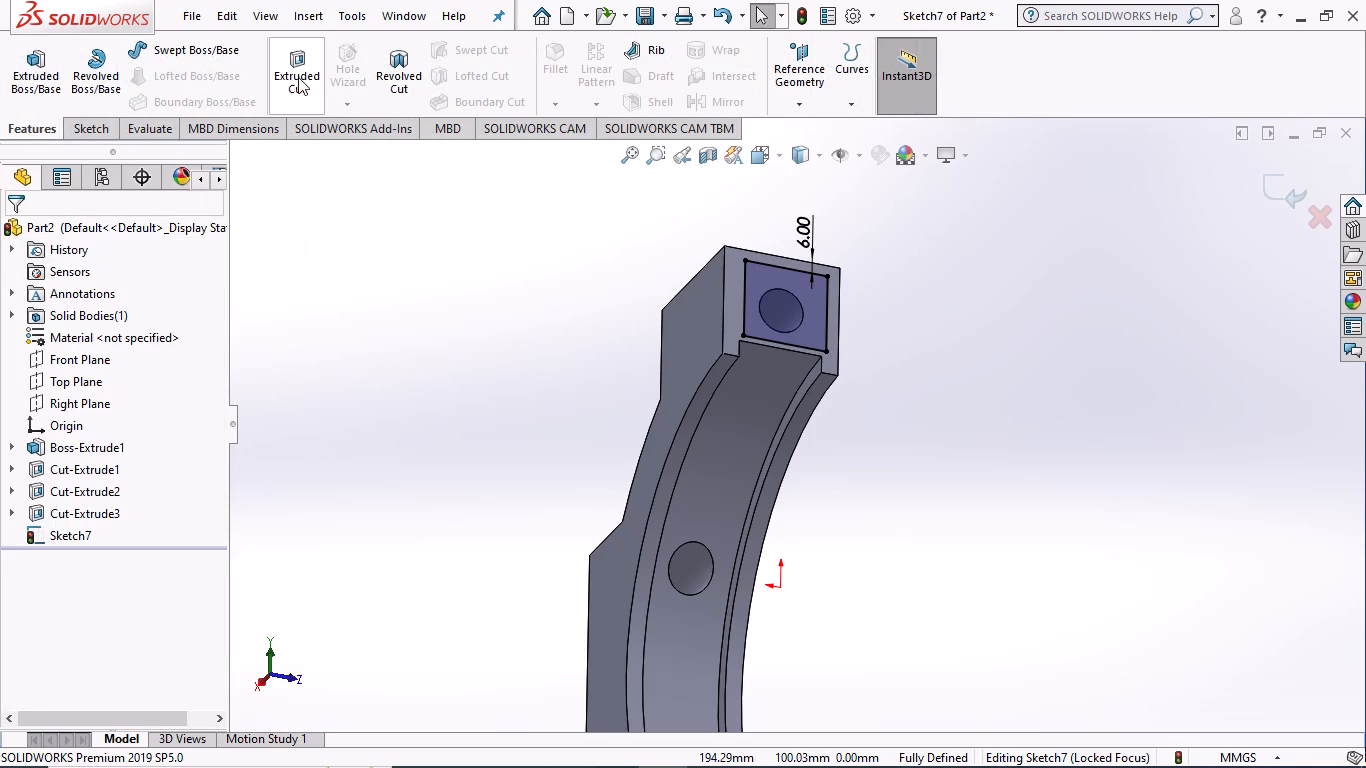
pyautogui.click(298, 77)
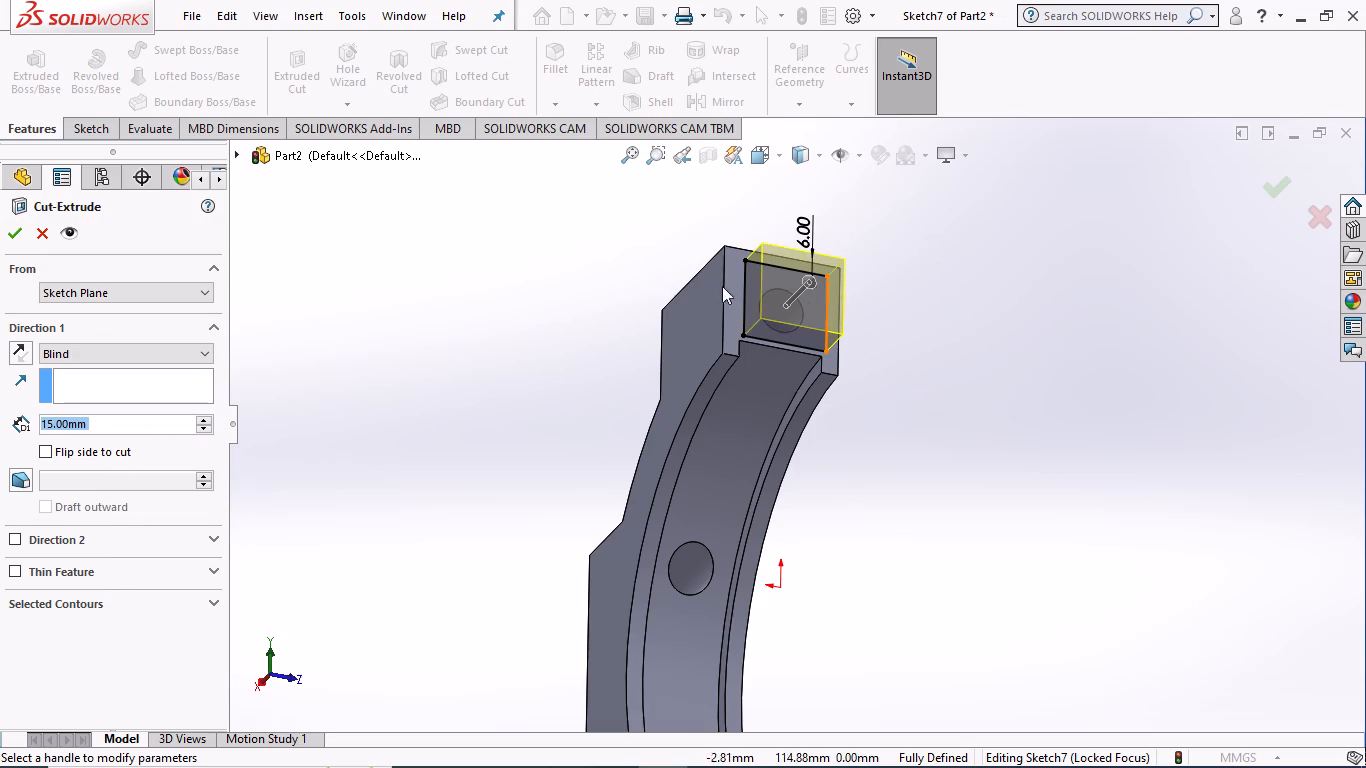
pyautogui.click(15, 347)
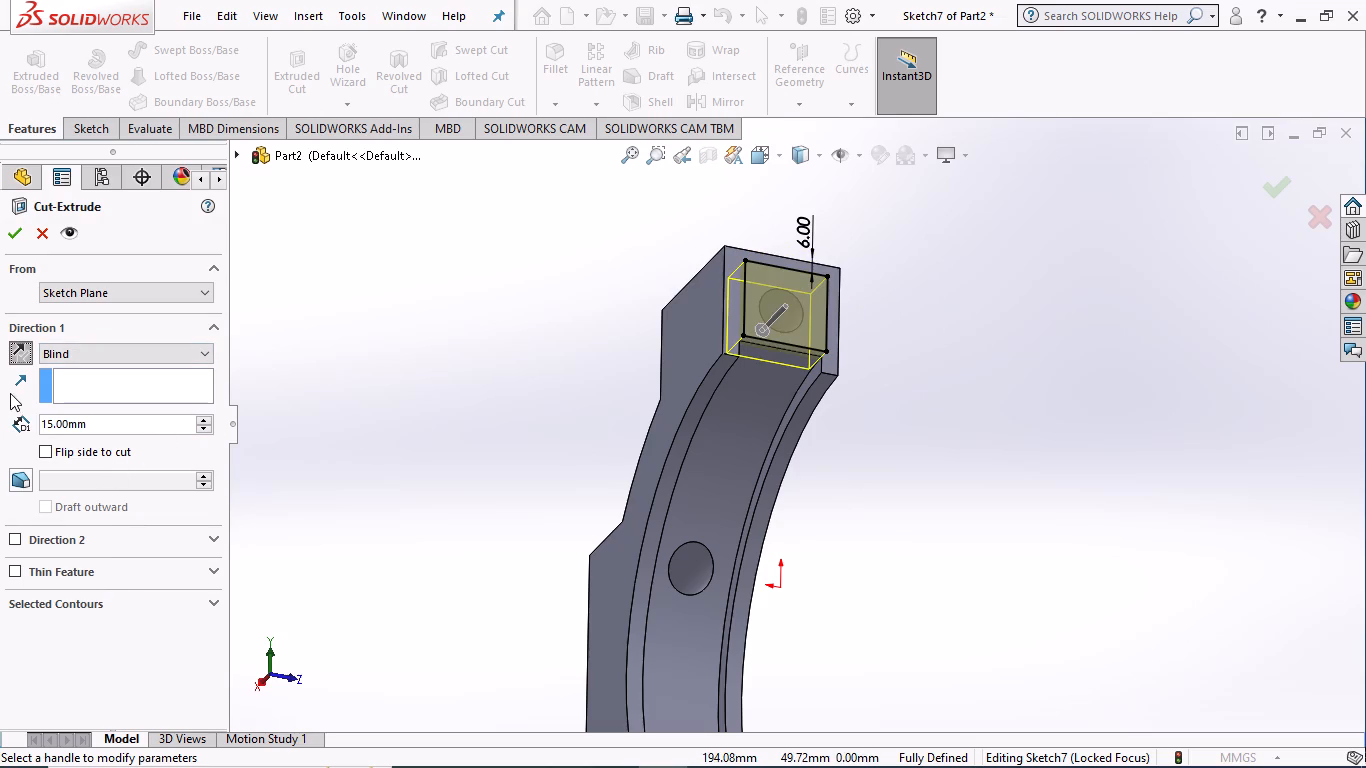
pyautogui.doubleClick(99, 427)
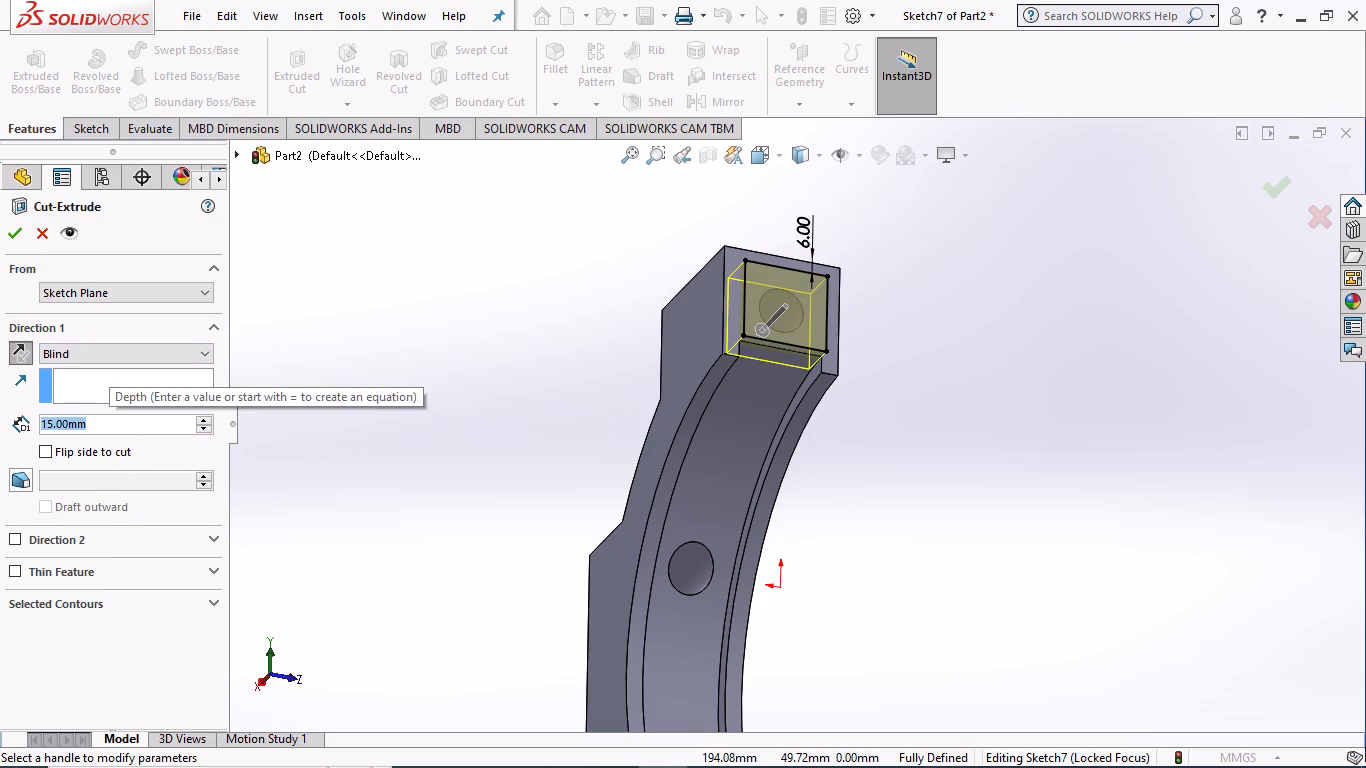
pyautogui.write('12')
pyautogui.press('Return')
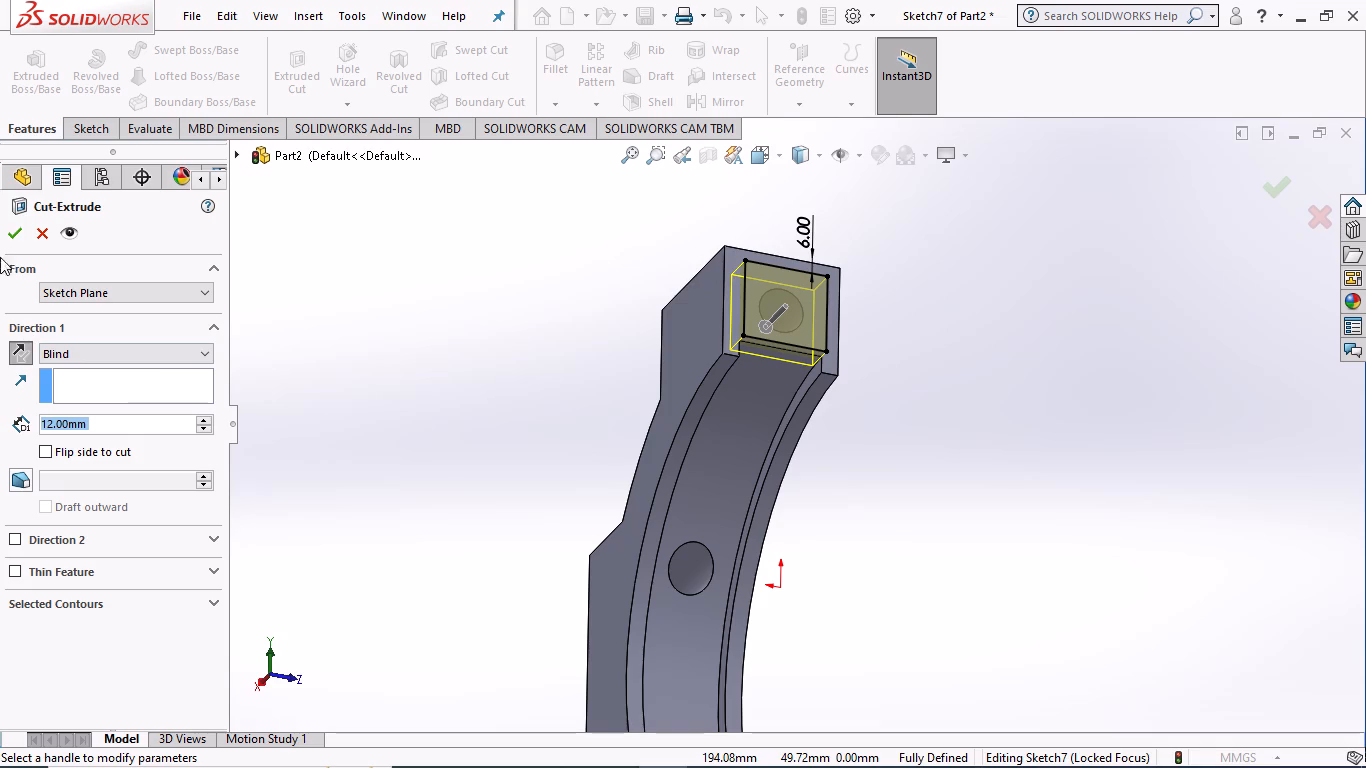
pyautogui.click(9, 232)
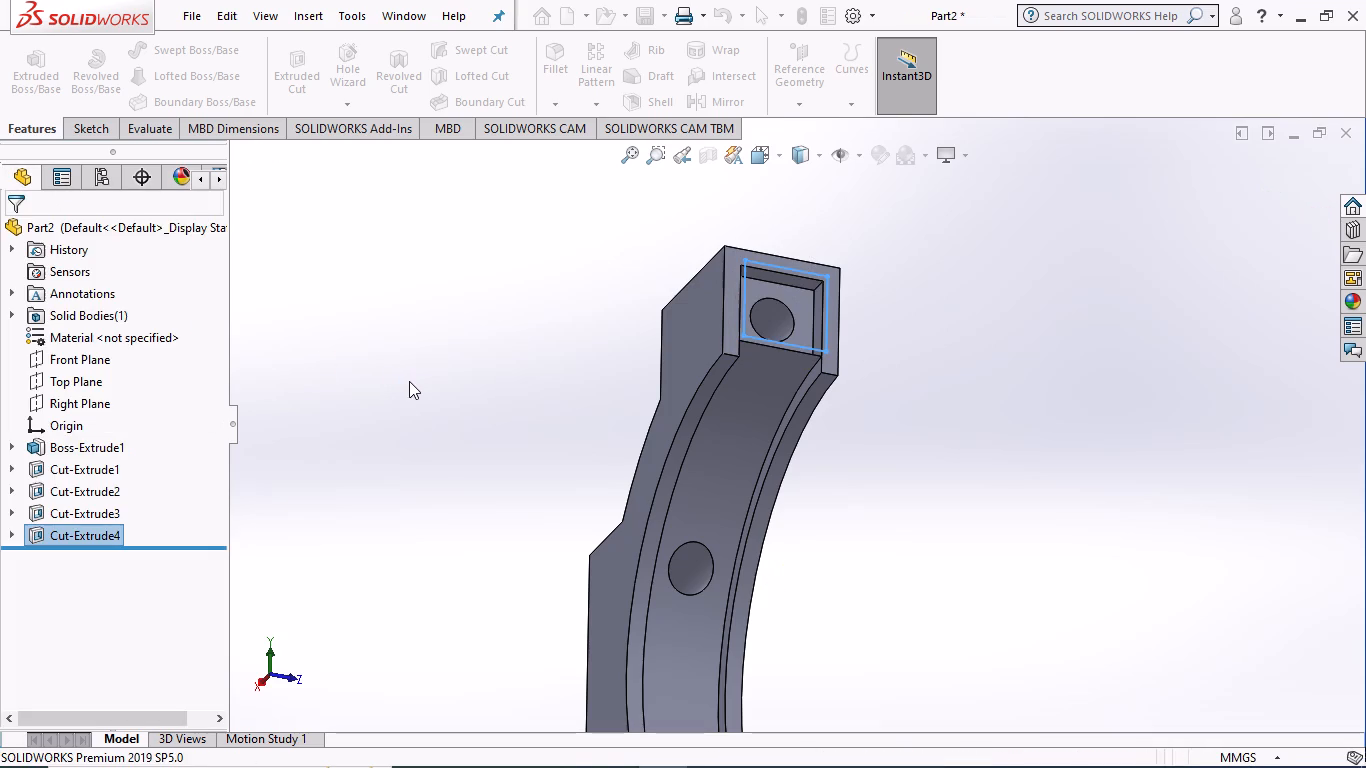
# Reopen the sketch of the new upper end pocket and delete the horizontal line that closes the profile at the groove.
pyautogui.moveTo(410, 381); pyautogui.dragTo(452, 441, button='middle')
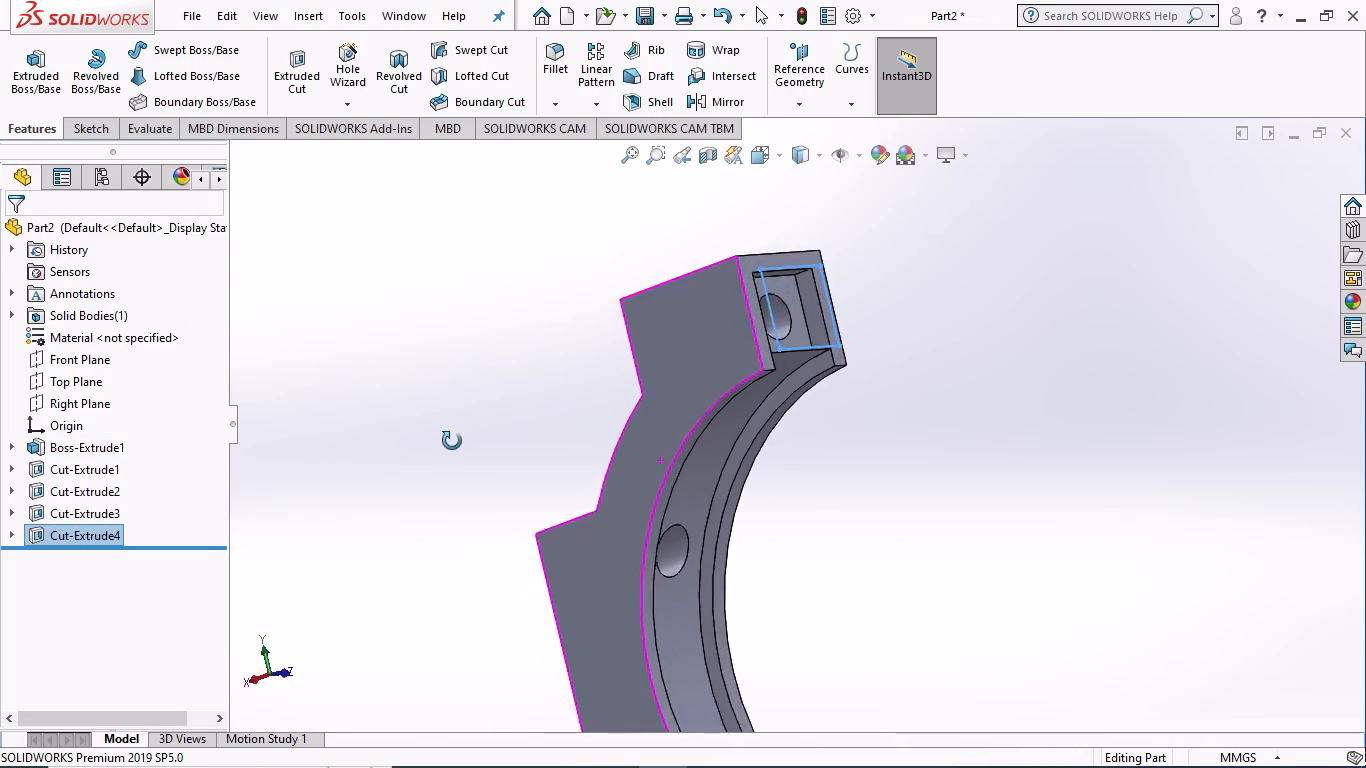
pyautogui.moveTo(452, 441); pyautogui.dragTo(283, 512, button='middle')
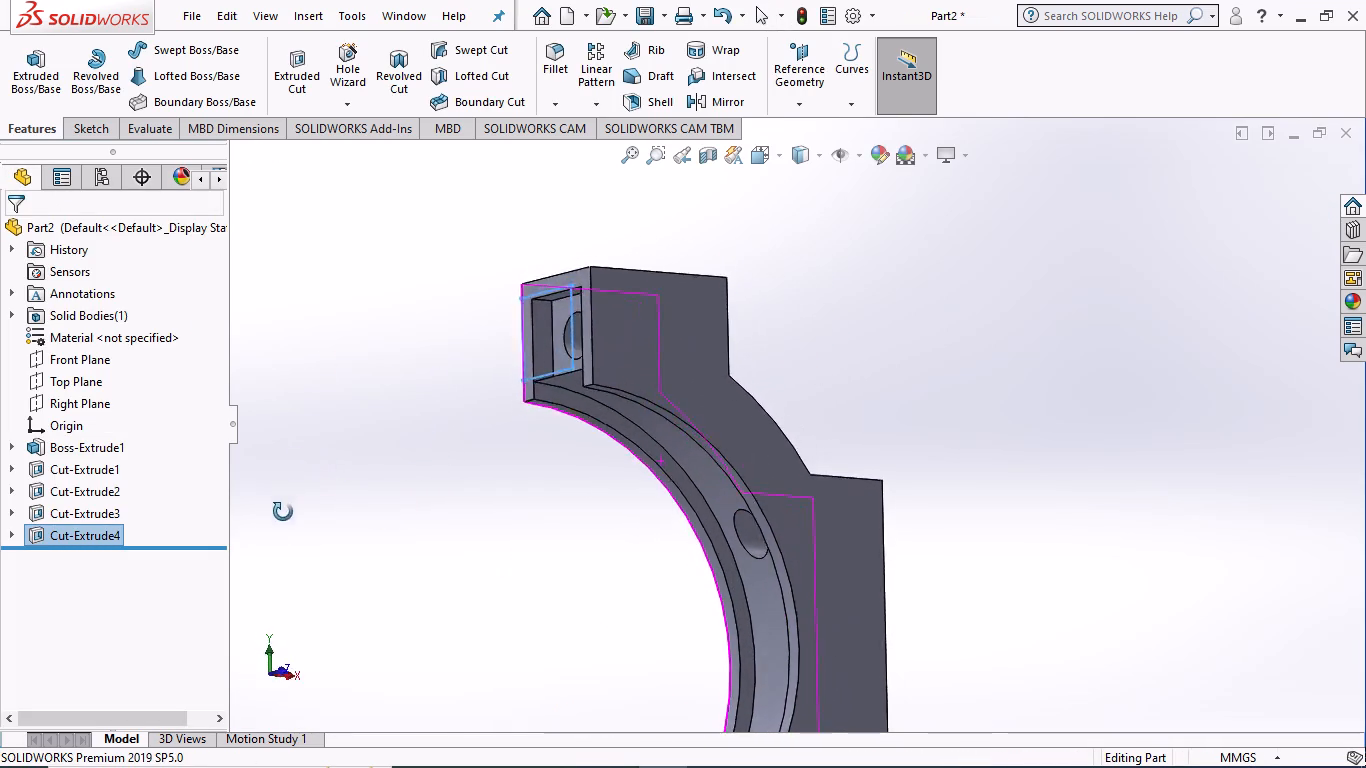
pyautogui.moveTo(283, 512); pyautogui.dragTo(325, 478, button='middle')
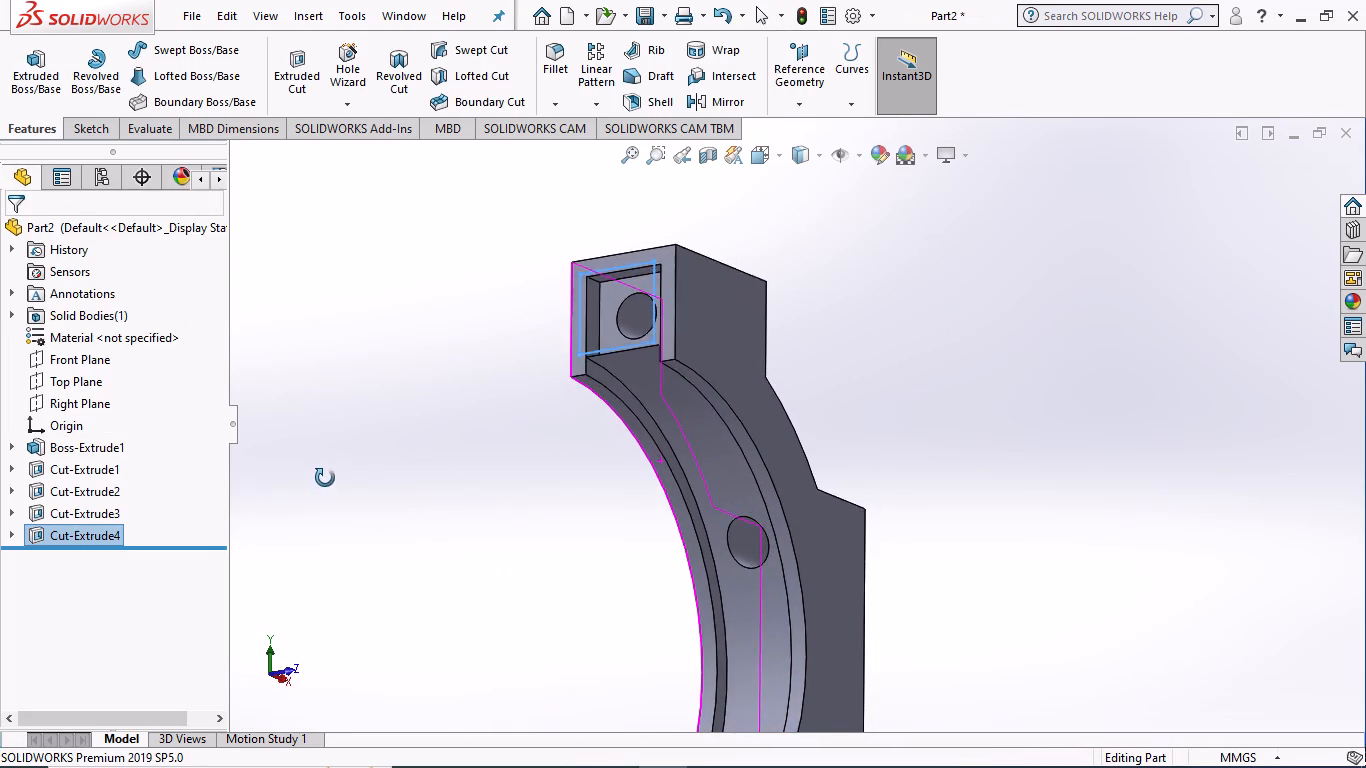
pyautogui.moveTo(325, 478); pyautogui.dragTo(324, 284, button='middle')
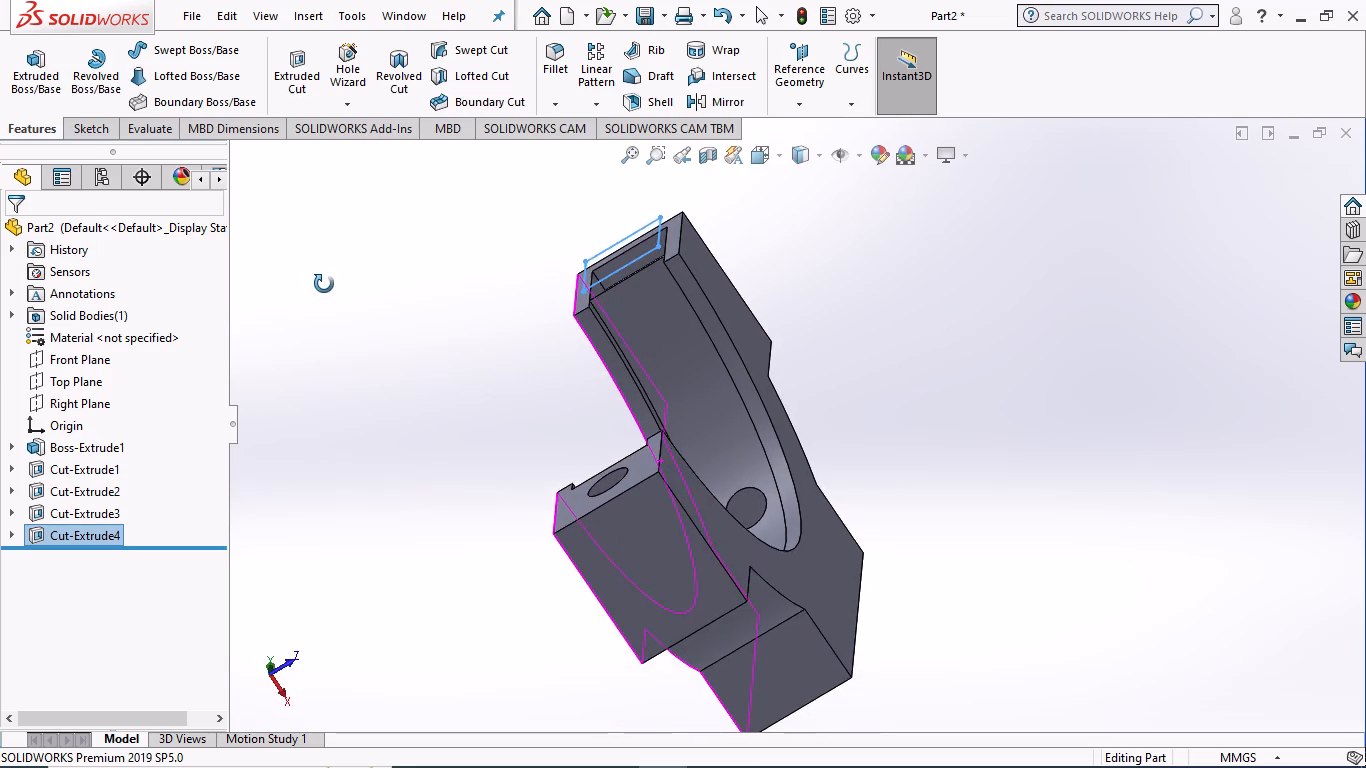
pyautogui.moveTo(324, 284); pyautogui.dragTo(360, 505, button='middle')
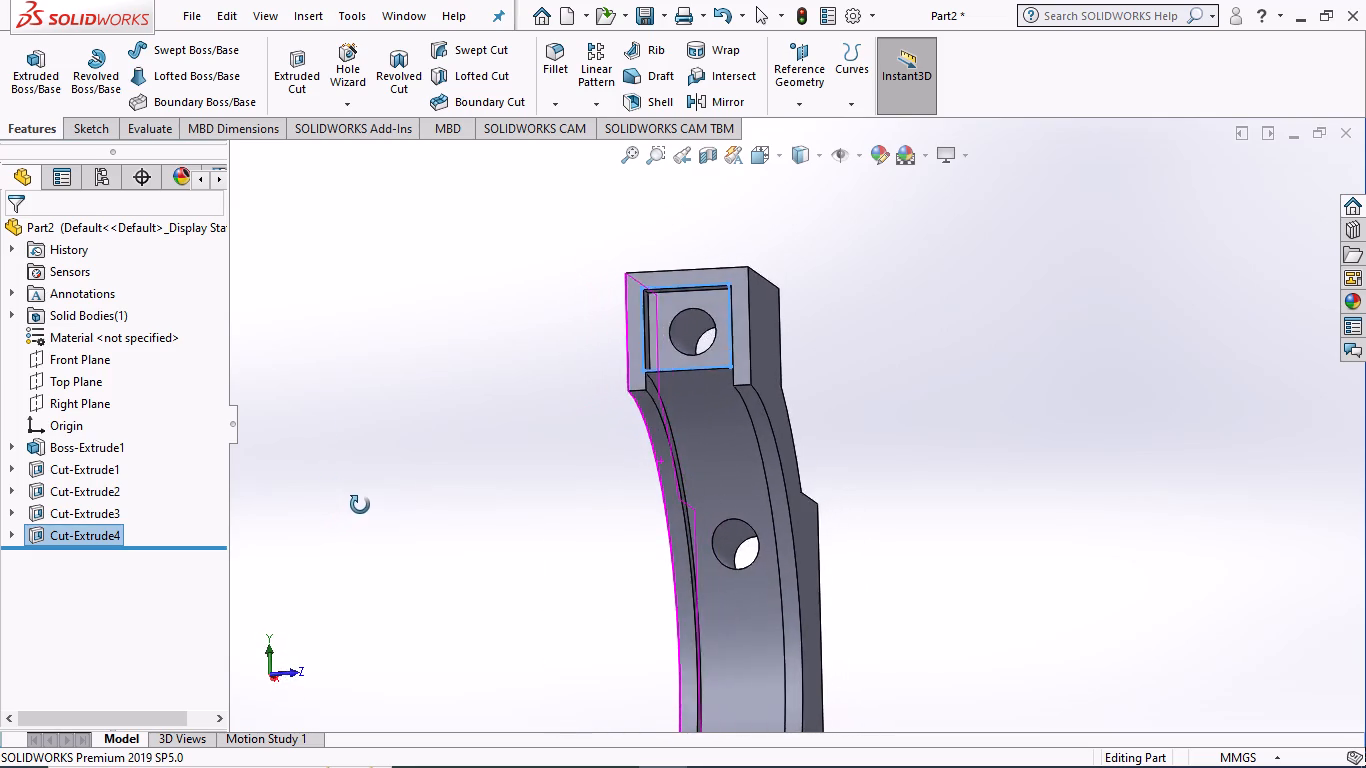
pyautogui.moveTo(360, 505); pyautogui.dragTo(366, 502, button='middle')
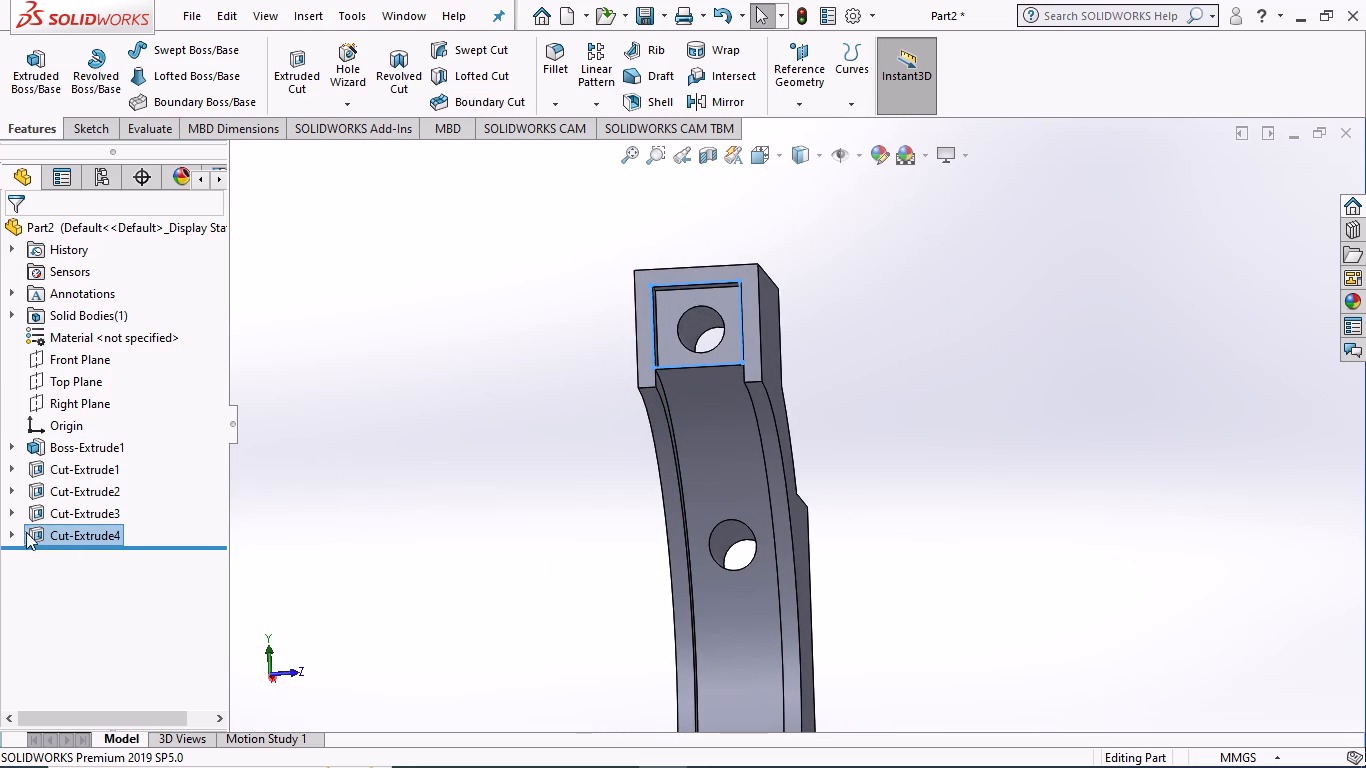
pyautogui.click(10, 530)
pyautogui.click(89, 553)
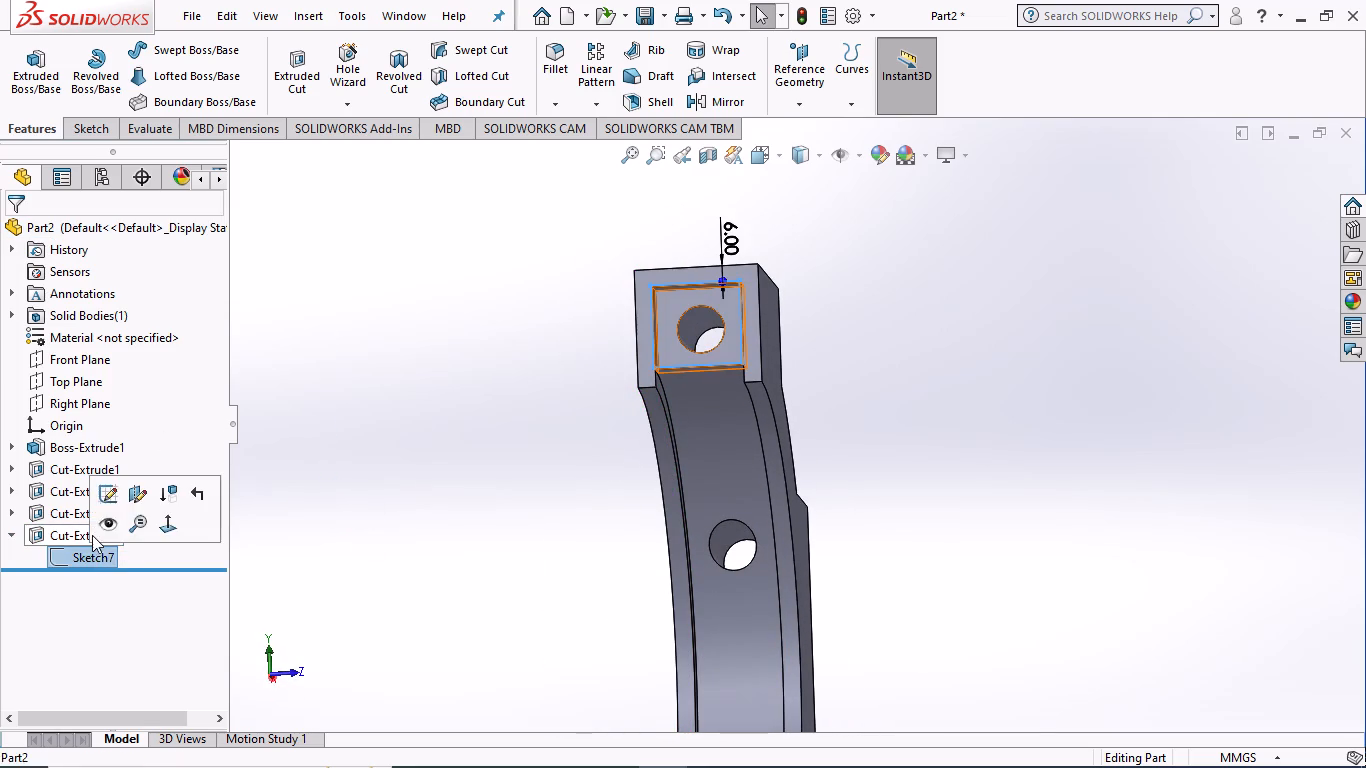
pyautogui.click(106, 490)
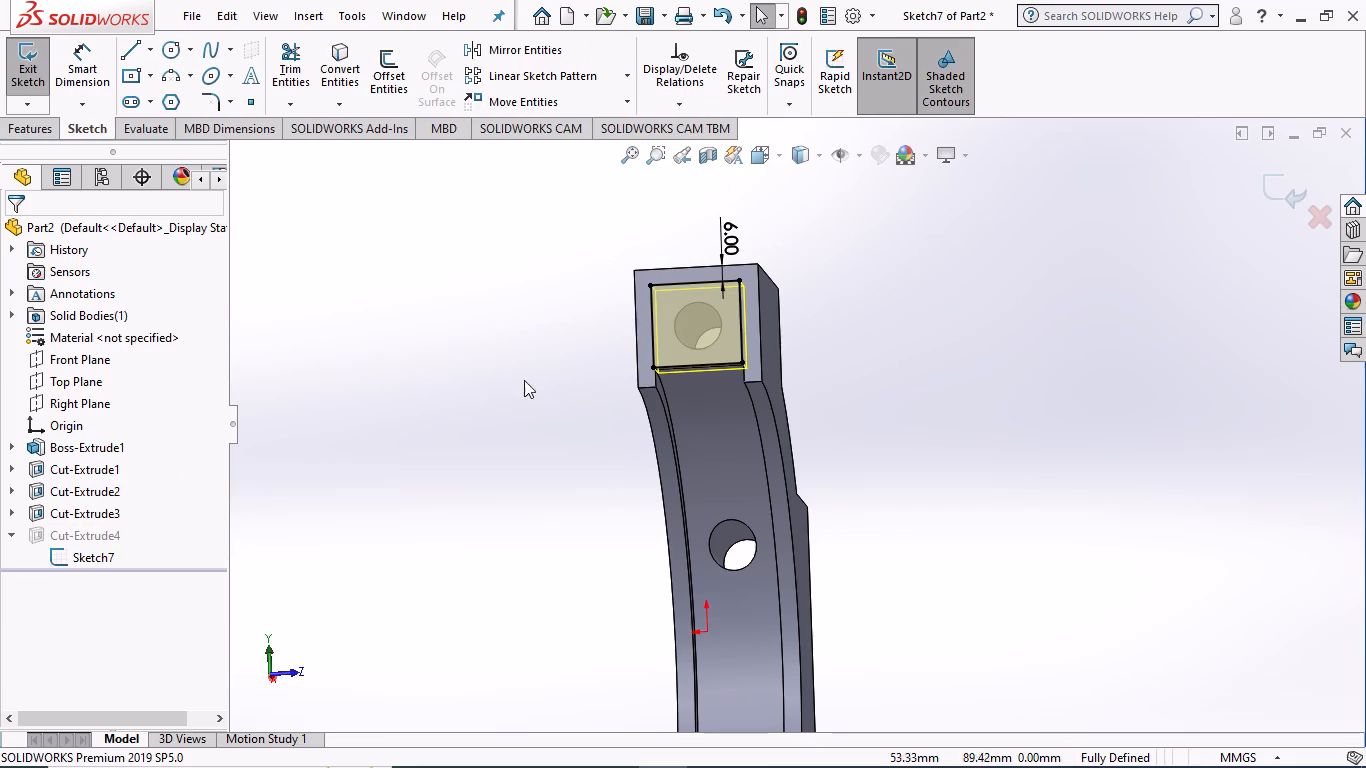
pyautogui.middleClick(500, 385)
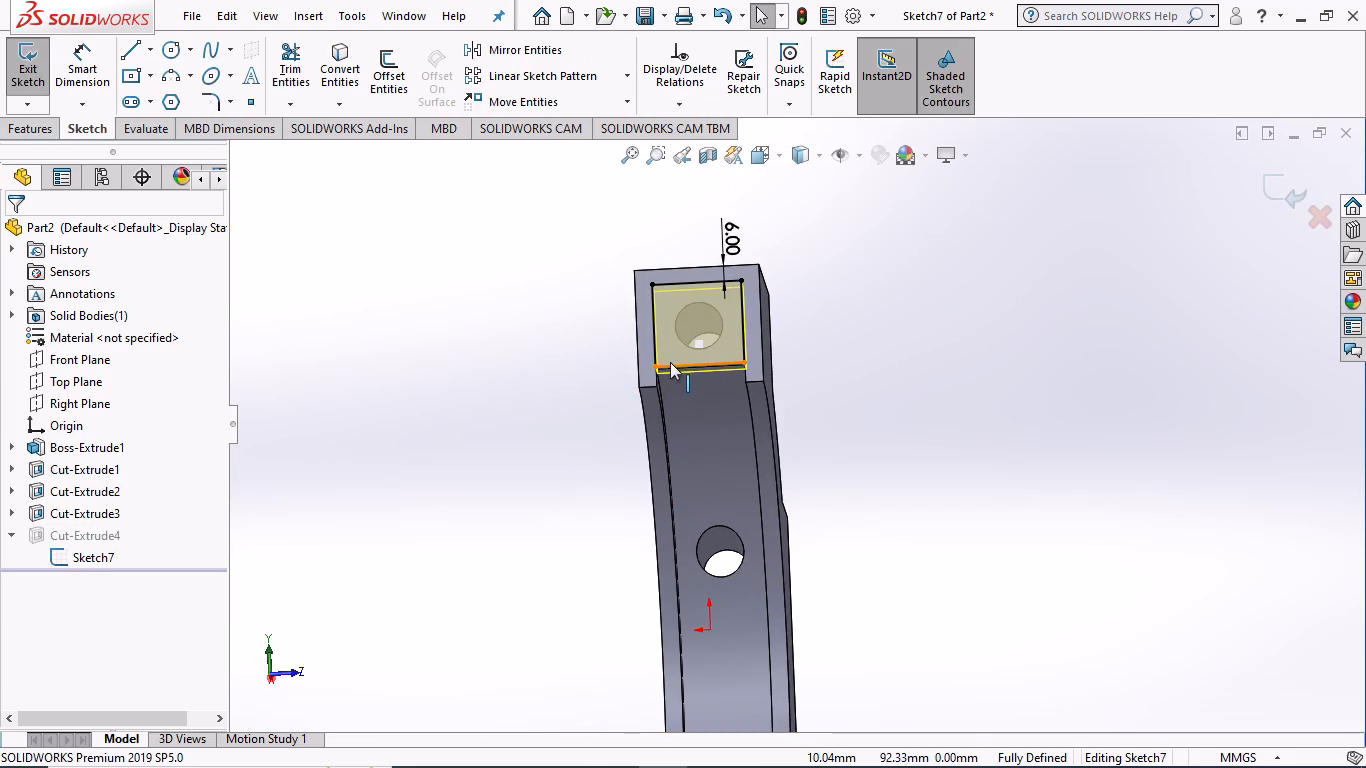
pyautogui.rightClick(670, 362)
pyautogui.click(774, 643)
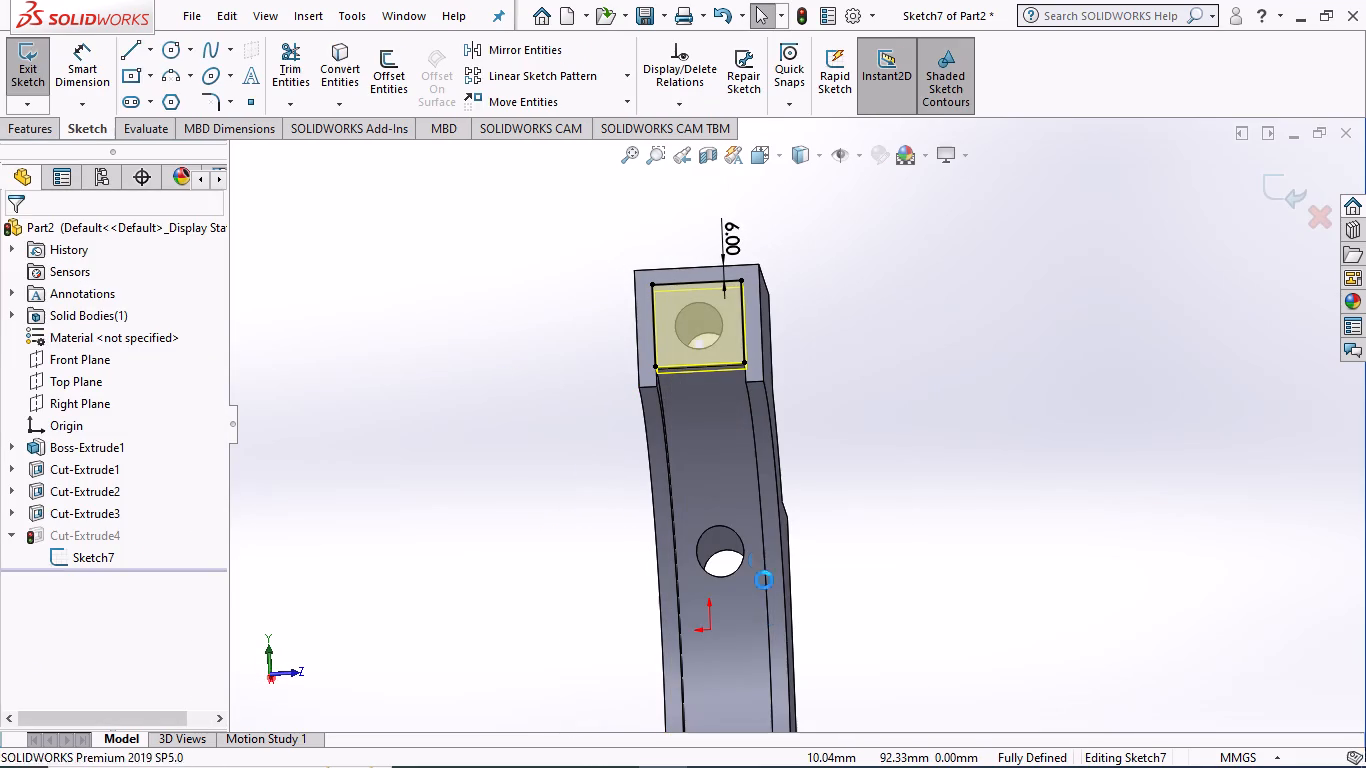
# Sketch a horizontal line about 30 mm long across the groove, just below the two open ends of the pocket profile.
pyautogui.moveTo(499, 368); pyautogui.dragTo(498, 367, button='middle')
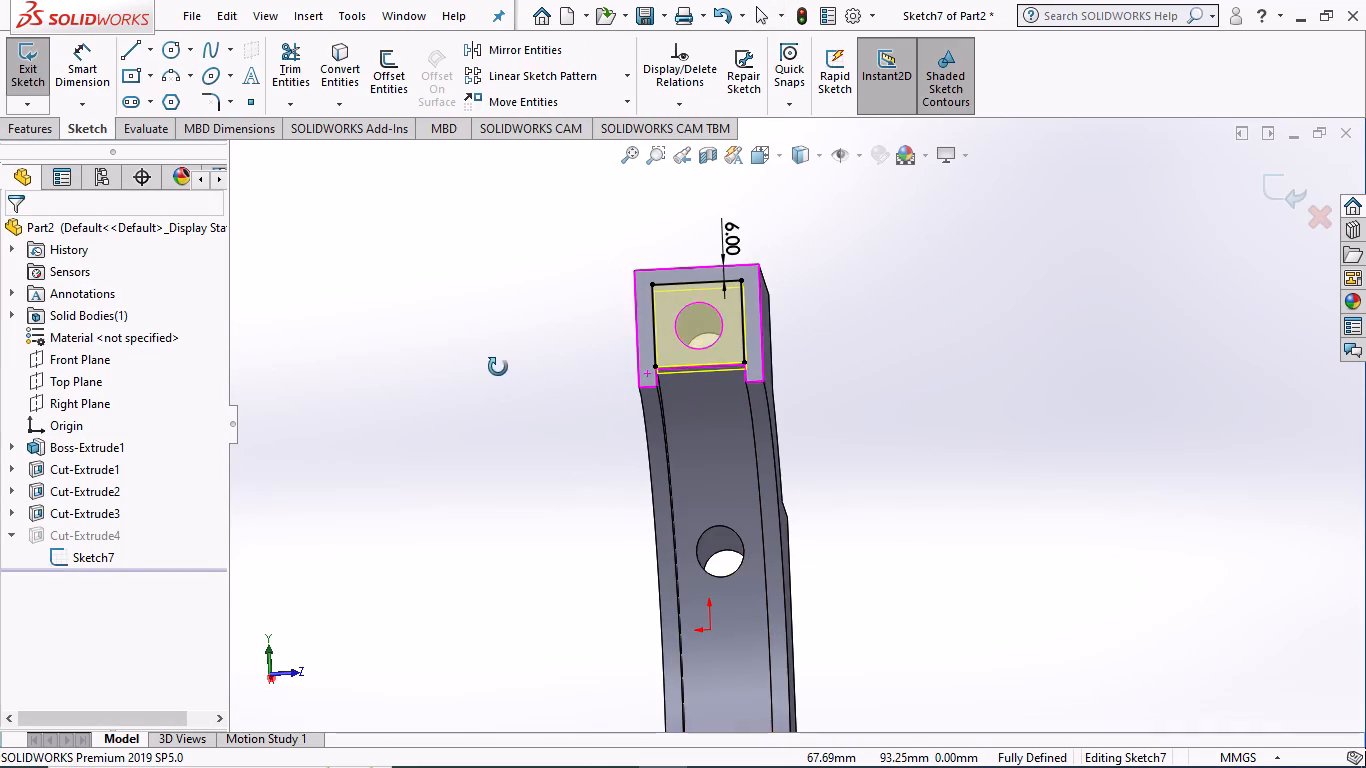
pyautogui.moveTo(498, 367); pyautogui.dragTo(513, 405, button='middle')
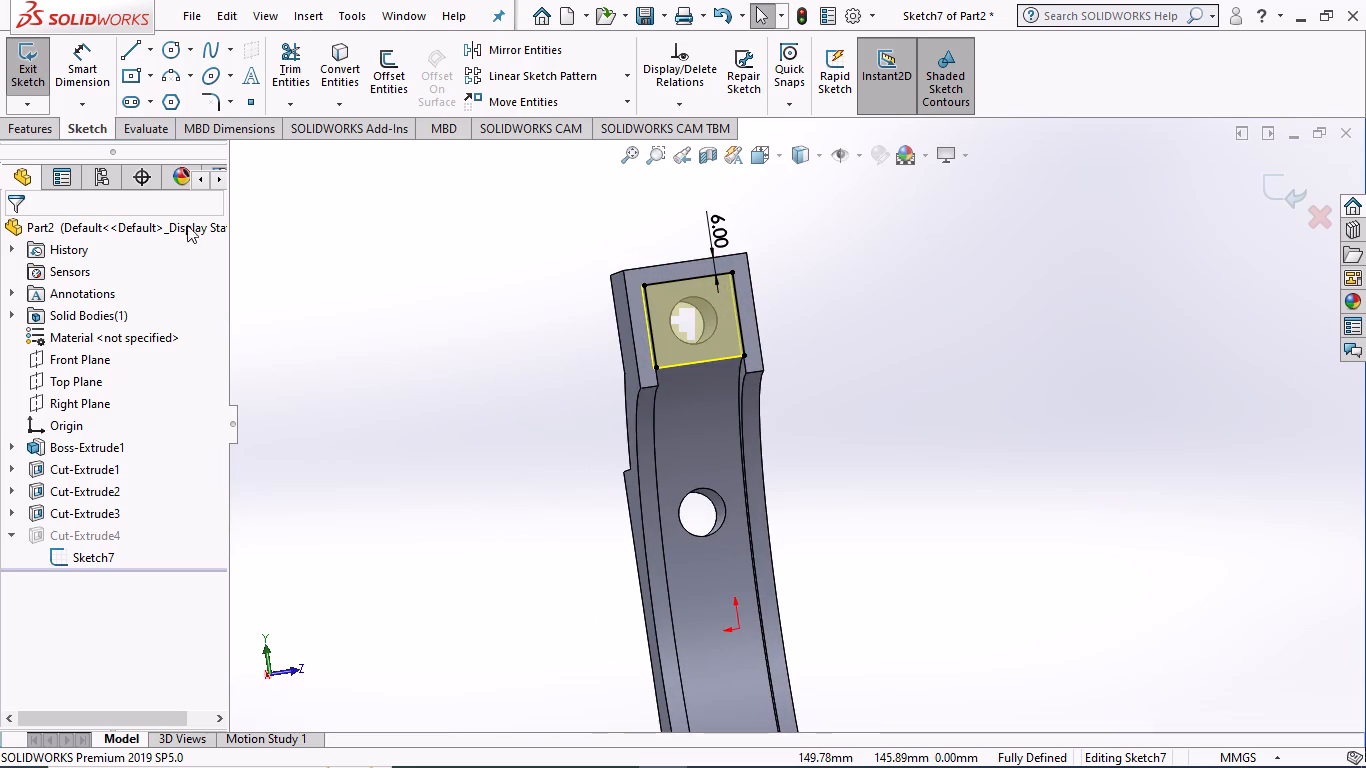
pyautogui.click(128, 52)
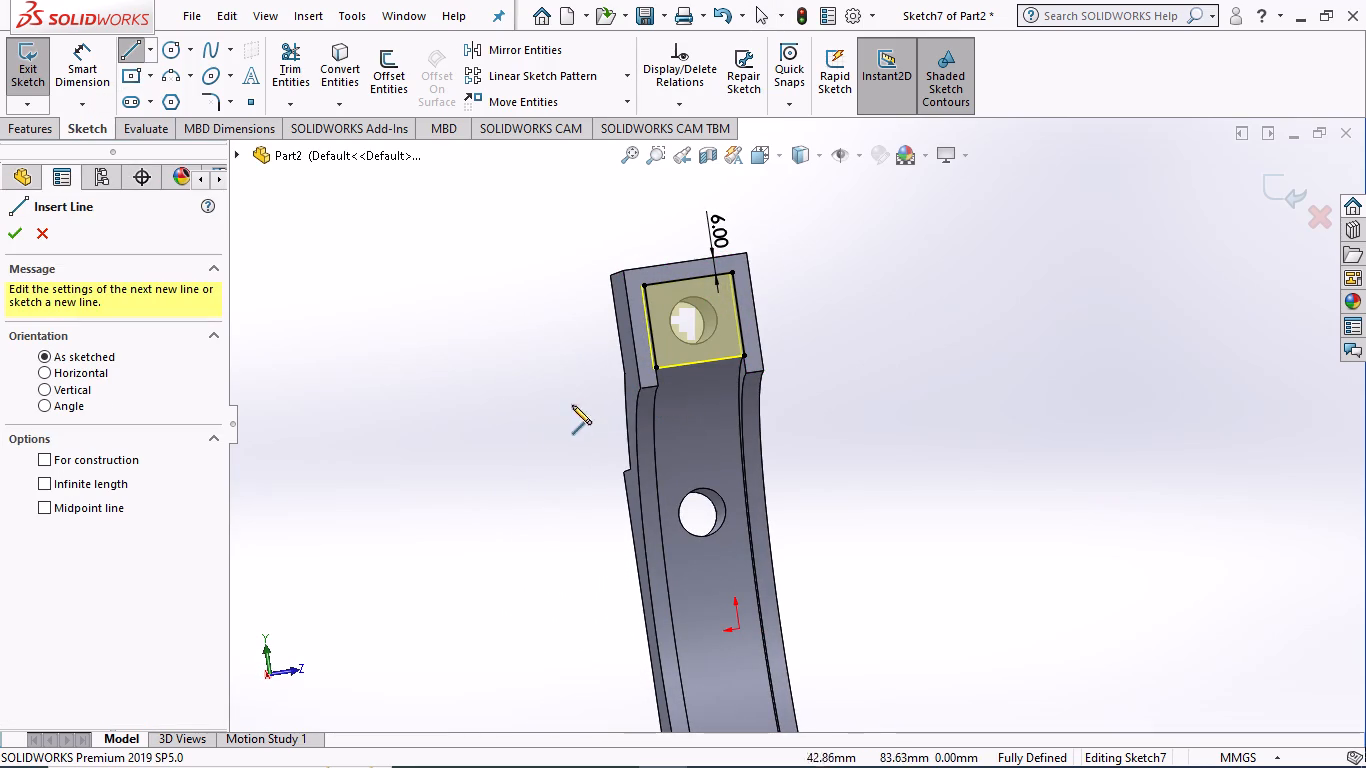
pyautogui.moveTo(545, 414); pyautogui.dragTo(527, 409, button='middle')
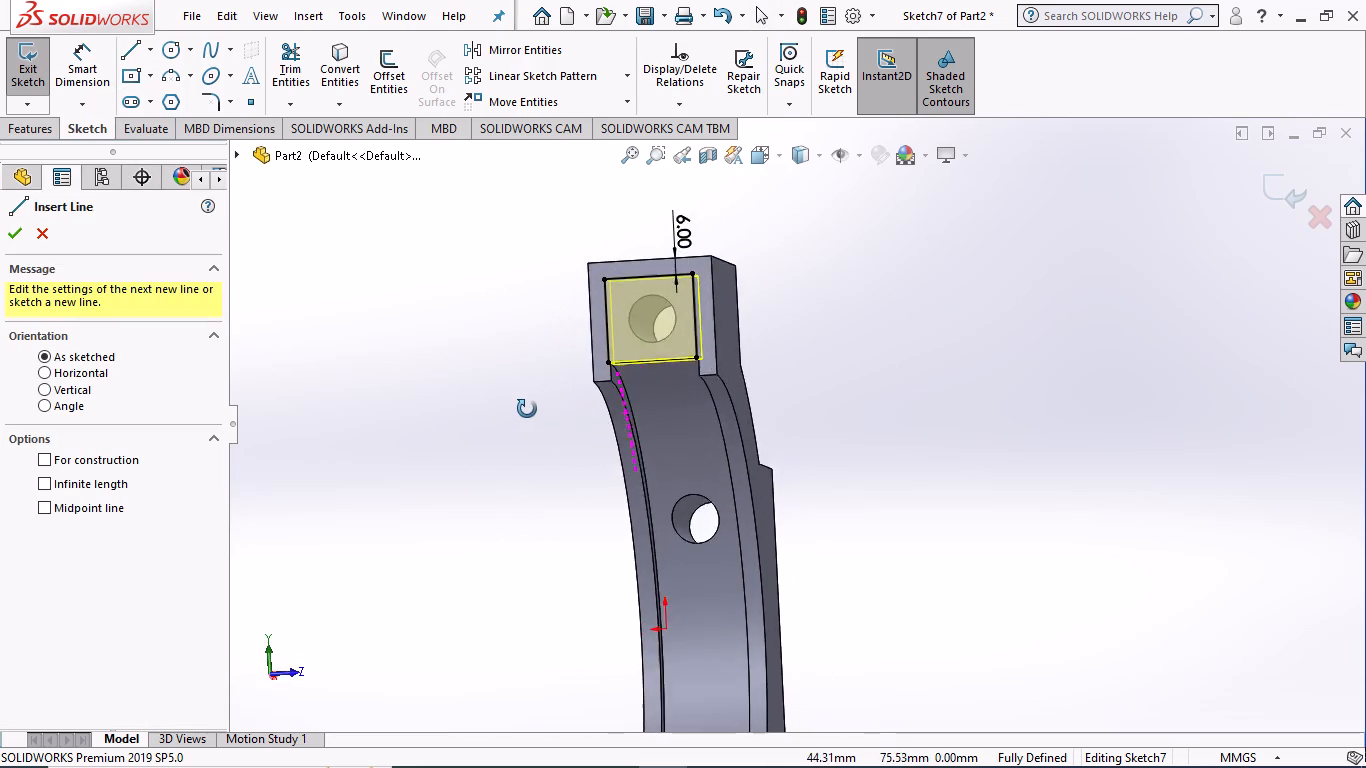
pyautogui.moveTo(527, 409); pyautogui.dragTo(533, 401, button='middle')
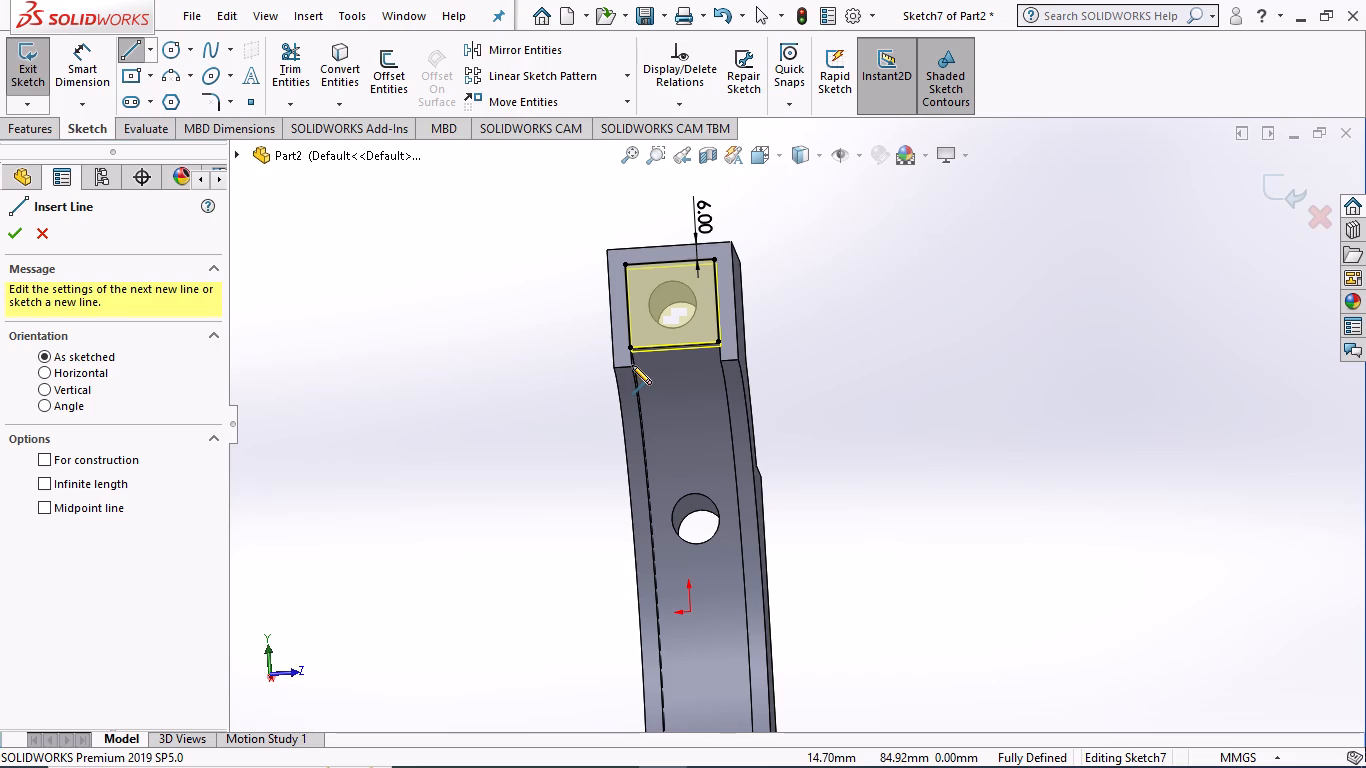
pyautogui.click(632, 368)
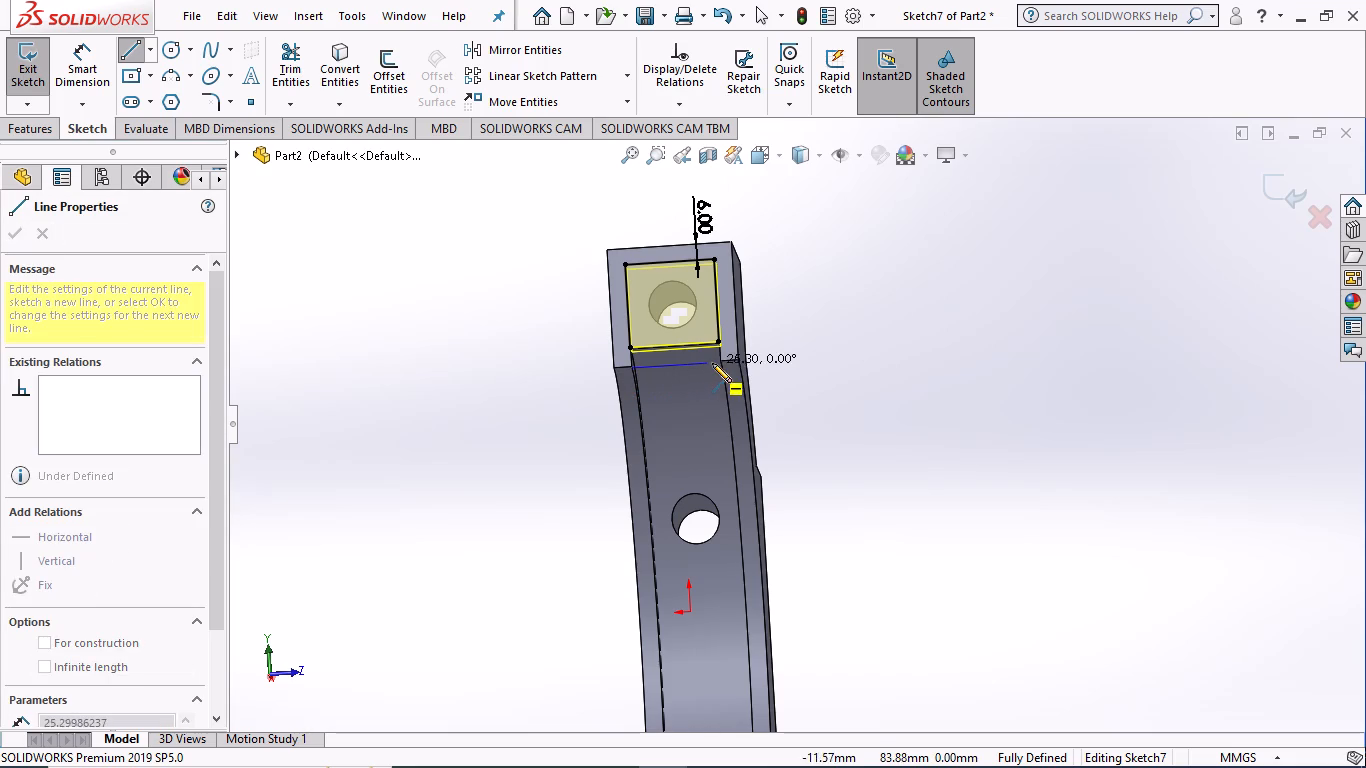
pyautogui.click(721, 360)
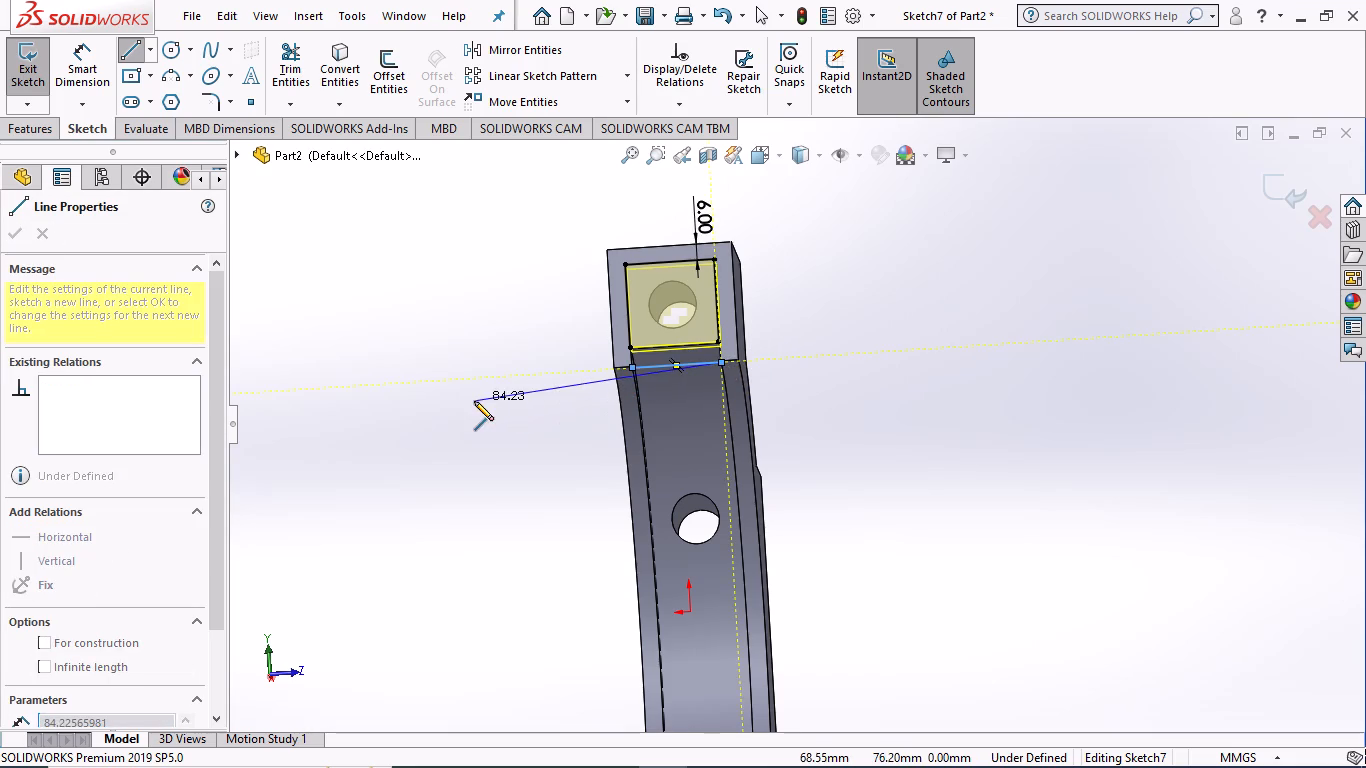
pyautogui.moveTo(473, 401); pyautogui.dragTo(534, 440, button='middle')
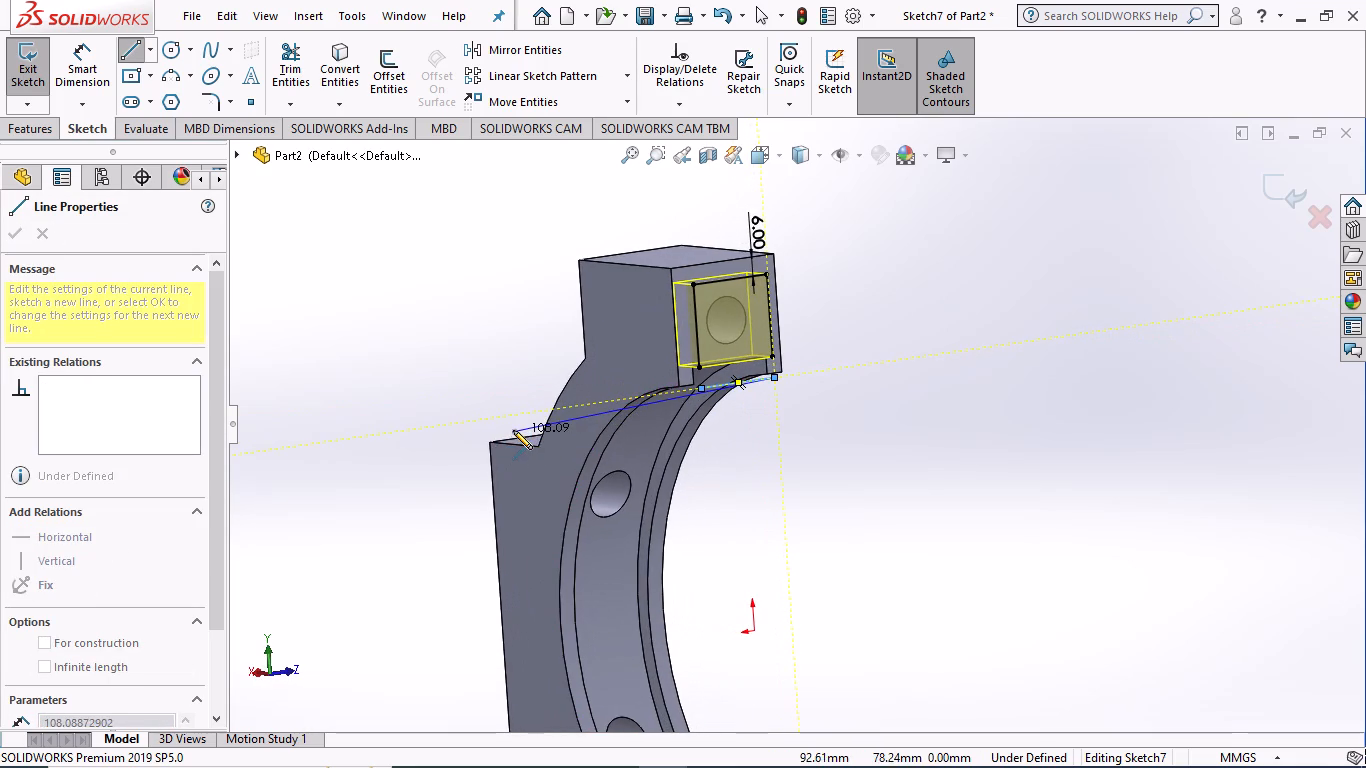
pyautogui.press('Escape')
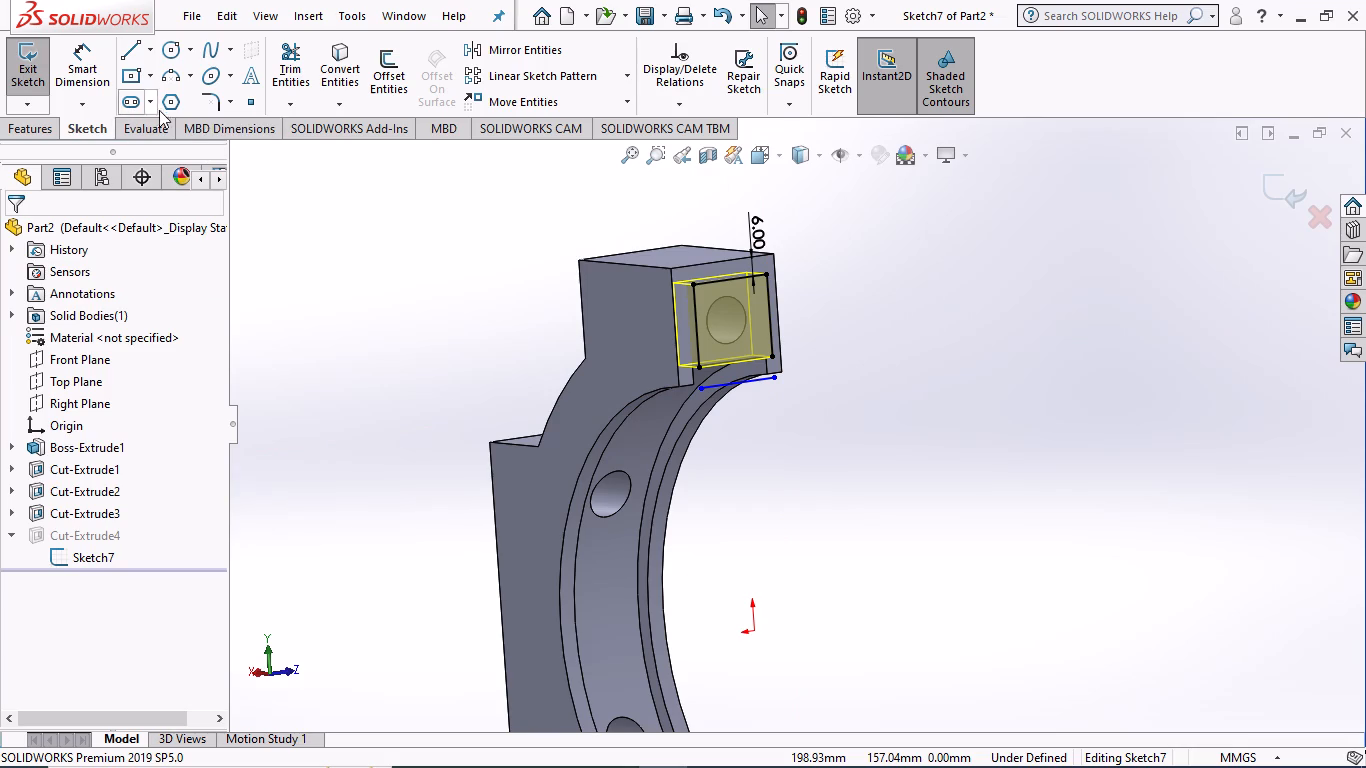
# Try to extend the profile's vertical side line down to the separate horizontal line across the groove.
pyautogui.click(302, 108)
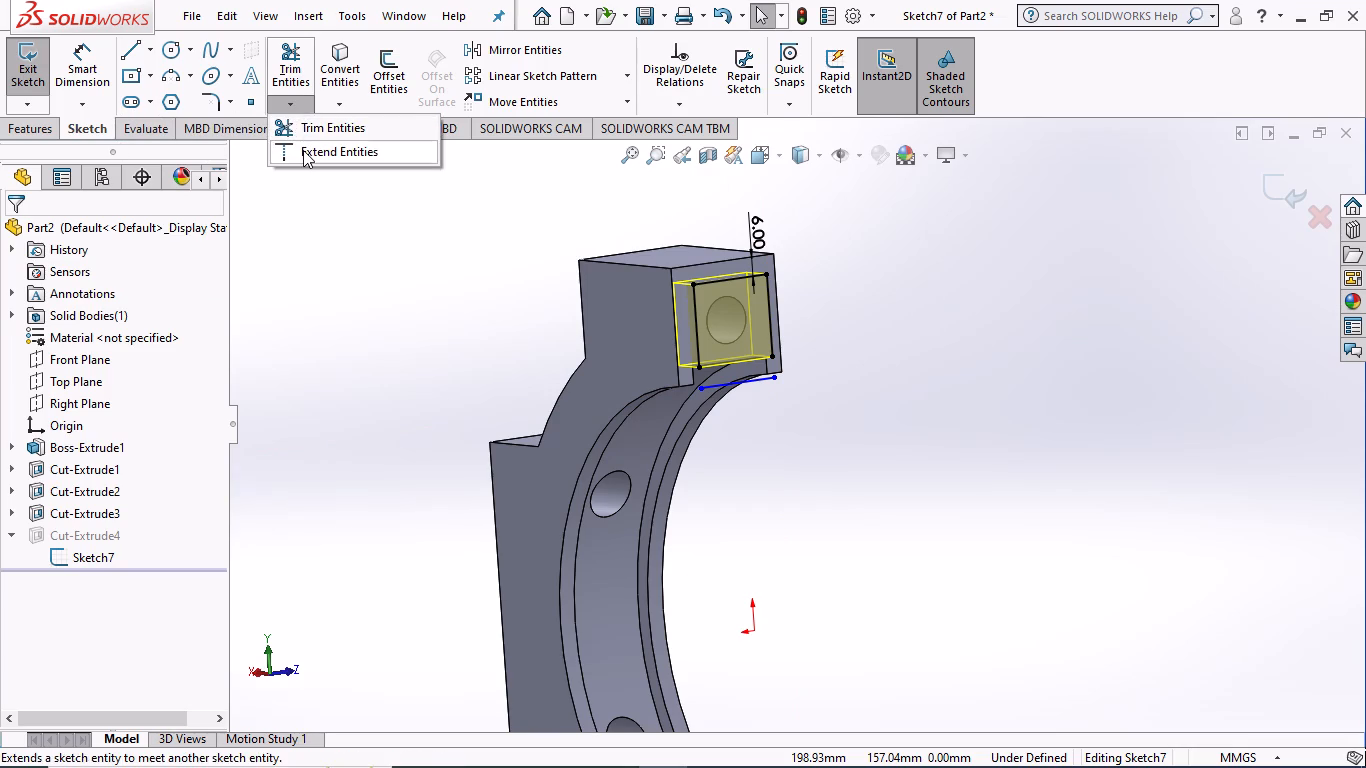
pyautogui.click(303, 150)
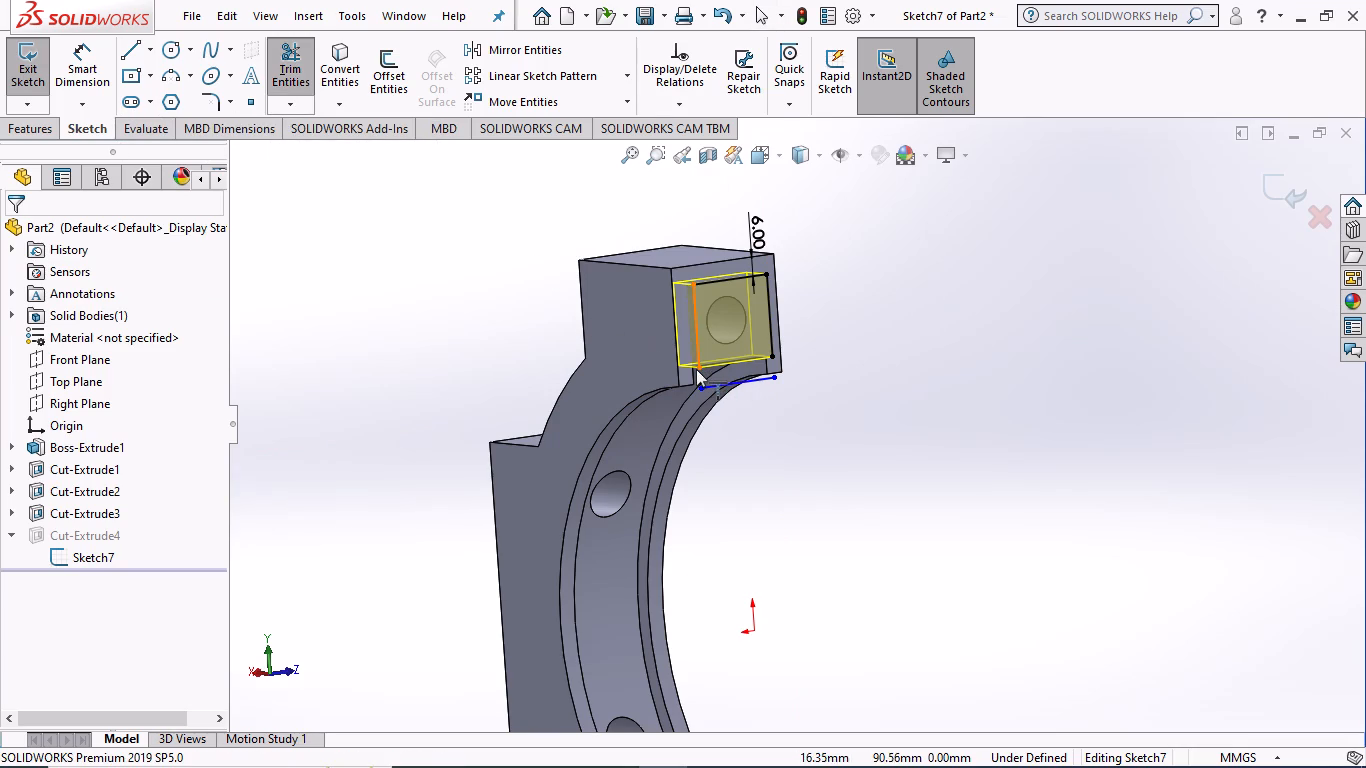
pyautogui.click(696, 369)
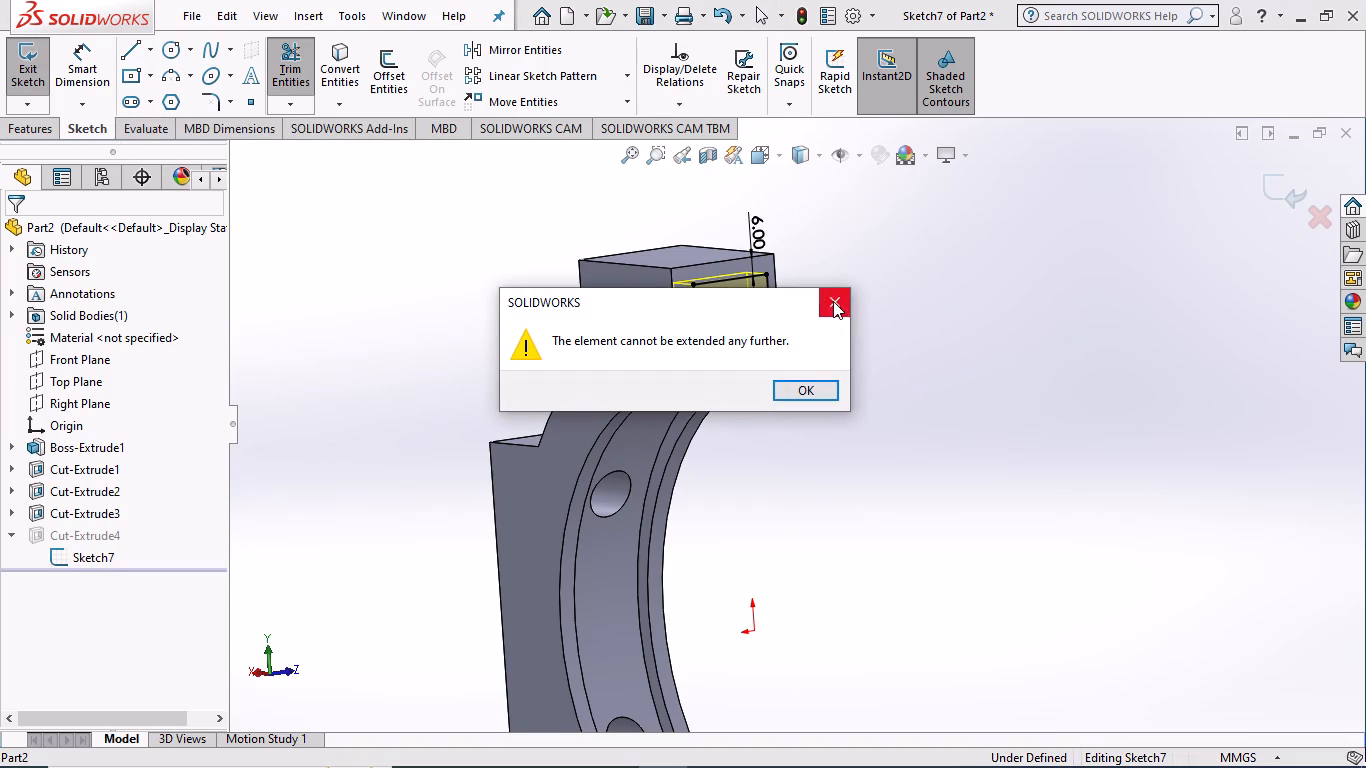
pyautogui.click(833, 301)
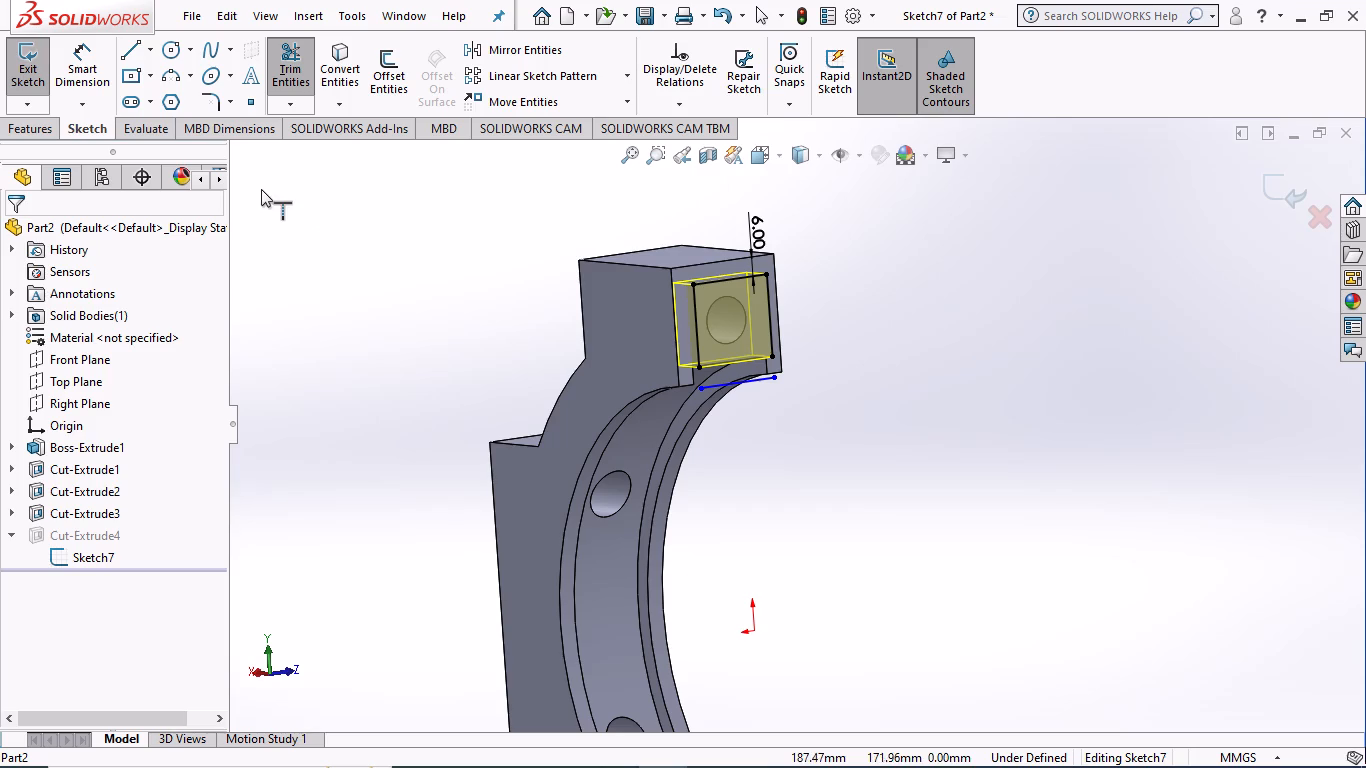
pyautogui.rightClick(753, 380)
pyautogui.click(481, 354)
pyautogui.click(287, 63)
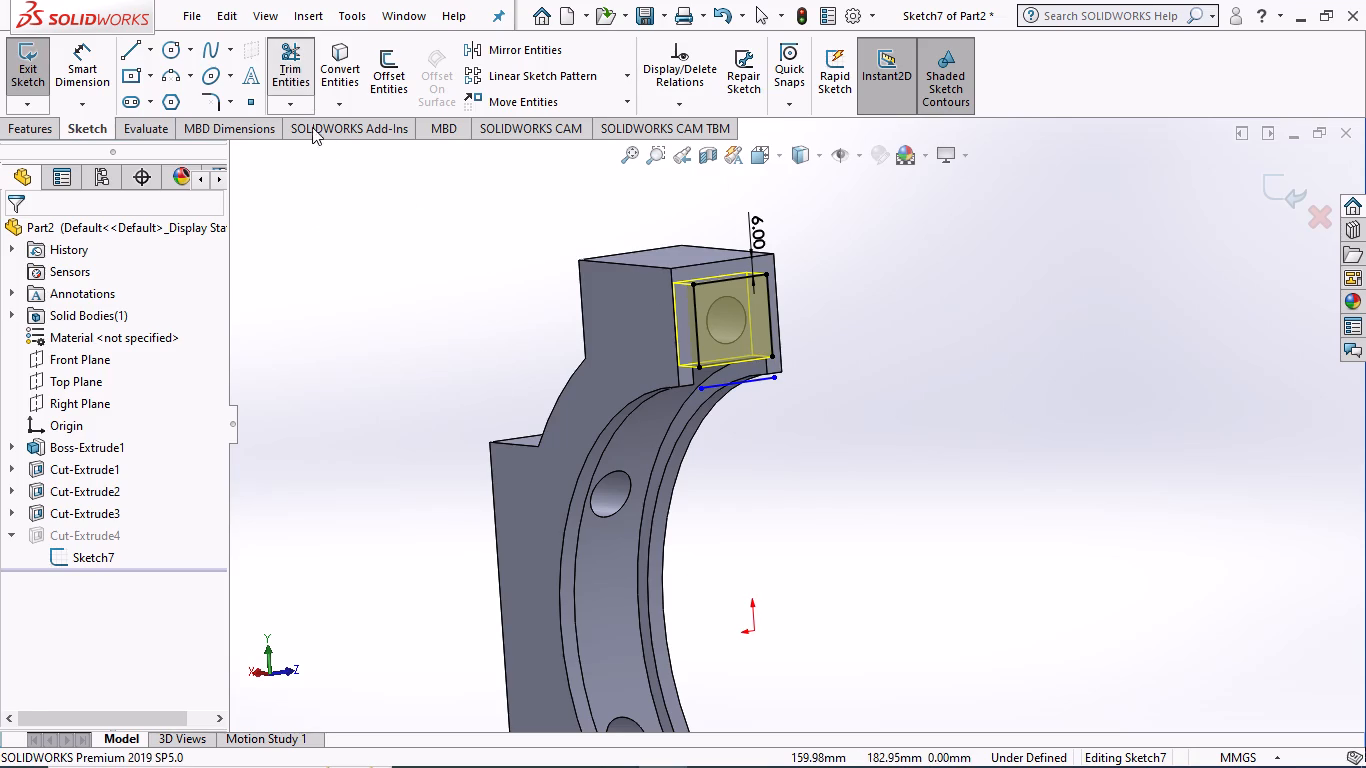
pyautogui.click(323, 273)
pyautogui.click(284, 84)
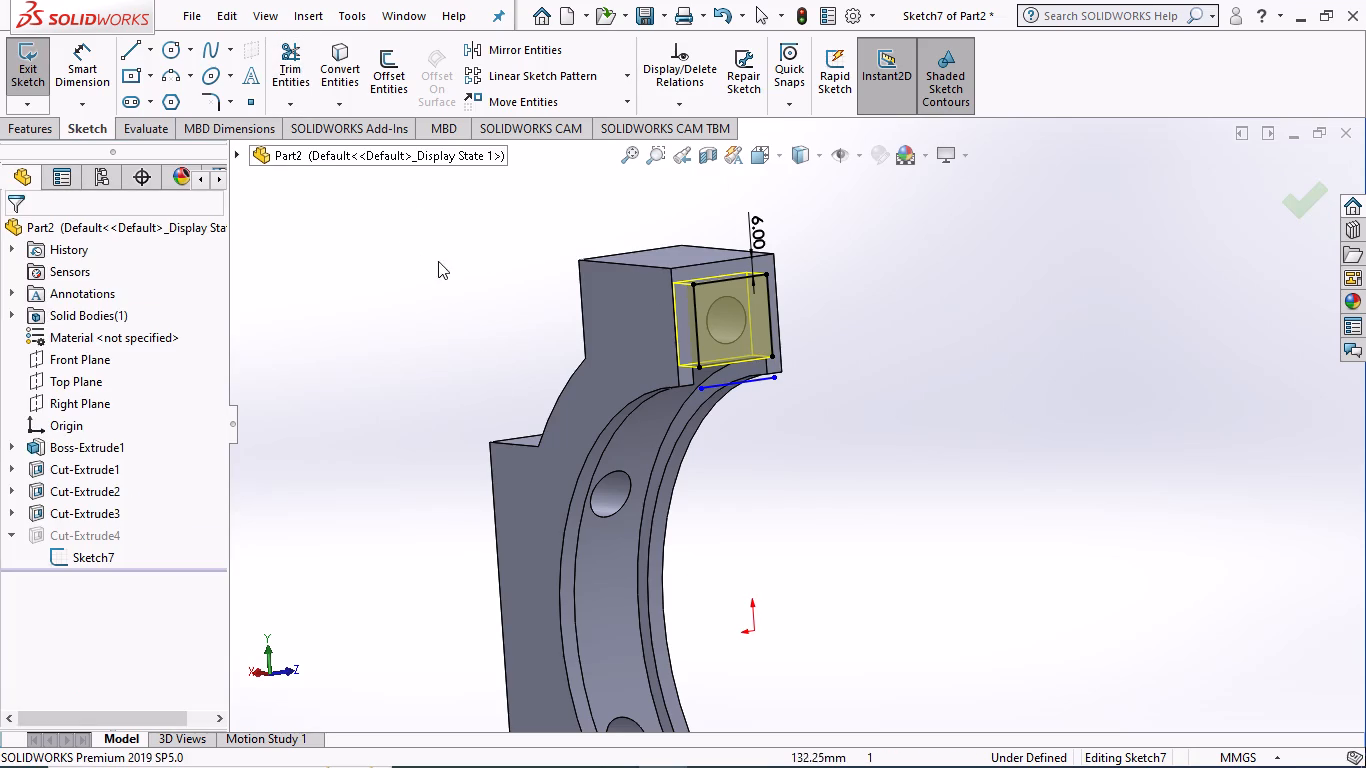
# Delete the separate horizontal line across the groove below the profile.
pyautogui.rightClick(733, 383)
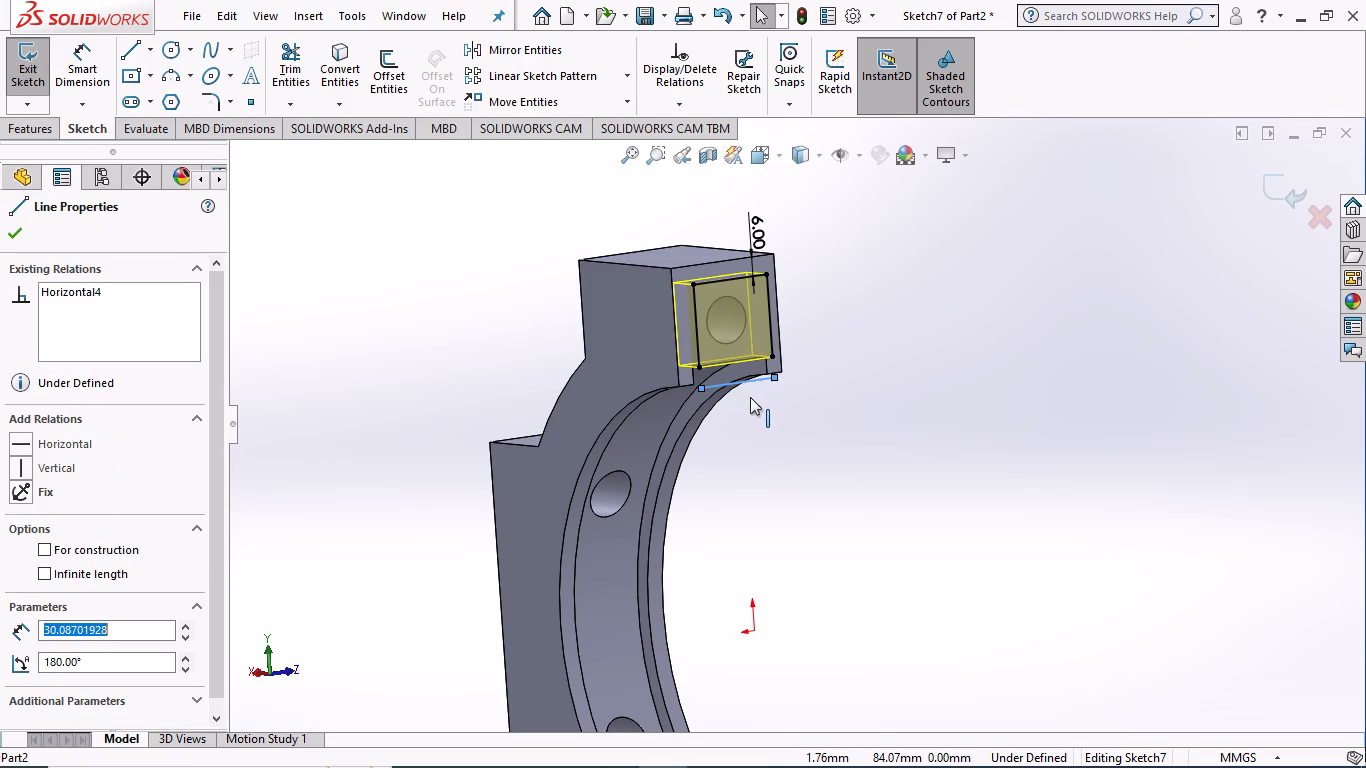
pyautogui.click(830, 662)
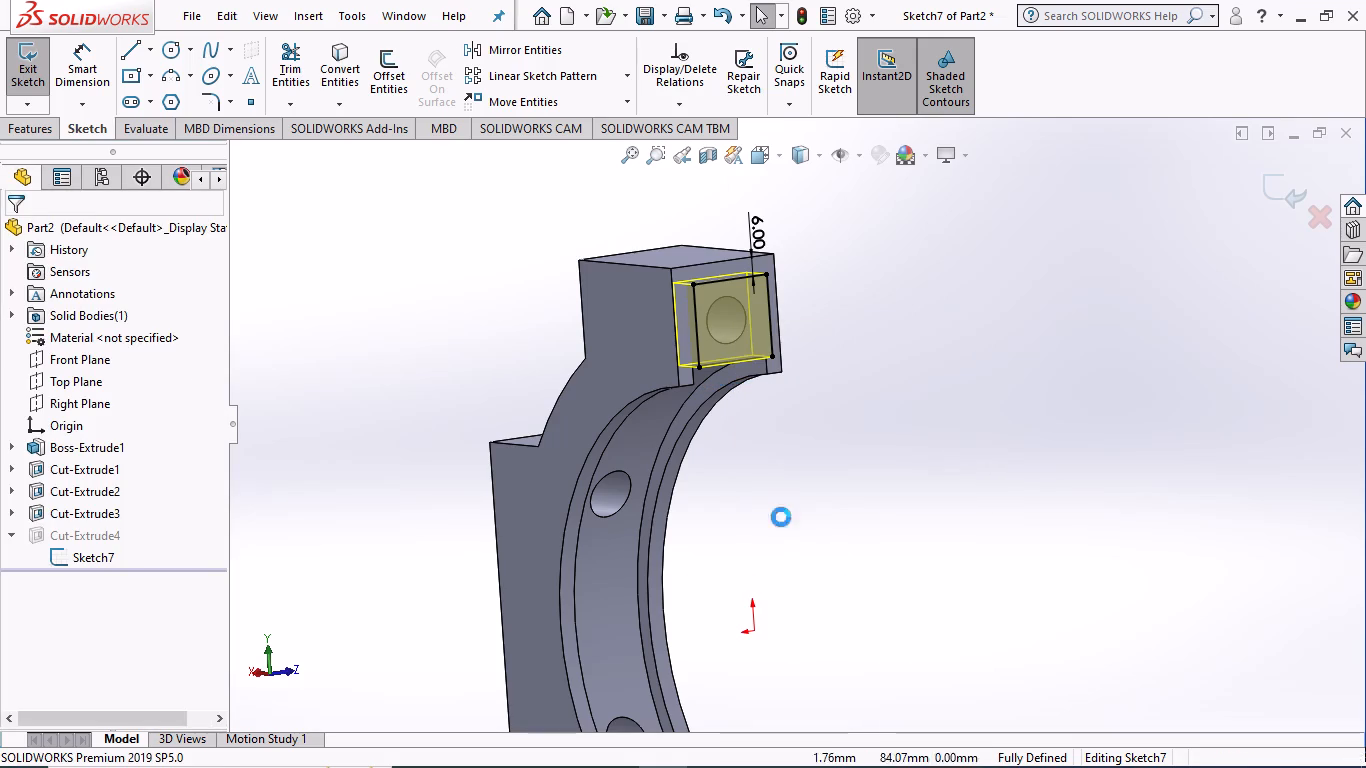
# Delete both vertical side lines of the pocket profile, keeping its dimensioned horizontal line.
pyautogui.moveTo(416, 314); pyautogui.dragTo(384, 318, button='middle')
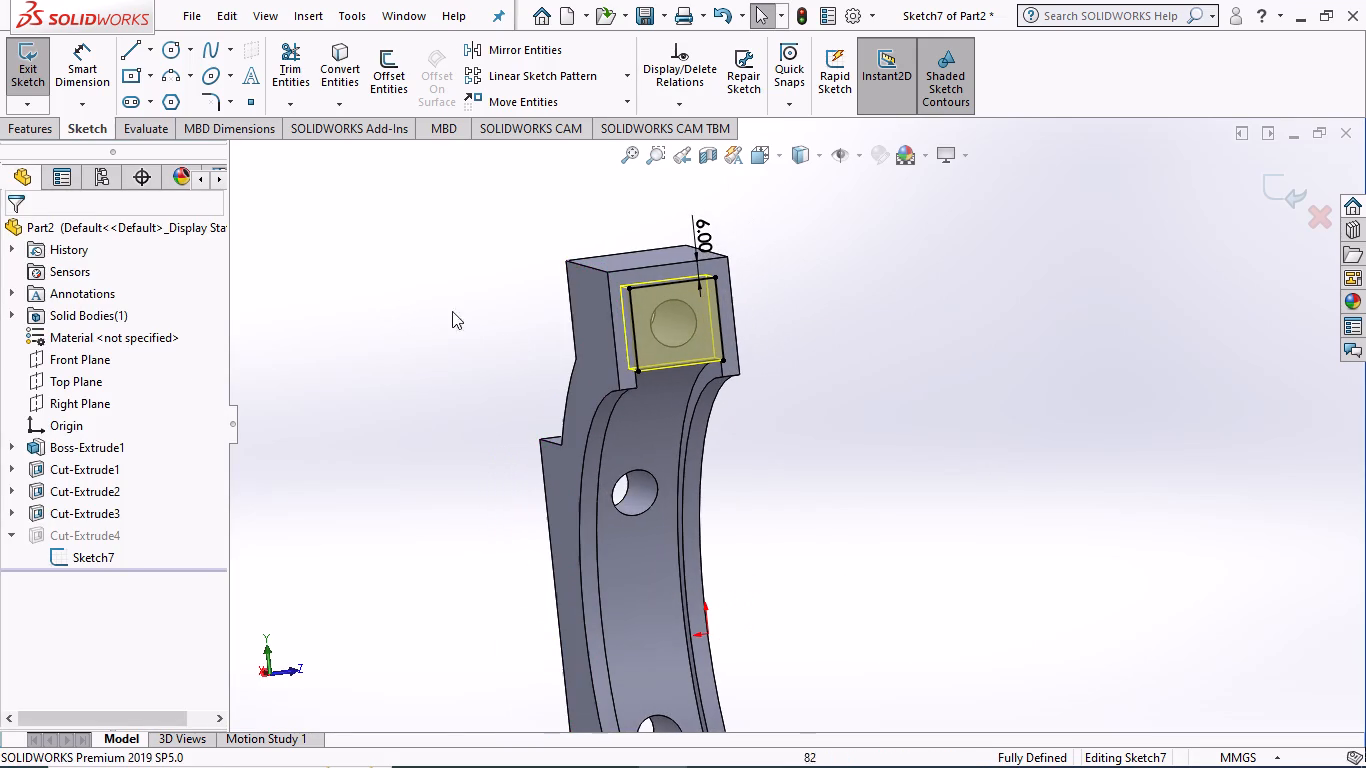
pyautogui.rightClick(634, 324)
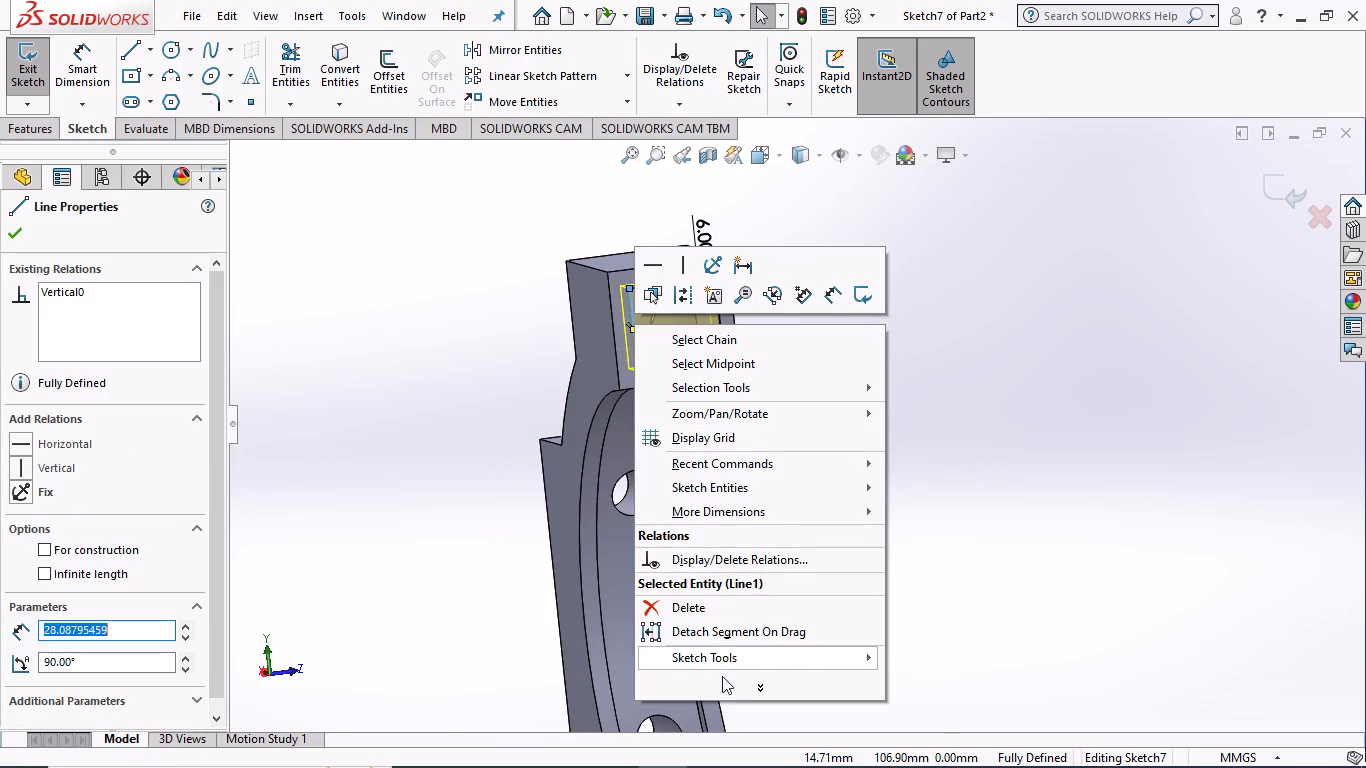
pyautogui.click(711, 601)
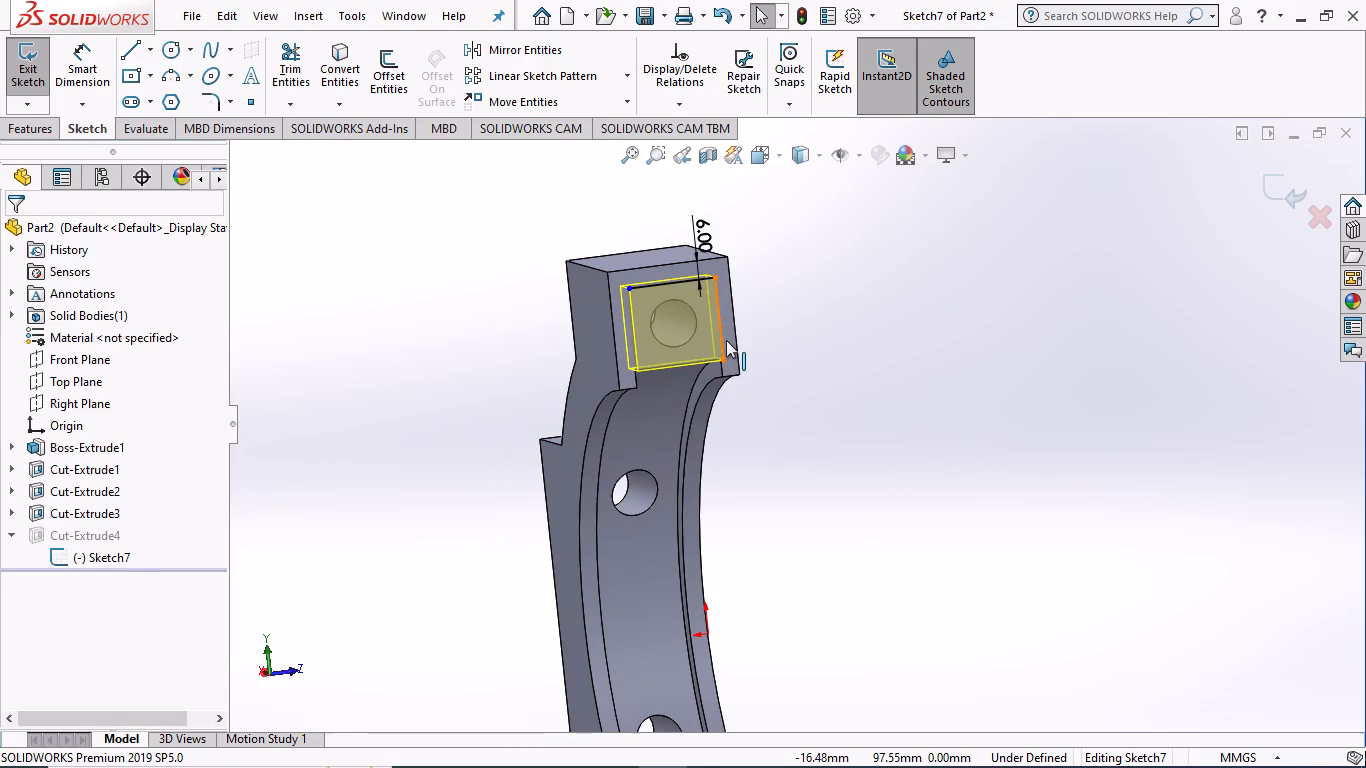
pyautogui.rightClick(722, 349)
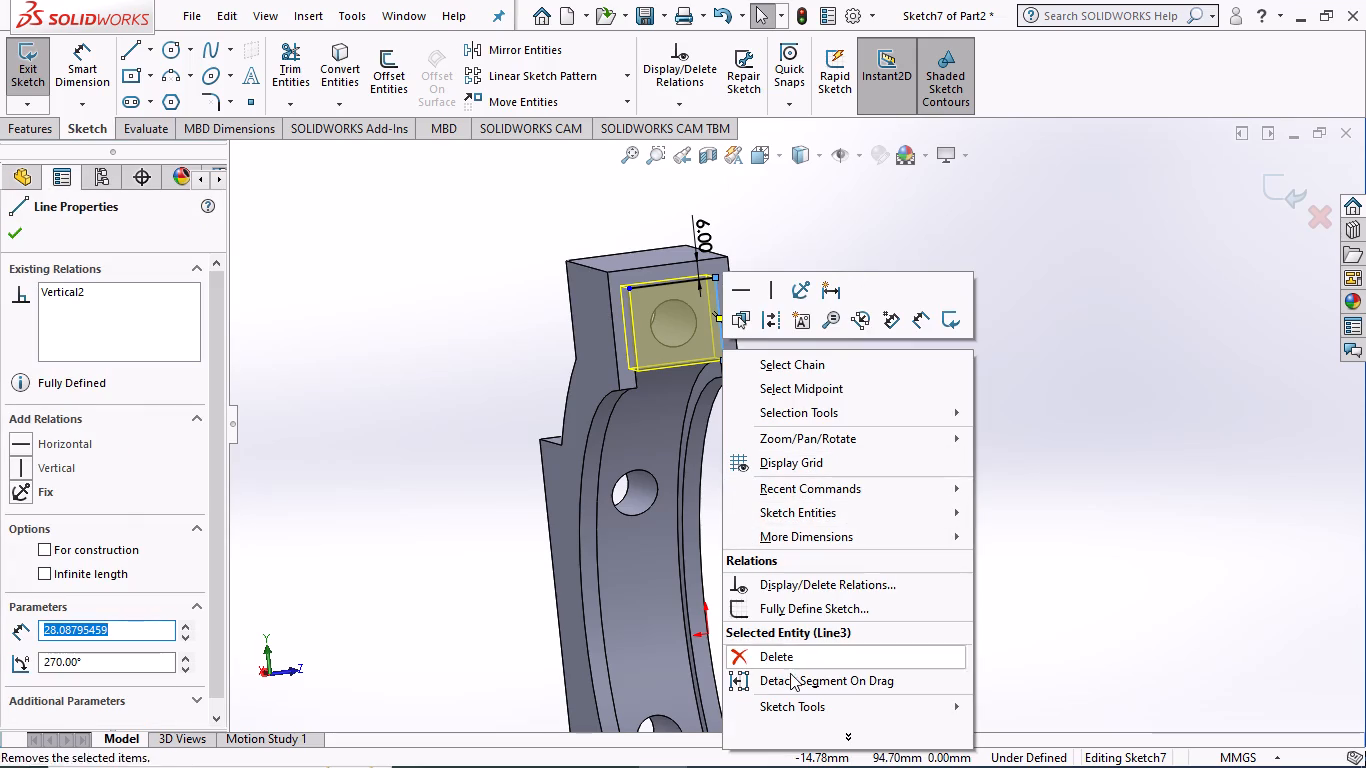
pyautogui.click(790, 656)
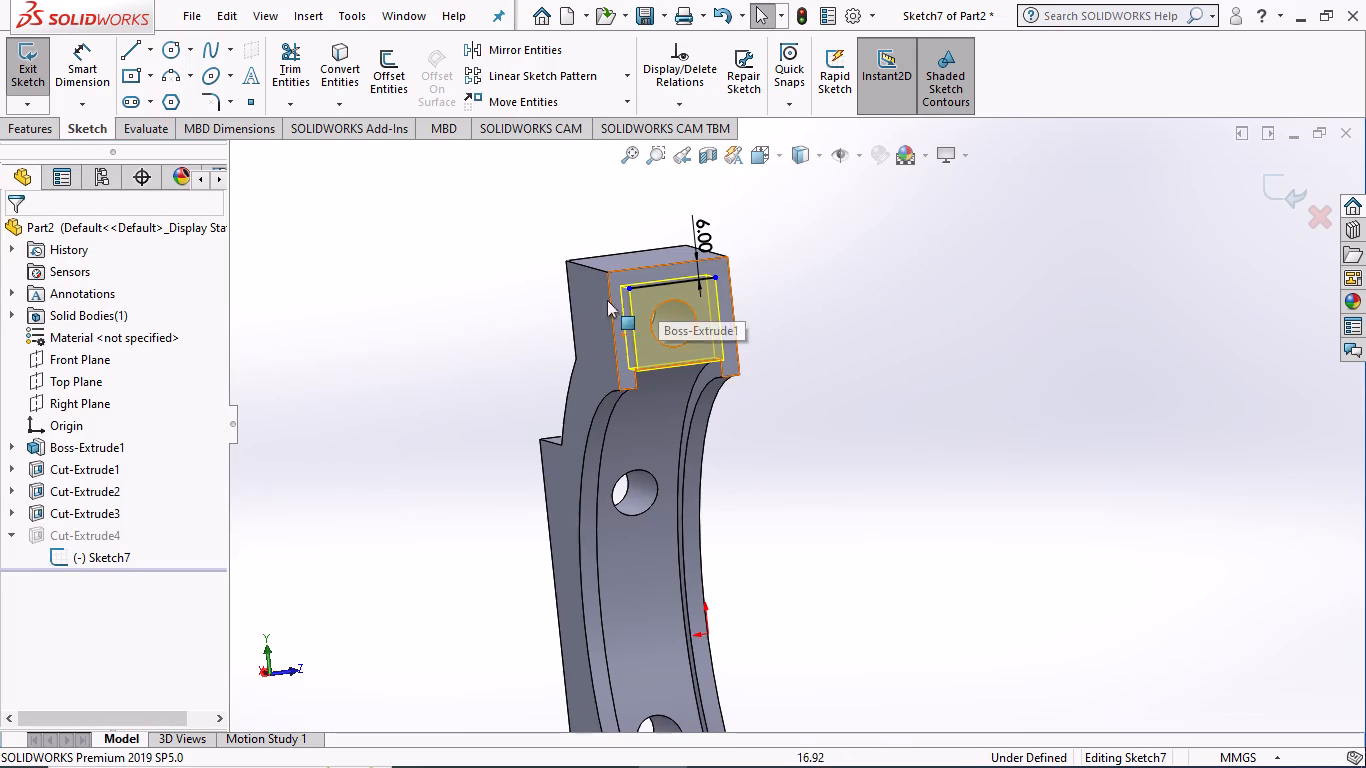
# Close the profile with two vertical lines about 35.5 mm long from the dimensioned line's ends, joined by a 30 mm horizontal line across the groove.
pyautogui.click(130, 47)
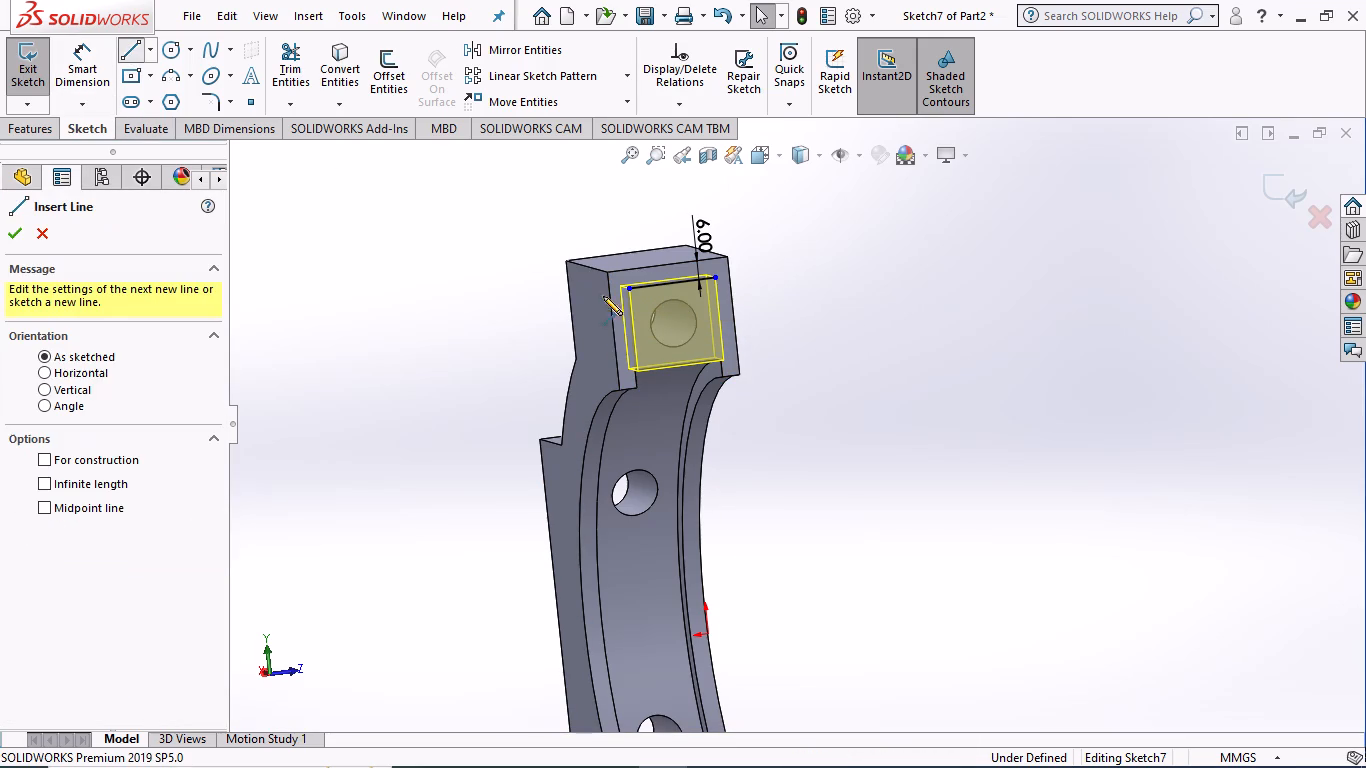
pyautogui.click(626, 289)
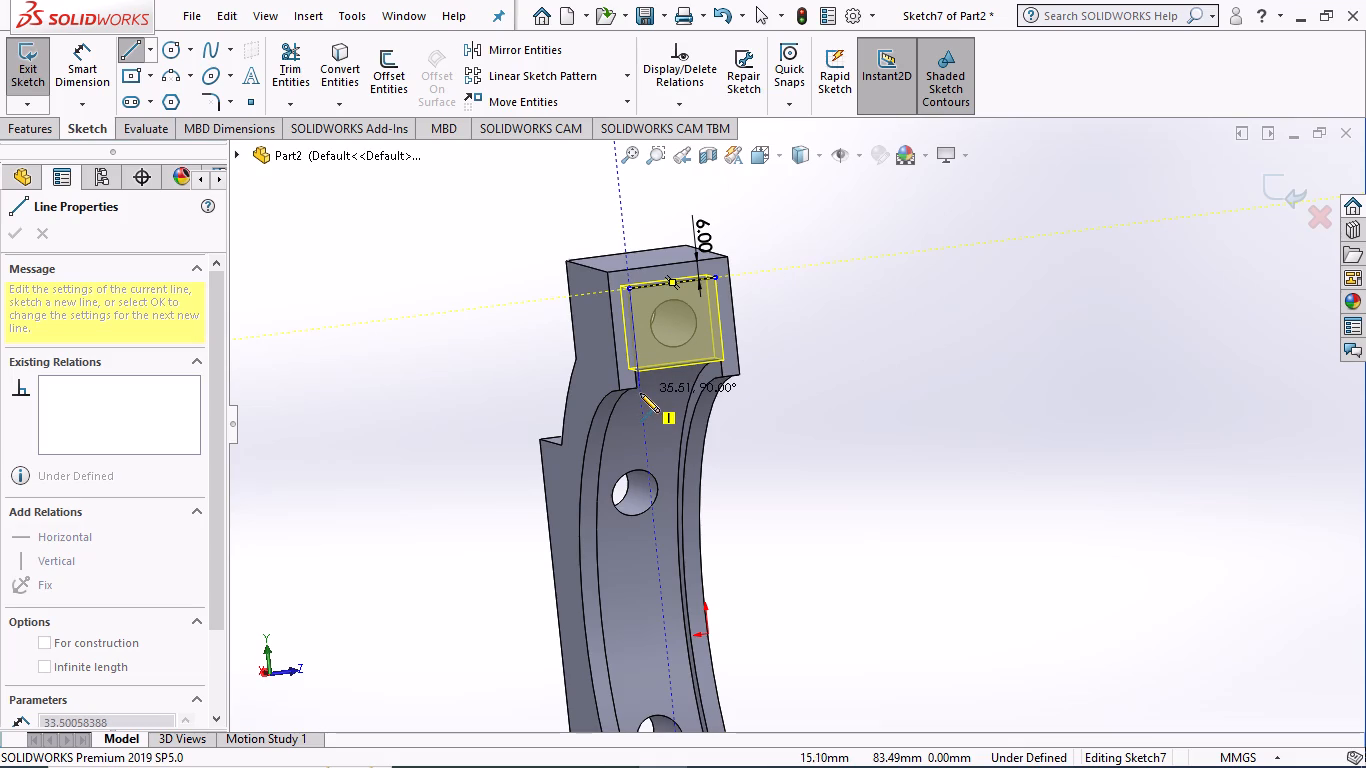
pyautogui.click(640, 393)
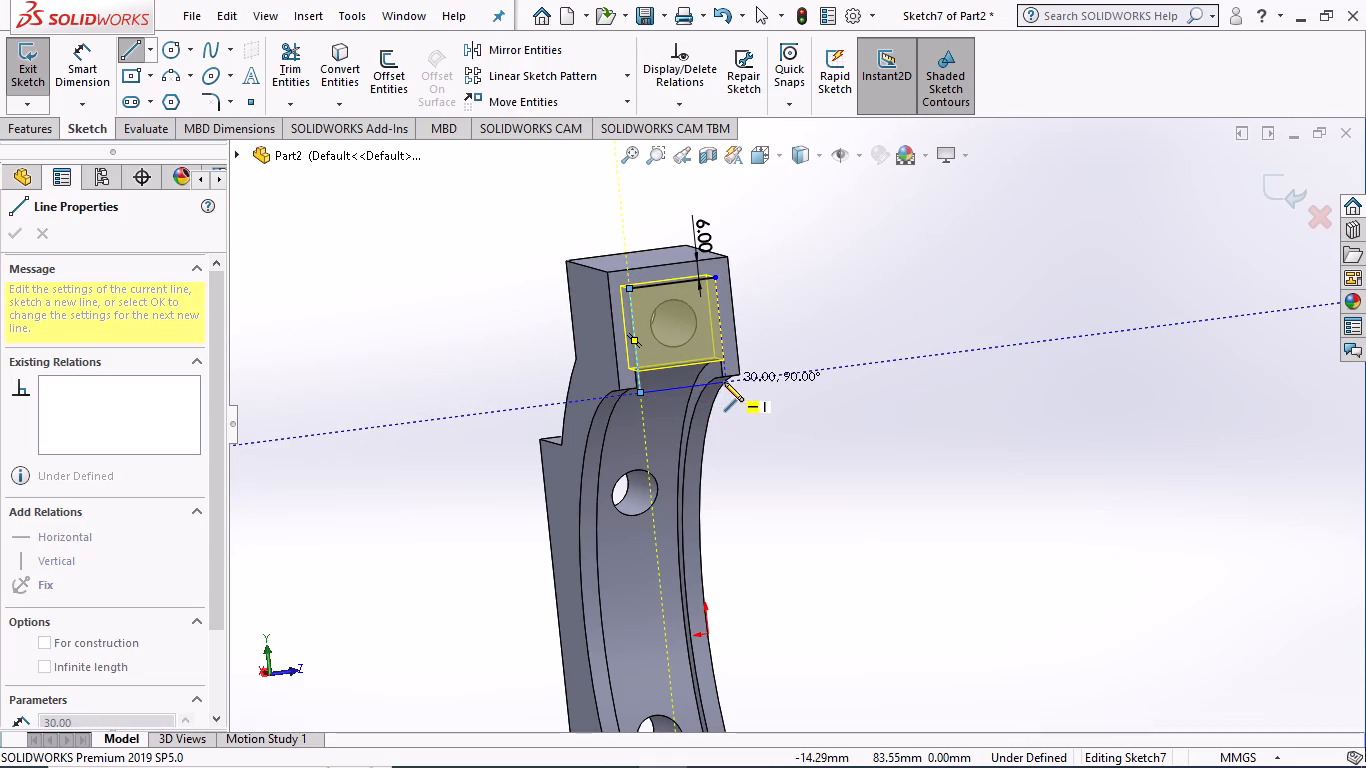
pyautogui.click(724, 382)
pyautogui.click(715, 277)
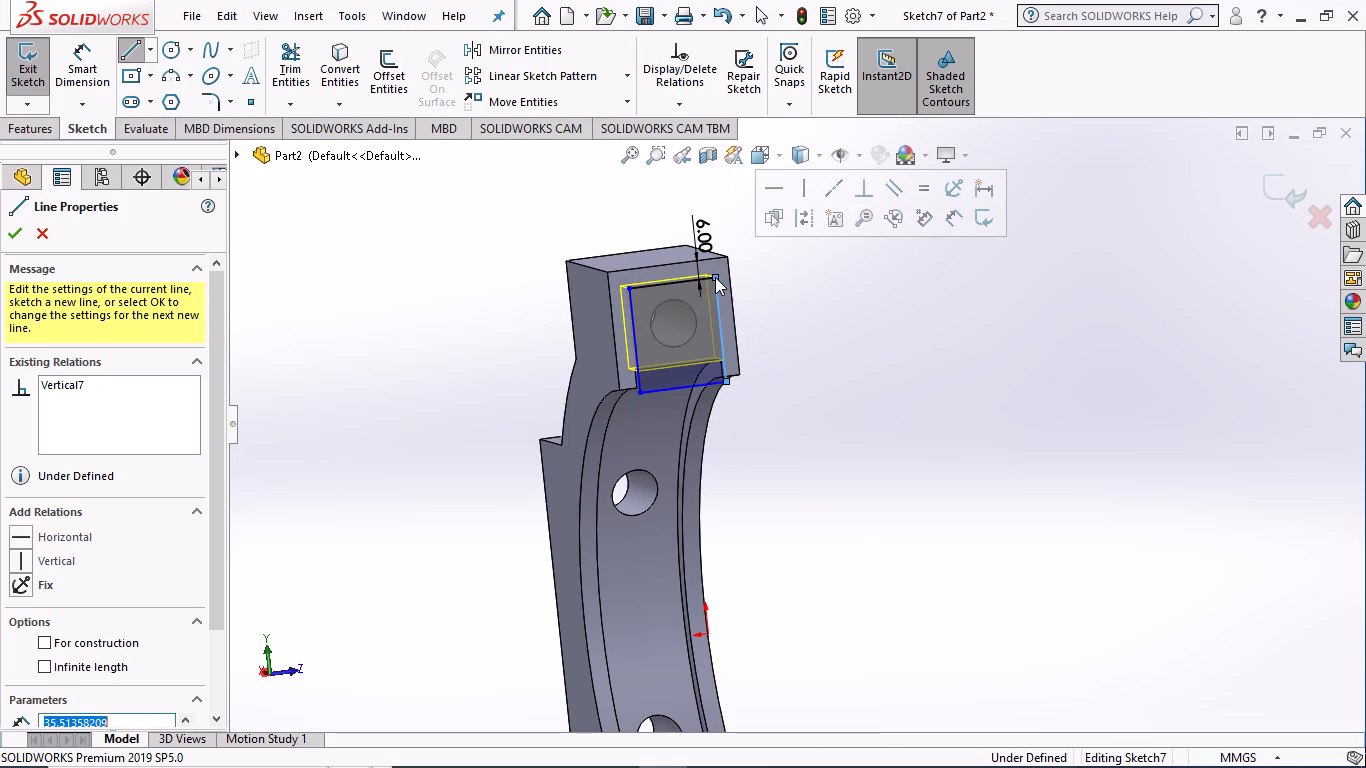
pyautogui.press('Escape')
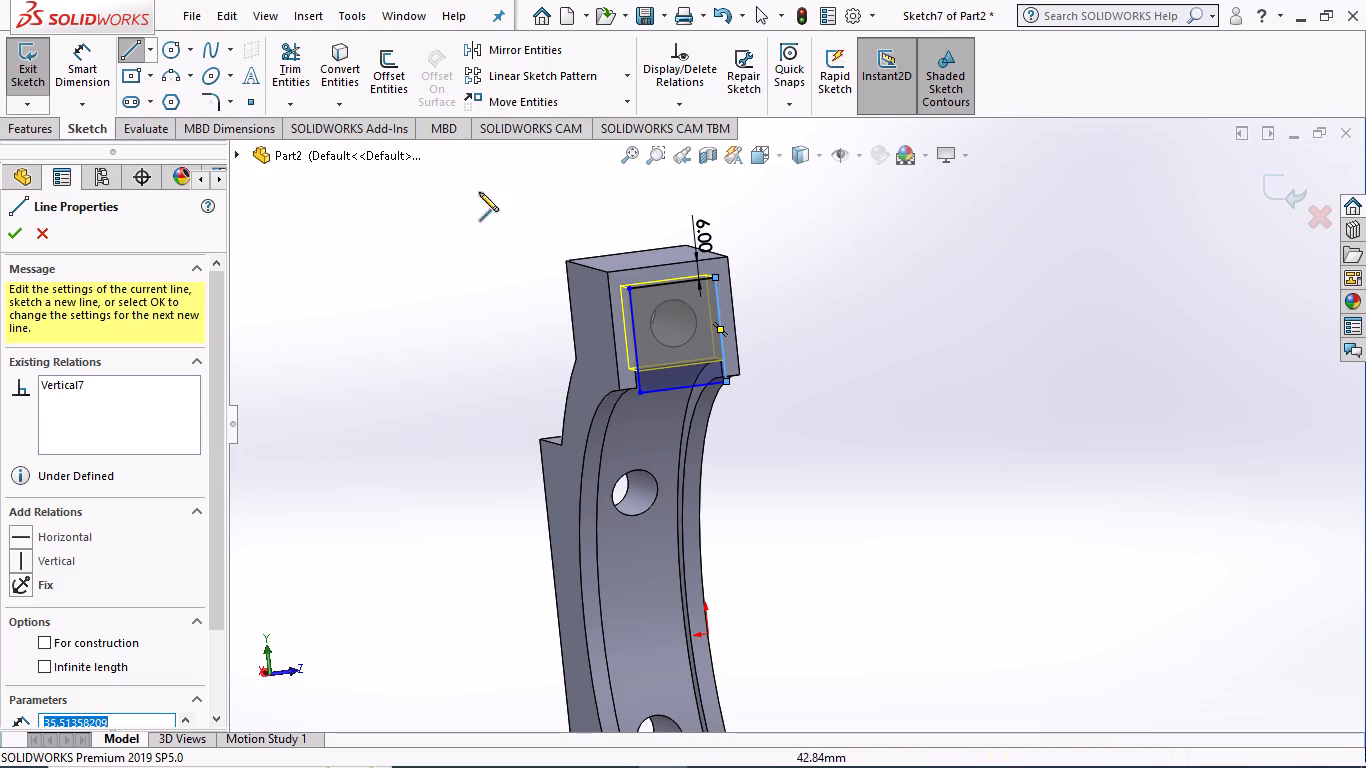
pyautogui.click(18, 229)
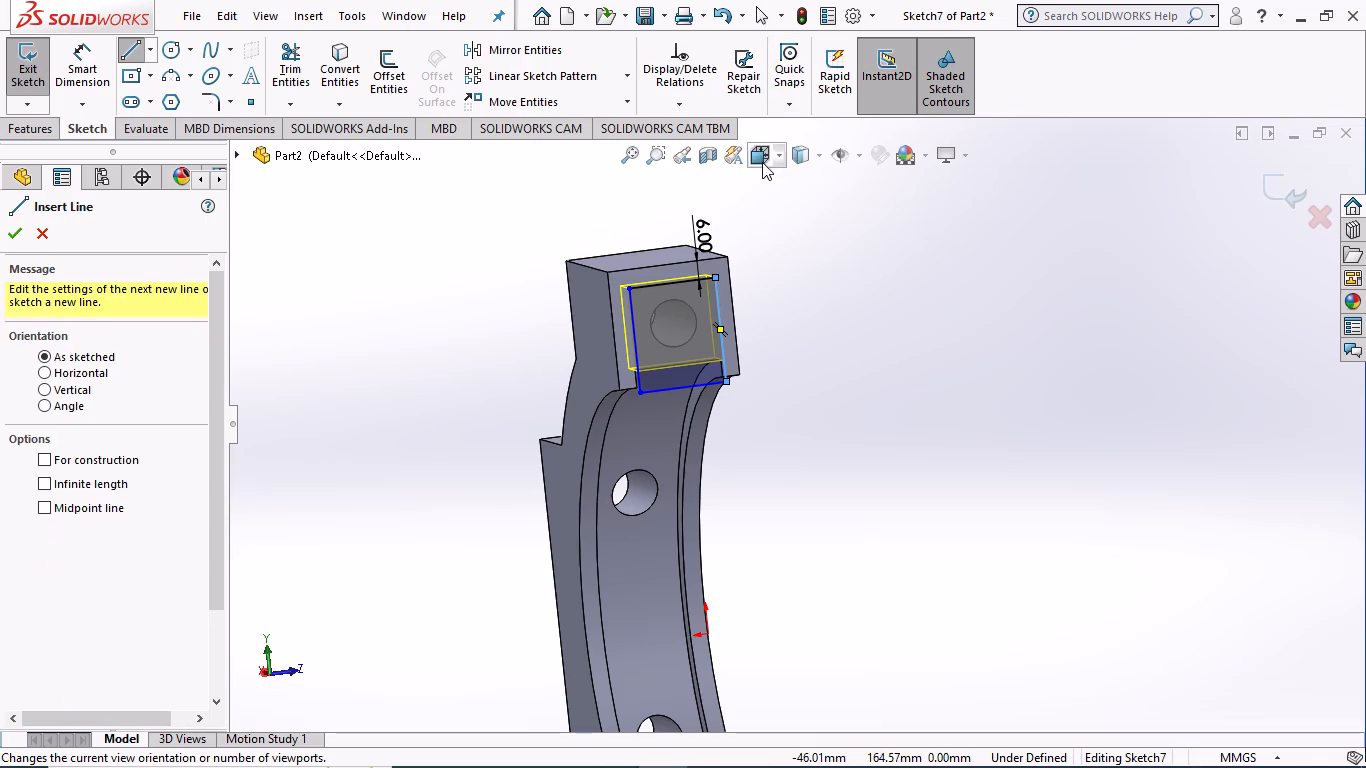
# Examine how the redrawn profile sits against the upper end block and groove, in the Left view and from oblique angles.
pyautogui.click(760, 161)
pyautogui.click(755, 238)
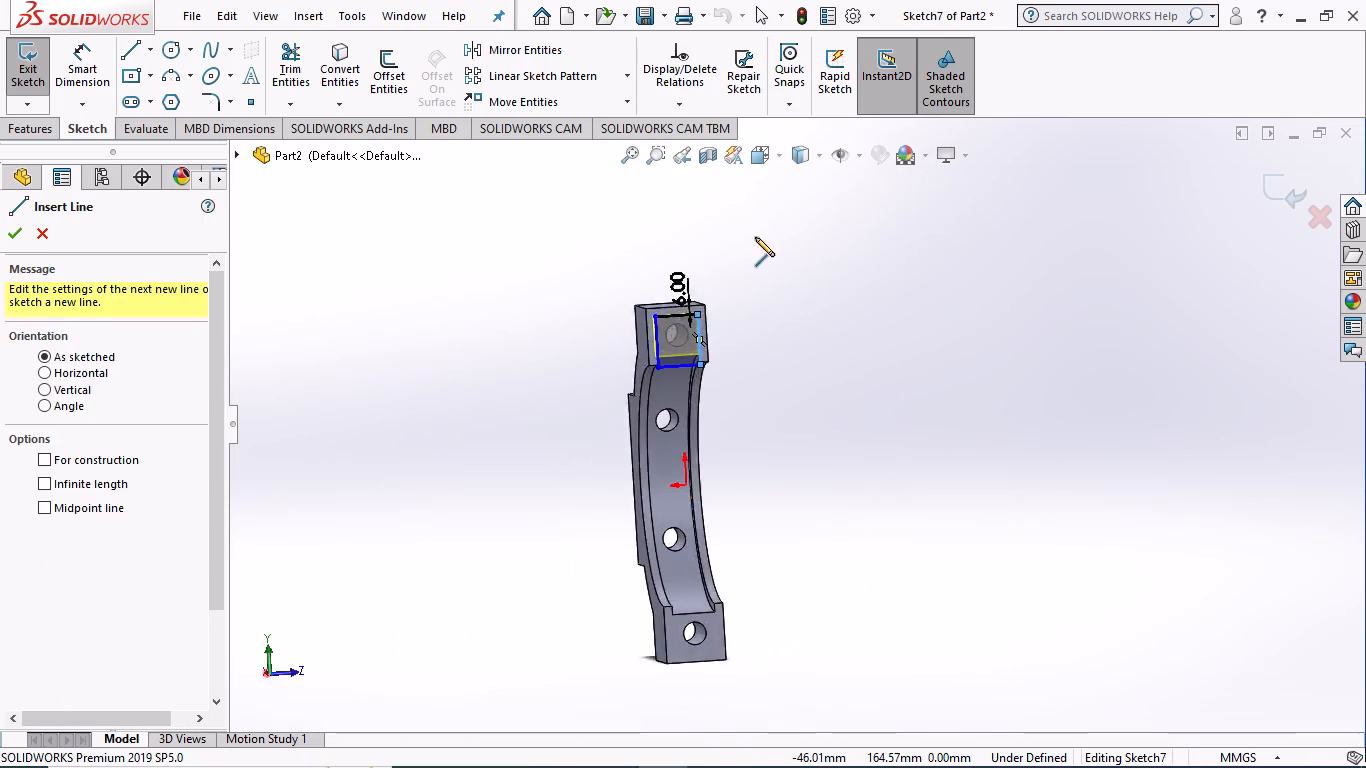
pyautogui.scroll(-9, 785, 227)
pyautogui.scroll(-2, 793, 310)
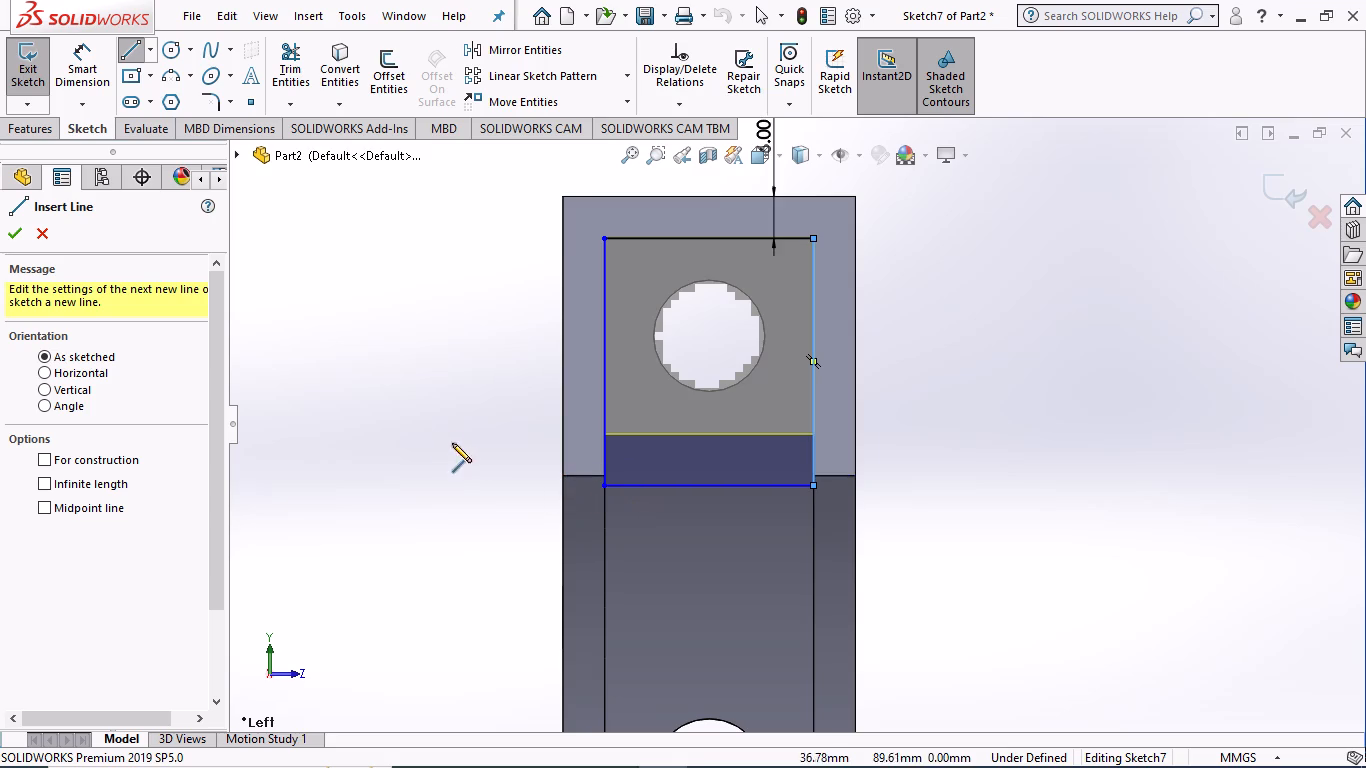
pyautogui.moveTo(439, 434); pyautogui.dragTo(501, 227, button='middle')
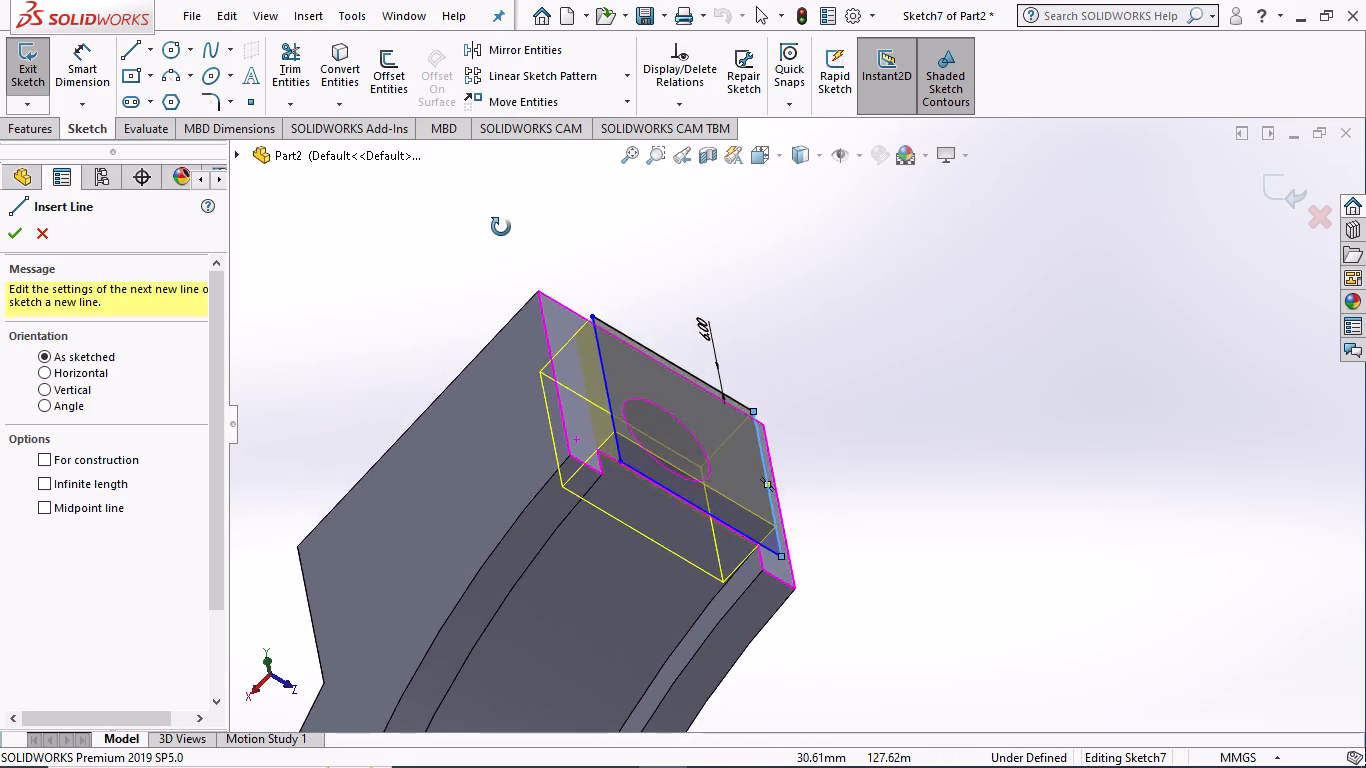
pyautogui.moveTo(501, 227); pyautogui.dragTo(449, 202, button='middle')
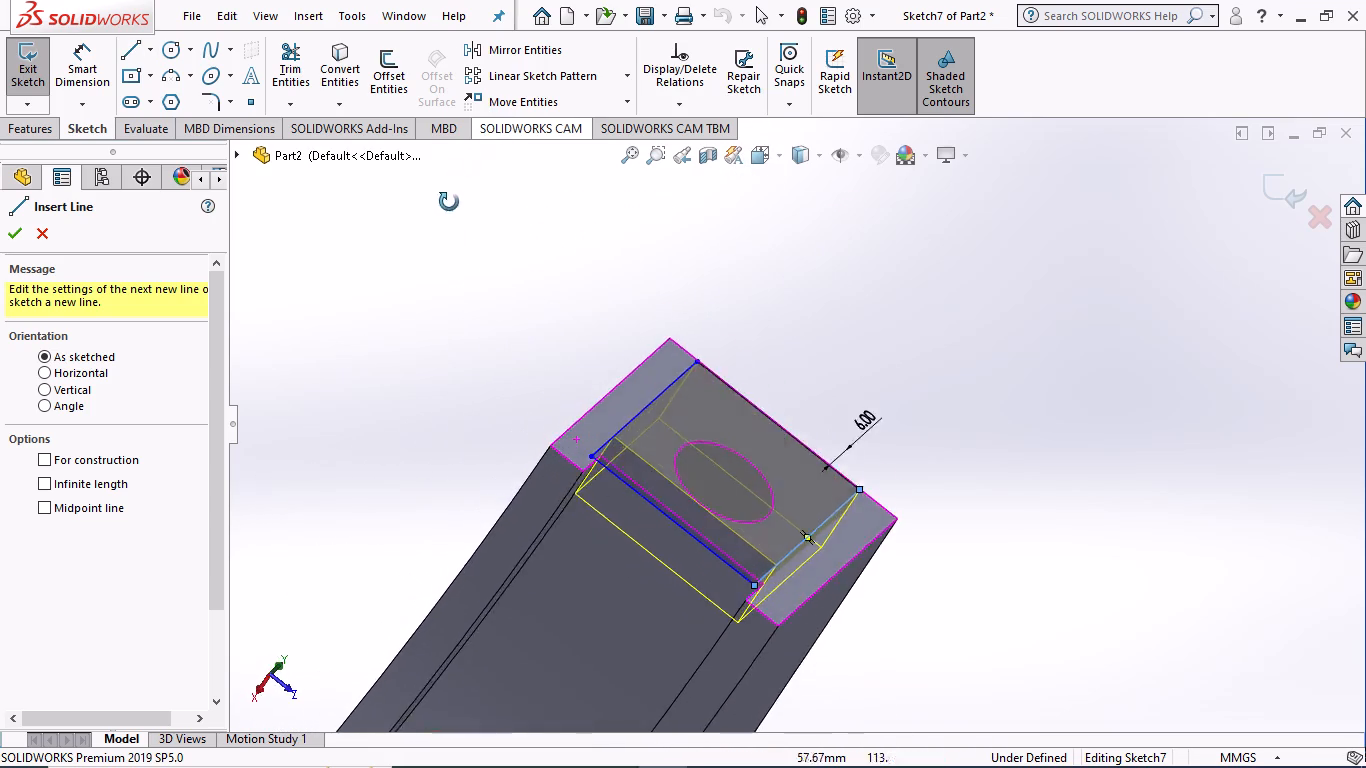
pyautogui.moveTo(449, 202); pyautogui.dragTo(416, 300, button='middle')
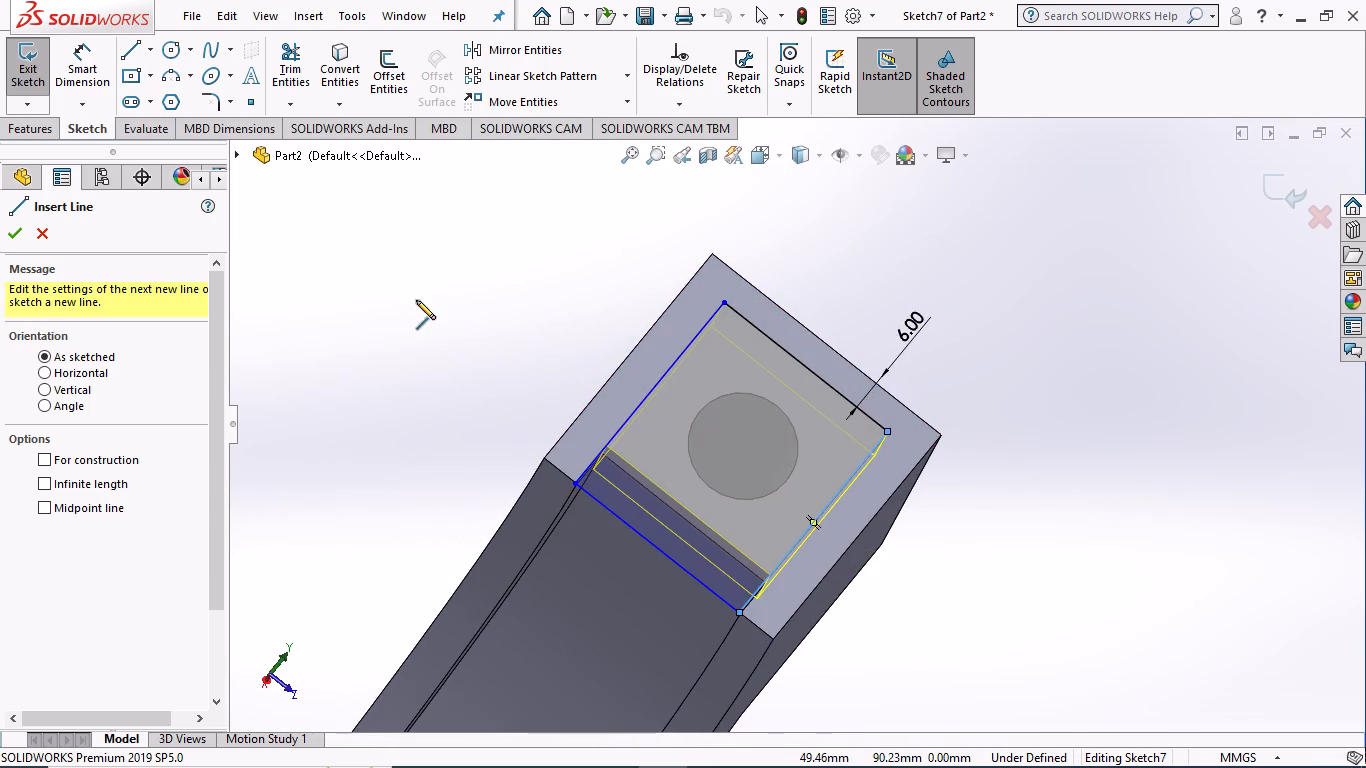
pyautogui.click(6, 232)
pyautogui.scroll(1, 490, 343)
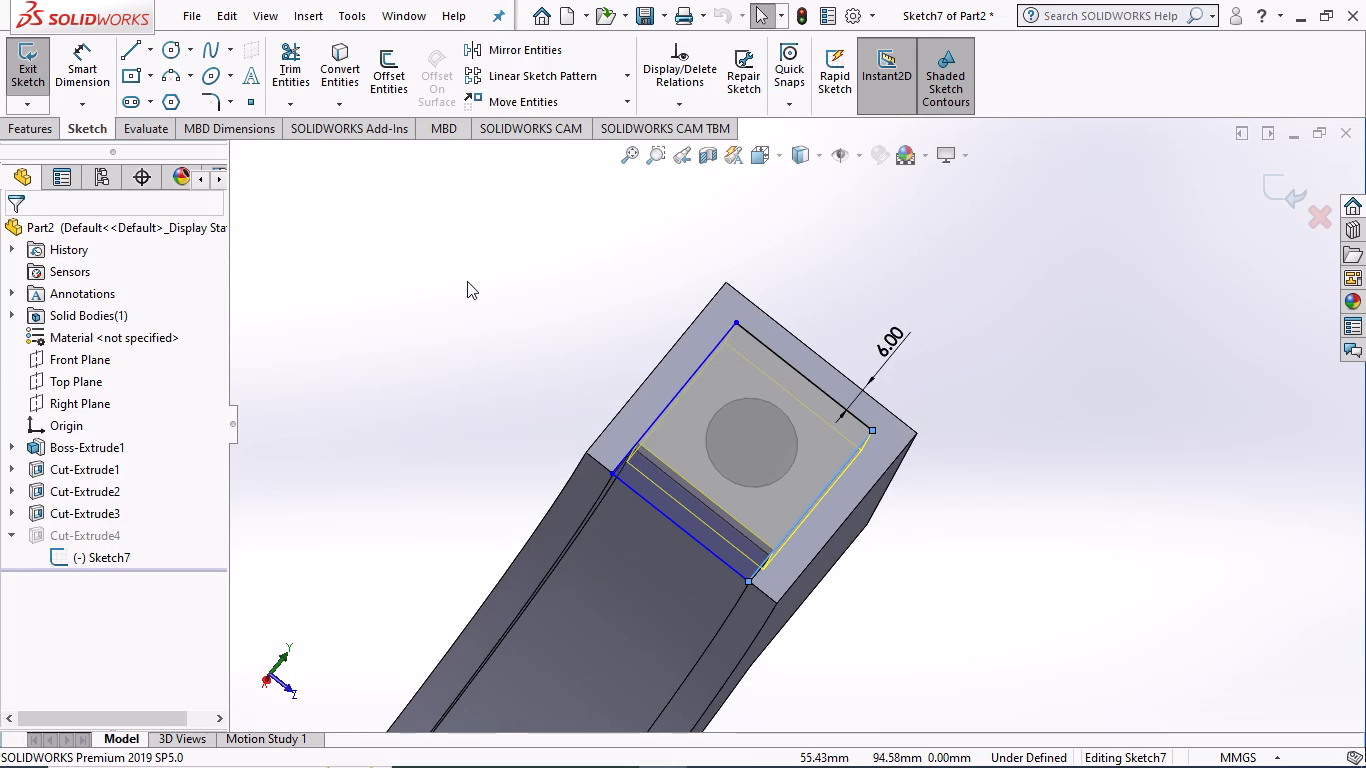
pyautogui.moveTo(466, 281); pyautogui.dragTo(454, 352, button='middle')
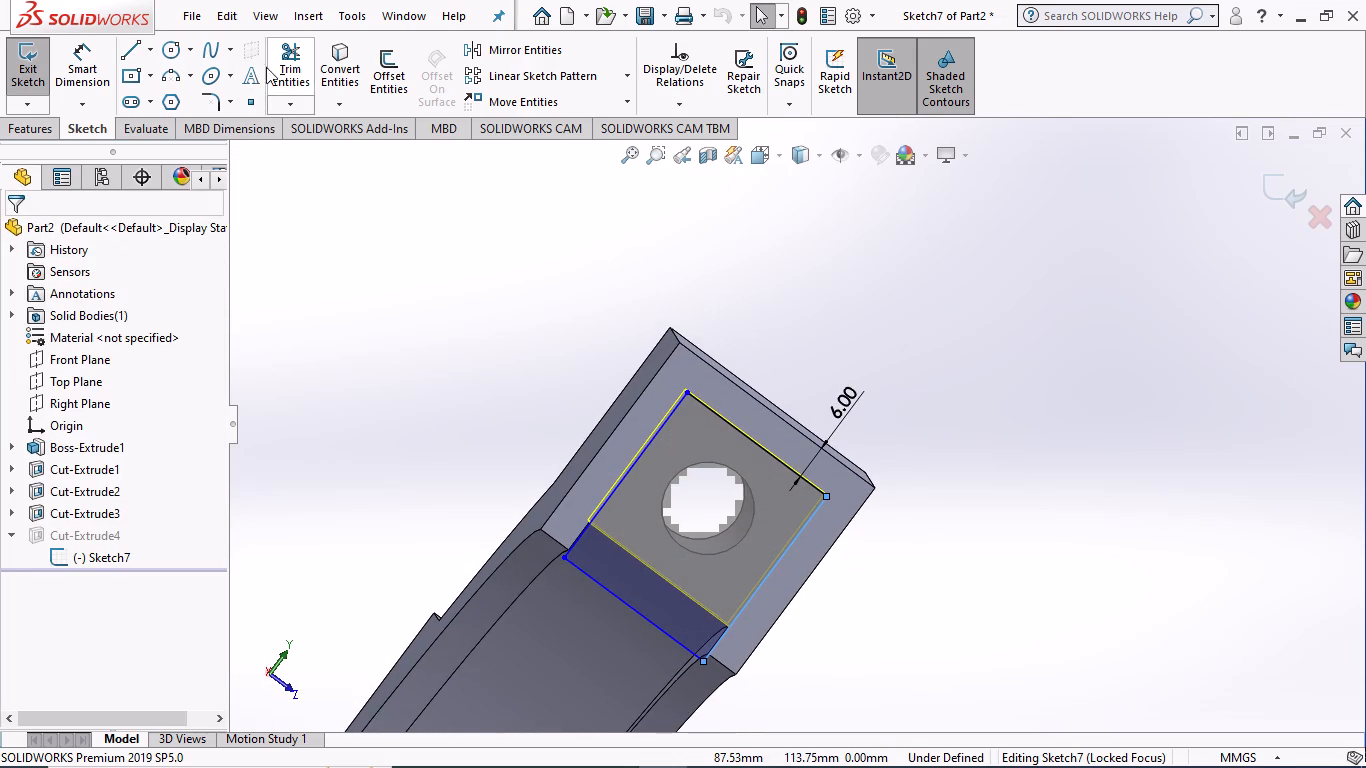
# Add a length dimension to the pocket profile's left vertical side line, accepting its drawn length.
pyautogui.click(95, 61)
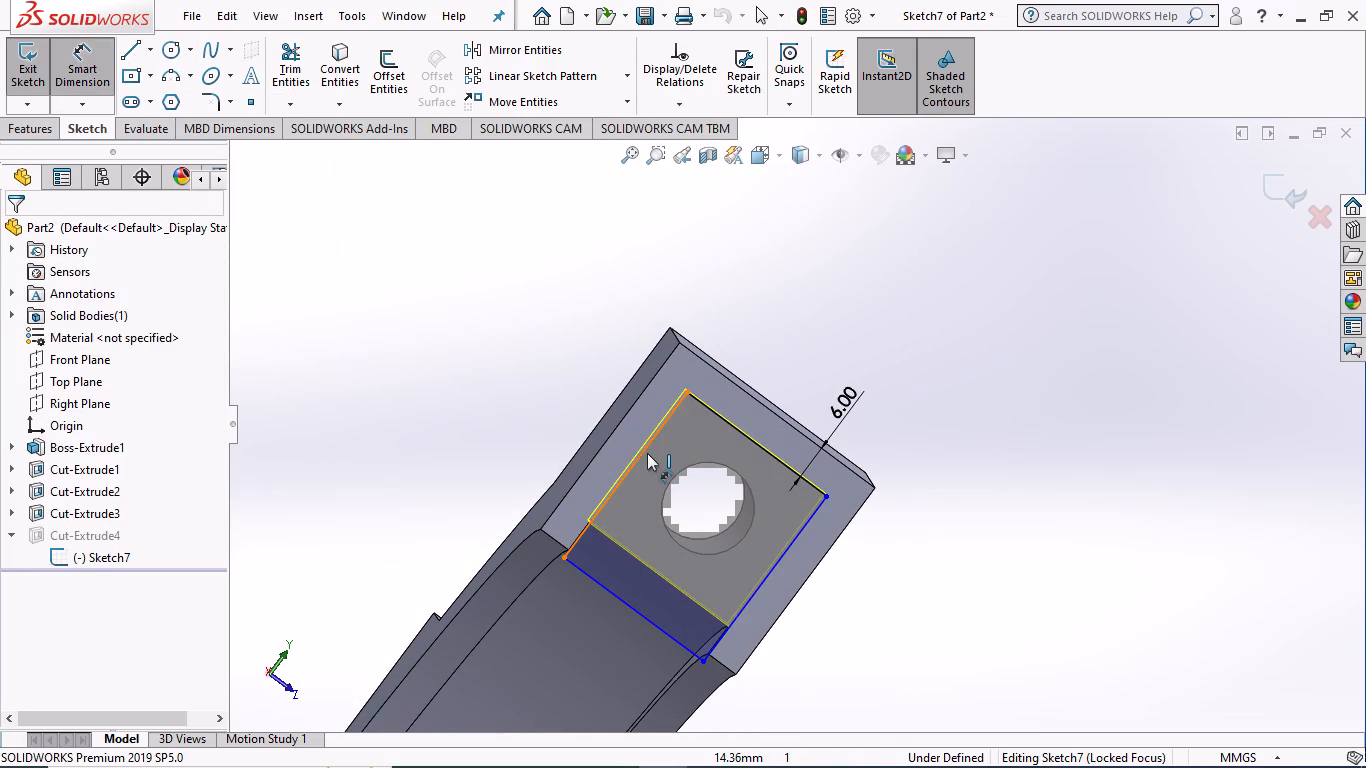
pyautogui.click(647, 453)
pyautogui.click(552, 391)
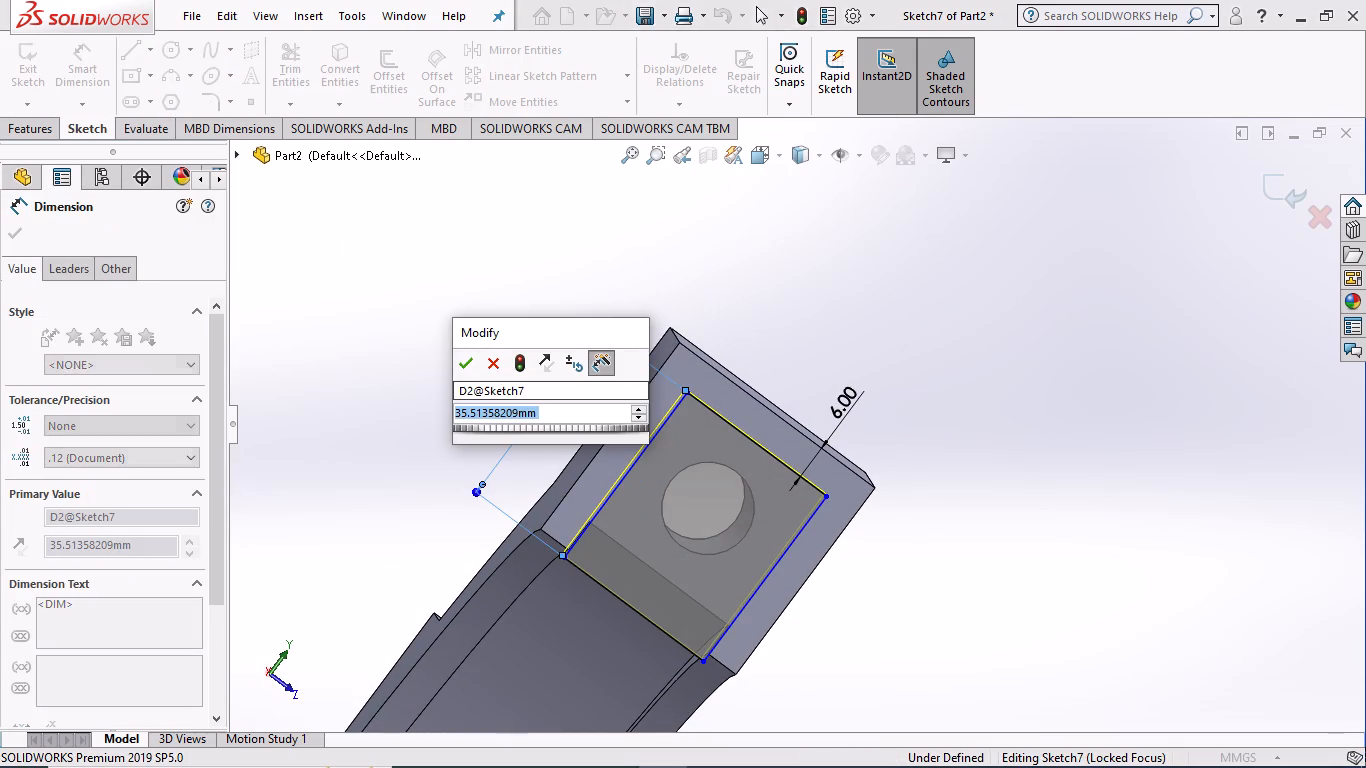
pyautogui.click(468, 367)
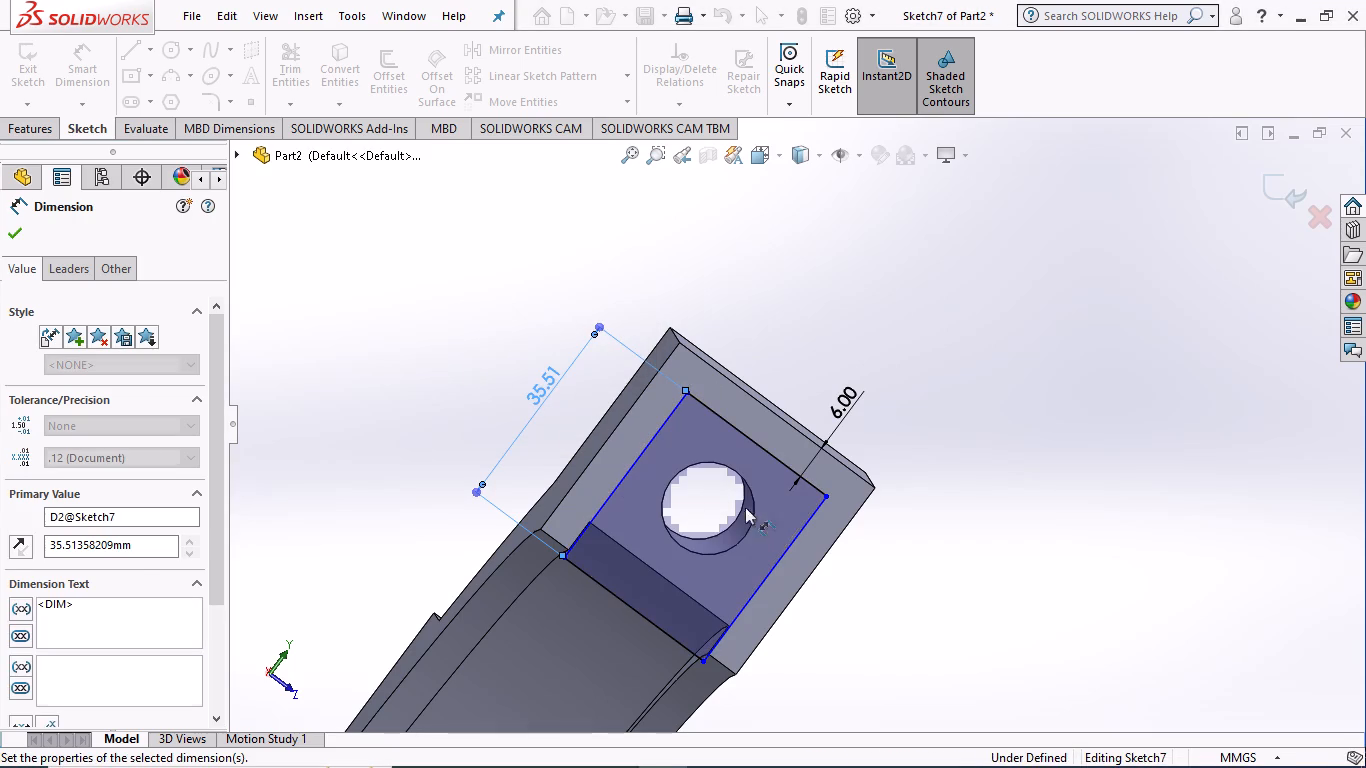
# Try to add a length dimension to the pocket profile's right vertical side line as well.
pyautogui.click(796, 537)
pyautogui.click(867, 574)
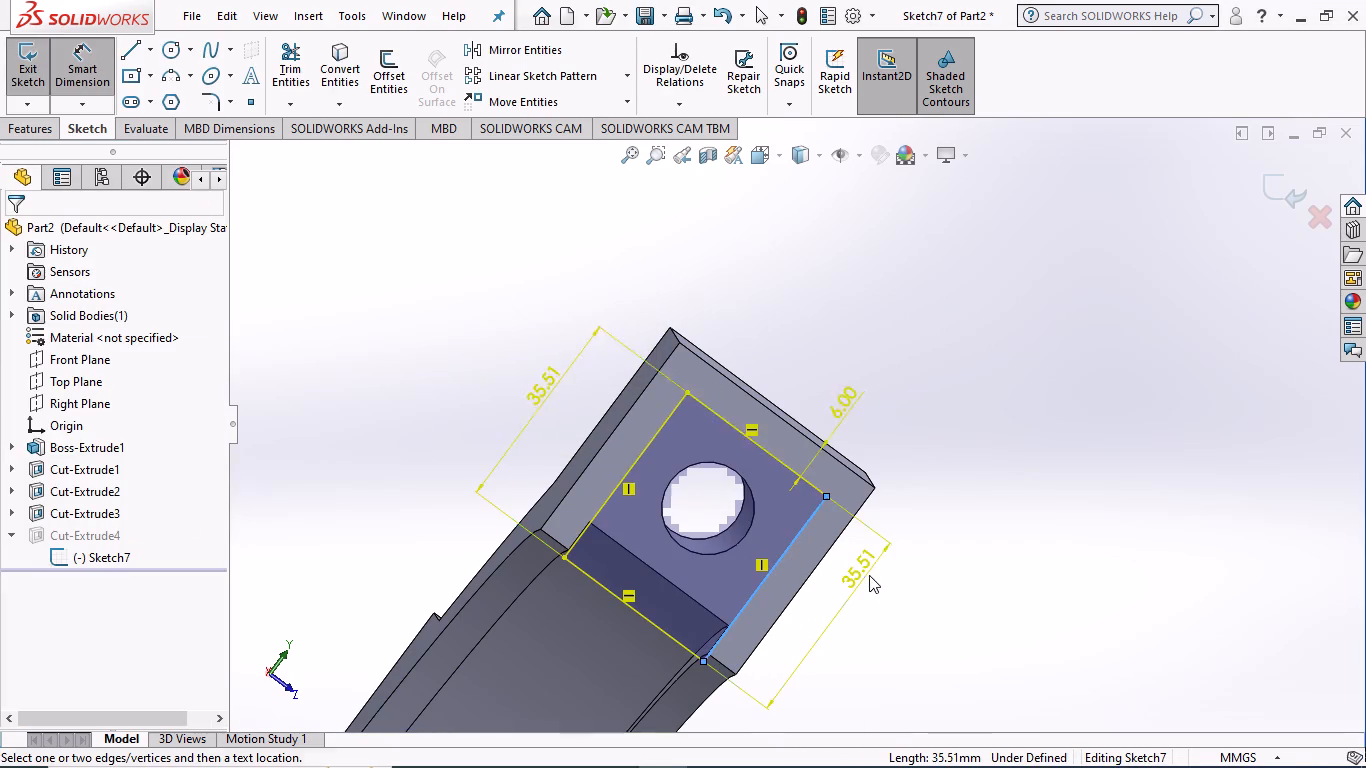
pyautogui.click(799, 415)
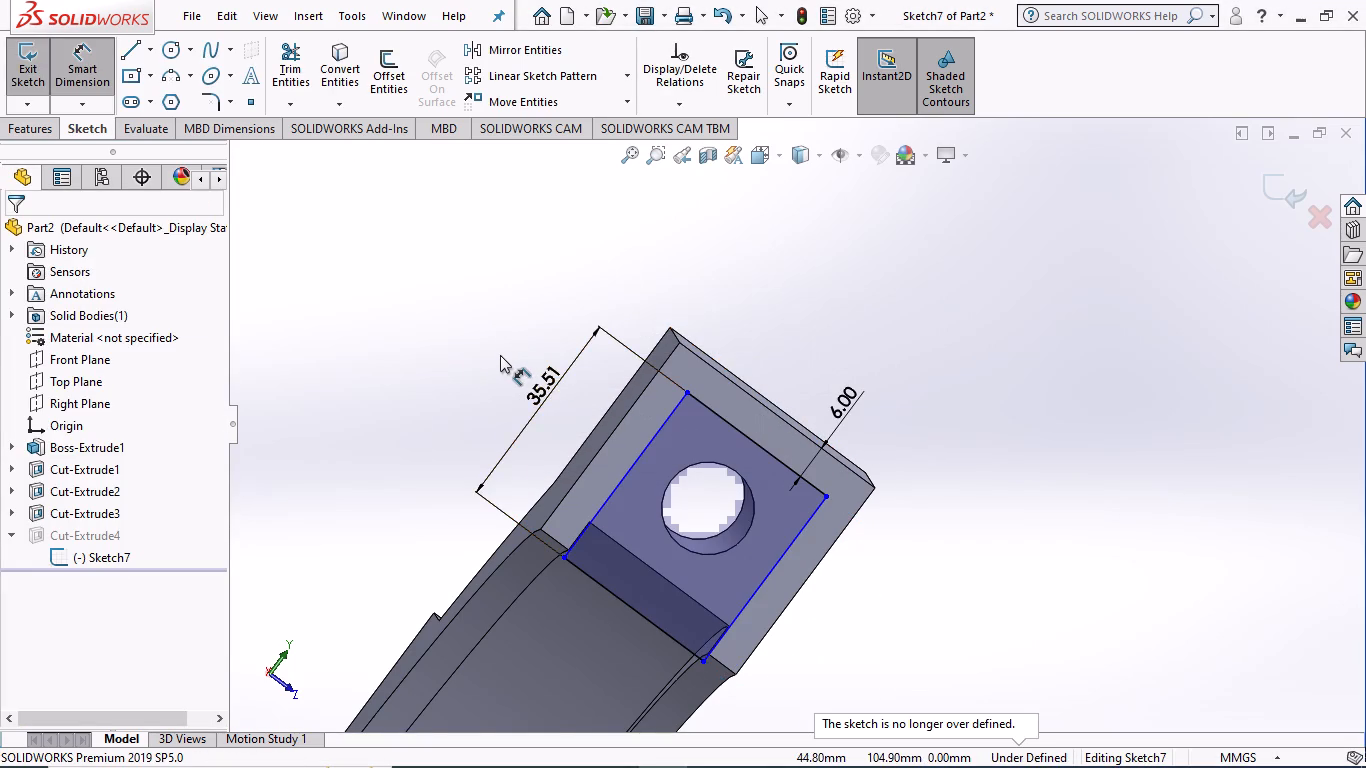
# Add a length dimension to the profile's lower horizontal line across the groove, placed beyond the block's upper edge, accepting its drawn length.
pyautogui.scroll(1, 499, 355)
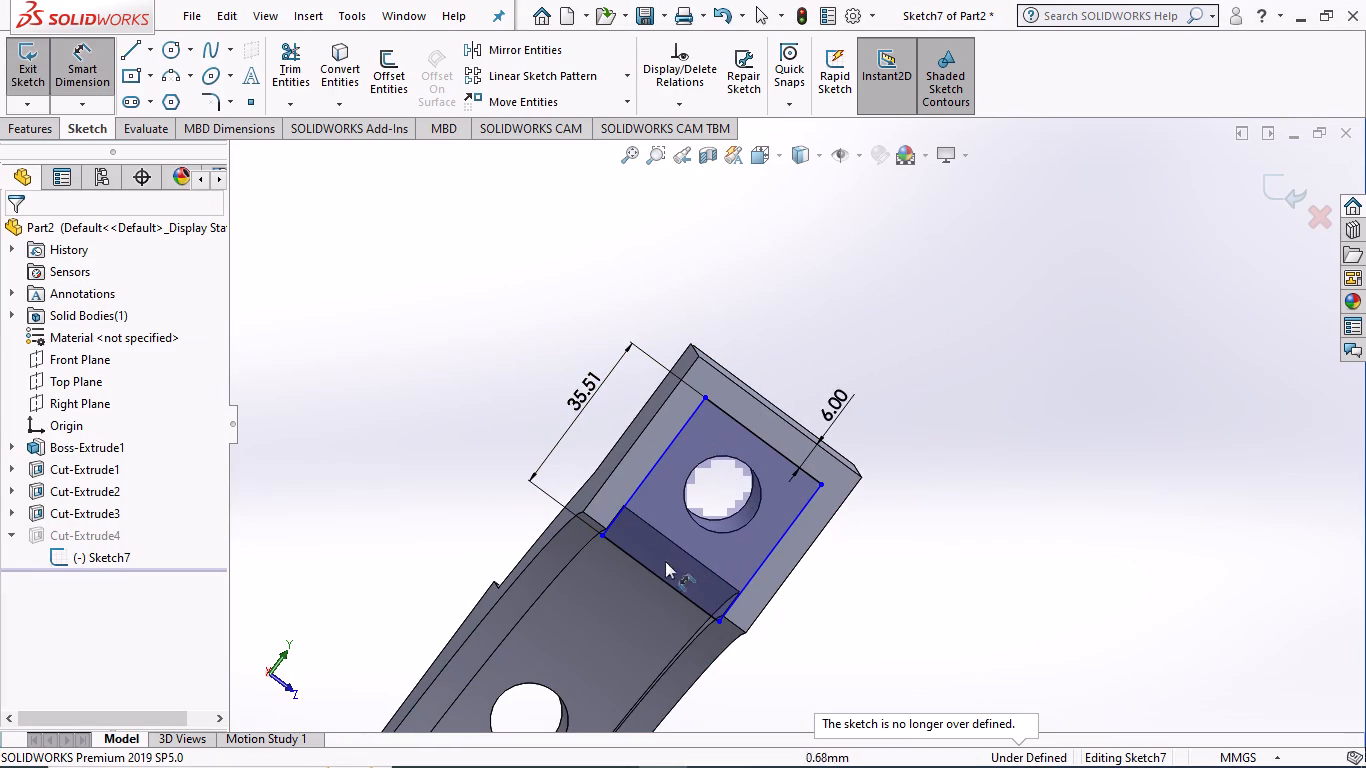
pyautogui.click(657, 574)
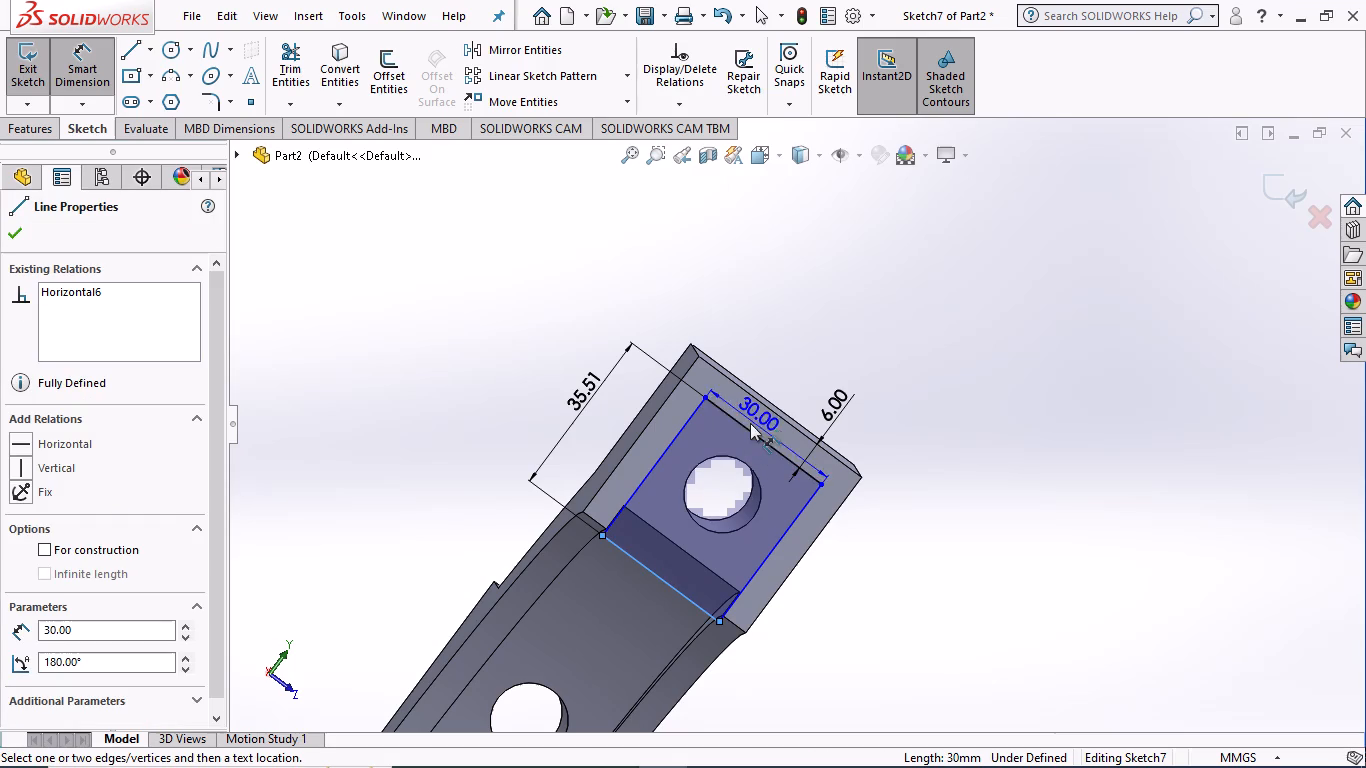
pyautogui.click(746, 426)
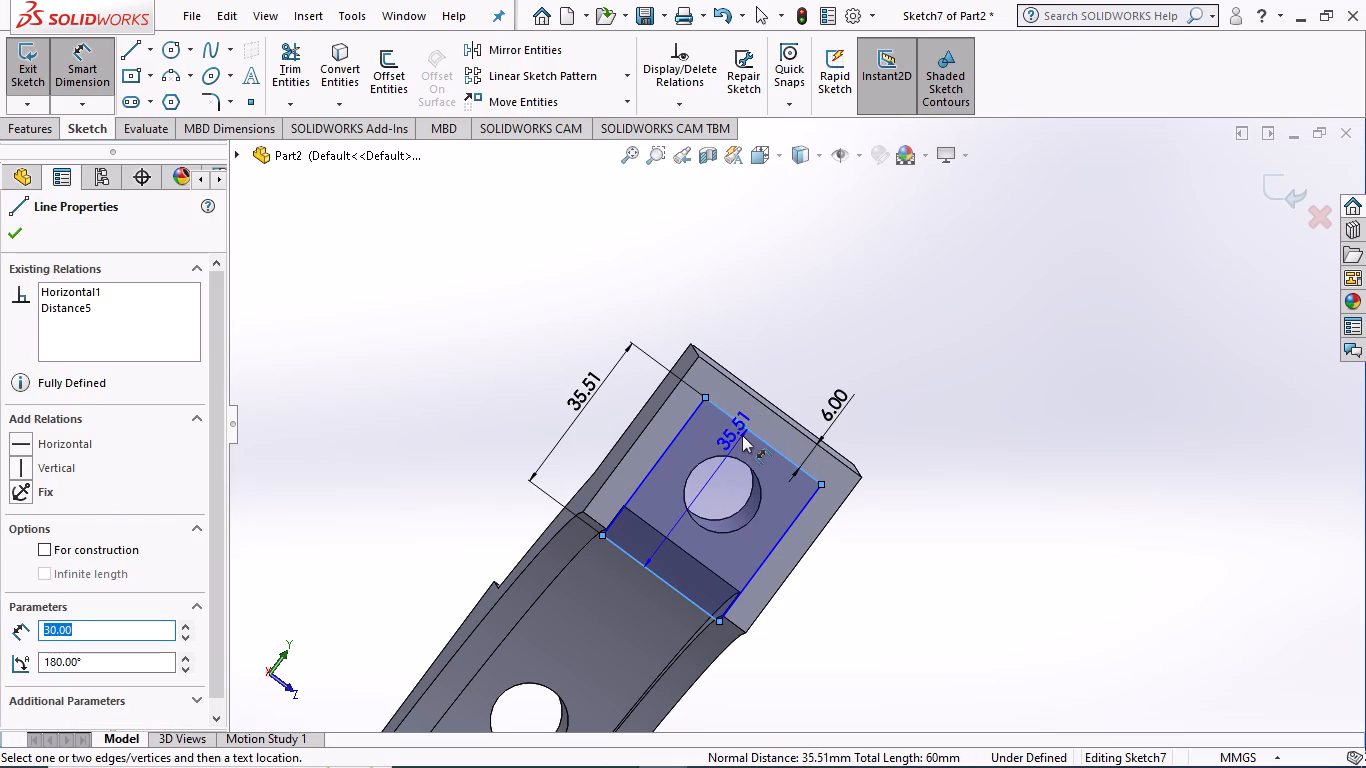
pyautogui.press('Escape')
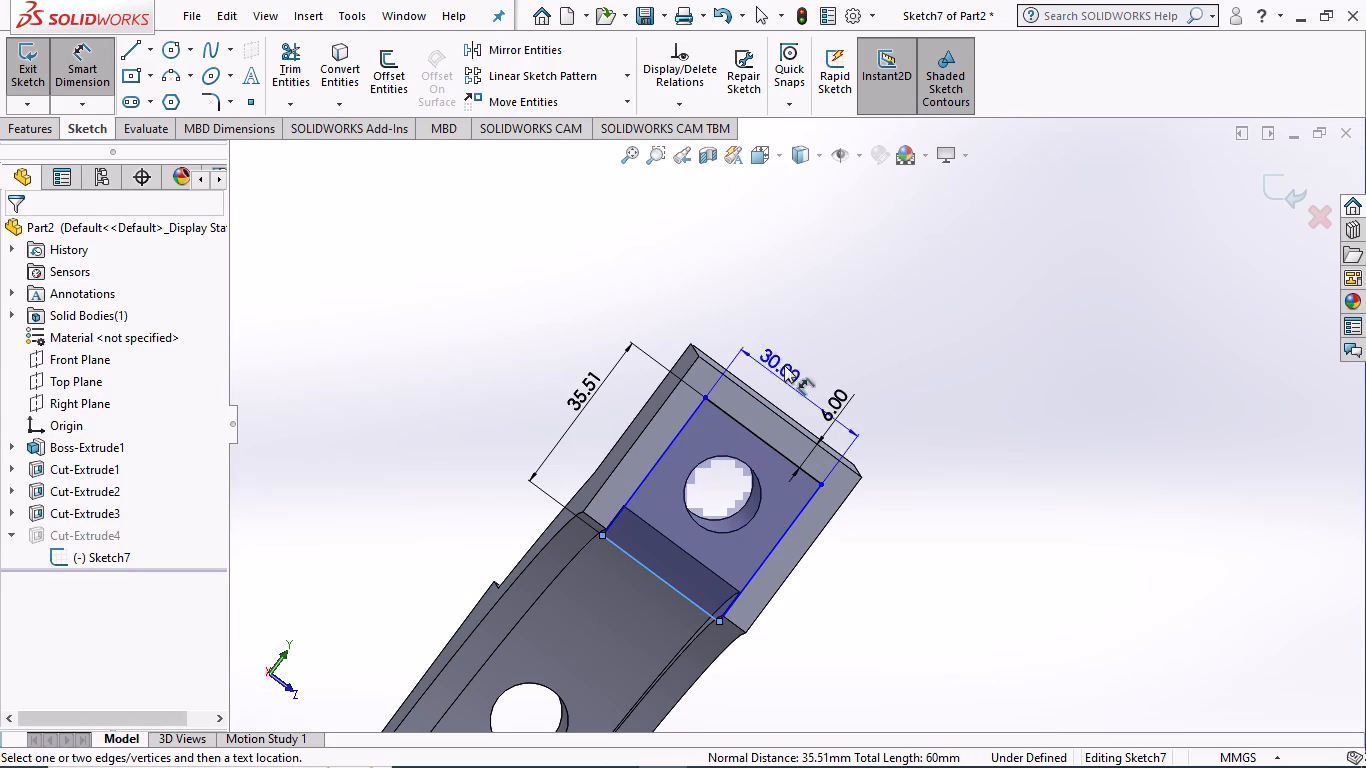
pyautogui.click(825, 341)
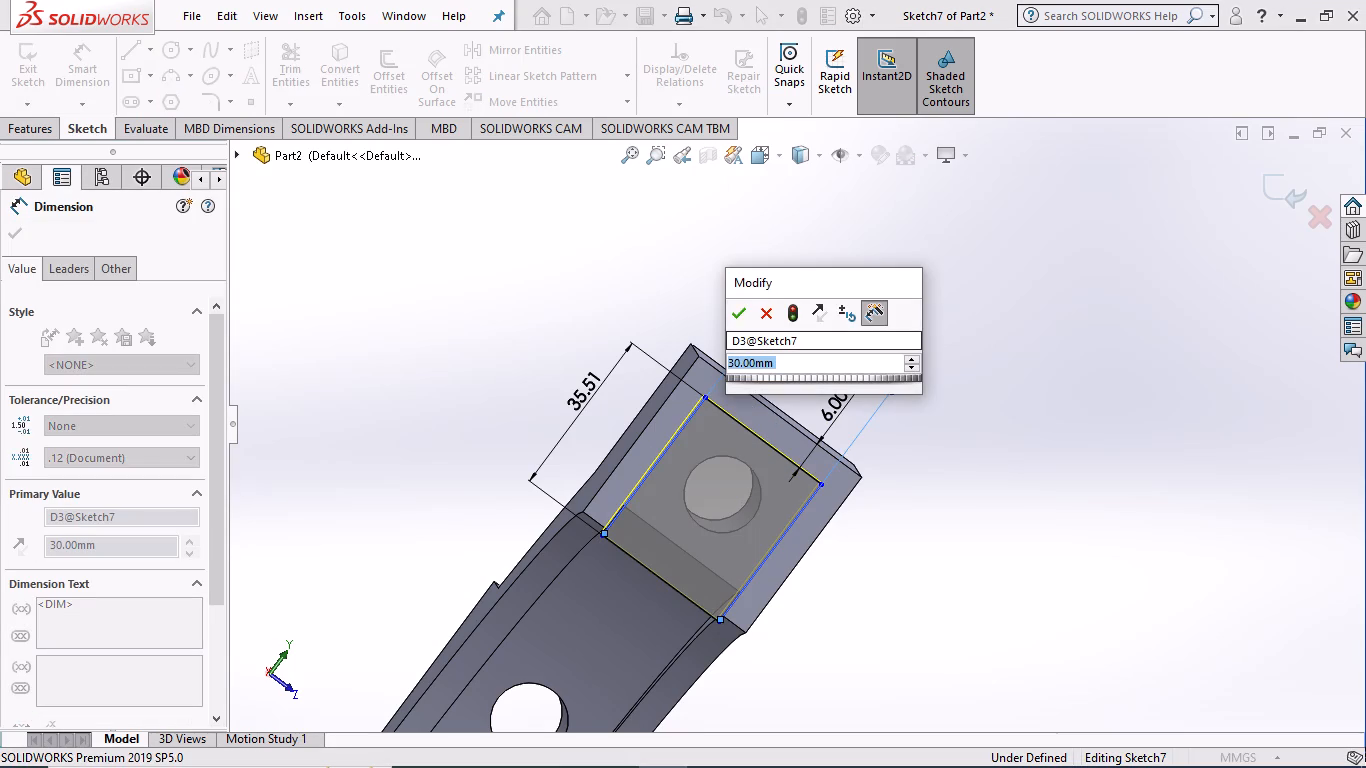
pyautogui.click(737, 316)
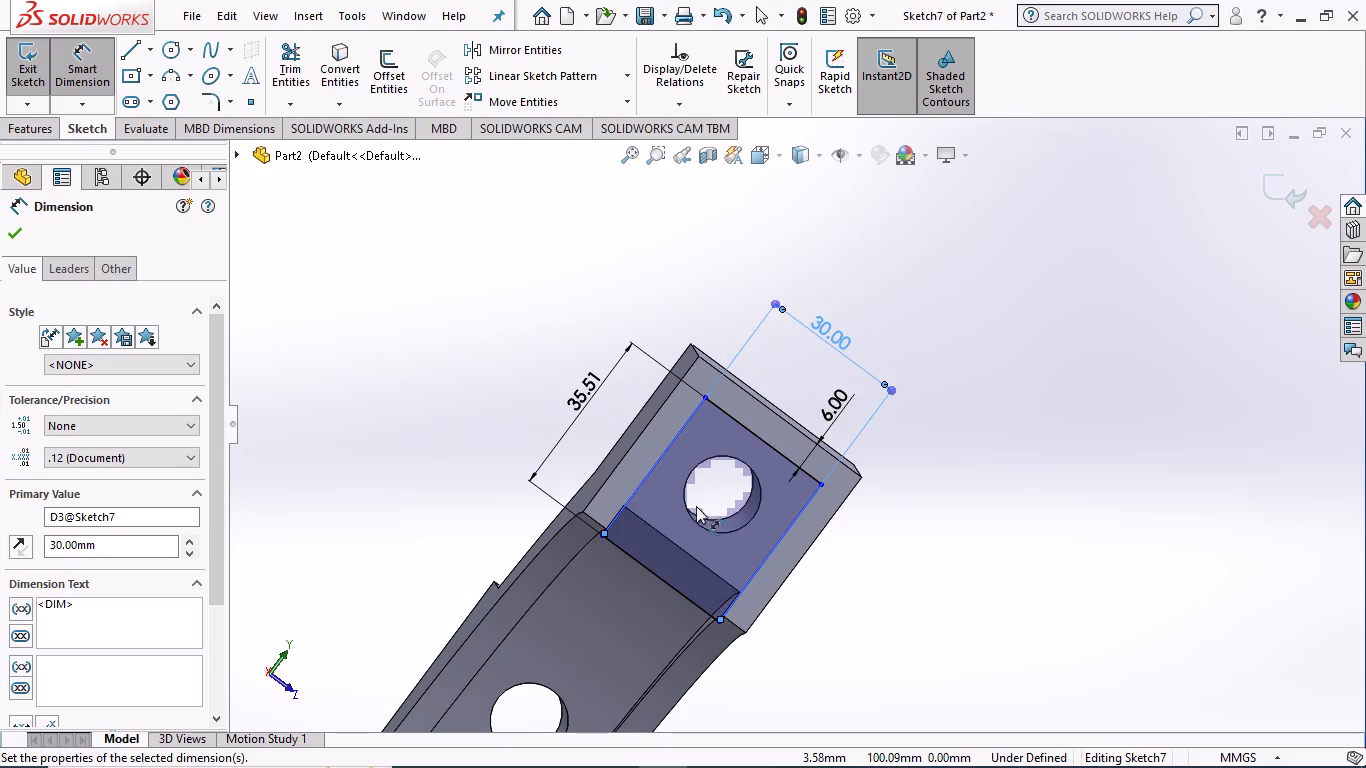
# Examine the dimensioned pocket profile on the upper end block from oblique angles and in the Left view, including where it meets the groove.
pyautogui.scroll(-3, 696, 506)
pyautogui.scroll(2, 713, 508)
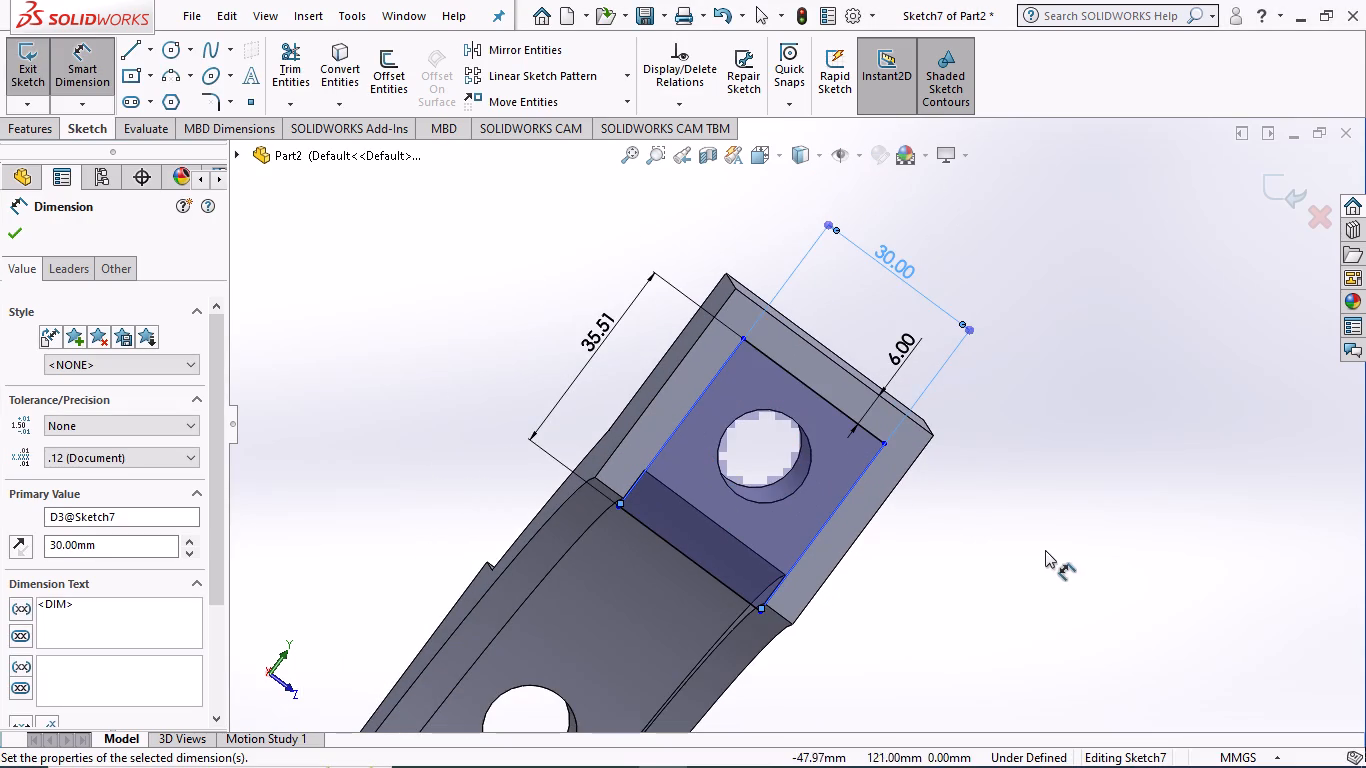
pyautogui.moveTo(1045, 550); pyautogui.dragTo(1072, 482, button='middle')
pyautogui.scroll(1, 1005, 504)
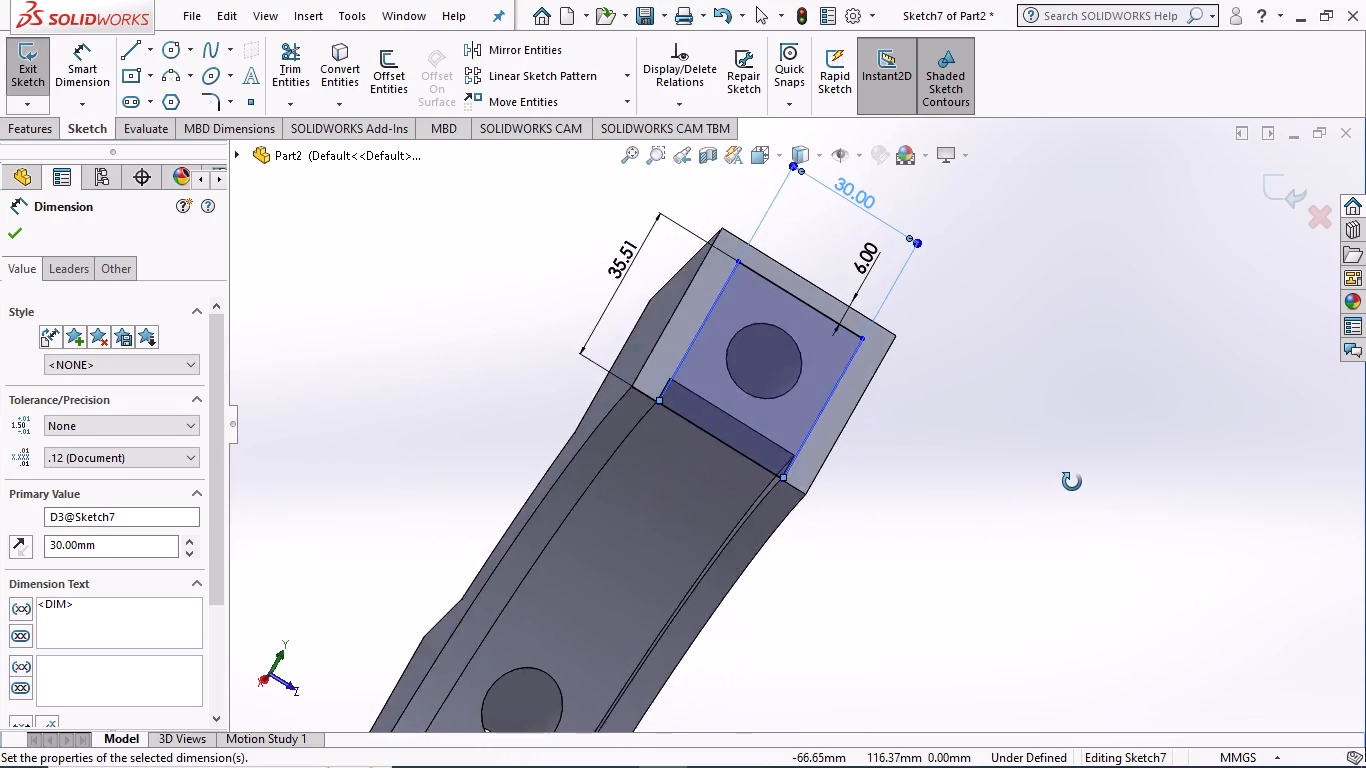
pyautogui.moveTo(1072, 482); pyautogui.dragTo(1079, 515, button='middle')
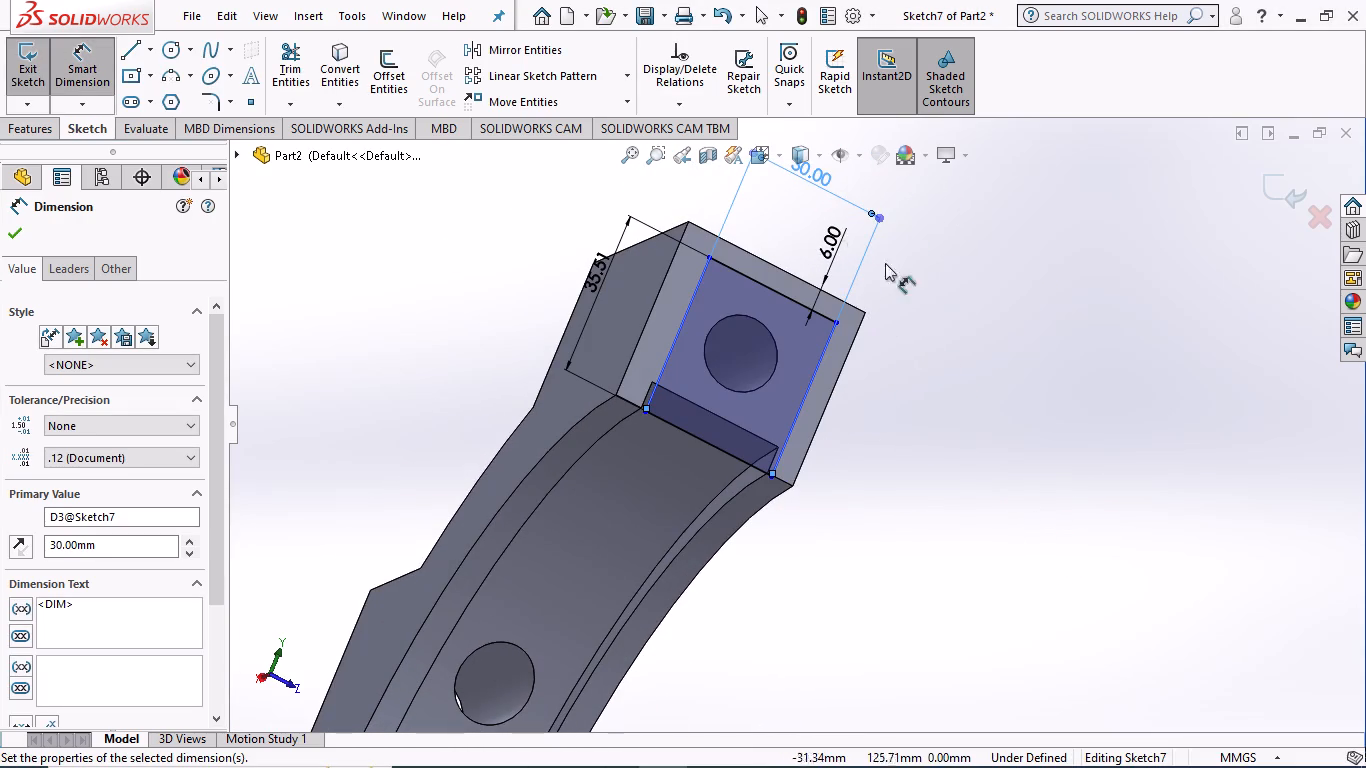
pyautogui.click(756, 154)
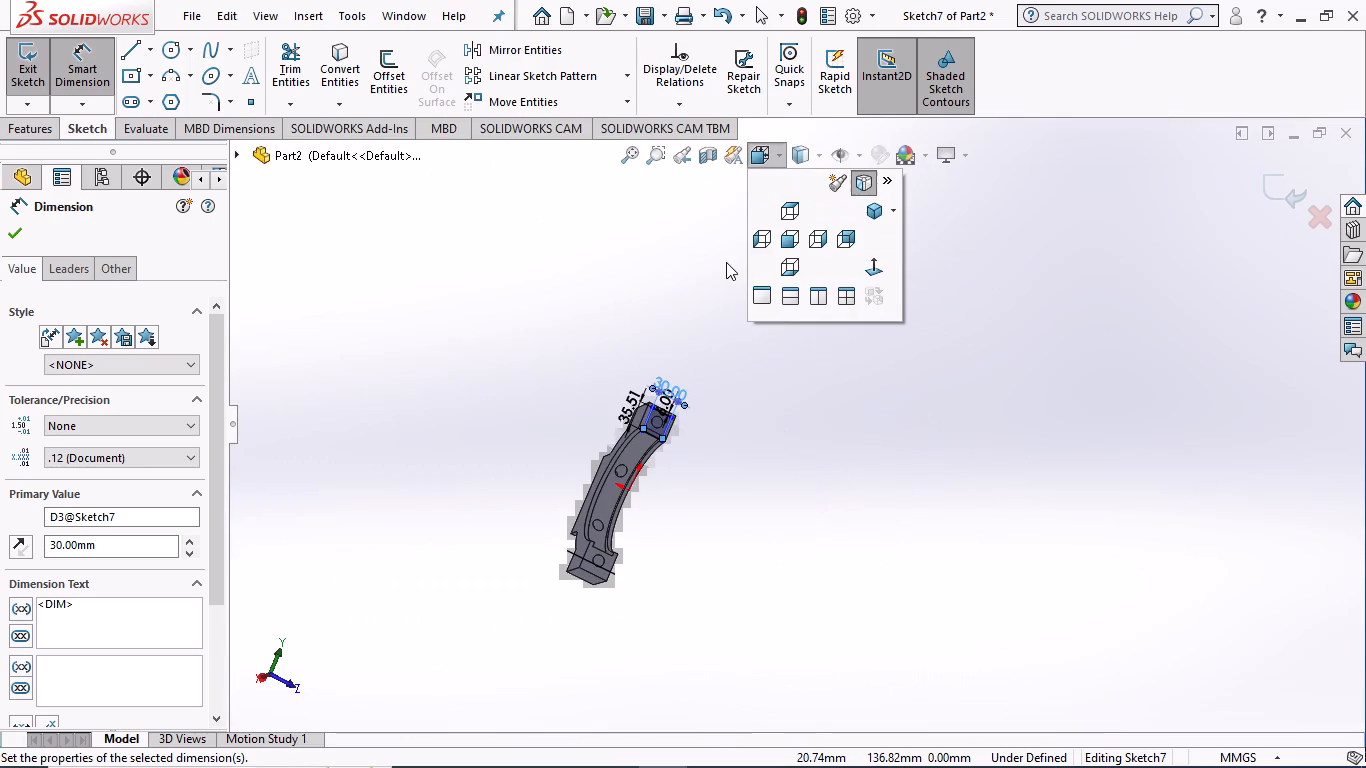
pyautogui.click(766, 242)
pyautogui.scroll(-4, 824, 236)
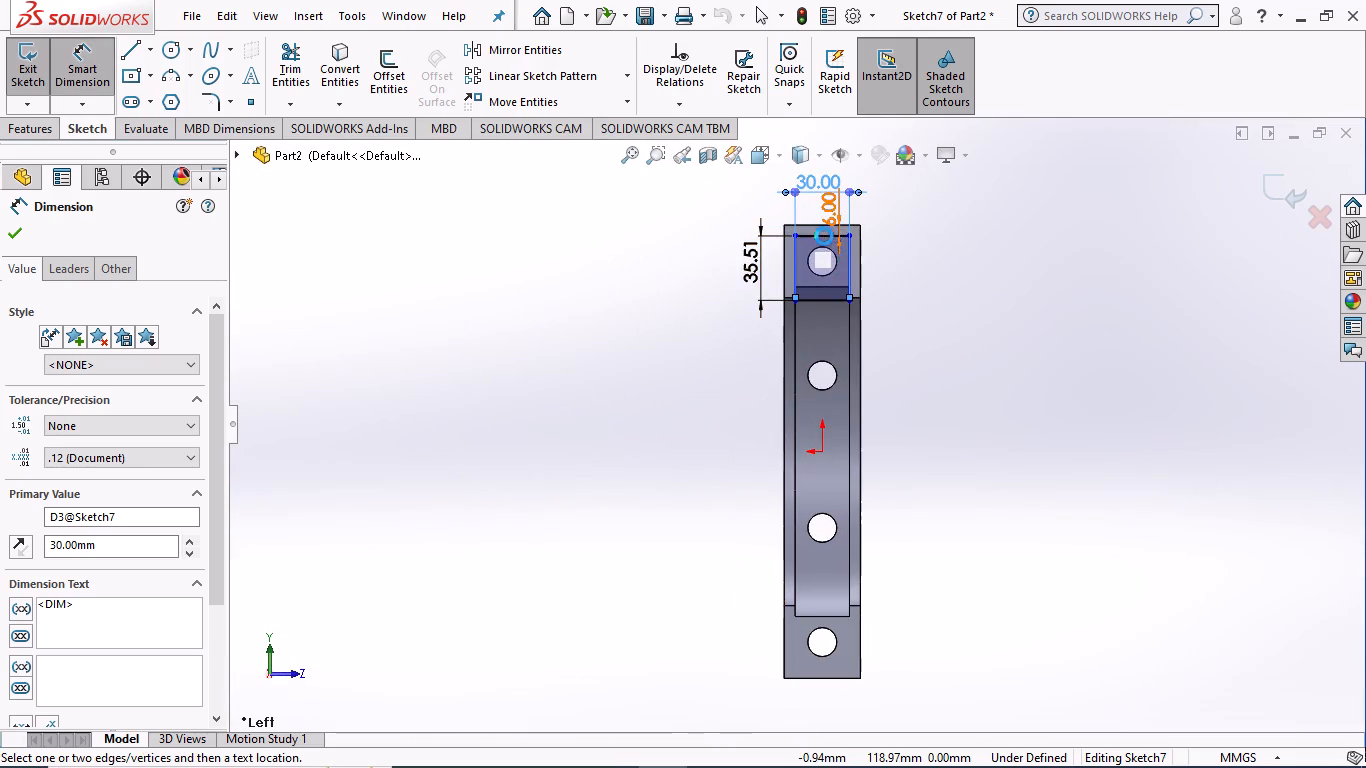
pyautogui.scroll(-11, 824, 236)
pyautogui.scroll(4, 825, 282)
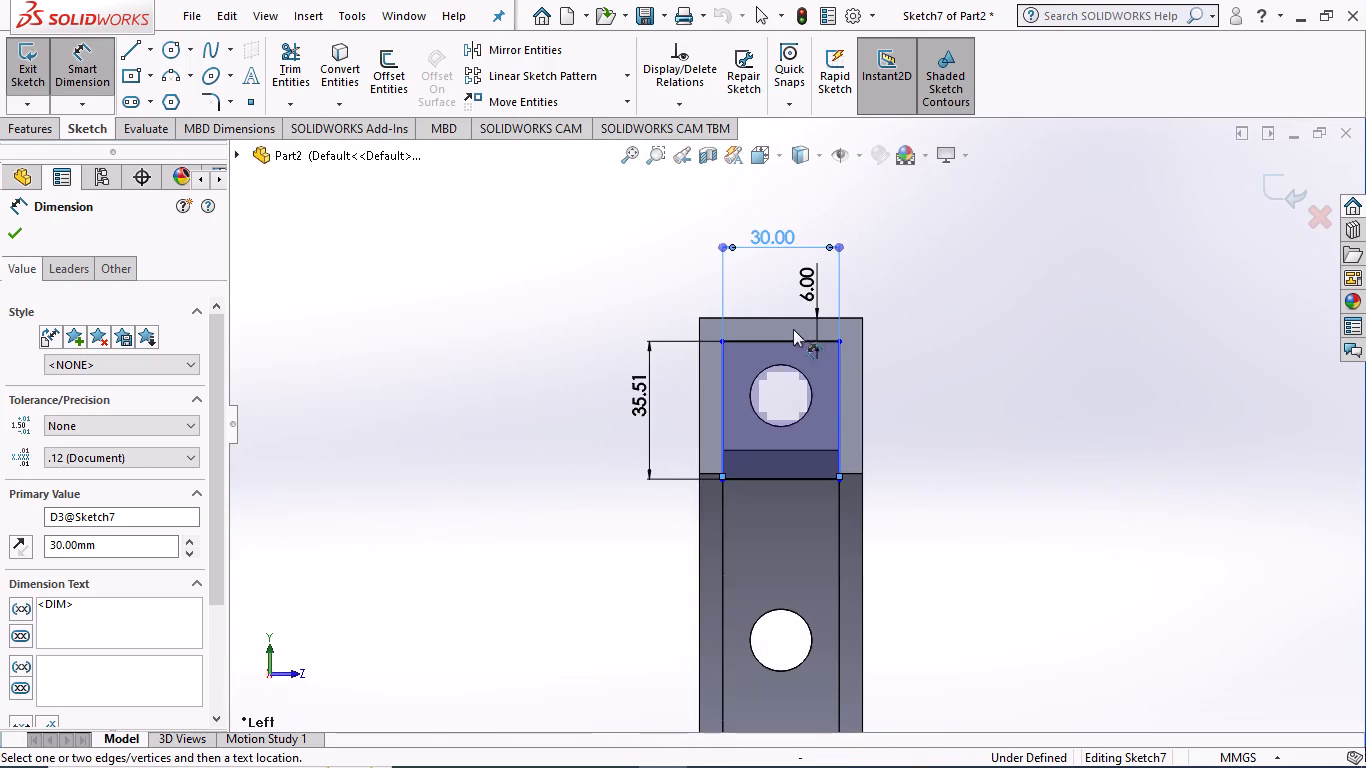
pyautogui.scroll(-5, 790, 325)
pyautogui.scroll(-2, 707, 568)
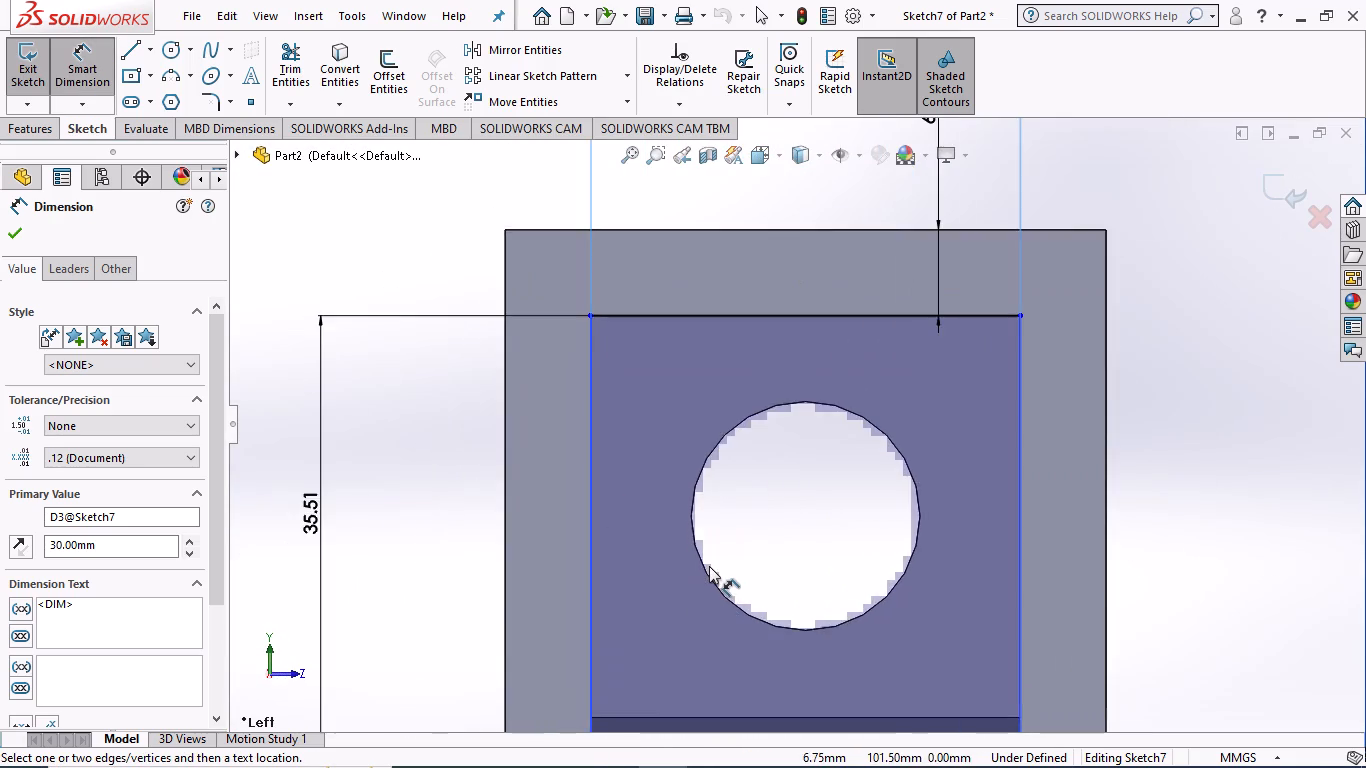
pyautogui.scroll(5, 709, 566)
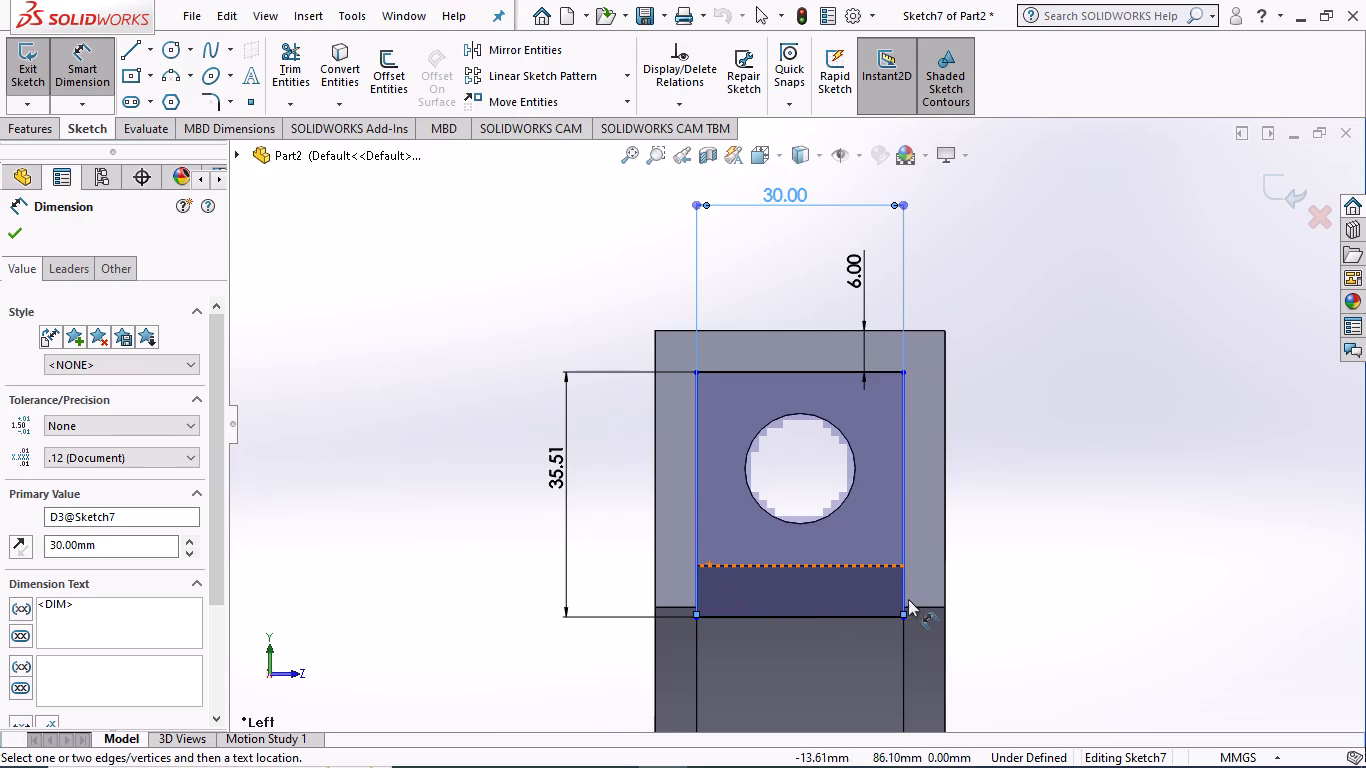
pyautogui.scroll(1, 508, 584)
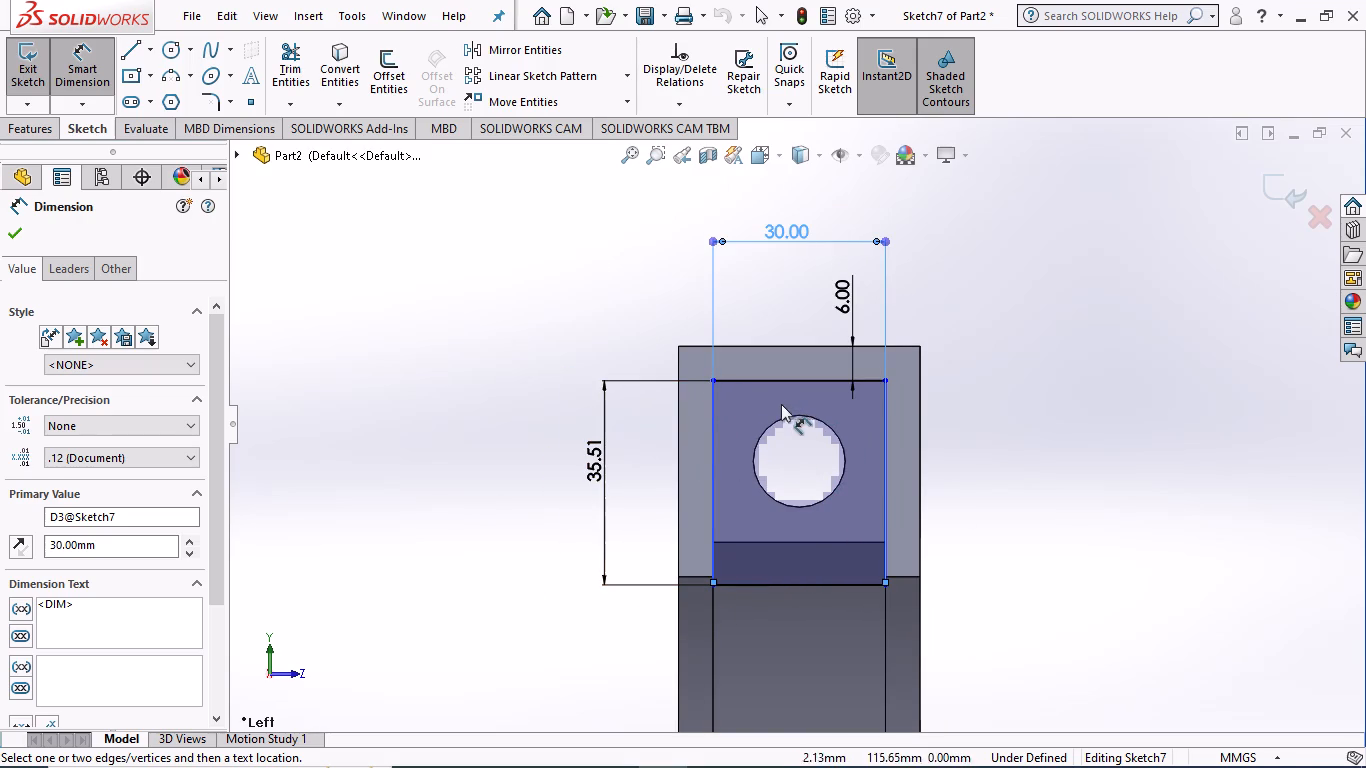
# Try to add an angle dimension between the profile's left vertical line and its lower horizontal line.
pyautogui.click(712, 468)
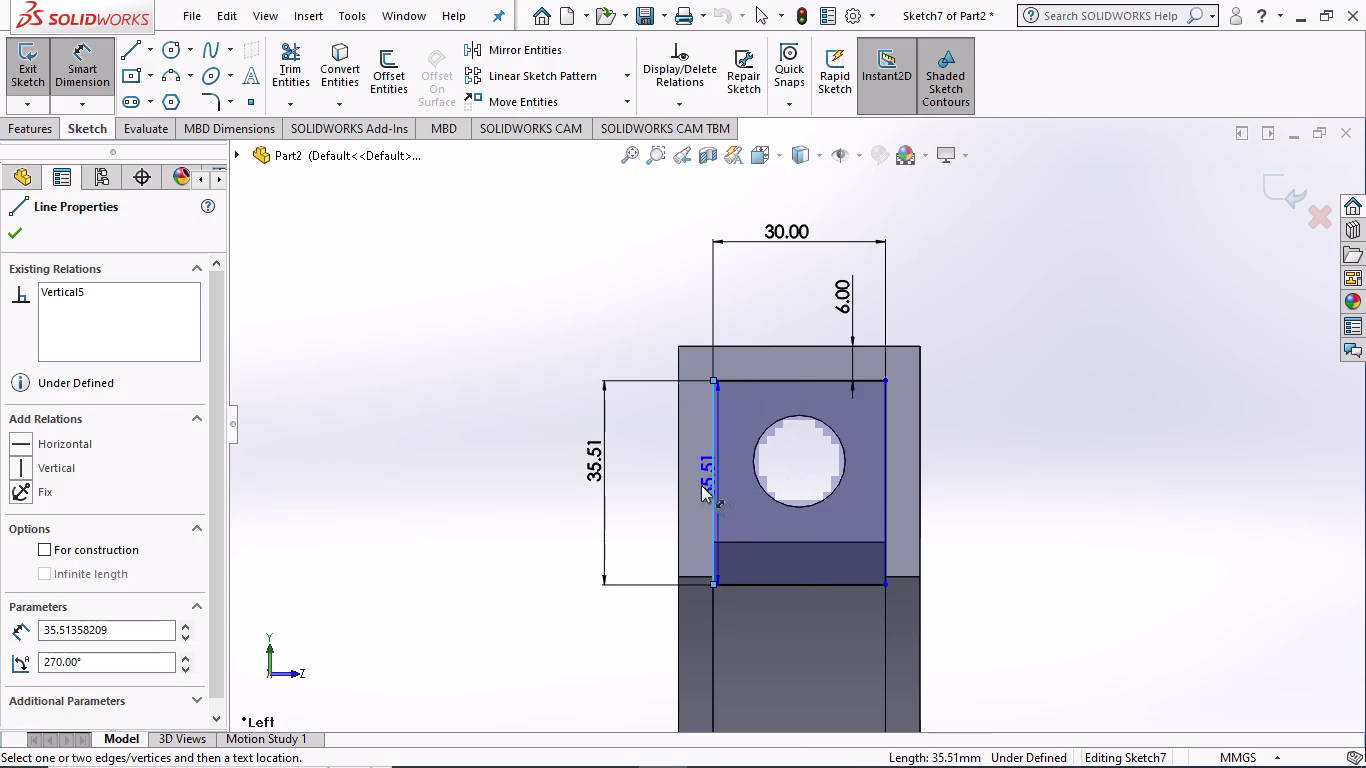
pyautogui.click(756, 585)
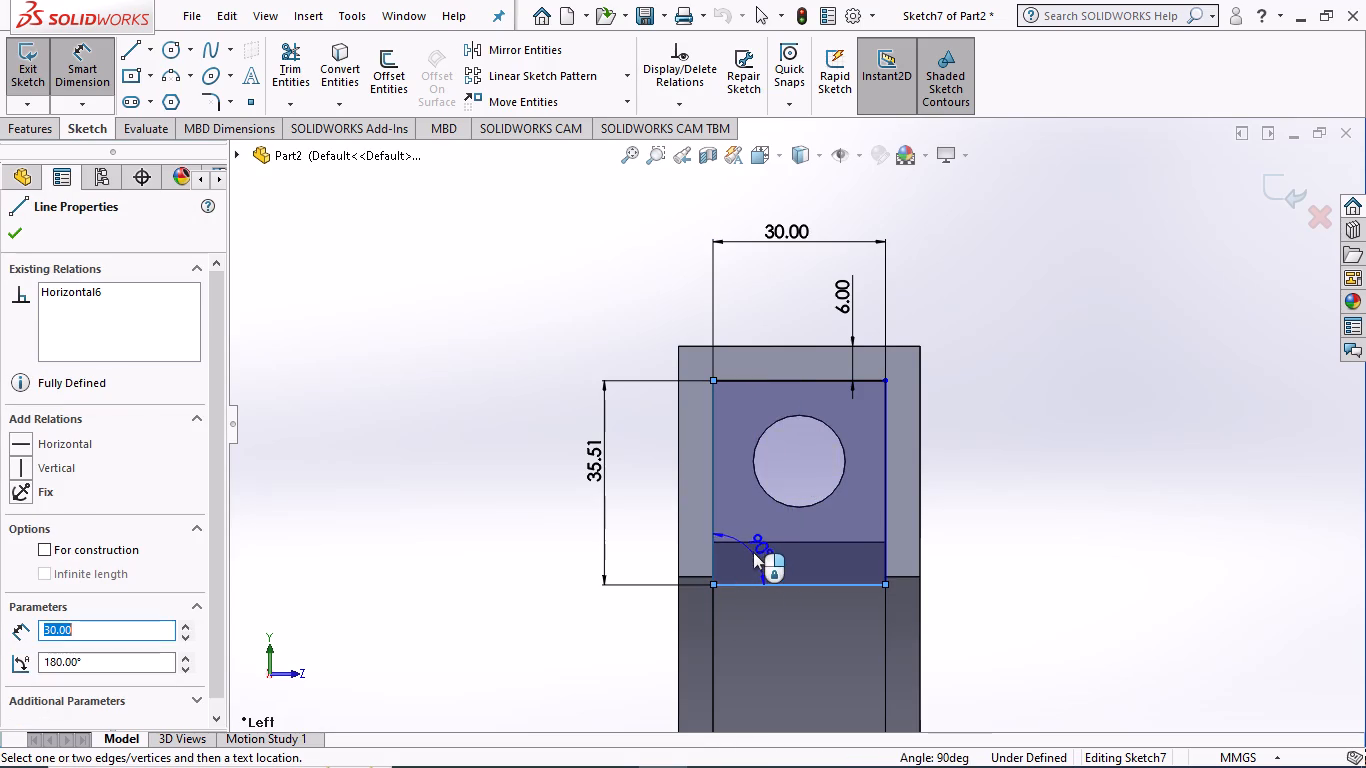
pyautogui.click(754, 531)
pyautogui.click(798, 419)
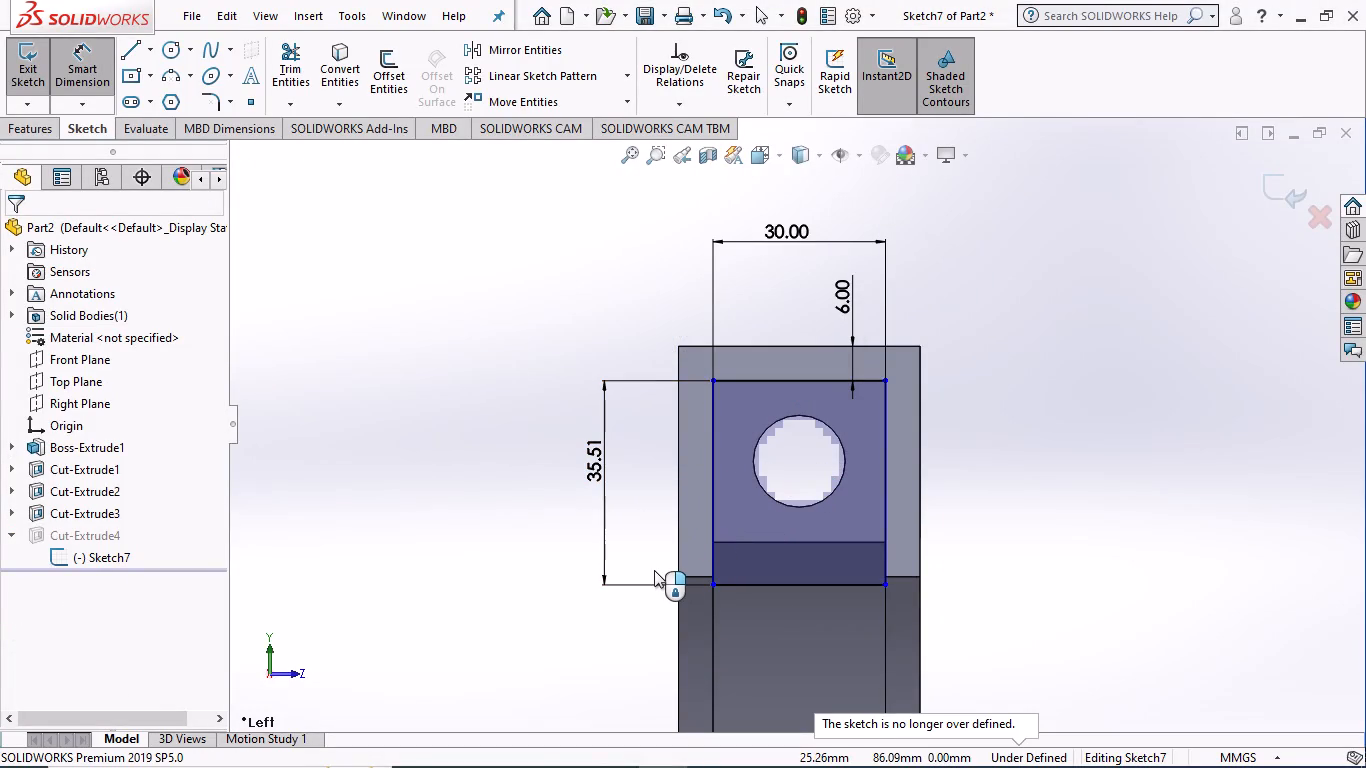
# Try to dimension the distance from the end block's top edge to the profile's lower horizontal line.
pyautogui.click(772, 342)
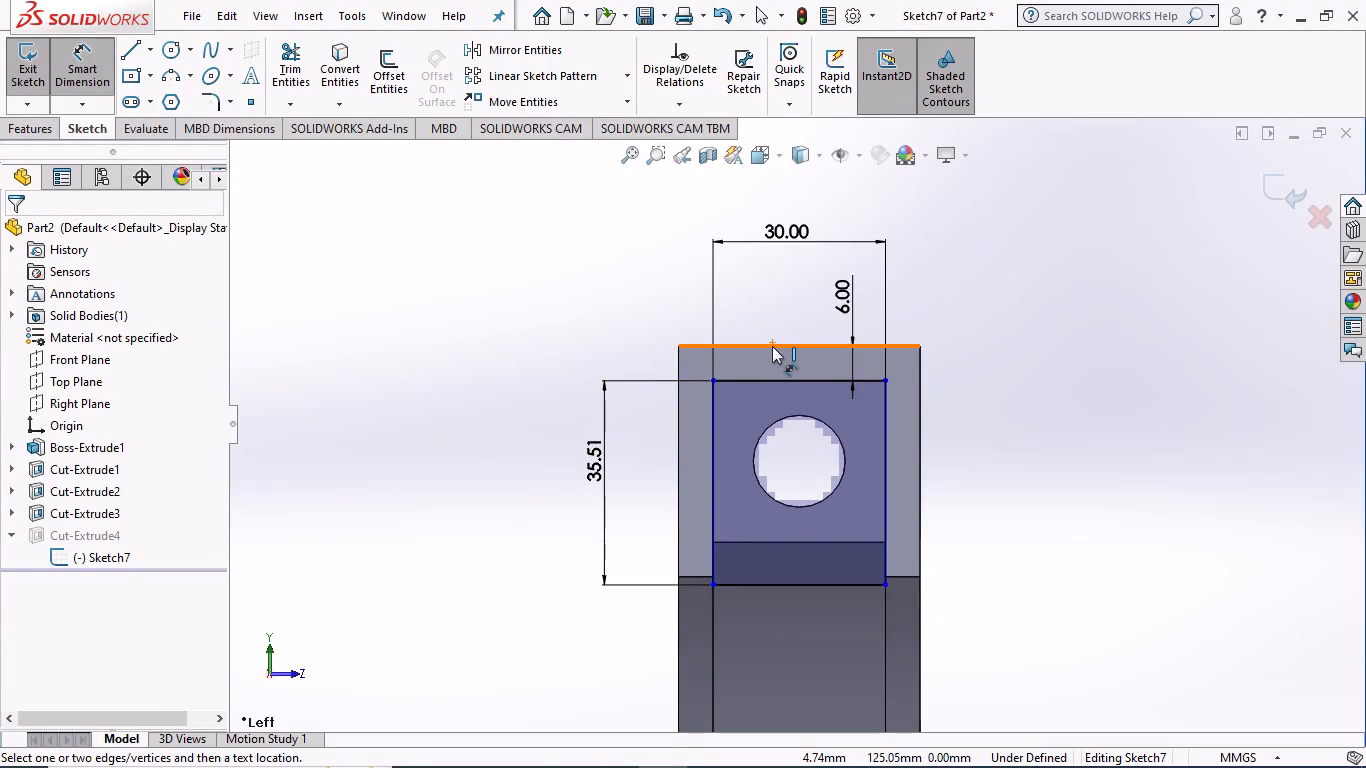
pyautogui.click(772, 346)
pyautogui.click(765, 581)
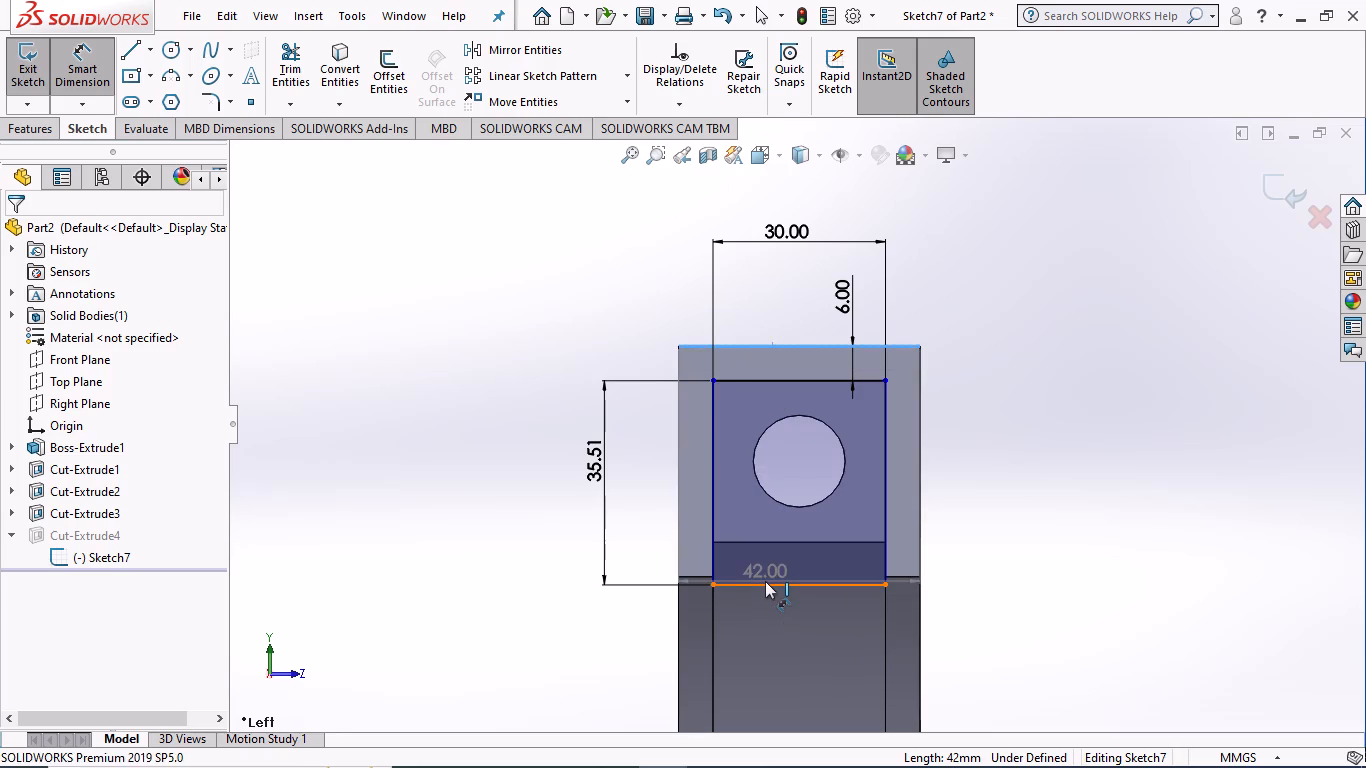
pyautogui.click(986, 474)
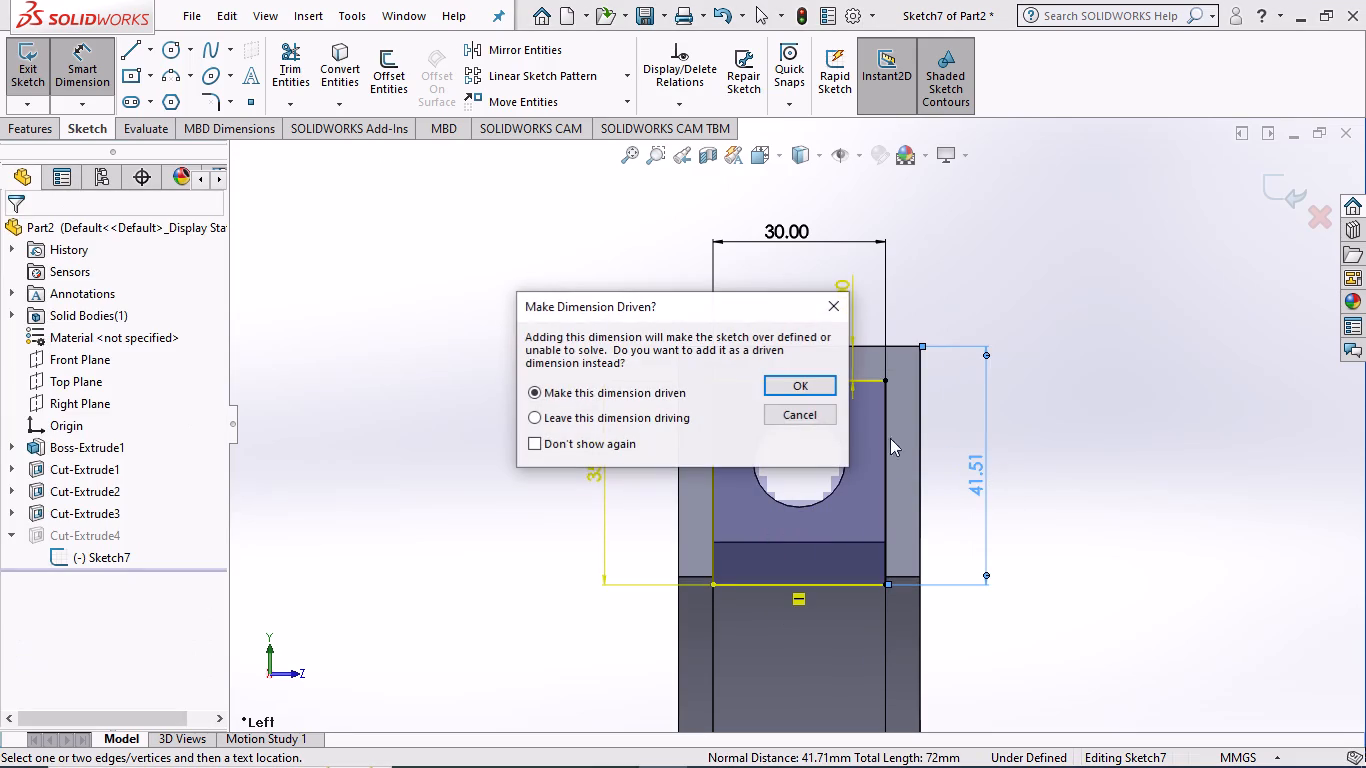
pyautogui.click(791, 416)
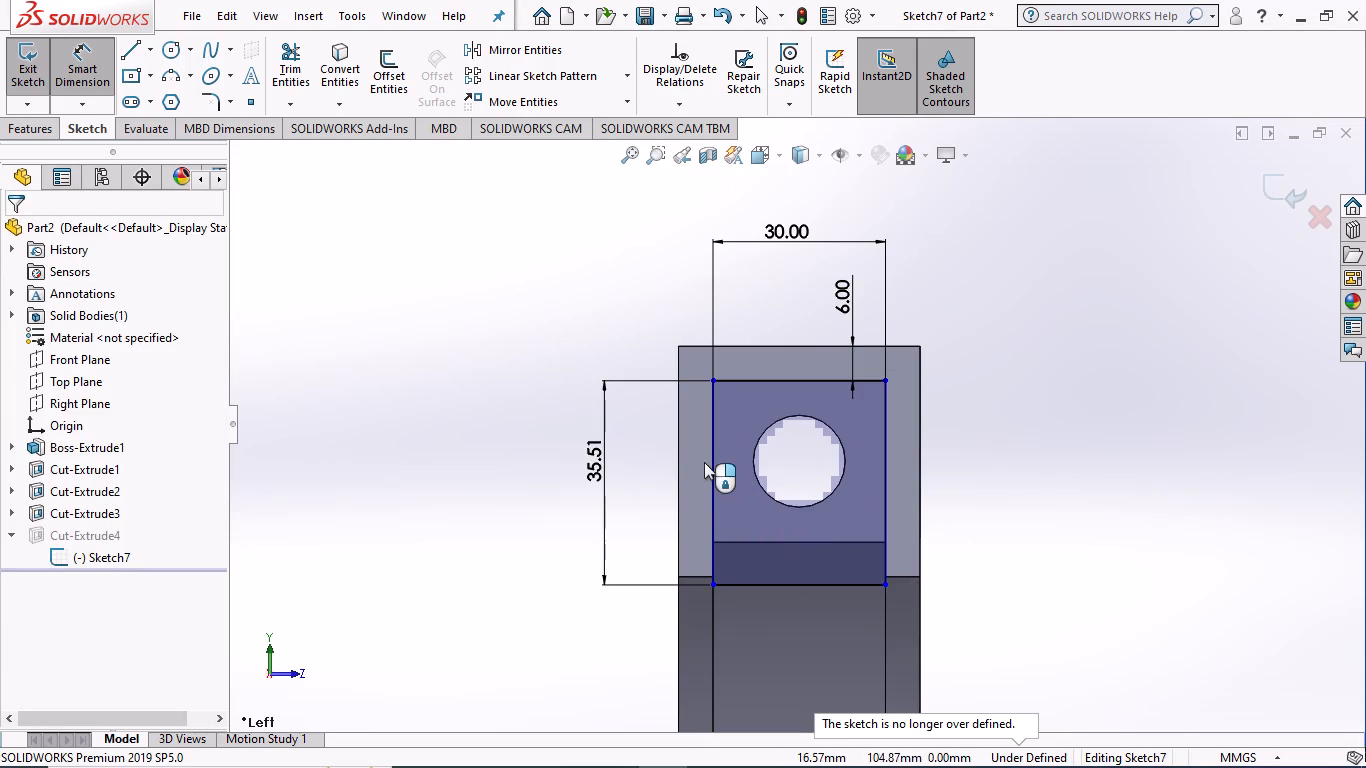
# Dimension the distance from the profile's left vertical line to the end block's right outer edge, accepting the drawn distance.
pyautogui.click(712, 453)
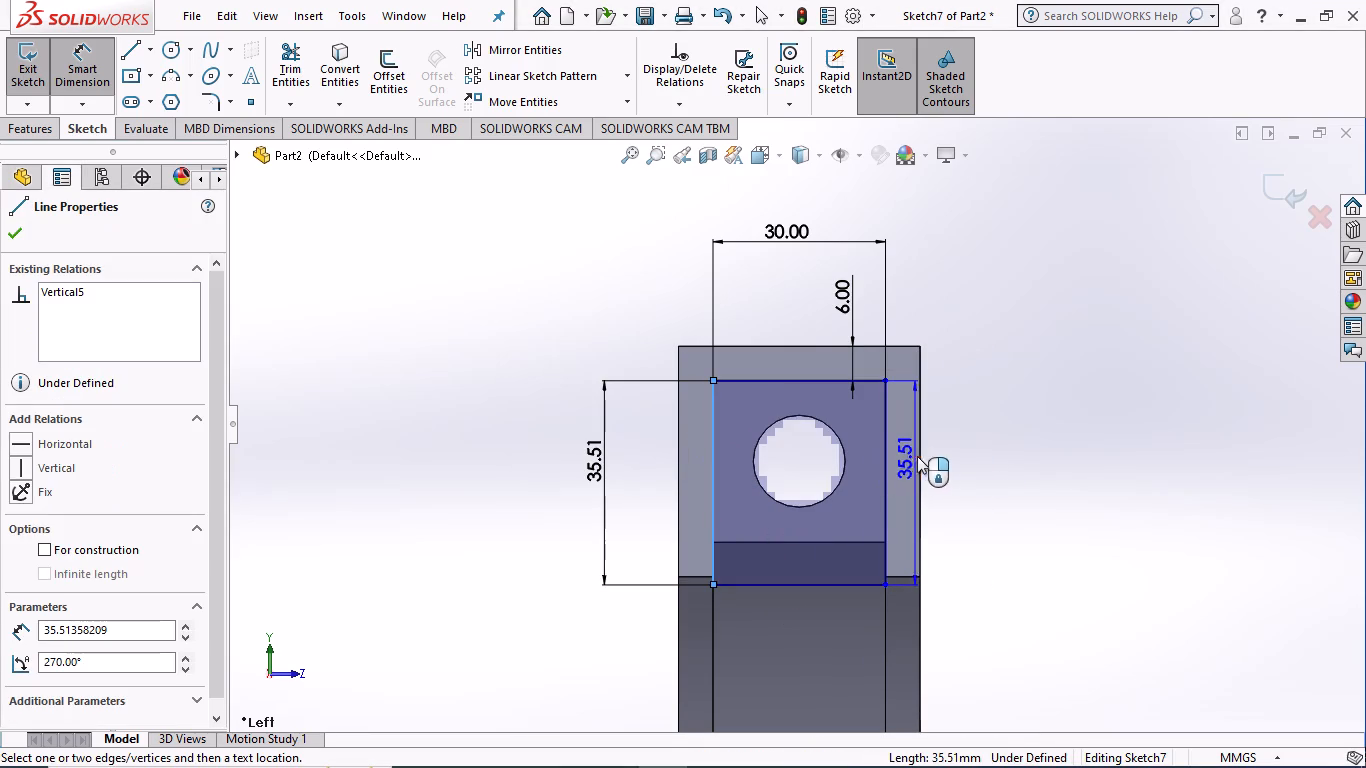
pyautogui.click(918, 454)
pyautogui.click(956, 476)
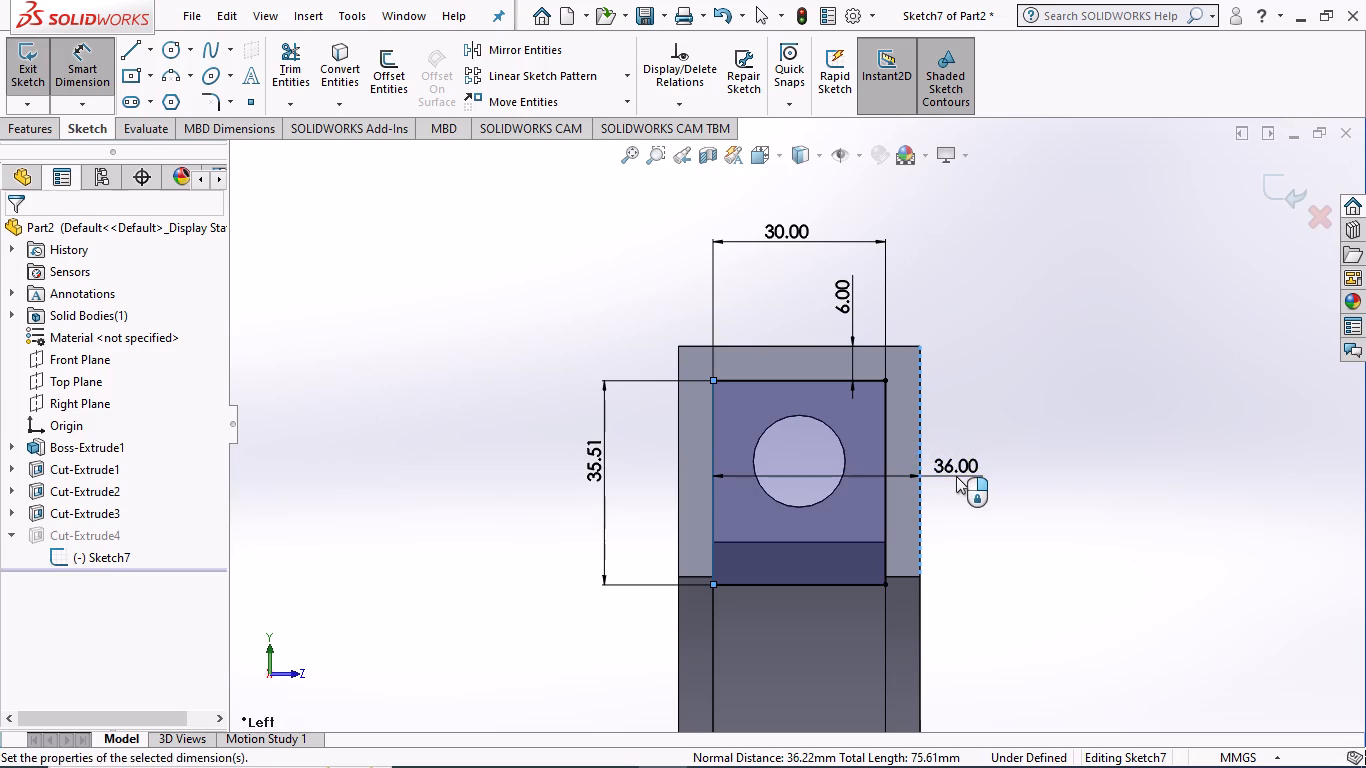
pyautogui.click(872, 448)
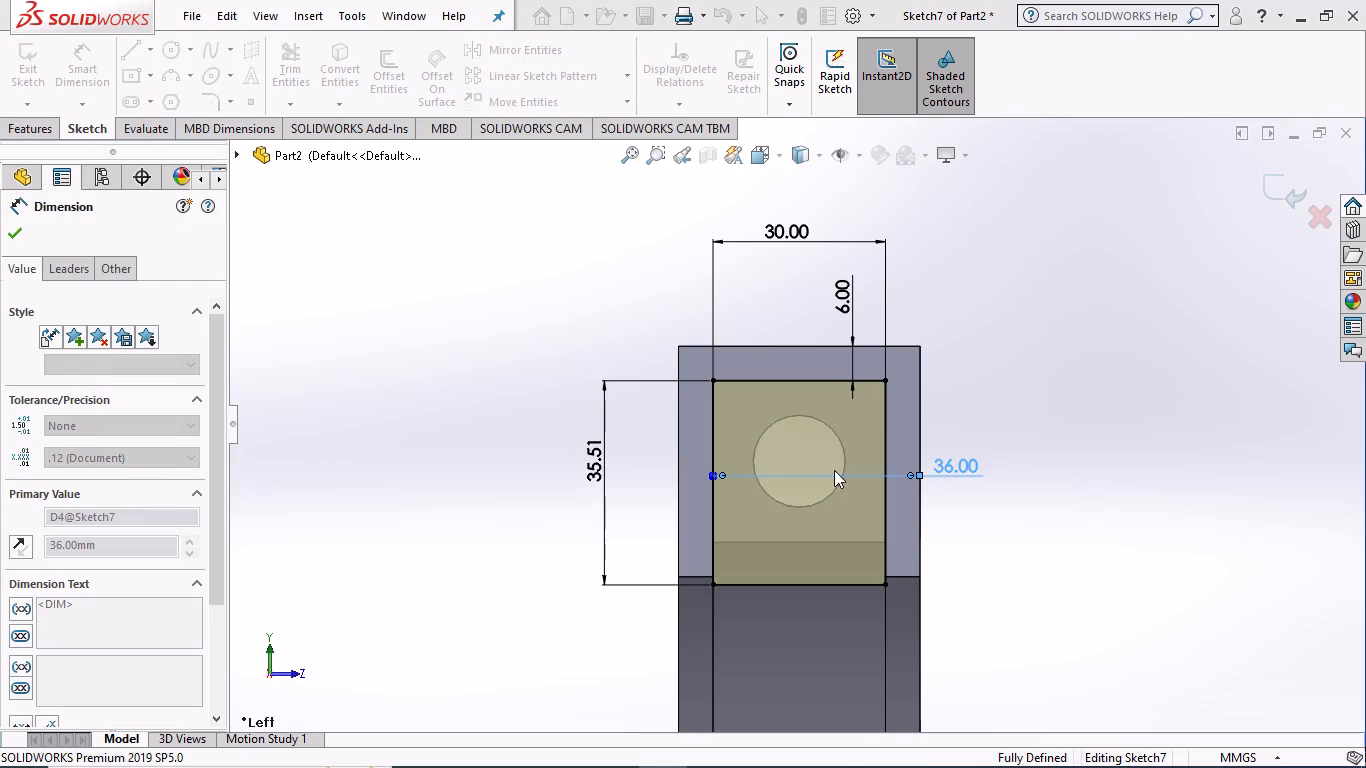
pyautogui.click(6, 230)
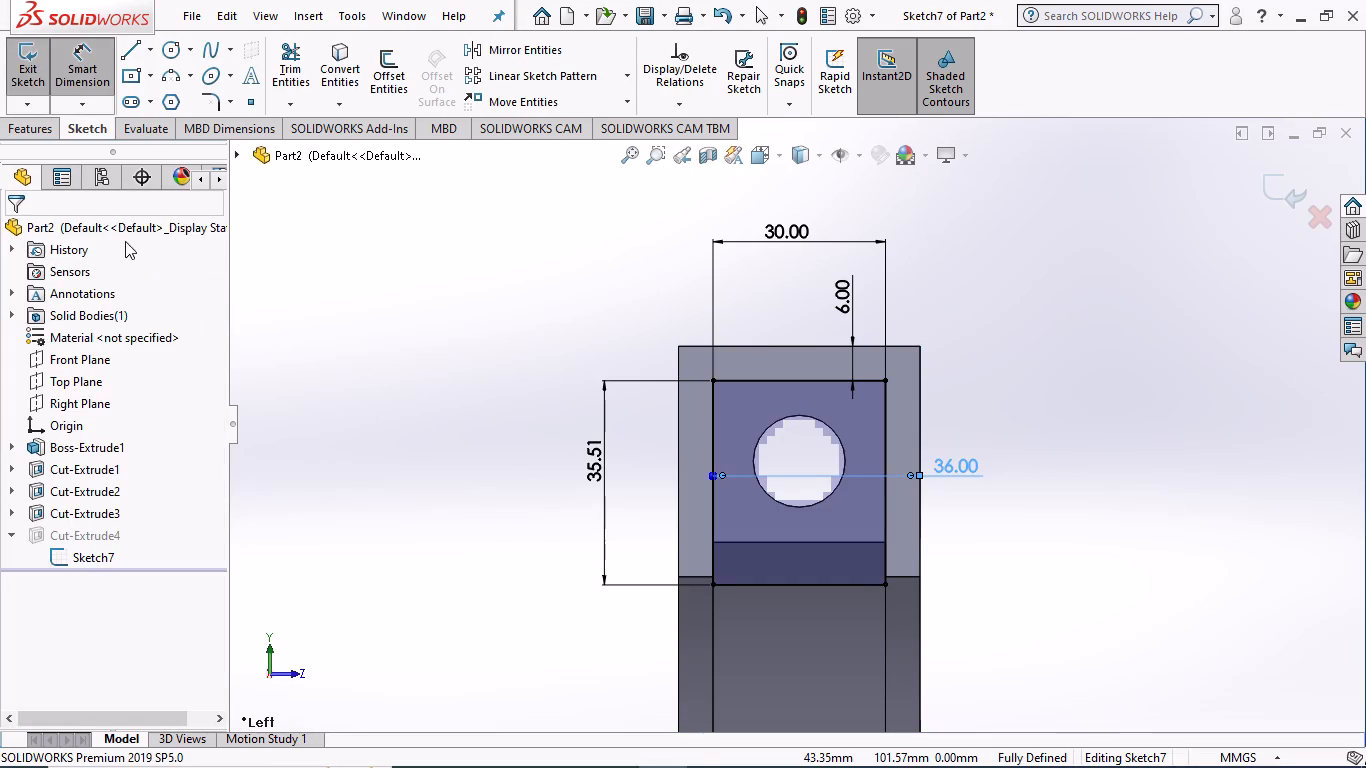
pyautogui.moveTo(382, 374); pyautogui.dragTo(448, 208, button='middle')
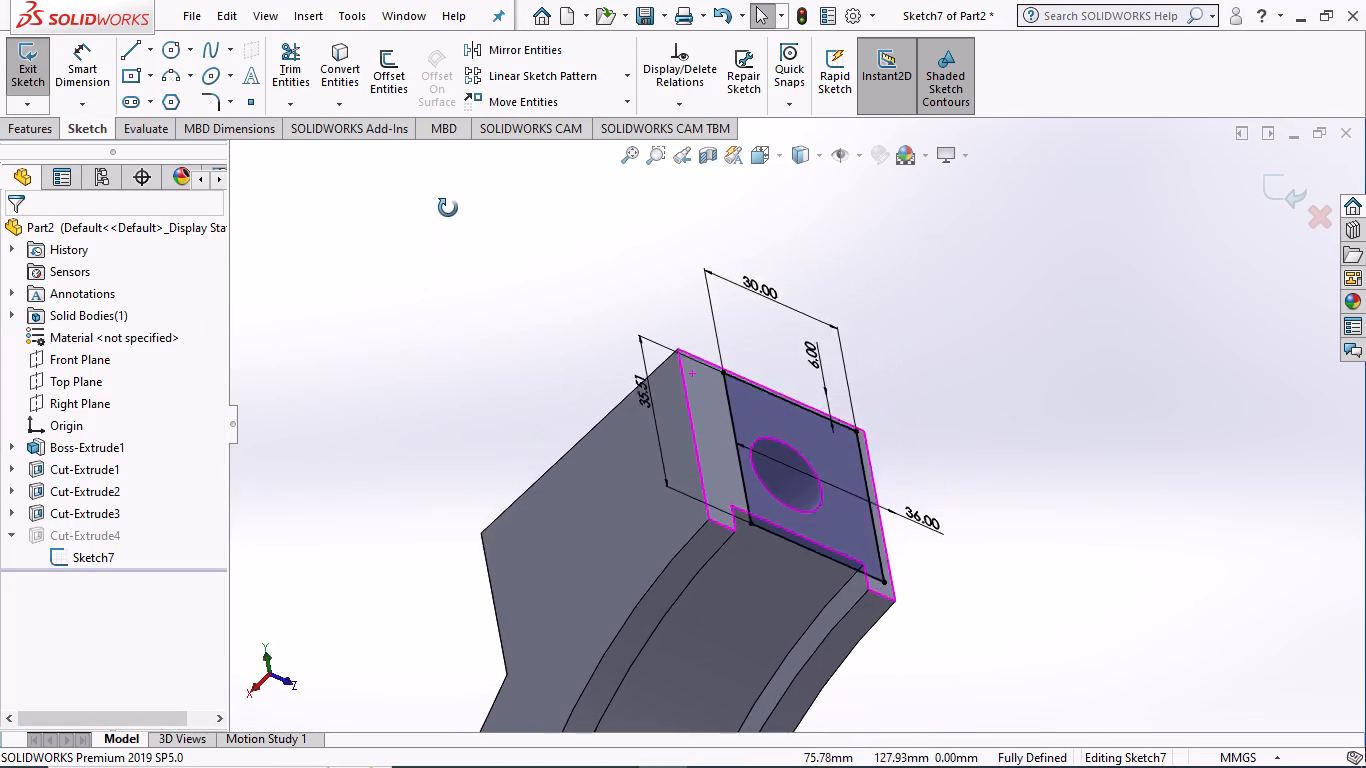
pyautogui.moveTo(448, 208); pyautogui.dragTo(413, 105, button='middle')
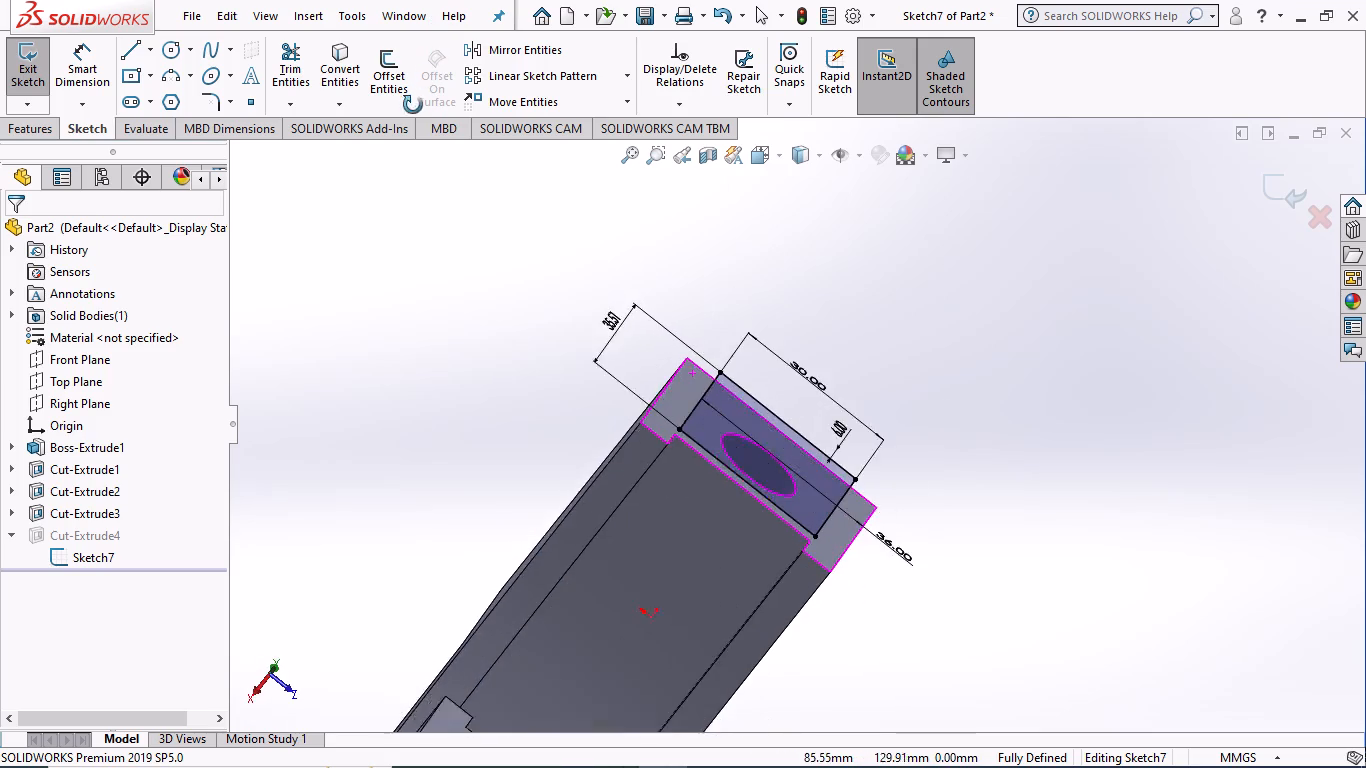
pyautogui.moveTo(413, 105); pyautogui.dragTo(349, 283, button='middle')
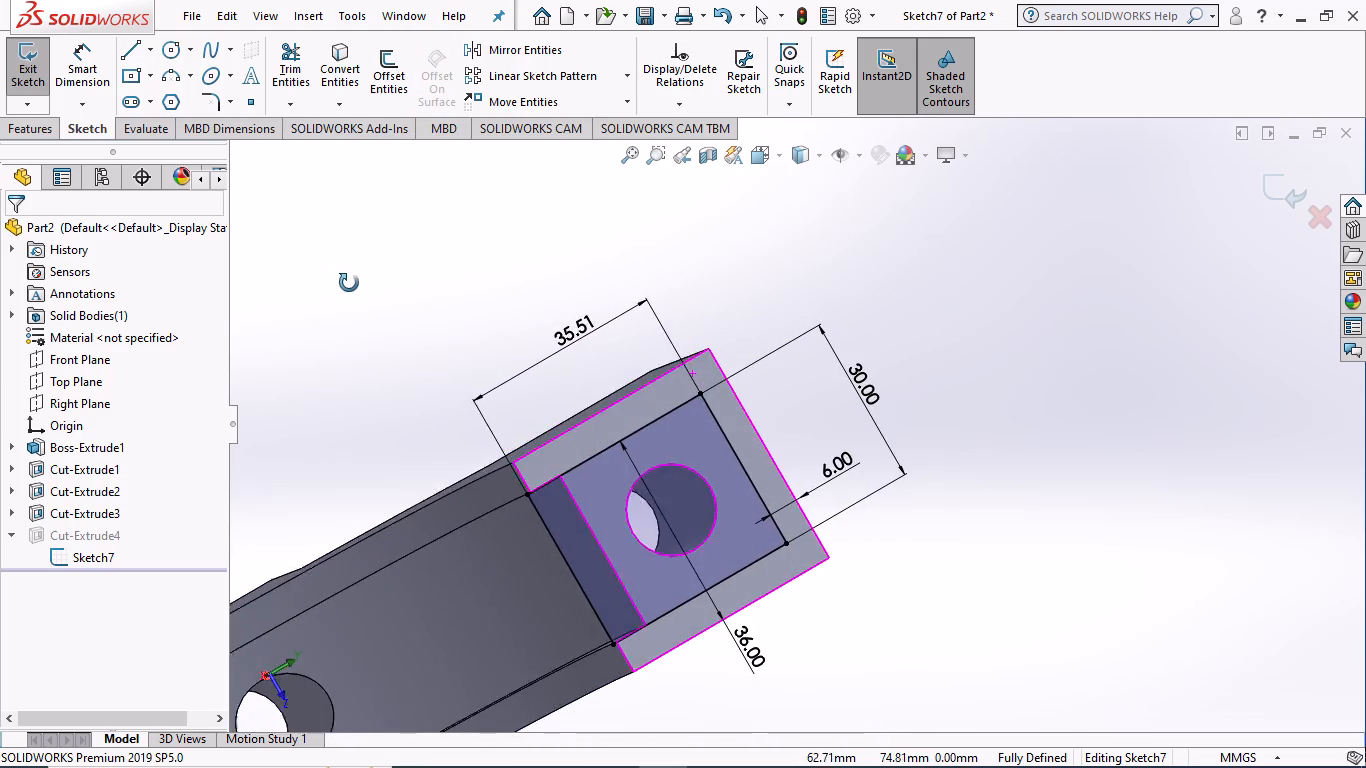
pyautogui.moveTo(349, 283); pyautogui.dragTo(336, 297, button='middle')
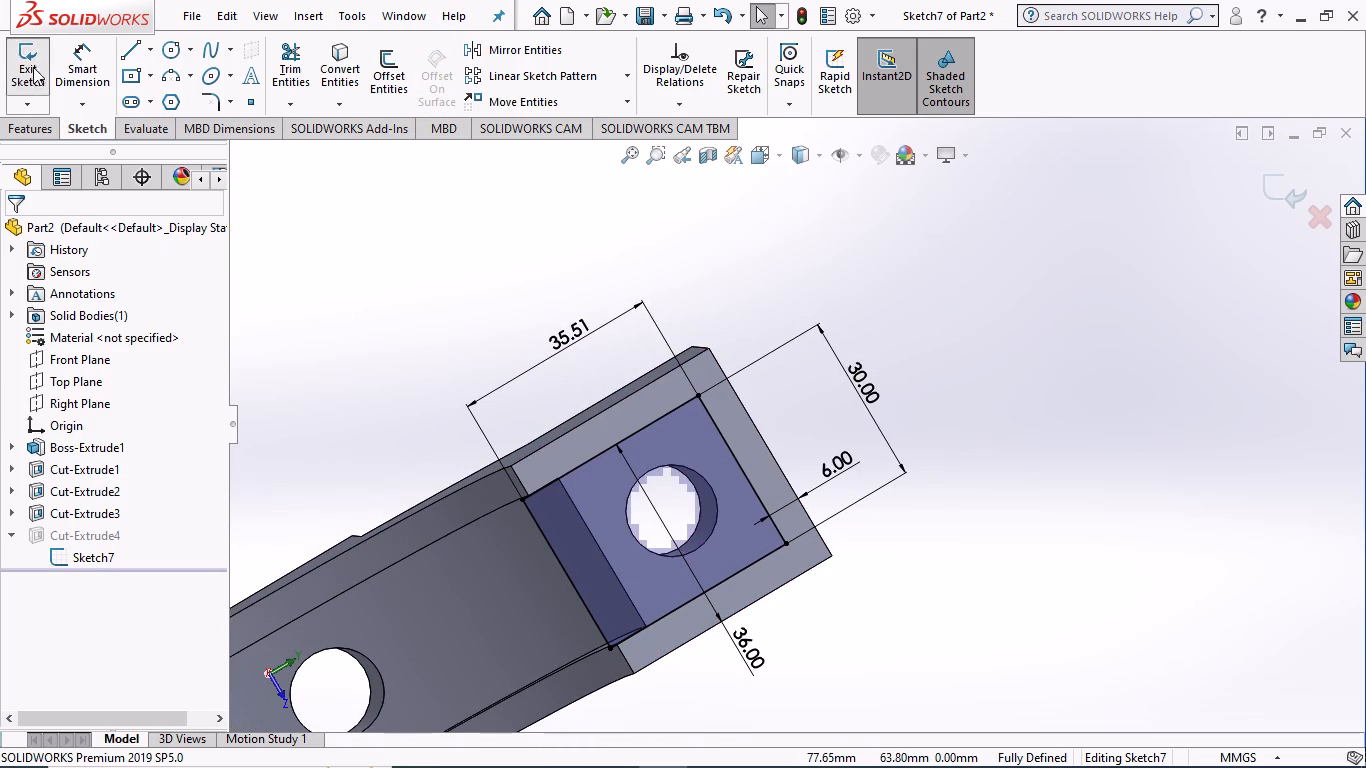
# Finish editing the upper end block's pocket sketch and rebuild the pocket cut from the reworked profile.
pyautogui.click(30, 128)
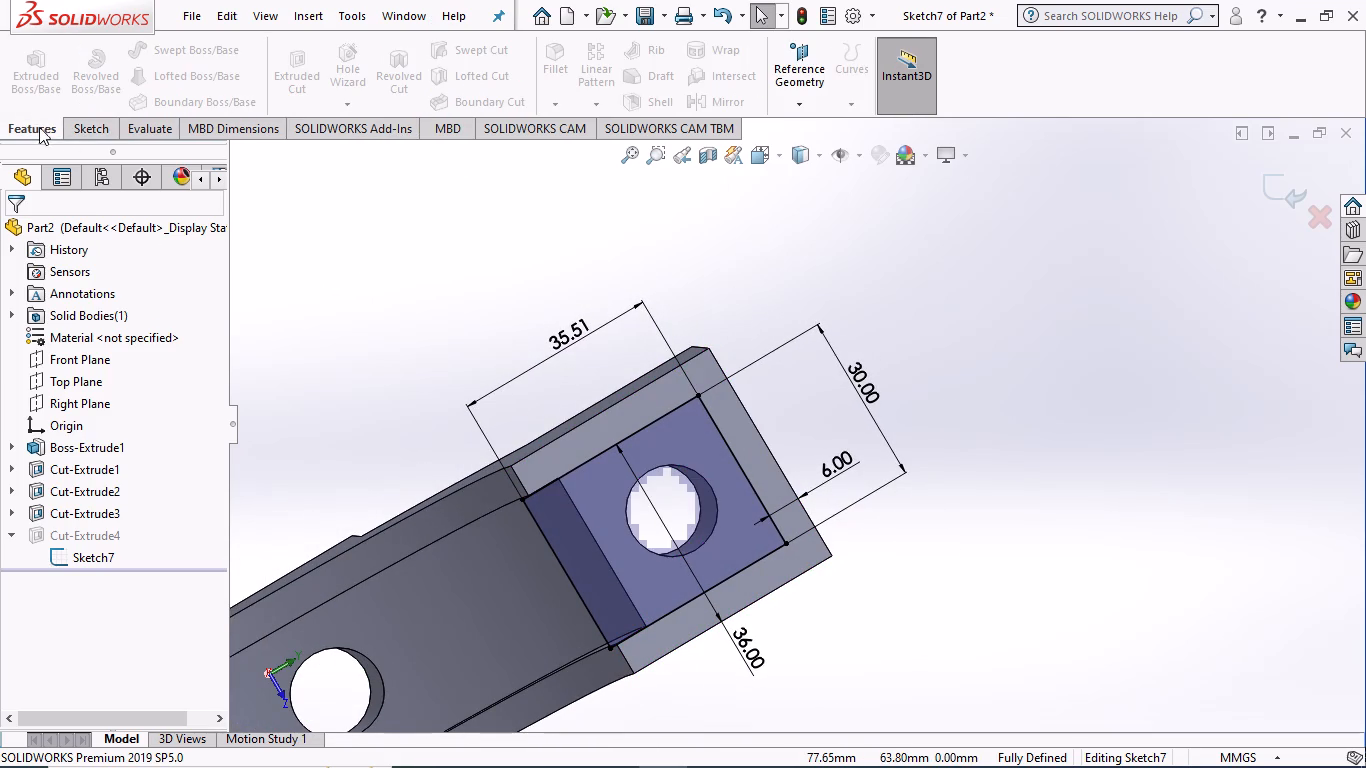
pyautogui.click(82, 126)
pyautogui.scroll(1, 605, 412)
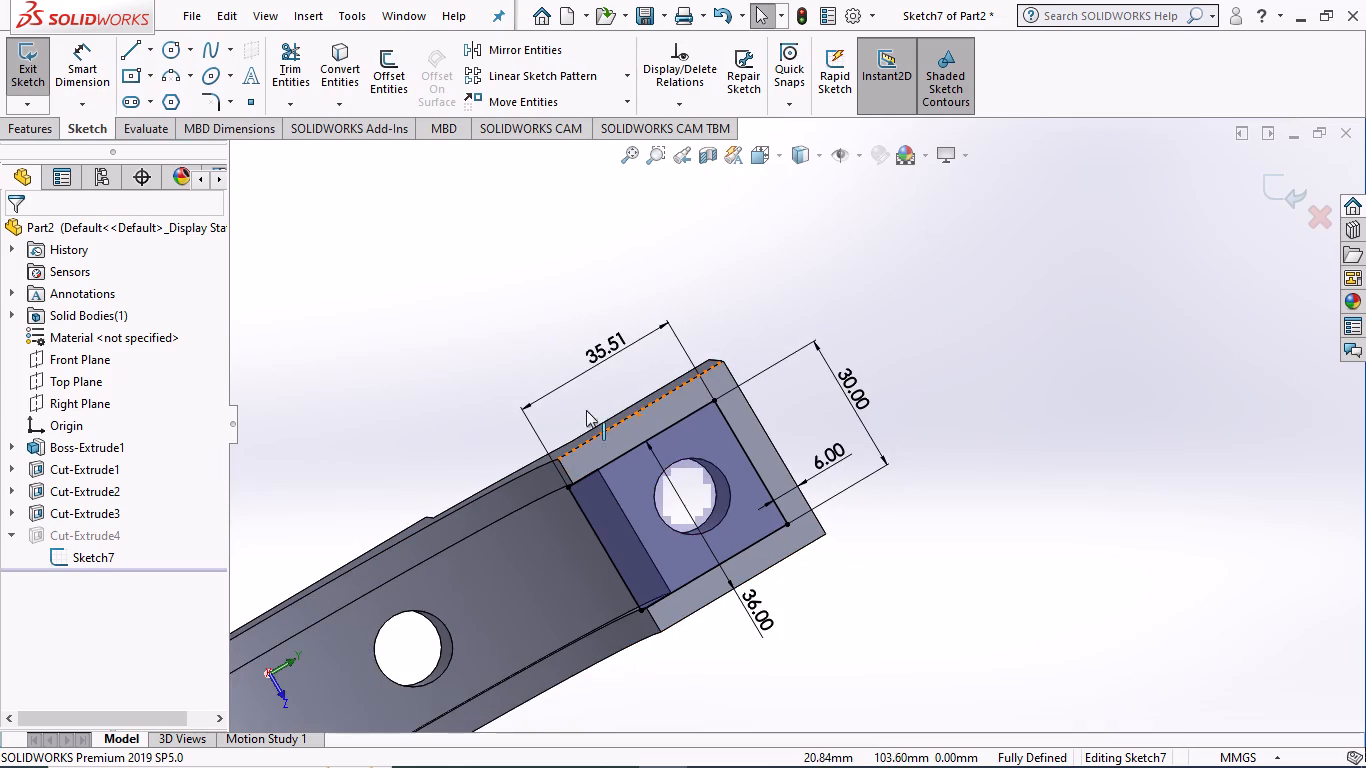
pyautogui.scroll(1, 457, 383)
pyautogui.moveTo(458, 382); pyautogui.dragTo(494, 433, button='middle')
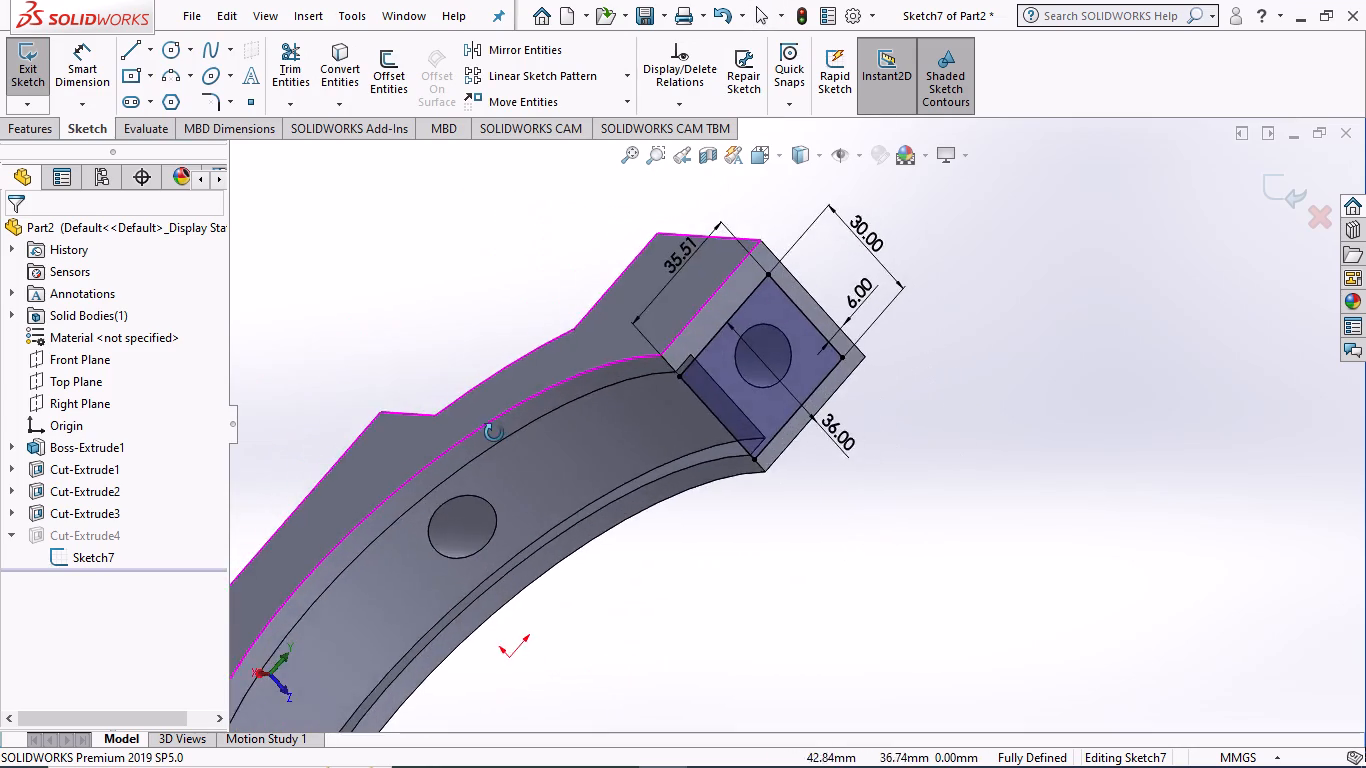
pyautogui.moveTo(494, 433); pyautogui.dragTo(466, 421, button='middle')
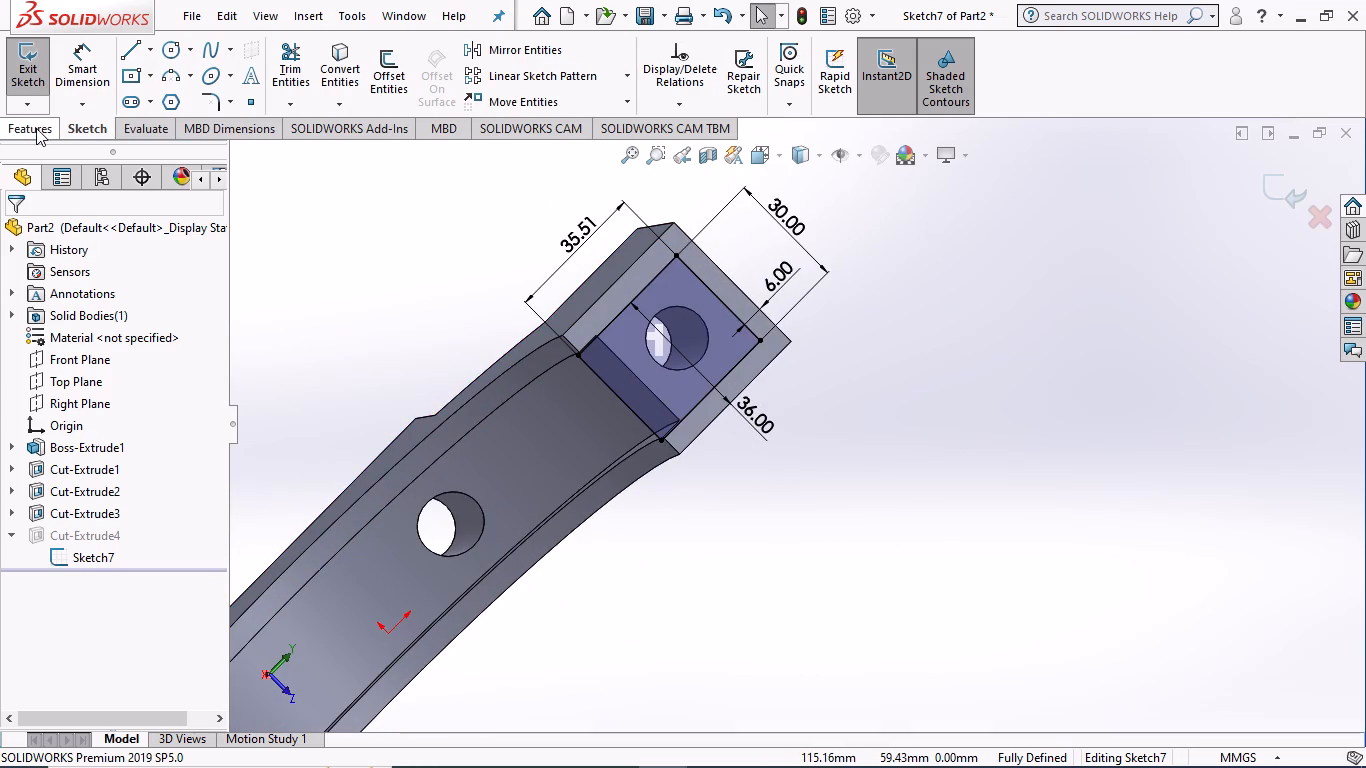
pyautogui.click(36, 128)
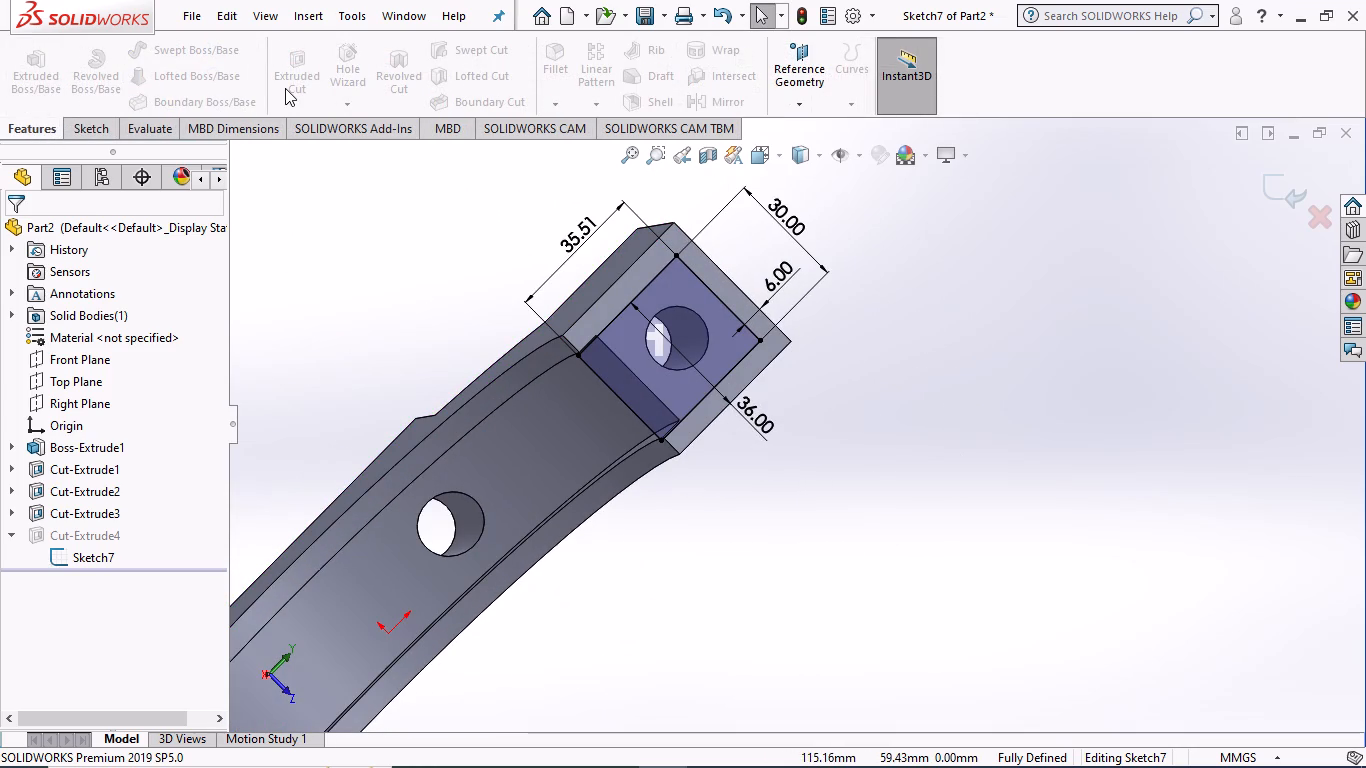
pyautogui.click(285, 88)
pyautogui.click(85, 126)
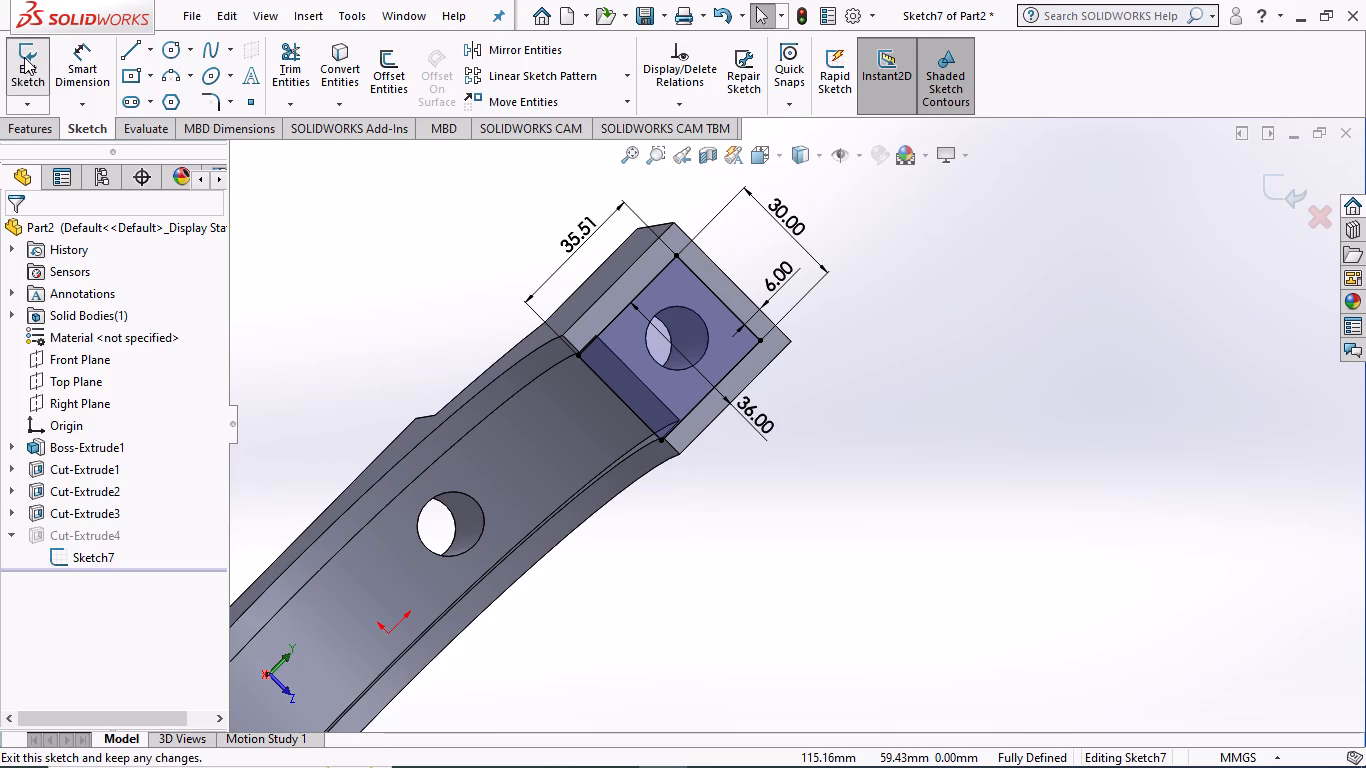
pyautogui.click(21, 62)
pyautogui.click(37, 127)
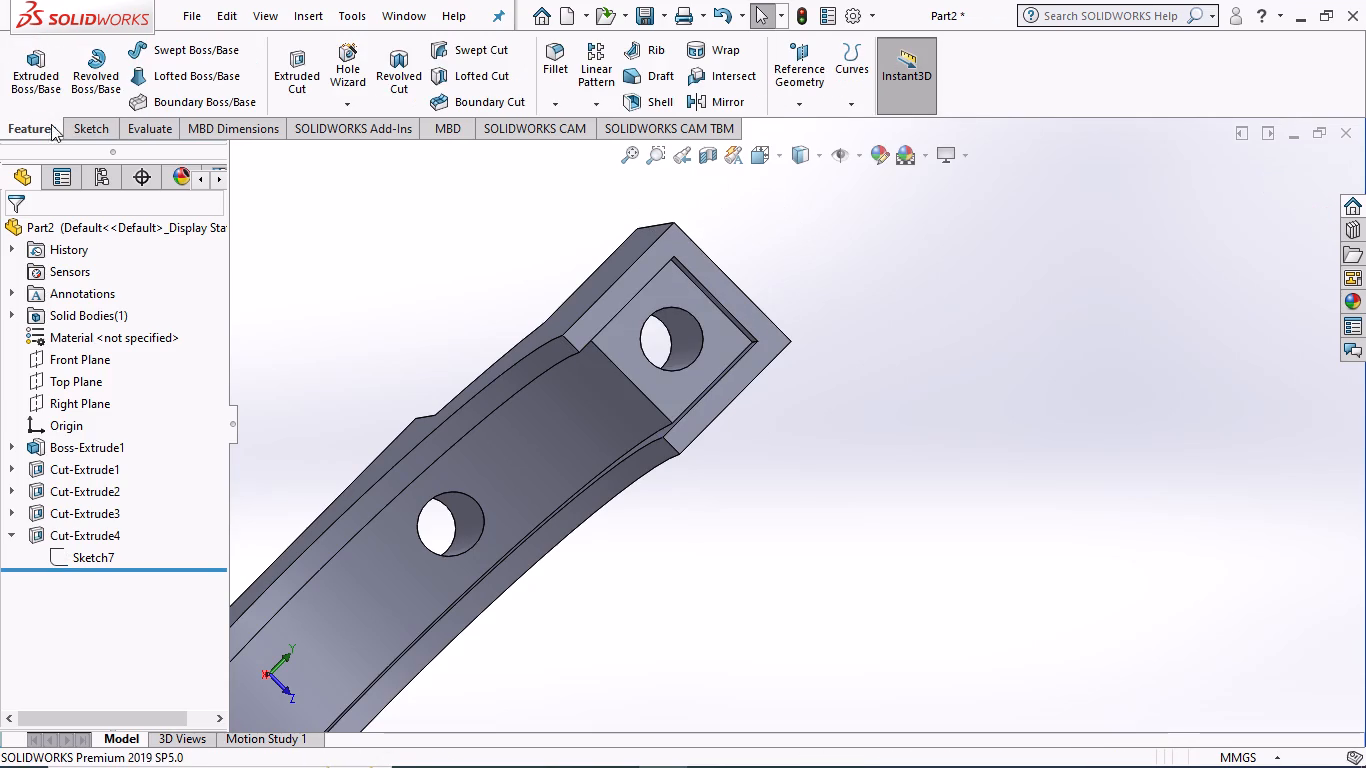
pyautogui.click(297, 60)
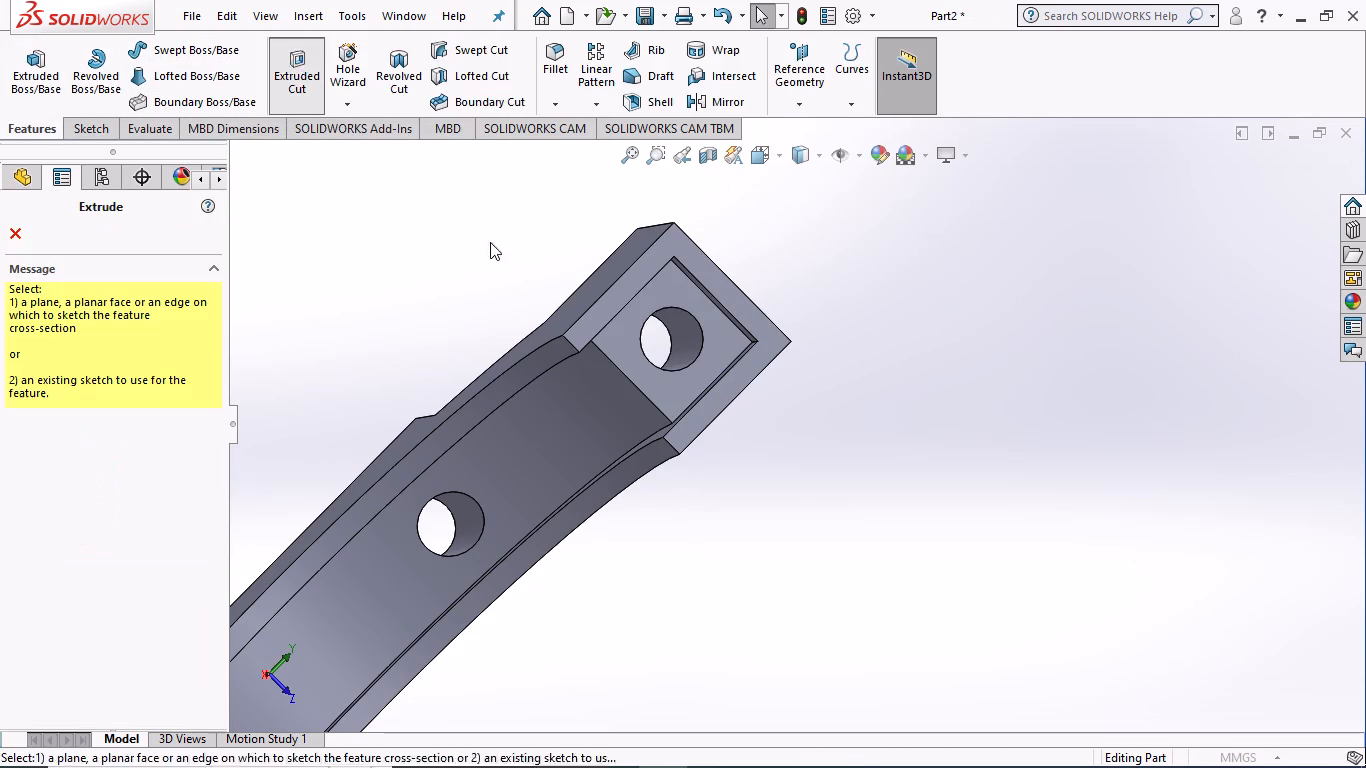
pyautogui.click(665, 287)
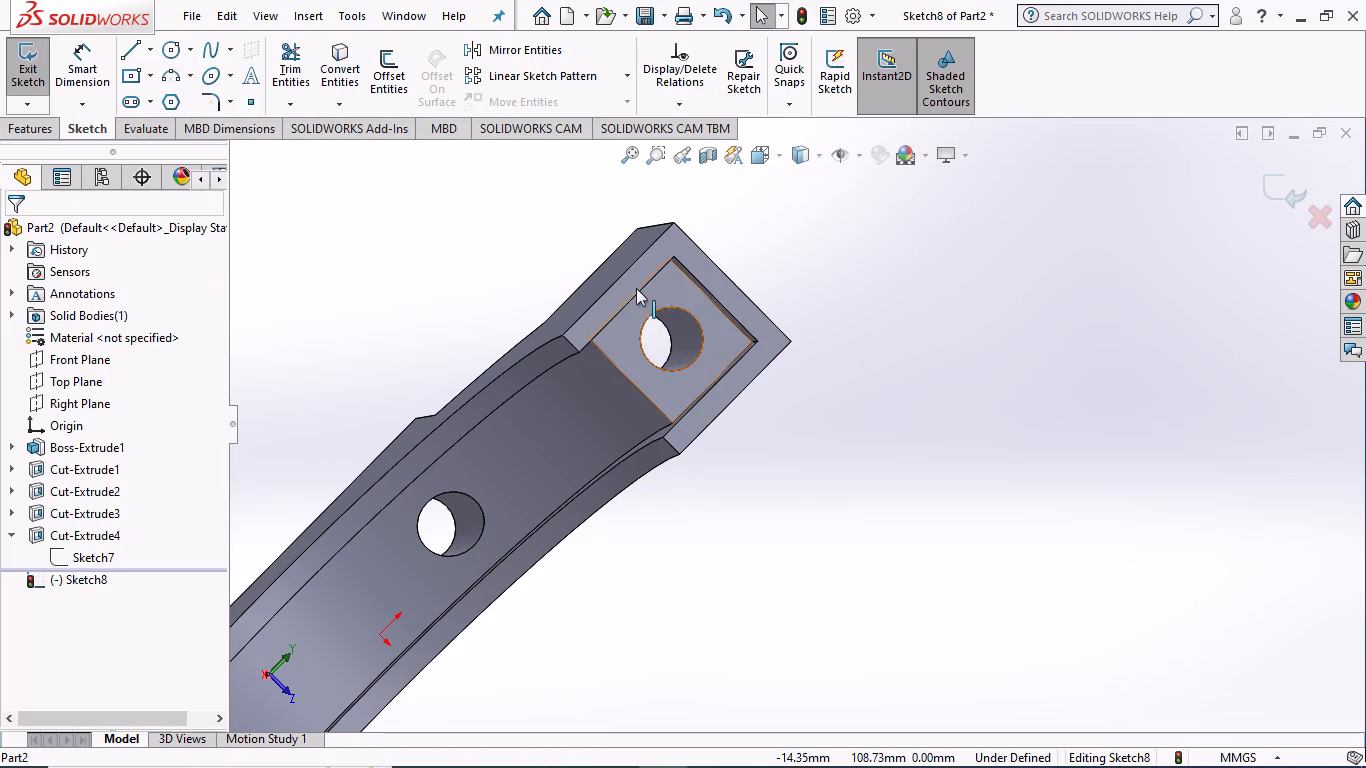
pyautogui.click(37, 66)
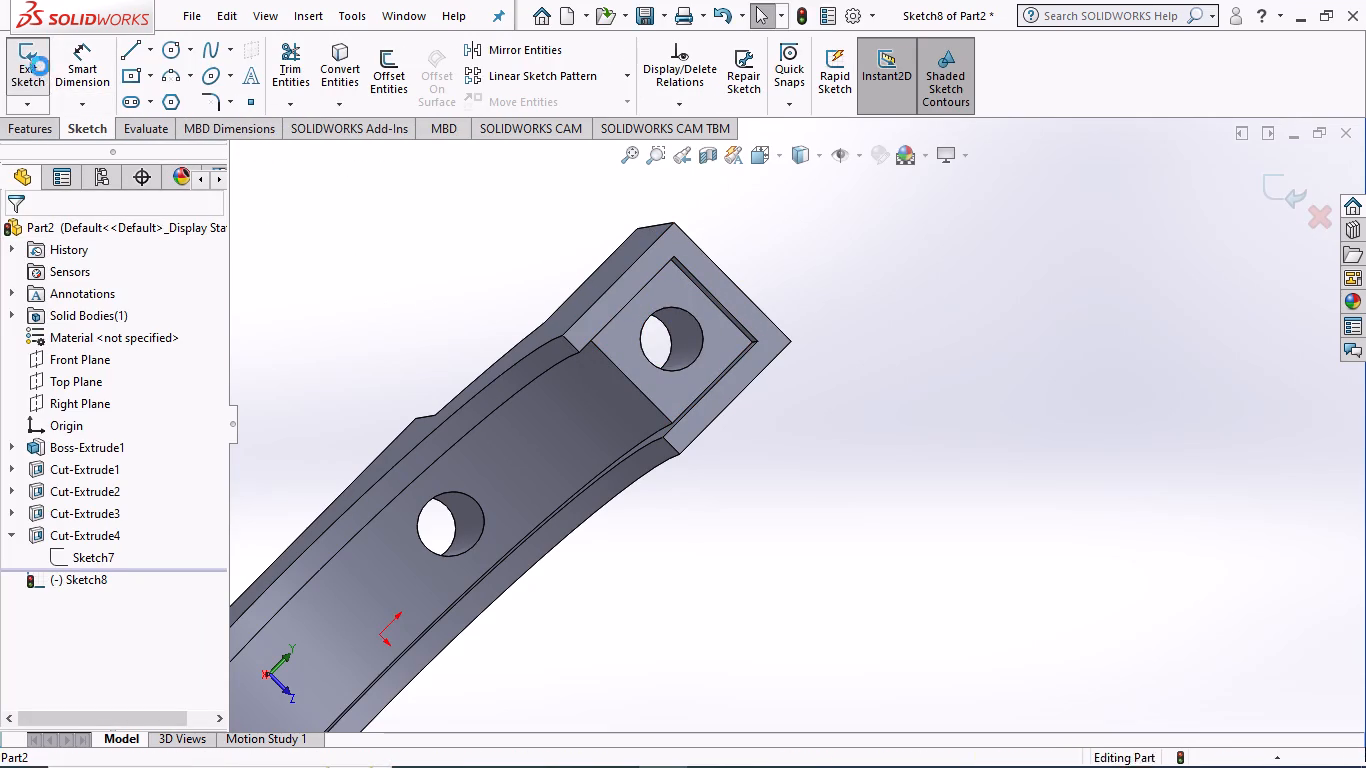
# Examine the rebuilt pocket on the upper end block from several angles, including its opening into the groove.
pyautogui.scroll(3, 420, 273)
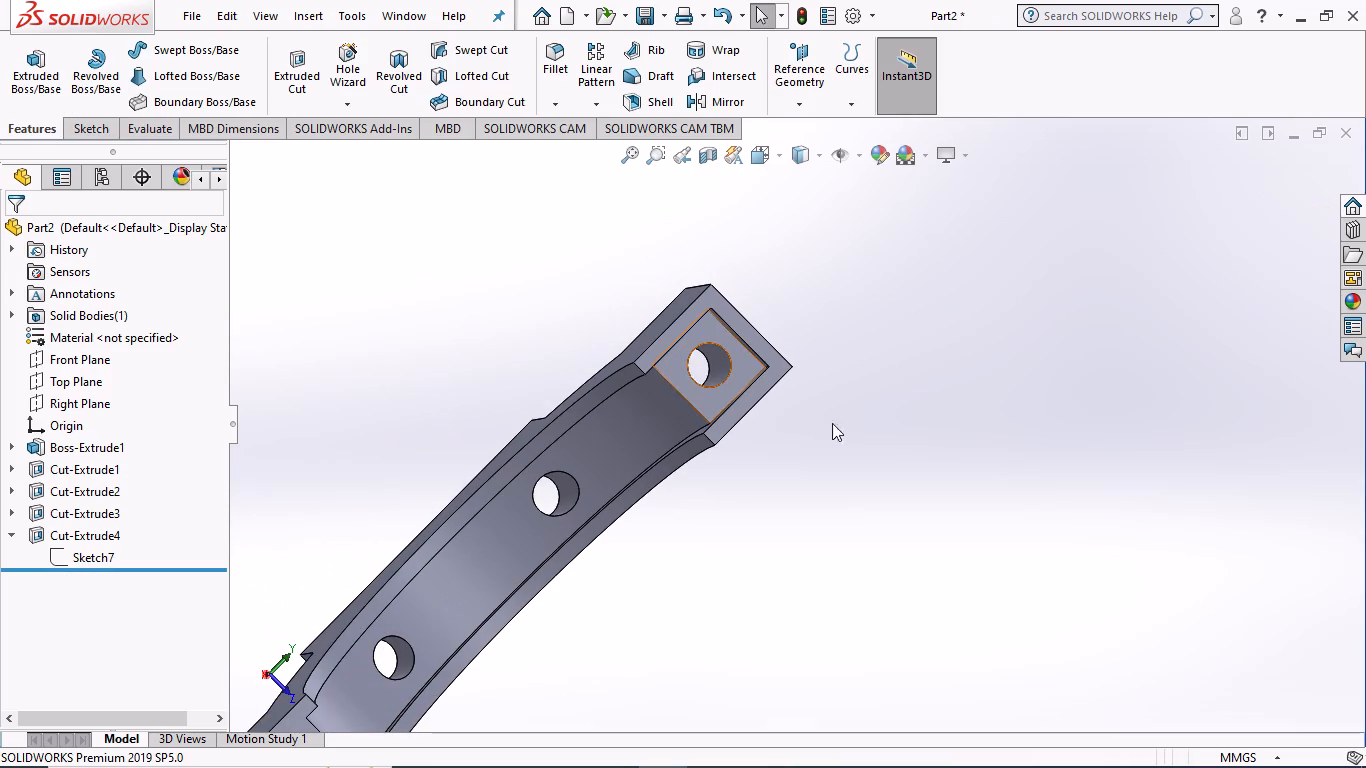
pyautogui.moveTo(848, 436); pyautogui.dragTo(929, 266, button='middle')
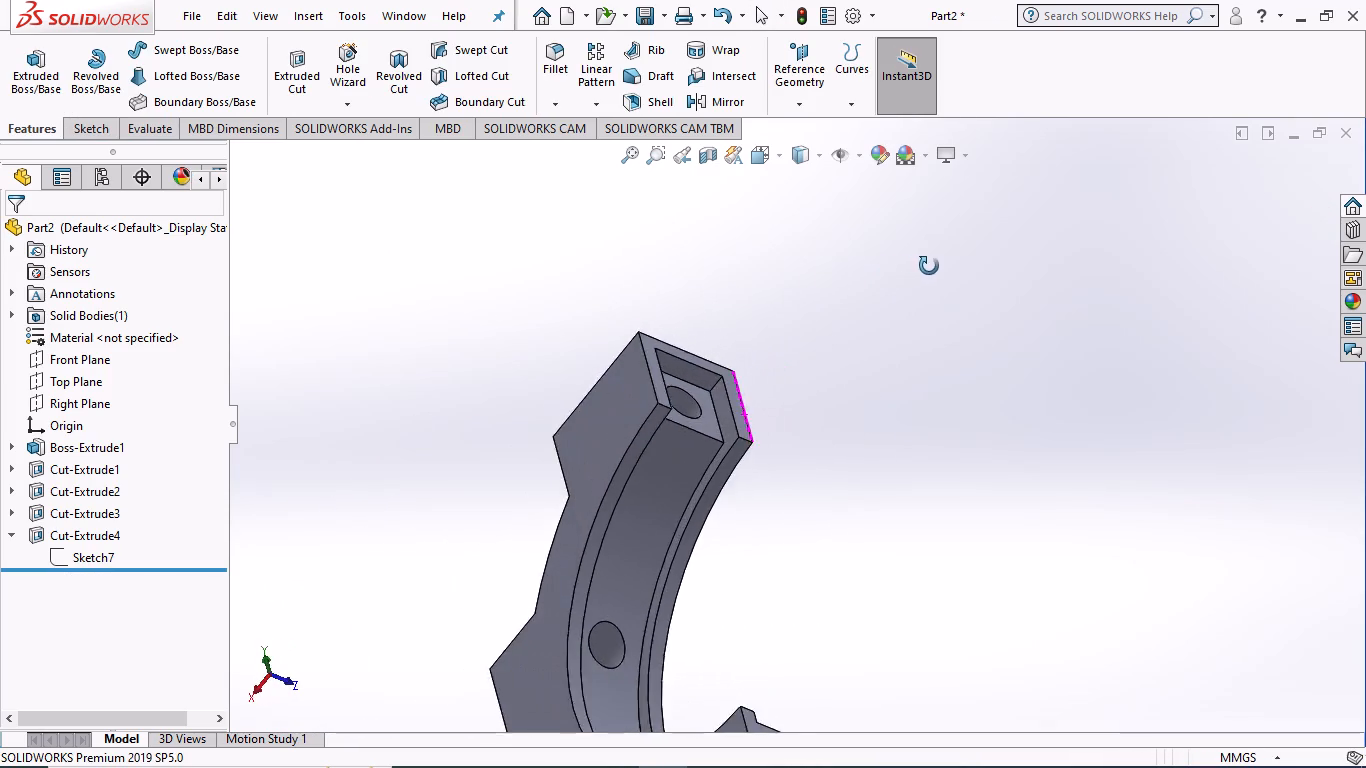
pyautogui.moveTo(929, 266); pyautogui.dragTo(788, 269, button='middle')
pyautogui.moveTo(774, 268); pyautogui.dragTo(759, 344, button='middle')
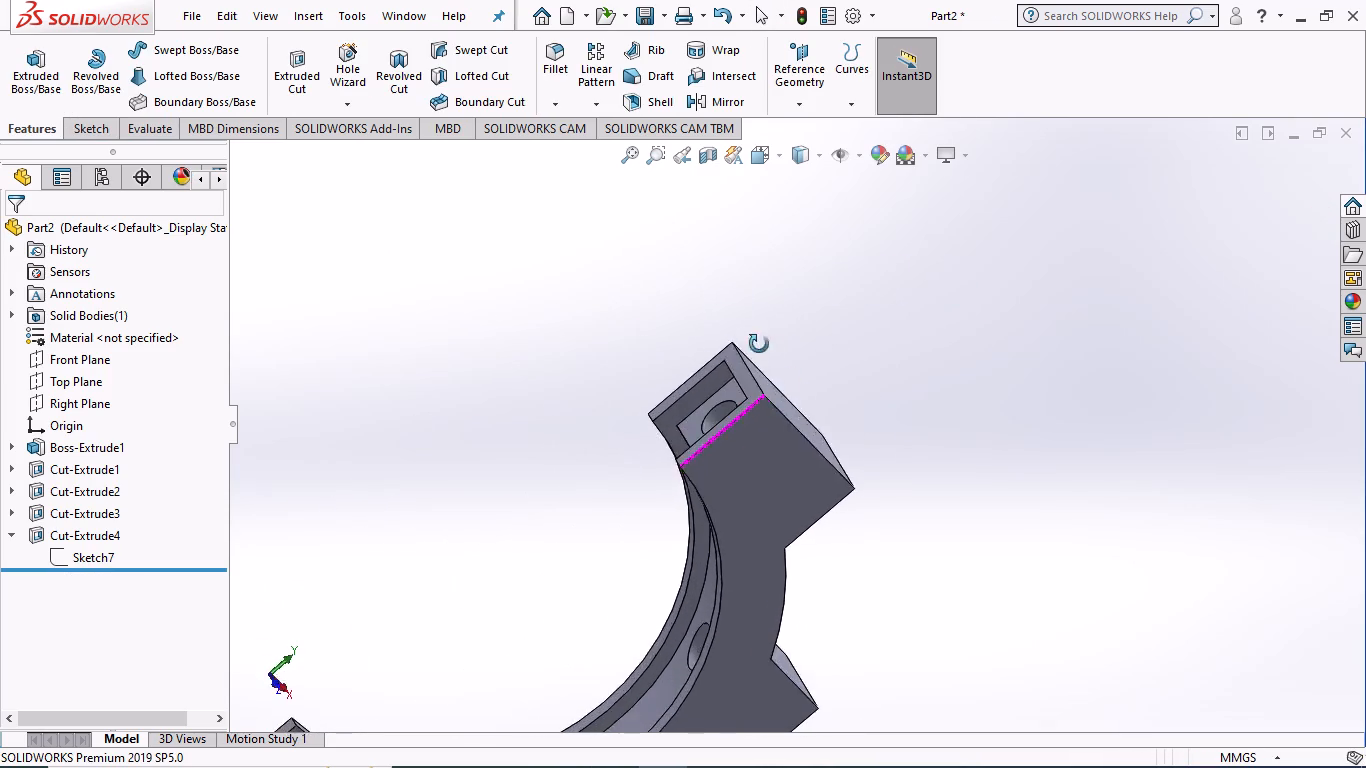
pyautogui.moveTo(759, 344); pyautogui.dragTo(863, 369, button='middle')
pyautogui.middleClick(819, 373)
pyautogui.moveTo(825, 348); pyautogui.dragTo(914, 360, button='middle')
pyautogui.moveTo(914, 360); pyautogui.dragTo(919, 360, button='middle')
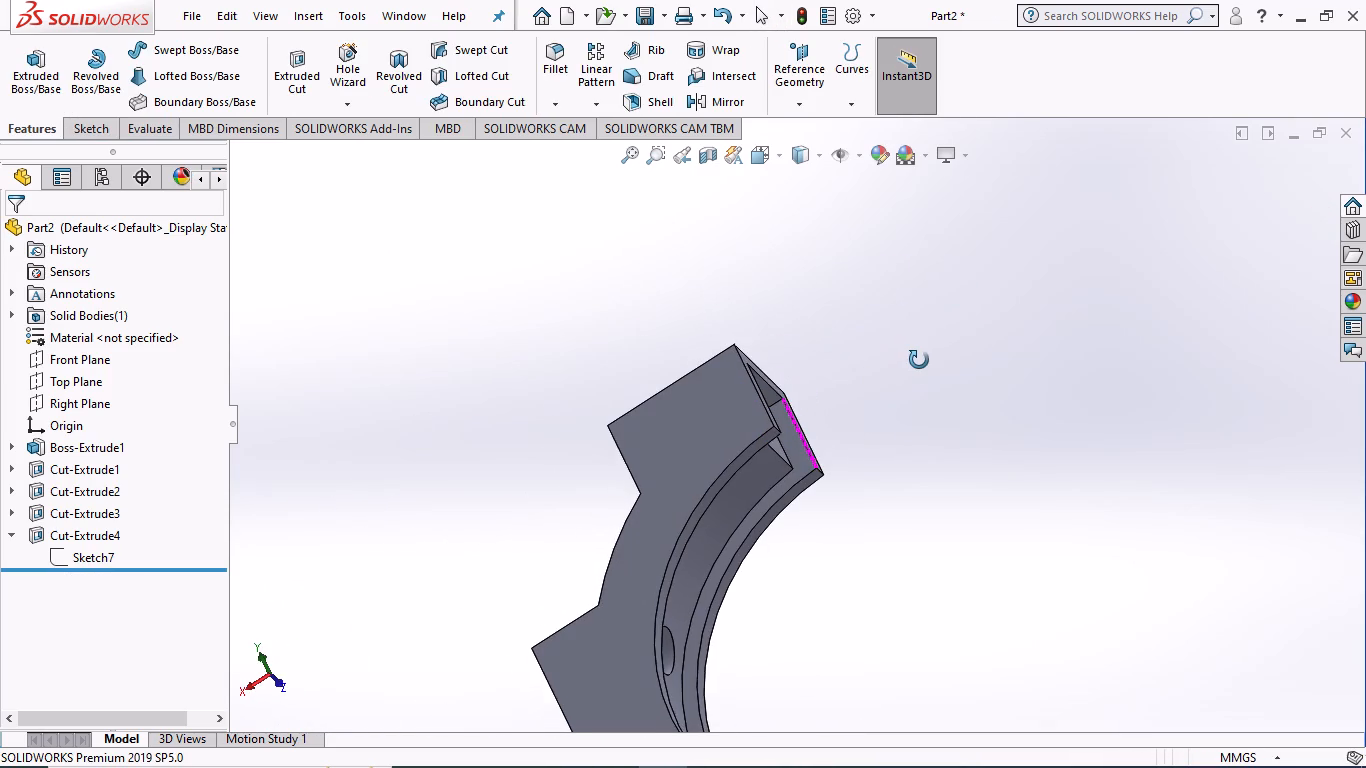
pyautogui.moveTo(919, 360); pyautogui.dragTo(931, 353, button='middle')
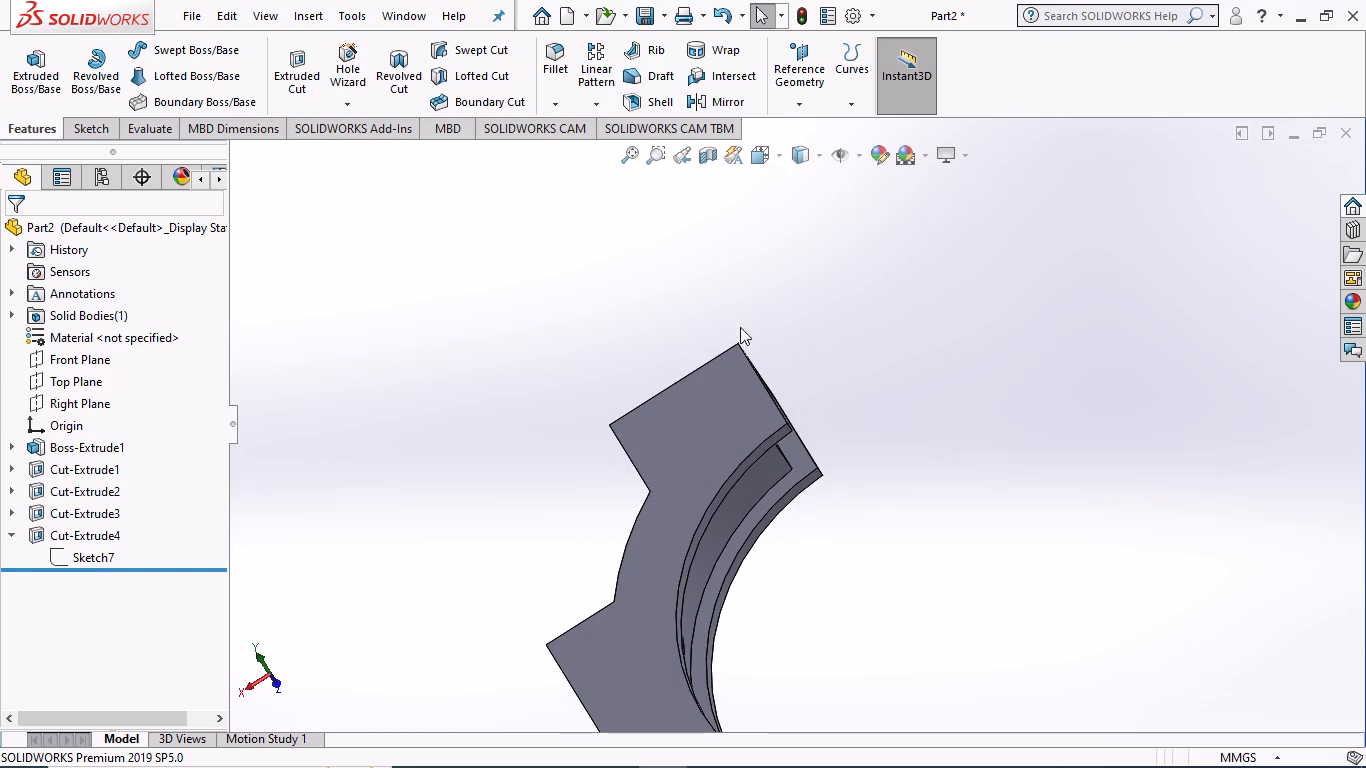
pyautogui.moveTo(888, 447); pyautogui.dragTo(673, 287, button='middle')
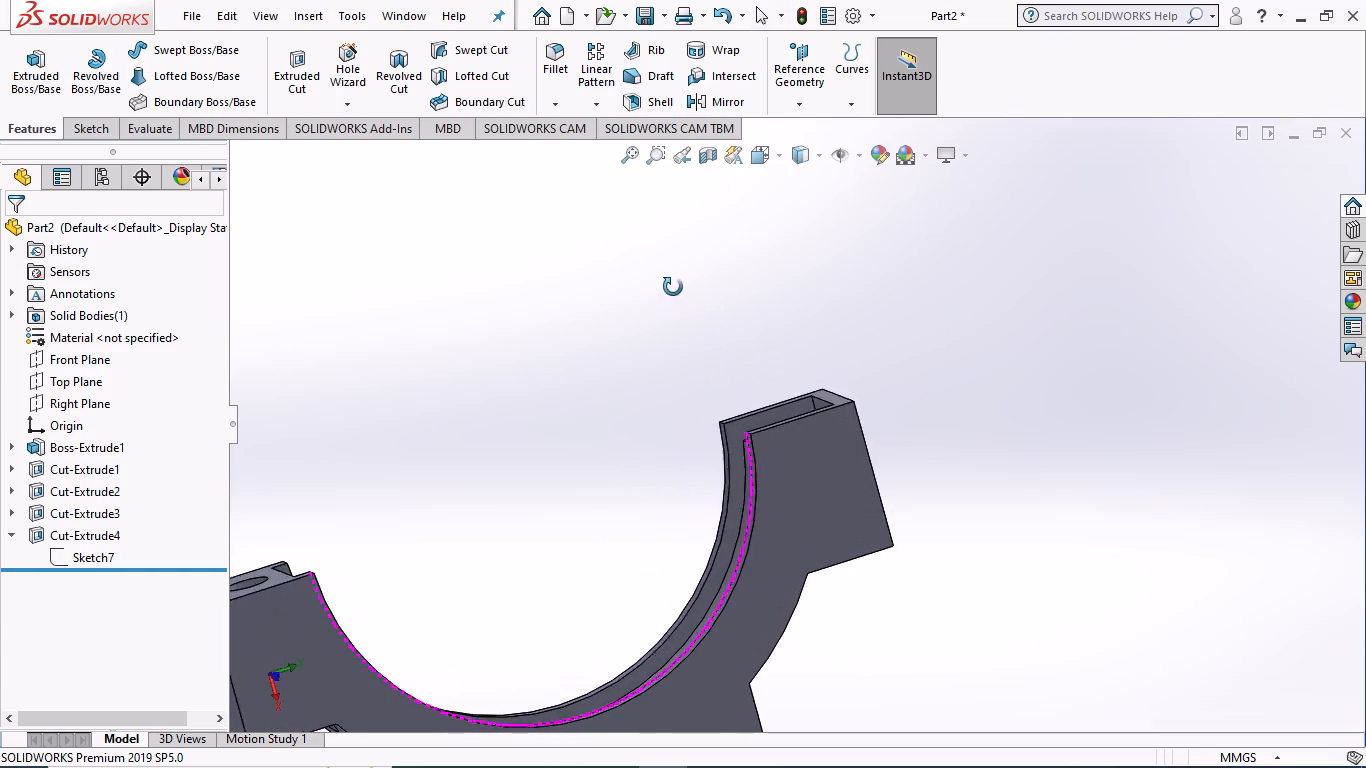
pyautogui.moveTo(673, 287); pyautogui.dragTo(725, 387, button='middle')
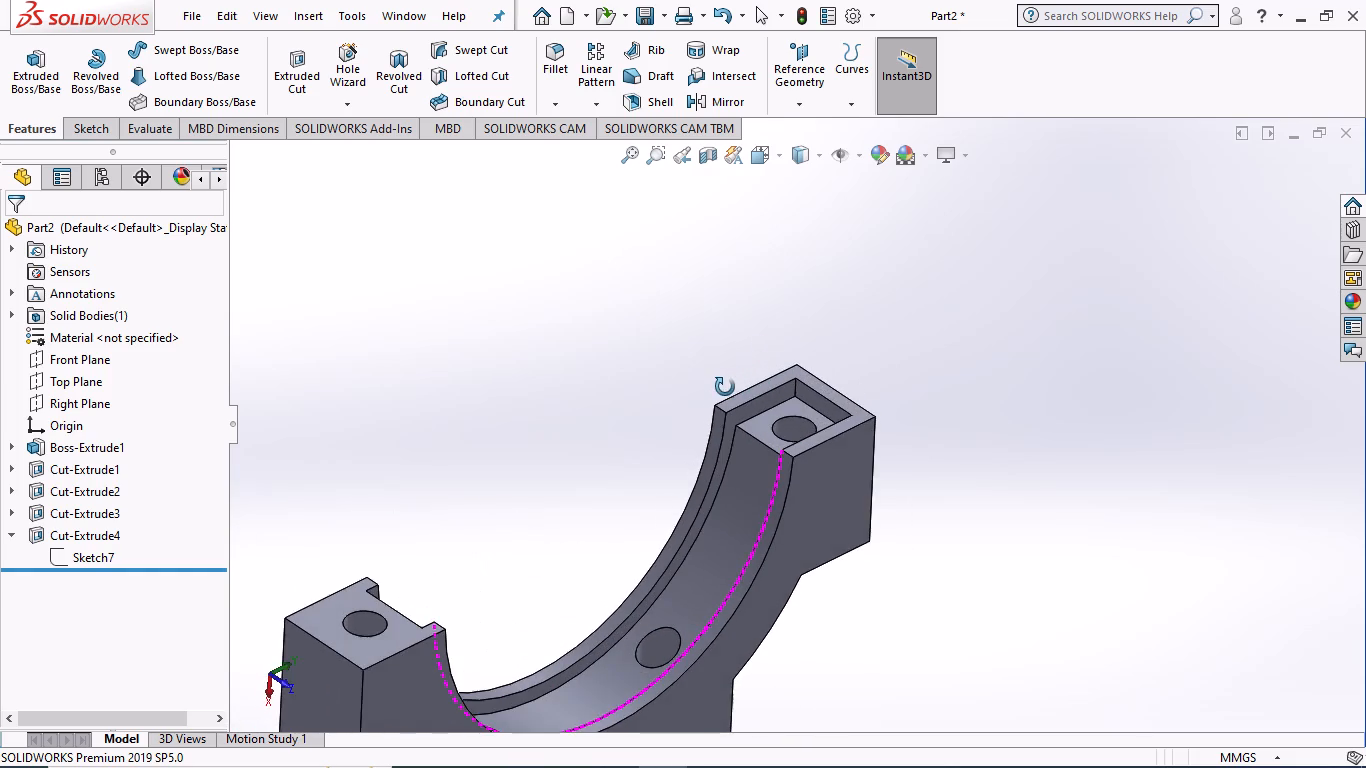
pyautogui.moveTo(725, 387); pyautogui.dragTo(729, 380, button='middle')
pyautogui.scroll(4, 611, 416)
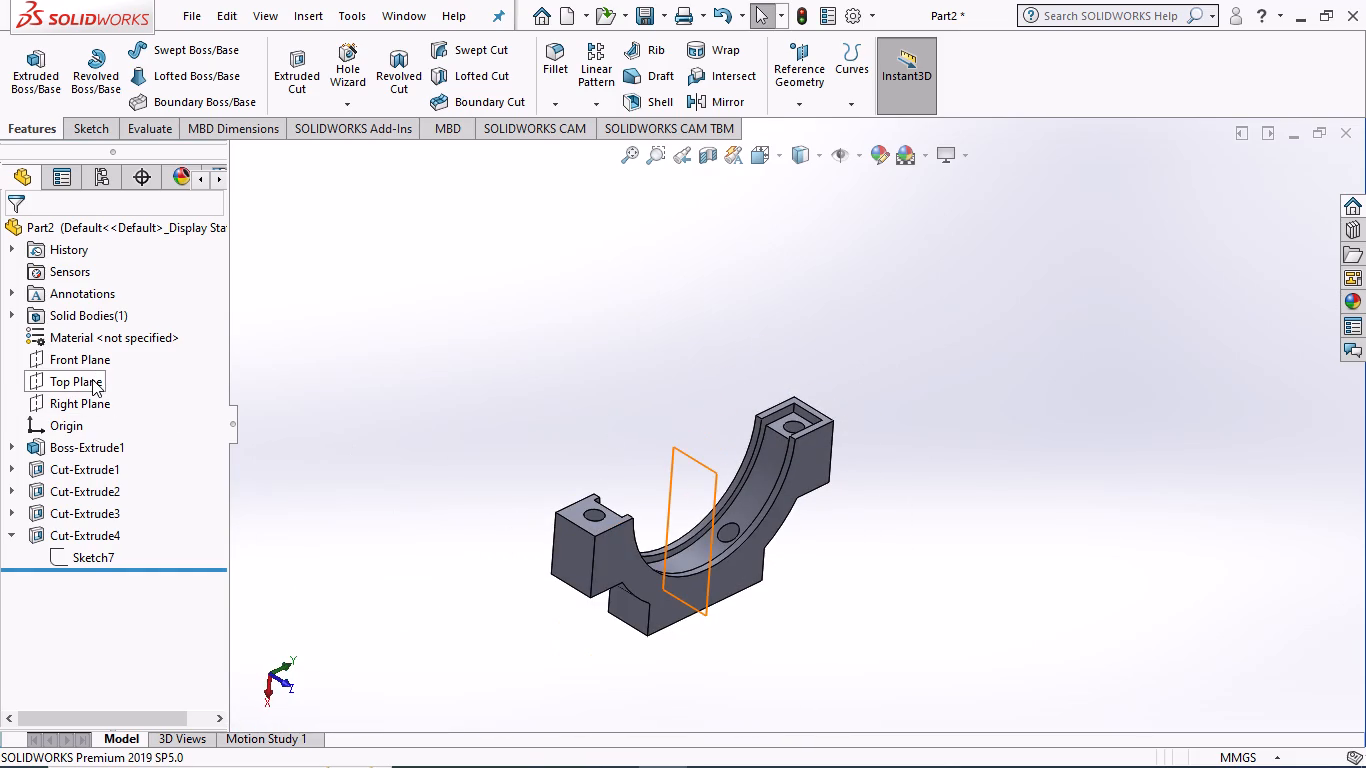
# Mirror the Cut-Extrude4 pocket about the Top Plane onto the opposite end block.
pyautogui.click(92, 379)
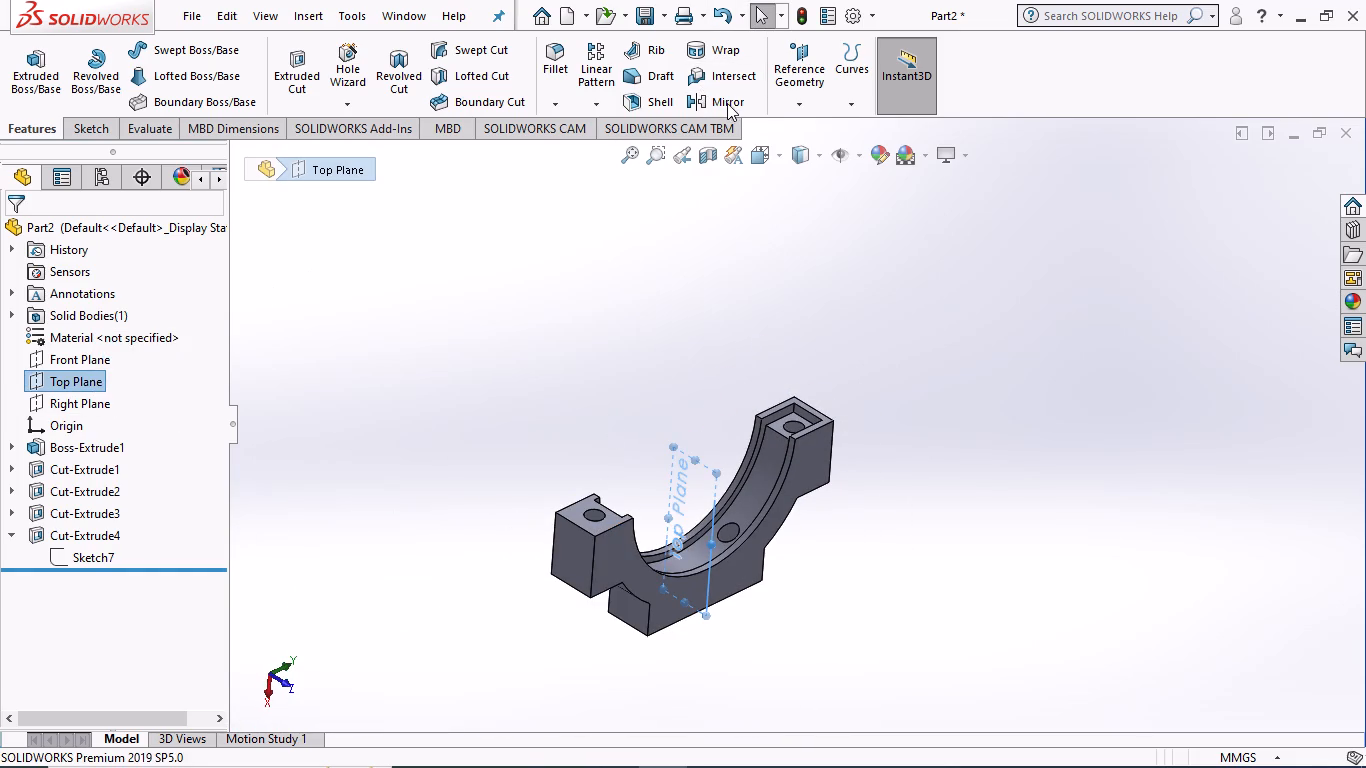
pyautogui.click(727, 103)
pyautogui.click(244, 155)
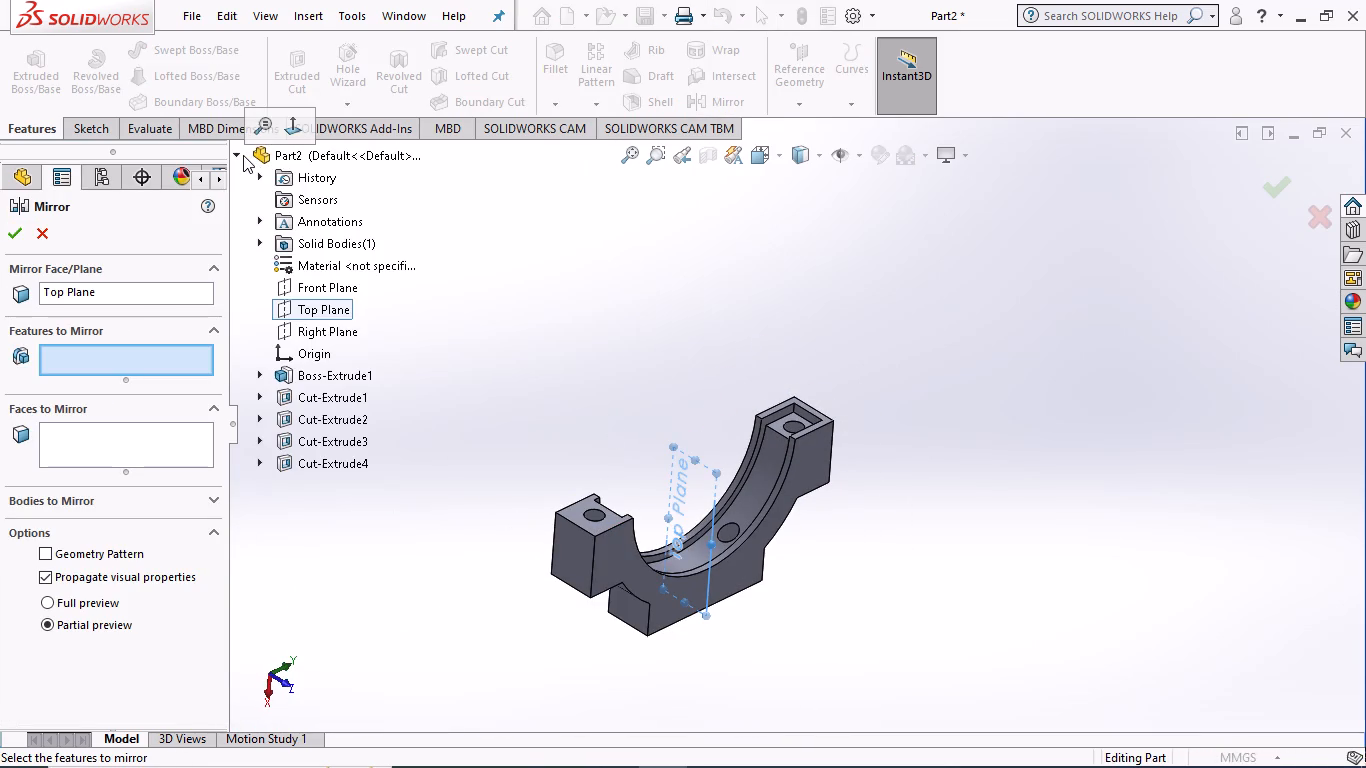
pyautogui.click(349, 465)
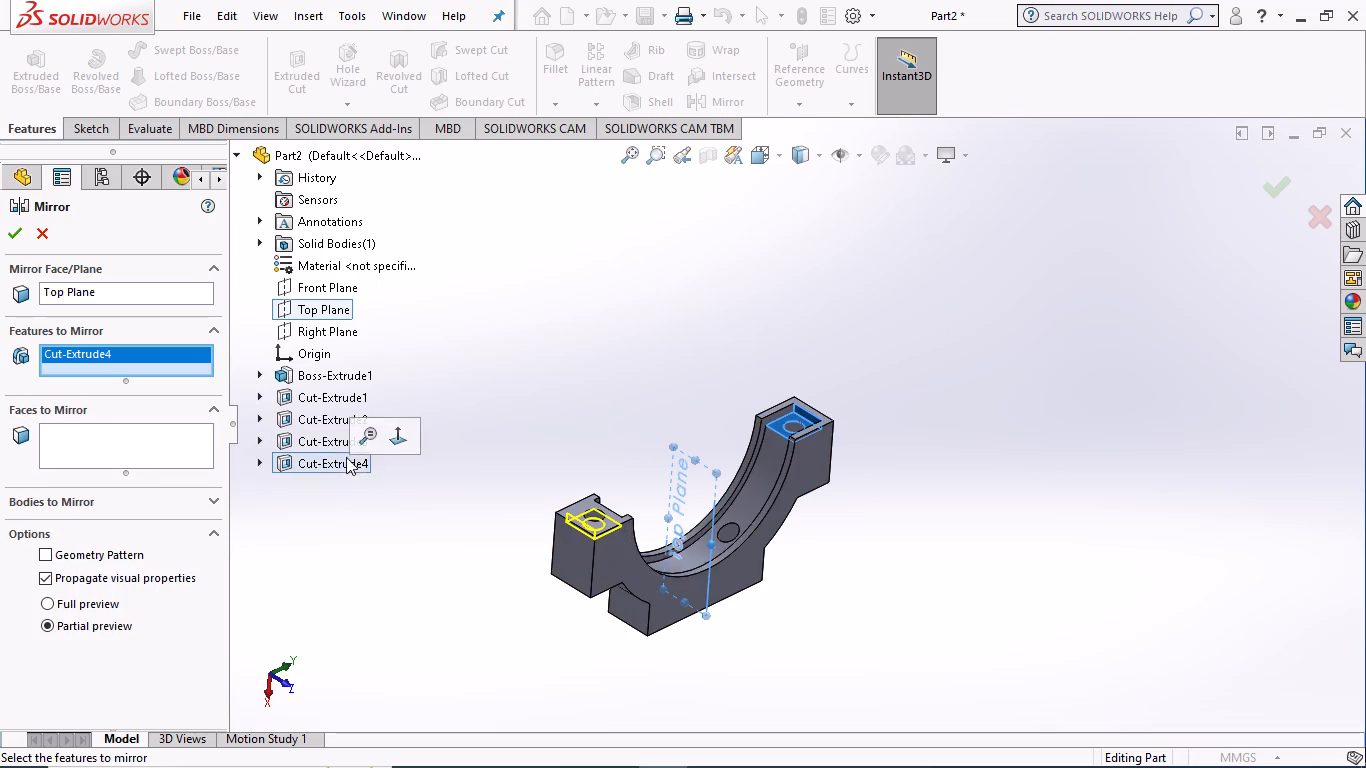
pyautogui.click(19, 234)
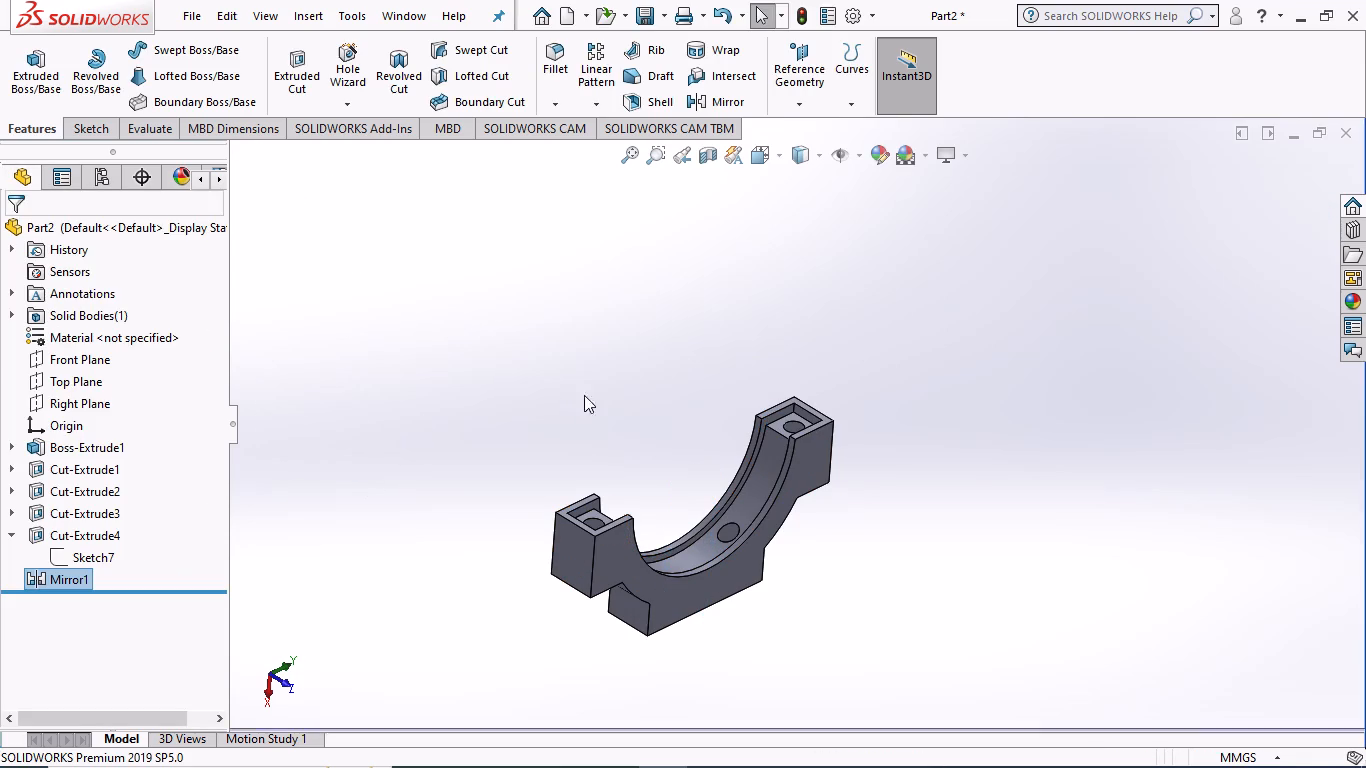
# Examine the whole half-ring from all sides, comparing the pockets on both end blocks, the holes and the groove.
pyautogui.moveTo(626, 370); pyautogui.dragTo(530, 477, button='middle')
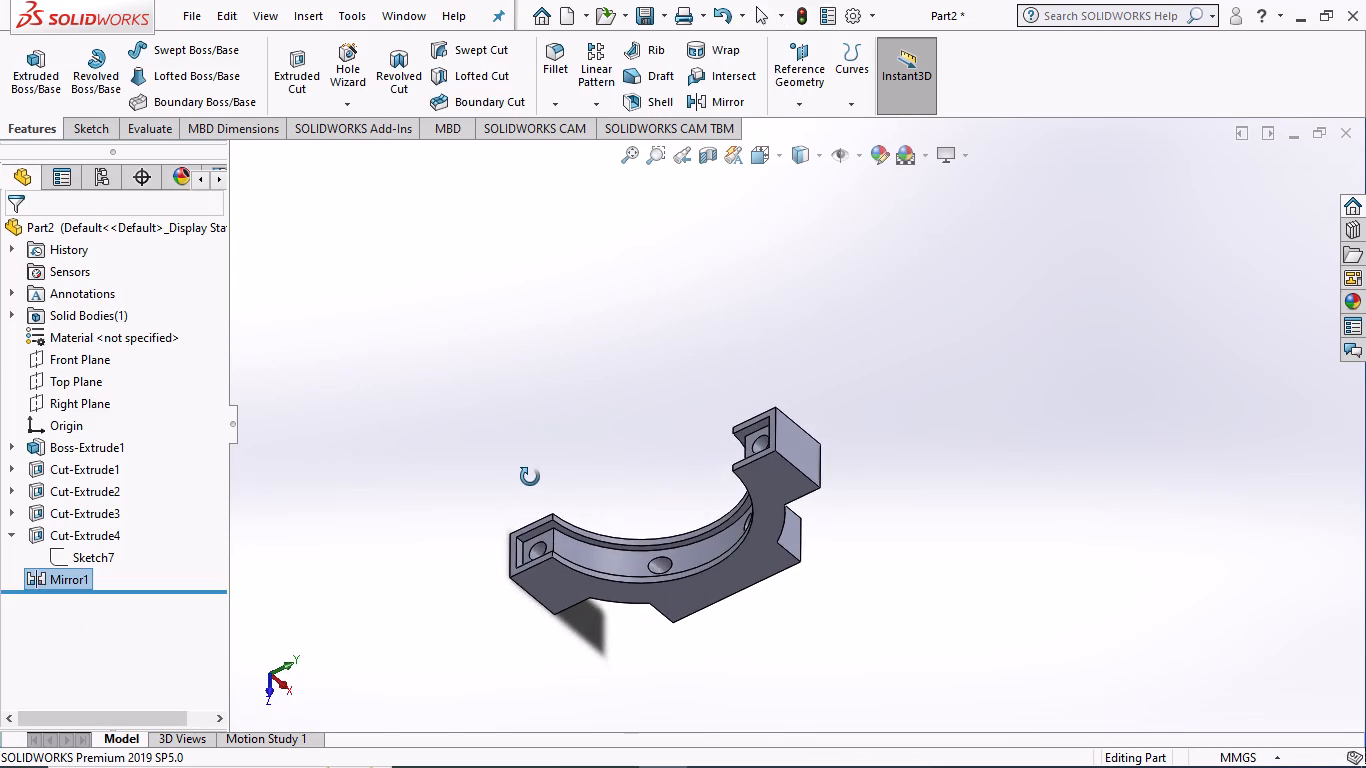
pyautogui.moveTo(530, 477); pyautogui.dragTo(569, 472, button='middle')
pyautogui.moveTo(564, 473); pyautogui.dragTo(554, 474, button='middle')
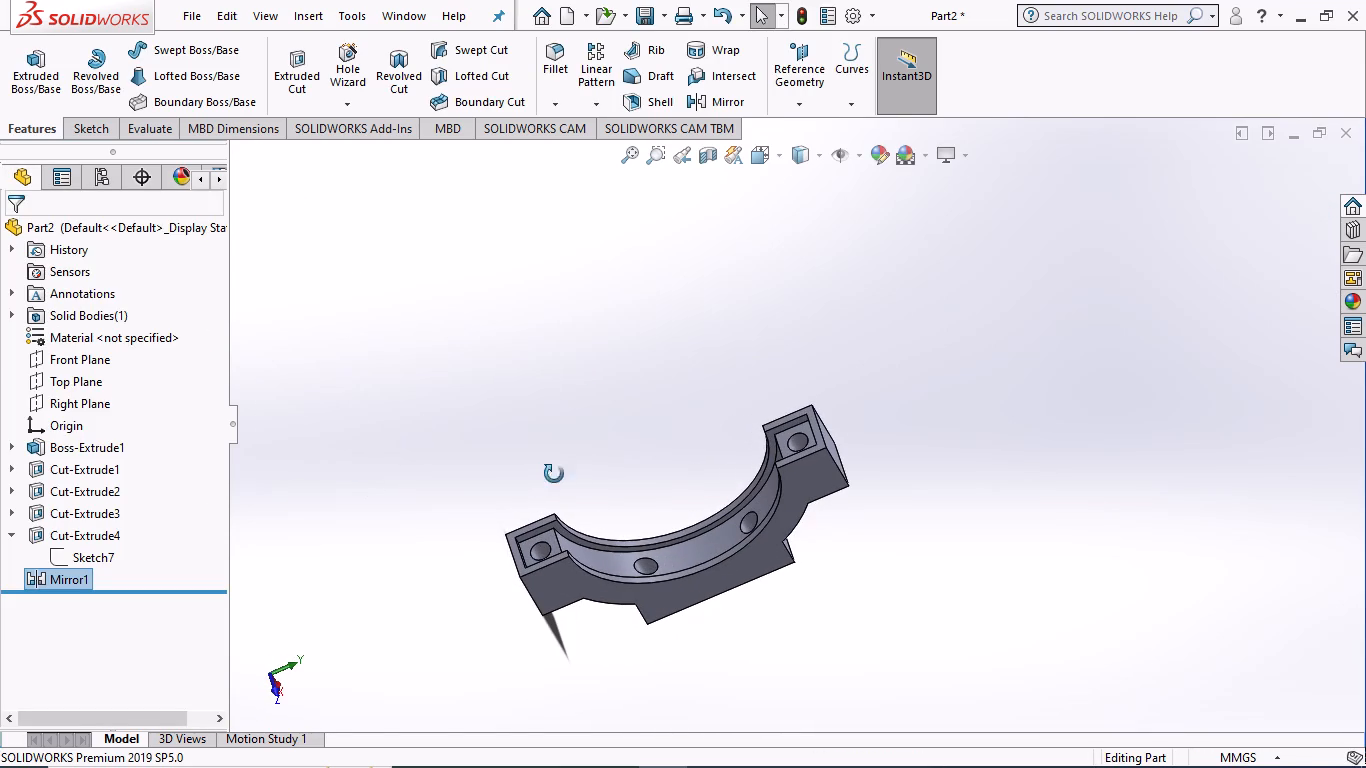
pyautogui.moveTo(554, 474); pyautogui.dragTo(555, 473, button='middle')
pyautogui.middleClick(533, 476)
pyautogui.moveTo(665, 399); pyautogui.dragTo(696, 395, button='middle')
pyautogui.moveTo(634, 472); pyautogui.dragTo(960, 457, button='middle')
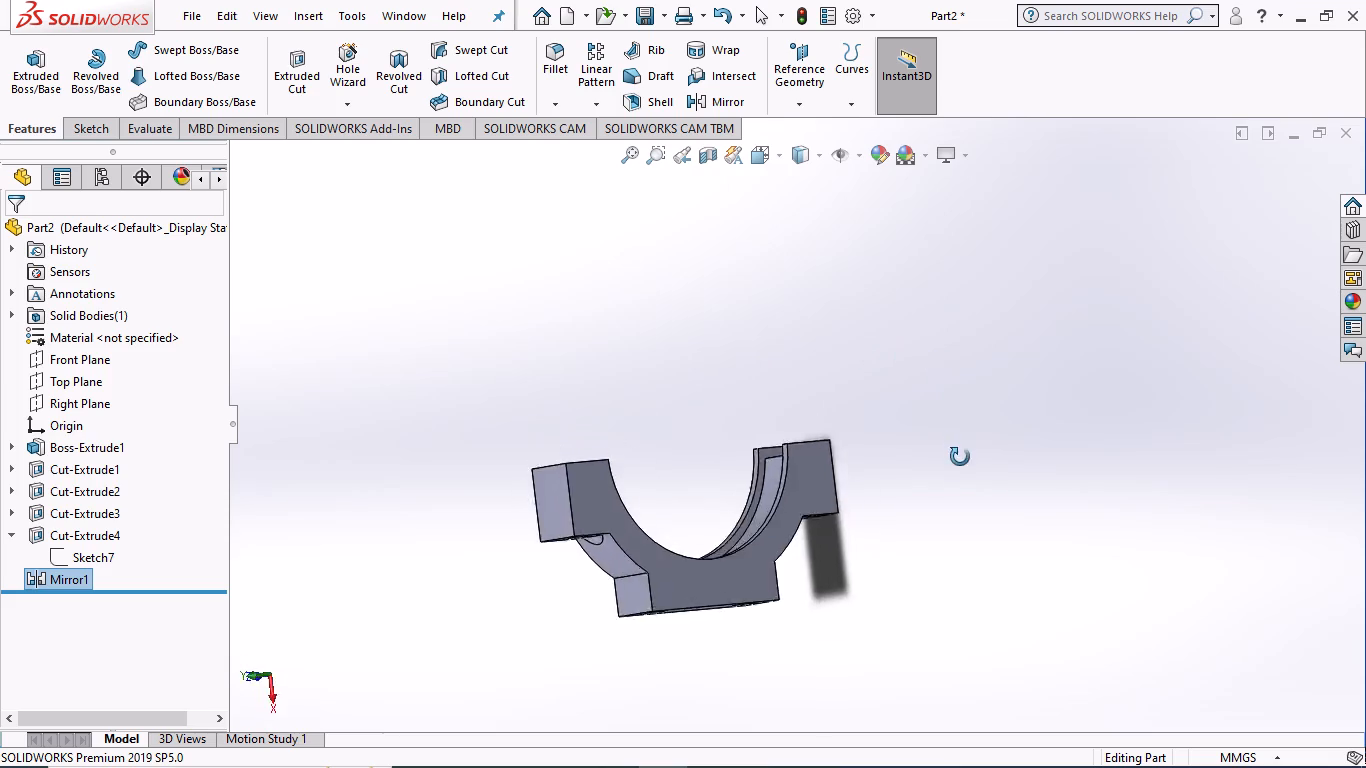
pyautogui.moveTo(960, 457); pyautogui.dragTo(897, 265, button='middle')
pyautogui.moveTo(943, 530); pyautogui.dragTo(813, 412, button='middle')
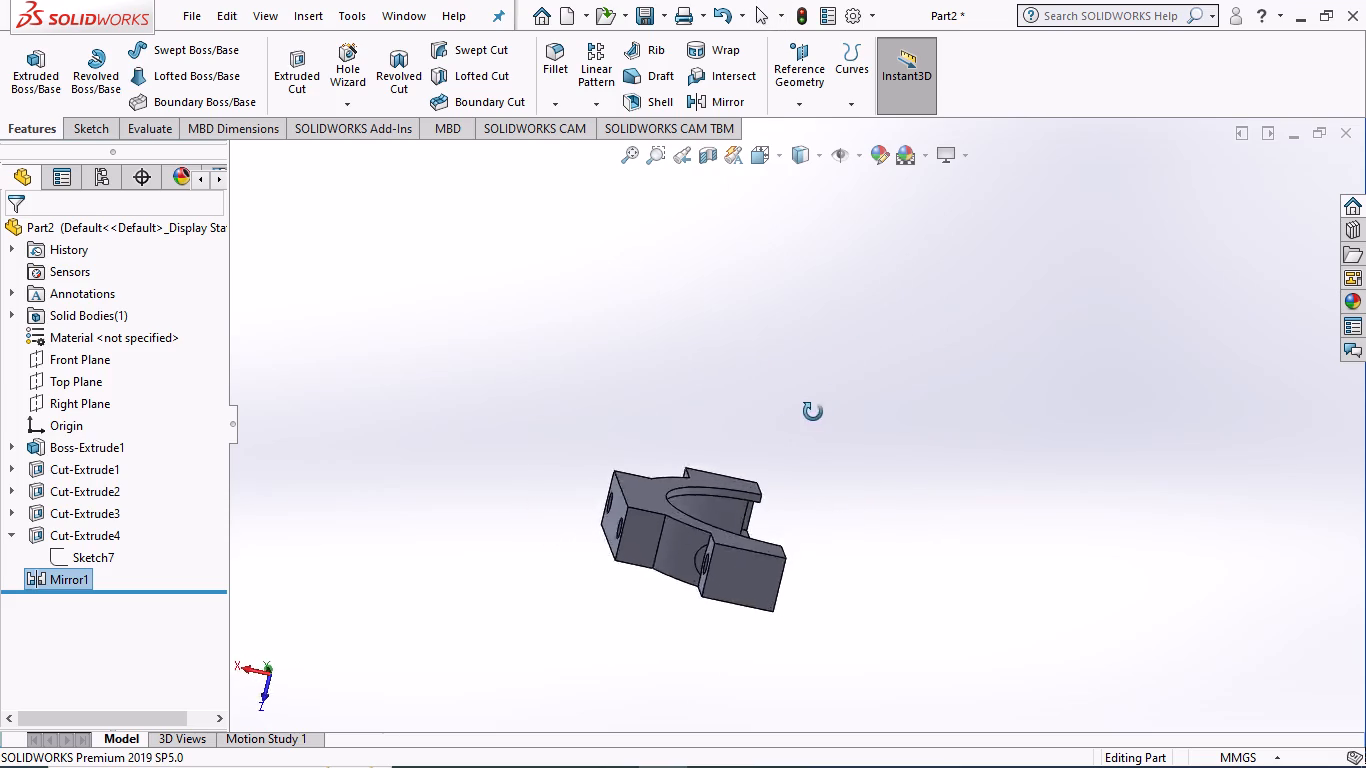
pyautogui.moveTo(813, 412); pyautogui.dragTo(659, 372, button='middle')
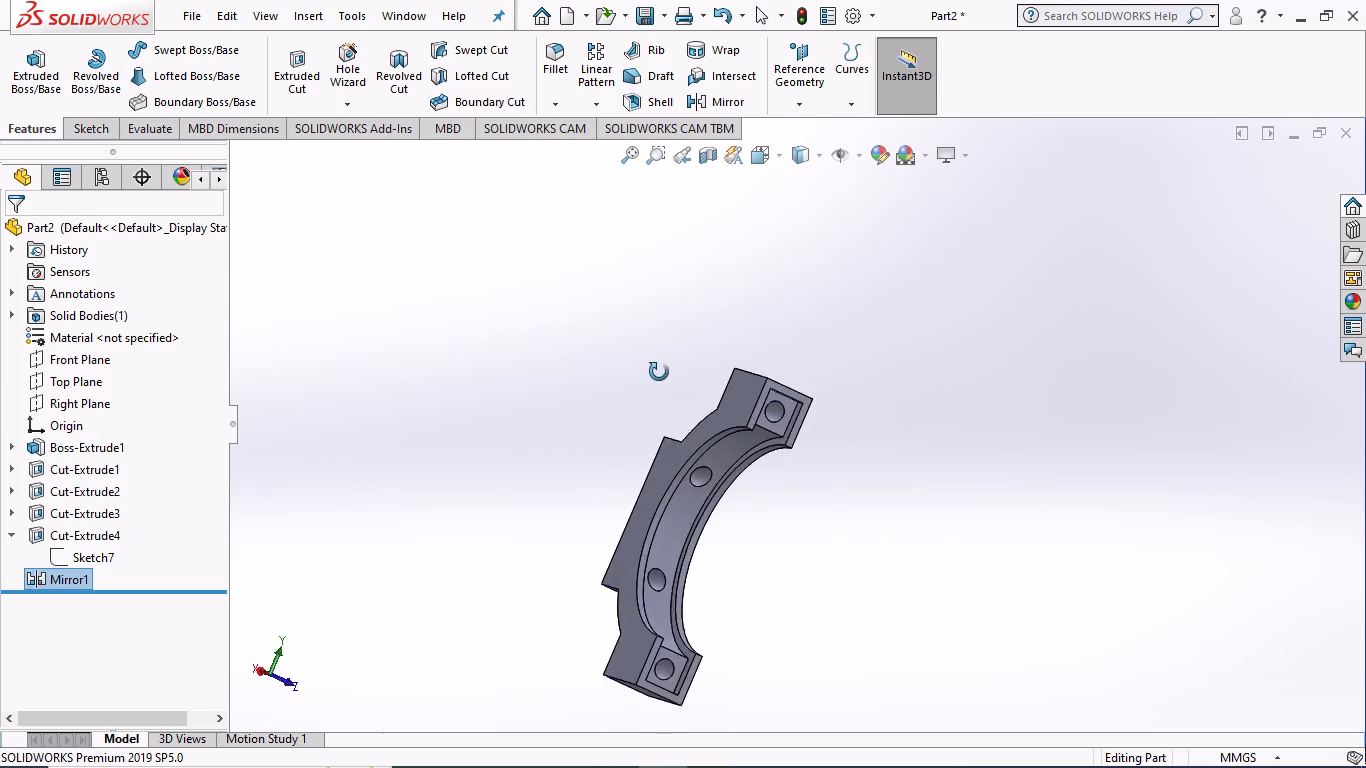
pyautogui.moveTo(659, 372); pyautogui.dragTo(1043, 391, button='middle')
pyautogui.moveTo(906, 526); pyautogui.dragTo(1064, 512, button='middle')
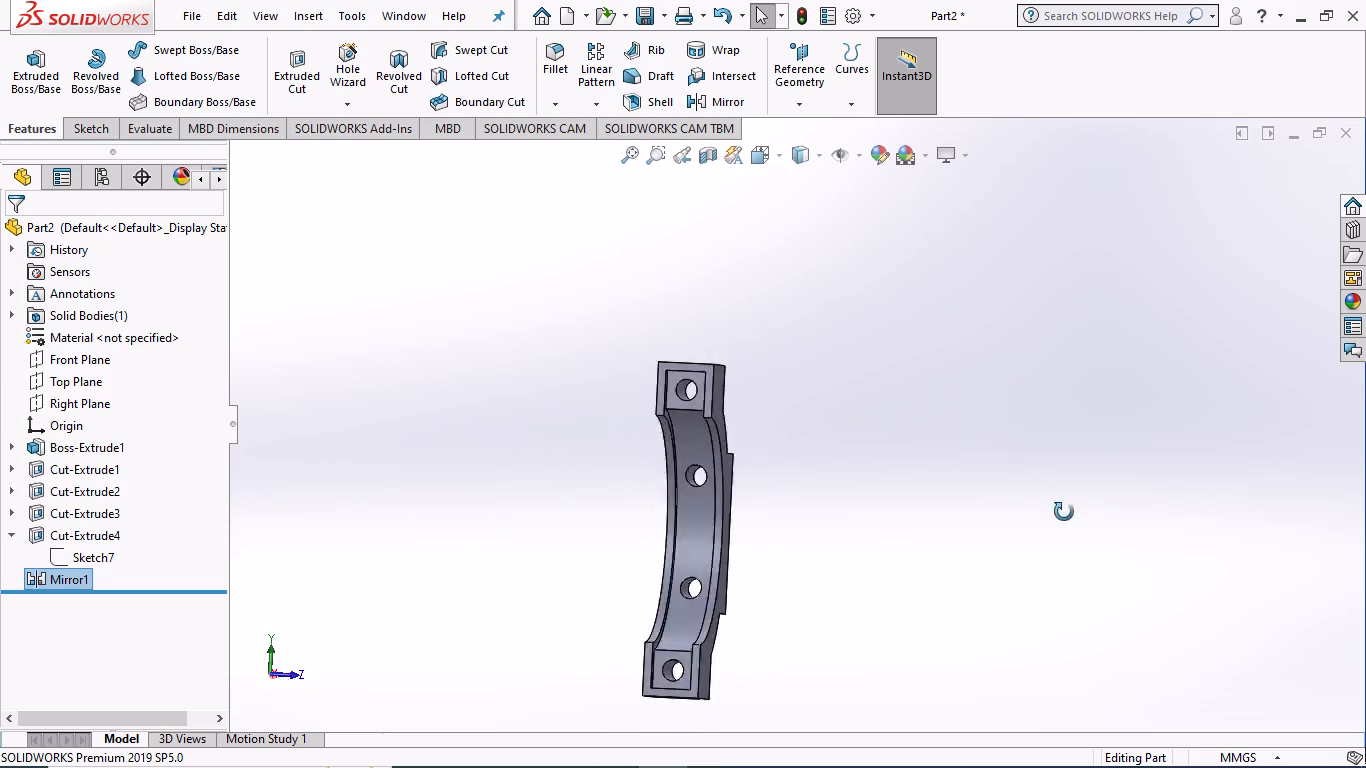
pyautogui.moveTo(1064, 512); pyautogui.dragTo(1087, 368, button='middle')
pyautogui.moveTo(995, 674); pyautogui.dragTo(969, 562, button='middle')
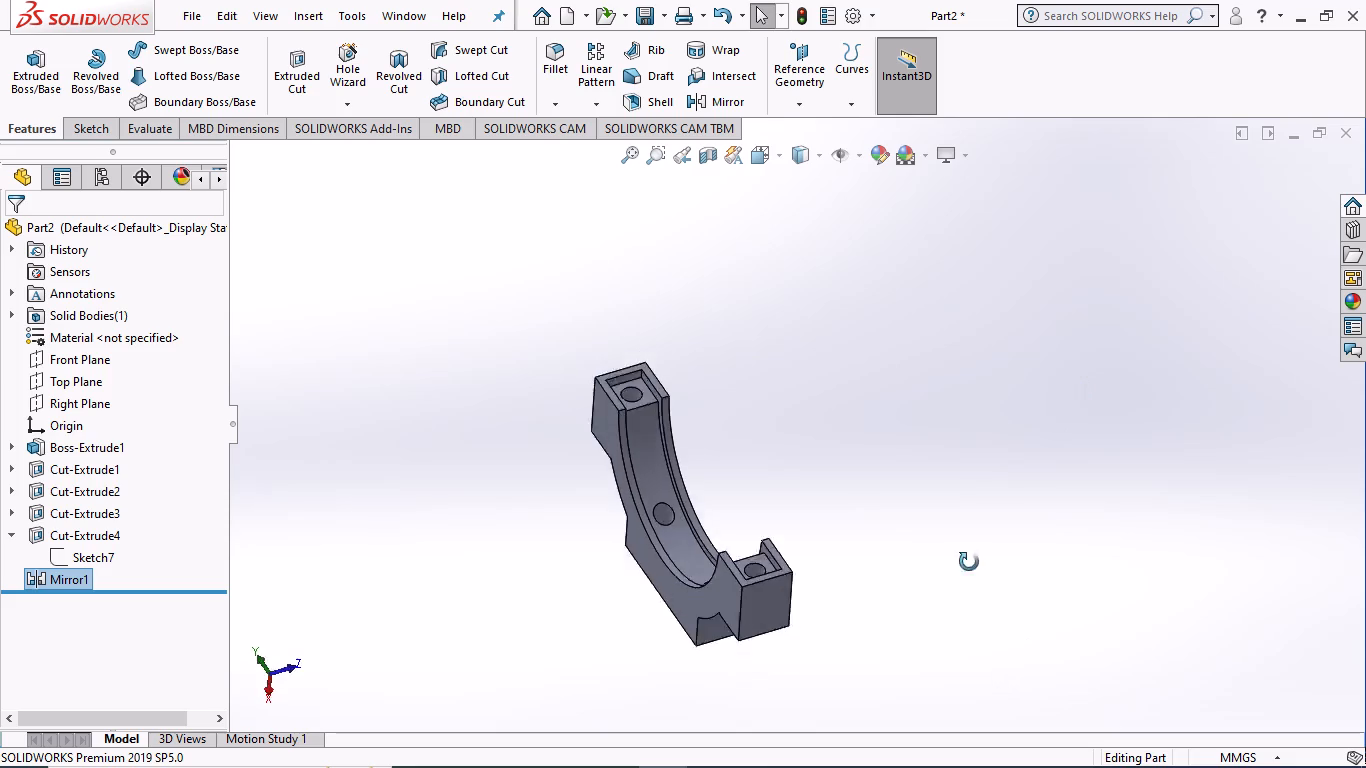
pyautogui.moveTo(969, 562); pyautogui.dragTo(533, 291, button='middle')
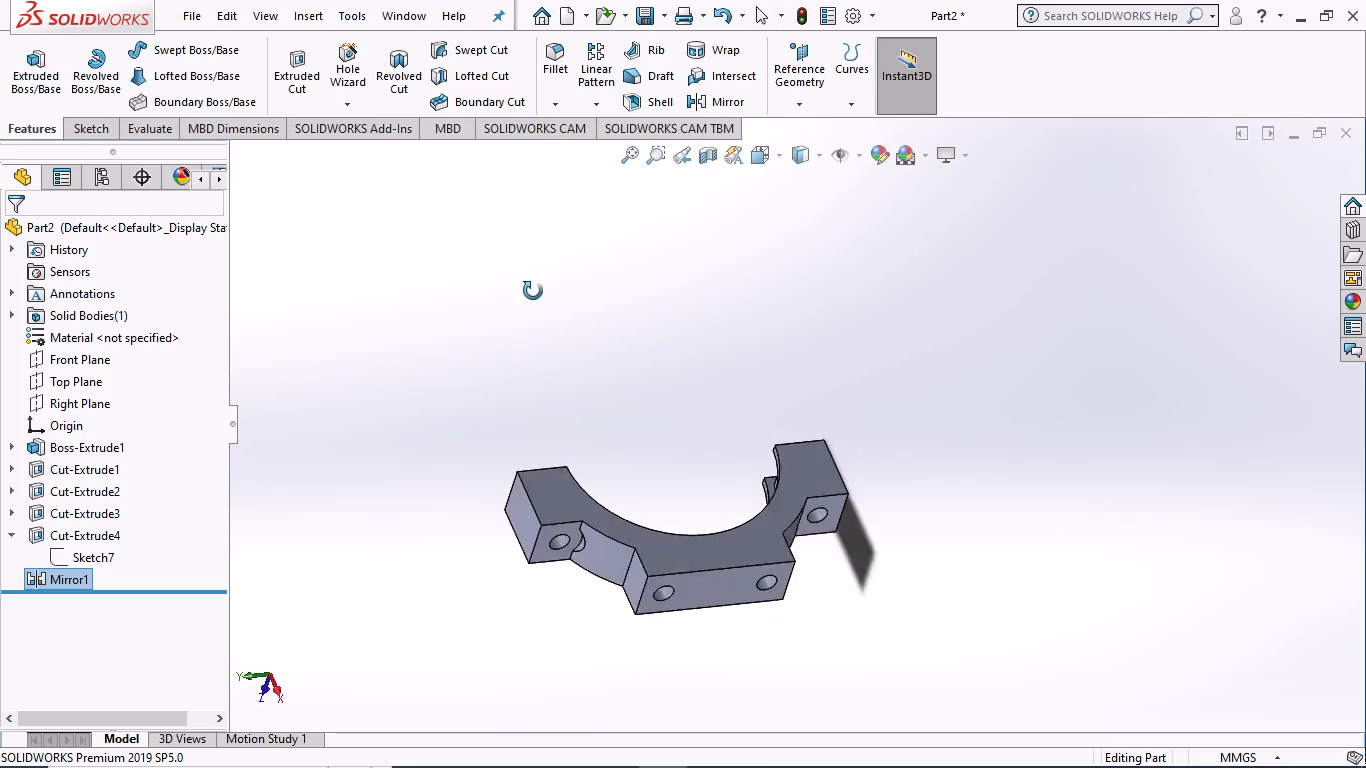
pyautogui.moveTo(533, 291); pyautogui.dragTo(830, 589, button='middle')
pyautogui.moveTo(500, 377); pyautogui.dragTo(507, 388, button='middle')
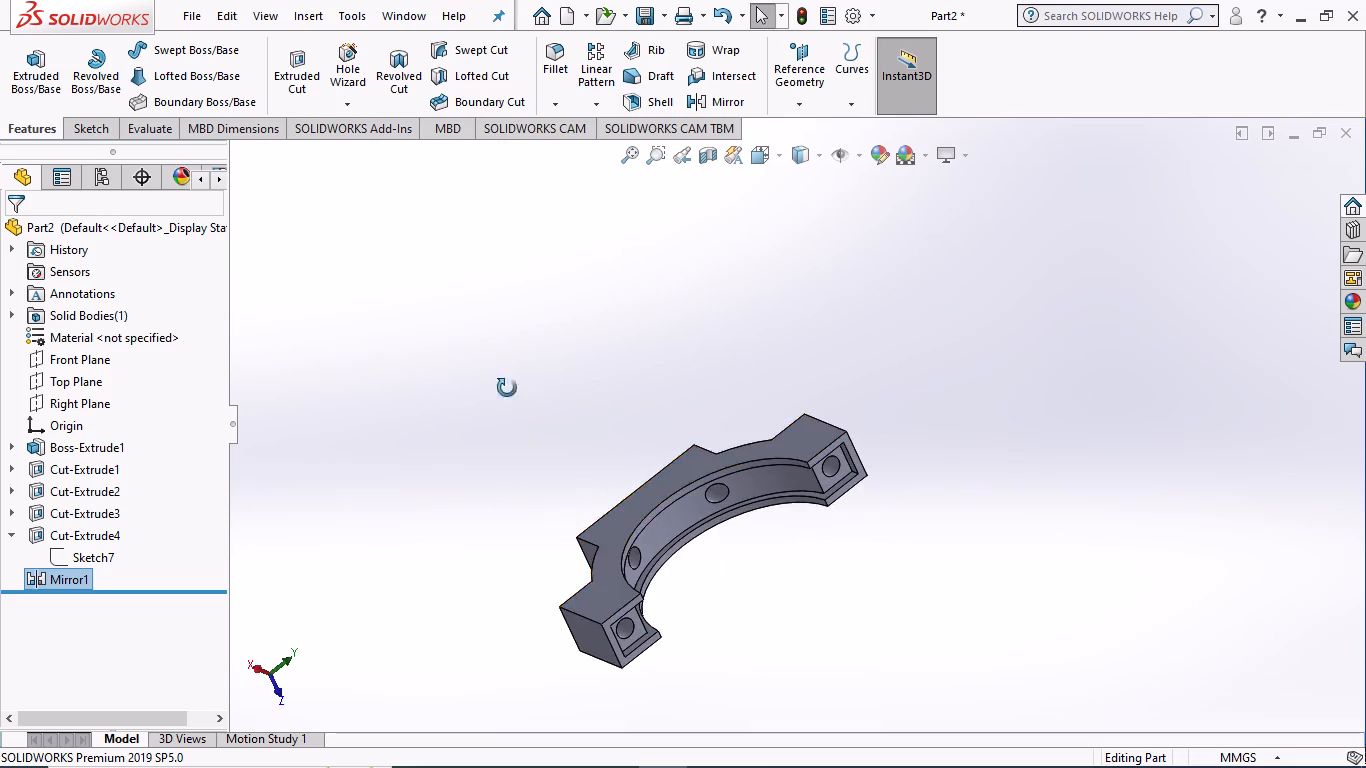
pyautogui.moveTo(507, 388); pyautogui.dragTo(832, 426, button='middle')
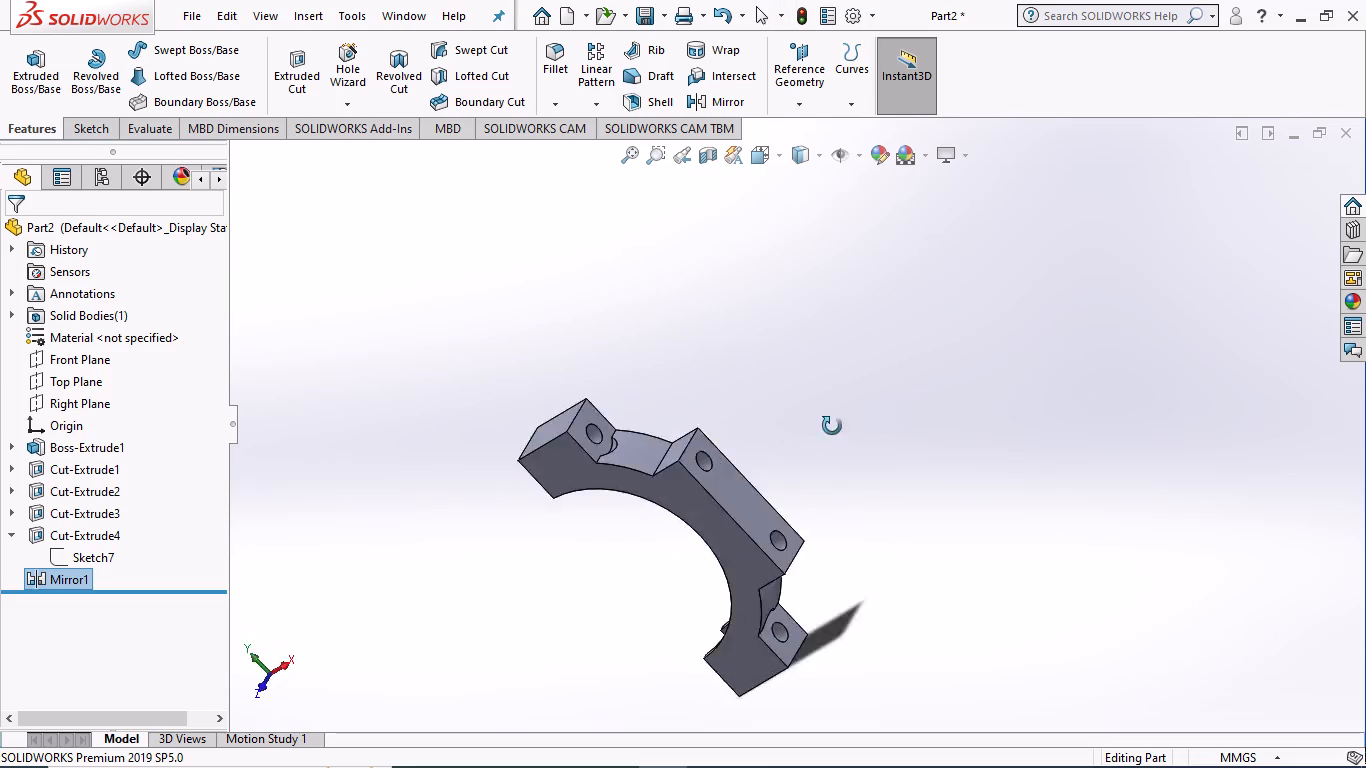
pyautogui.moveTo(832, 426); pyautogui.dragTo(963, 362, button='middle')
pyautogui.scroll(1, 943, 392)
pyautogui.moveTo(816, 546); pyautogui.dragTo(889, 535, button='middle')
# Examine the upper end block's pocket and the adjoining inner groove close up from oblique angles.
pyautogui.scroll(-3, 732, 570)
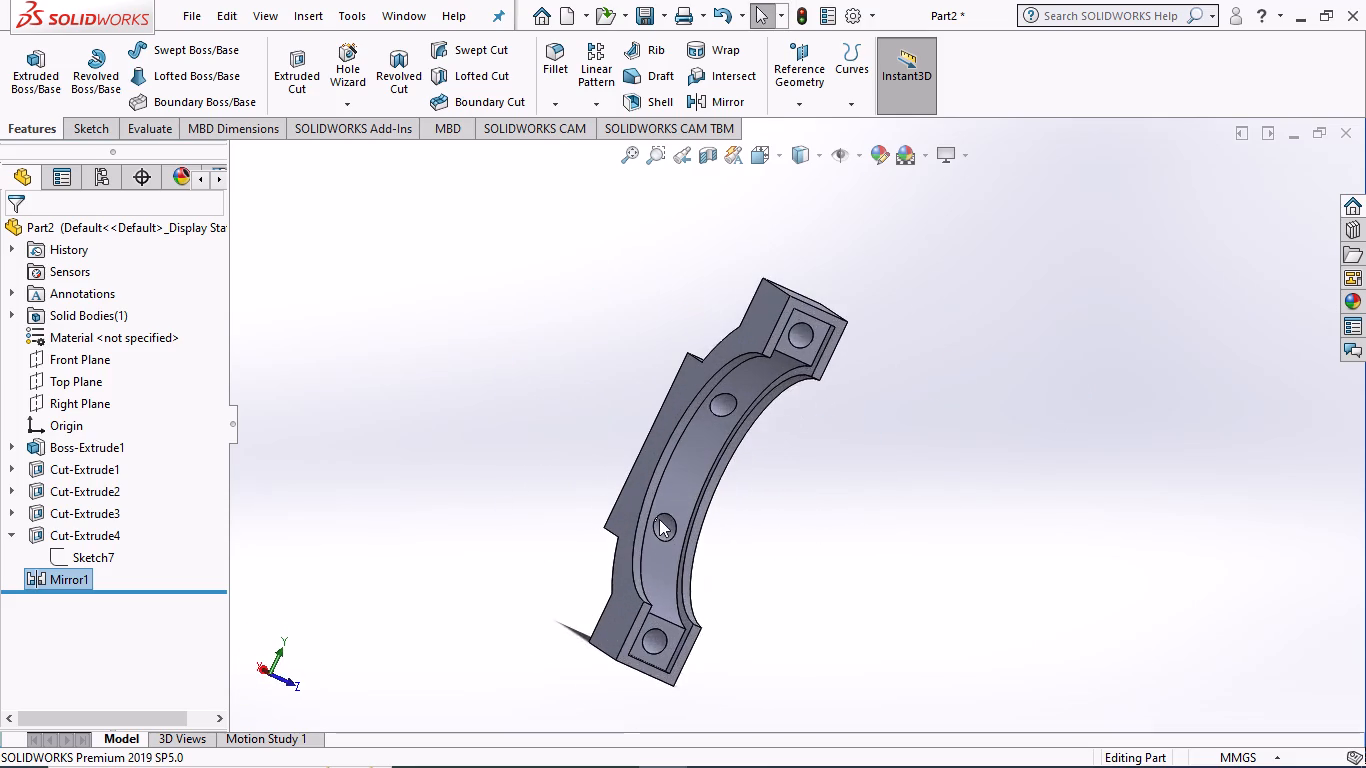
pyautogui.scroll(-3, 659, 519)
pyautogui.scroll(4, 705, 495)
pyautogui.scroll(1, 747, 393)
pyautogui.scroll(-4, 805, 339)
pyautogui.moveTo(990, 513); pyautogui.dragTo(910, 480, button='middle')
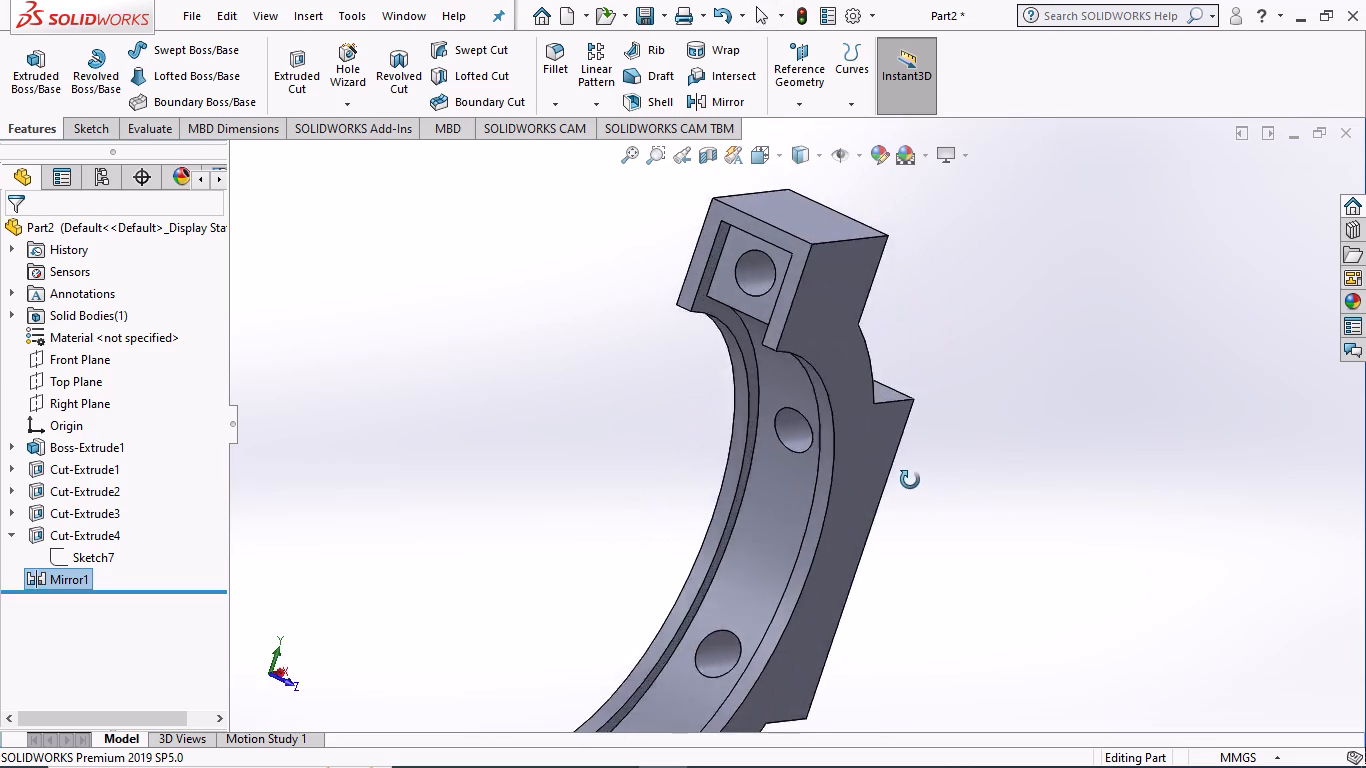
pyautogui.moveTo(910, 480); pyautogui.dragTo(471, 385, button='middle')
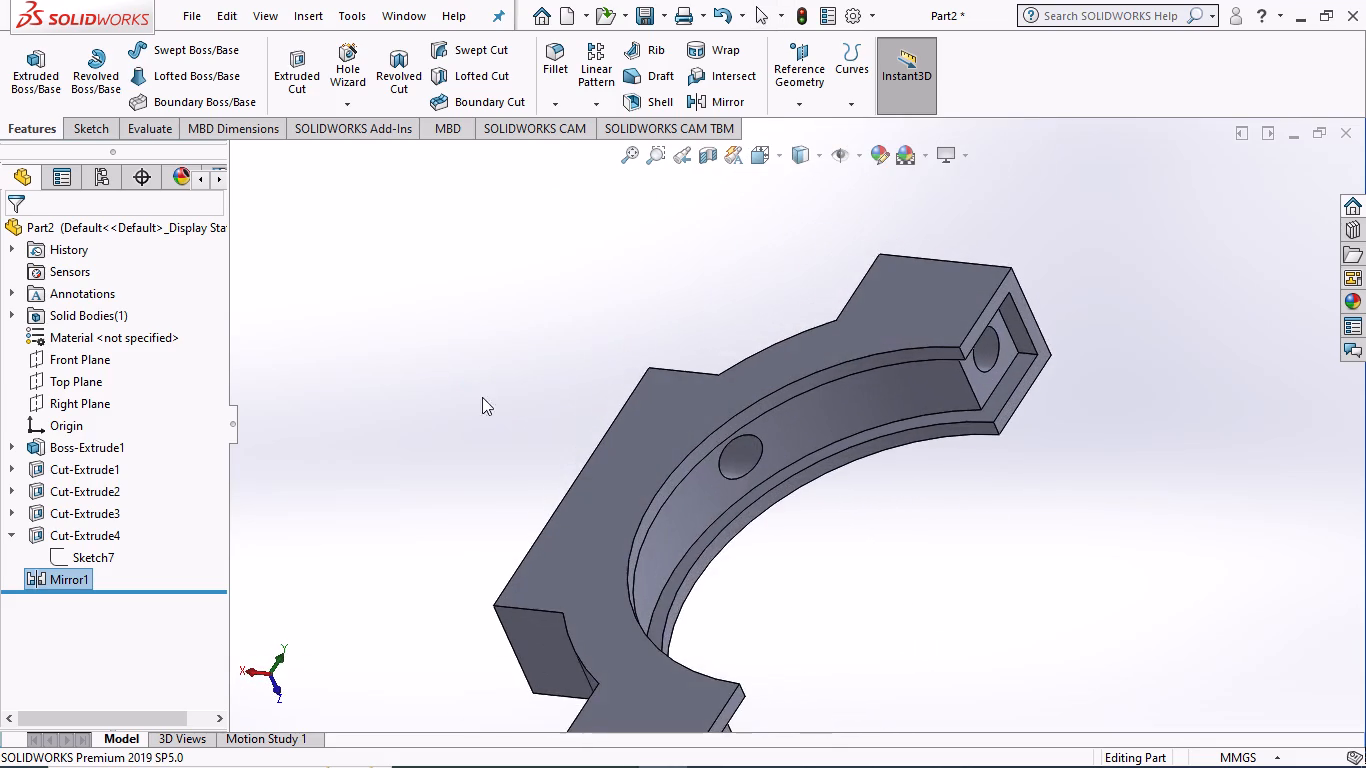
# Save the part as "strap 1" in a new folder named "assembly 2" inside the knuckle pin assembly folder.
pyautogui.scroll(2, 519, 420)
pyautogui.hotkey('ctrl', 's')
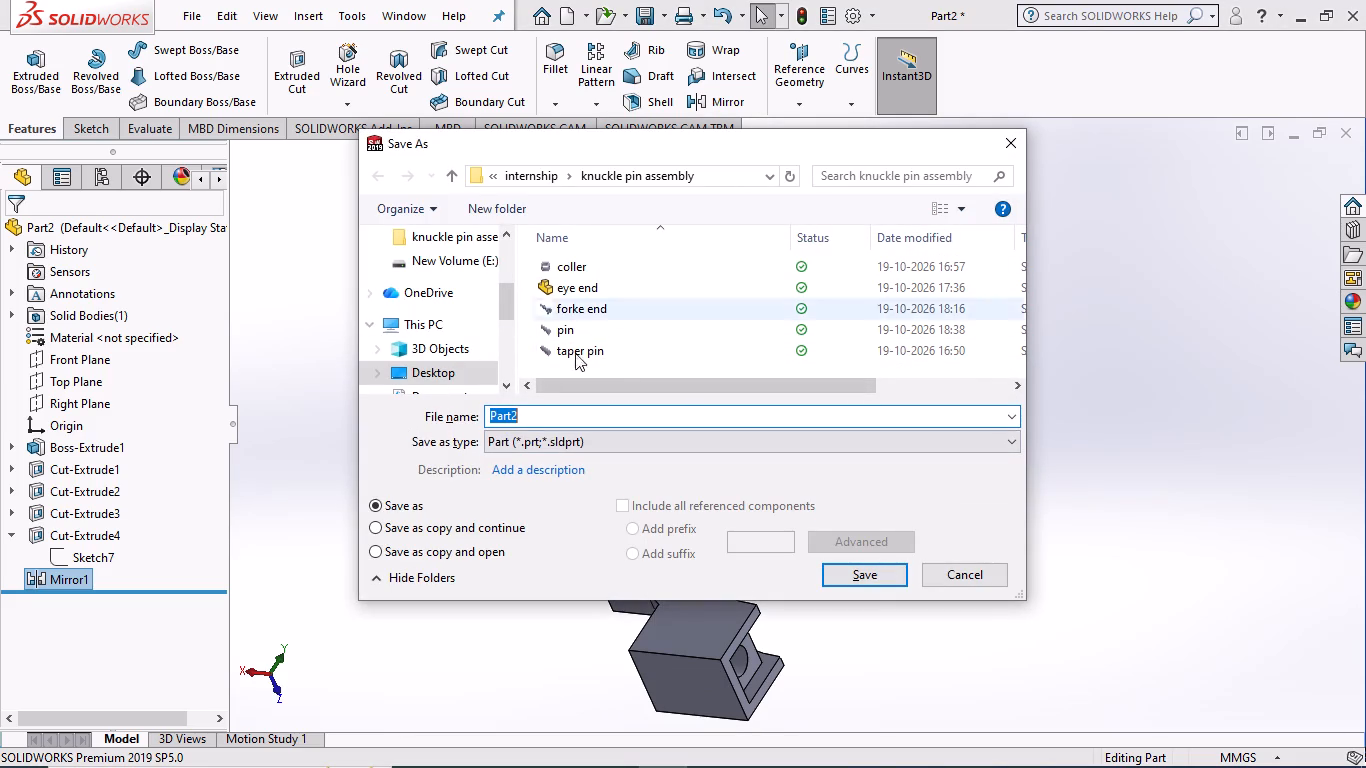
pyautogui.click(512, 208)
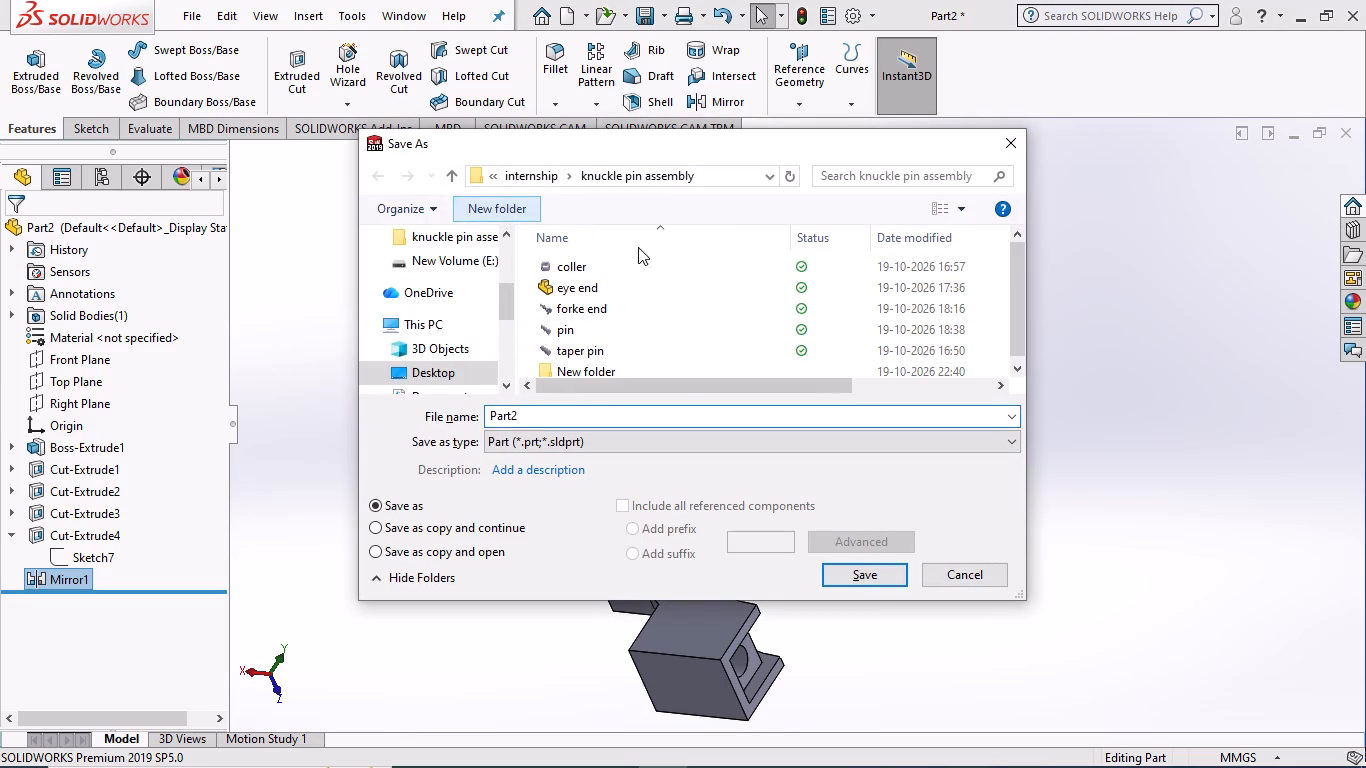
pyautogui.write('assembly 2')
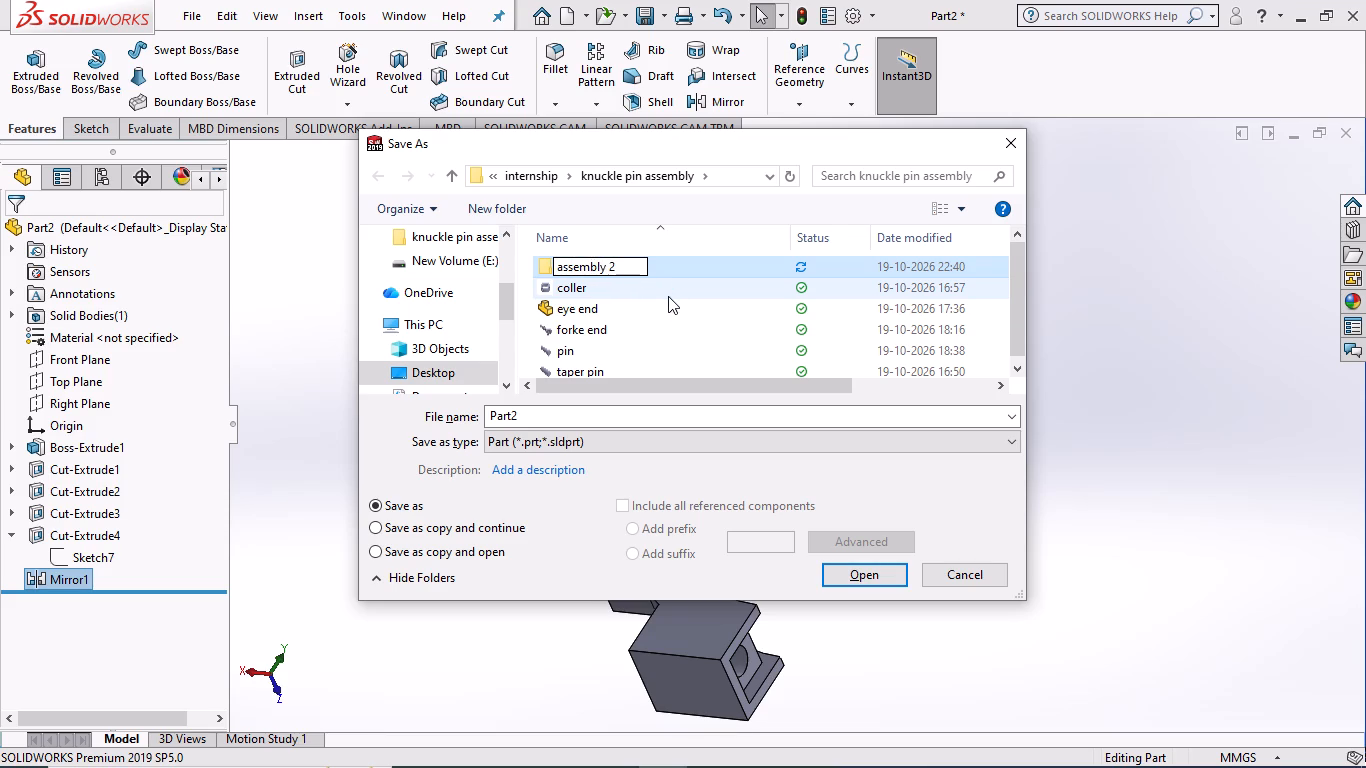
pyautogui.press('Return')
pyautogui.doubleClick(610, 264)
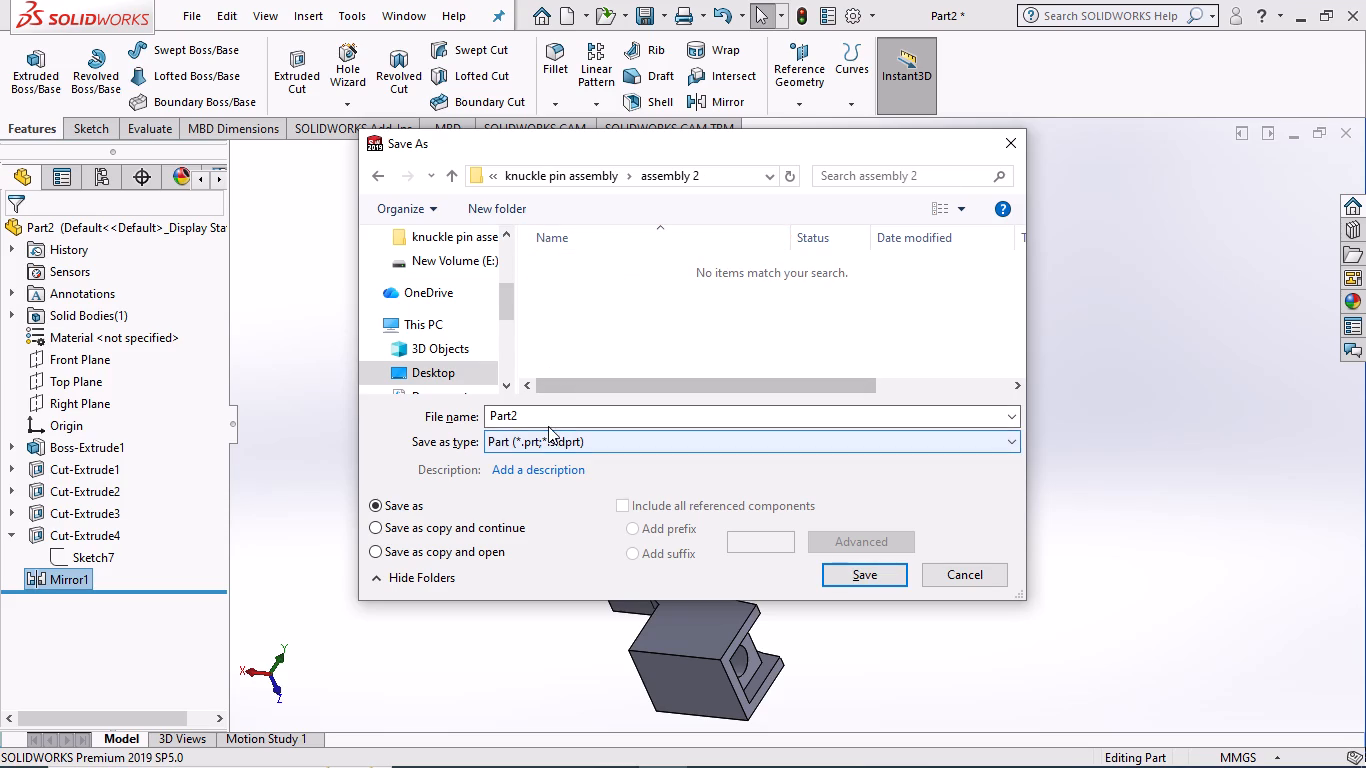
pyautogui.click(547, 425)
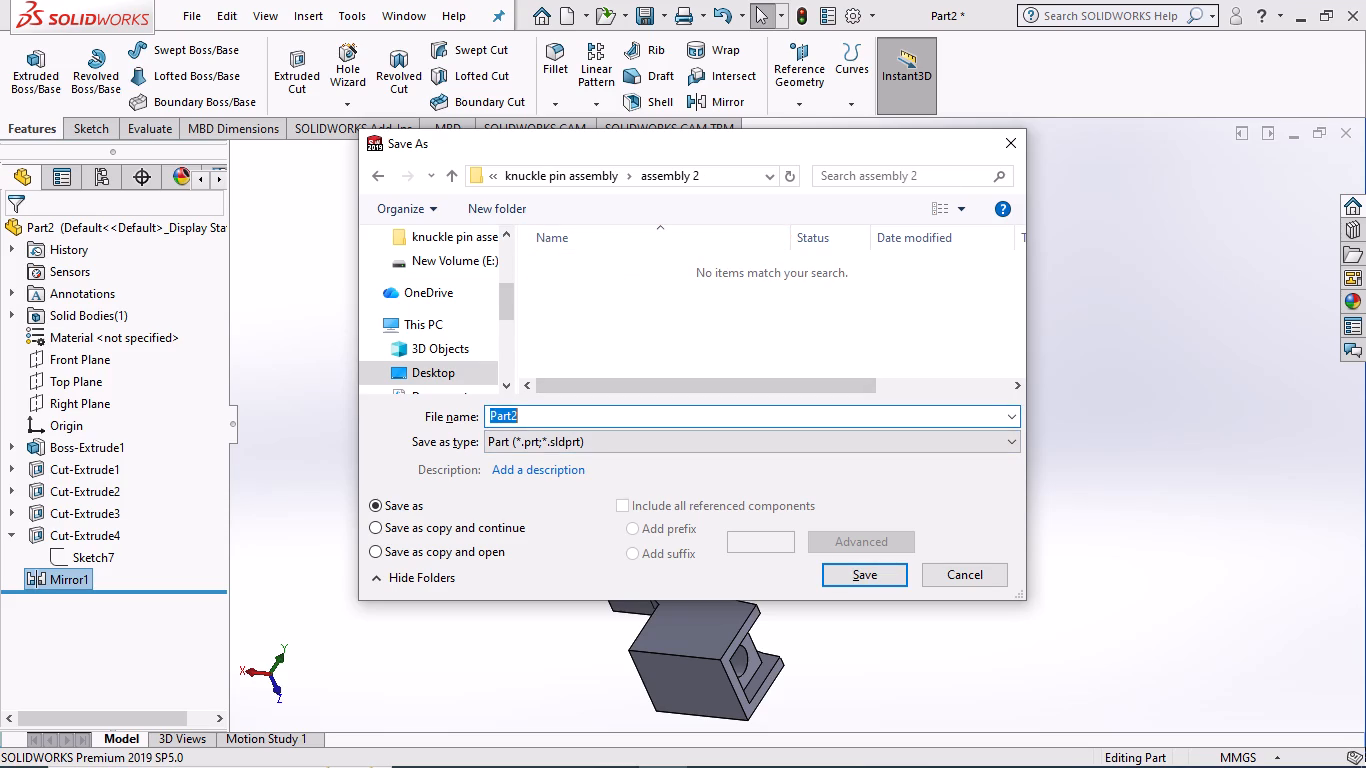
pyautogui.write('stra')
pyautogui.write('p 1')
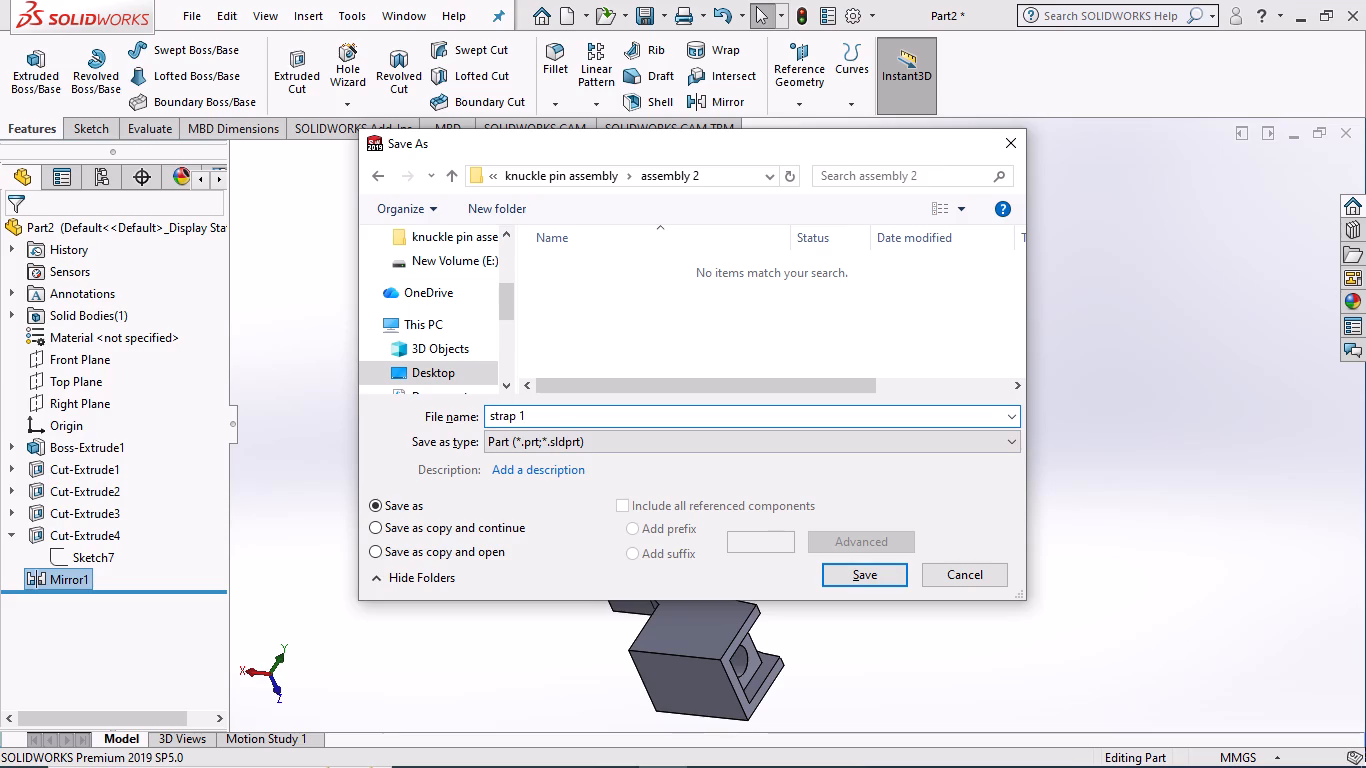
pyautogui.press('Return')
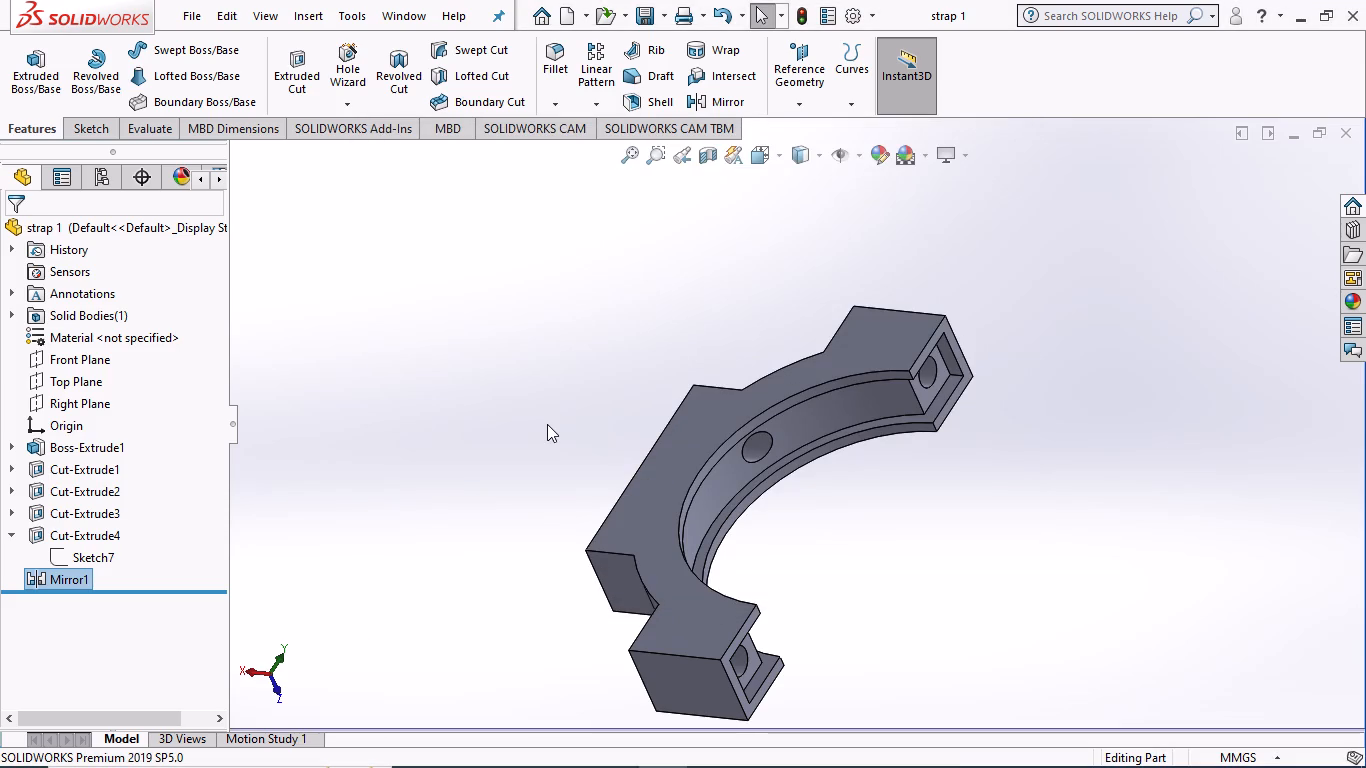
# Close the saved strap part and create a new part document.
pyautogui.click(1348, 126)
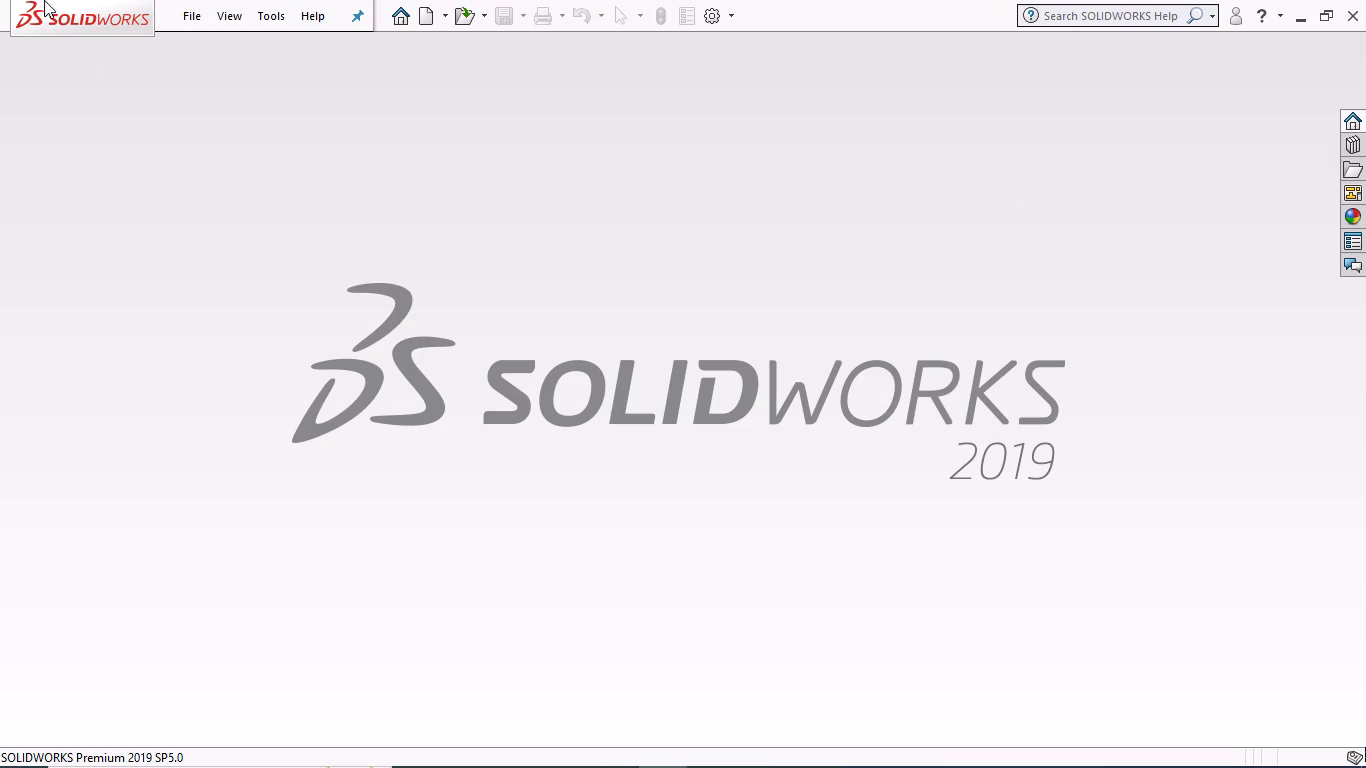
pyautogui.click(180, 14)
pyautogui.click(259, 51)
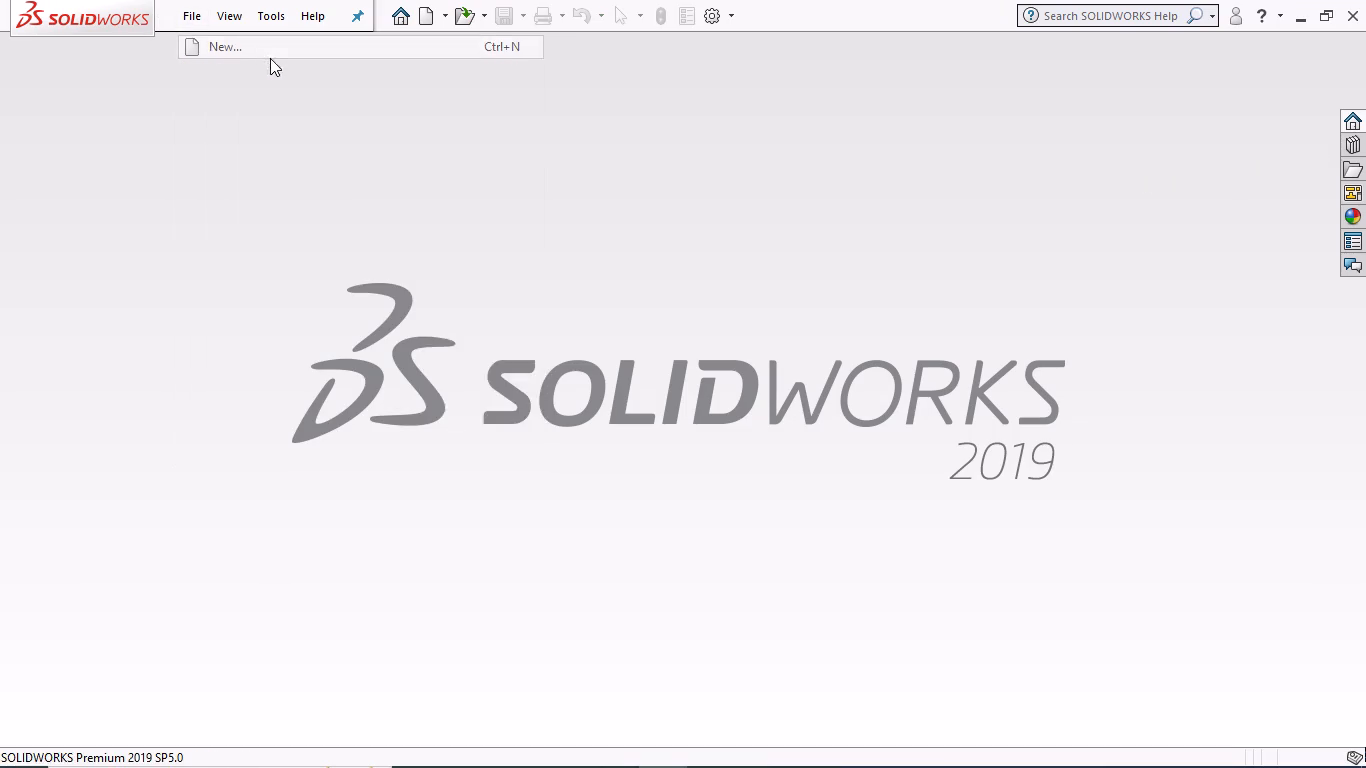
pyautogui.click(861, 558)
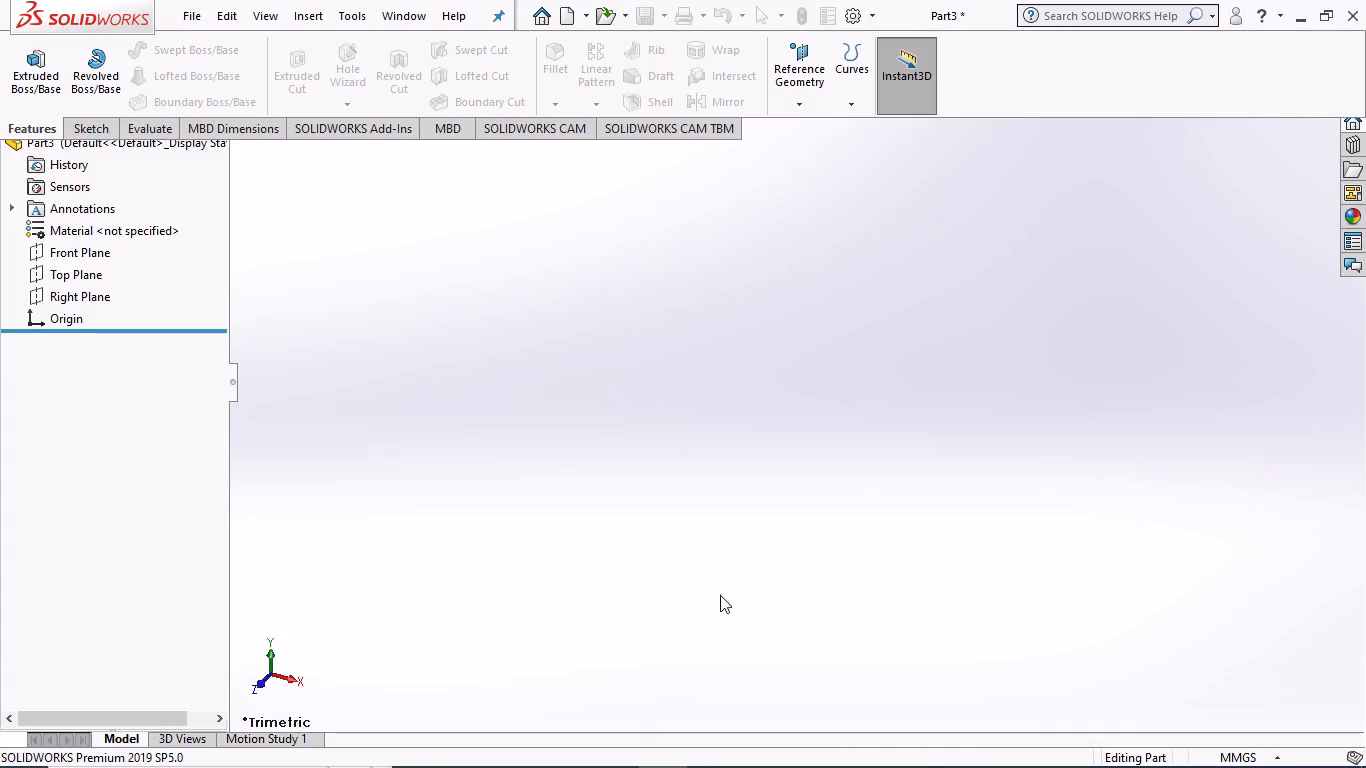
# On the Front Plane, sketch a vertical centerline about 181 mm long and a horizontal one about 328 mm long through the origin.
pyautogui.click(90, 337)
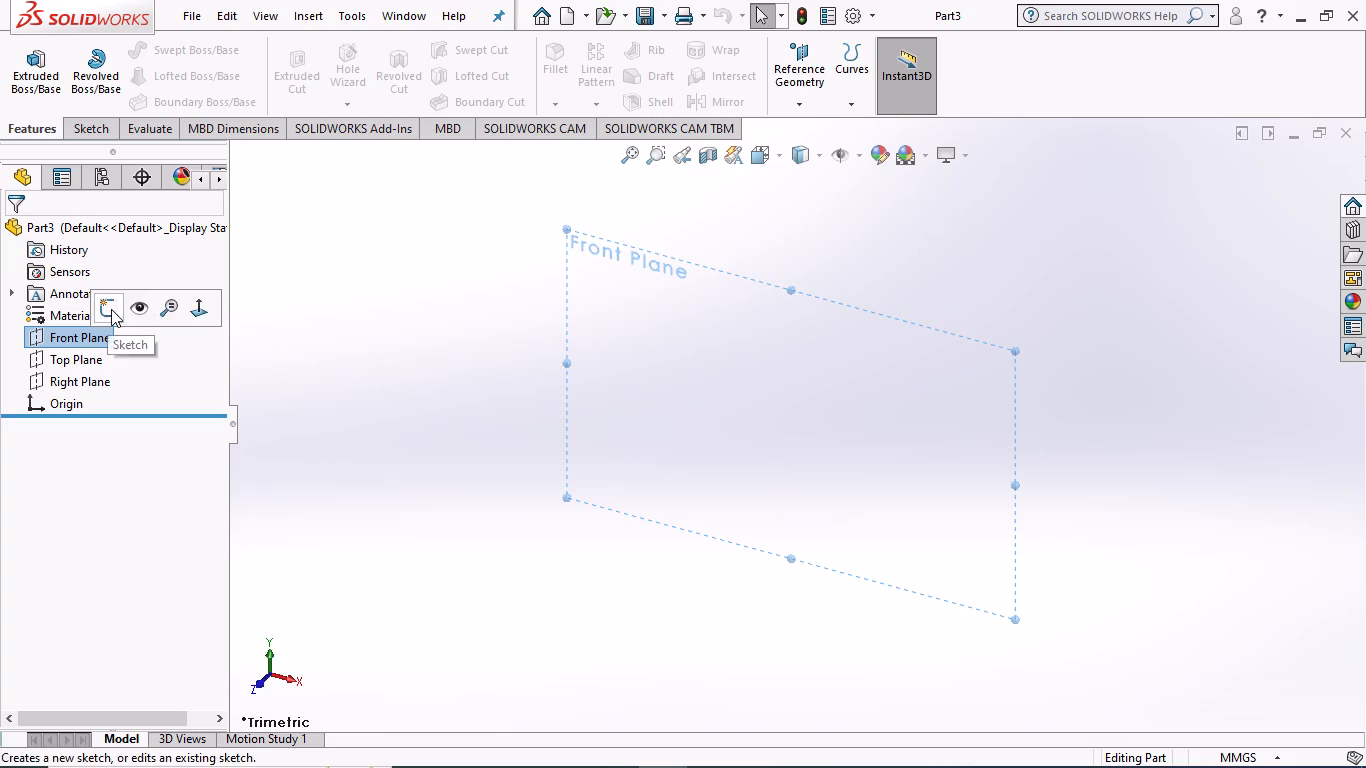
pyautogui.click(111, 309)
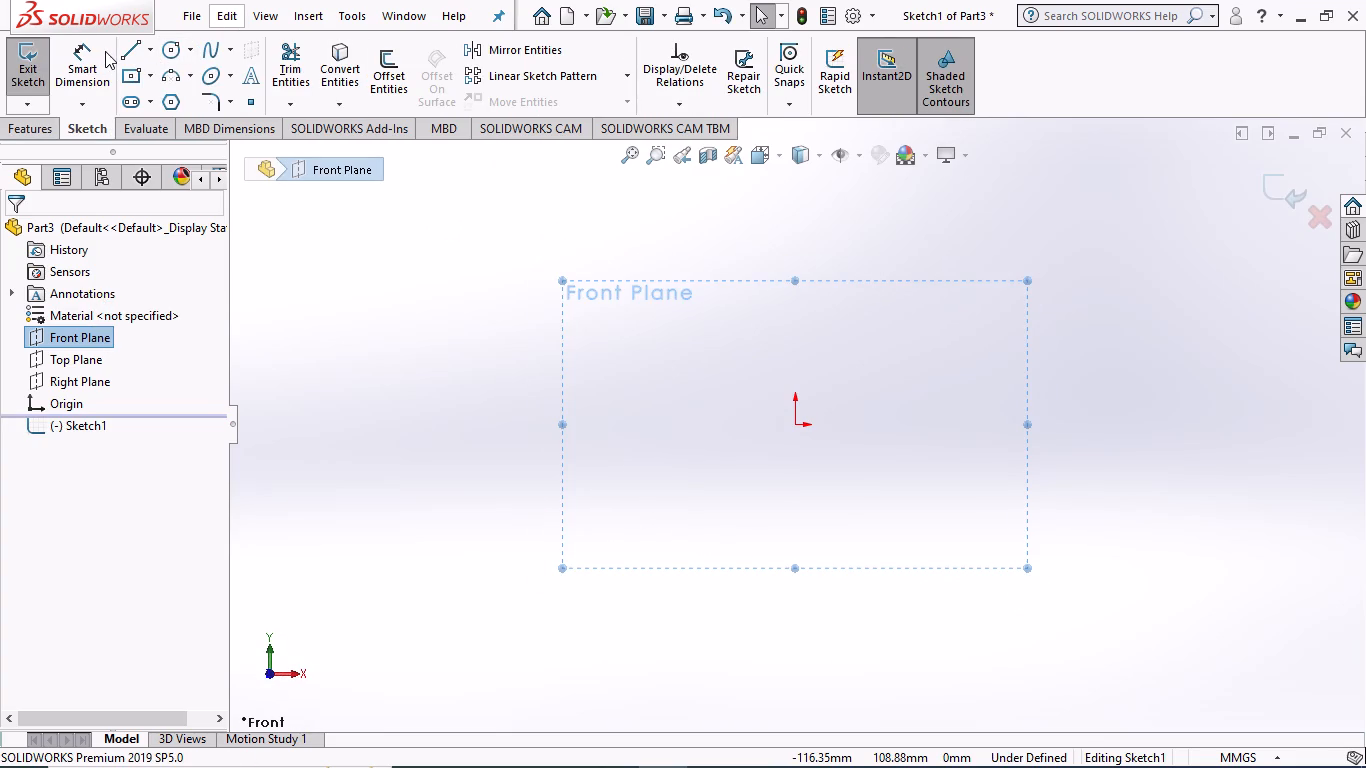
pyautogui.click(153, 45)
pyautogui.click(159, 100)
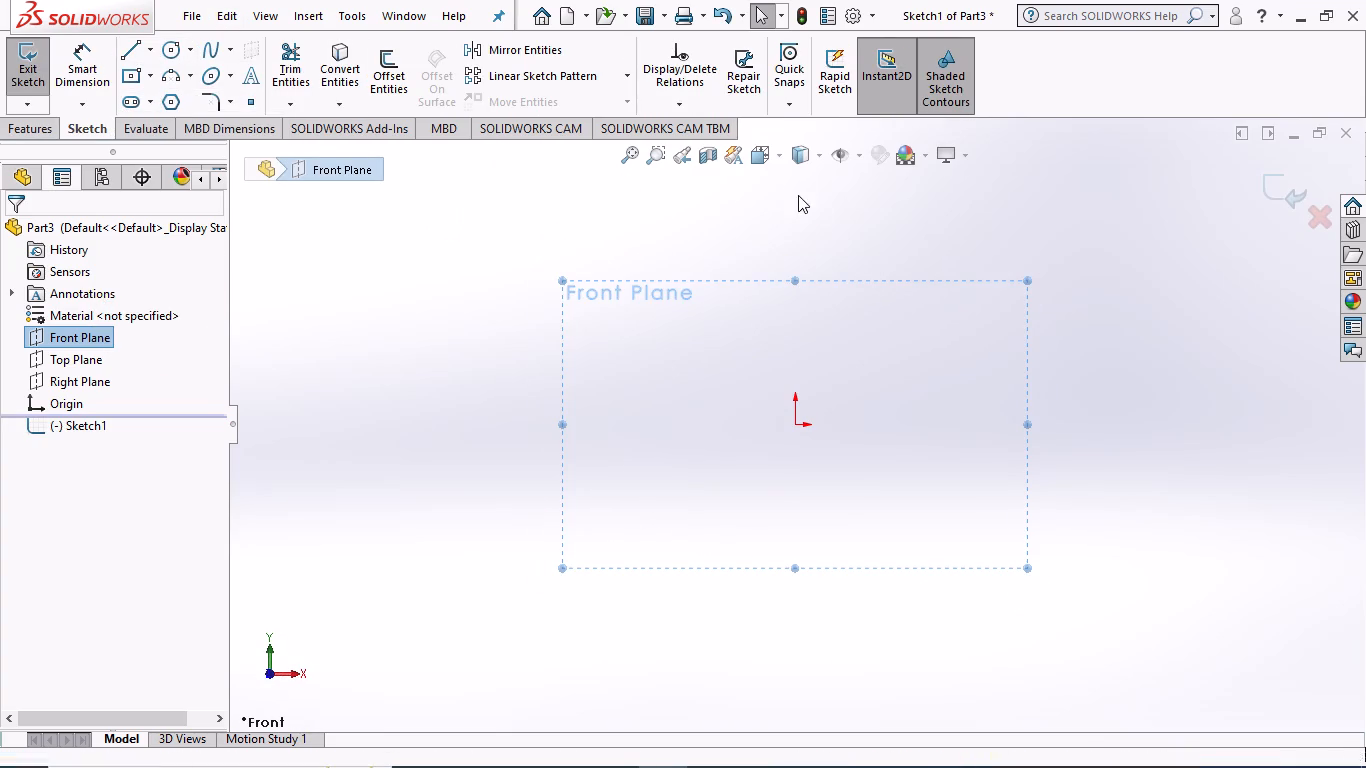
pyautogui.click(800, 208)
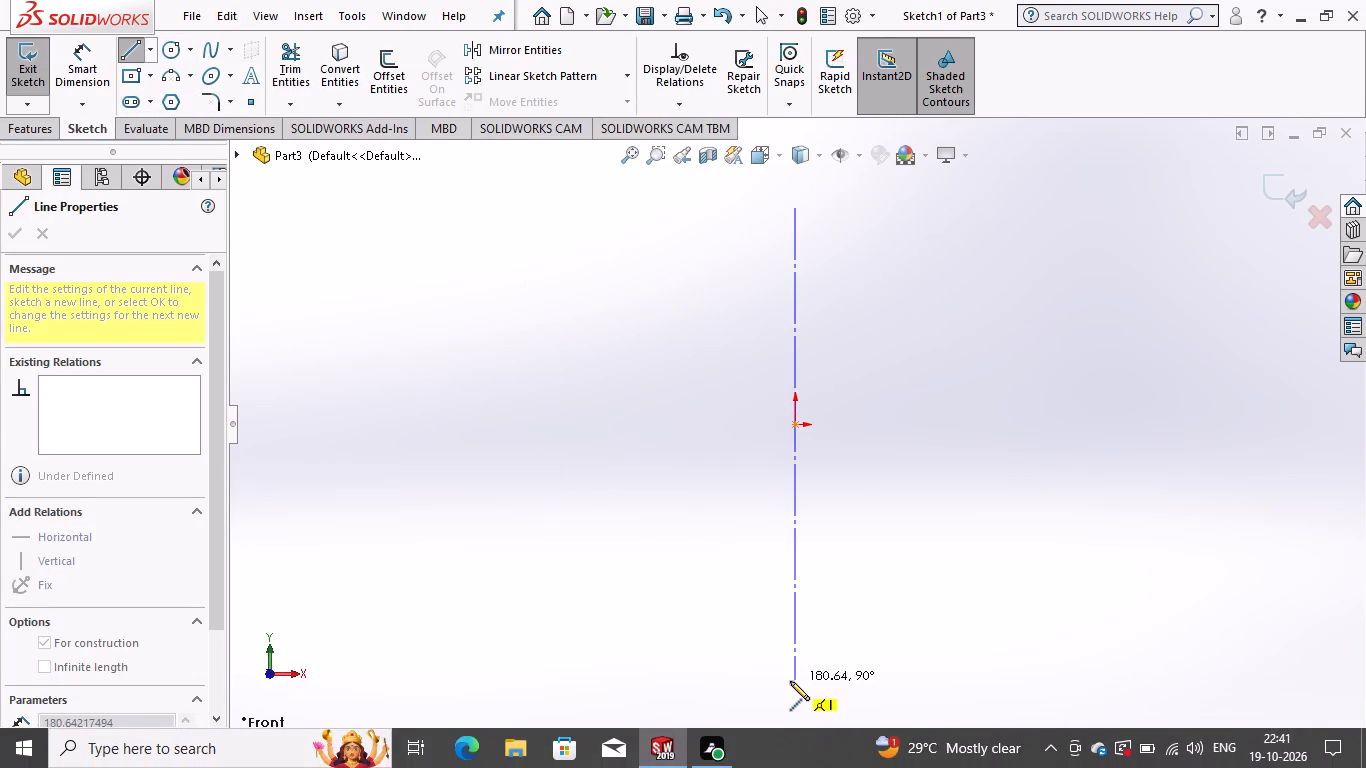
pyautogui.click(790, 681)
pyautogui.press('Escape')
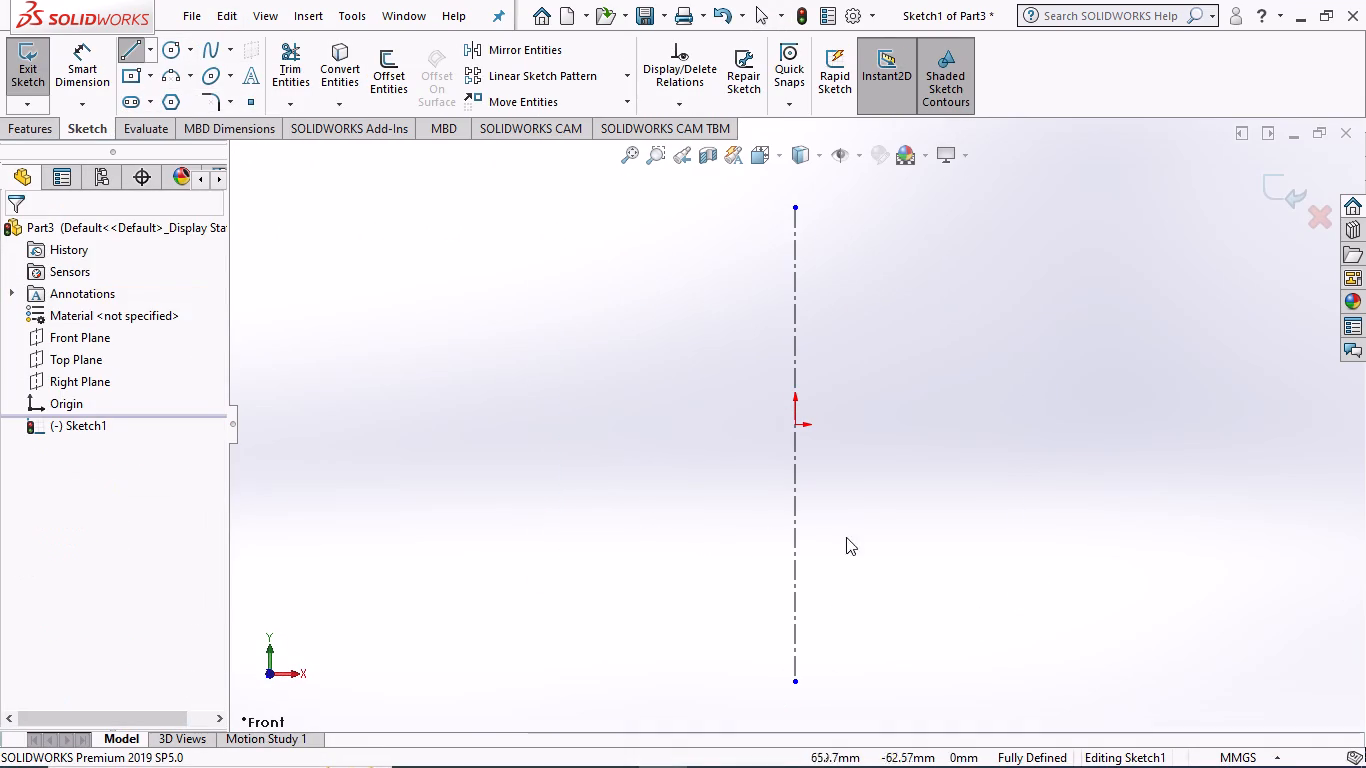
pyautogui.click(149, 46)
pyautogui.click(150, 95)
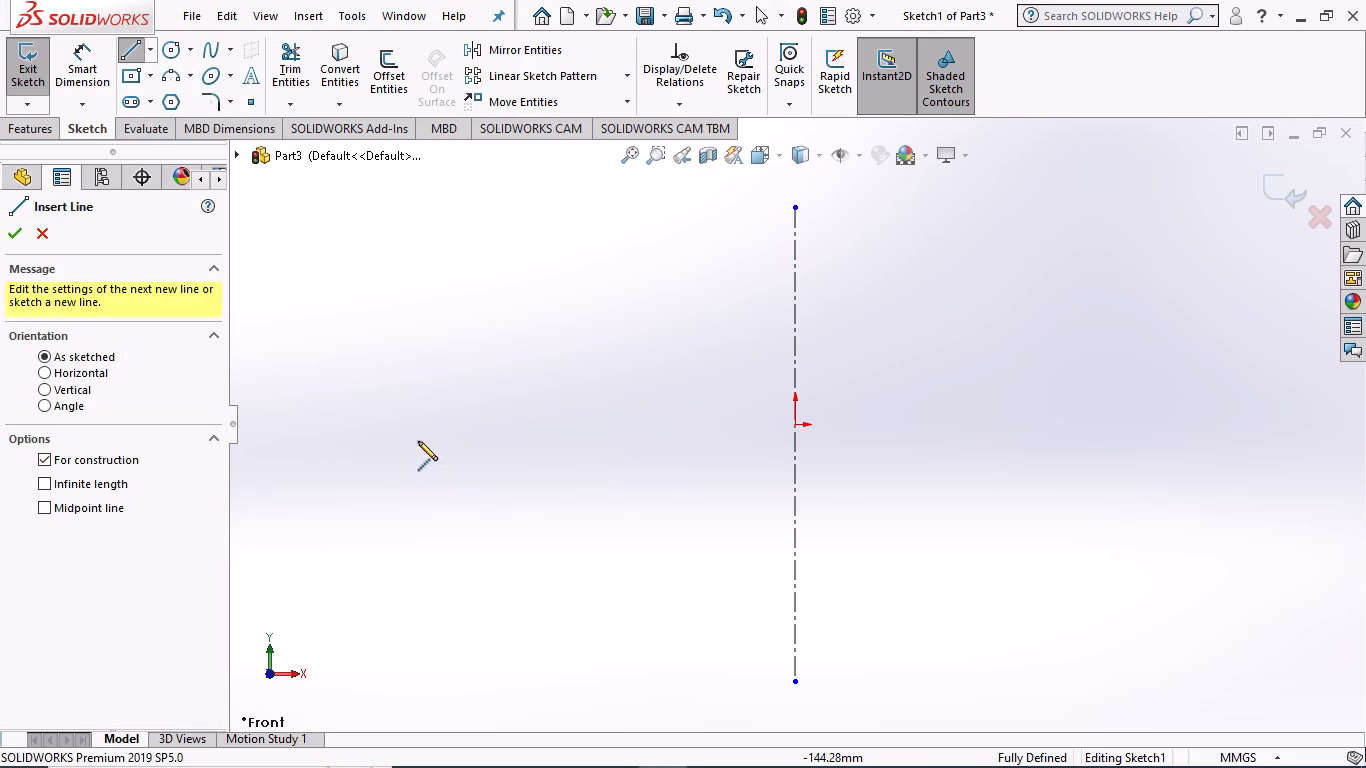
pyautogui.click(373, 421)
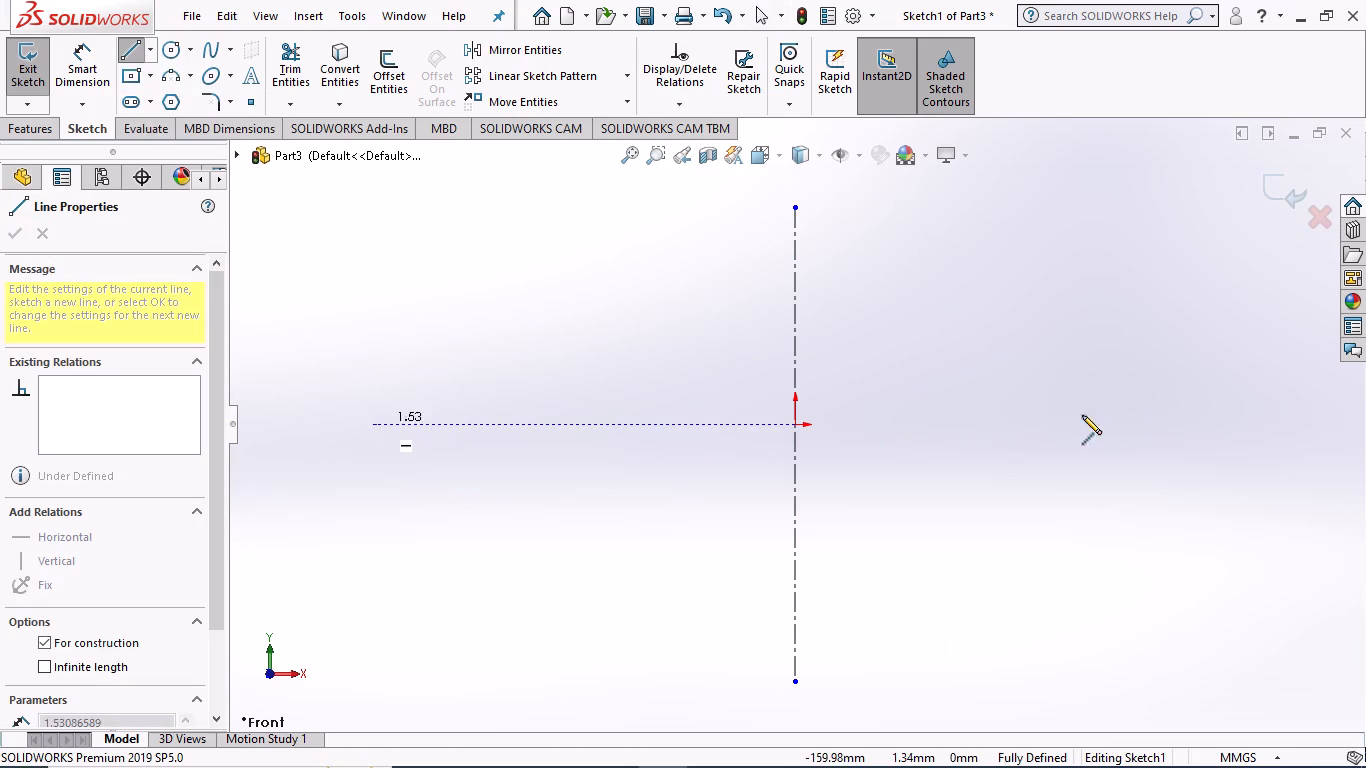
pyautogui.click(1230, 426)
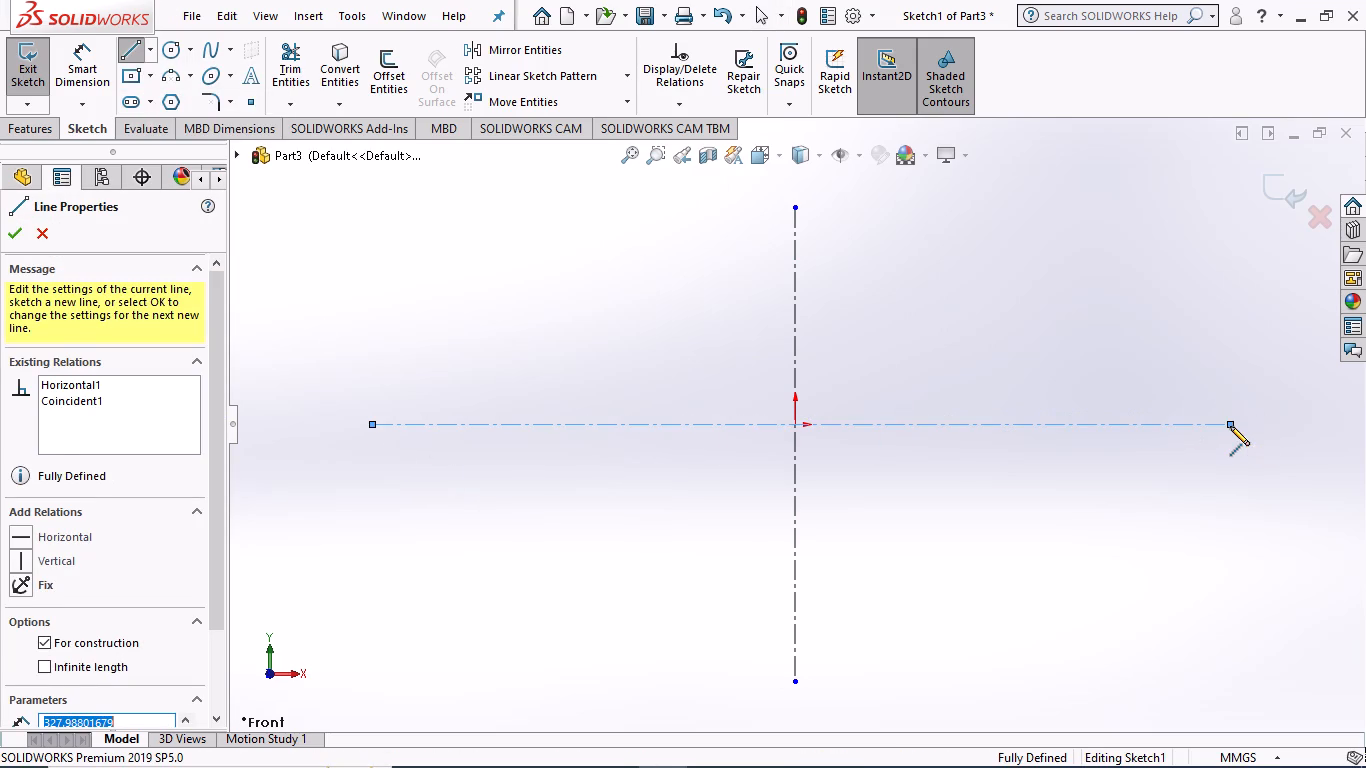
pyautogui.press('Escape')
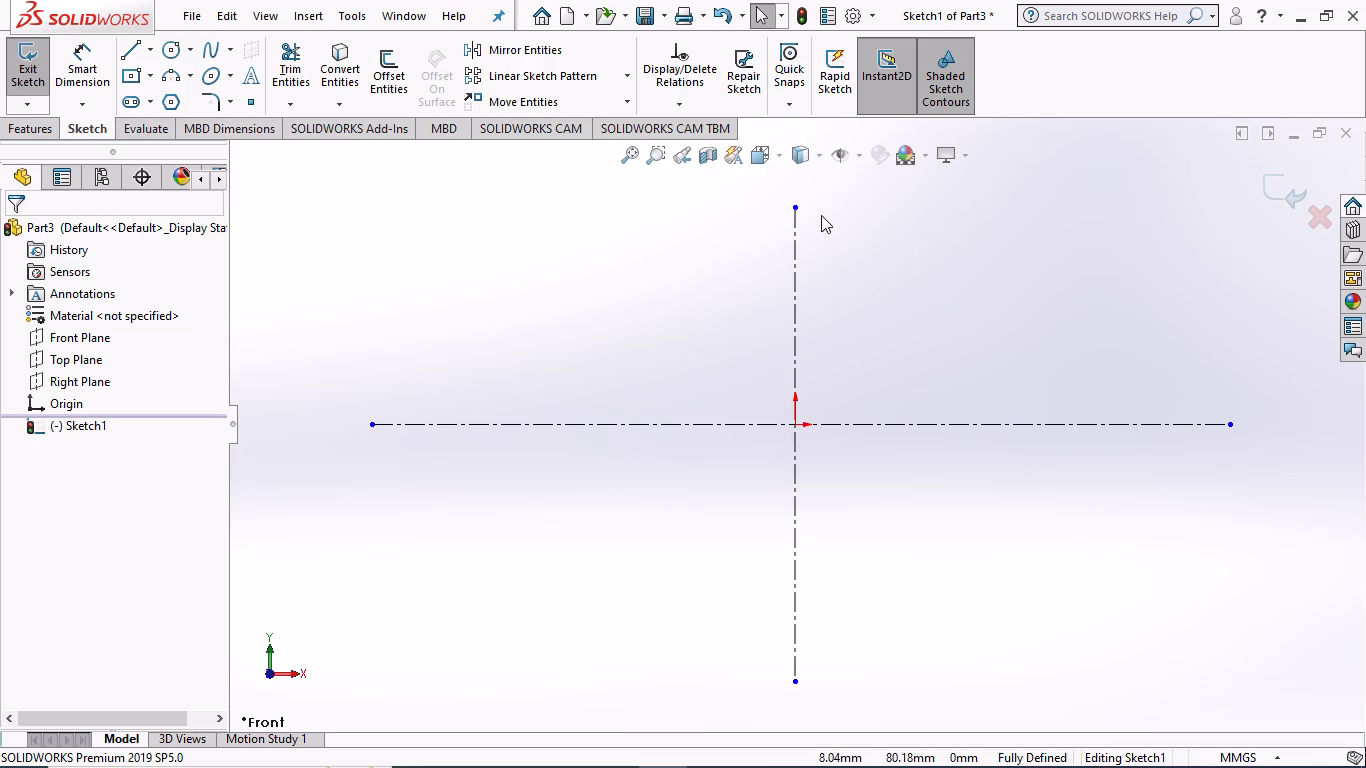
# Add a second vertical centerline on the negative X side of the origin and dimension it 4 mm from the first.
pyautogui.click(151, 48)
pyautogui.click(188, 99)
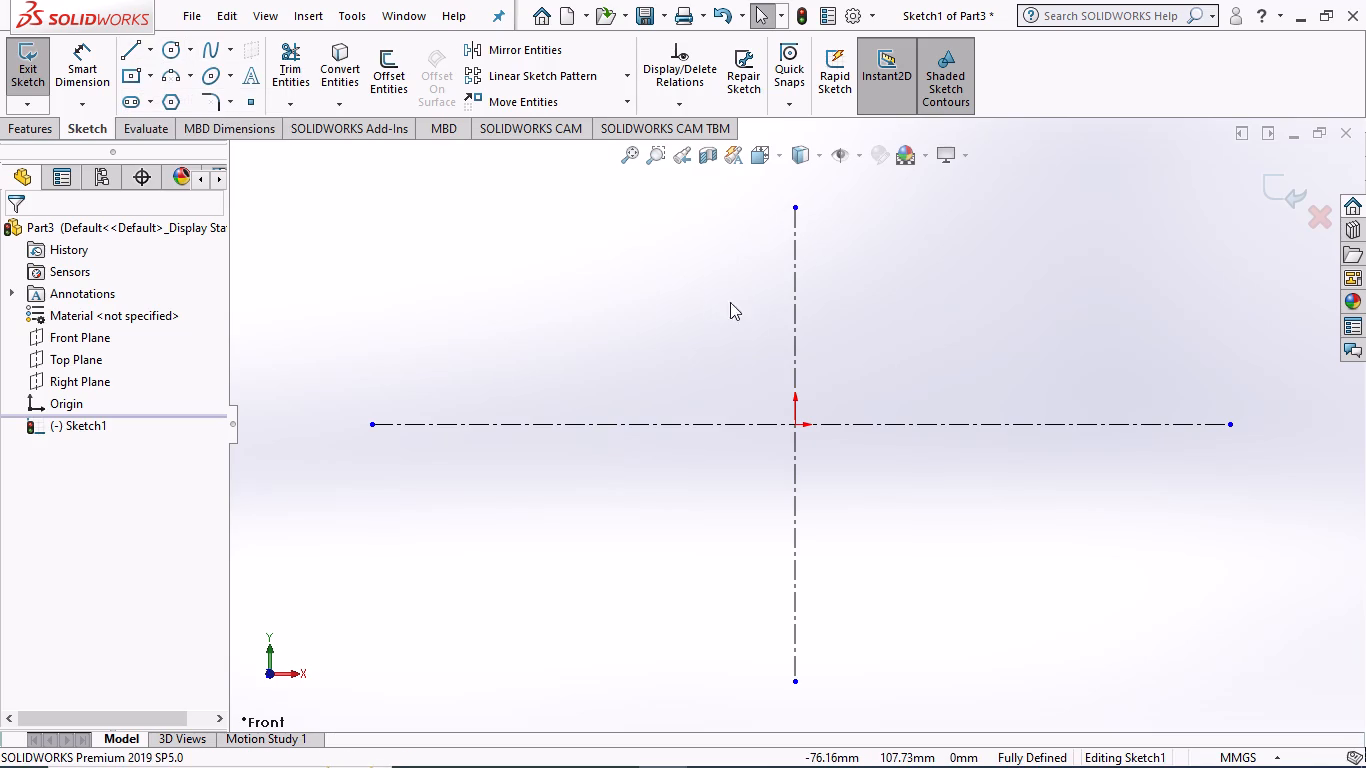
pyautogui.click(782, 207)
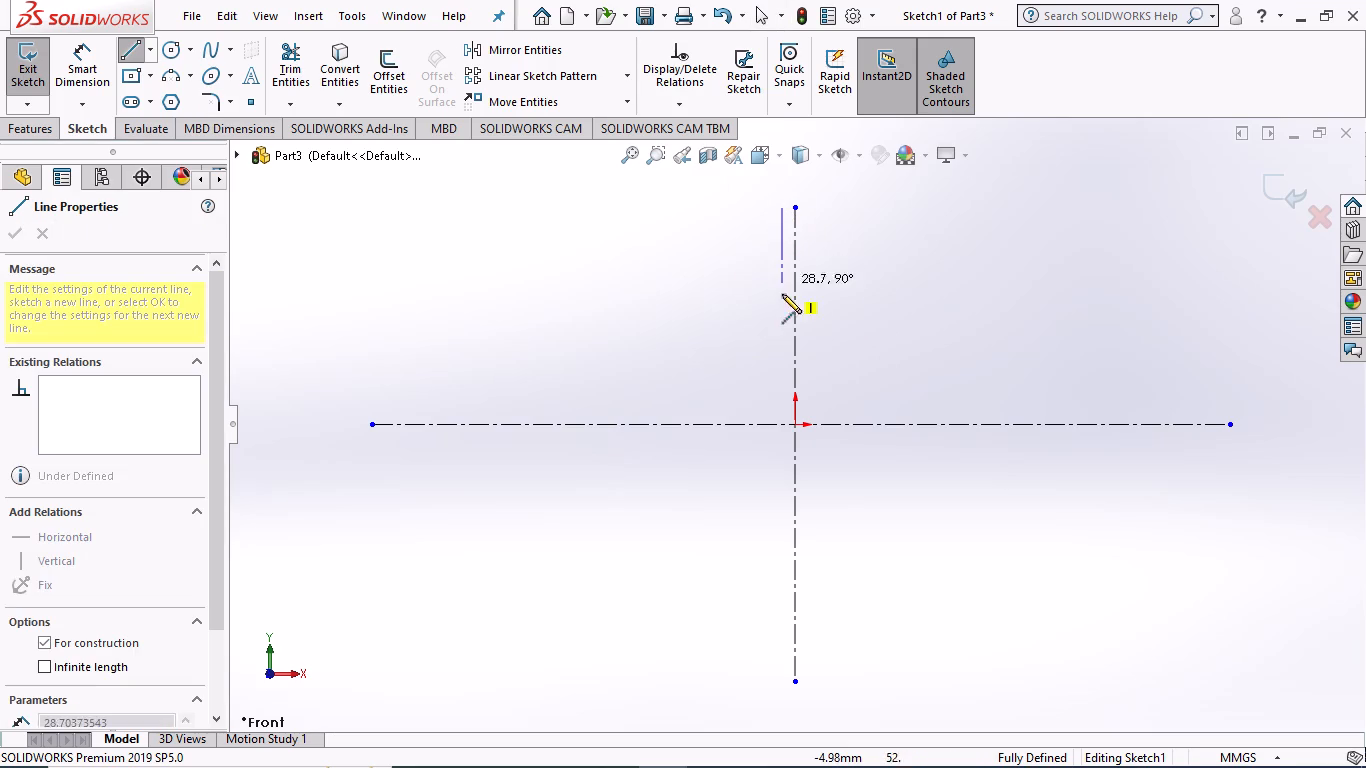
pyautogui.click(778, 673)
pyautogui.press('Escape')
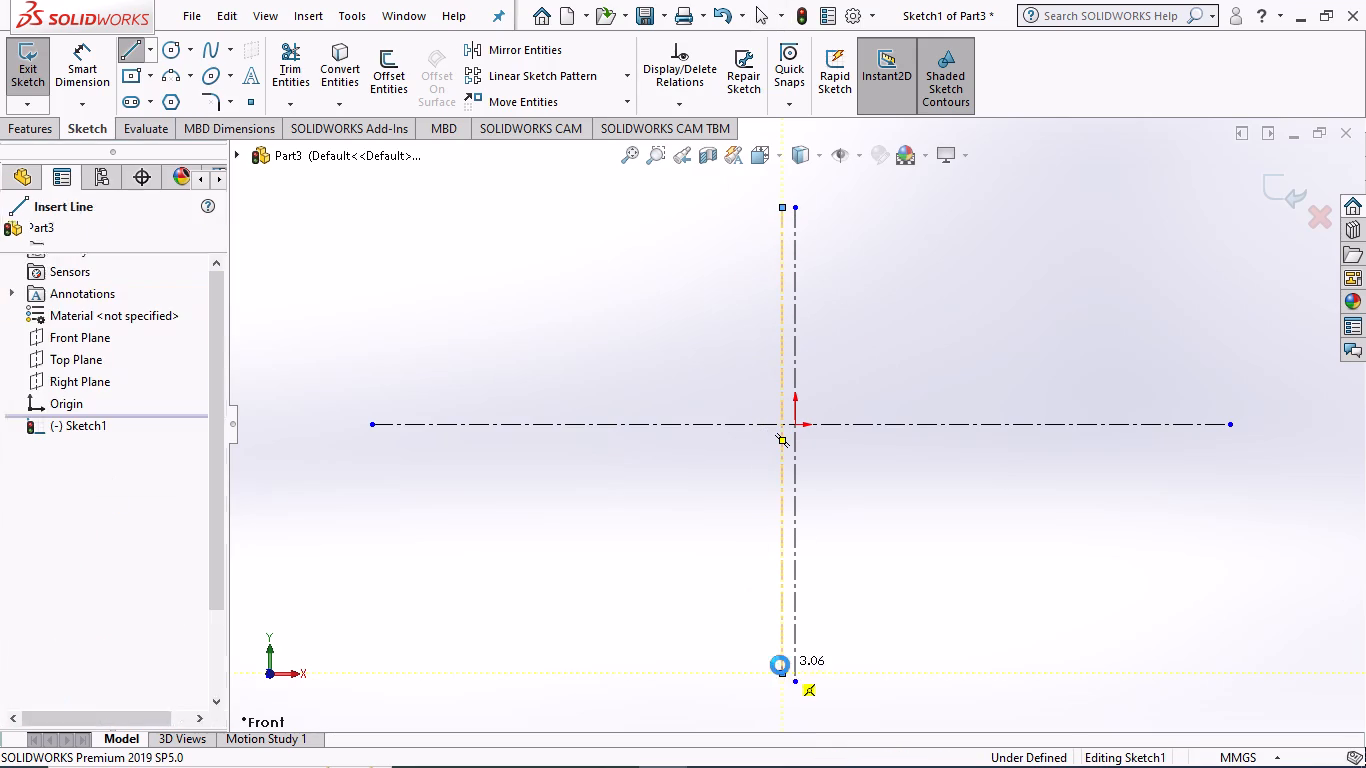
pyautogui.click(92, 87)
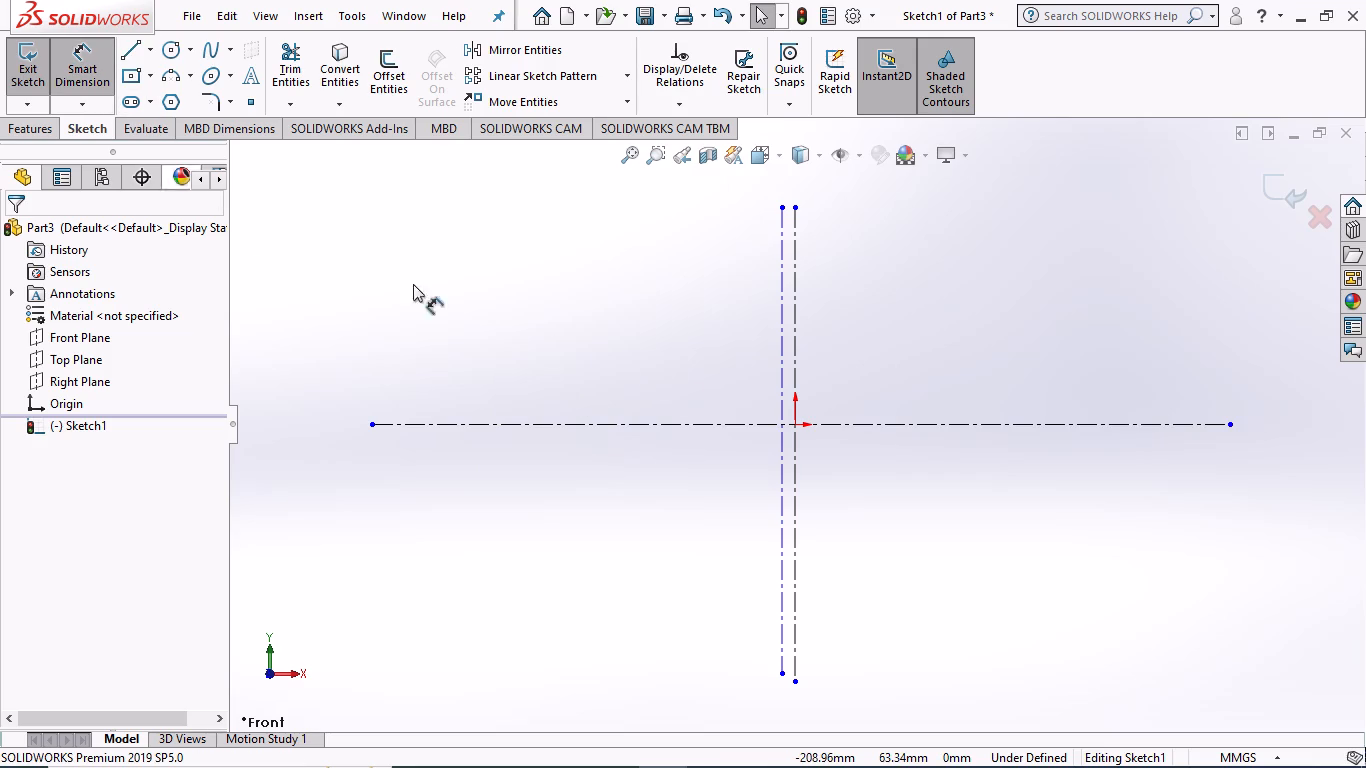
pyautogui.click(780, 351)
pyautogui.click(793, 344)
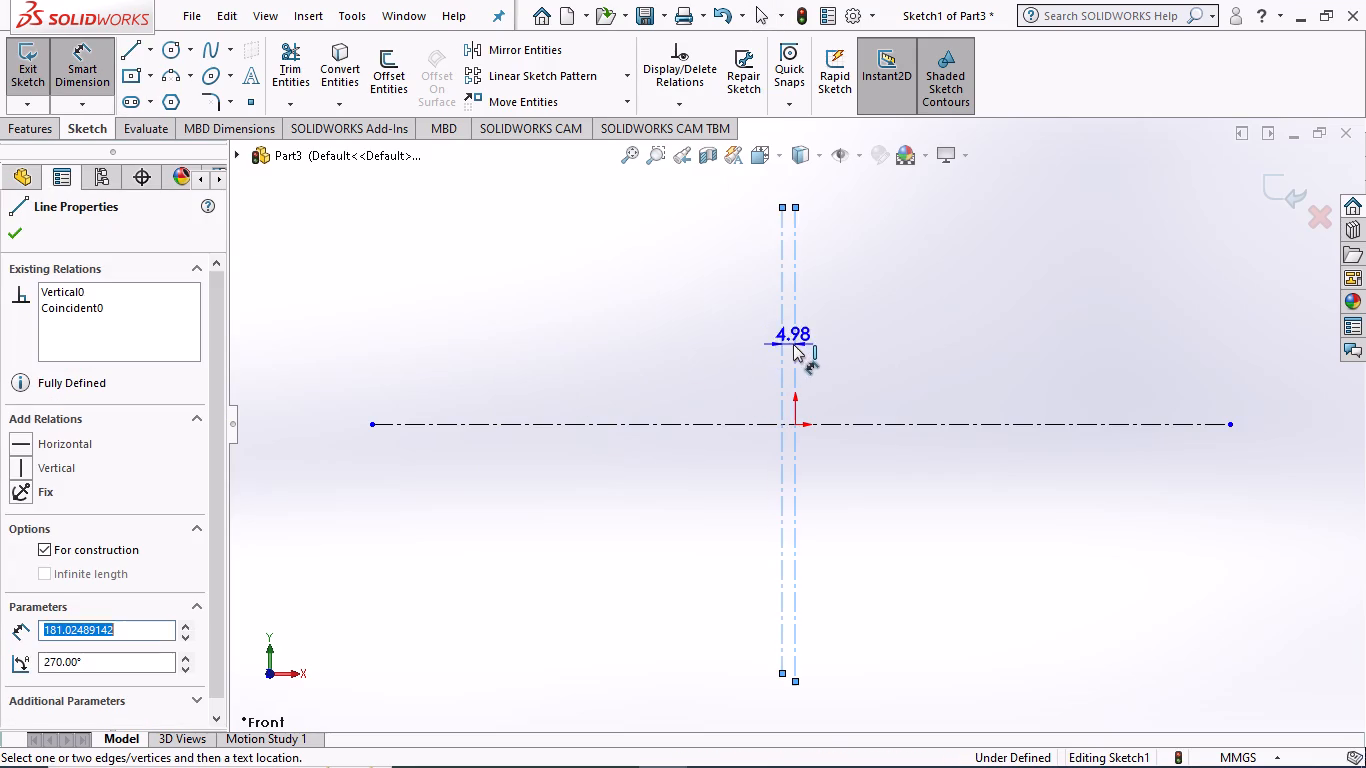
pyautogui.click(837, 349)
pyautogui.press('4')
pyautogui.press('Return')
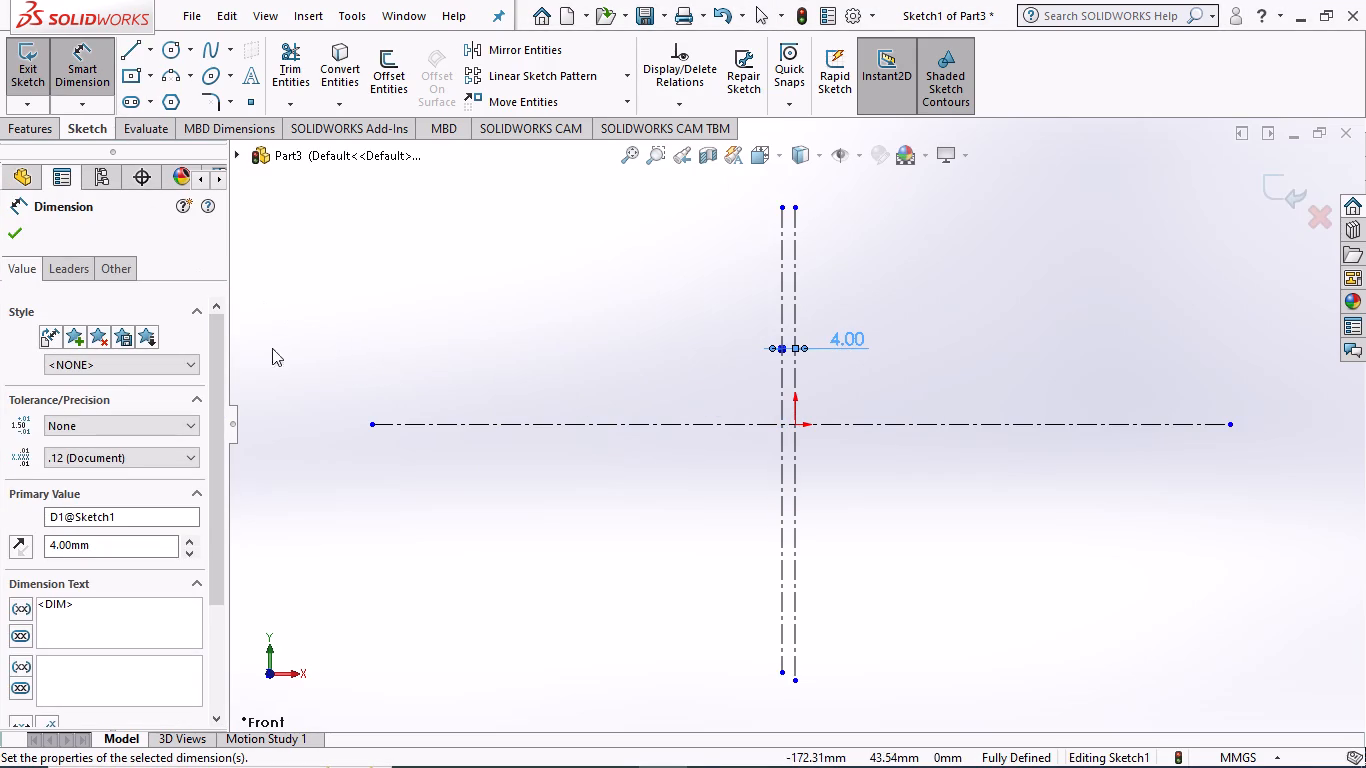
pyautogui.click(13, 239)
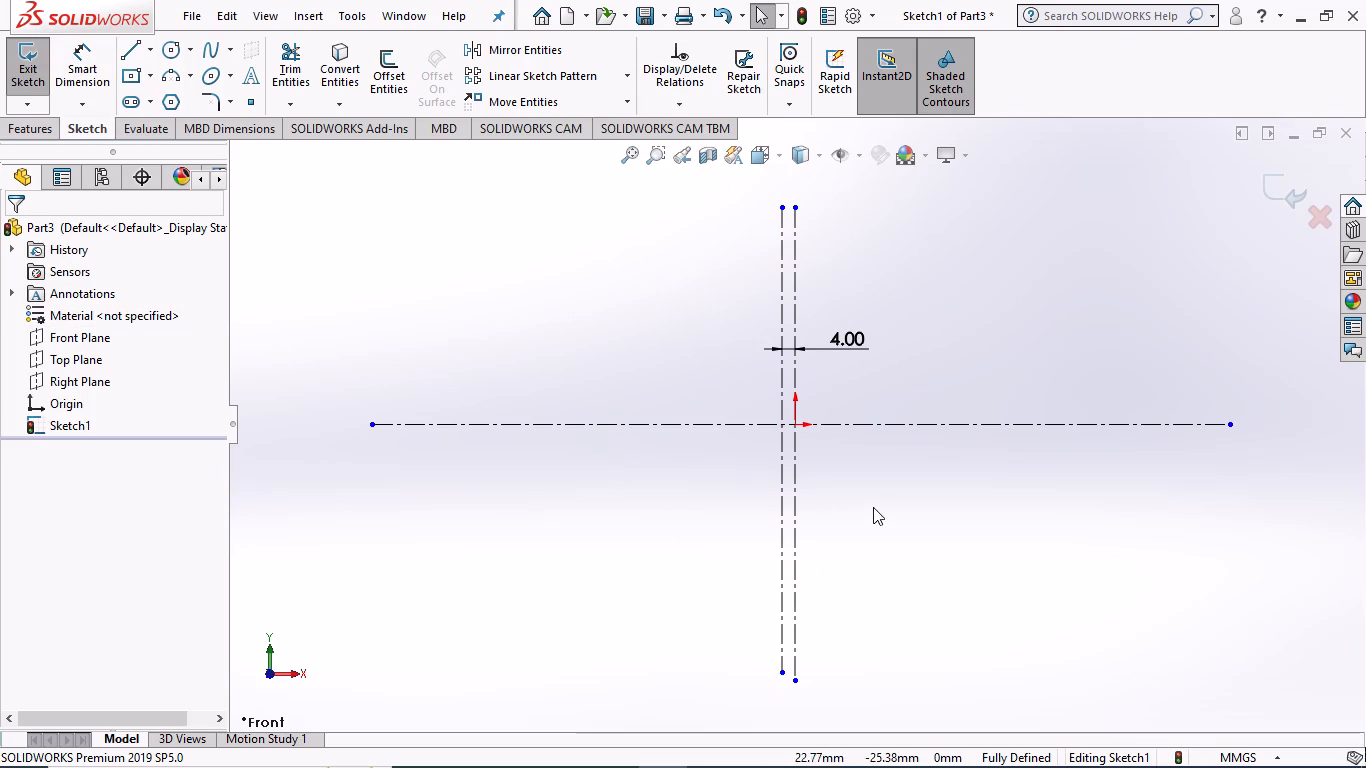
# Sketch a circle centred on the origin and dimension its diameter to 170 mm.
pyautogui.click(172, 50)
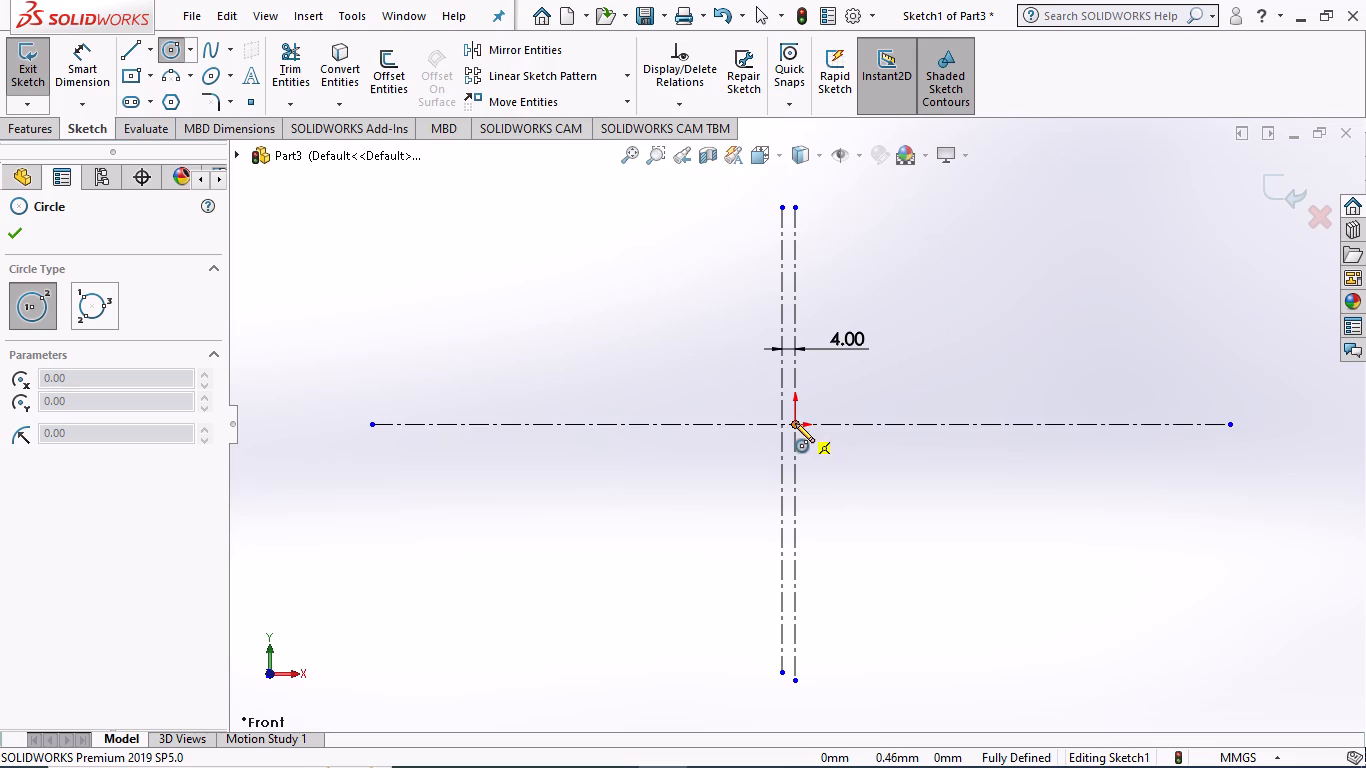
pyautogui.click(795, 423)
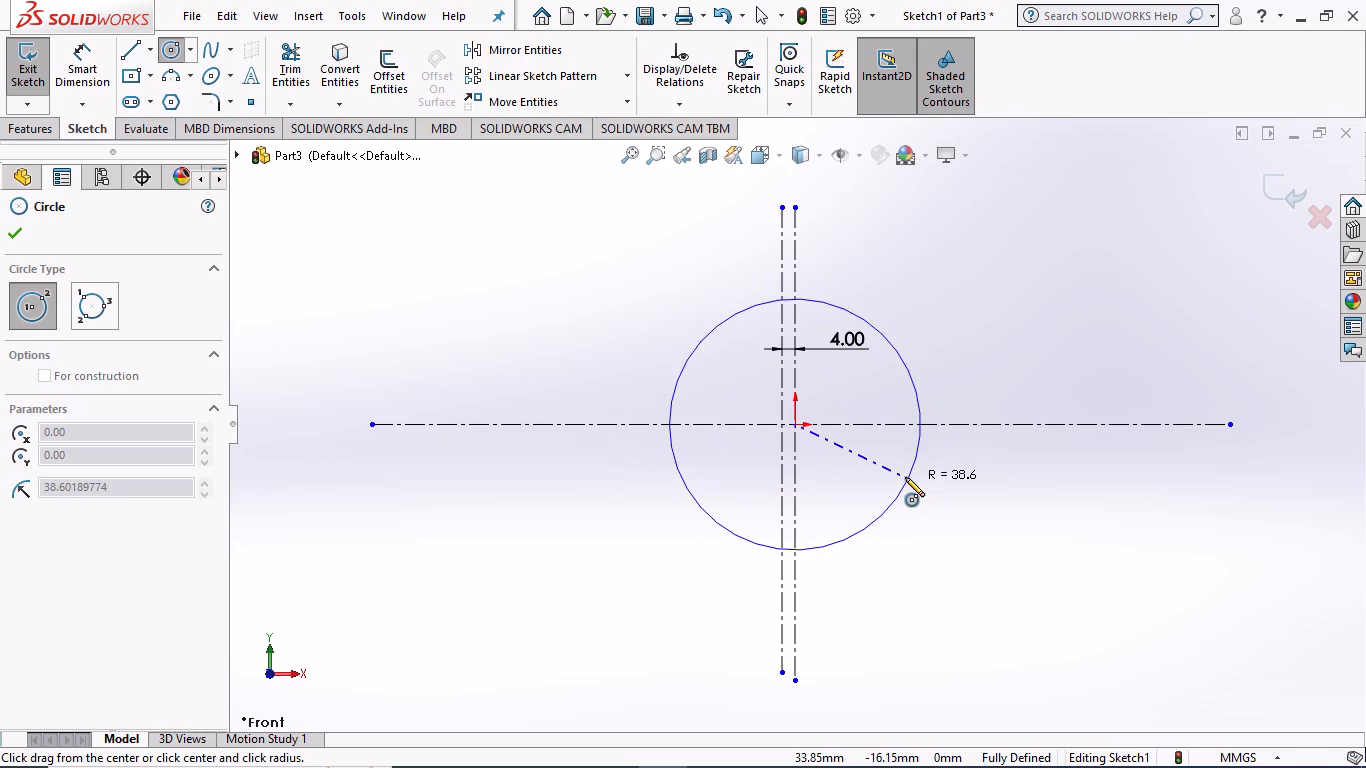
pyautogui.click(905, 477)
pyautogui.click(83, 55)
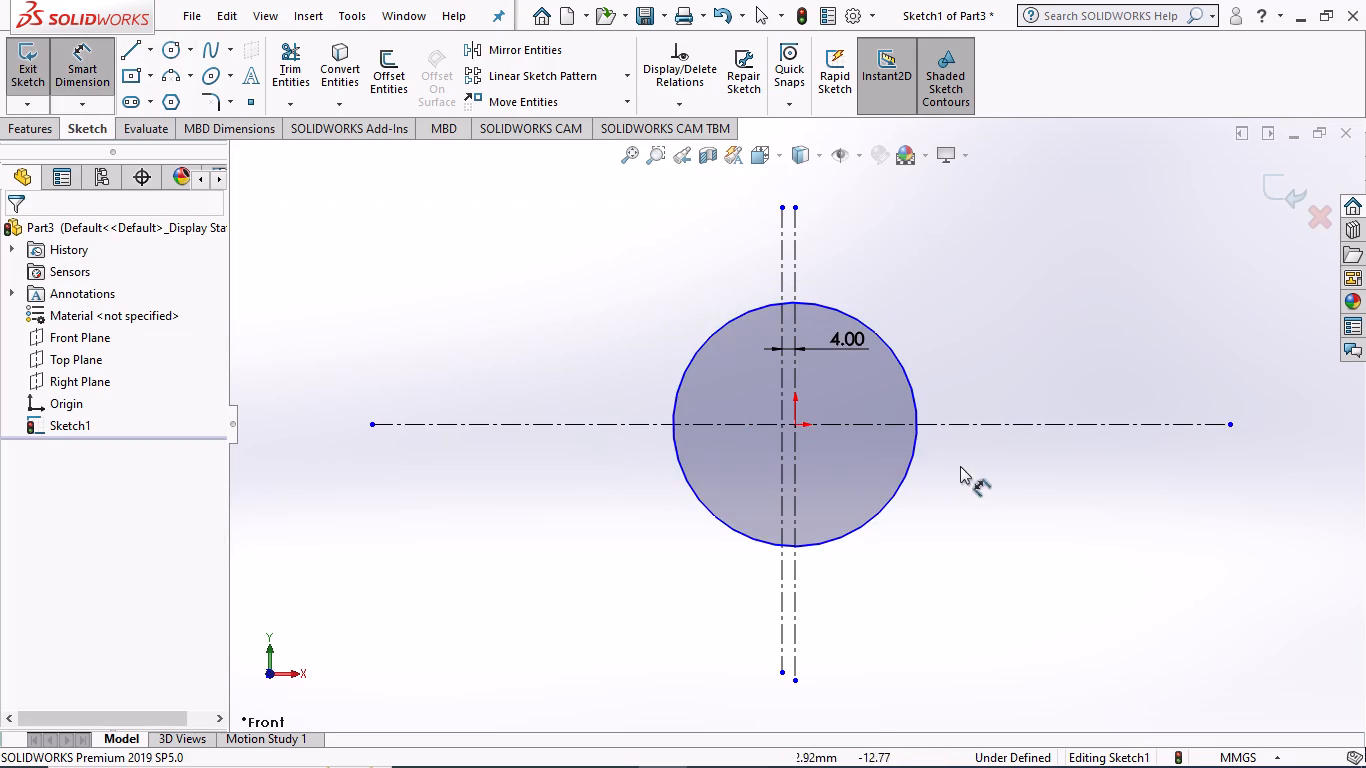
pyautogui.click(908, 471)
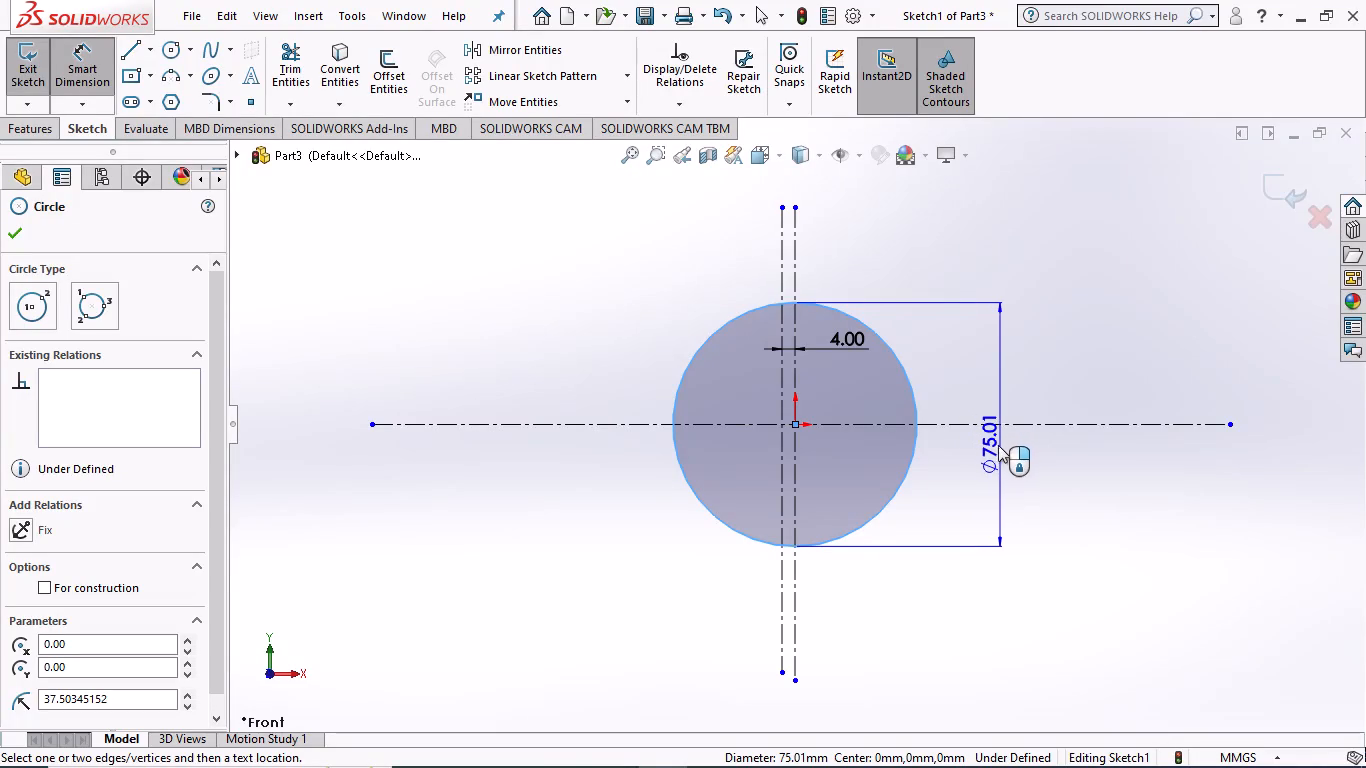
pyautogui.click(984, 453)
pyautogui.write('170')
pyautogui.press('Return')
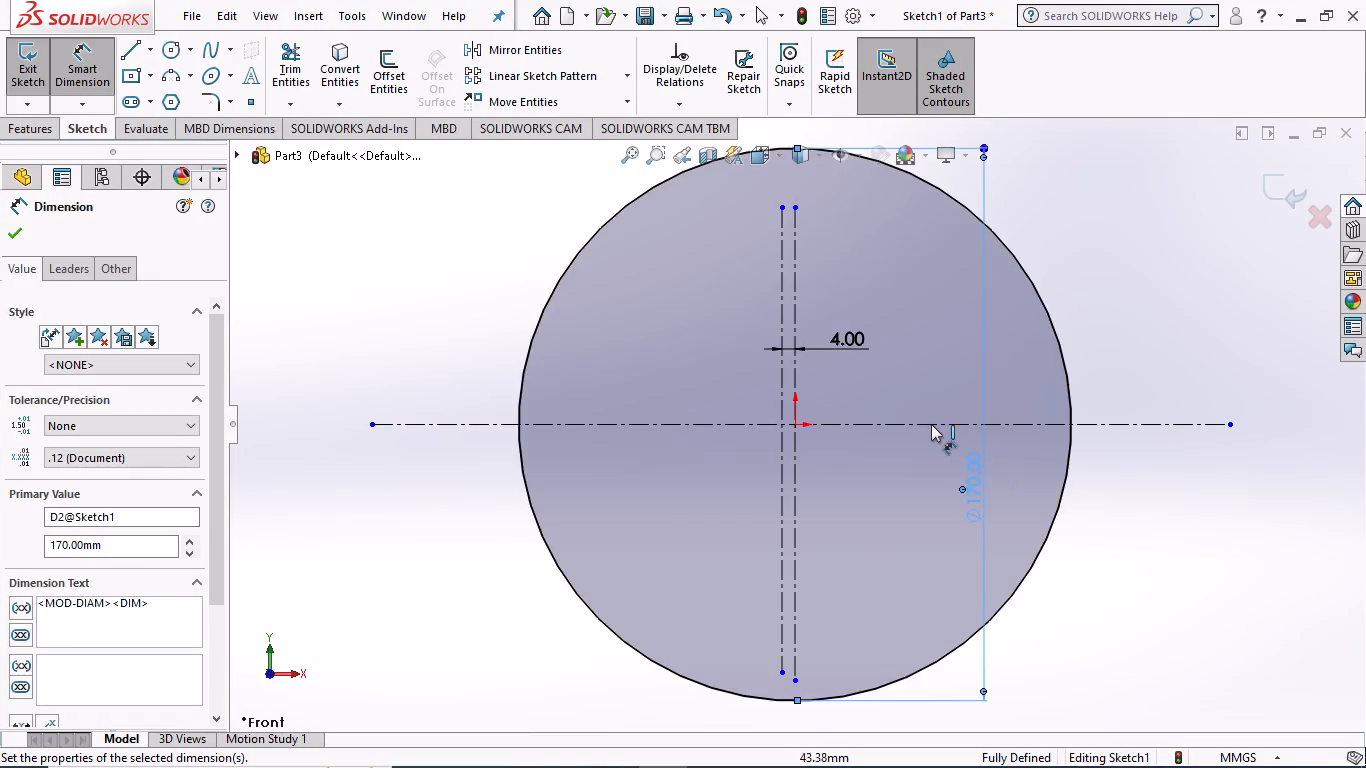
pyautogui.scroll(4, 924, 424)
pyautogui.scroll(2, 980, 315)
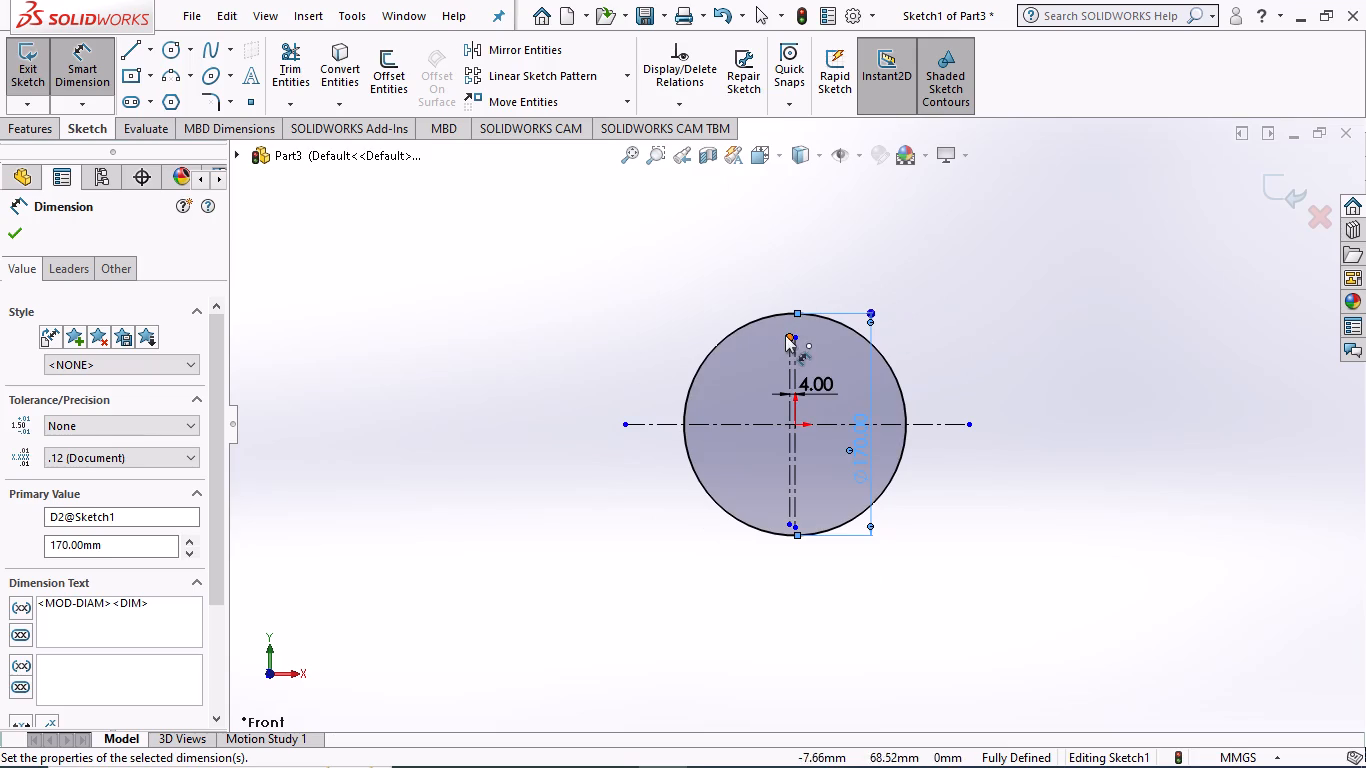
pyautogui.click(72, 73)
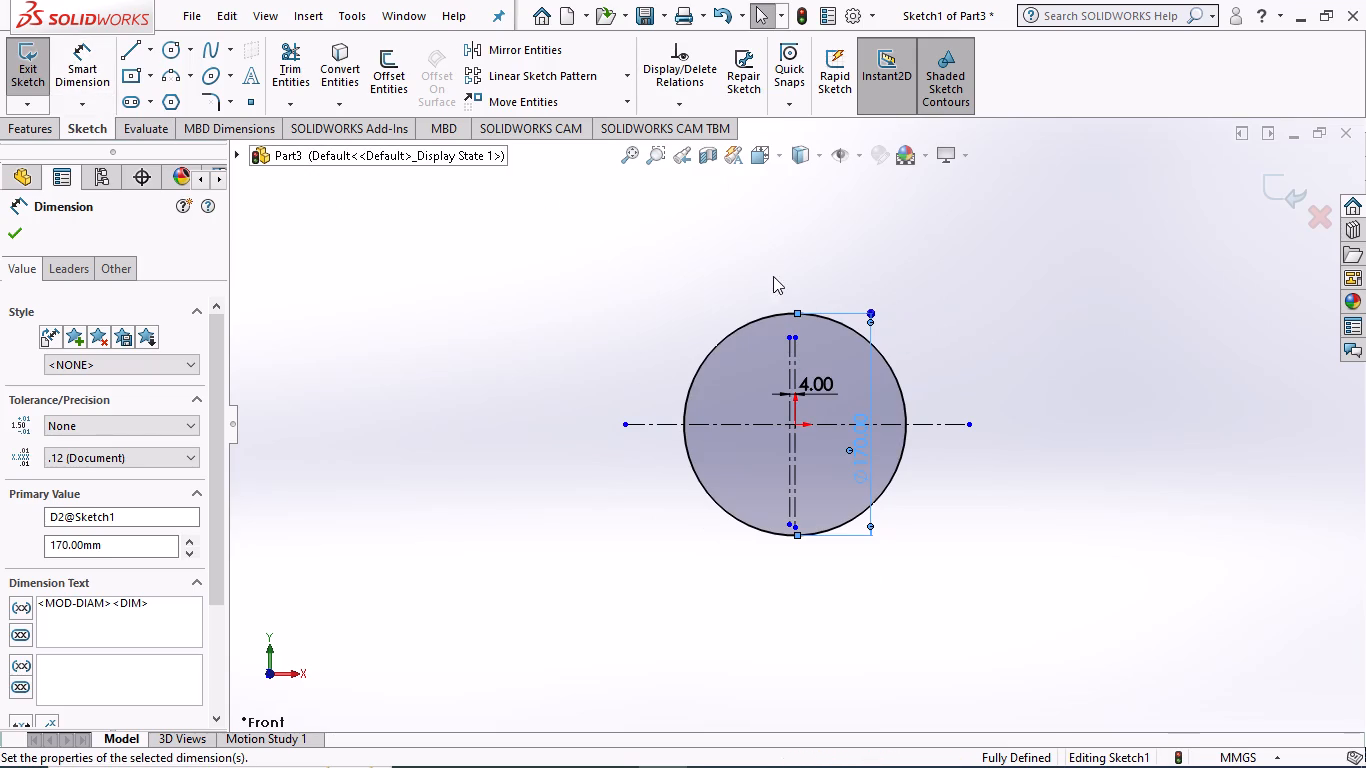
# Extend both vertical centerlines past the circle, up to about Y 236 mm and down to about Y -205 mm (offset line) and -245 mm (origin line).
pyautogui.moveTo(787, 336); pyautogui.dragTo(786, 169)
pyautogui.moveTo(789, 523); pyautogui.dragTo(761, 691)
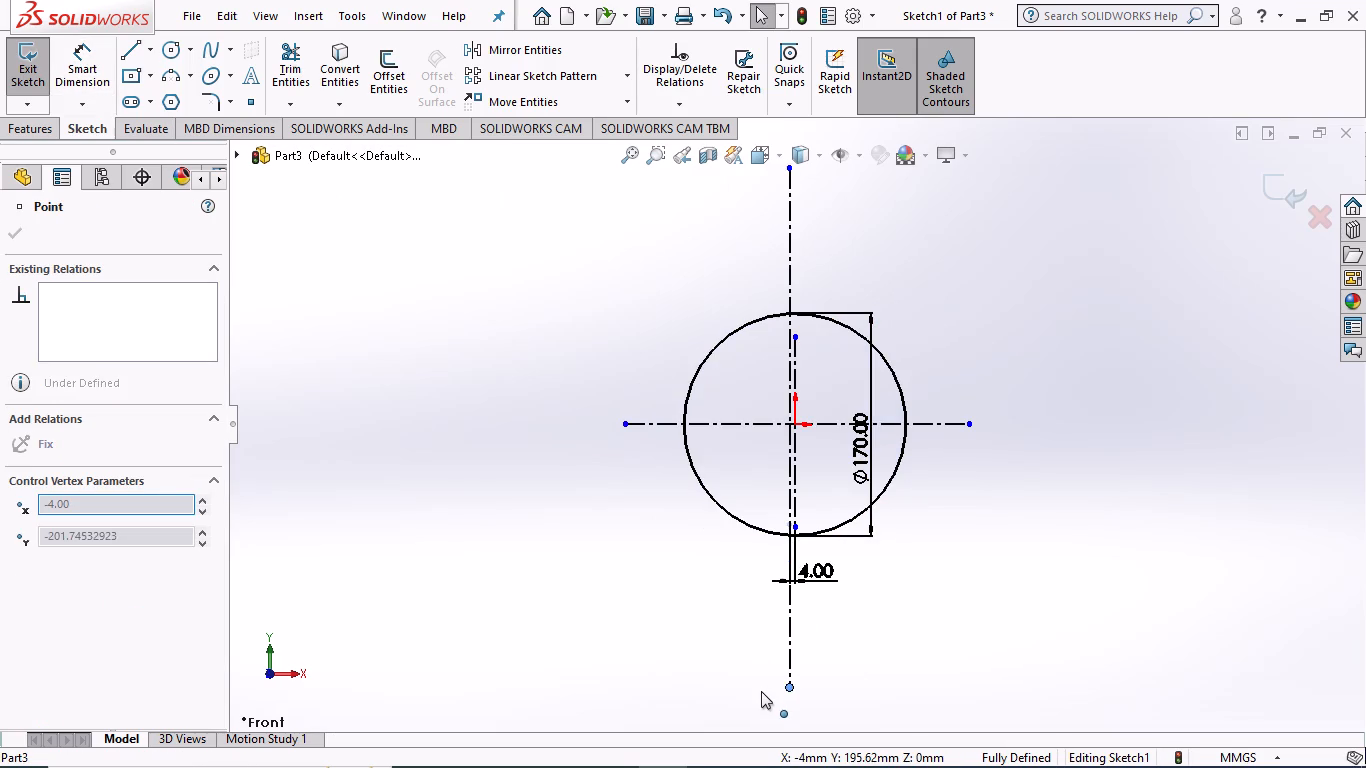
pyautogui.moveTo(761, 691); pyautogui.dragTo(761, 692)
pyautogui.moveTo(795, 524); pyautogui.dragTo(804, 641)
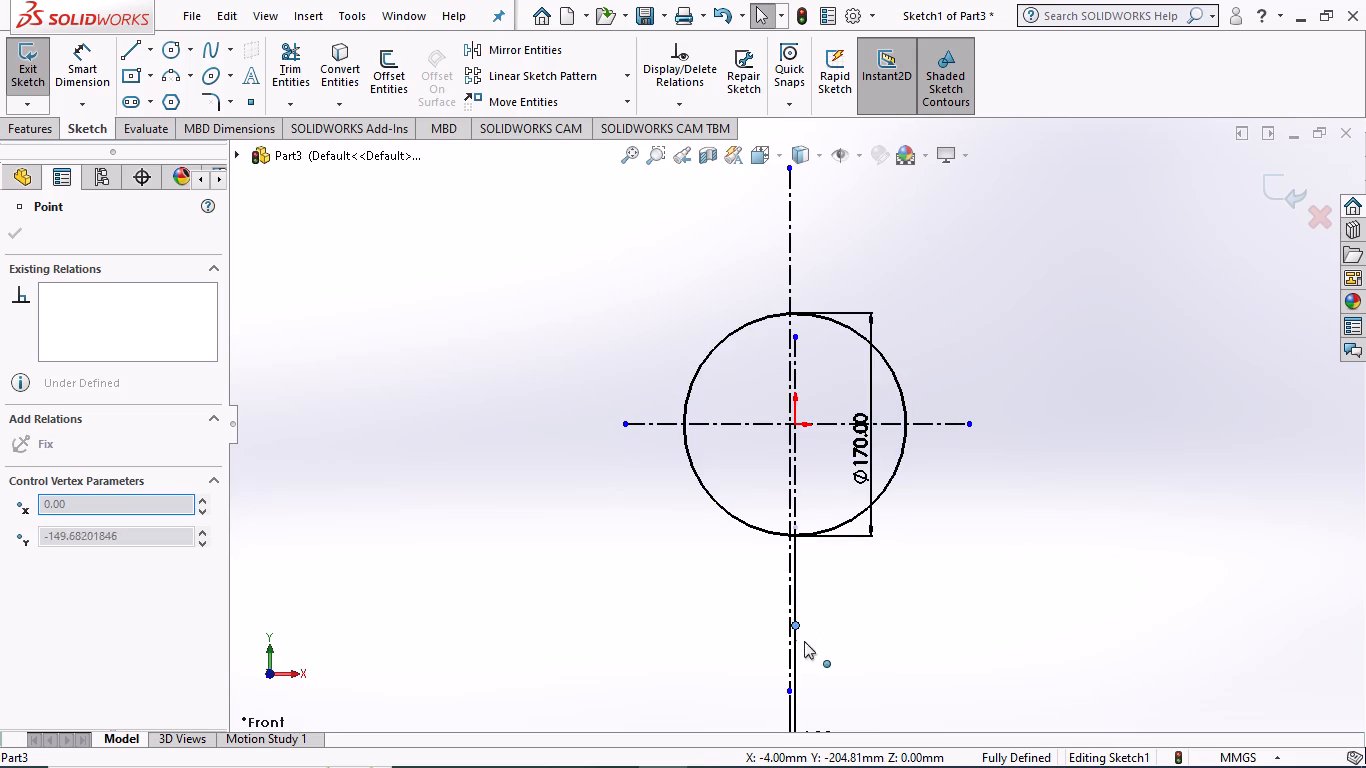
pyautogui.moveTo(804, 641); pyautogui.dragTo(782, 745)
pyautogui.scroll(3, 661, 604)
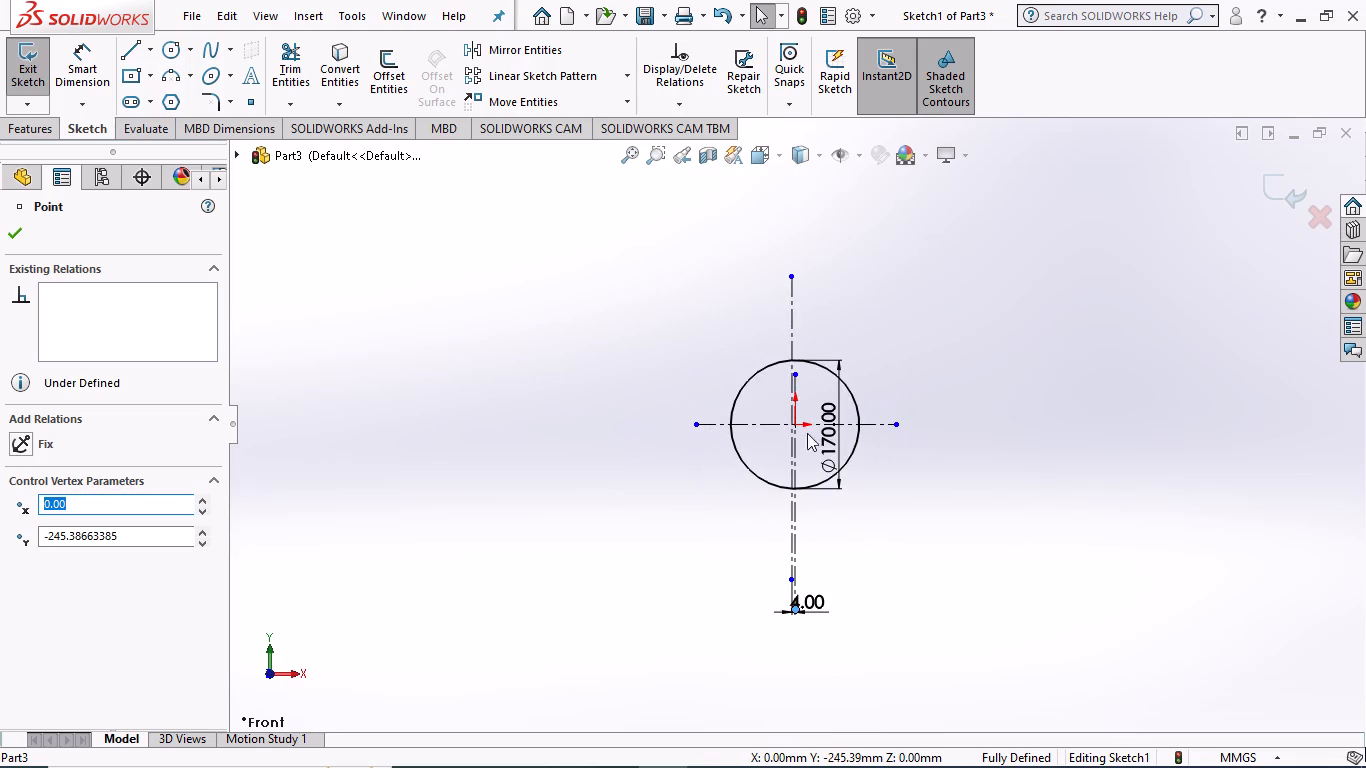
pyautogui.scroll(-4, 783, 312)
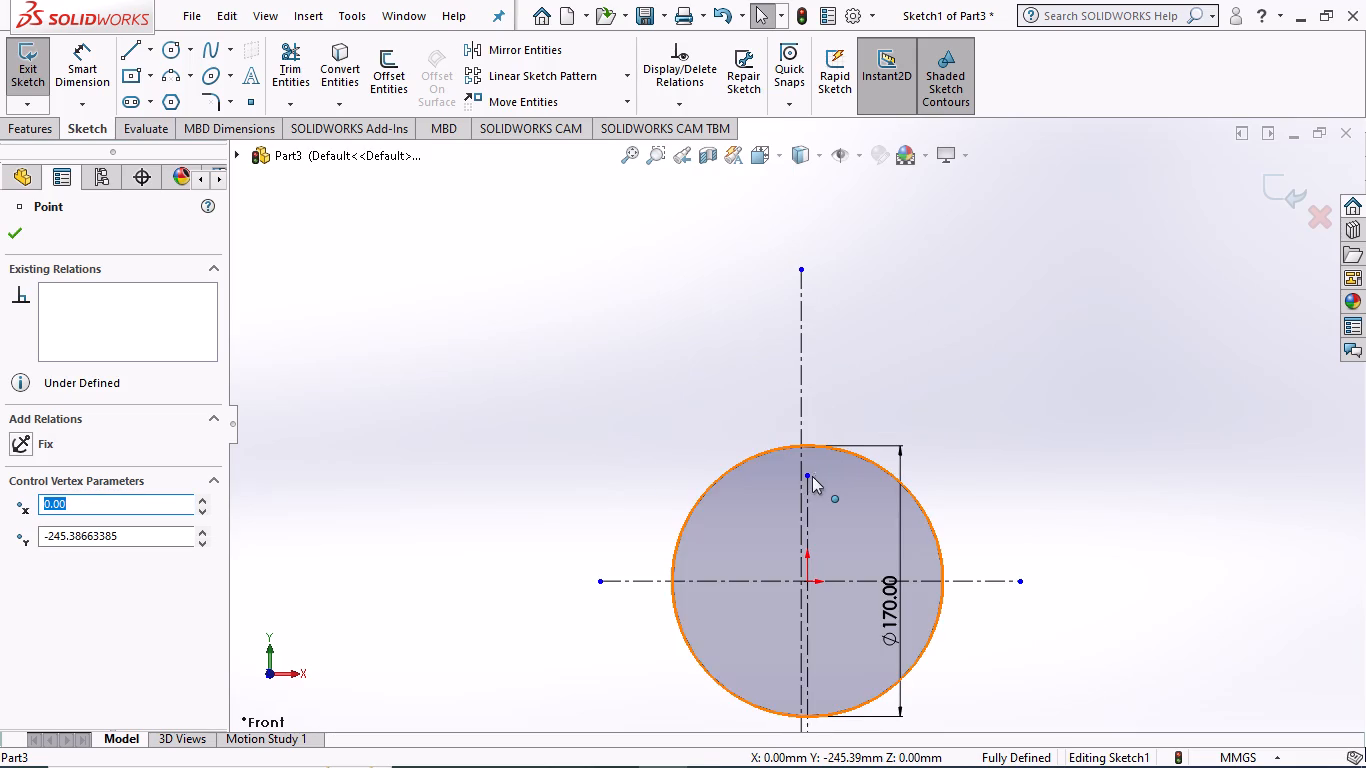
pyautogui.moveTo(804, 476); pyautogui.dragTo(857, 233)
pyautogui.moveTo(802, 270); pyautogui.dragTo(806, 206)
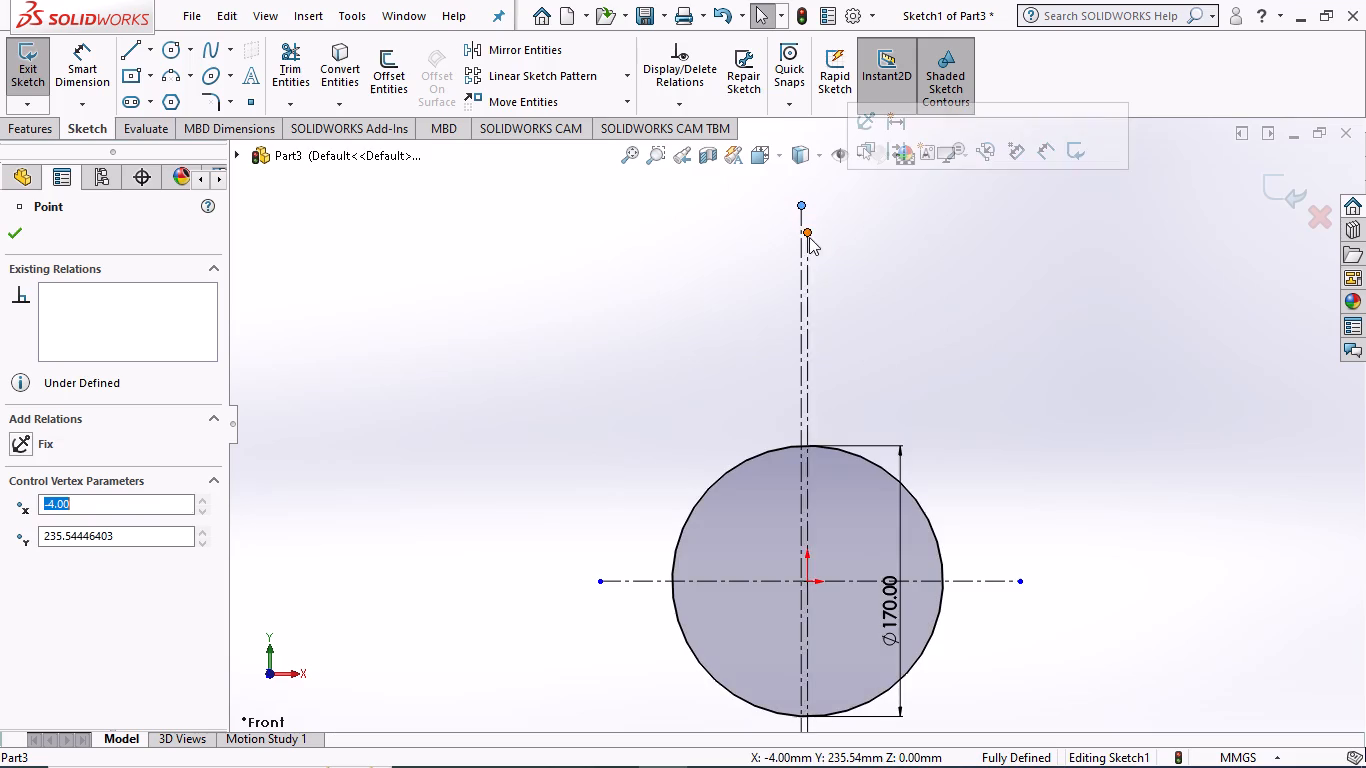
pyautogui.moveTo(810, 232); pyautogui.dragTo(815, 206)
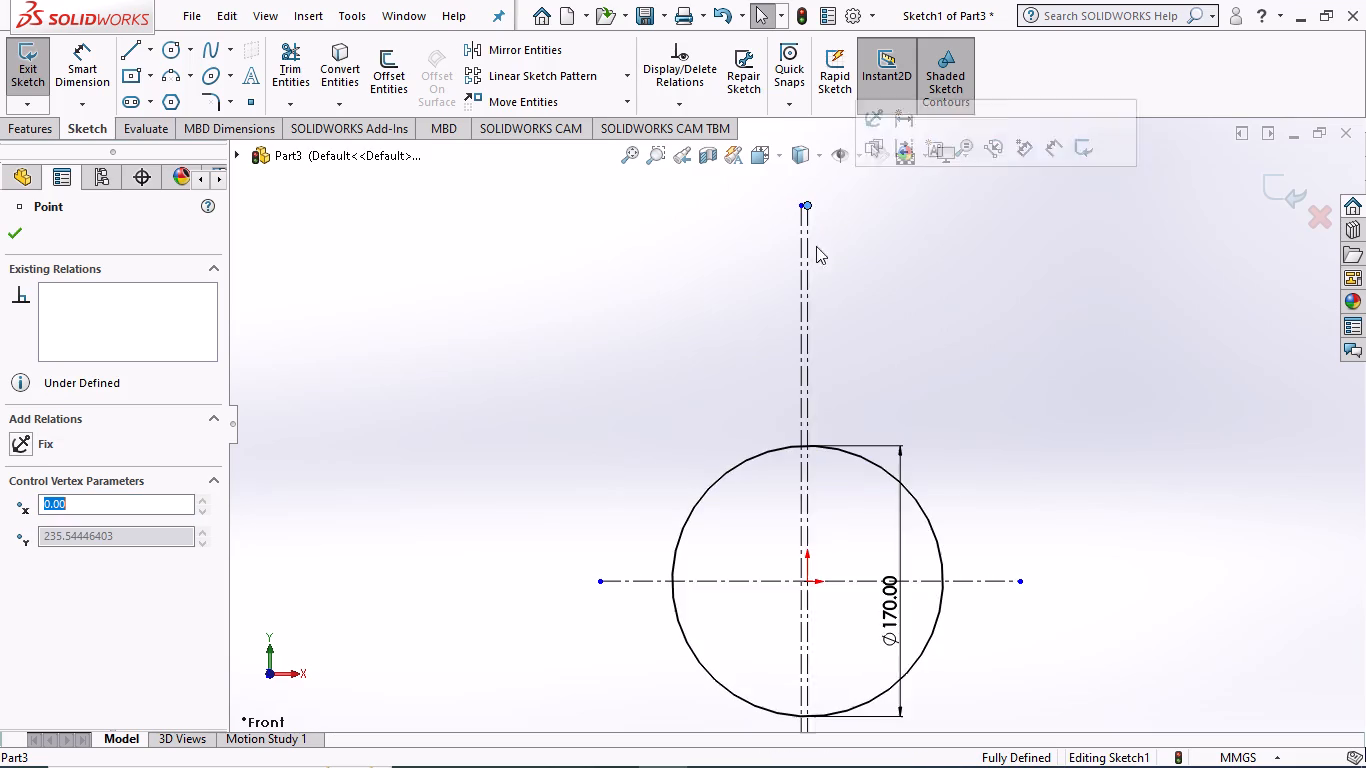
pyautogui.scroll(-1, 816, 578)
pyautogui.scroll(2, 816, 578)
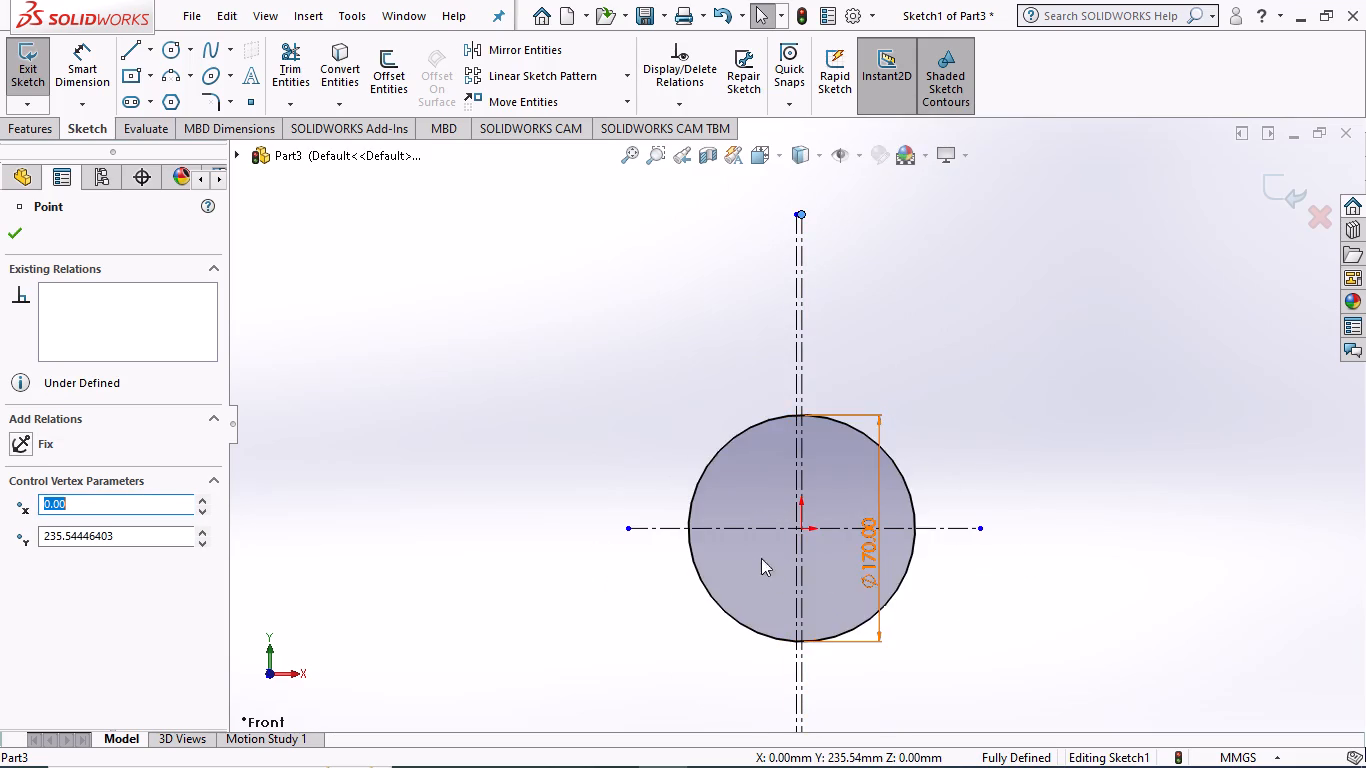
pyautogui.scroll(-2, 836, 562)
pyautogui.scroll(1, 799, 556)
pyautogui.scroll(2, 695, 504)
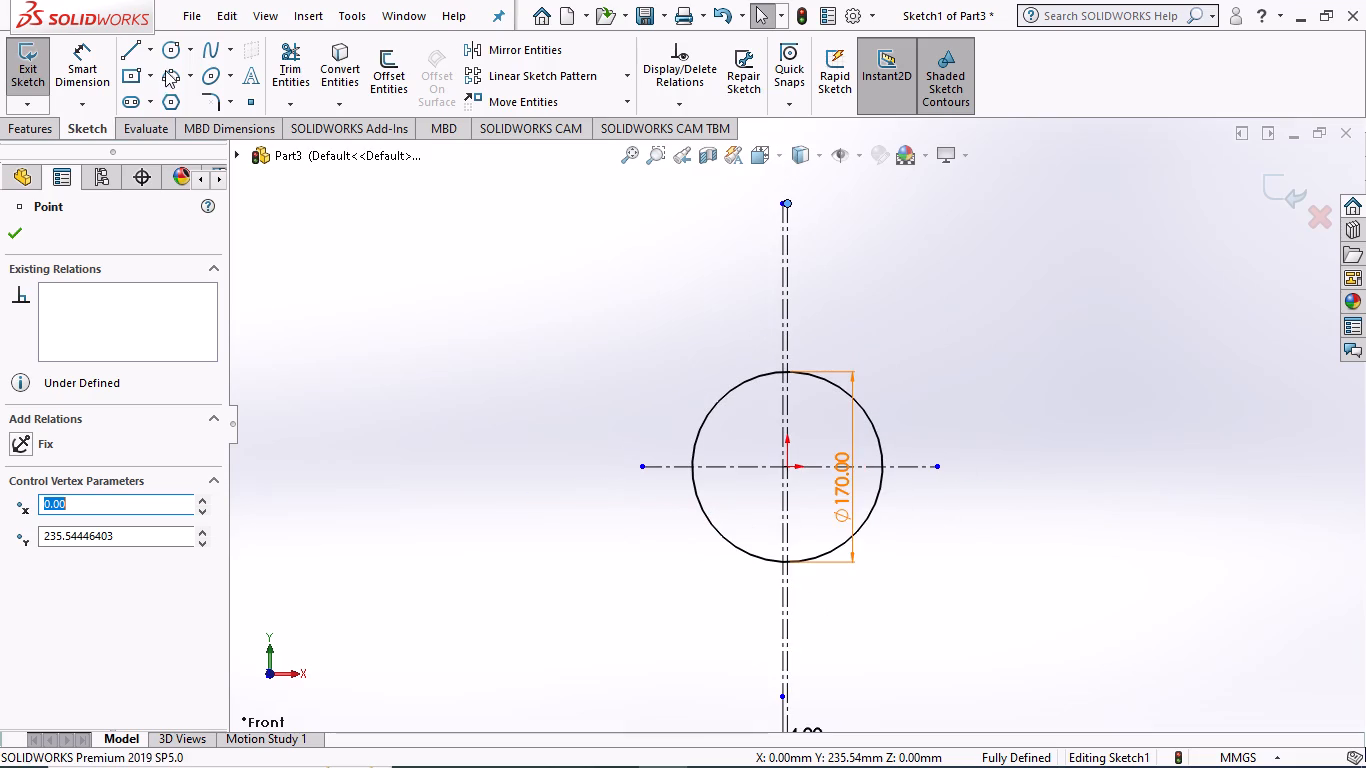
# Sketch a concentric outer circle of about 124 mm radius centred on the origin and dimension its gap to the 170 mm circle as 6 mm.
pyautogui.click(171, 51)
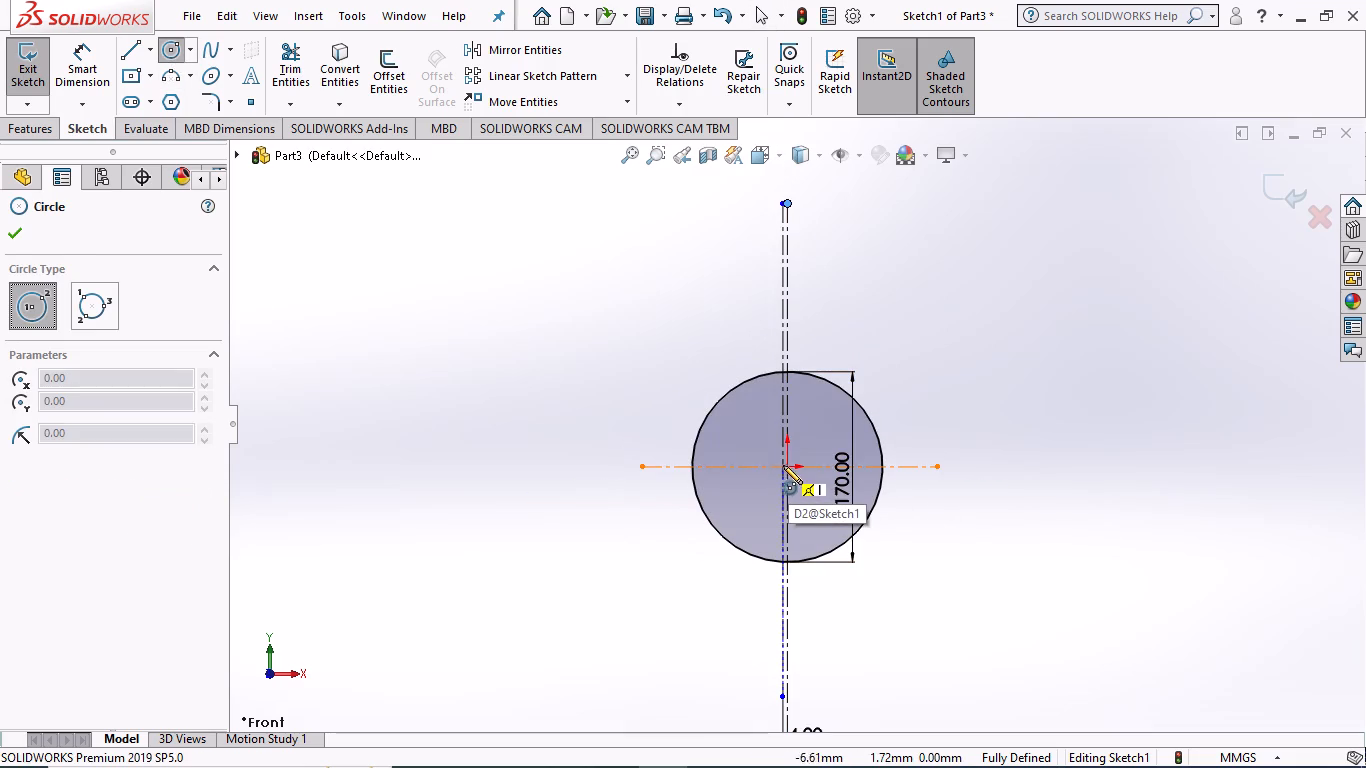
pyautogui.click(790, 468)
pyautogui.click(899, 549)
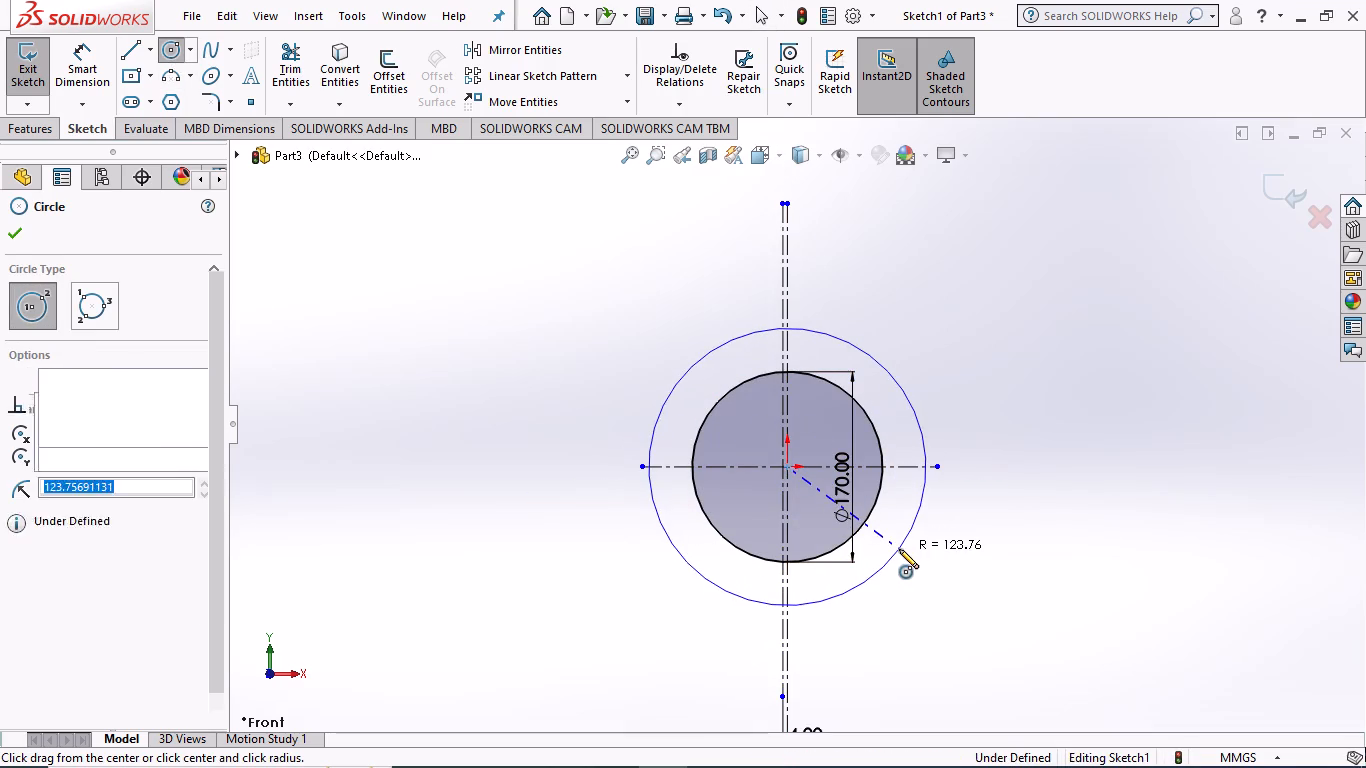
pyautogui.click(87, 62)
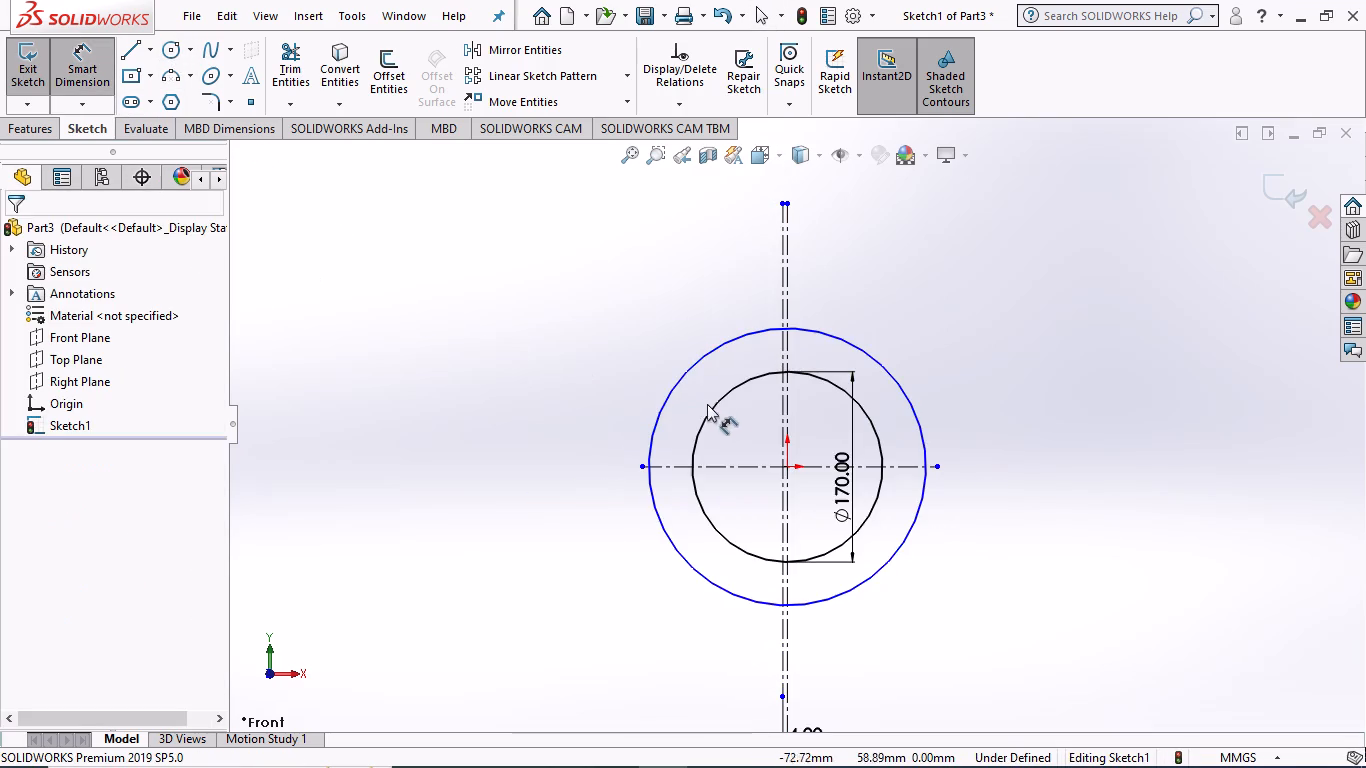
pyautogui.click(712, 405)
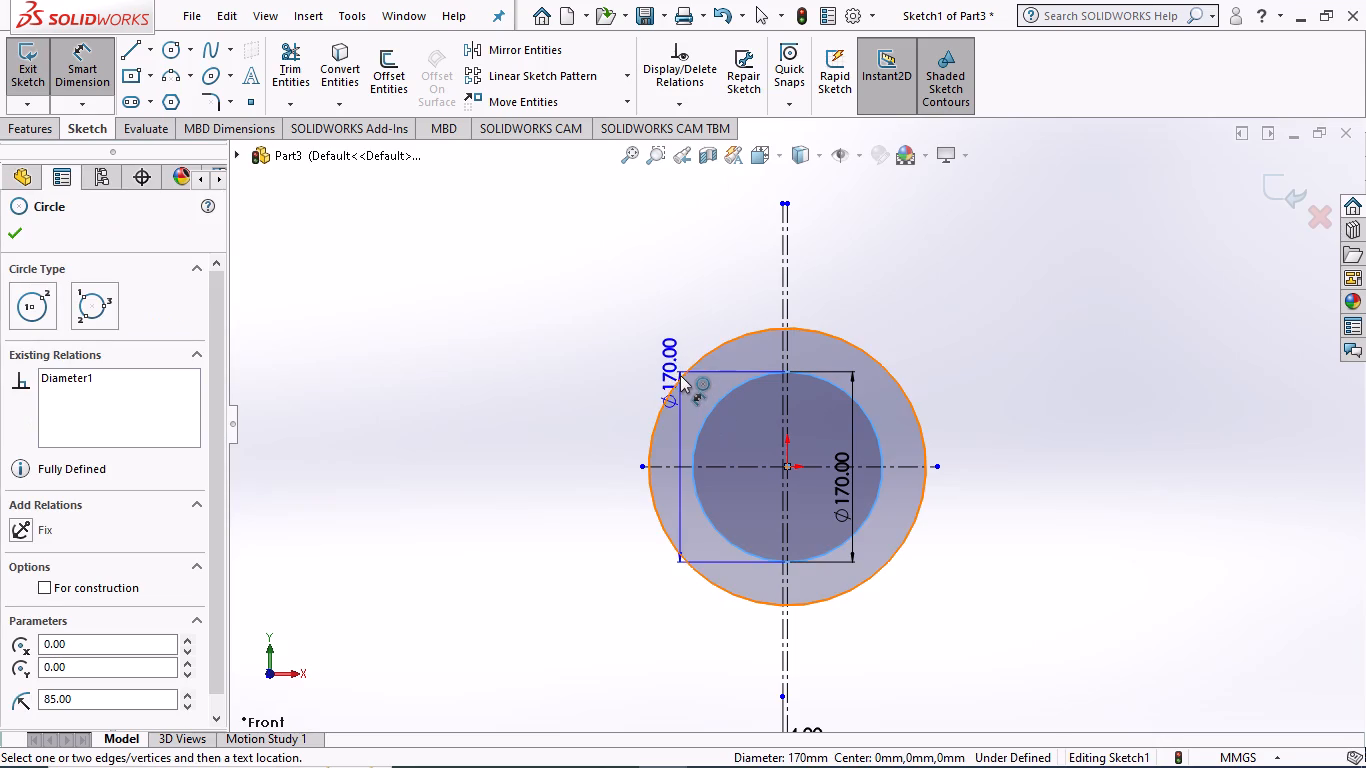
pyautogui.click(684, 370)
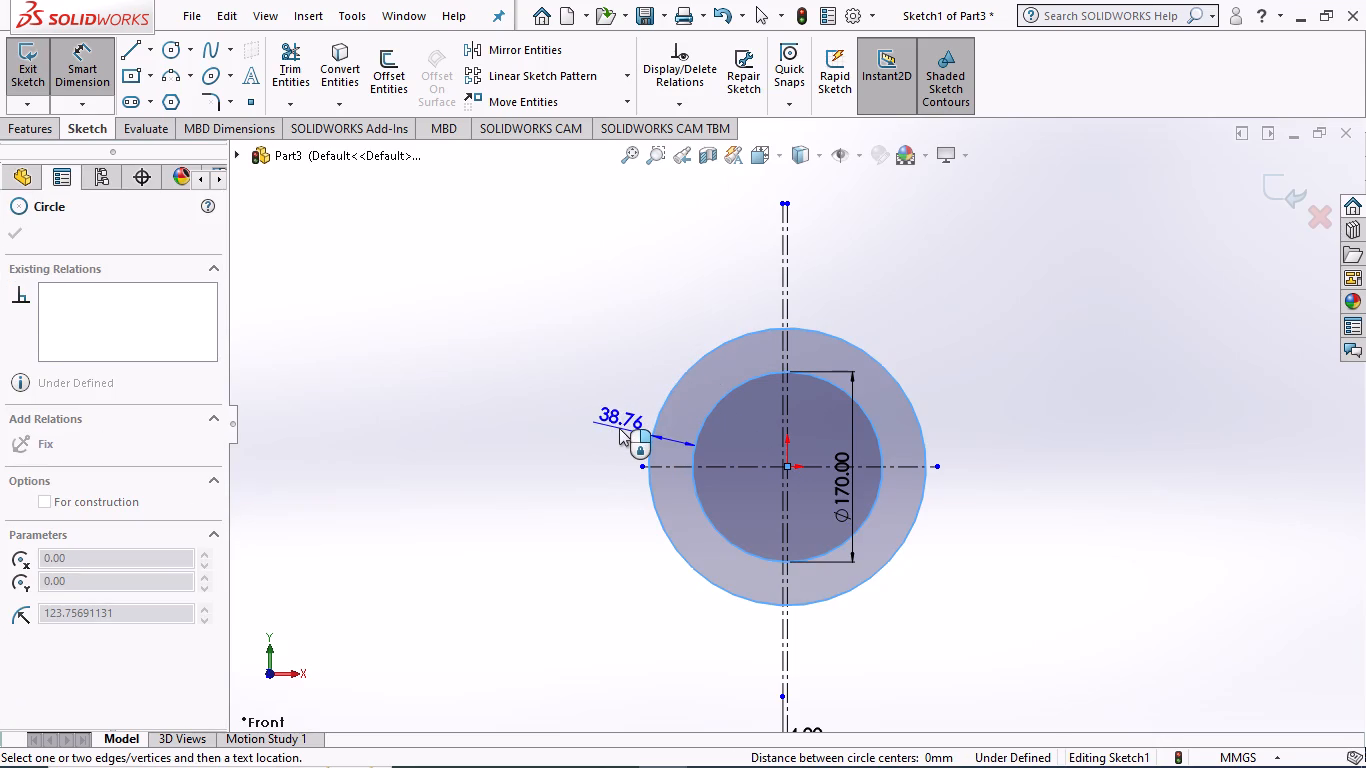
pyautogui.click(619, 428)
pyautogui.press('6')
pyautogui.press('Return')
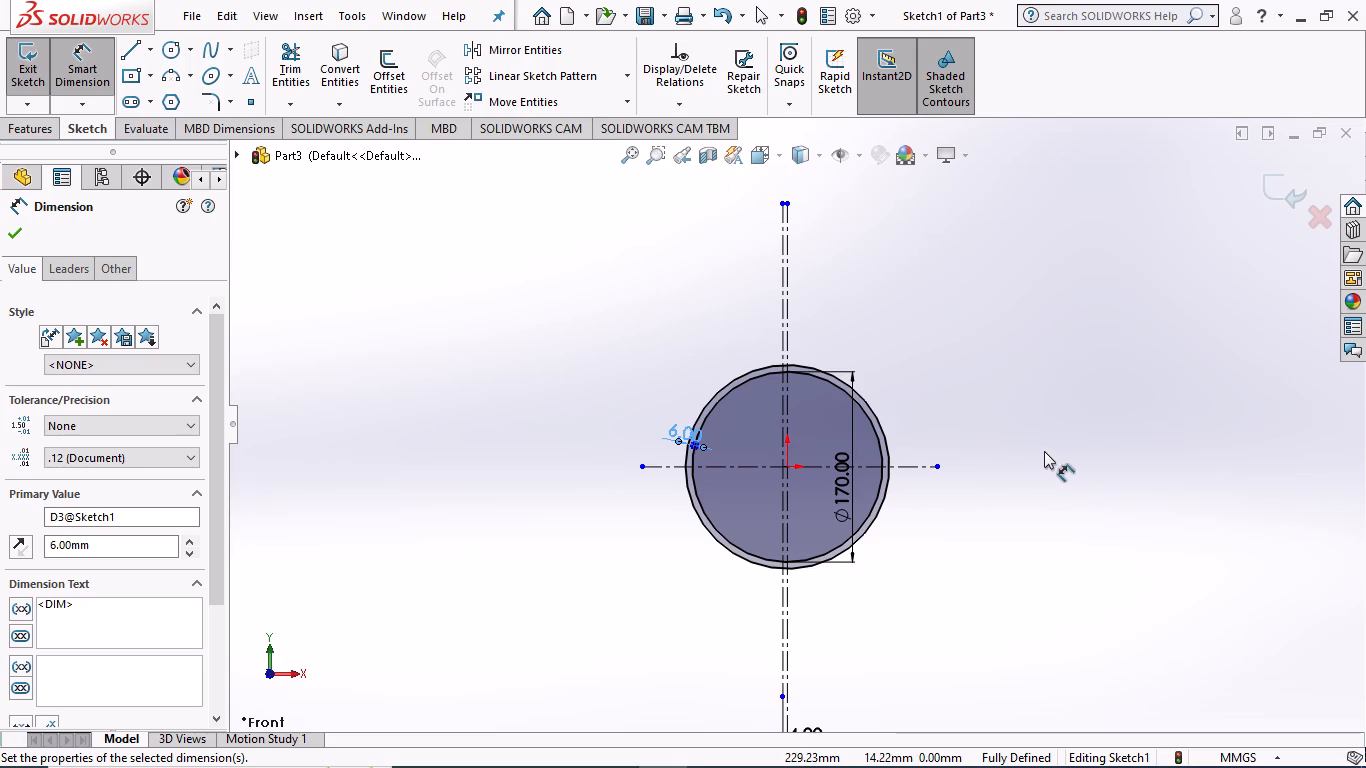
# Set the gap between the two concentric circles to 24 mm.
pyautogui.doubleClick(681, 430)
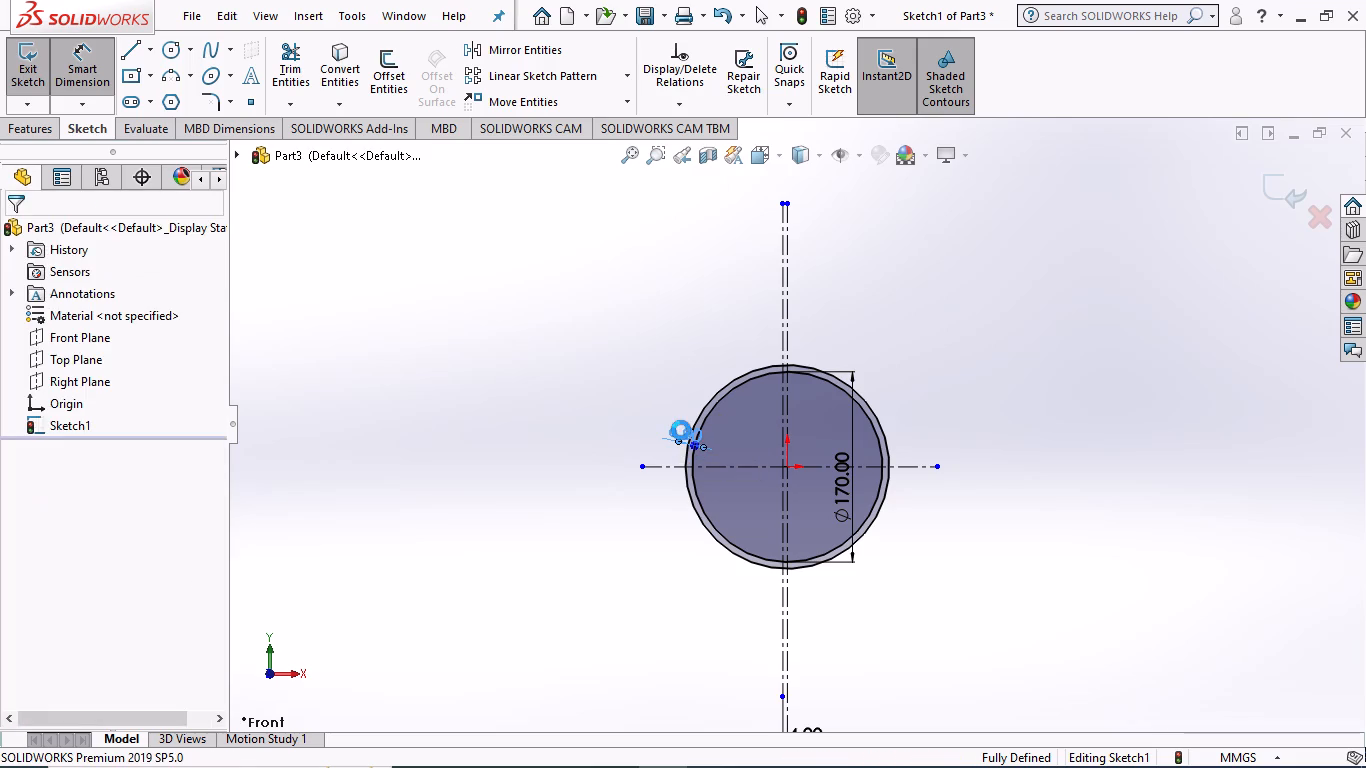
pyautogui.write('24')
pyautogui.press('Return')
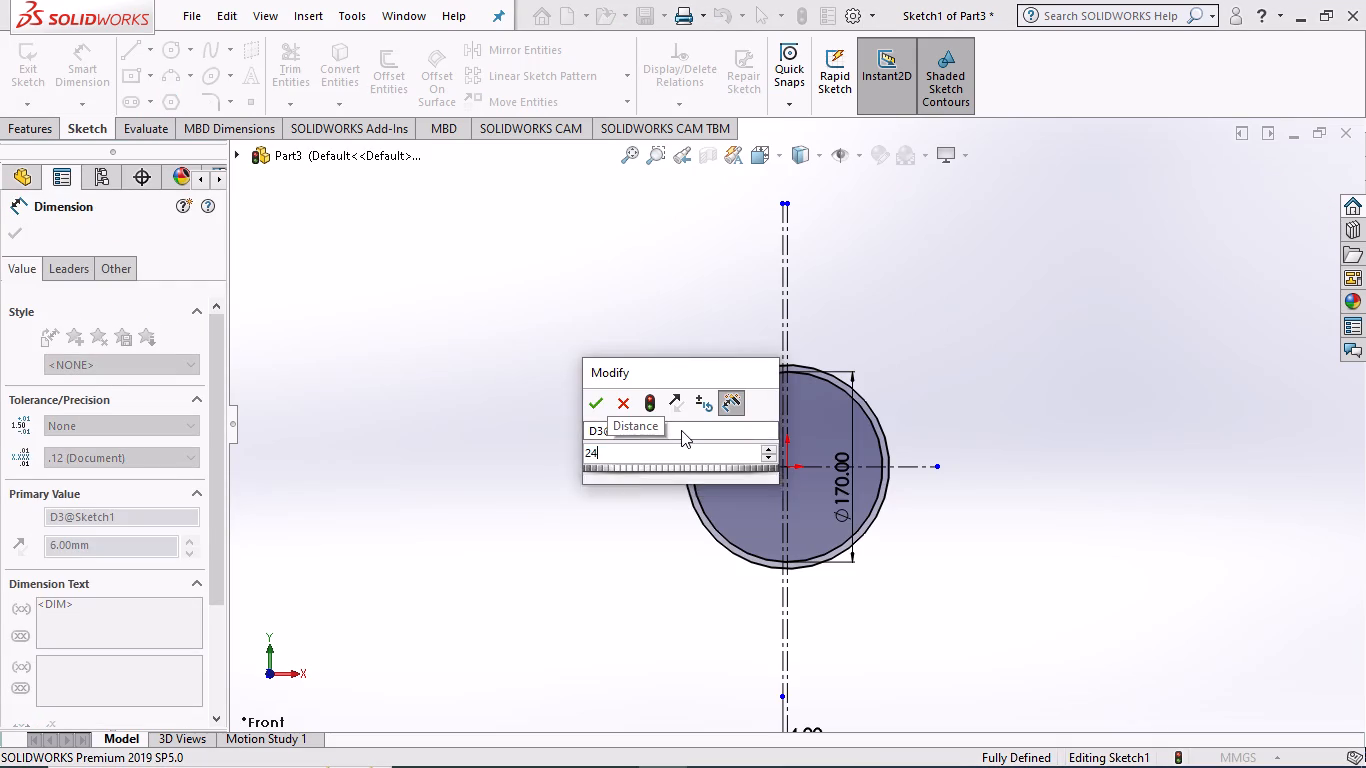
pyautogui.scroll(-1, 762, 417)
pyautogui.scroll(3, 771, 409)
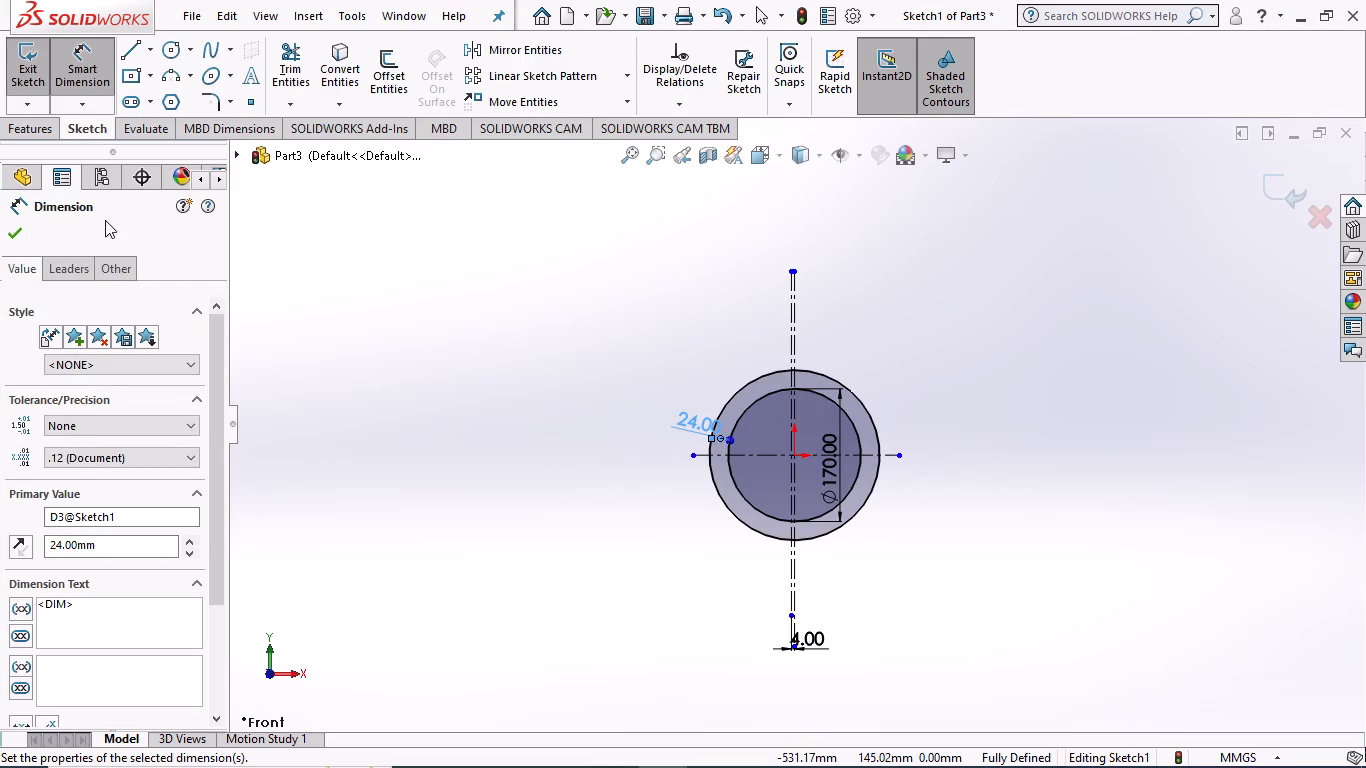
pyautogui.click(10, 231)
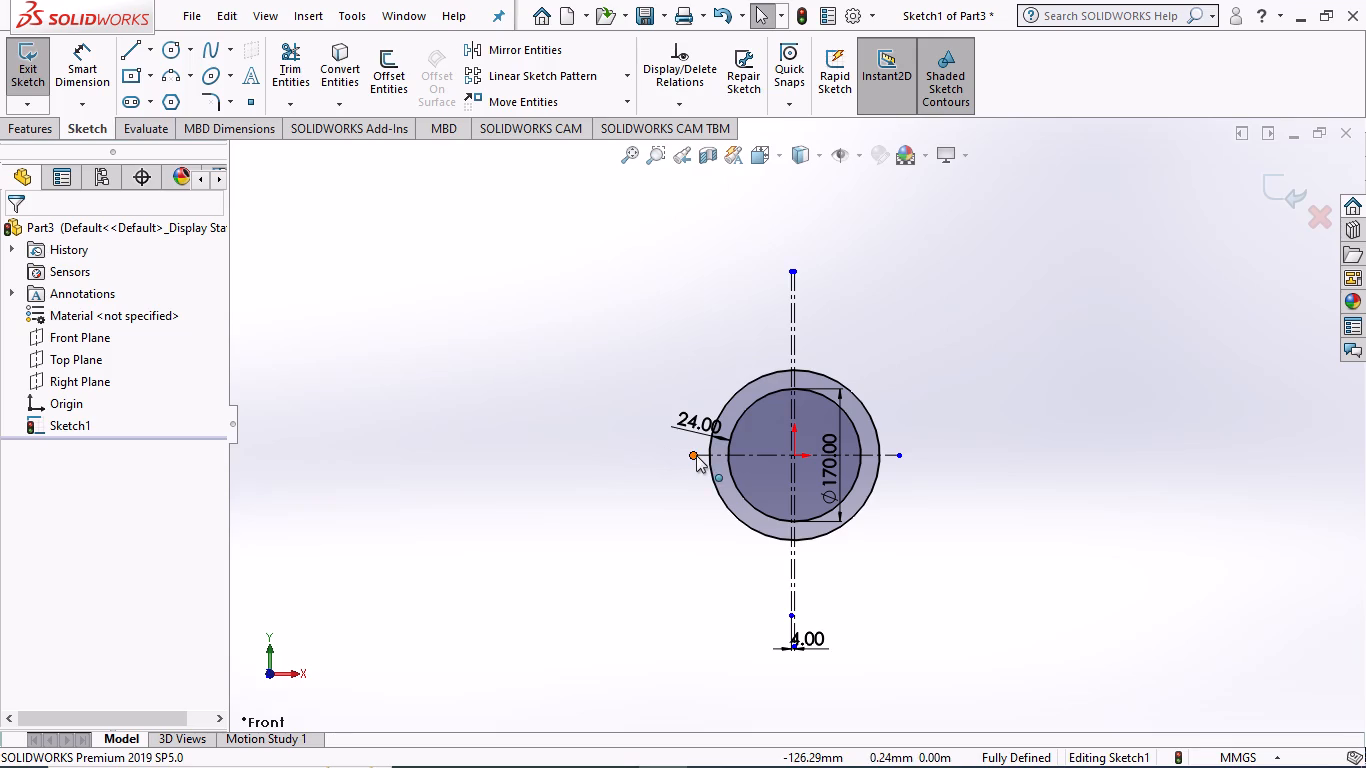
# Extend the horizontal centerline's negative X end to about X -508 mm.
pyautogui.moveTo(696, 455); pyautogui.dragTo(398, 410)
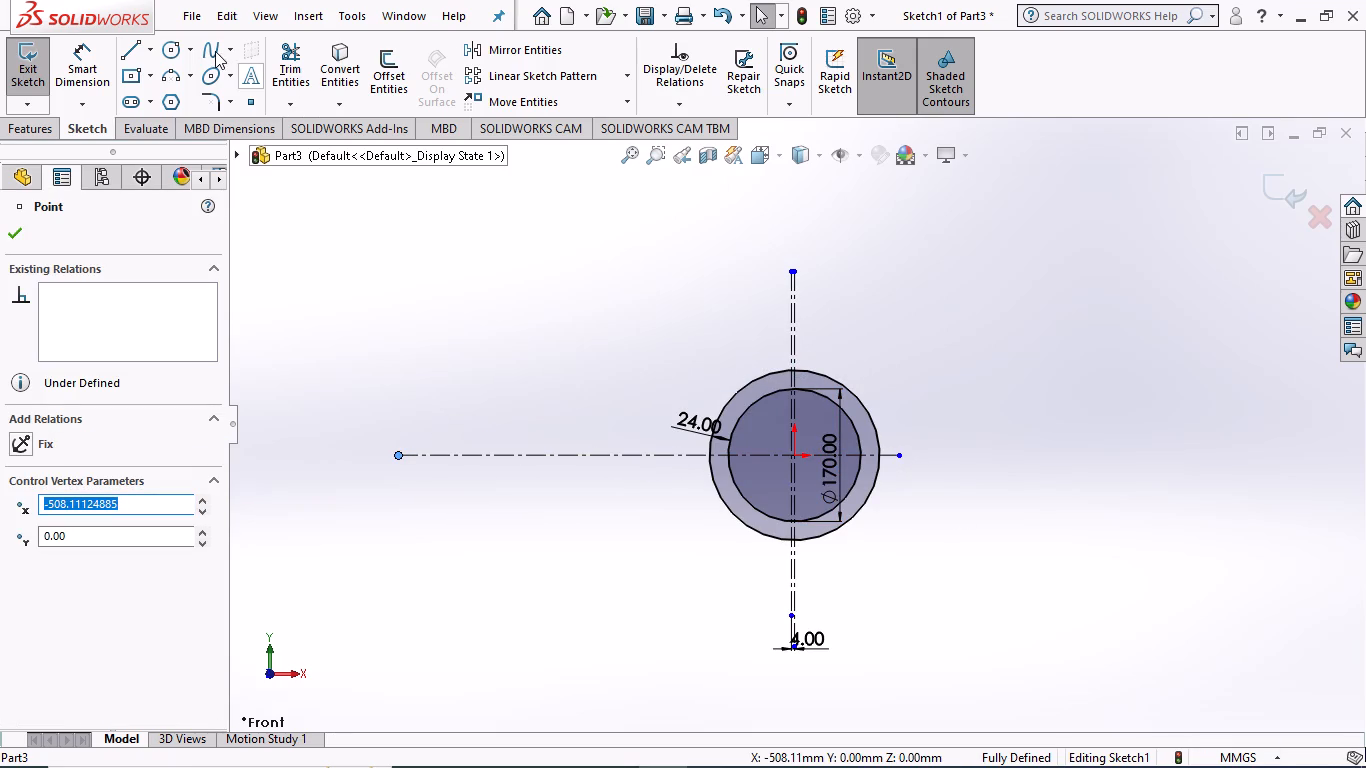
# Trim away the positive X halves of both circles up to the vertical centerline through the origin.
pyautogui.click(284, 58)
pyautogui.scroll(-3, 796, 382)
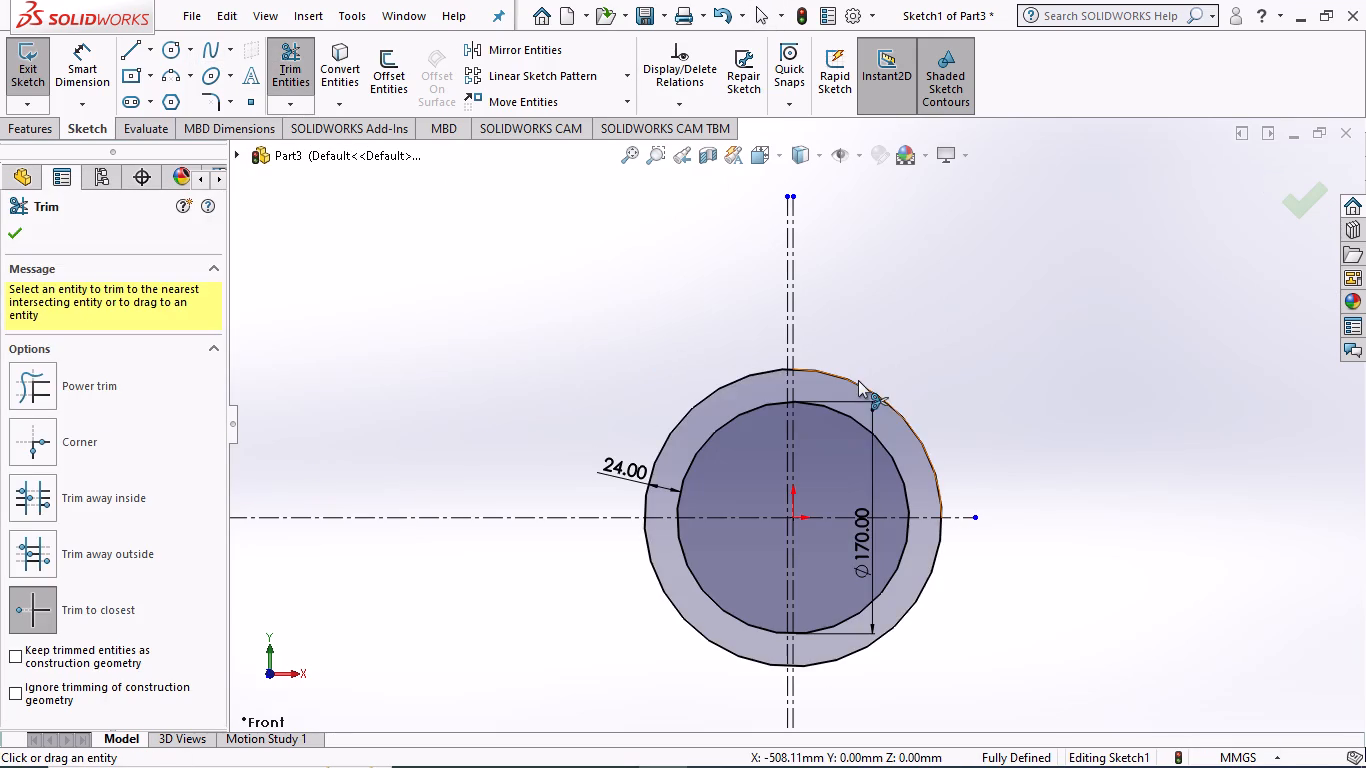
pyautogui.click(850, 377)
pyautogui.click(841, 410)
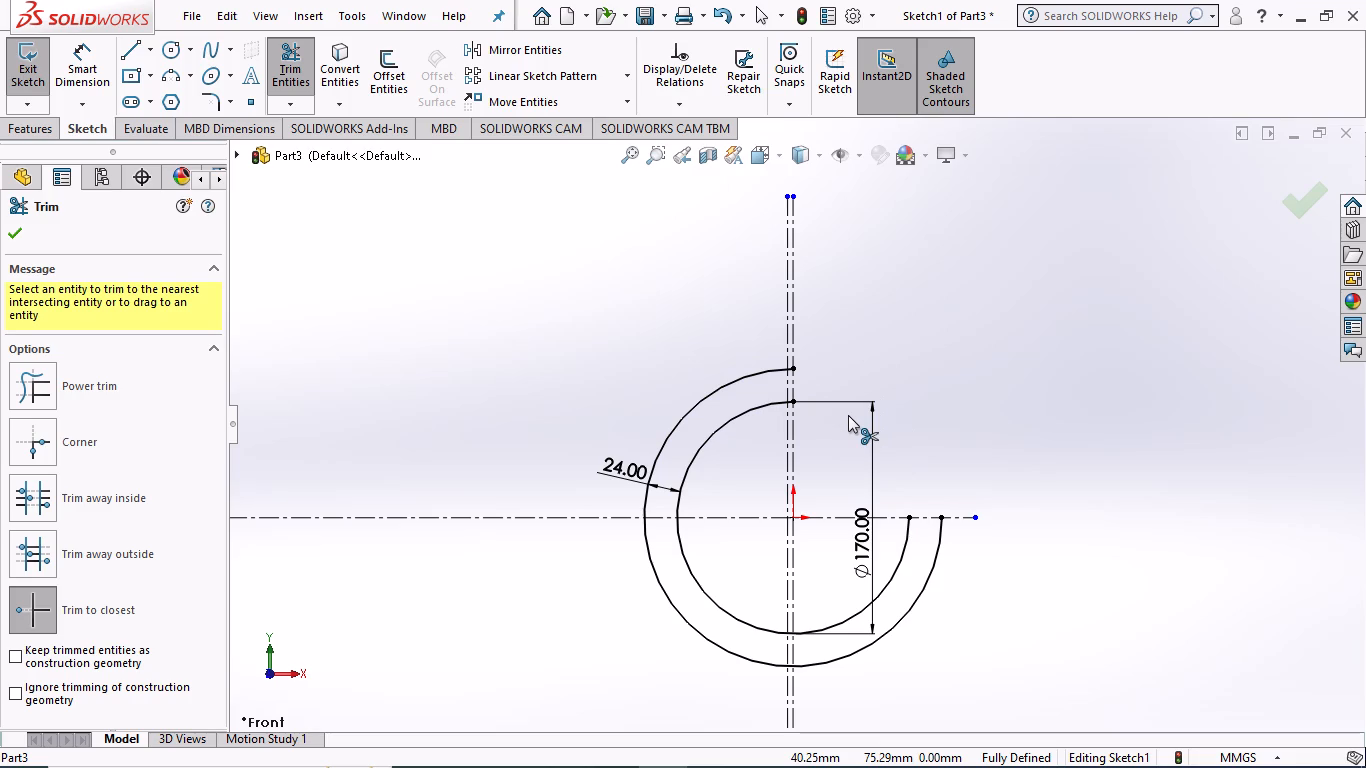
pyautogui.click(935, 553)
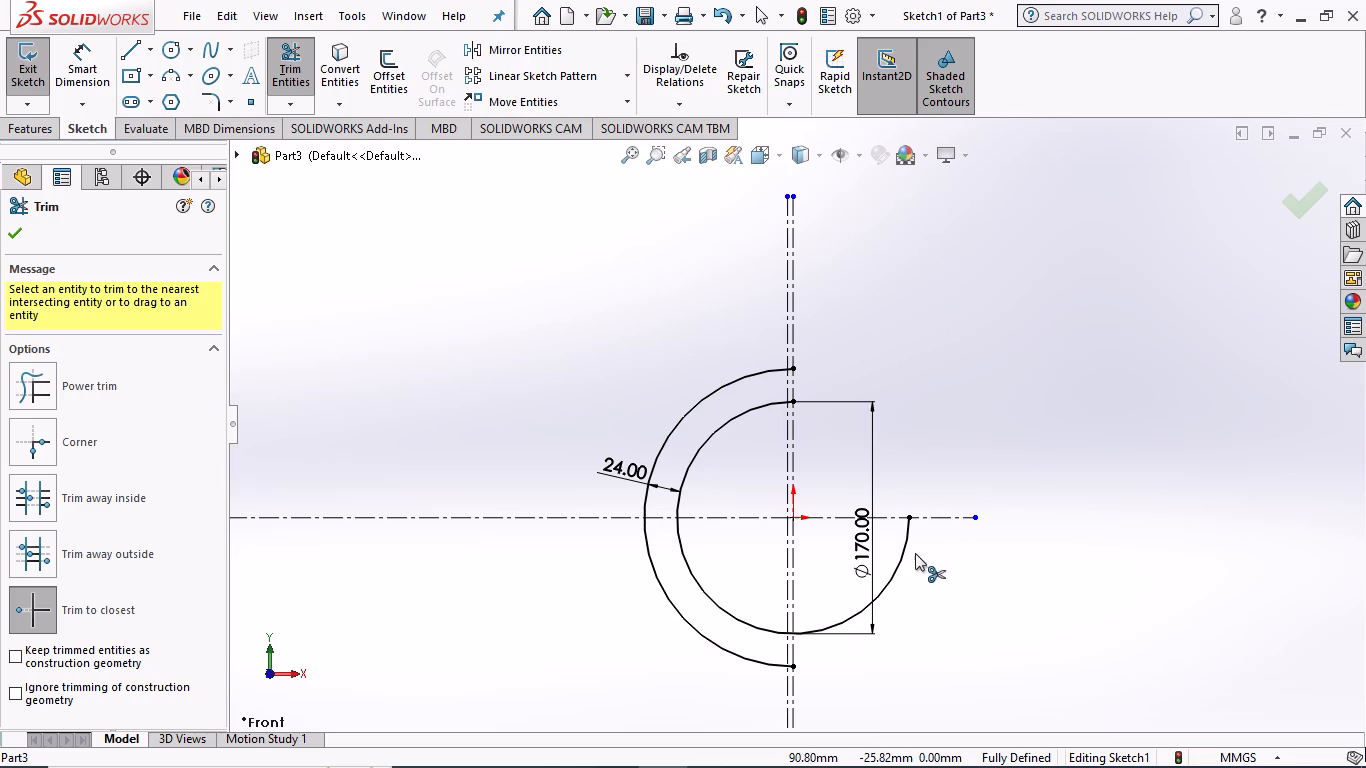
pyautogui.click(906, 549)
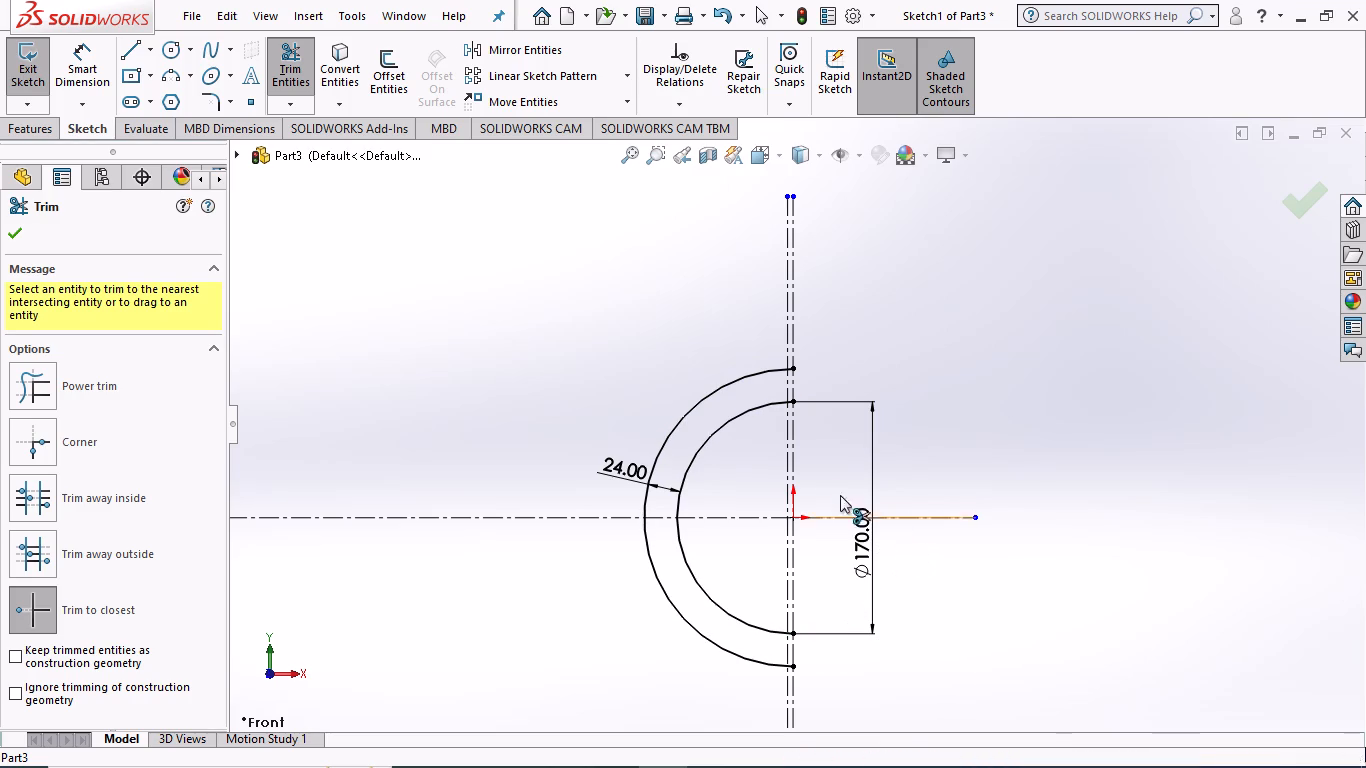
# Trim the short upper and lower ends of both arcs between the two vertical centerlines, so they end on the offset centerline.
pyautogui.scroll(-6, 753, 366)
pyautogui.click(837, 382)
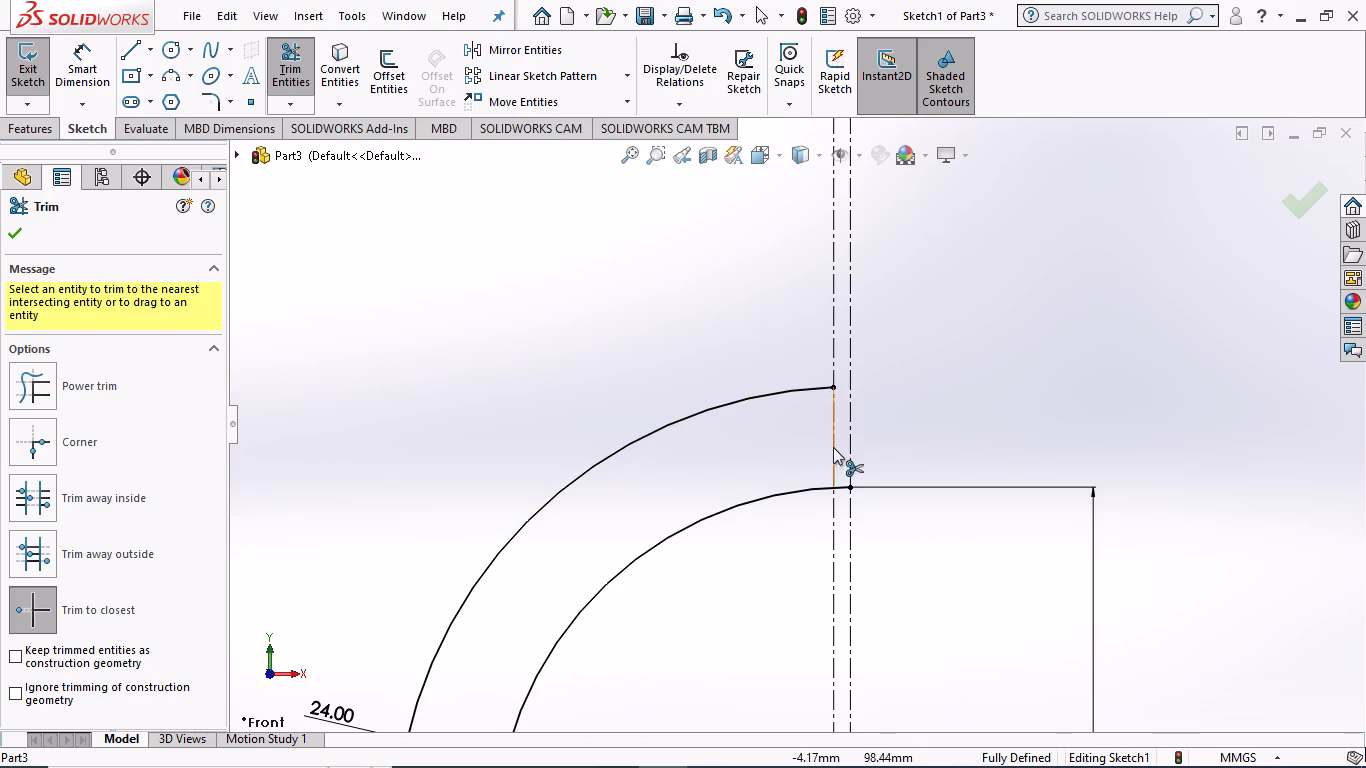
pyautogui.click(840, 481)
pyautogui.click(840, 485)
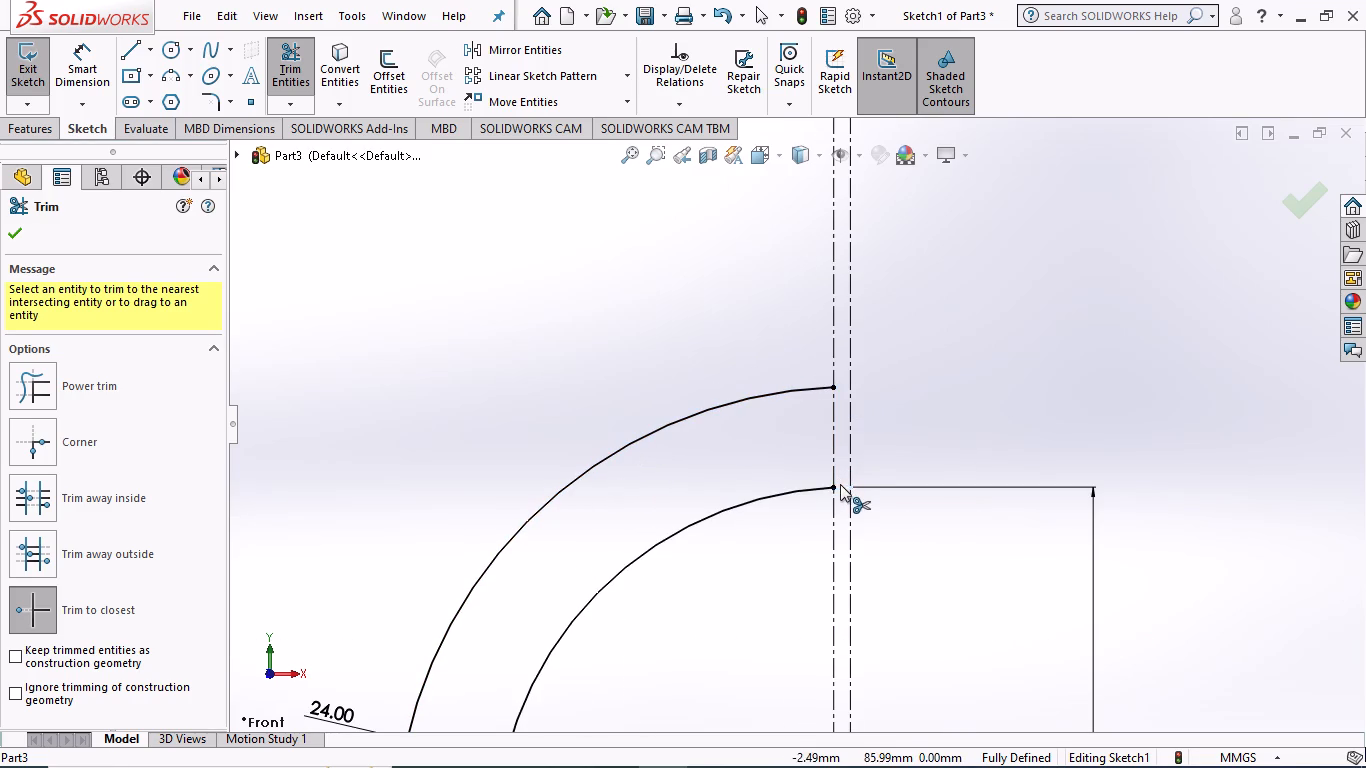
pyautogui.scroll(10, 838, 503)
pyautogui.scroll(-4, 780, 623)
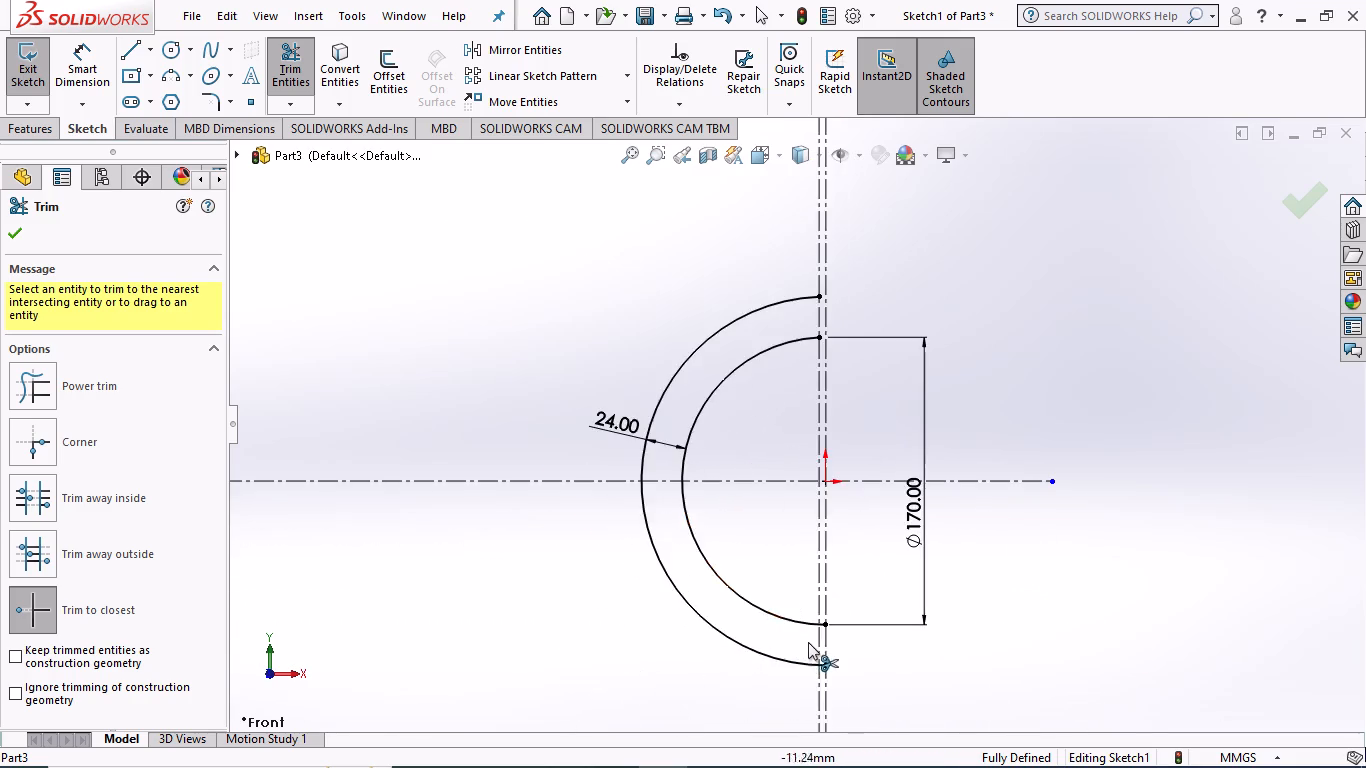
pyautogui.scroll(-4, 808, 642)
pyautogui.scroll(-3, 863, 557)
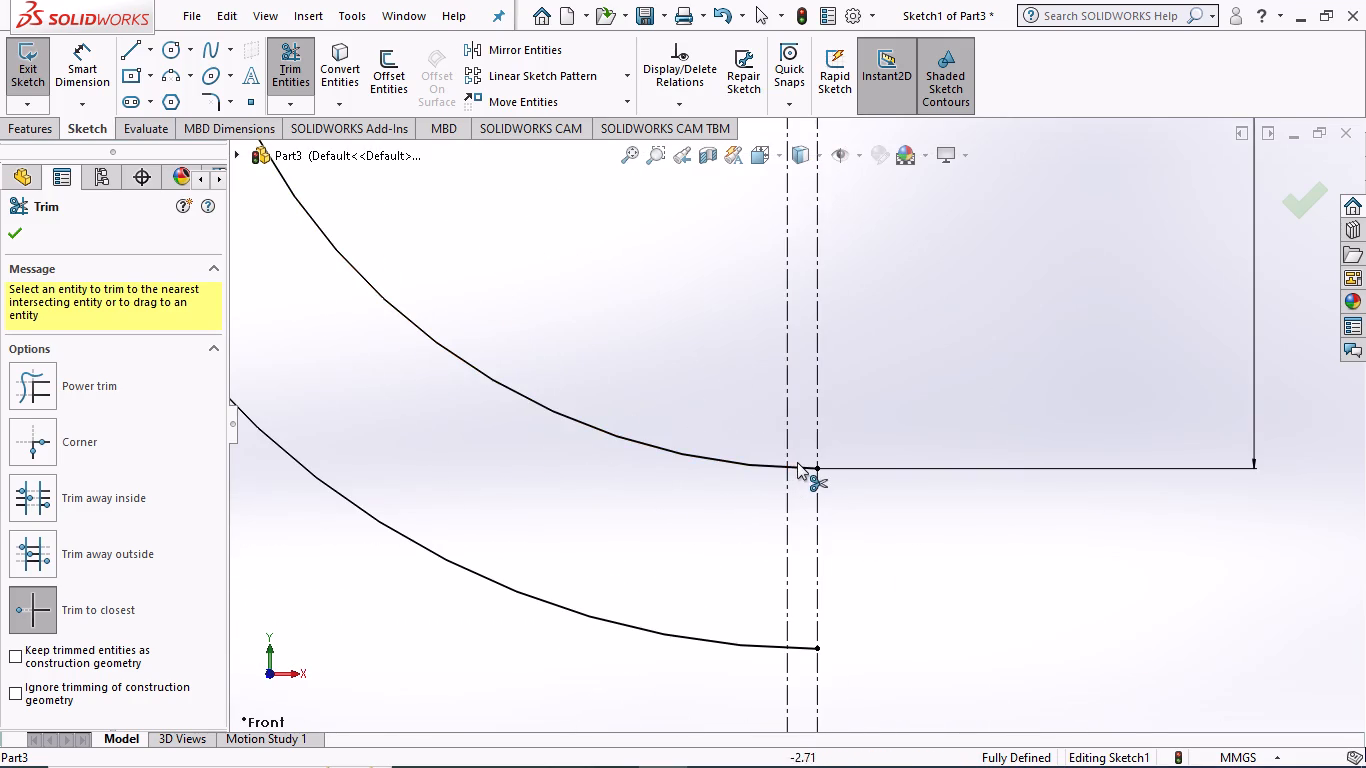
pyautogui.click(797, 462)
pyautogui.click(799, 466)
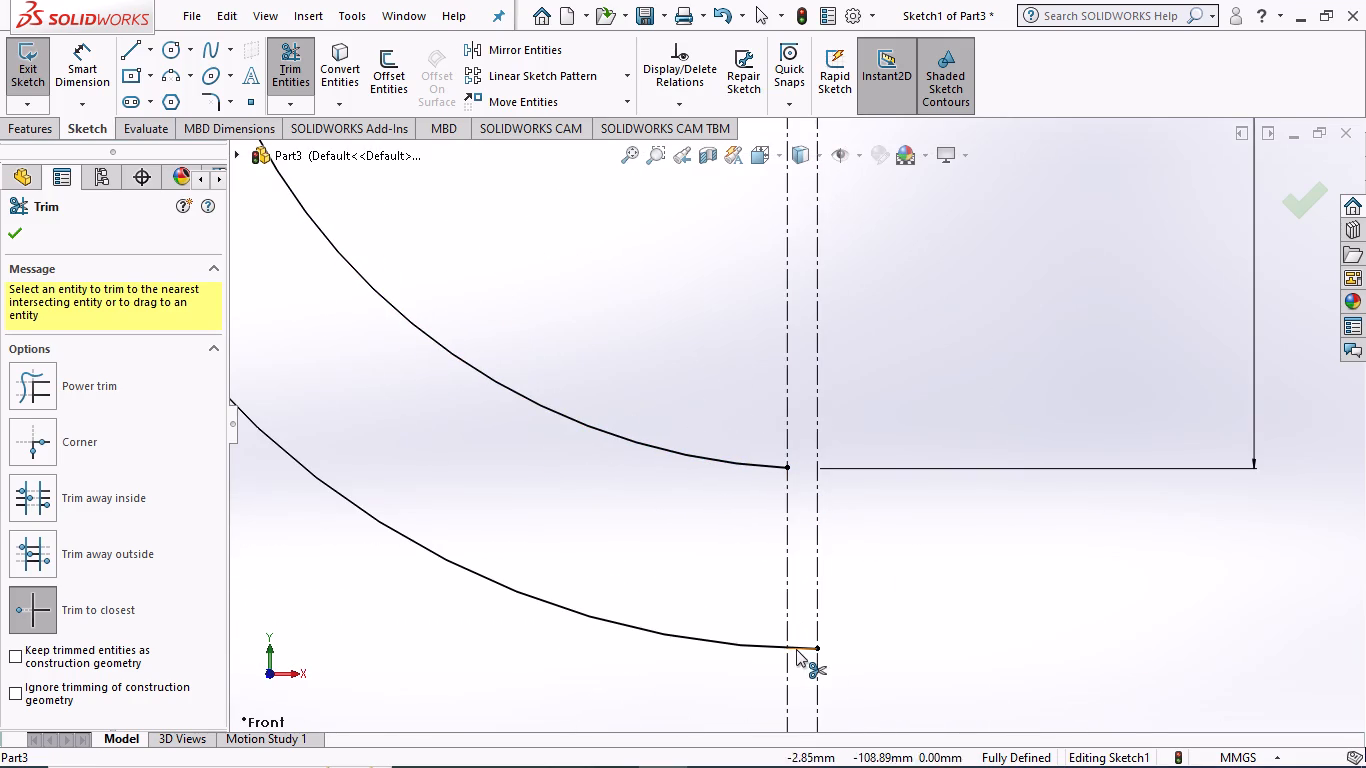
pyautogui.click(797, 649)
pyautogui.scroll(12, 742, 552)
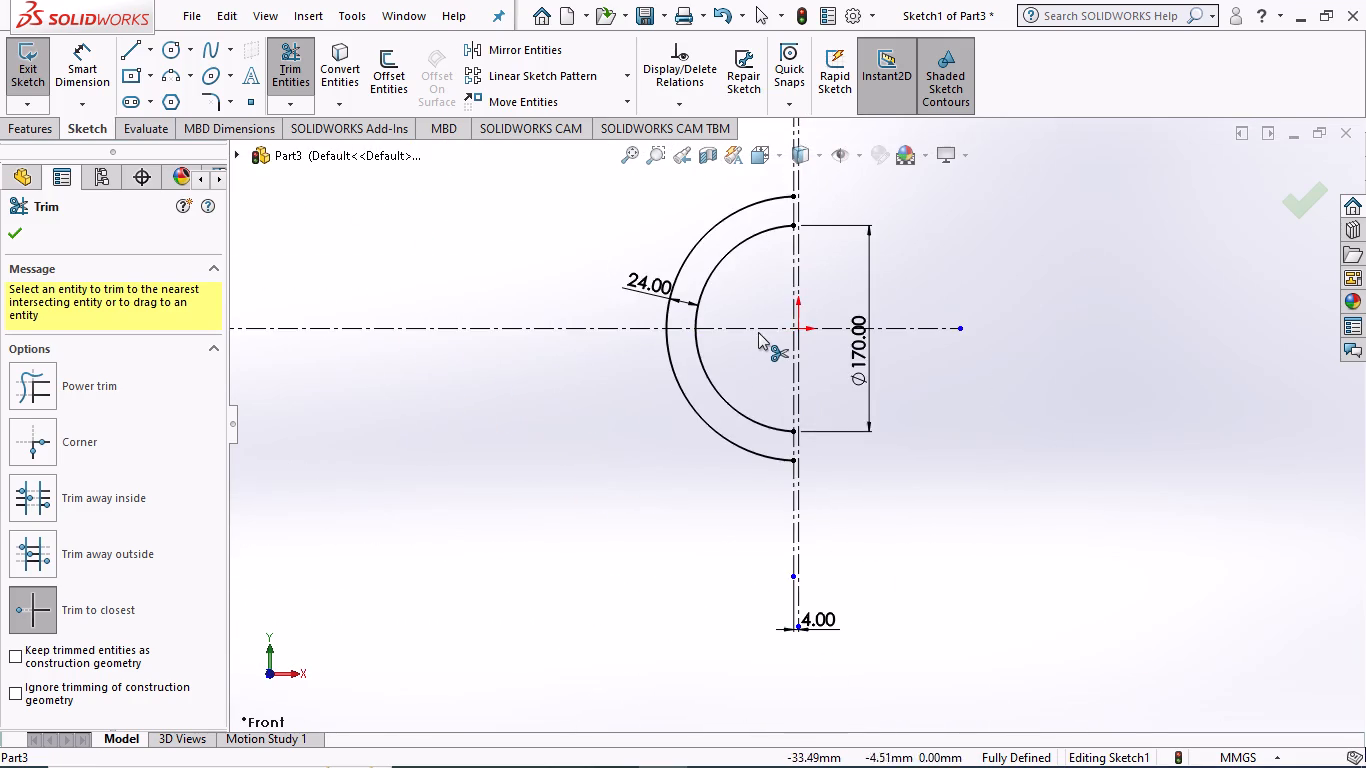
pyautogui.scroll(-4, 761, 323)
pyautogui.scroll(5, 769, 301)
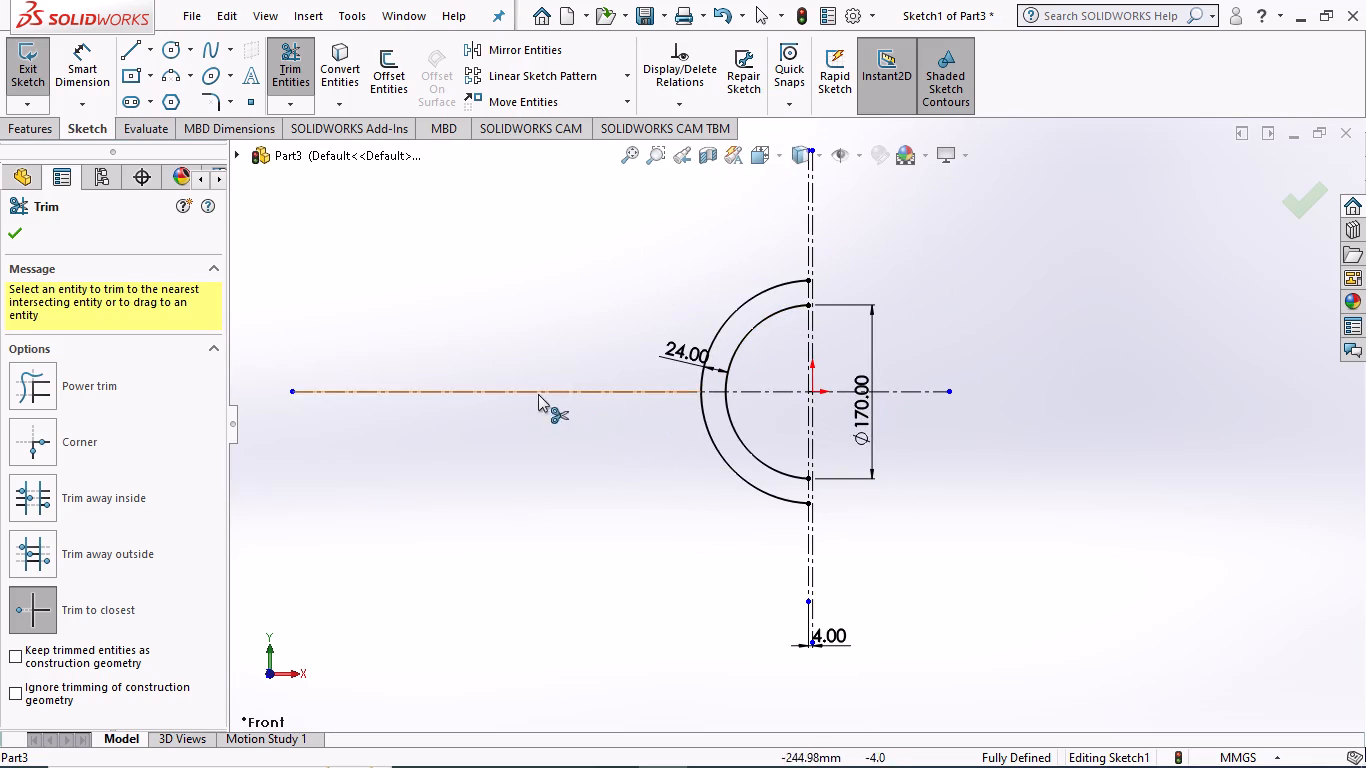
pyautogui.click(10, 233)
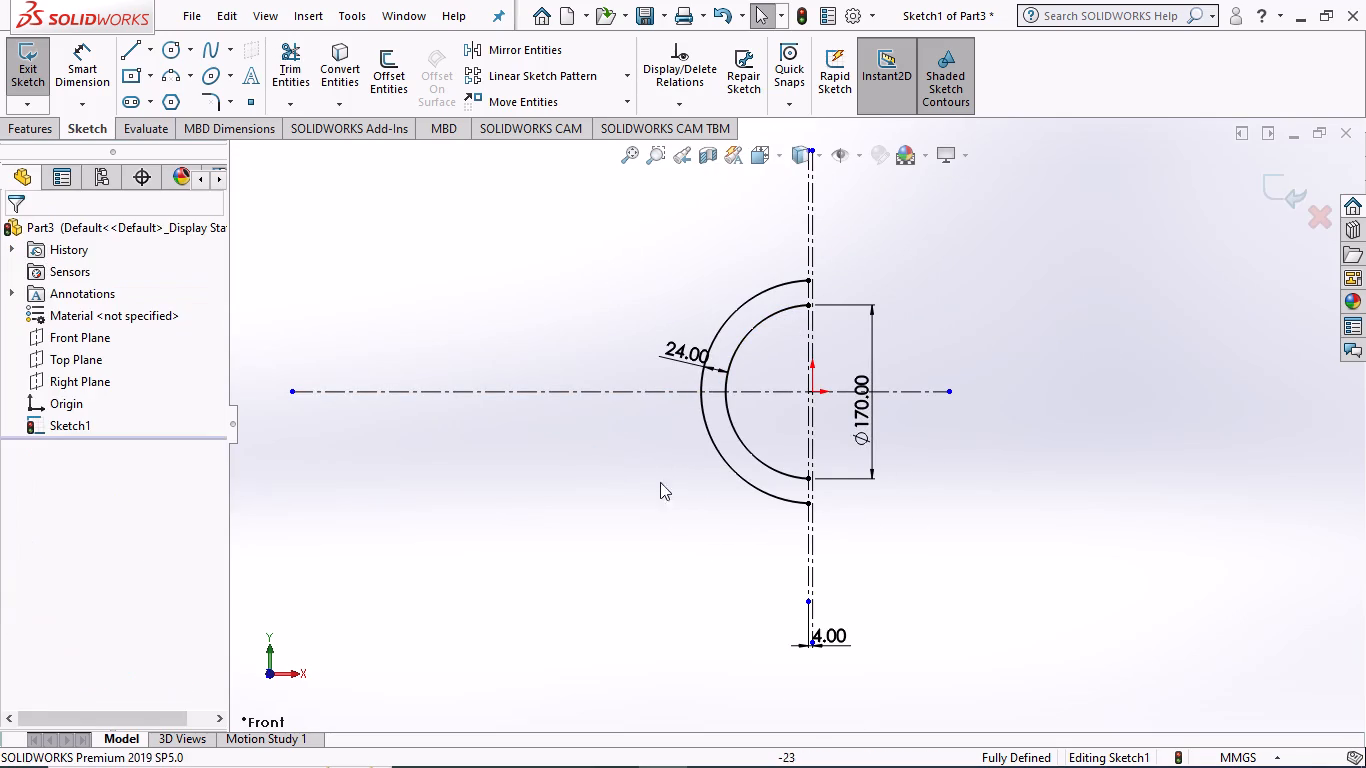
# Sketch three lines from the inner arc's lower endpoint: down the offset centerline, about 61 mm toward negative X, and a short way up below the outer arc.
pyautogui.scroll(-2, 728, 445)
pyautogui.scroll(2, 870, 437)
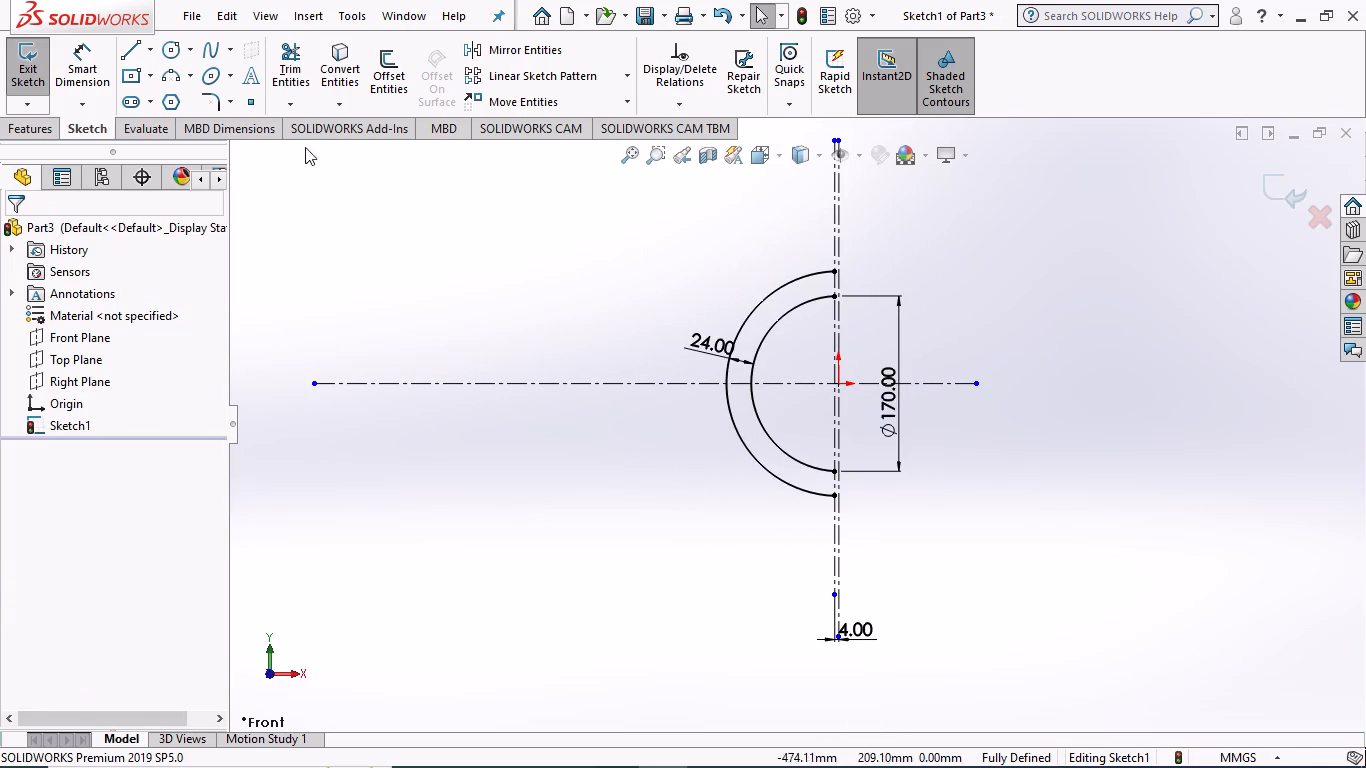
pyautogui.click(129, 50)
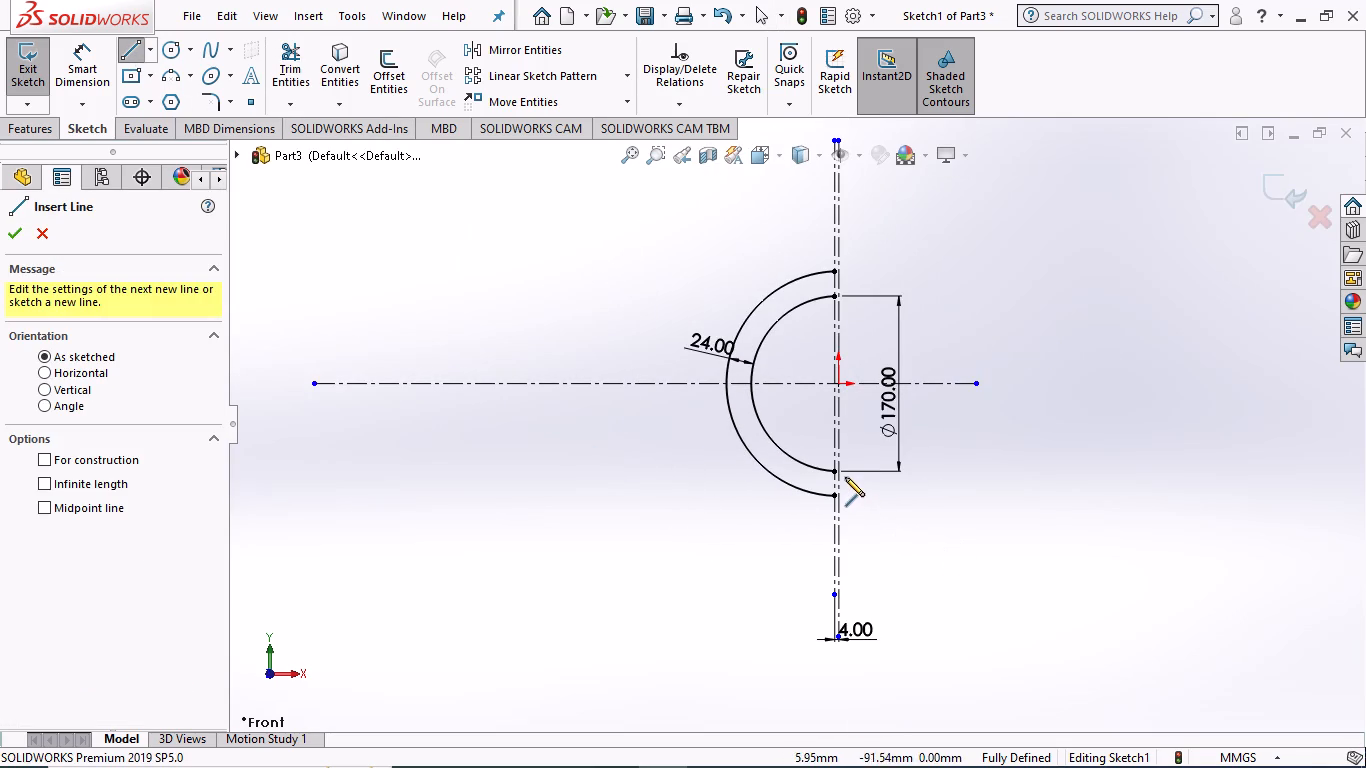
pyautogui.click(833, 473)
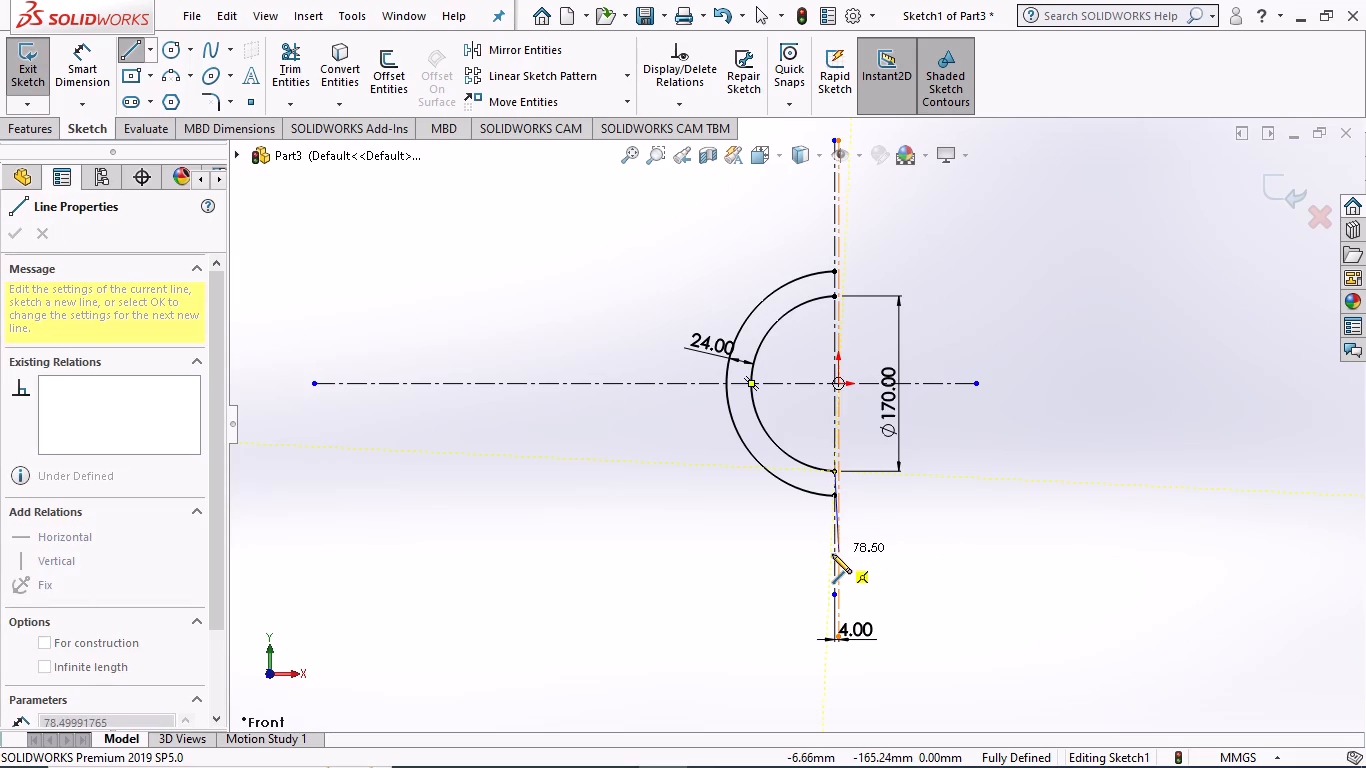
pyautogui.click(831, 555)
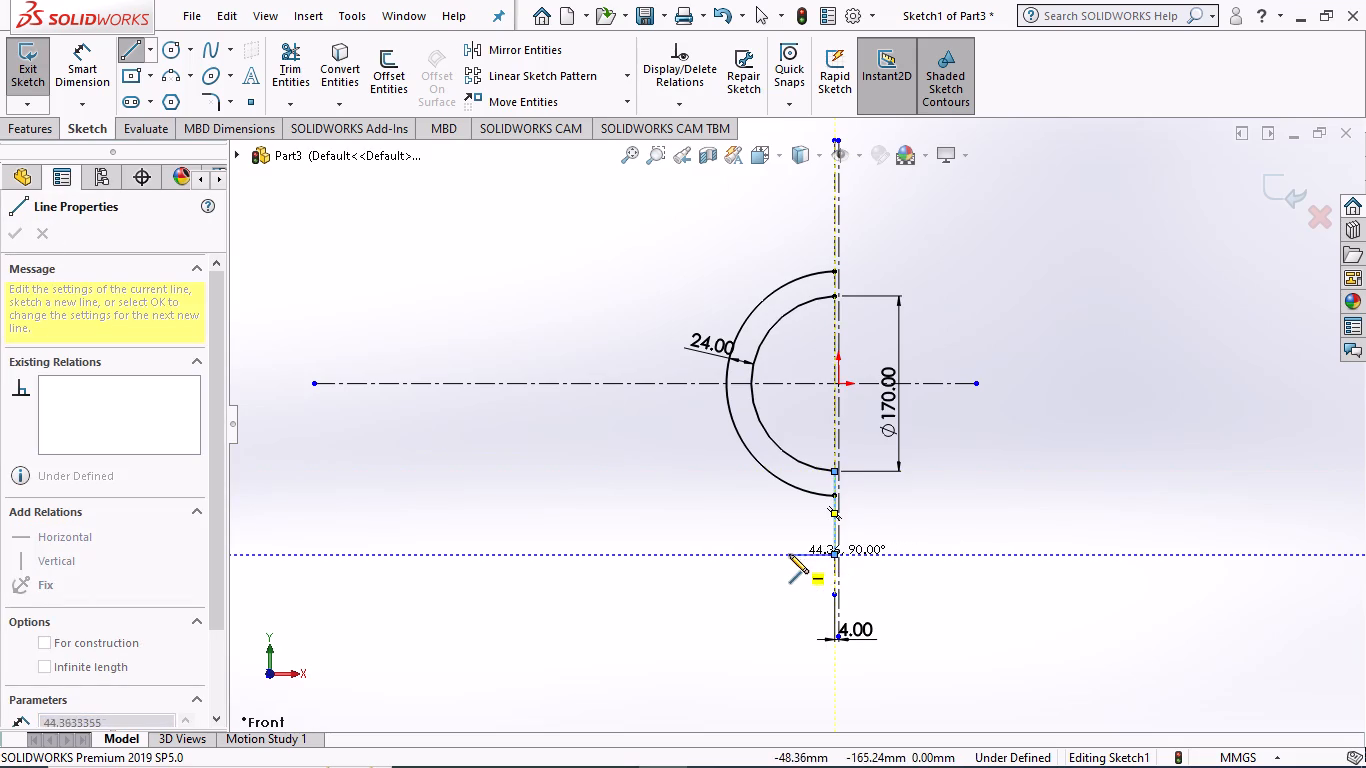
pyautogui.click(772, 553)
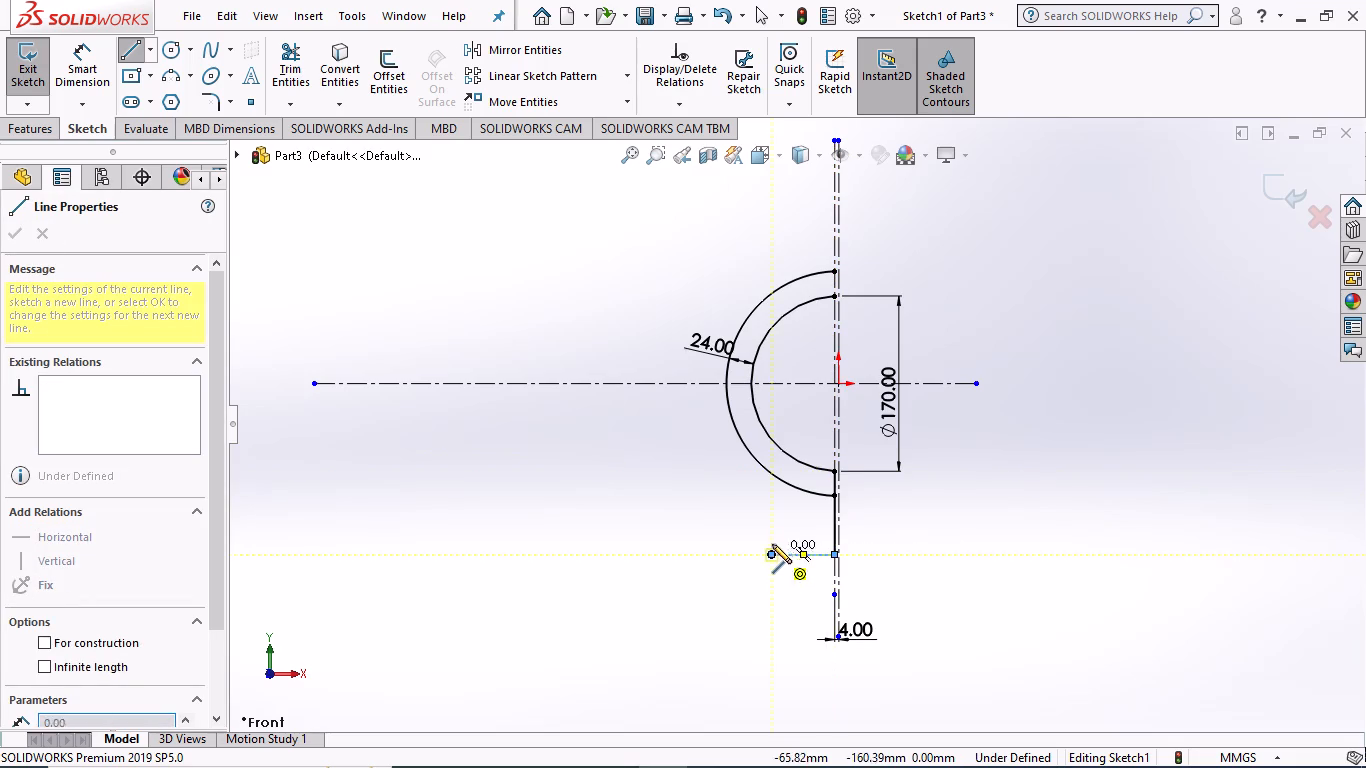
pyautogui.click(772, 518)
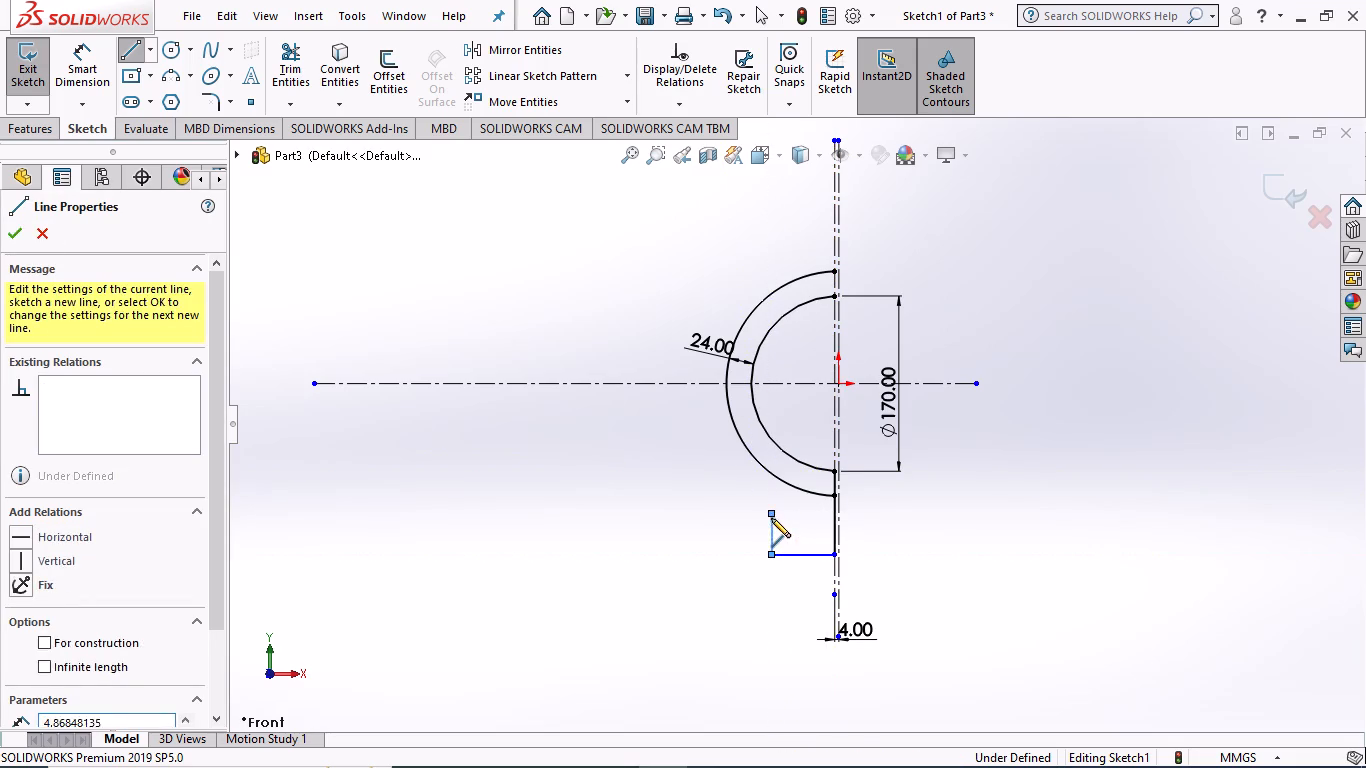
pyautogui.press('Escape')
# Dimension the horizontal line below the arcs to 55 mm and place its dimension text just below the line.
pyautogui.click(94, 66)
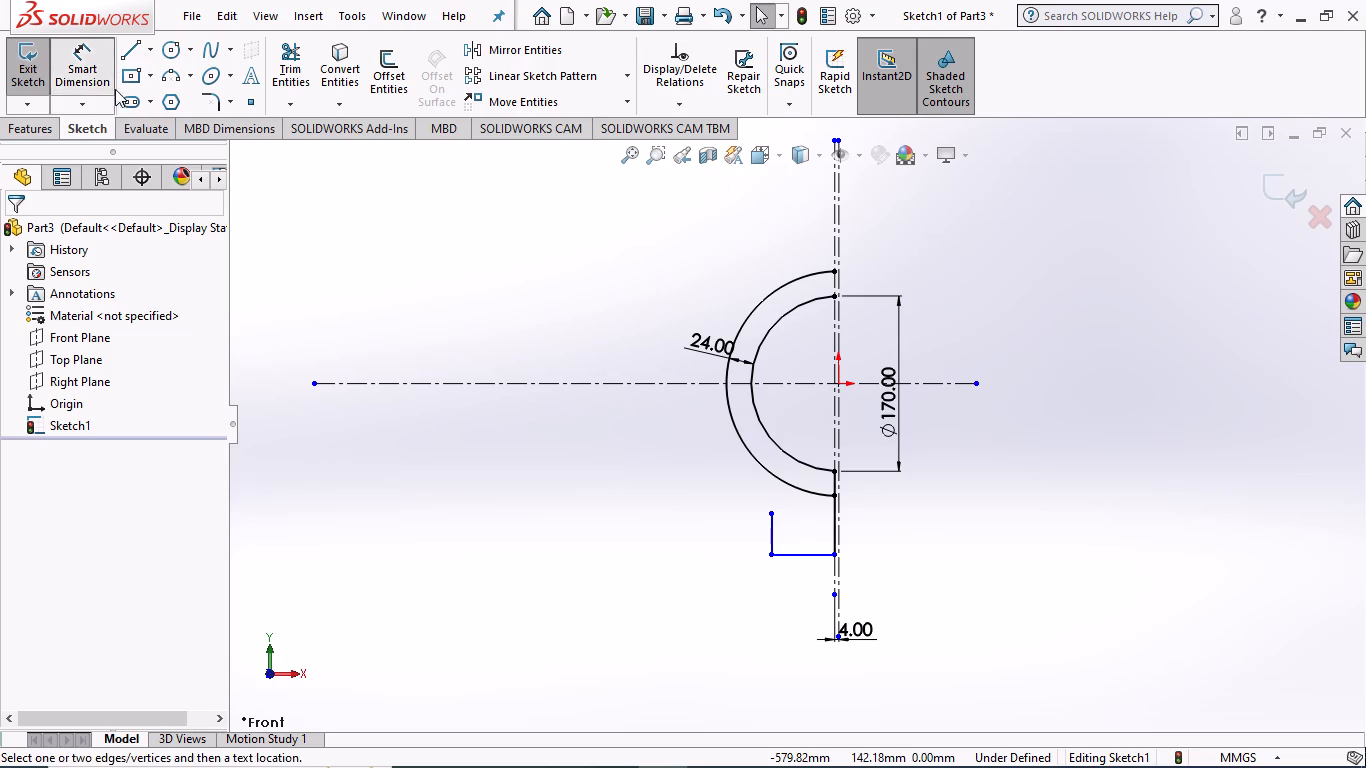
pyautogui.click(800, 554)
pyautogui.click(789, 587)
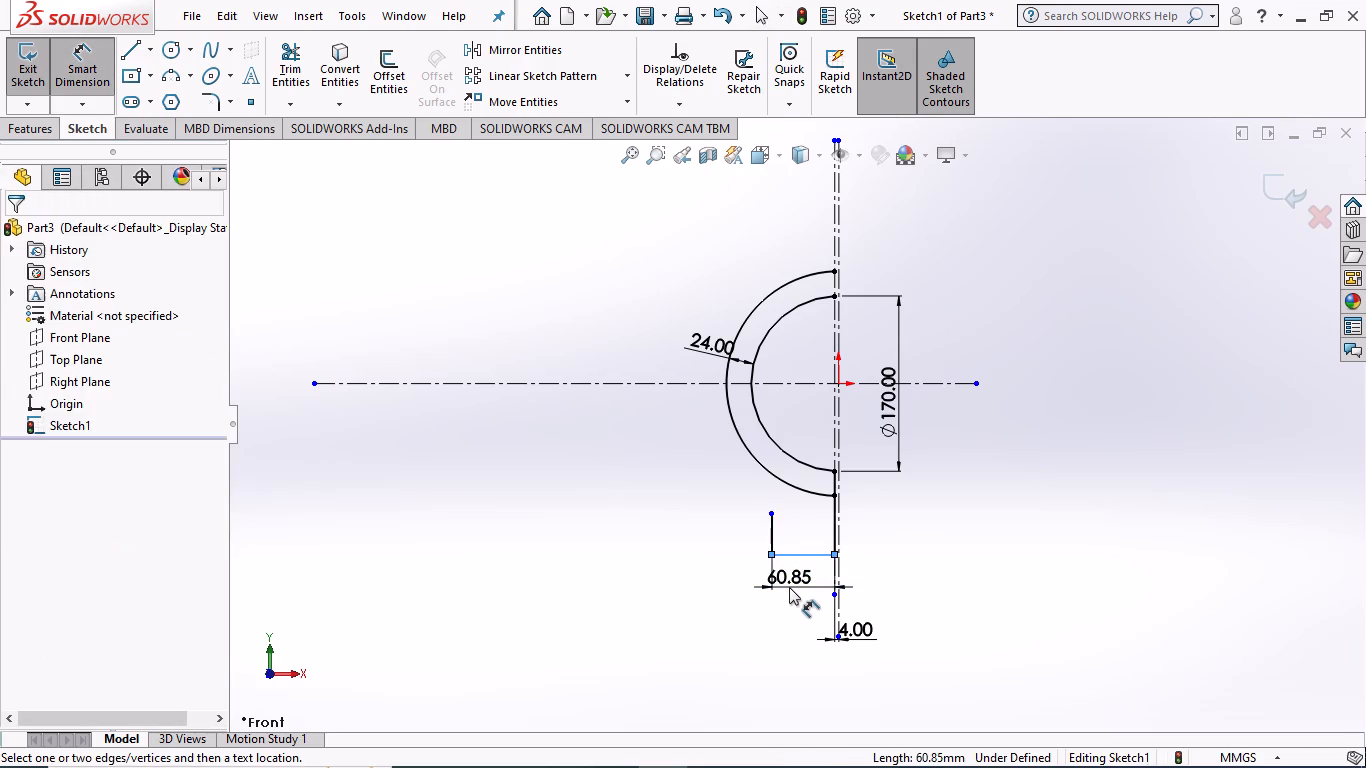
pyautogui.press('5')
pyautogui.press('5')
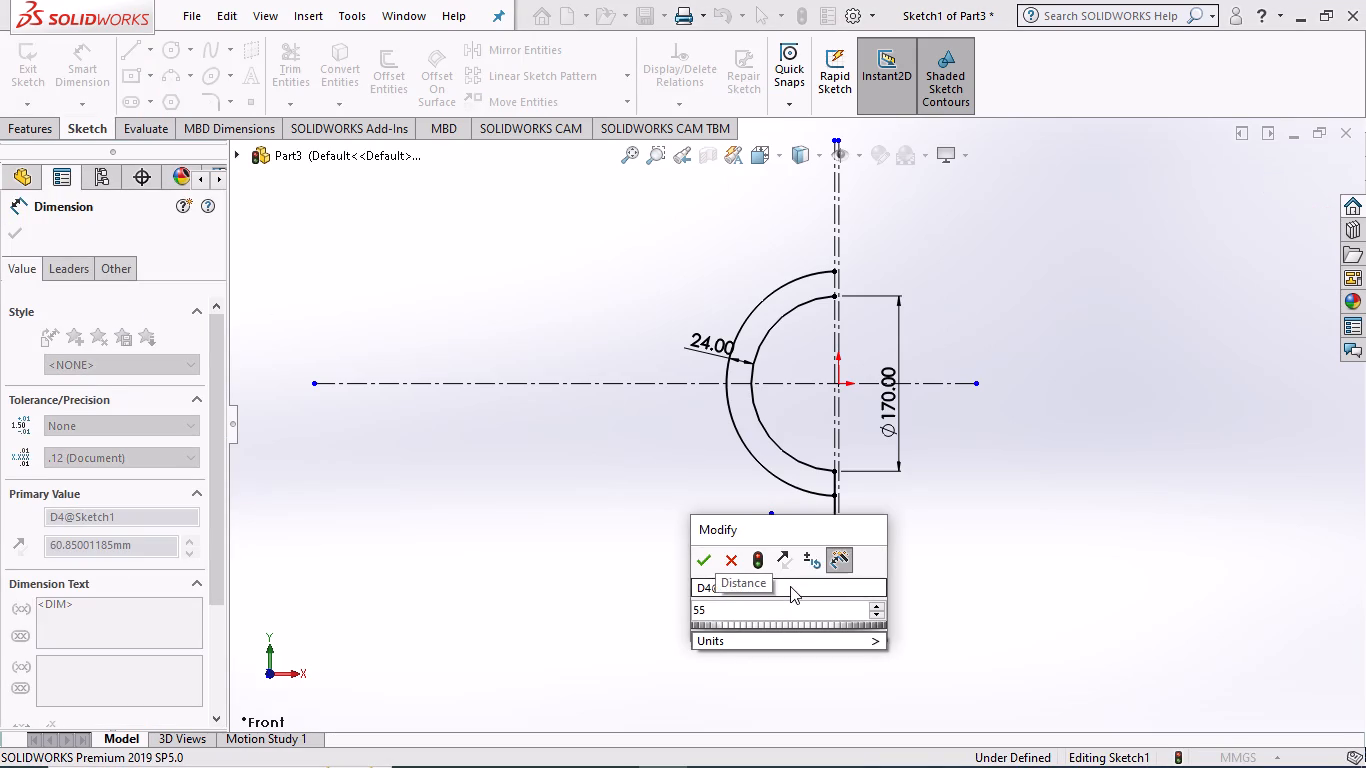
pyautogui.press('Return')
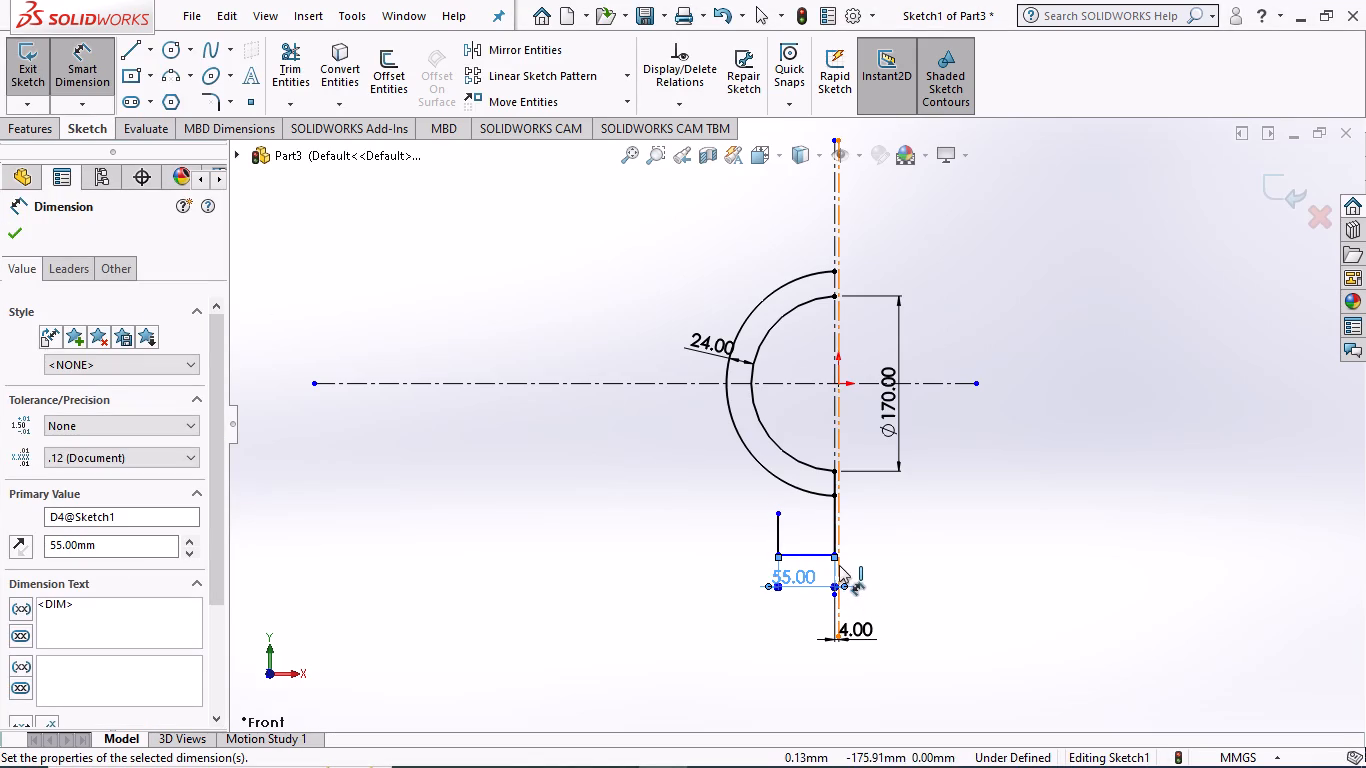
pyautogui.moveTo(792, 578); pyautogui.dragTo(802, 588)
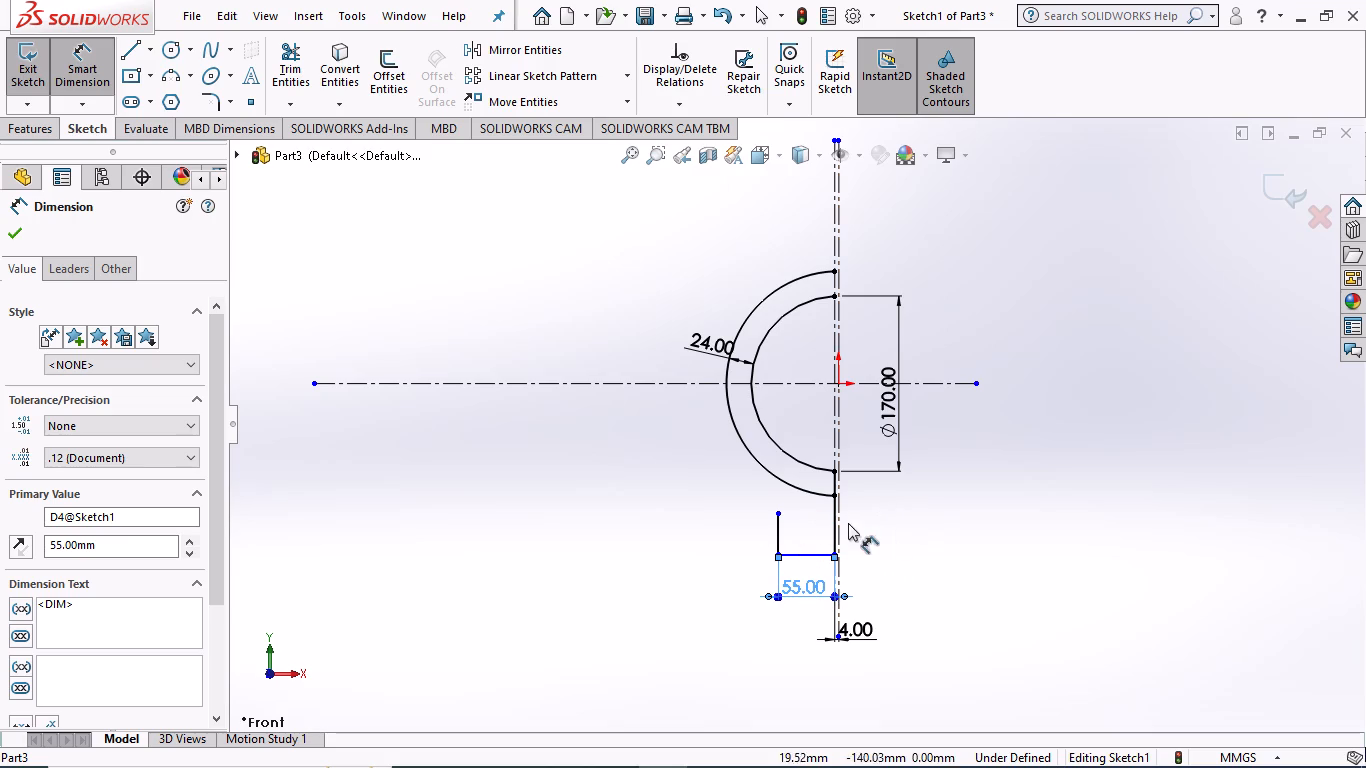
pyautogui.click(6, 235)
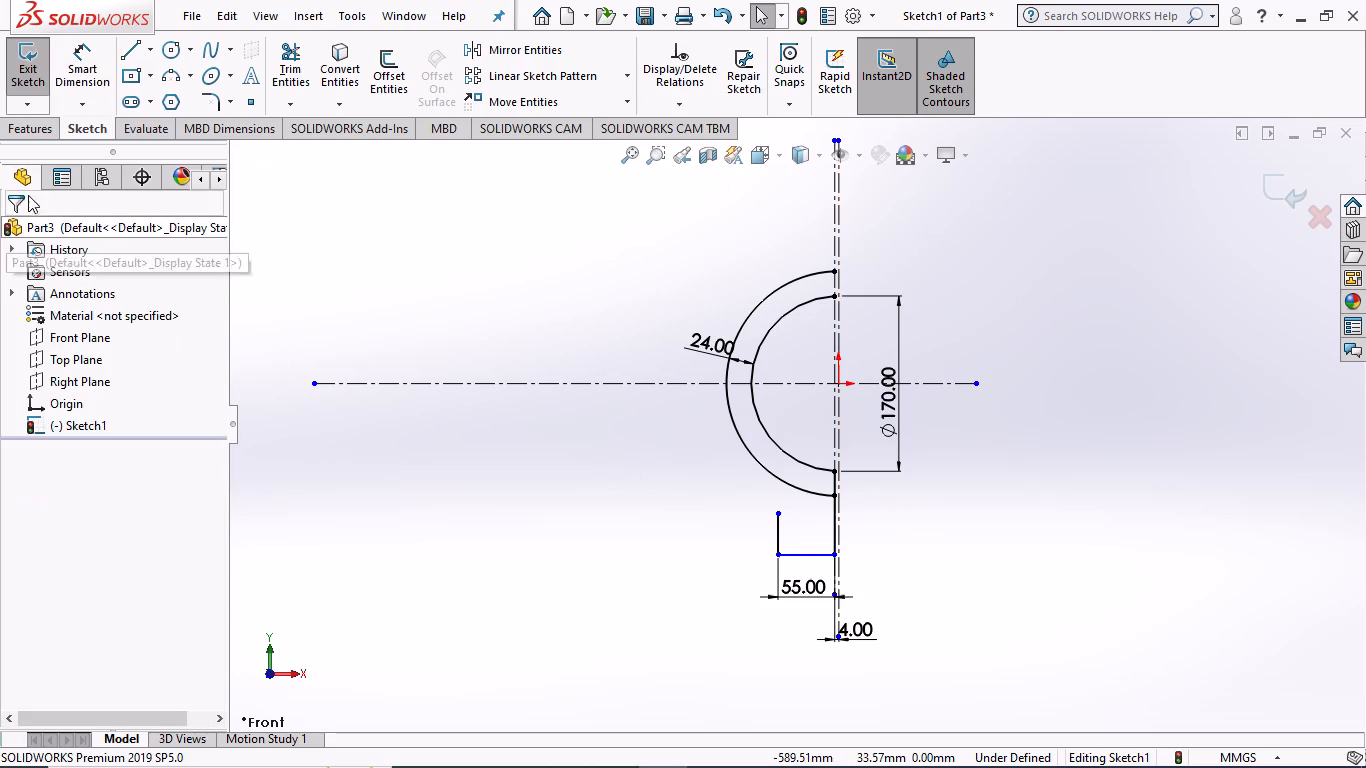
# Extend the short vertical line's free upper end to meet the outer arc.
pyautogui.click(297, 100)
pyautogui.click(321, 146)
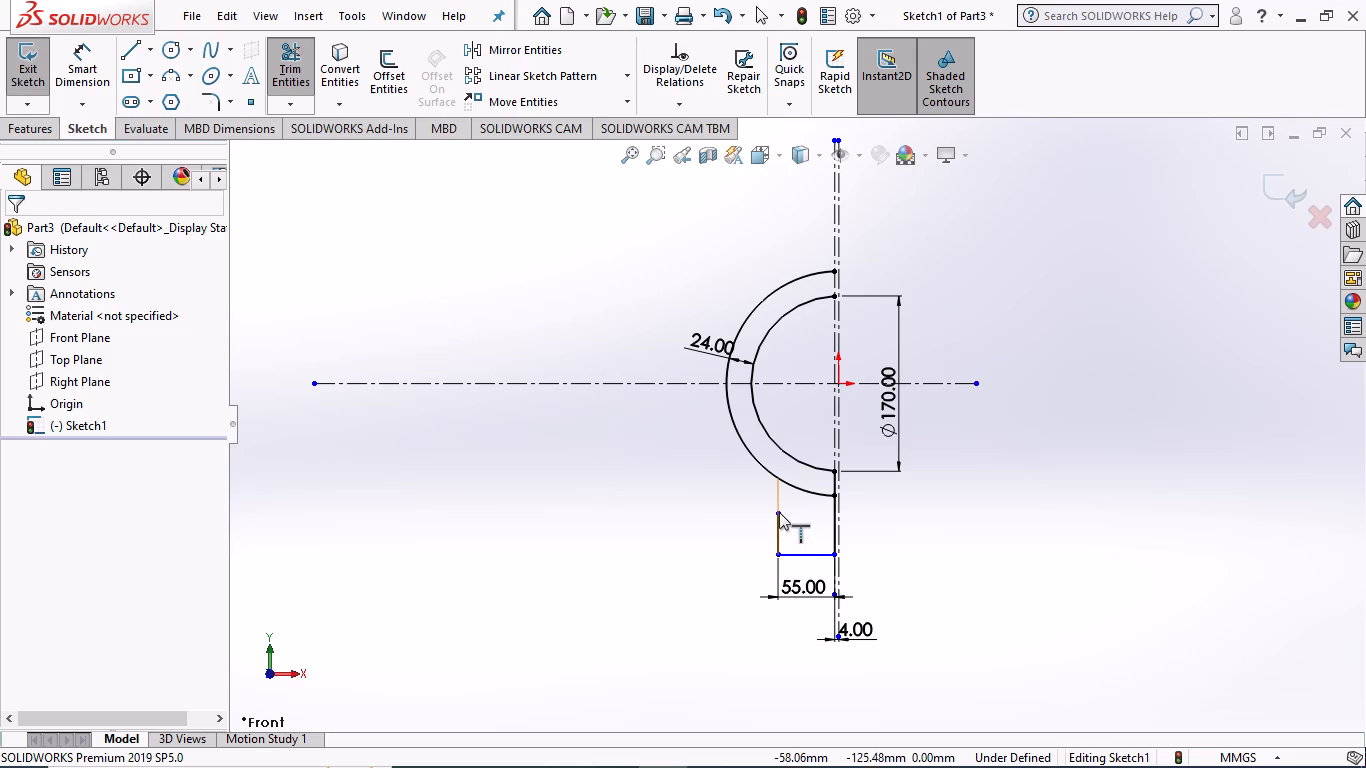
pyautogui.click(779, 512)
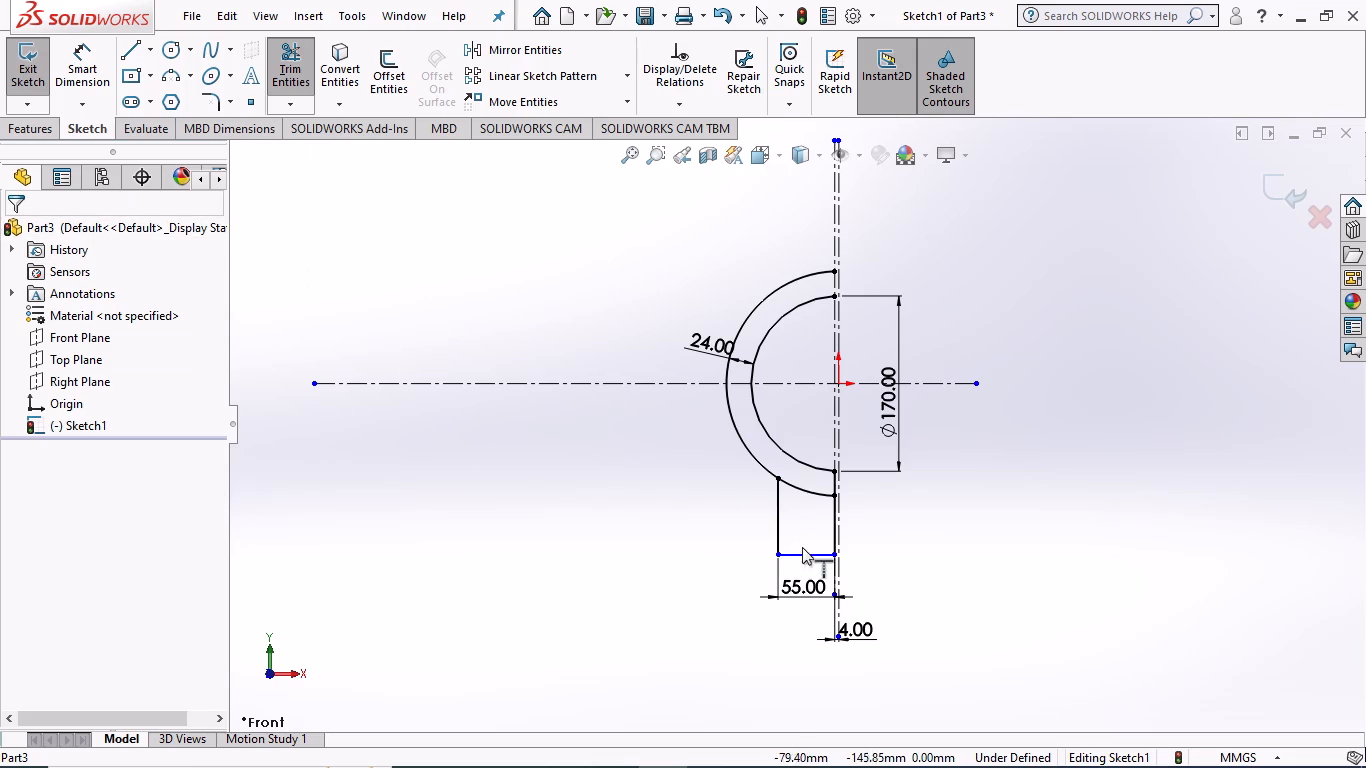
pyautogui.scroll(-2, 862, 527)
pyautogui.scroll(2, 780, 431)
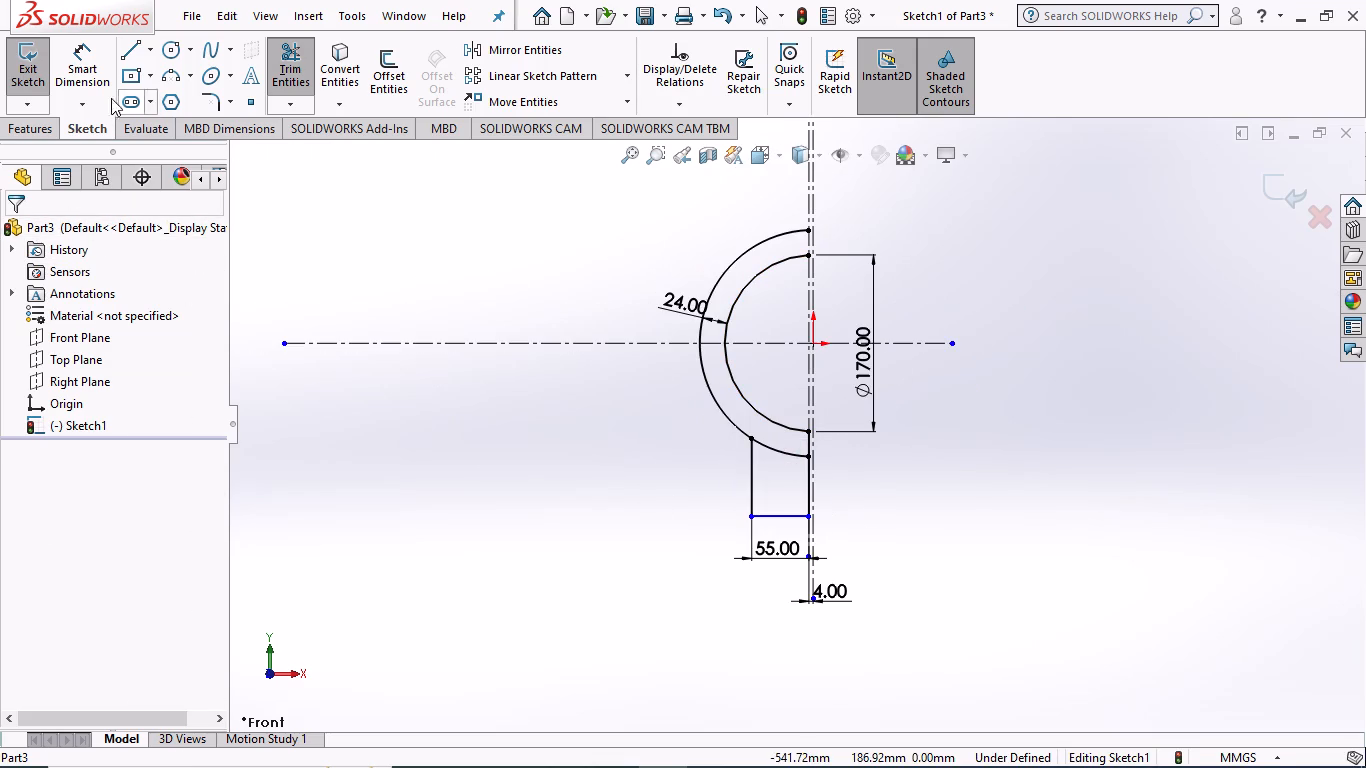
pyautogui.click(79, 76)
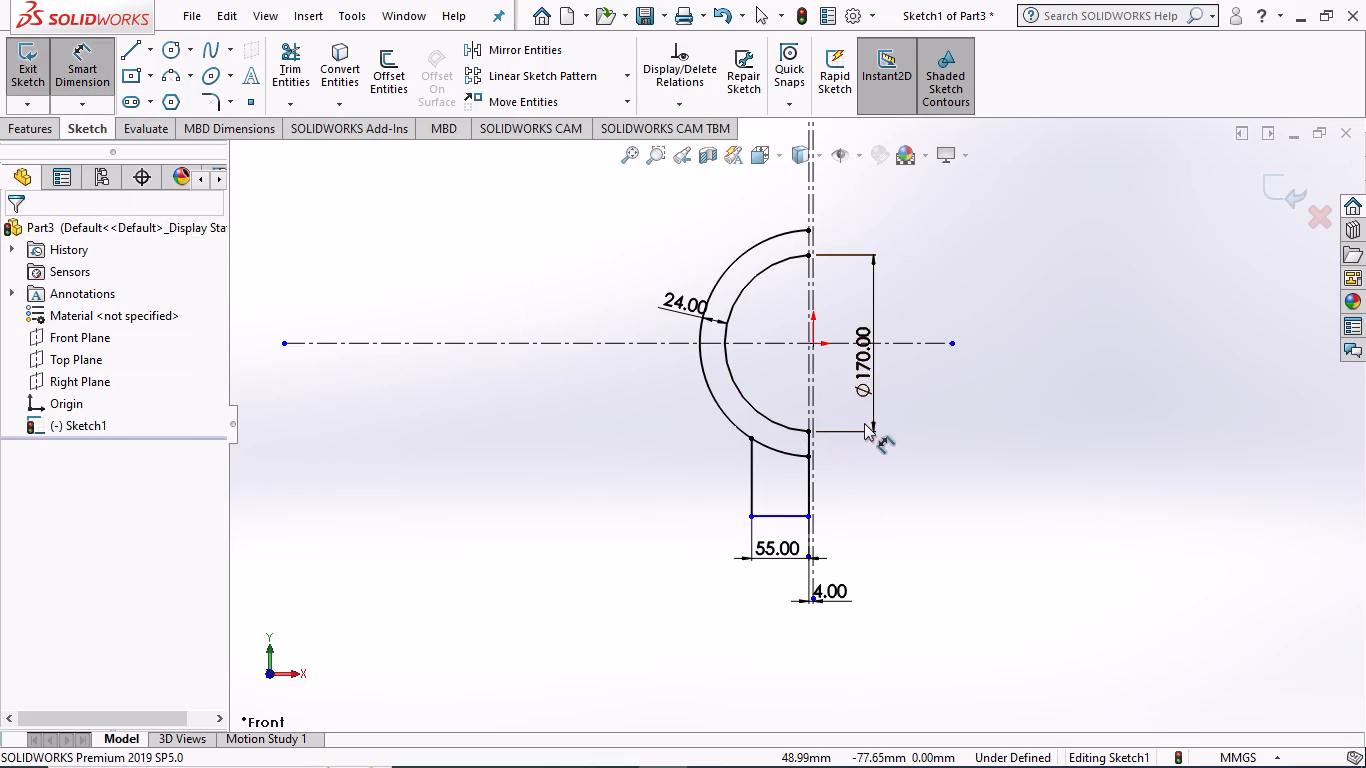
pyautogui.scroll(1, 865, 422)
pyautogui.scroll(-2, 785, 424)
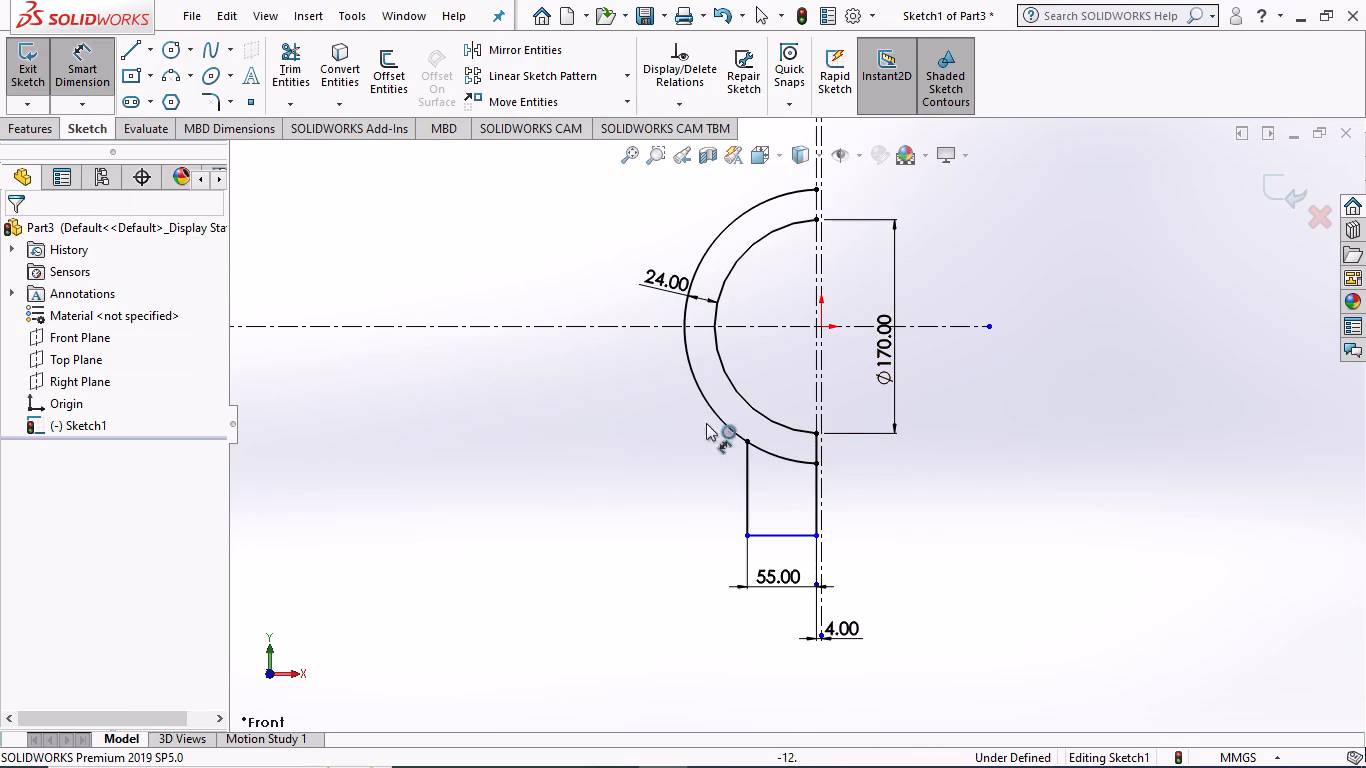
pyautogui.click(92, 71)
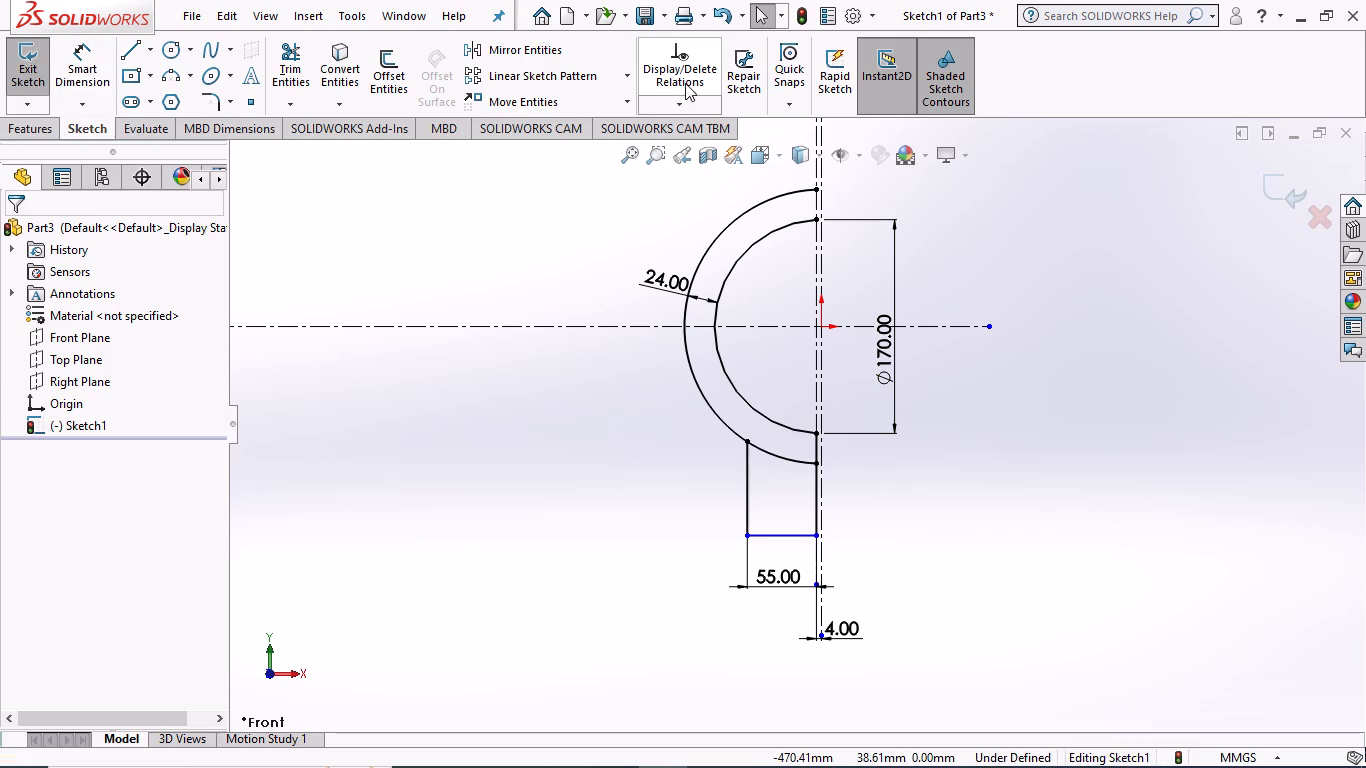
# Mirror the lower lug's three lines about the horizontal centerline, keeping the originals.
pyautogui.click(515, 48)
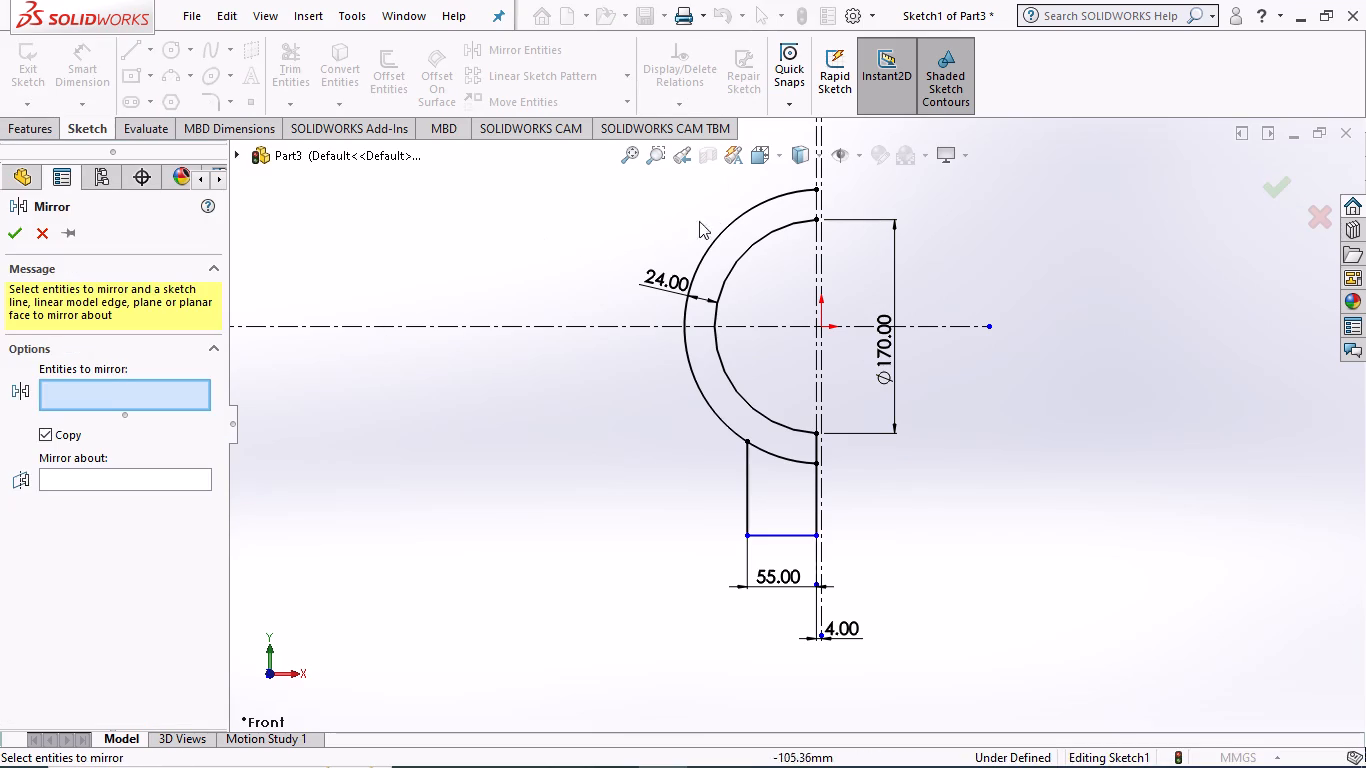
pyautogui.click(748, 483)
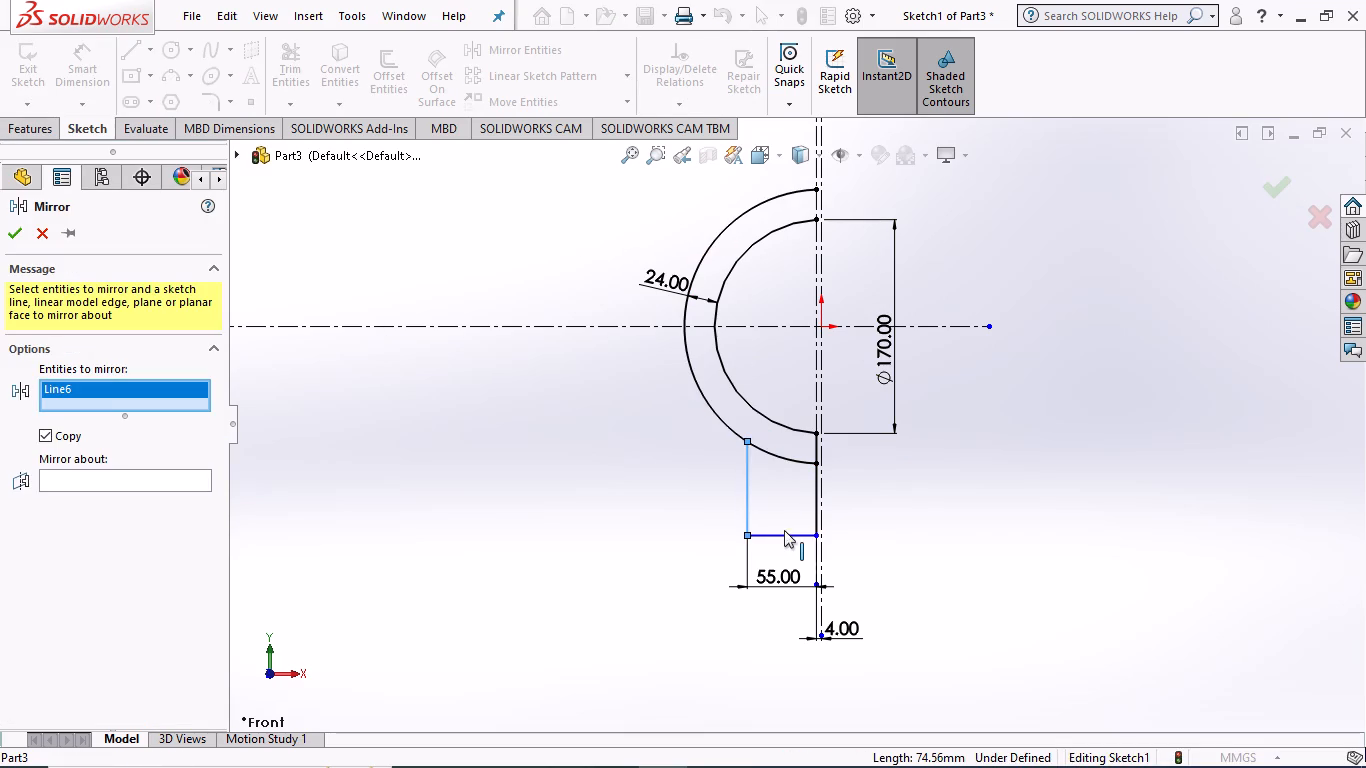
pyautogui.click(784, 531)
pyautogui.click(811, 492)
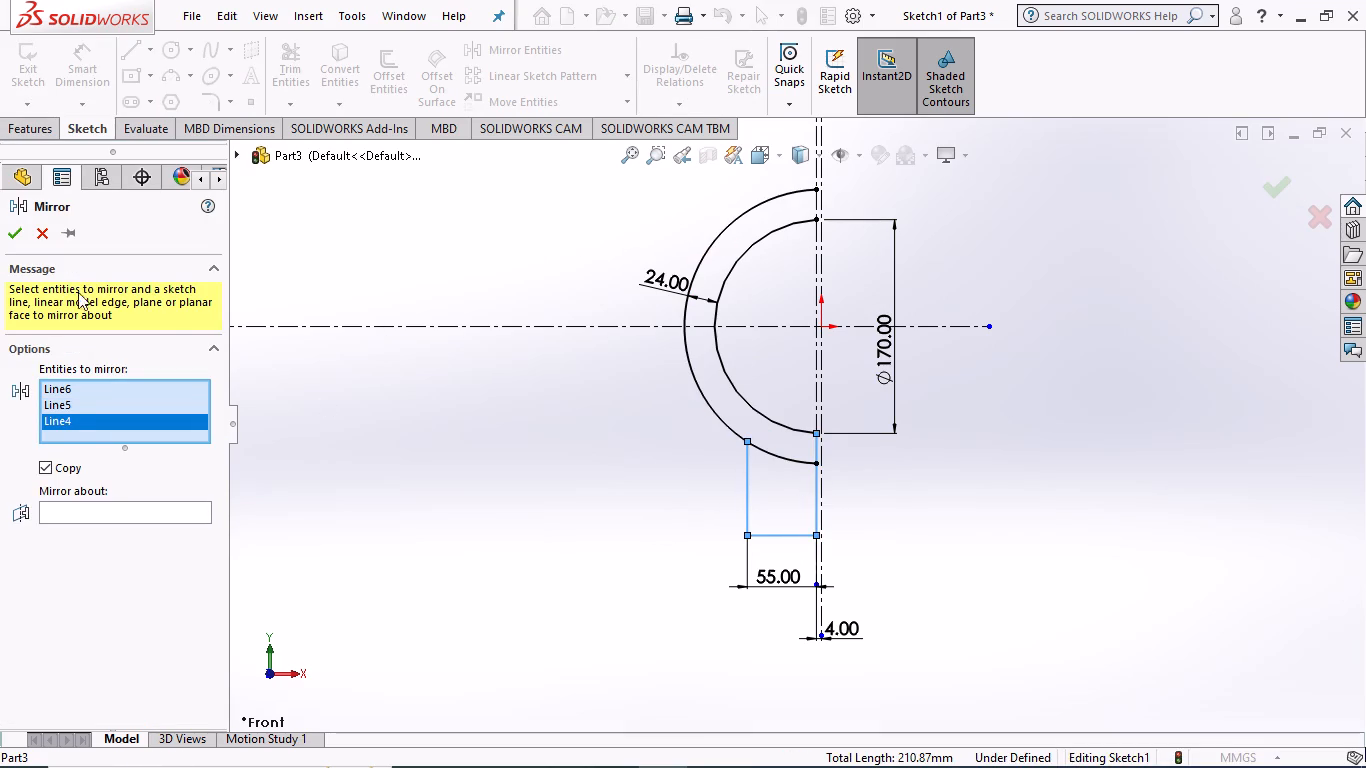
pyautogui.click(153, 516)
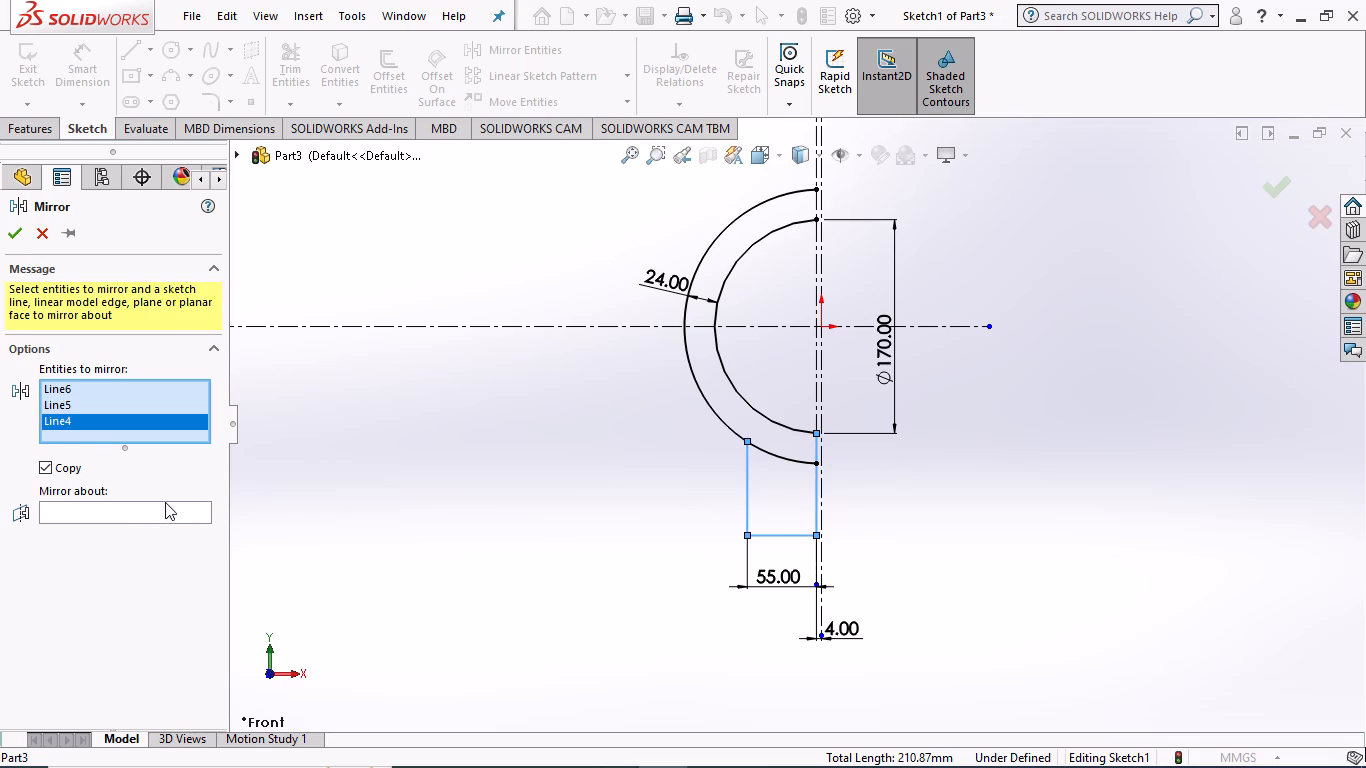
pyautogui.click(165, 502)
pyautogui.click(169, 510)
pyautogui.click(323, 326)
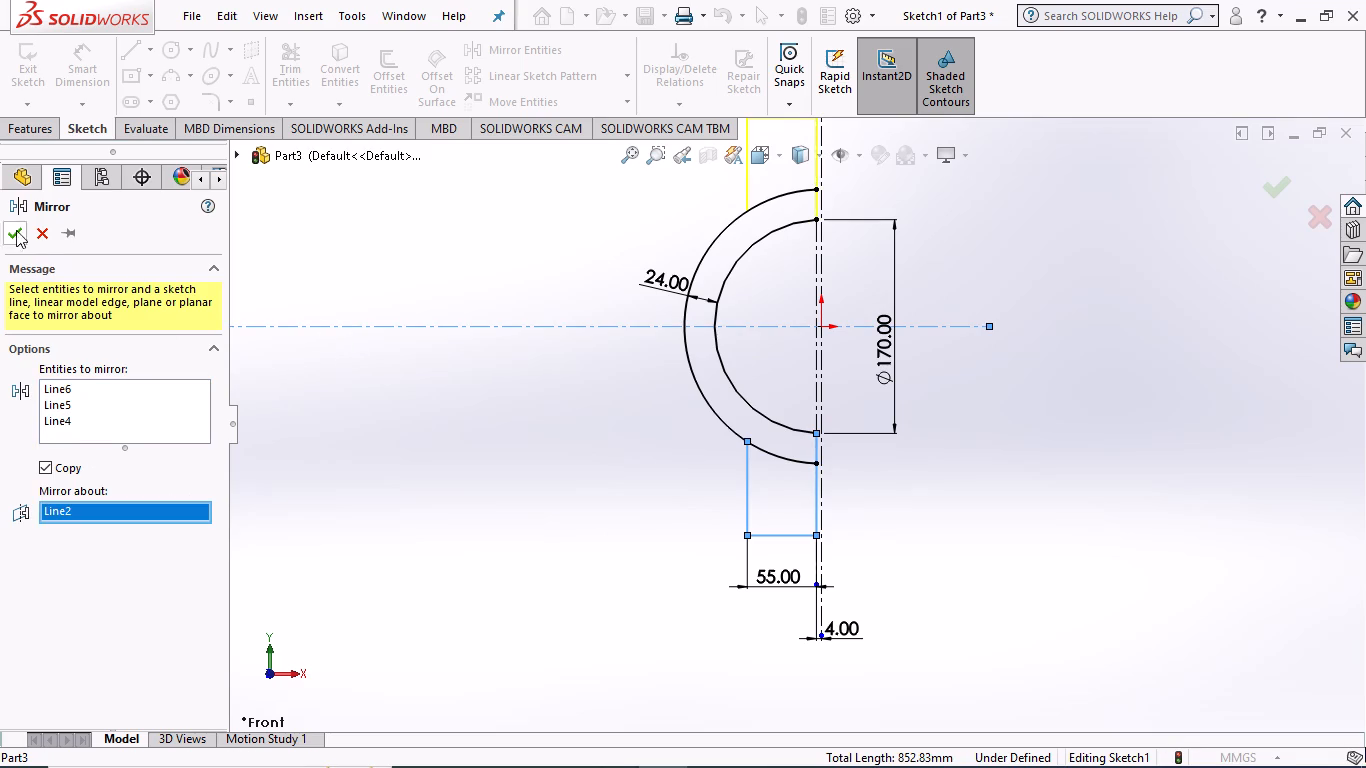
pyautogui.click(11, 234)
# Dimension the vertical distance between the outer horizontal edges of the upper and lower lugs to 250 mm.
pyautogui.scroll(2, 411, 316)
pyautogui.scroll(2, 601, 330)
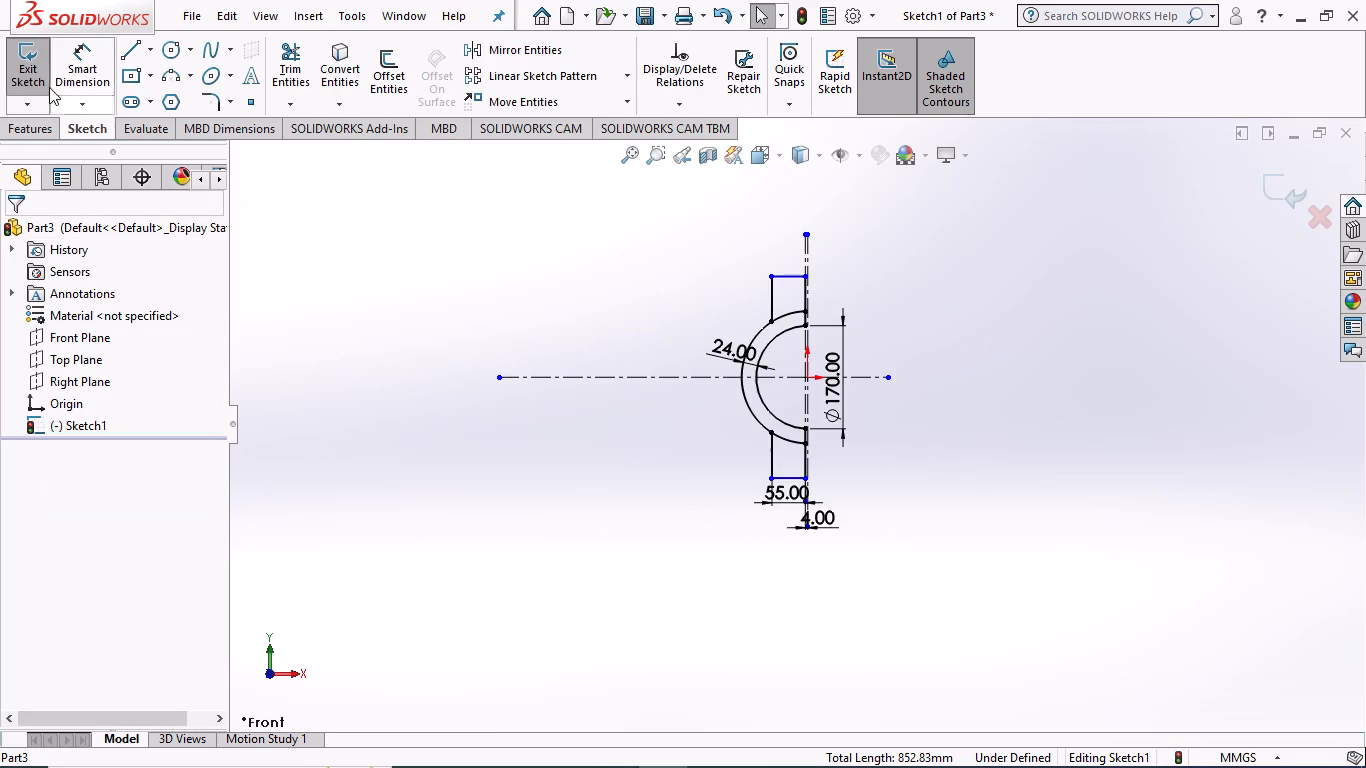
pyautogui.click(90, 77)
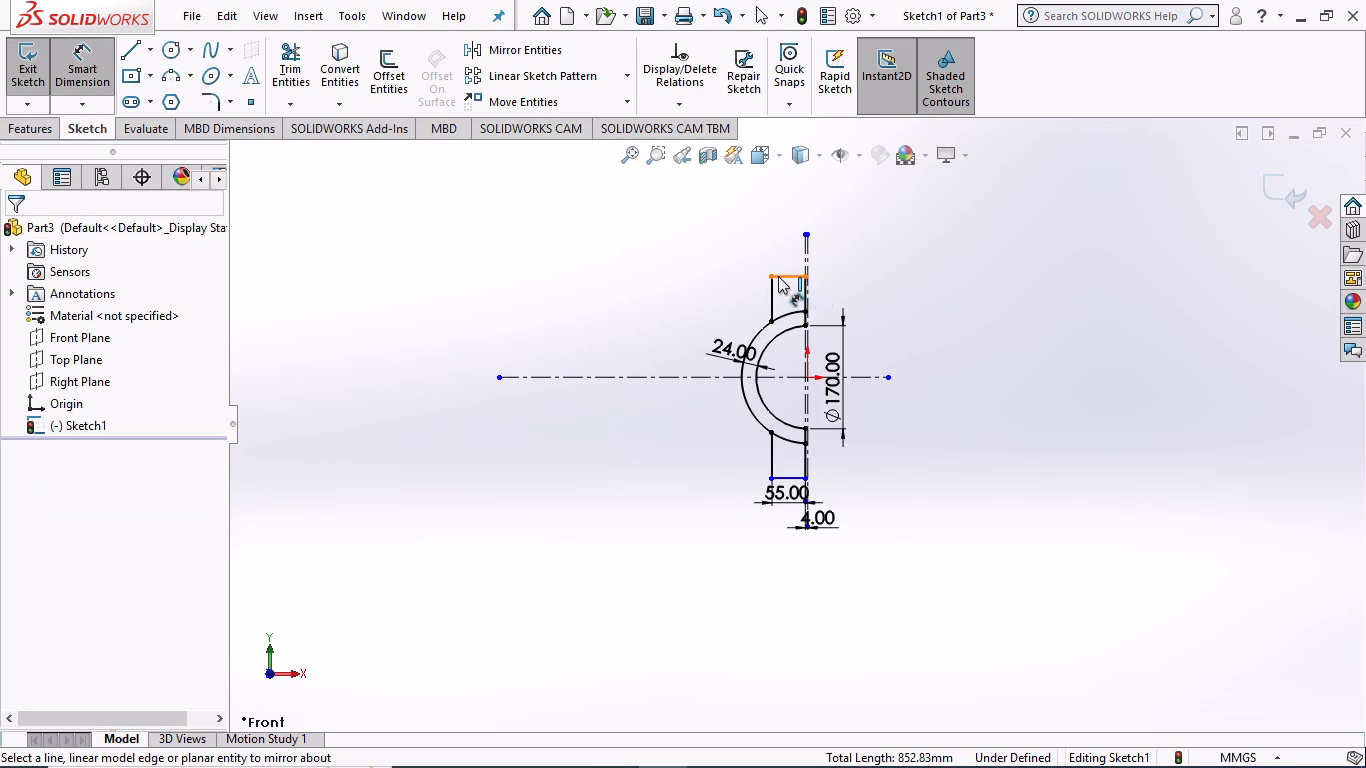
pyautogui.click(783, 273)
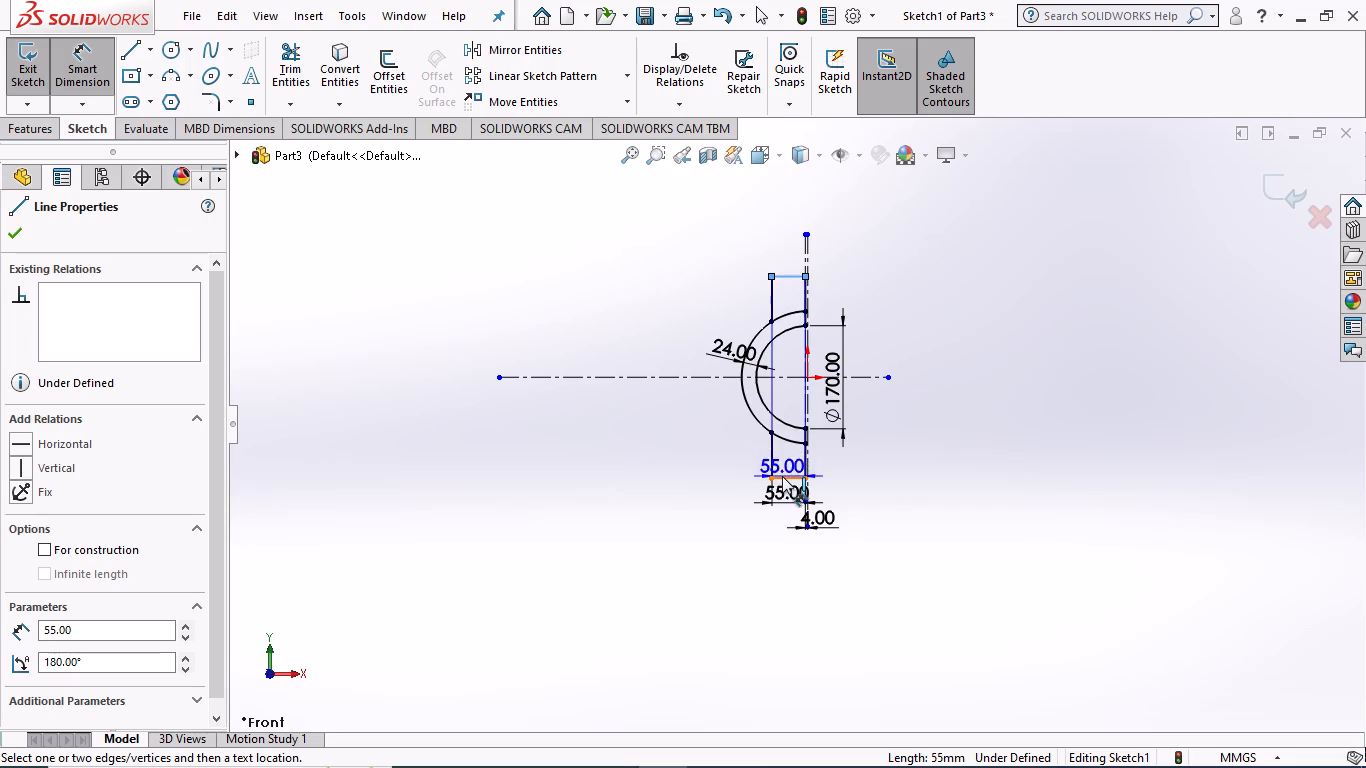
pyautogui.click(782, 476)
pyautogui.click(928, 407)
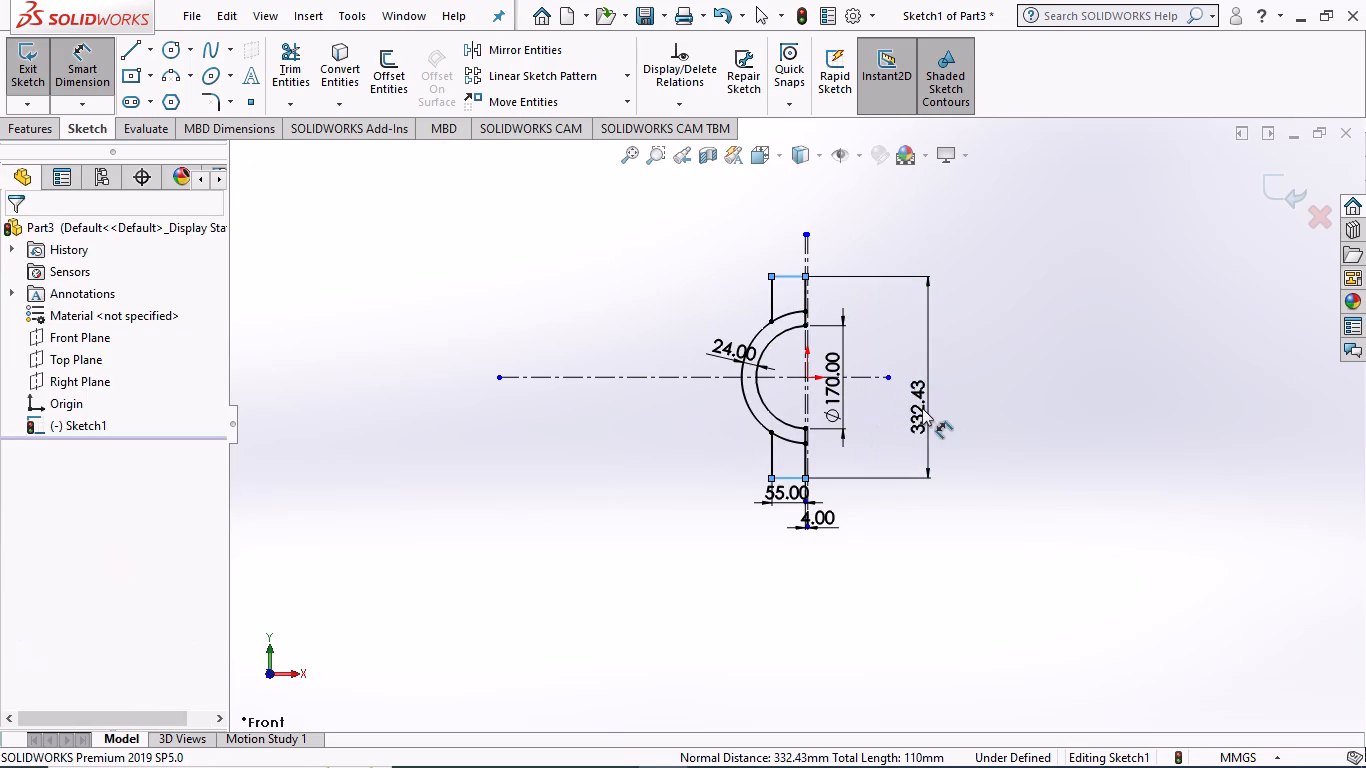
pyautogui.write('250')
pyautogui.press('Return')
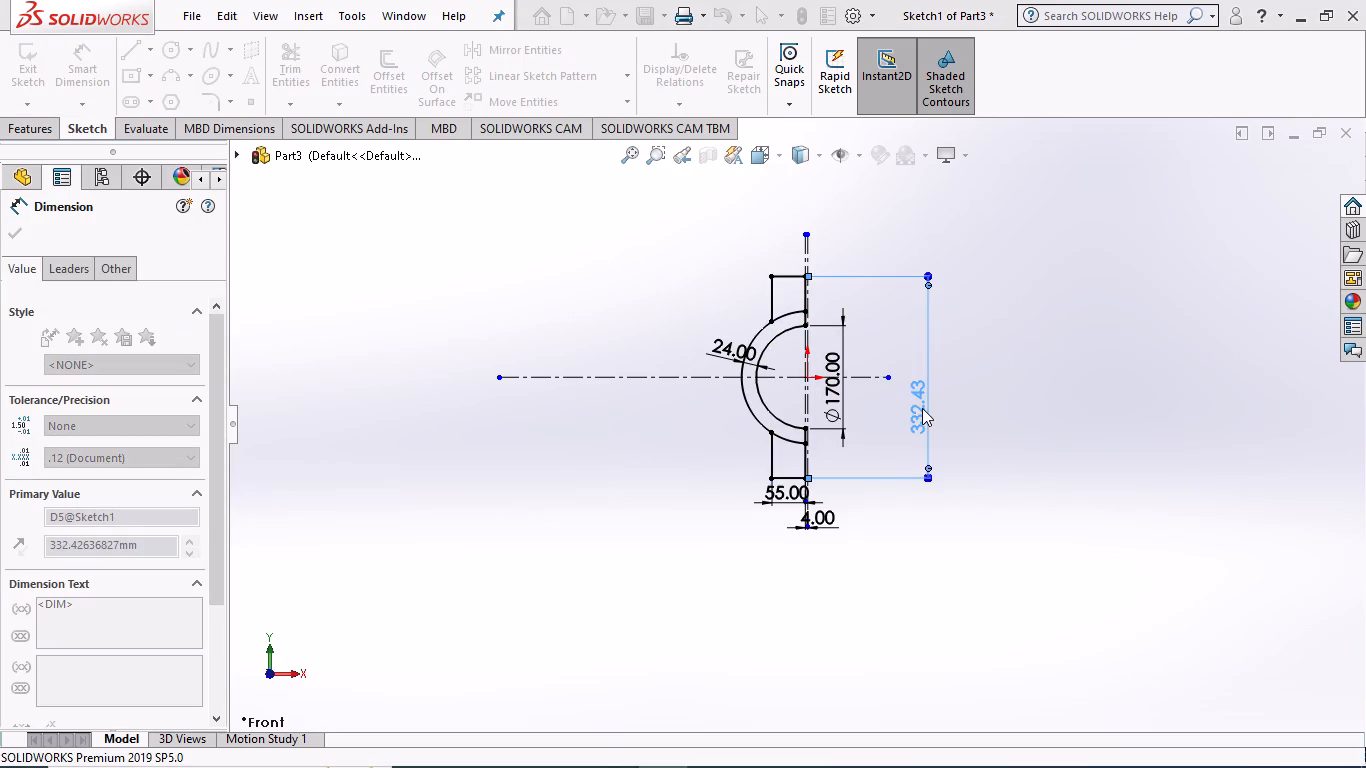
pyautogui.scroll(-5, 788, 411)
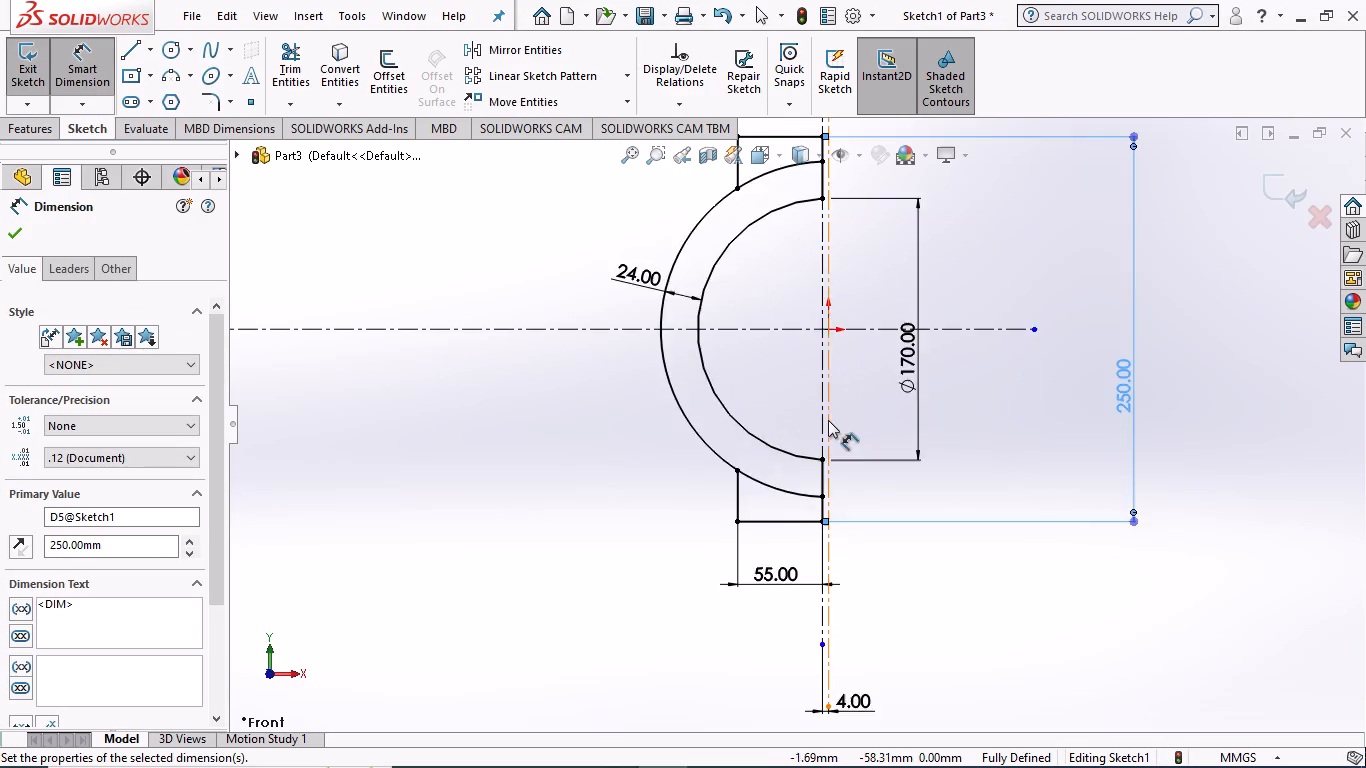
pyautogui.scroll(-3, 828, 420)
pyautogui.scroll(3, 829, 422)
pyautogui.scroll(-1, 805, 337)
pyautogui.scroll(1, 799, 324)
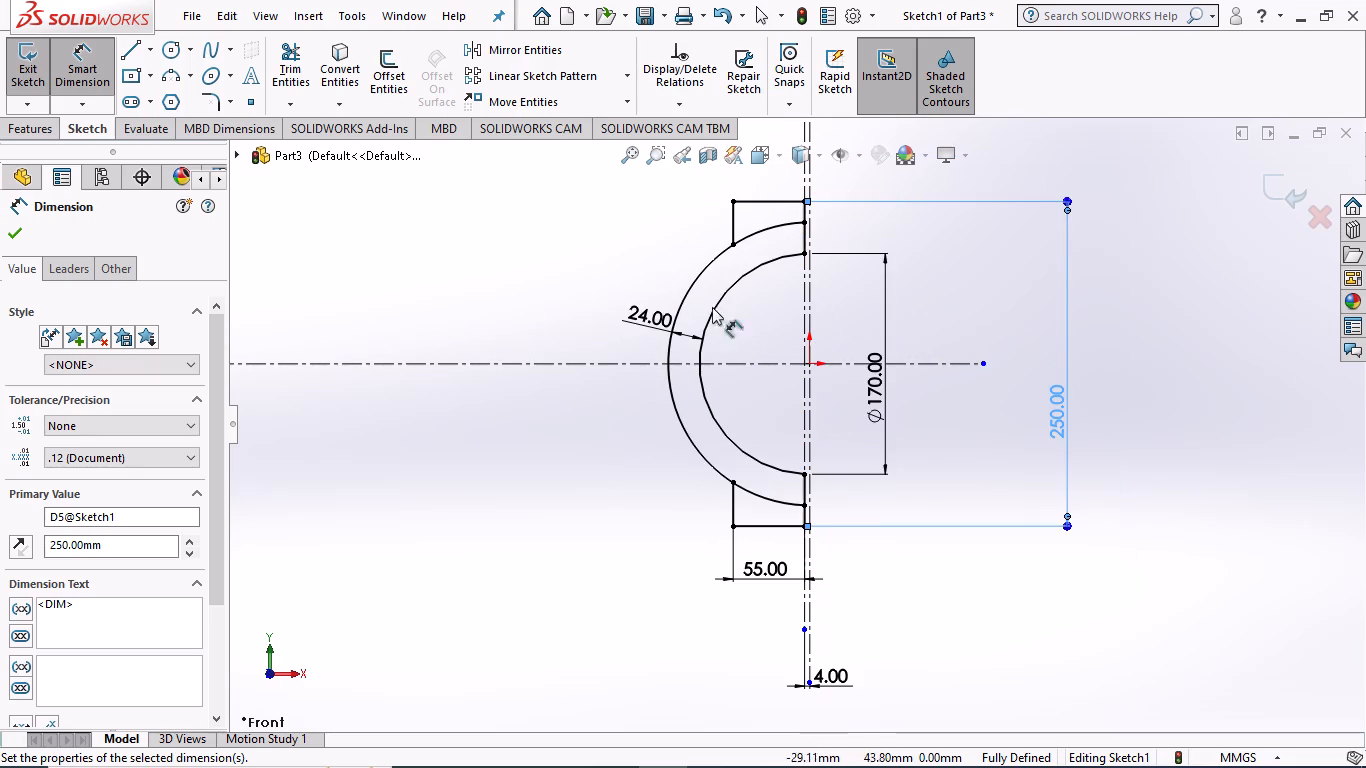
pyautogui.click(10, 228)
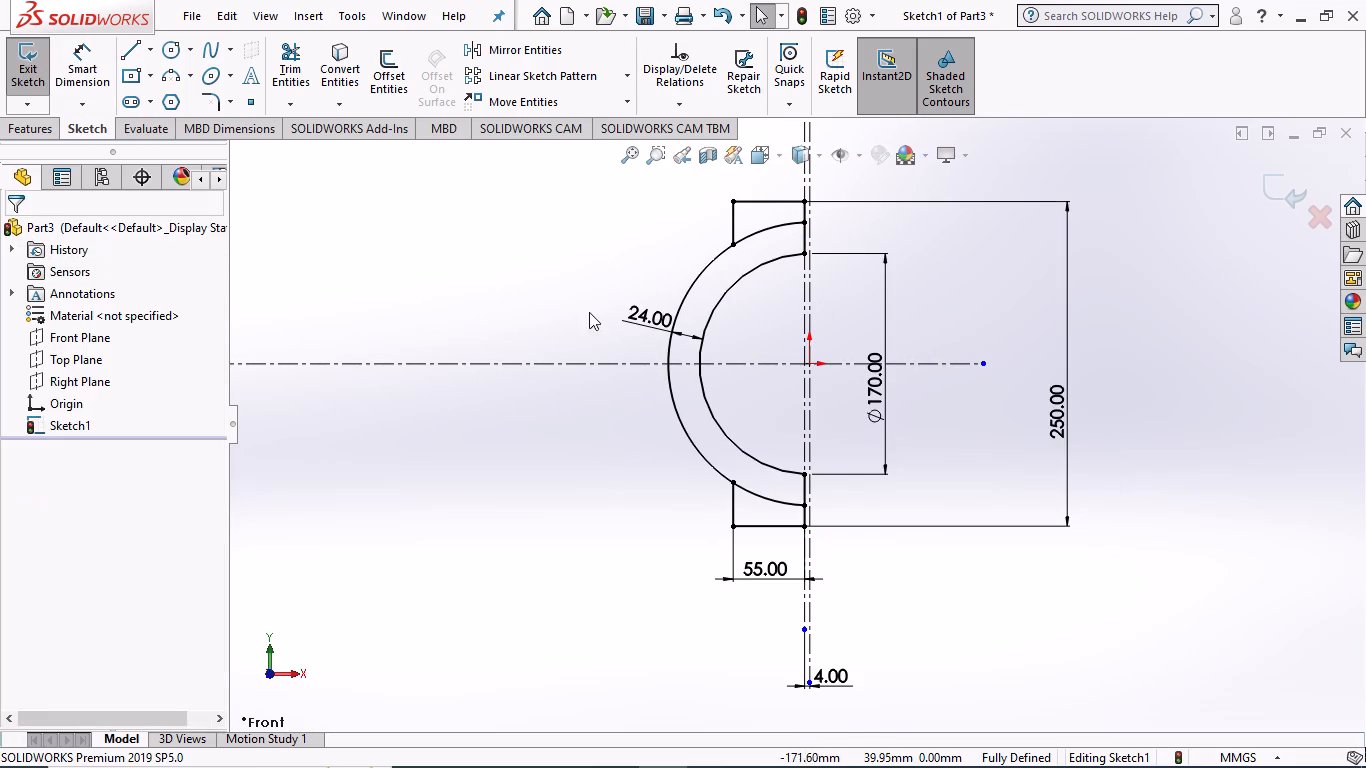
# Trim away the outer arc segments that cross the upper and lower lugs, leaving a single closed profile.
pyautogui.click(286, 55)
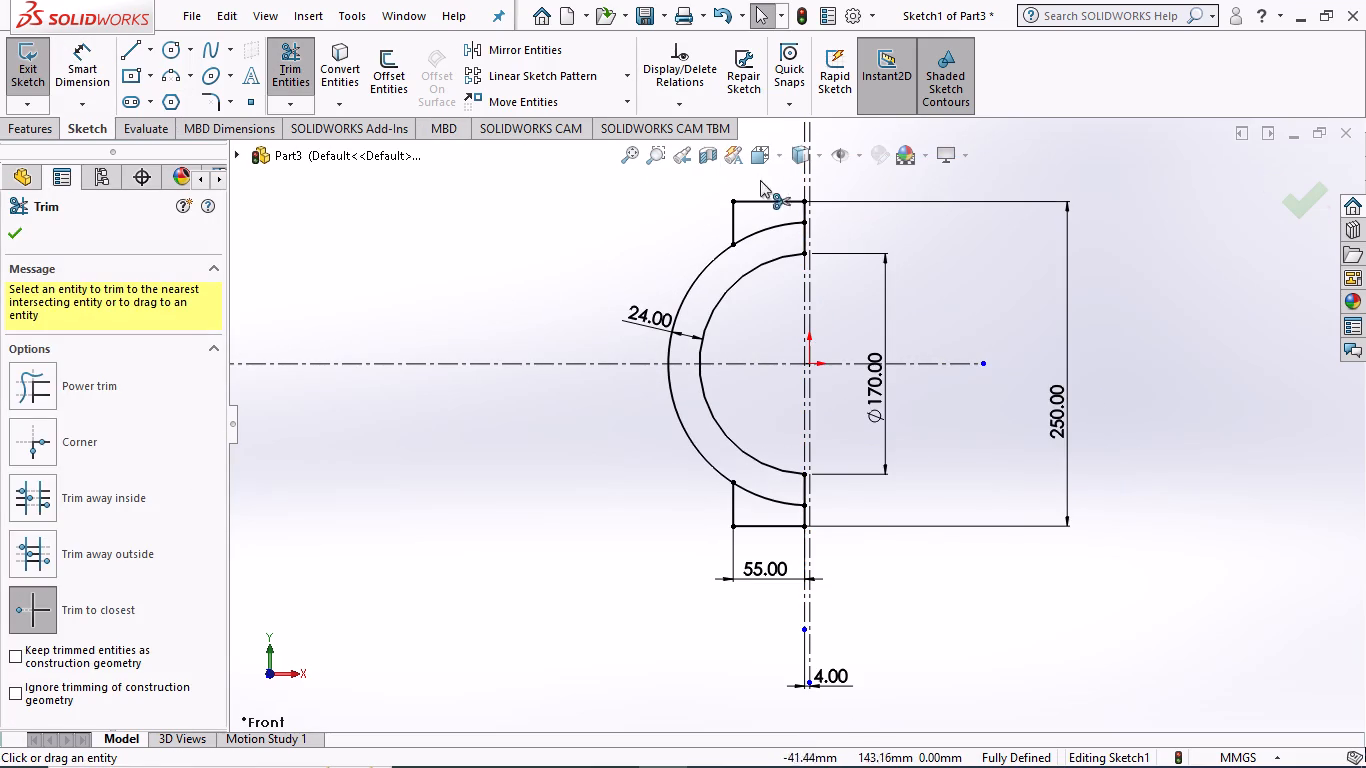
pyautogui.click(763, 227)
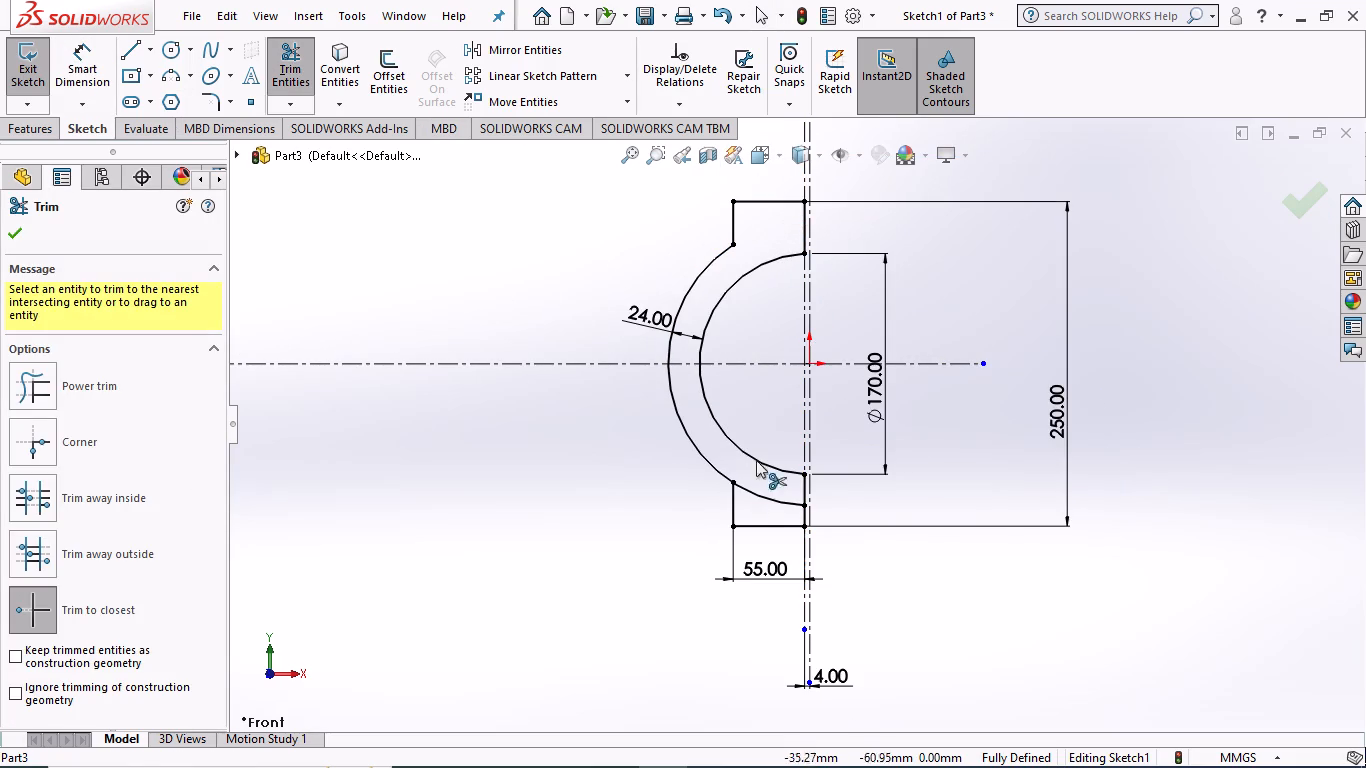
pyautogui.click(755, 493)
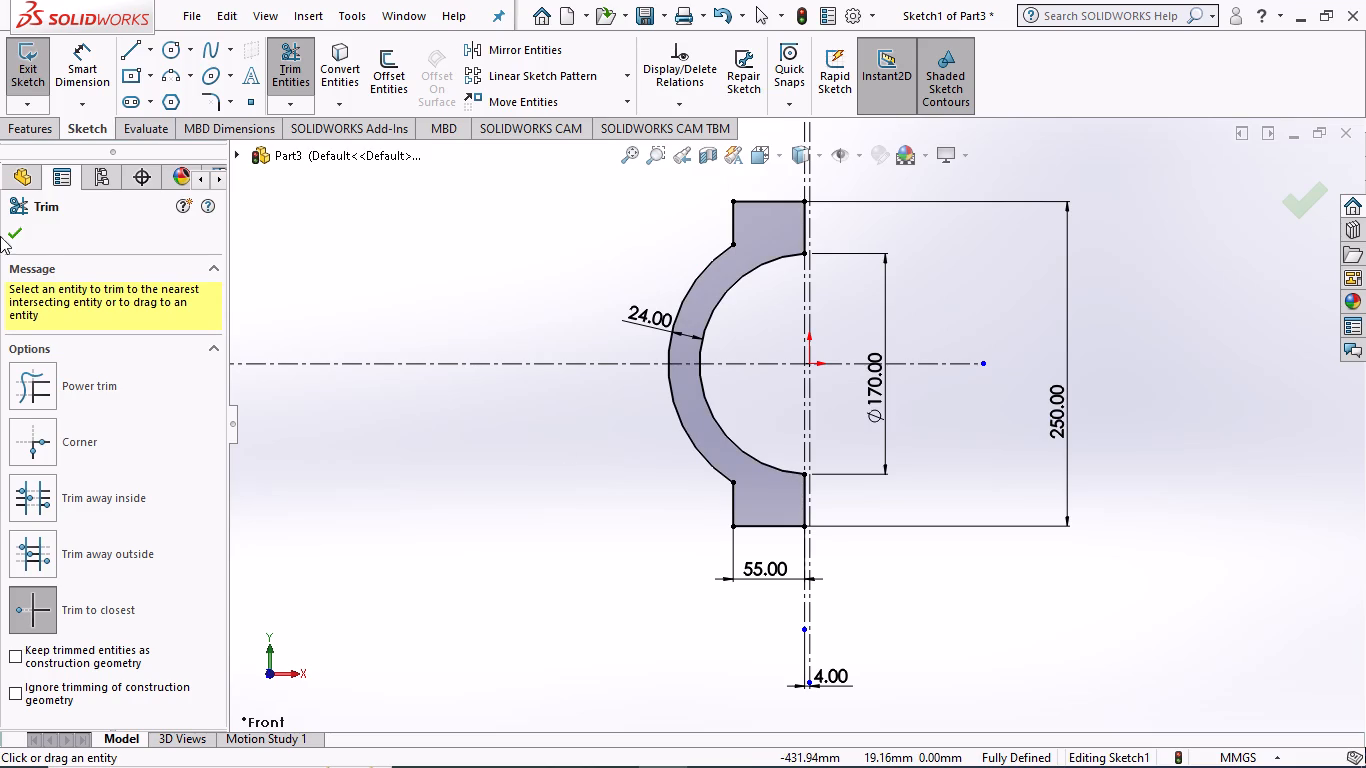
pyautogui.click(19, 234)
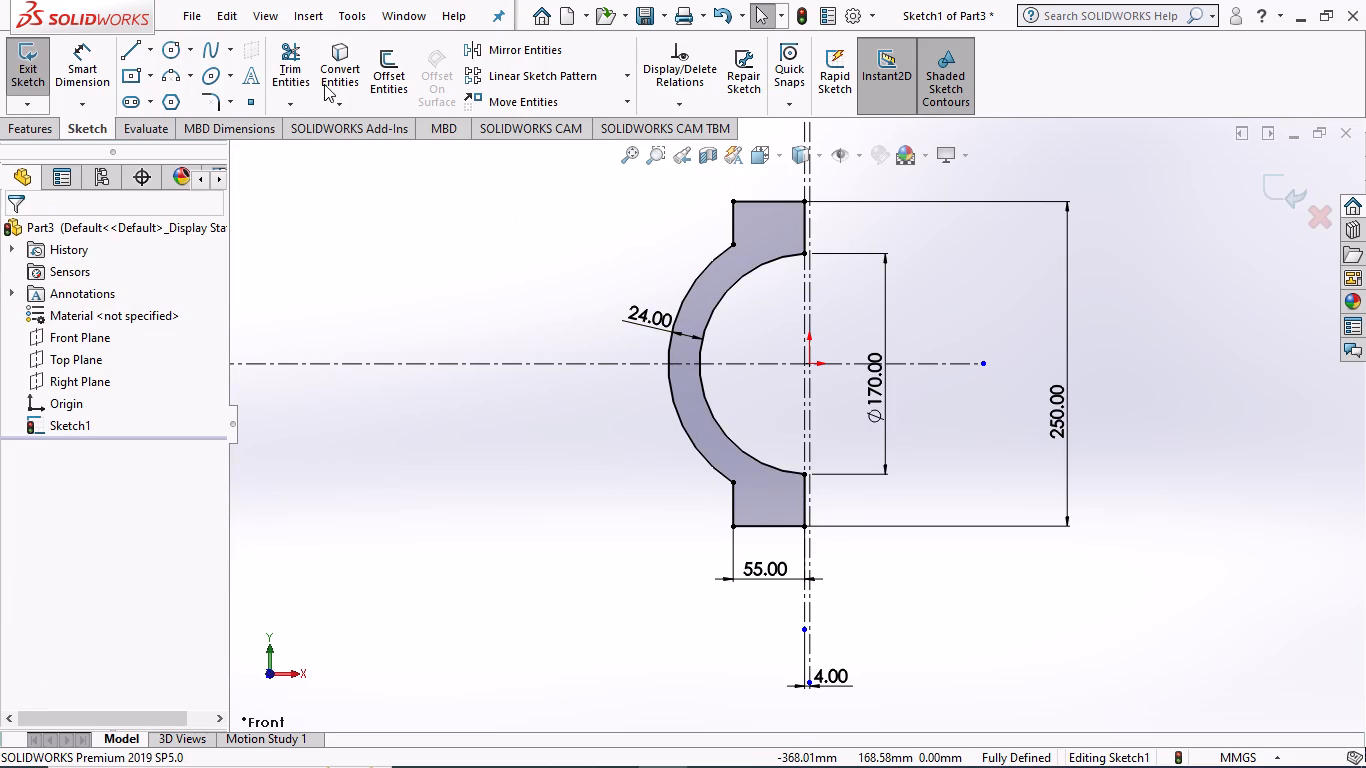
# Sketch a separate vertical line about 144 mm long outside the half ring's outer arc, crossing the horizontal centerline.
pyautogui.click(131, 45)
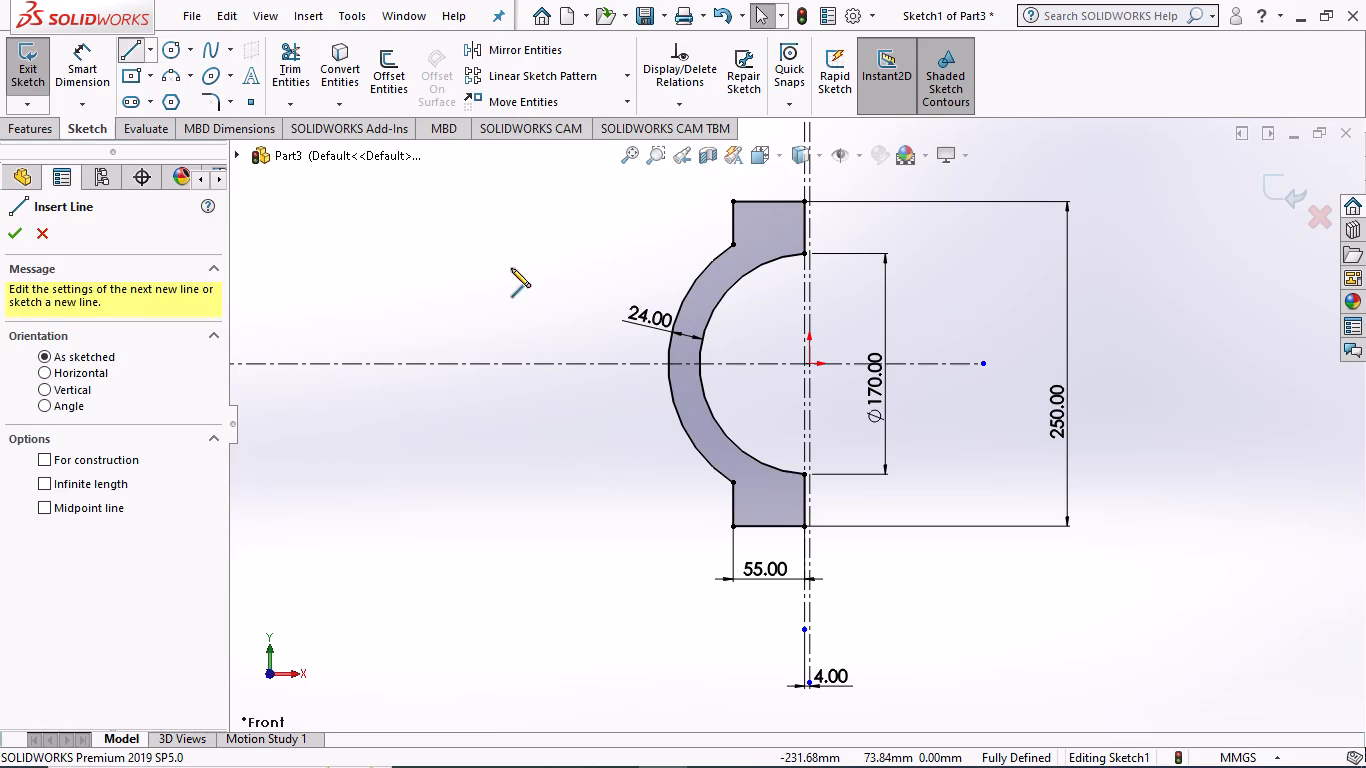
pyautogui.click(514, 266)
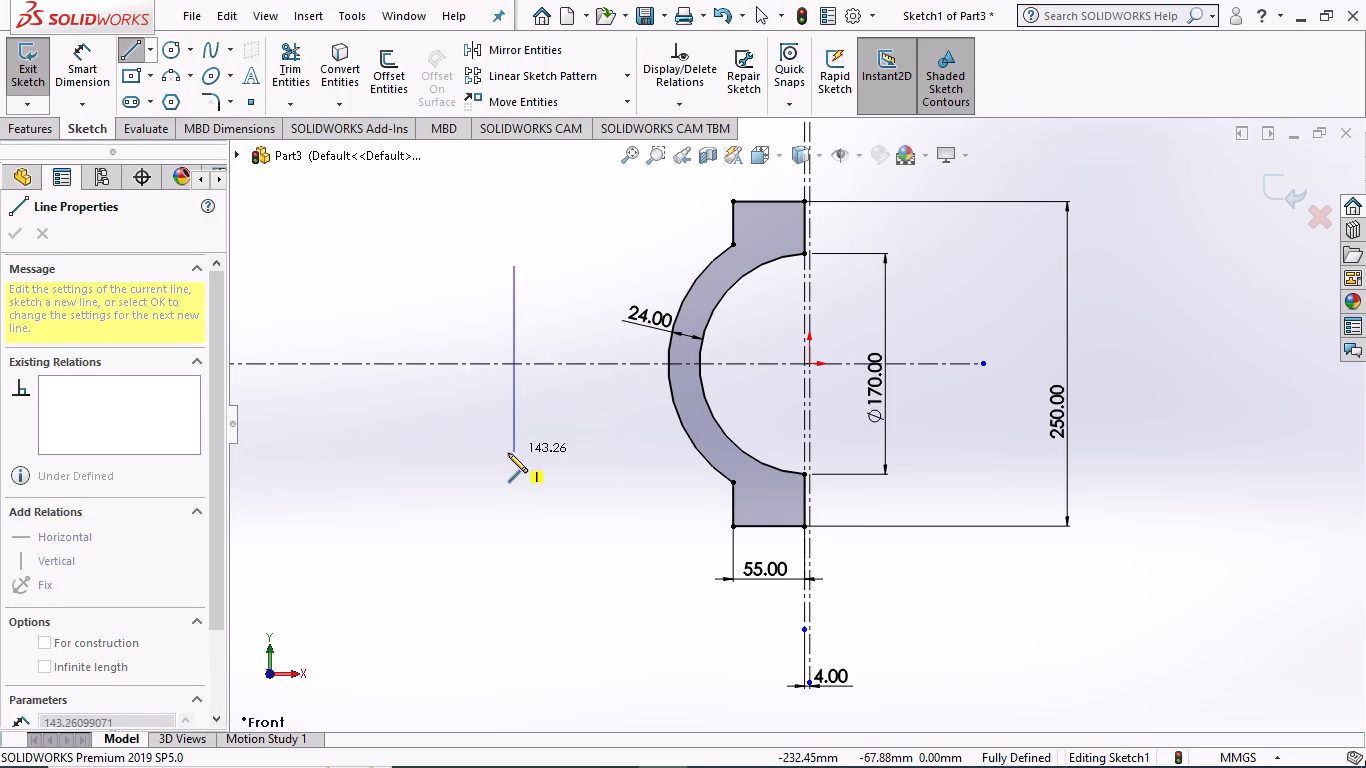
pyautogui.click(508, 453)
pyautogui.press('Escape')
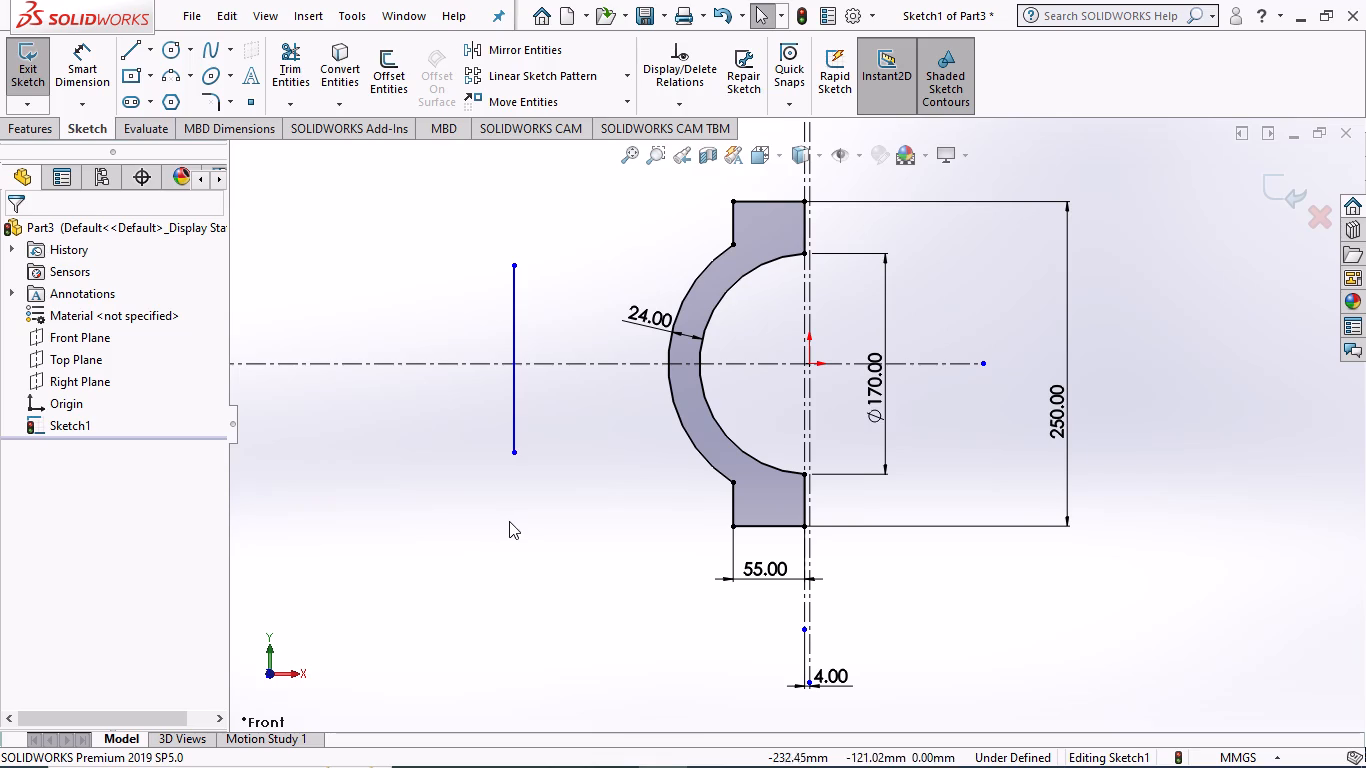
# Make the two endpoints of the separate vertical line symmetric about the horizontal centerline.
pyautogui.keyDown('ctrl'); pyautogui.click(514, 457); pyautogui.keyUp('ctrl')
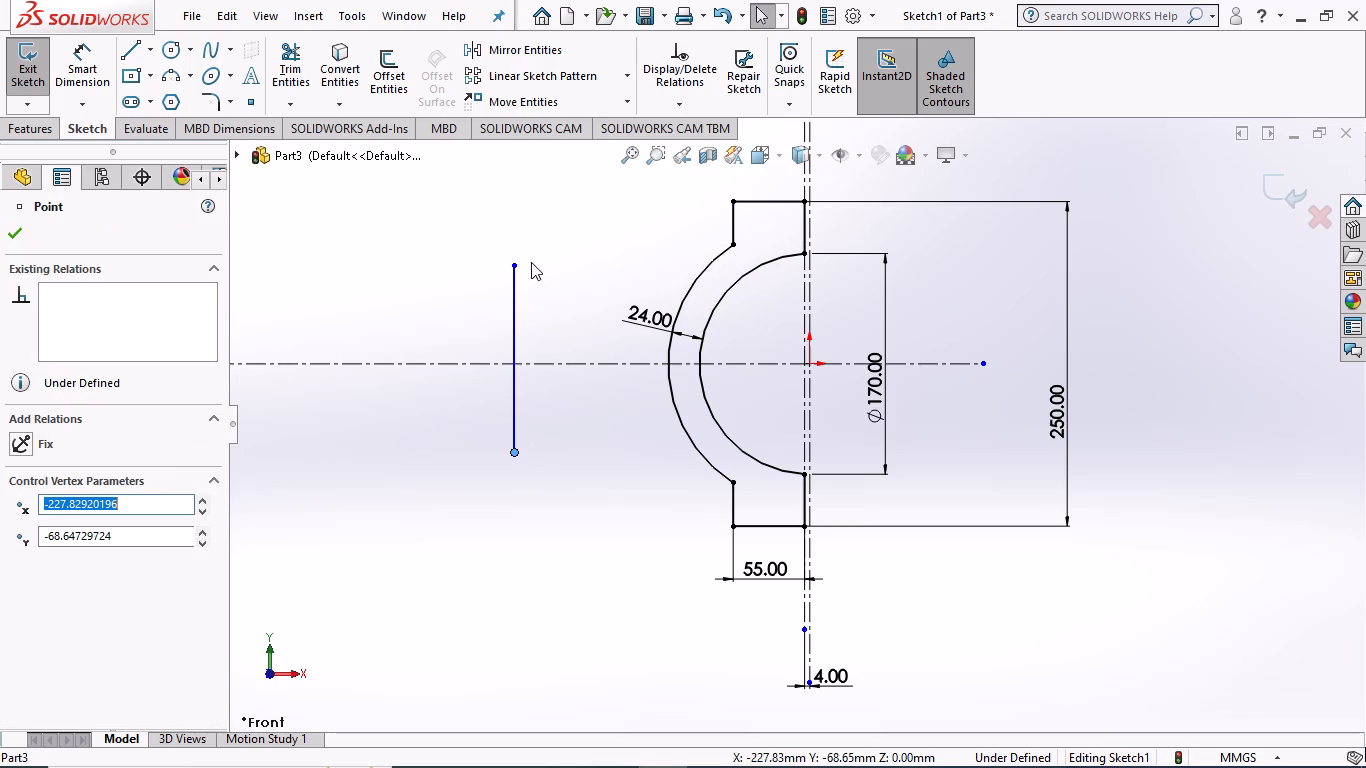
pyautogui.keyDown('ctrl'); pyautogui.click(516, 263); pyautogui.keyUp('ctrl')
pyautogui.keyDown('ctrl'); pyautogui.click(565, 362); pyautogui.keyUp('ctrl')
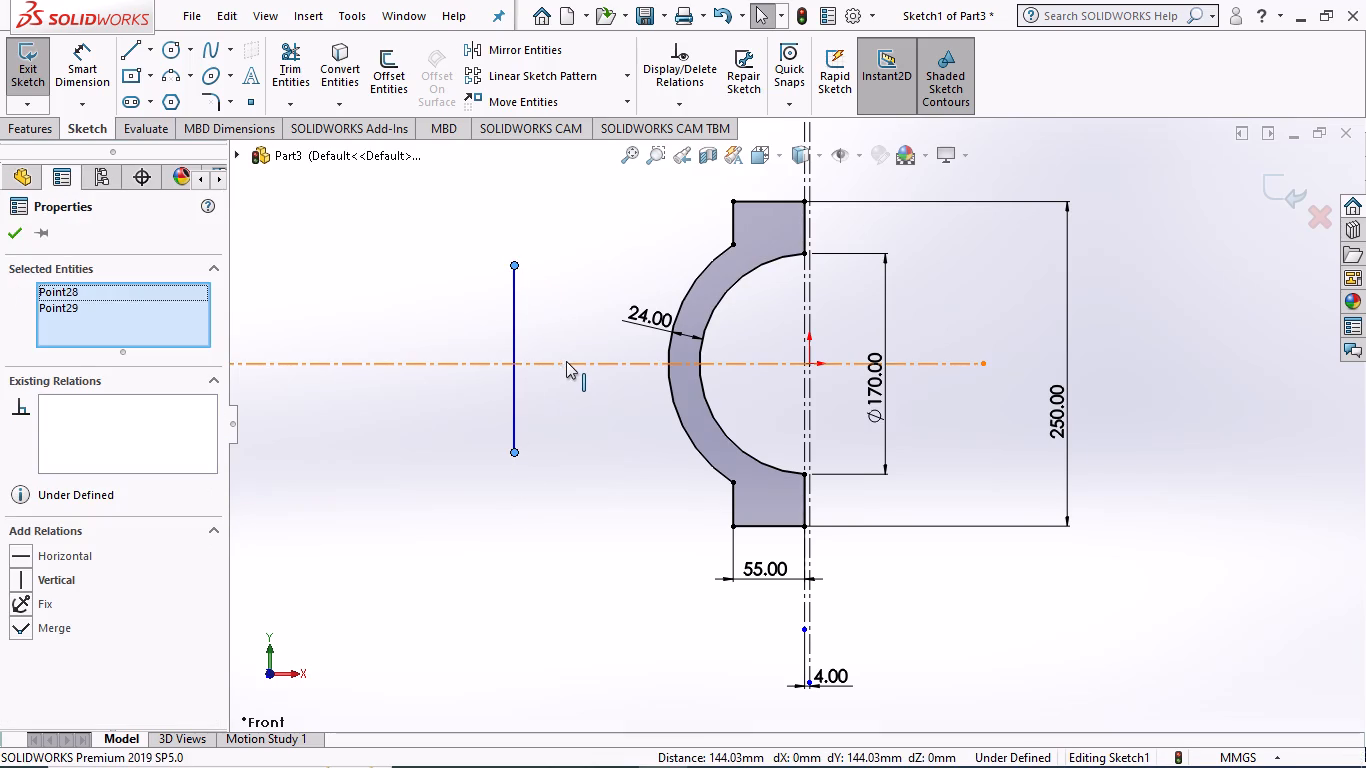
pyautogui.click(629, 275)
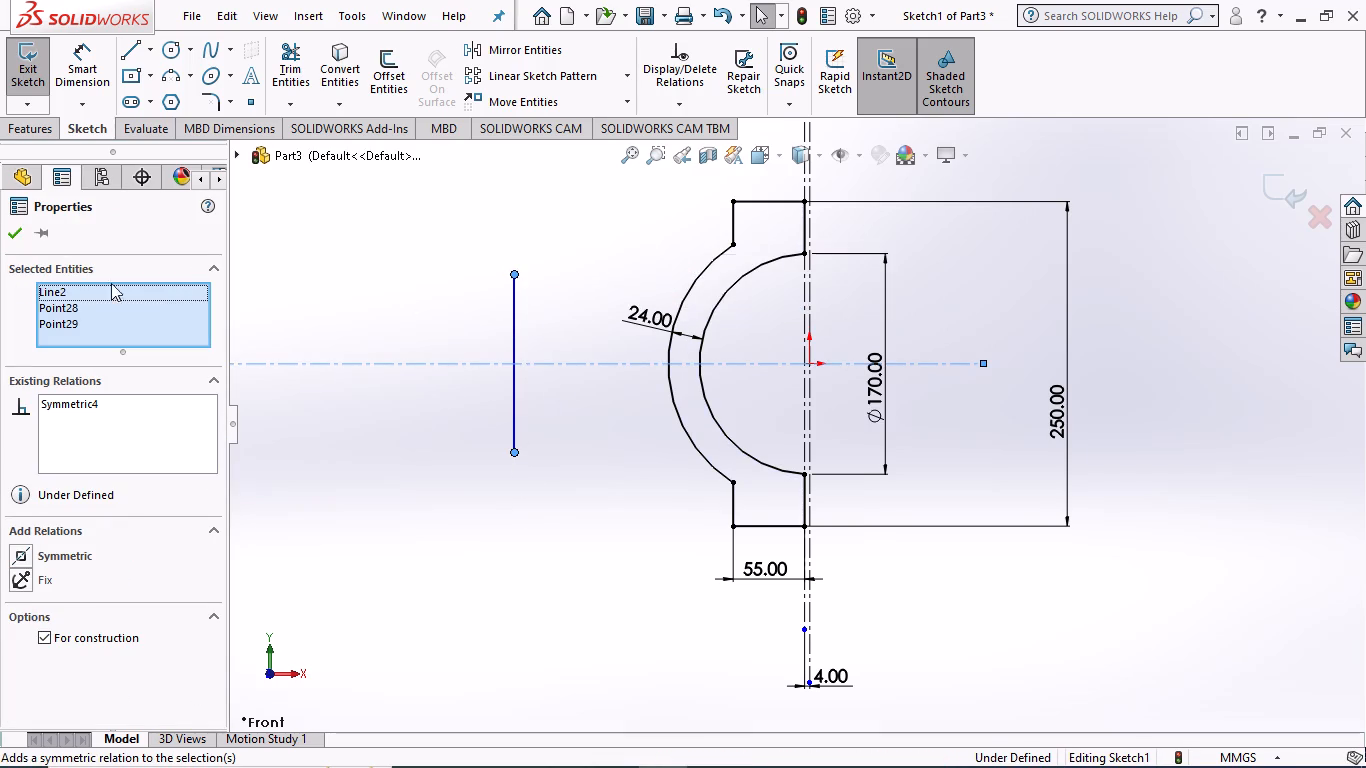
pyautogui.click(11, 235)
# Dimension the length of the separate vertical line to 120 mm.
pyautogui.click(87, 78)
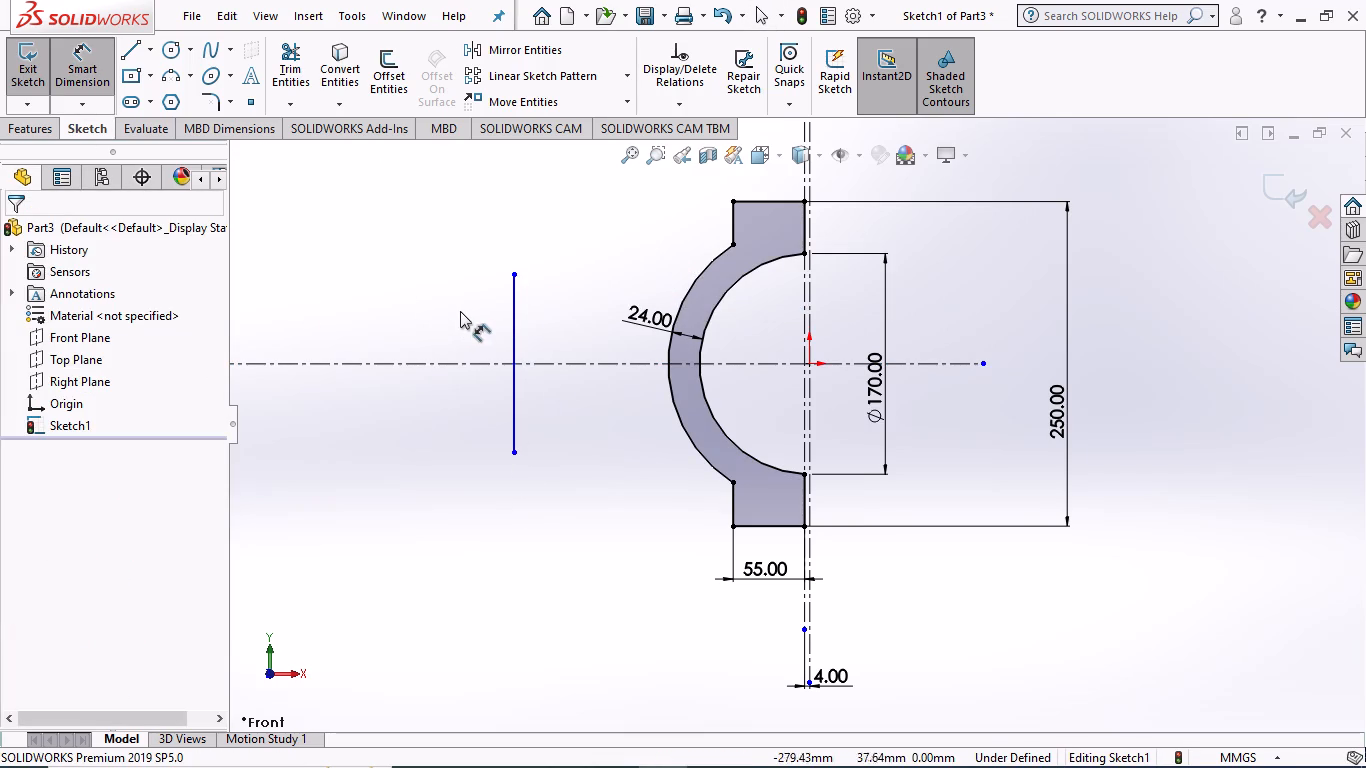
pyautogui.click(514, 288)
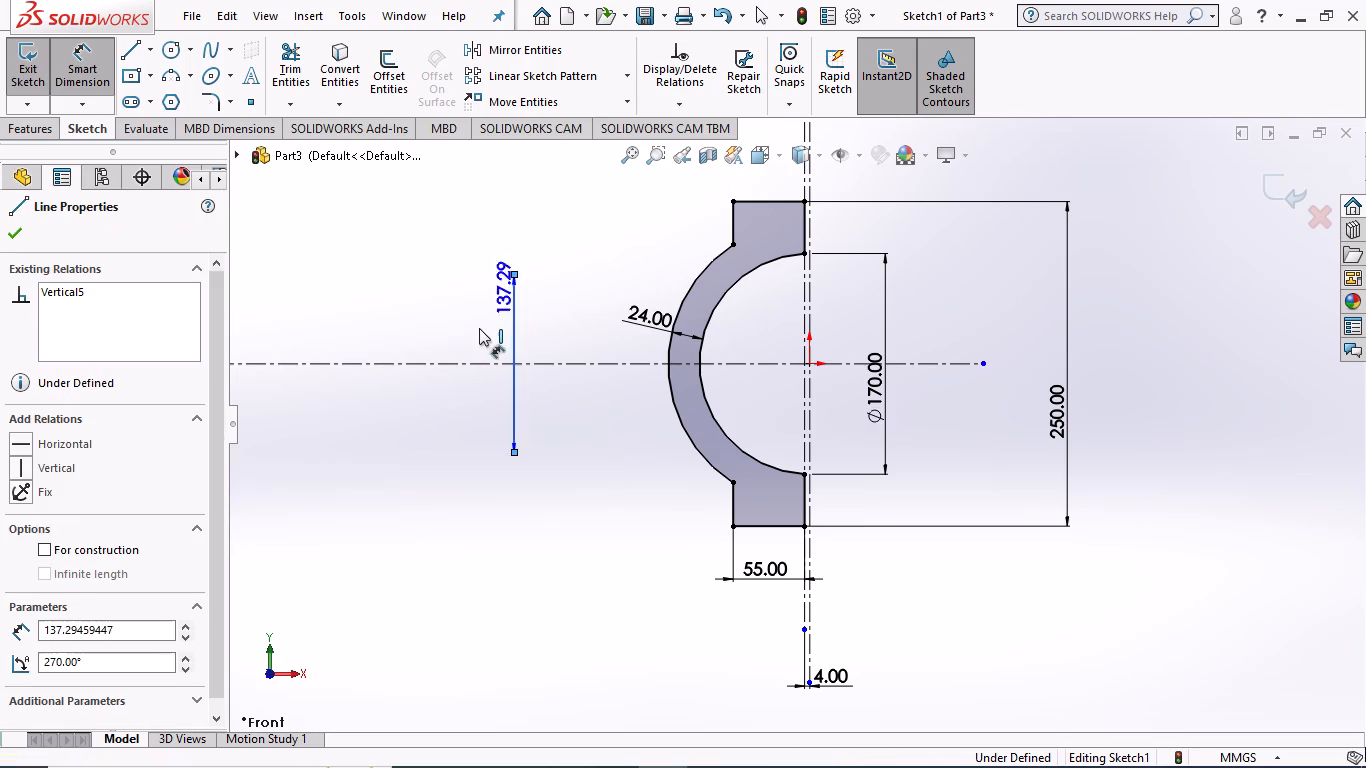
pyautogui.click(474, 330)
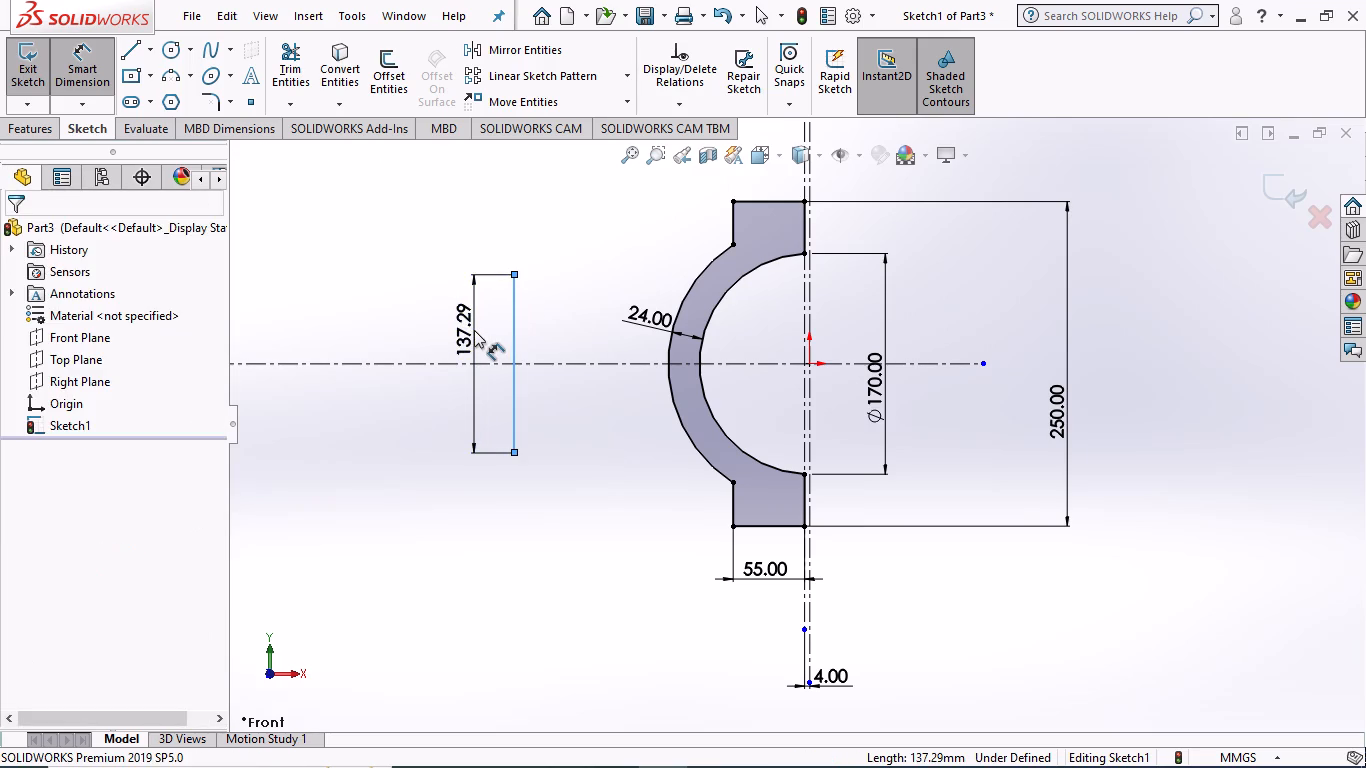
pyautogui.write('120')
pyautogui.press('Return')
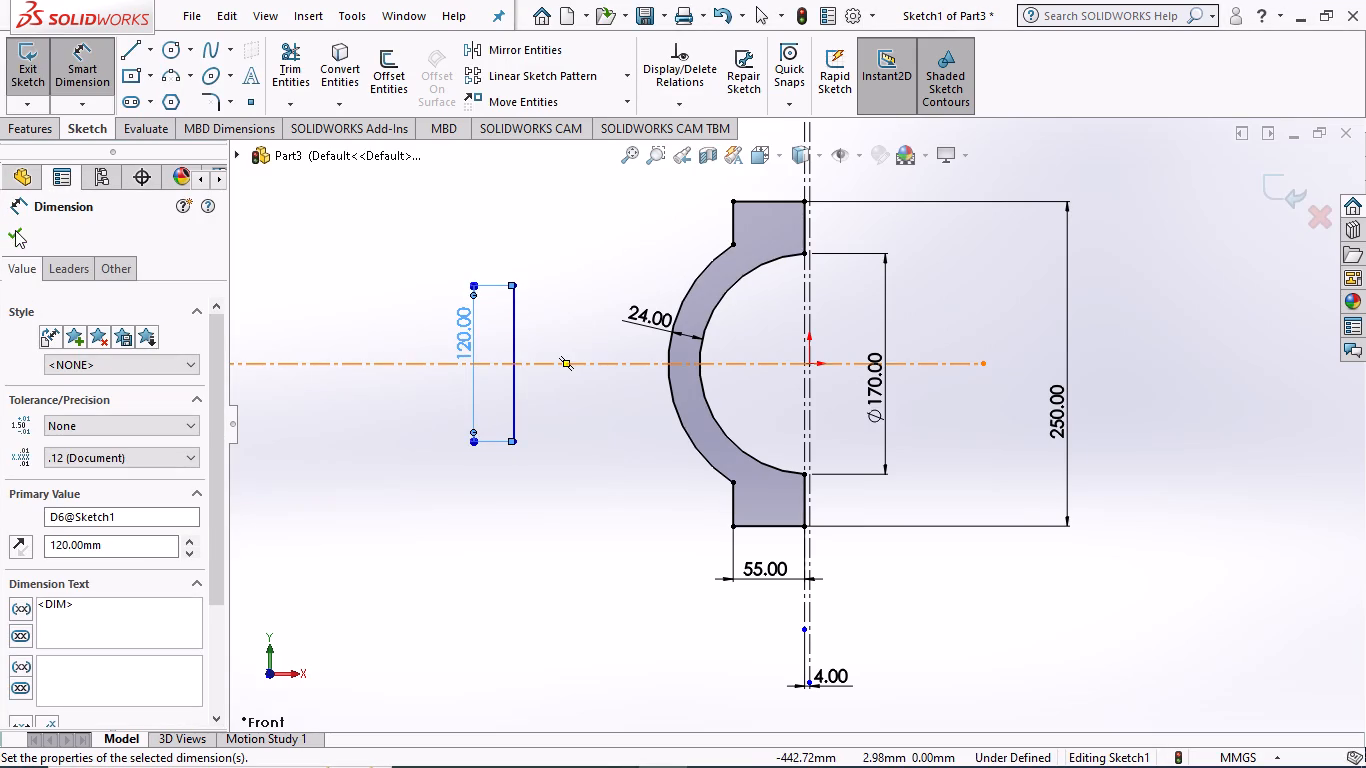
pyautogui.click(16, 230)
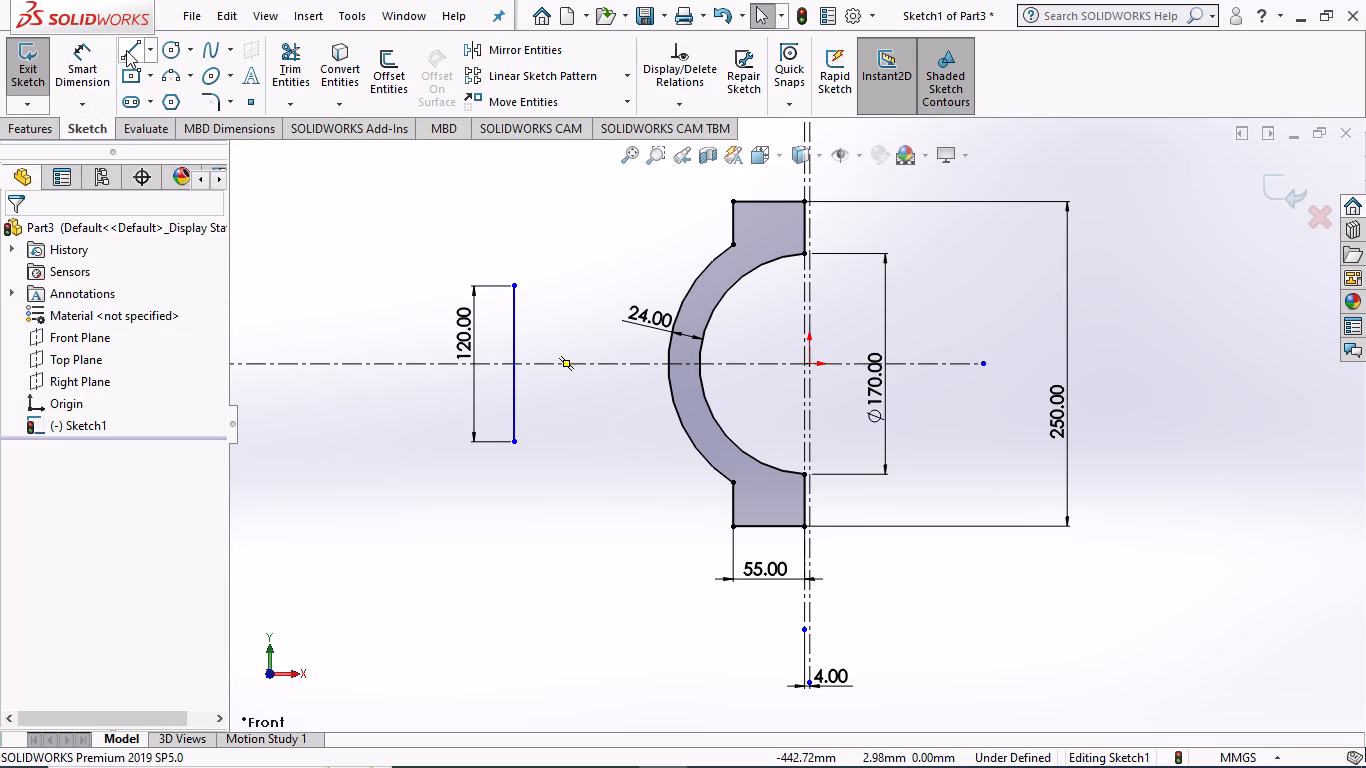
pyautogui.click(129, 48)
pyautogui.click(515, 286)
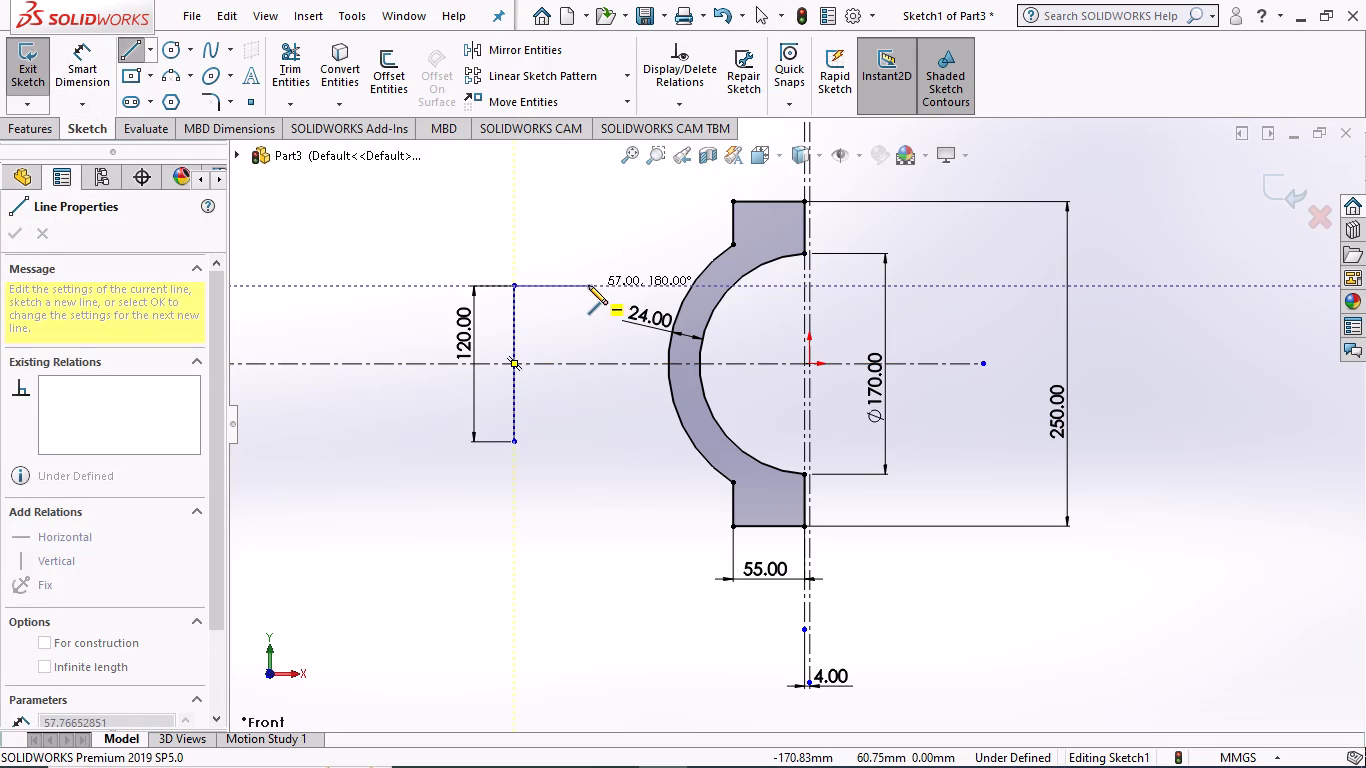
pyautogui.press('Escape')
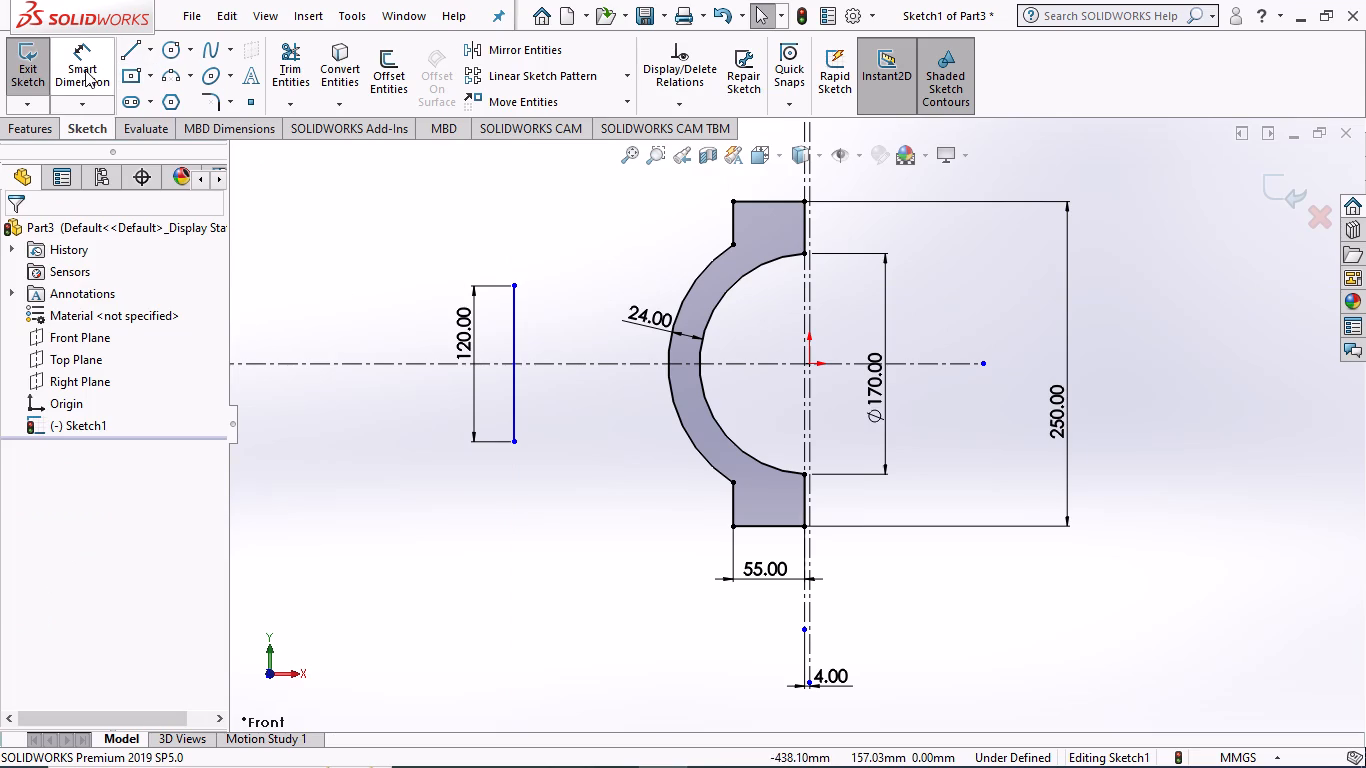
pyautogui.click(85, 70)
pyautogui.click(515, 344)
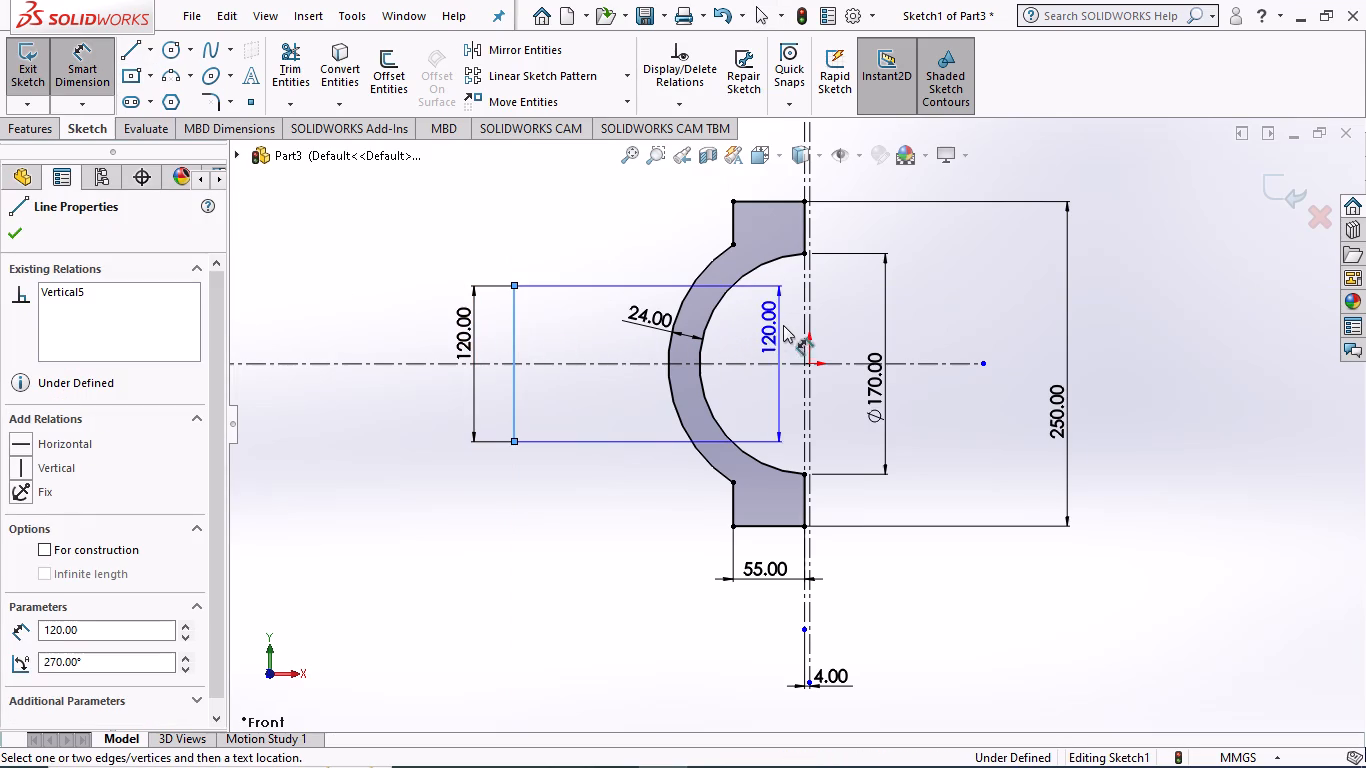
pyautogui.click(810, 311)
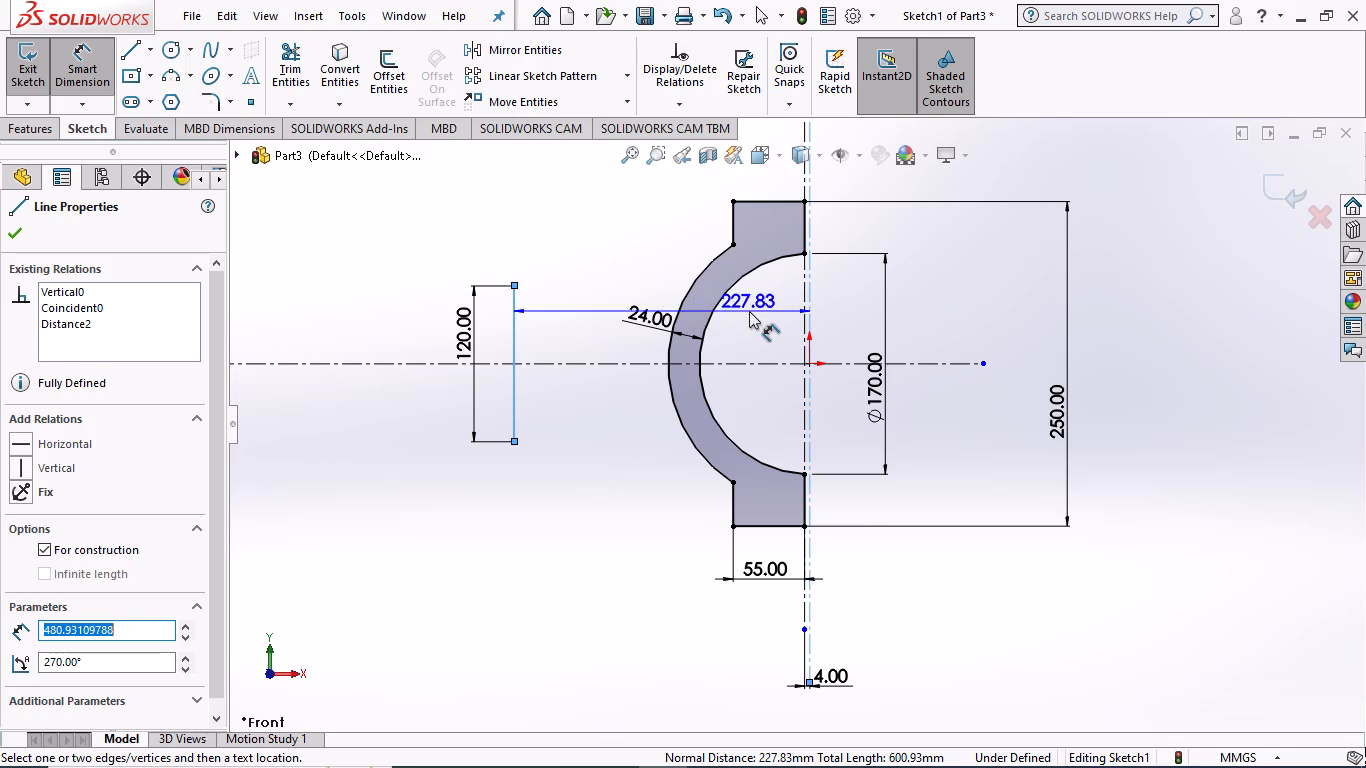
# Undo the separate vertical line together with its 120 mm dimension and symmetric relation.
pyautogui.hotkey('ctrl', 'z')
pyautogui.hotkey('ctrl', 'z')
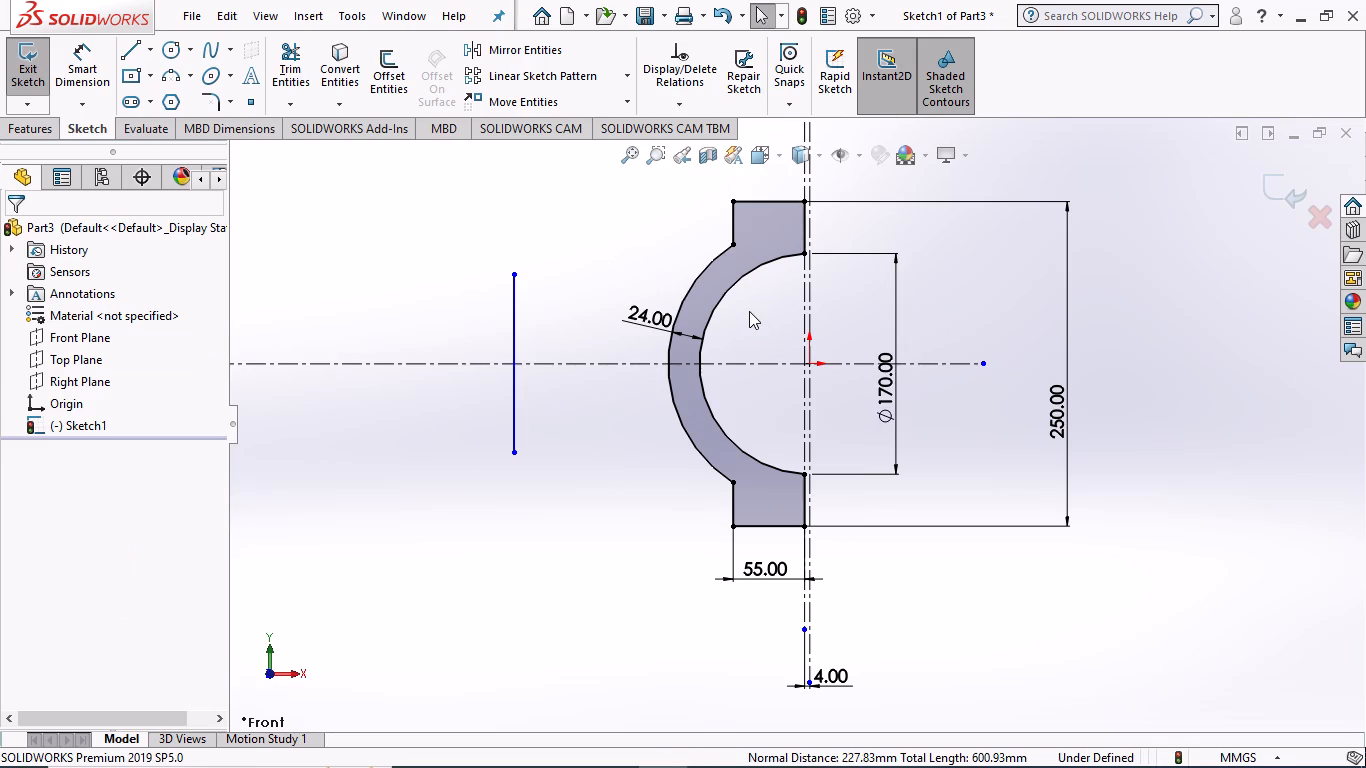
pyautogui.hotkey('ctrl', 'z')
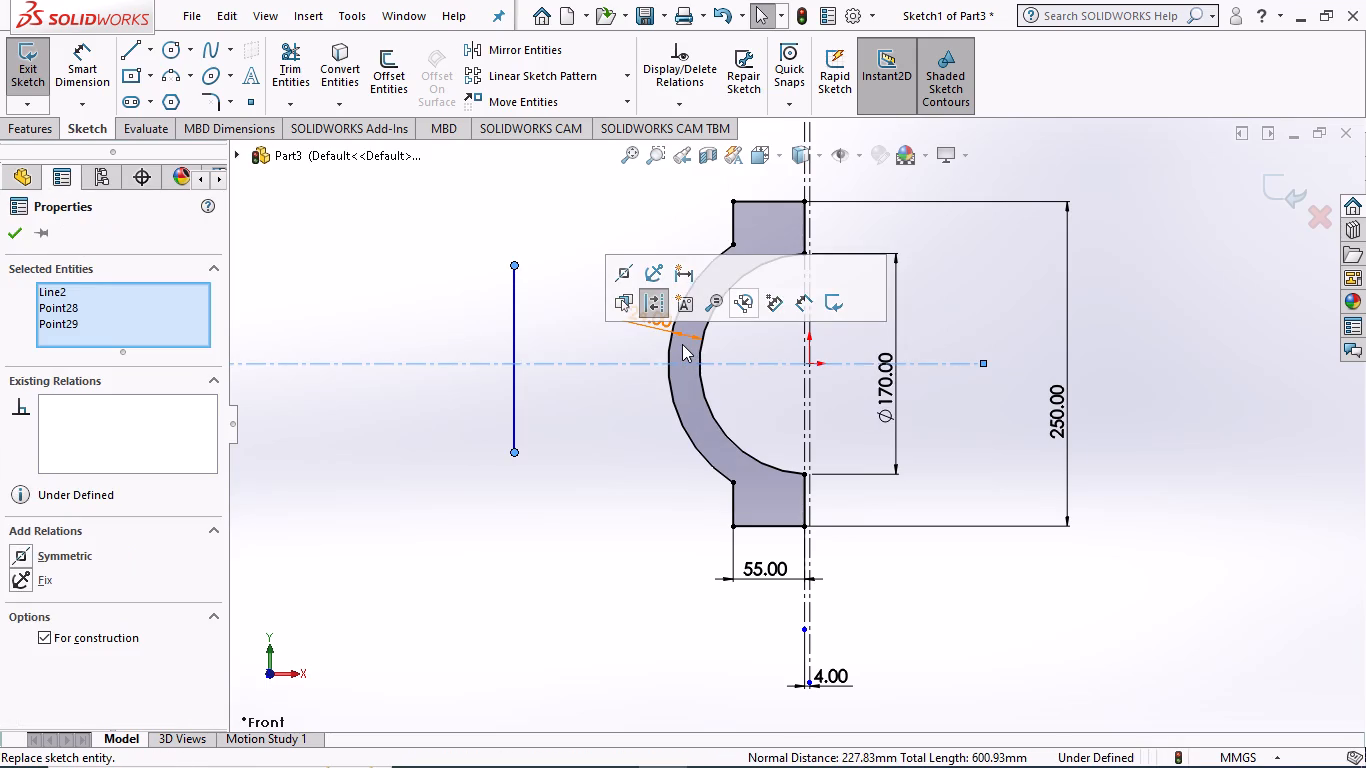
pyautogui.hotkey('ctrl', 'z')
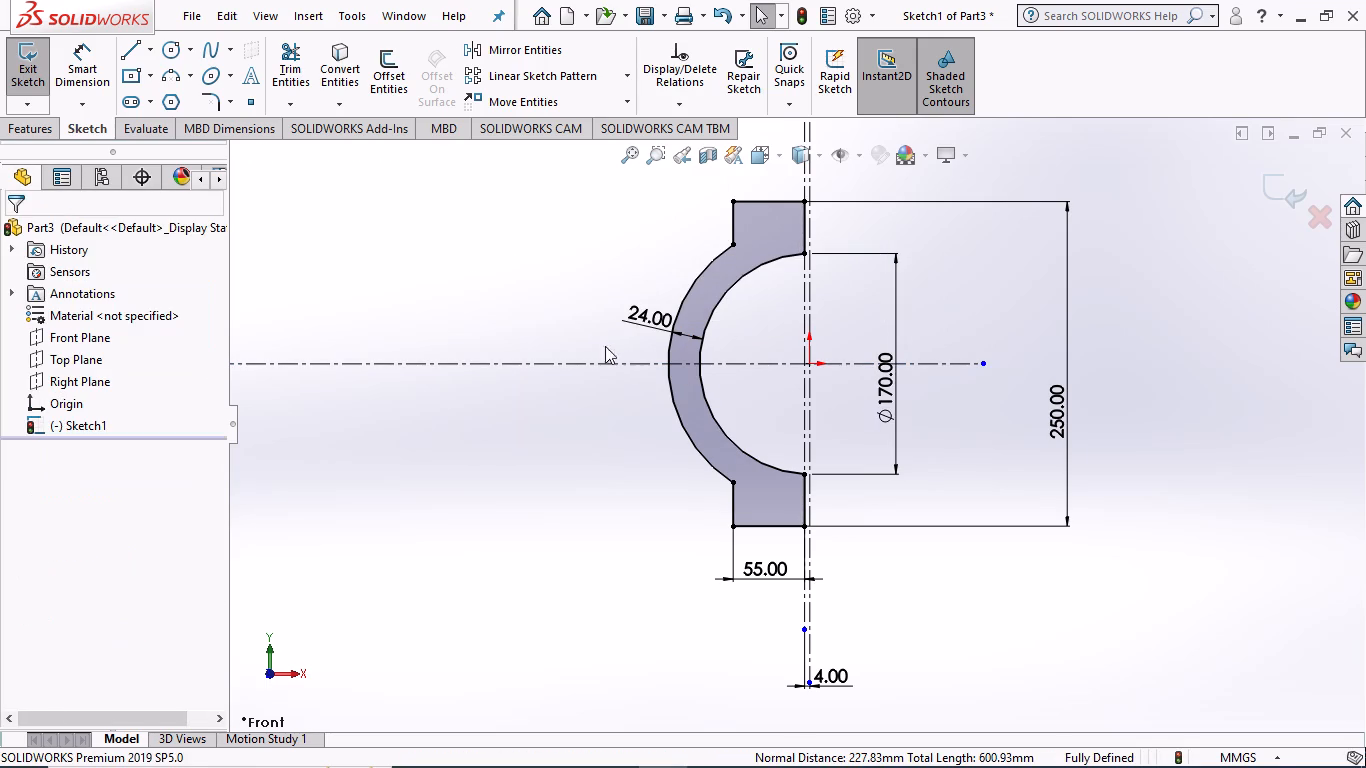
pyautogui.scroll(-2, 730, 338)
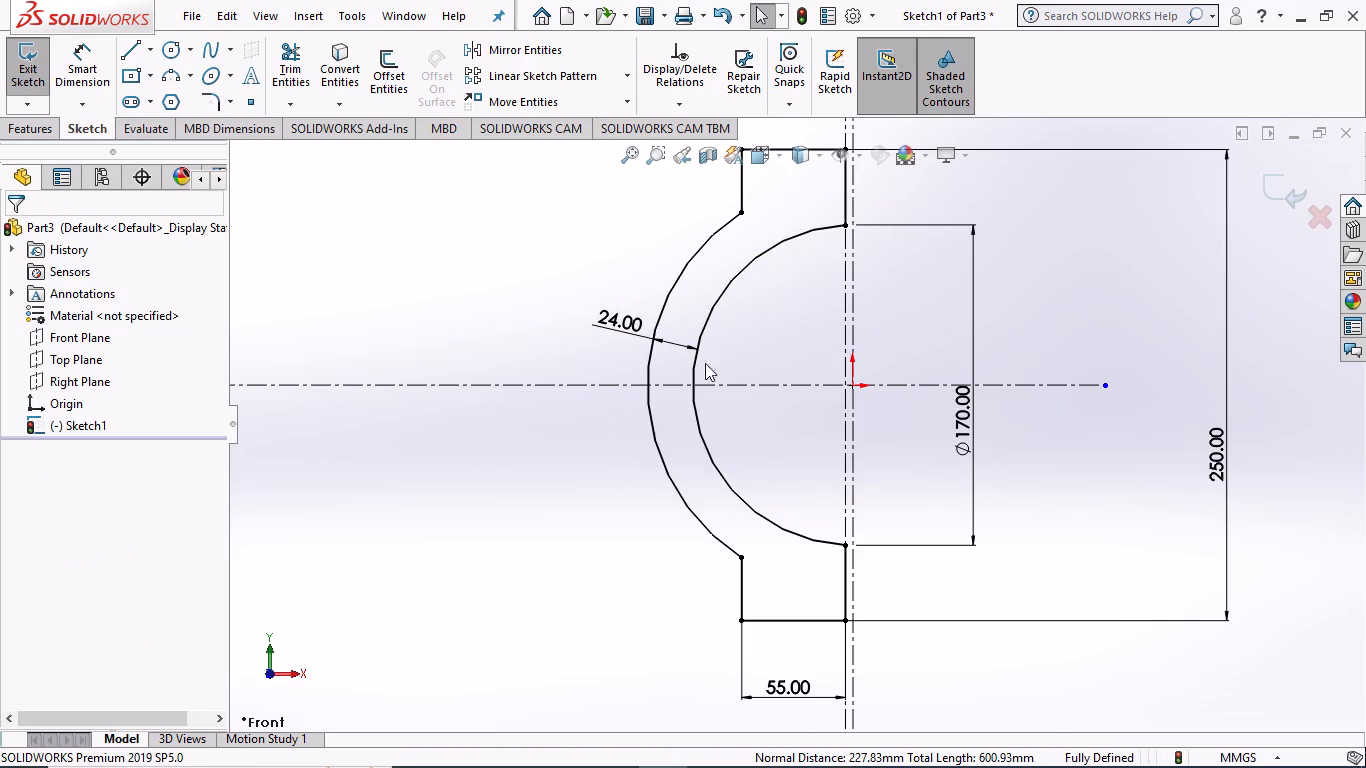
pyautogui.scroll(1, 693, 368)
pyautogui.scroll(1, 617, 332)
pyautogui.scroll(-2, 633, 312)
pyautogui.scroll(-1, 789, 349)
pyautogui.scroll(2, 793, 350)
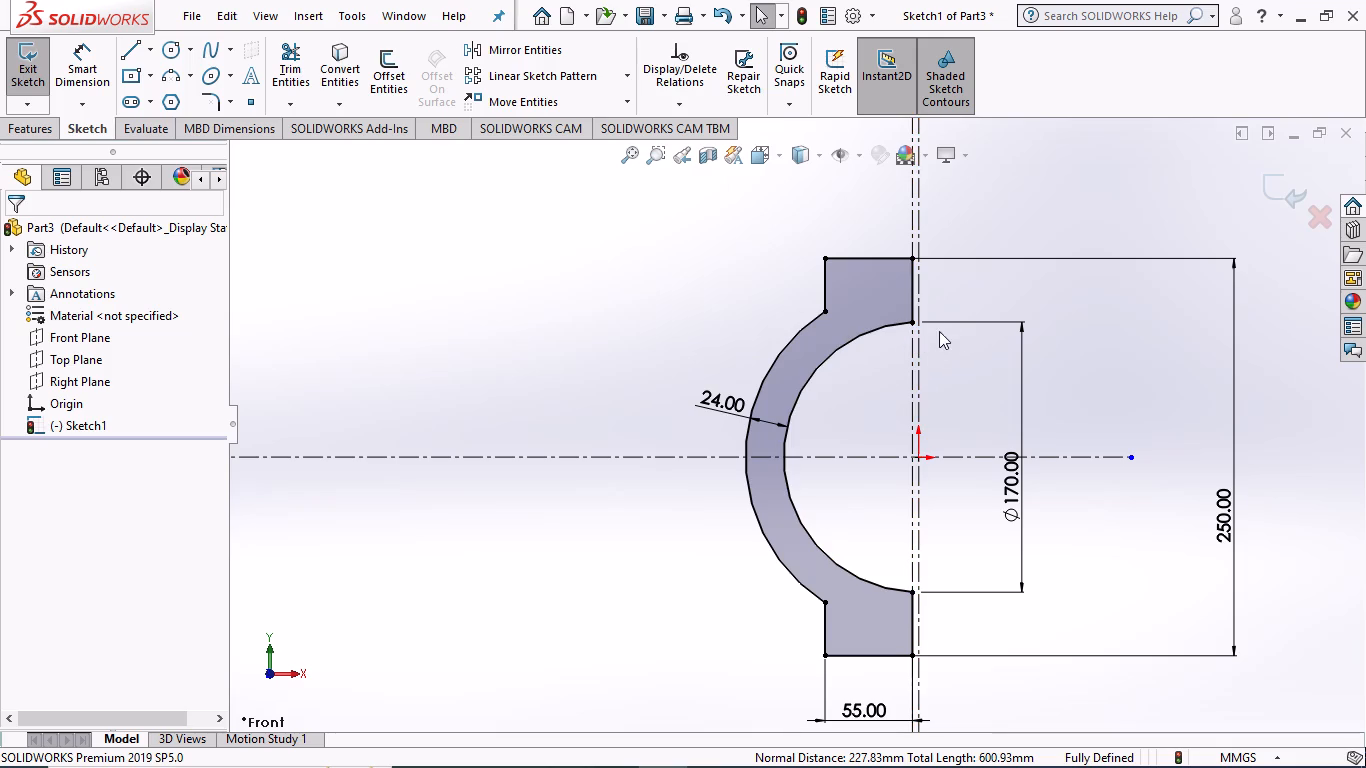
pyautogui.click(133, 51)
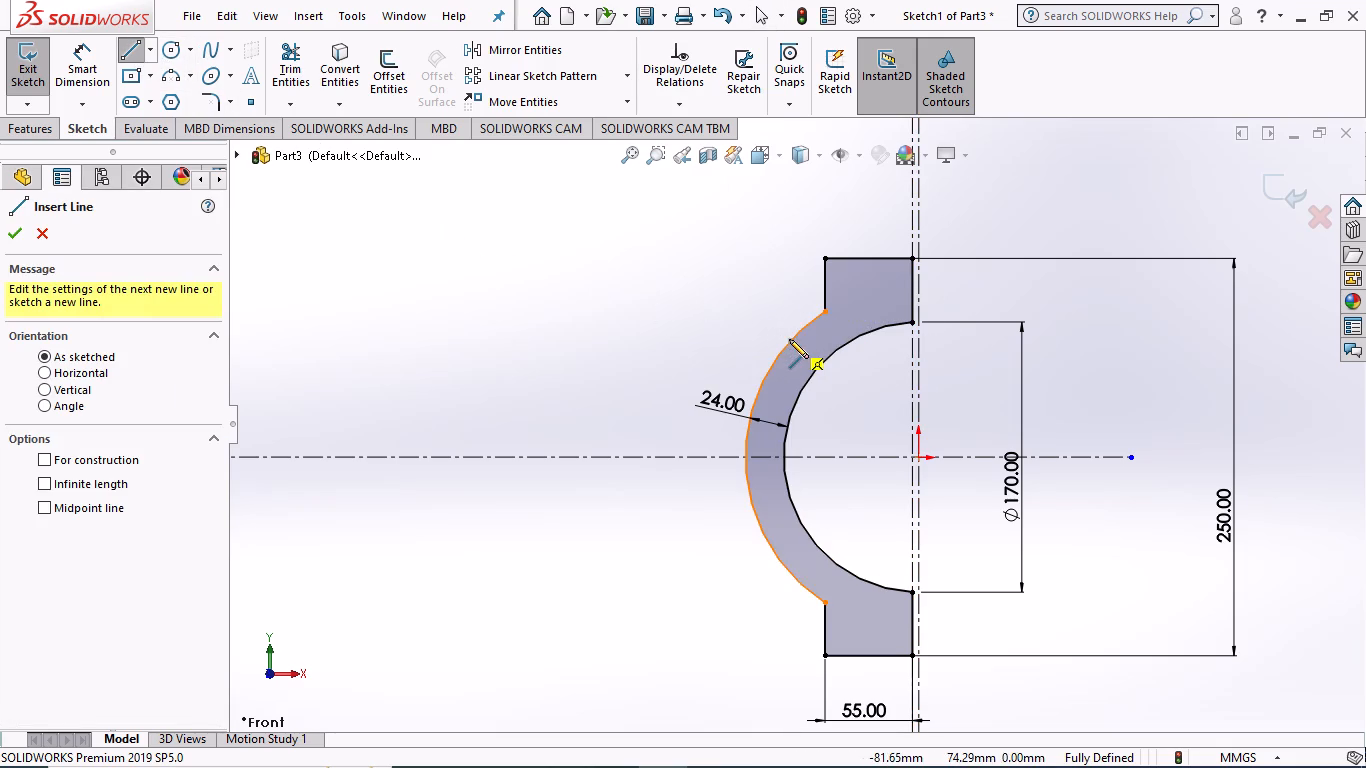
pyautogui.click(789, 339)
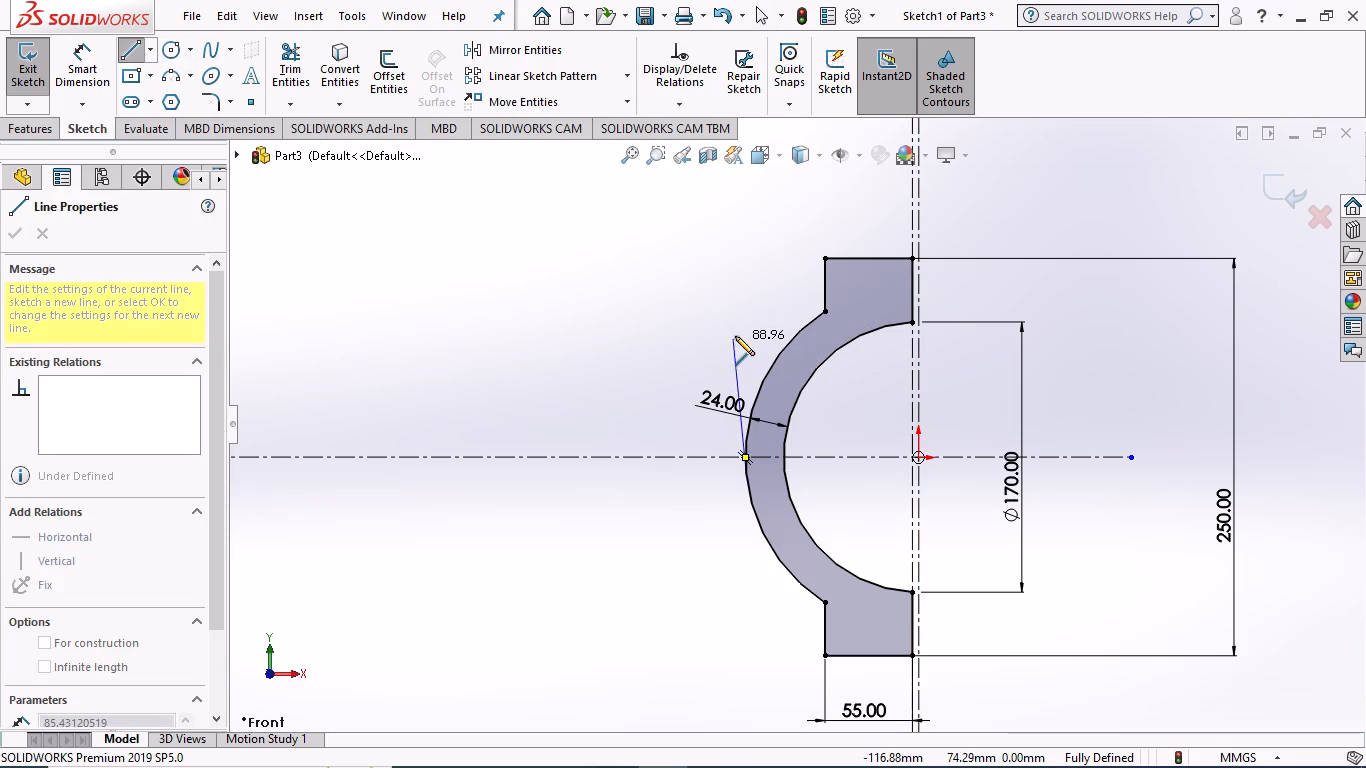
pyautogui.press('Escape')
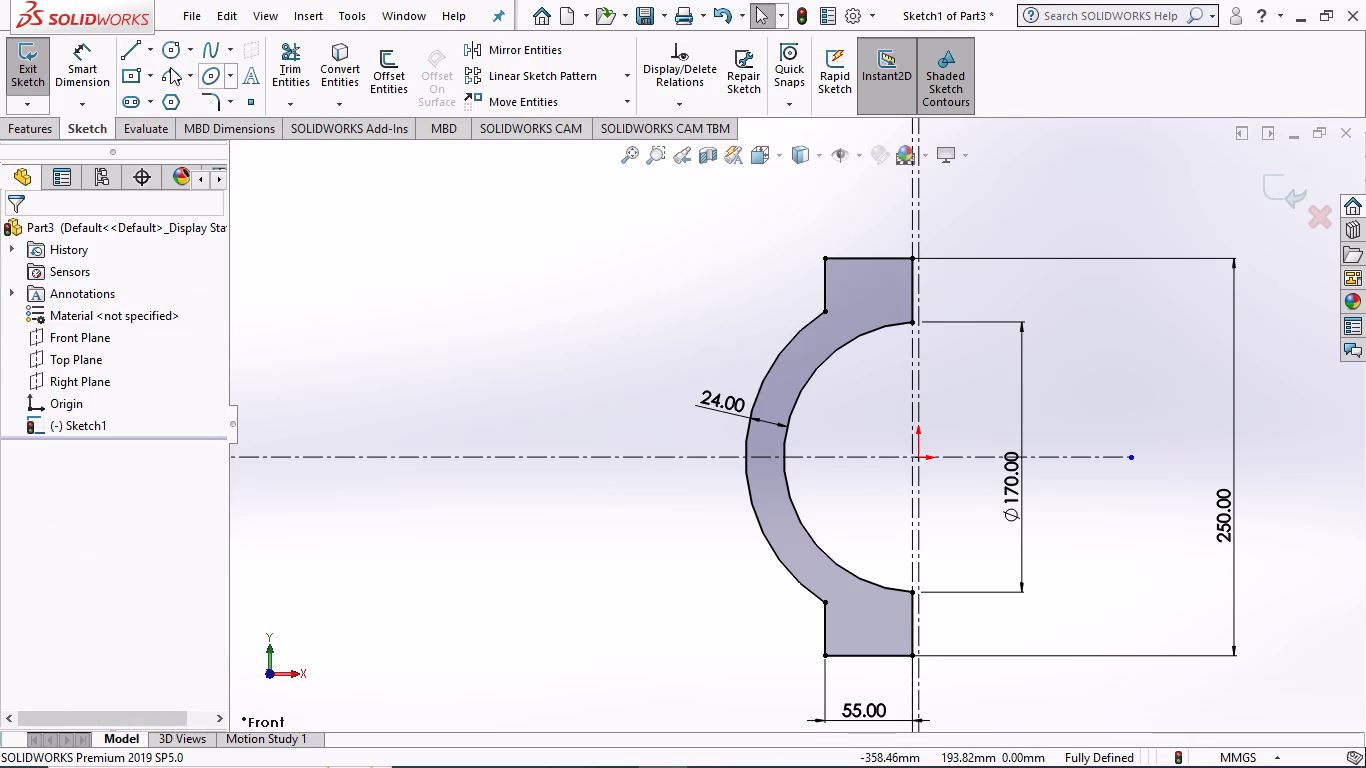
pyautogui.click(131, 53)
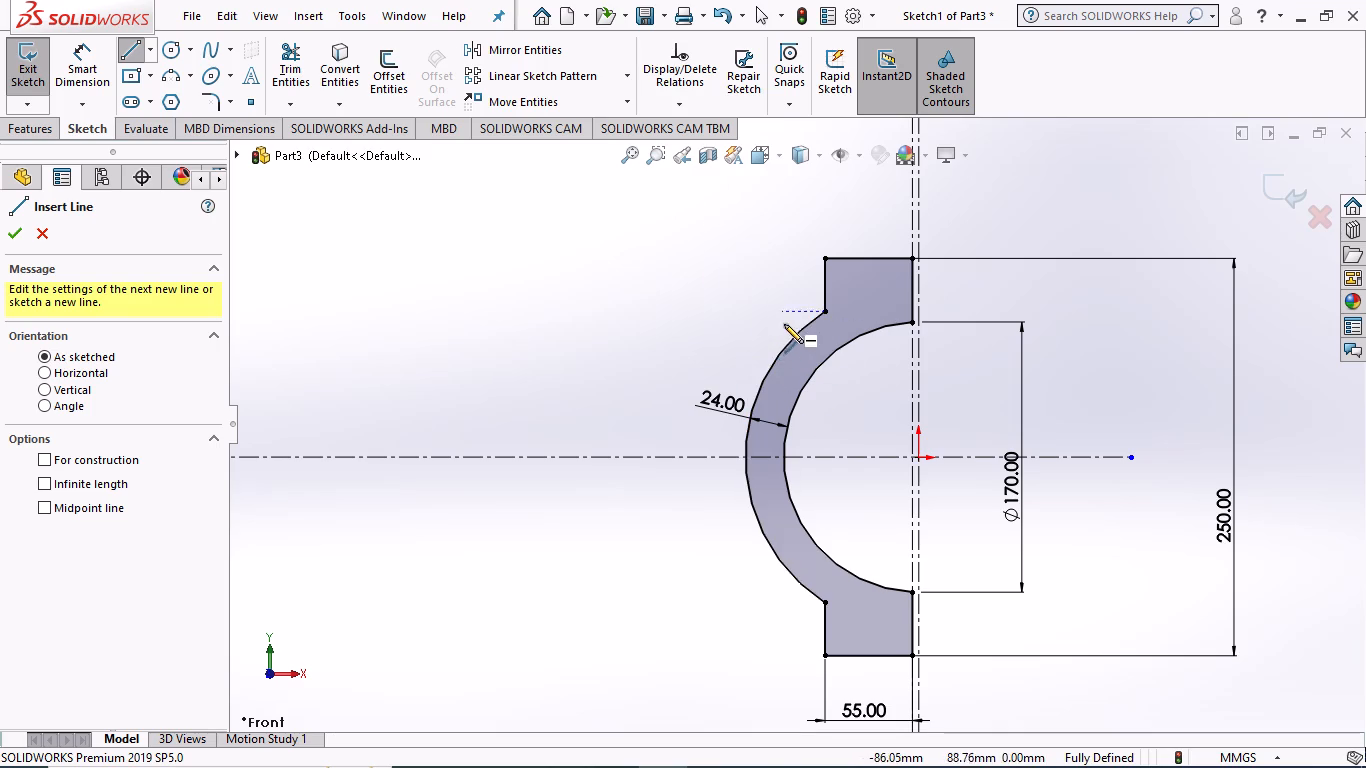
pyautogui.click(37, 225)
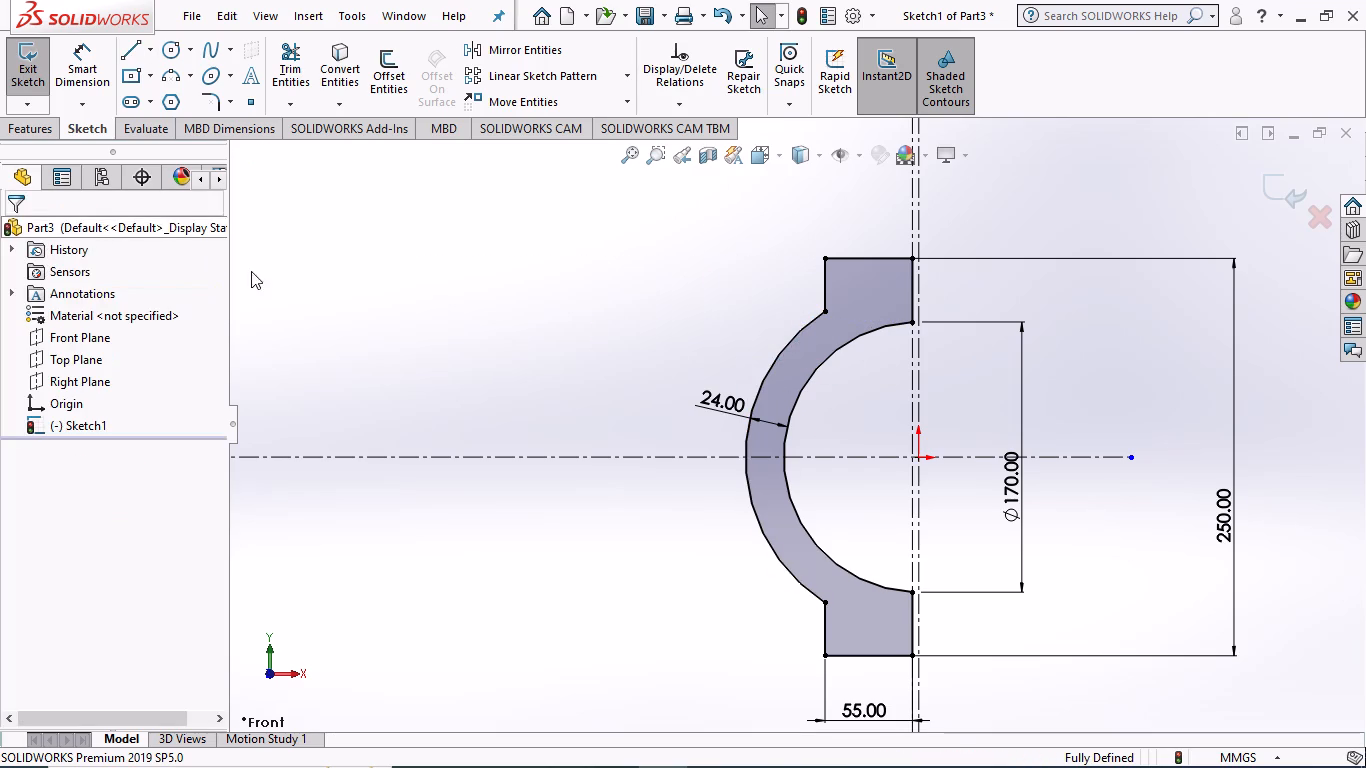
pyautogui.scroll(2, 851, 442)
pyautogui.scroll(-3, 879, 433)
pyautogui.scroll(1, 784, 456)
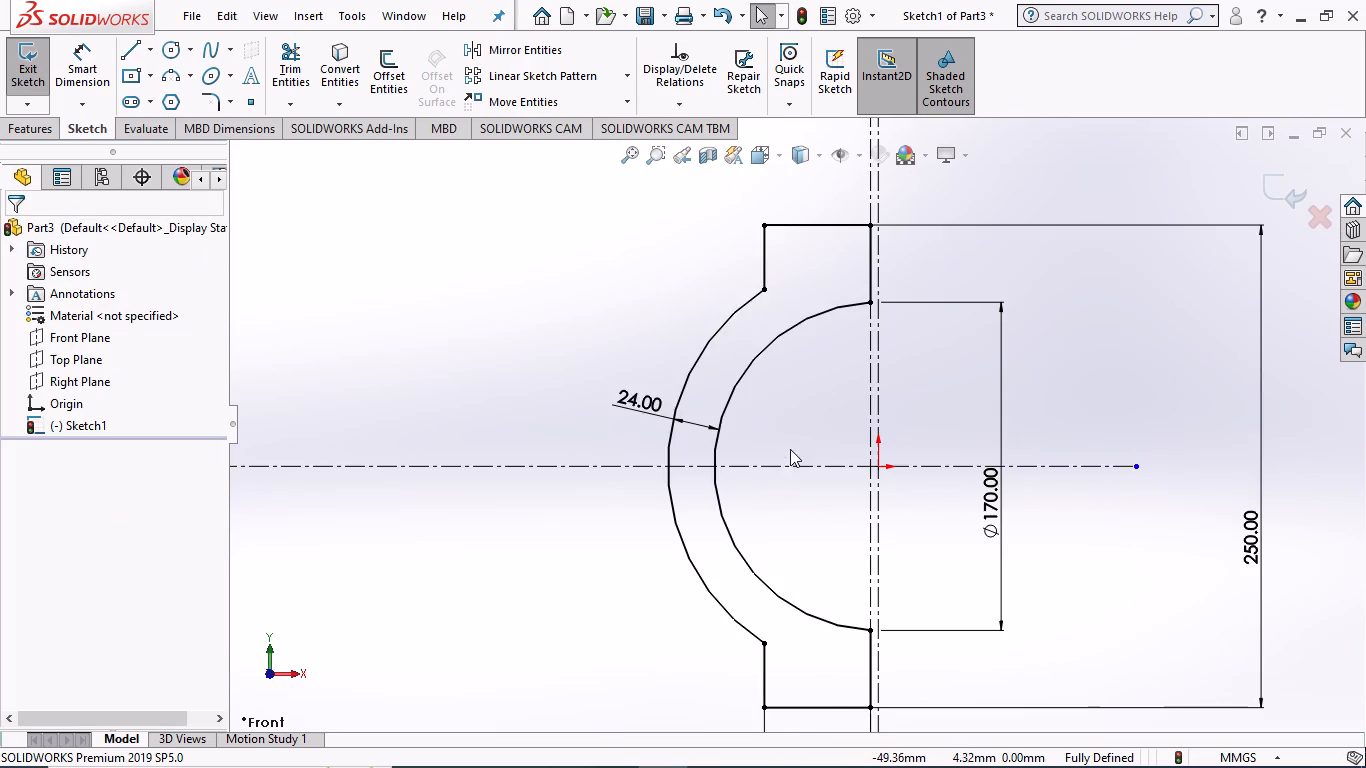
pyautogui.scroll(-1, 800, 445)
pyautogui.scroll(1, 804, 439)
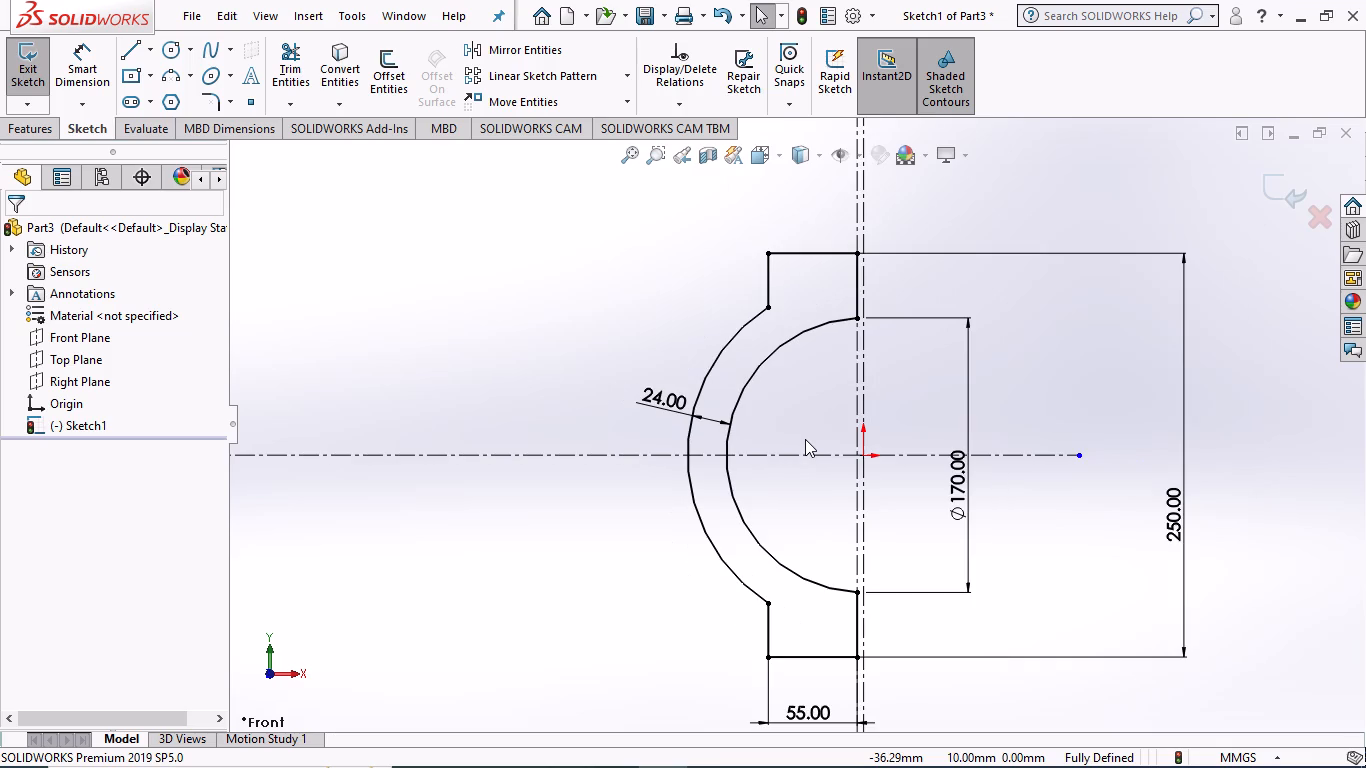
# Extrude the closed half-ring profile with its lugs 42 mm using the Mid Plane end condition.
pyautogui.click(33, 124)
pyautogui.click(32, 76)
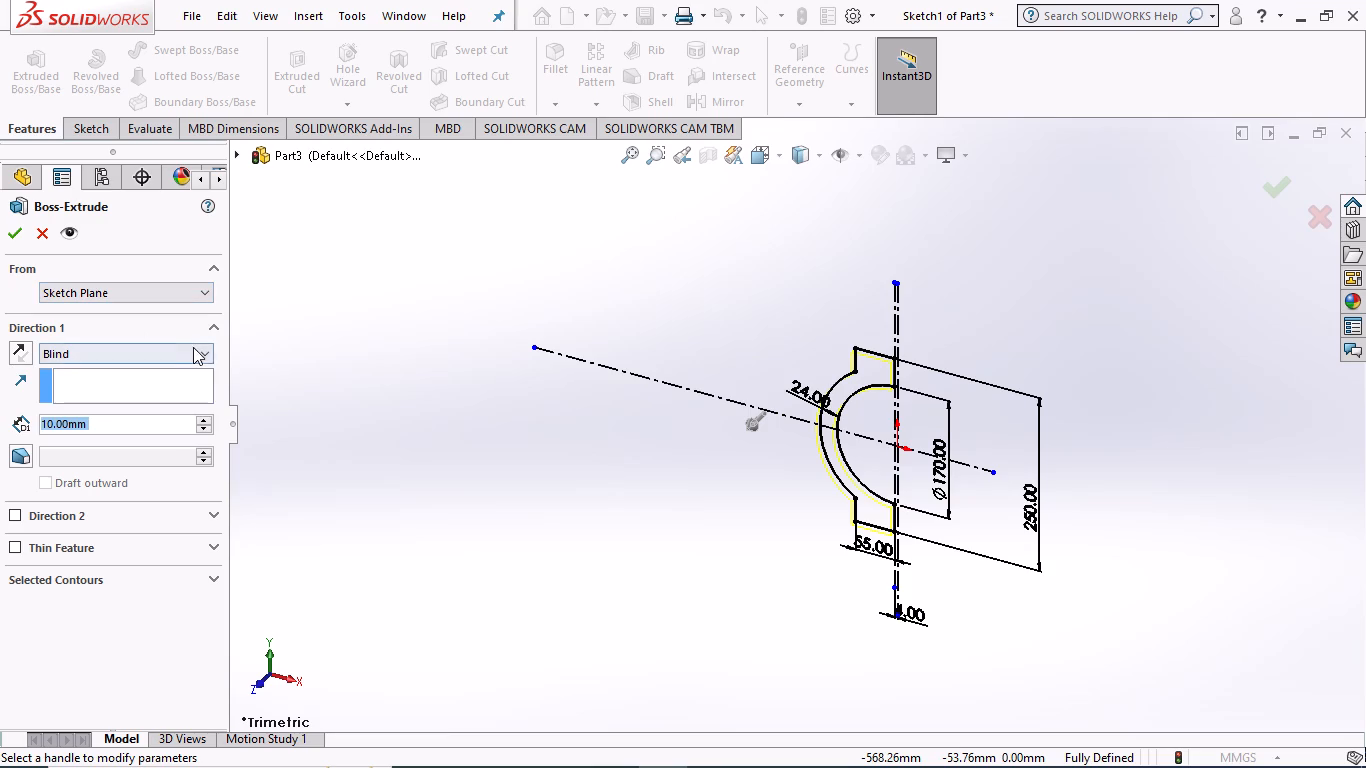
pyautogui.click(197, 348)
pyautogui.click(99, 434)
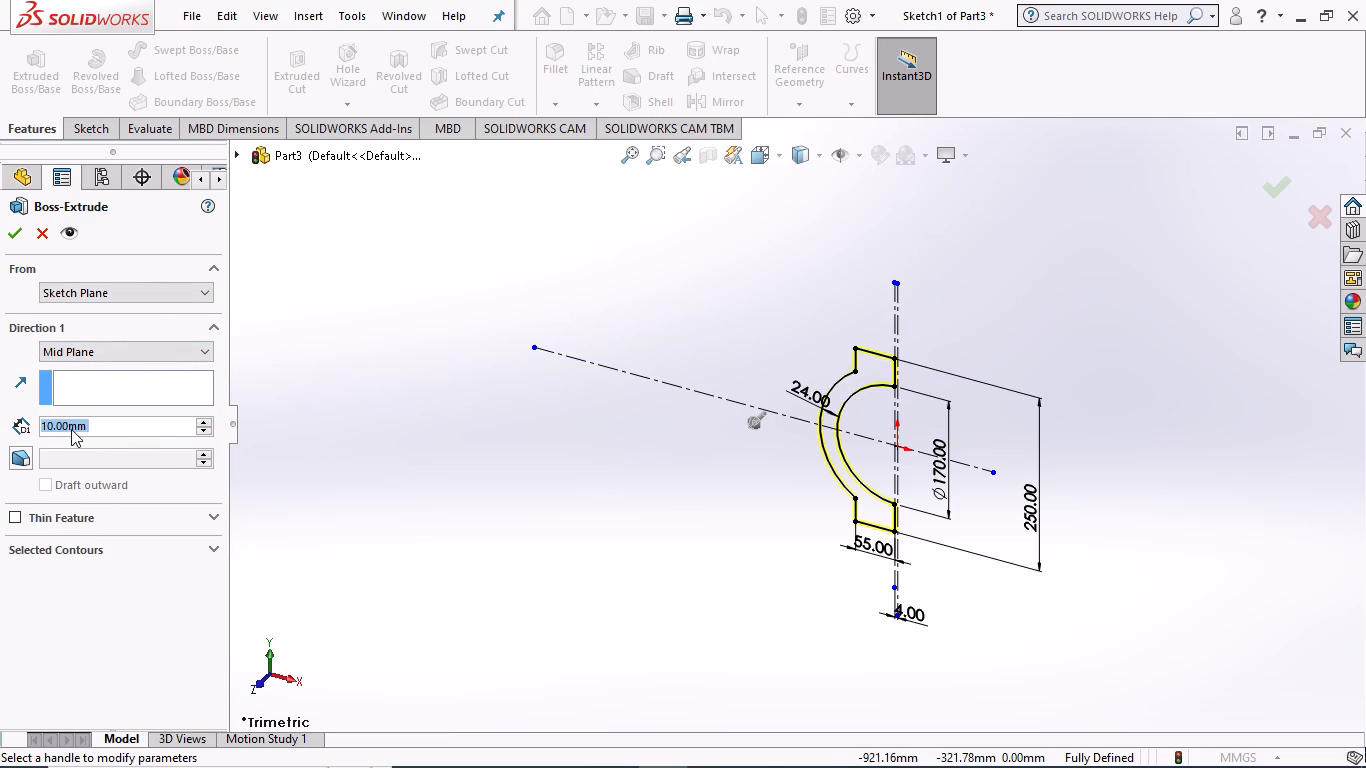
pyautogui.press('4')
pyautogui.press('2')
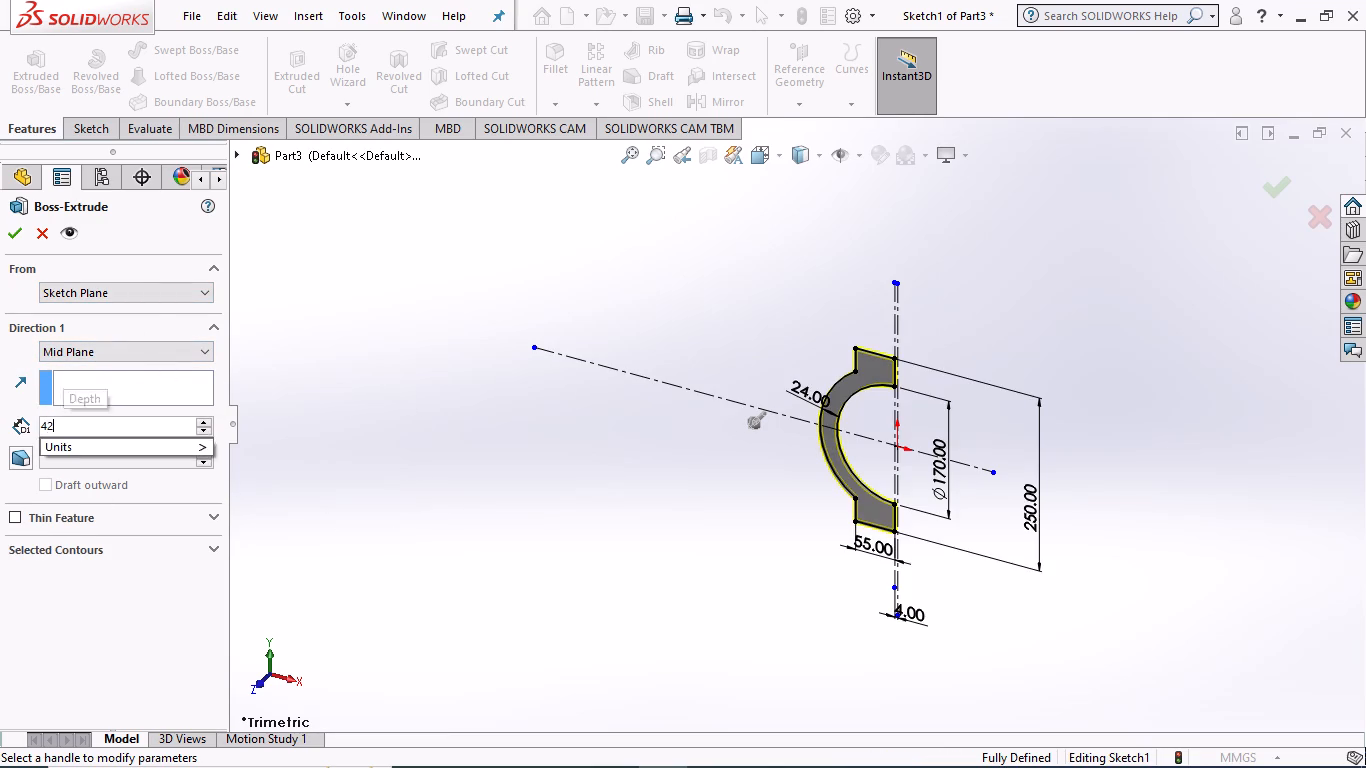
pyautogui.press('Return')
pyautogui.click(5, 229)
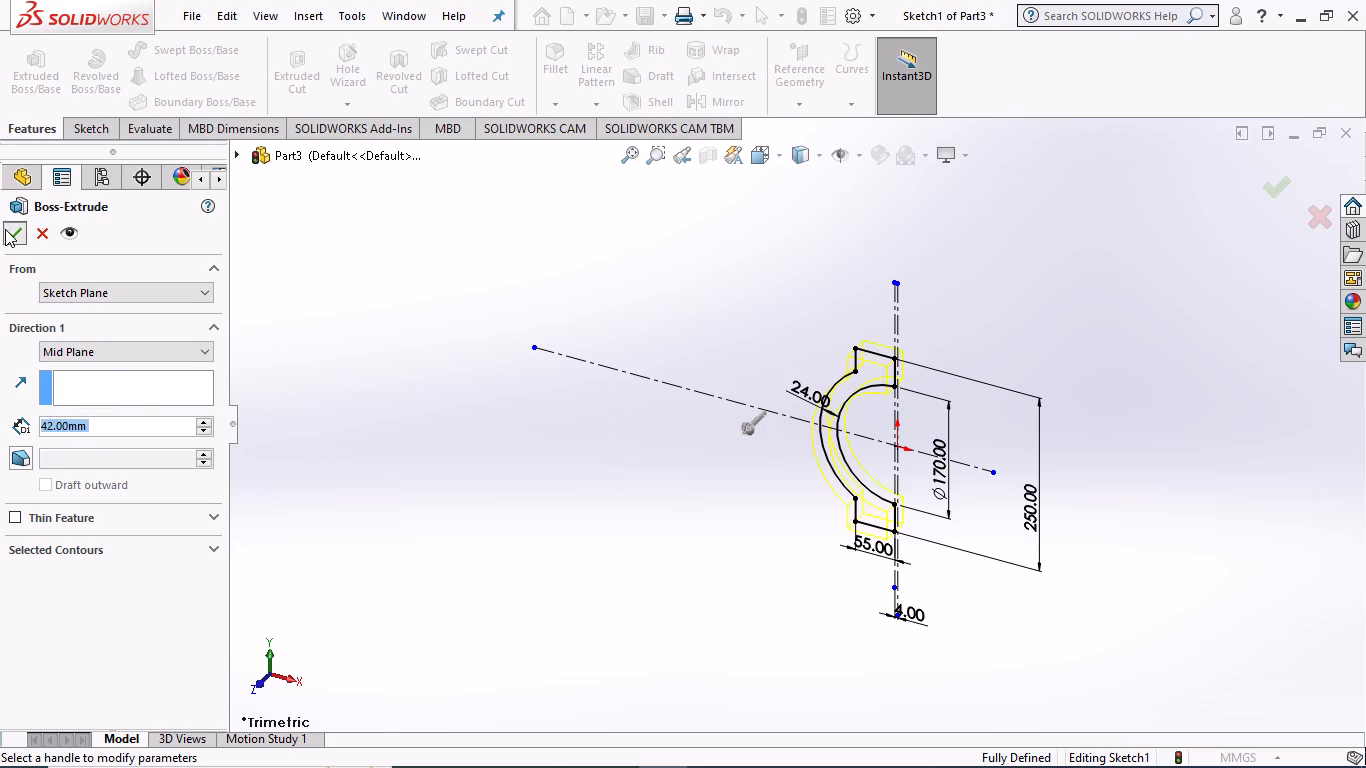
# Sketch a circle of about 89 mm radius on the Front Plane, centred on the origin.
pyautogui.scroll(1, 746, 480)
pyautogui.moveTo(746, 480); pyautogui.dragTo(667, 443, button='middle')
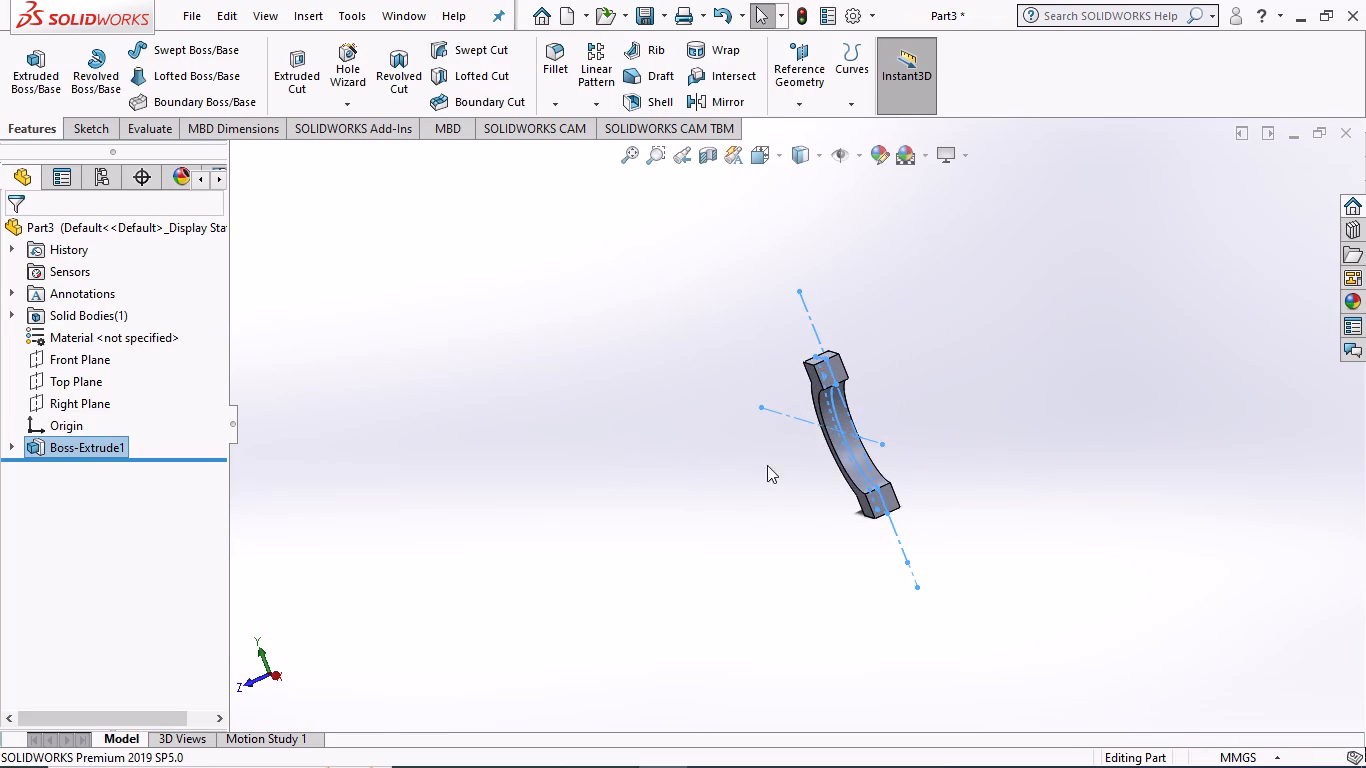
pyautogui.click(81, 396)
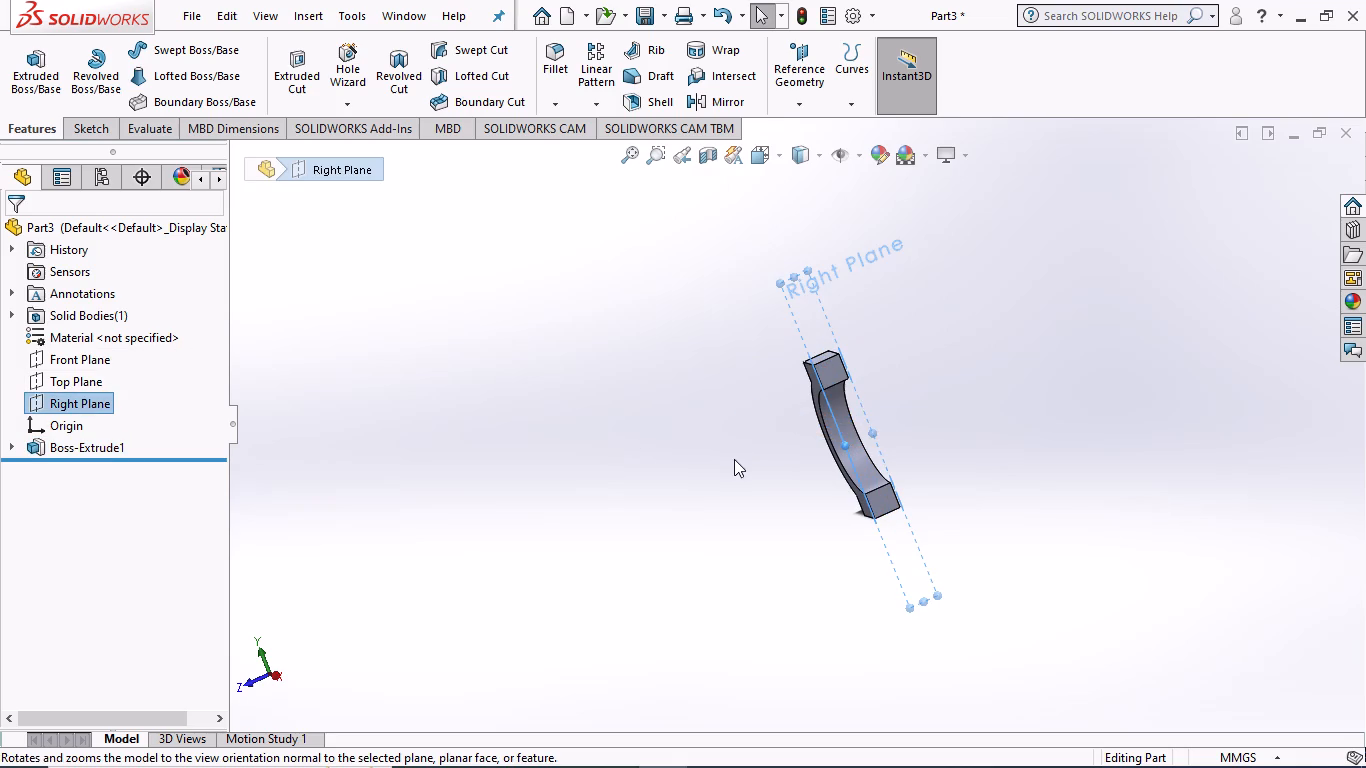
pyautogui.moveTo(734, 459); pyautogui.dragTo(857, 536, button='middle')
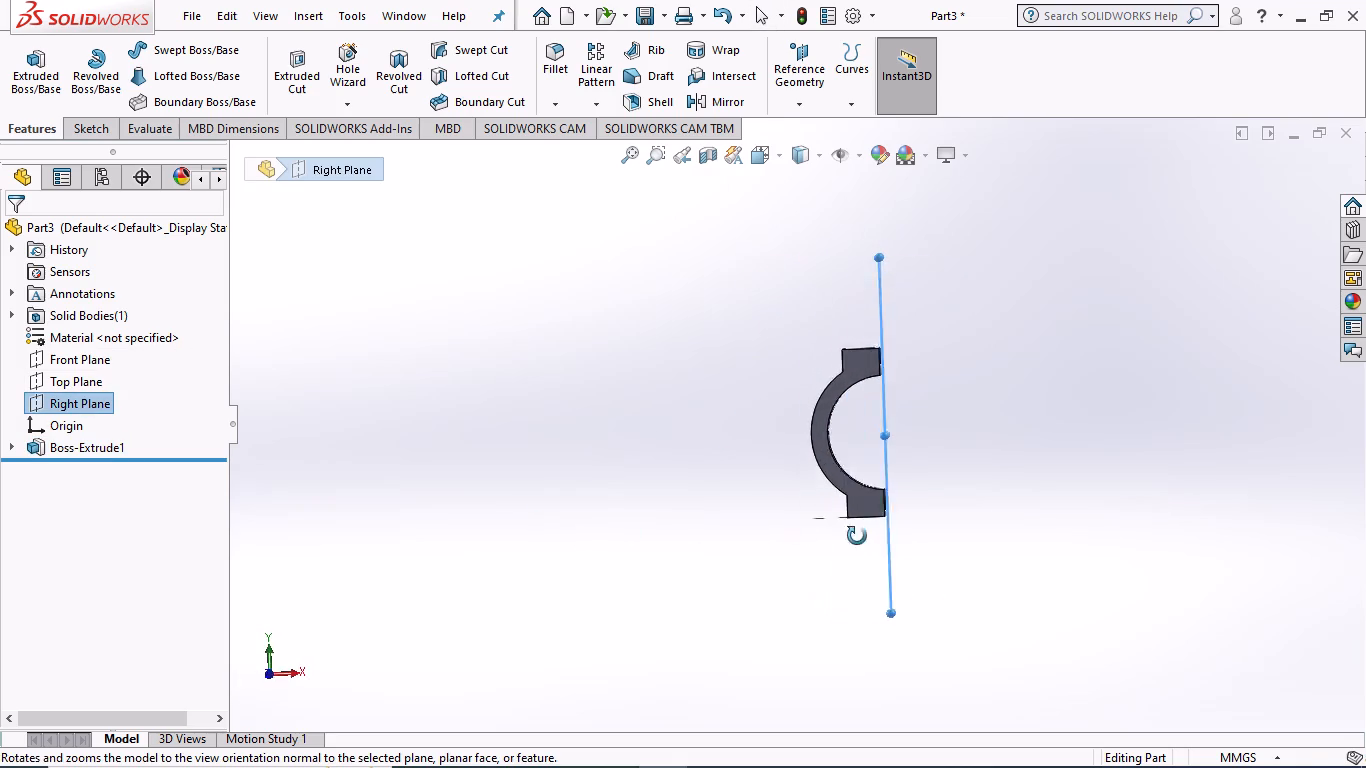
pyautogui.moveTo(857, 536); pyautogui.dragTo(822, 509, button='middle')
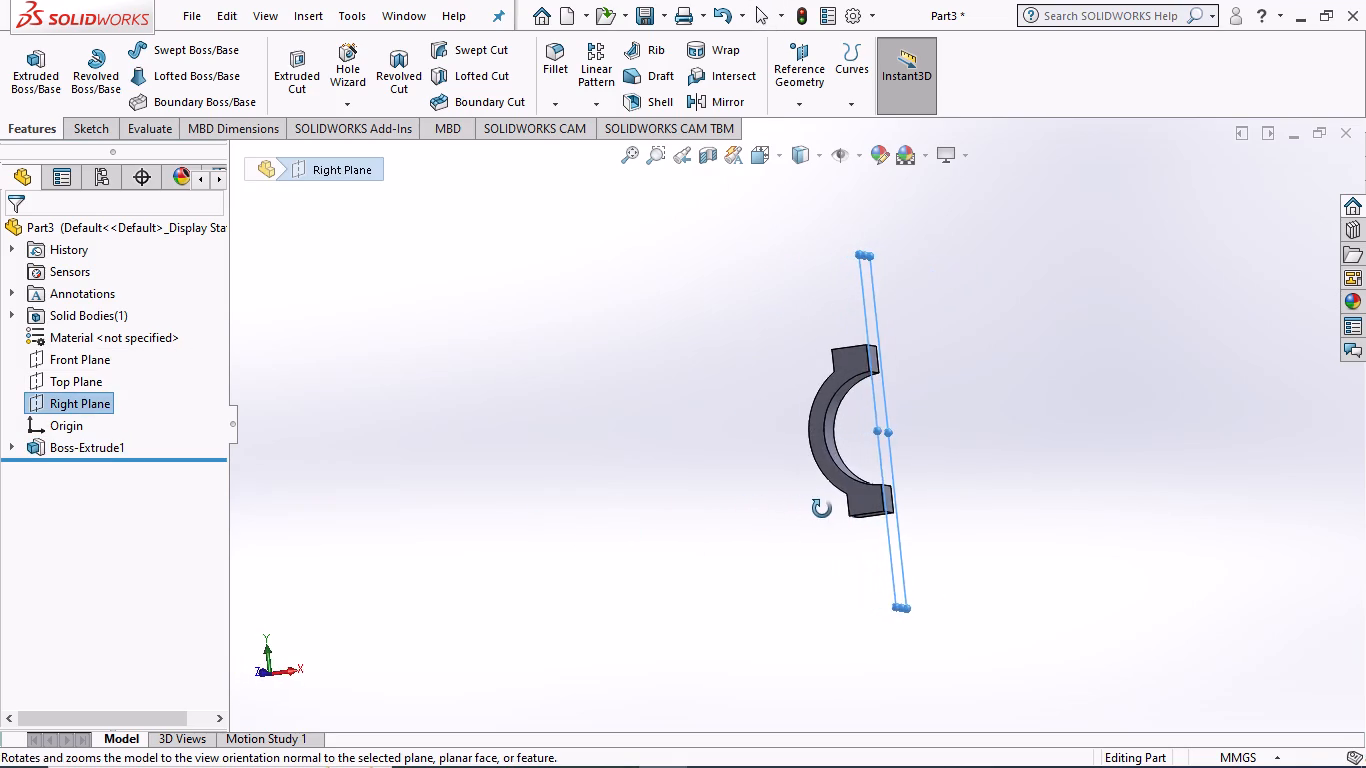
pyautogui.moveTo(822, 509); pyautogui.dragTo(738, 505, button='middle')
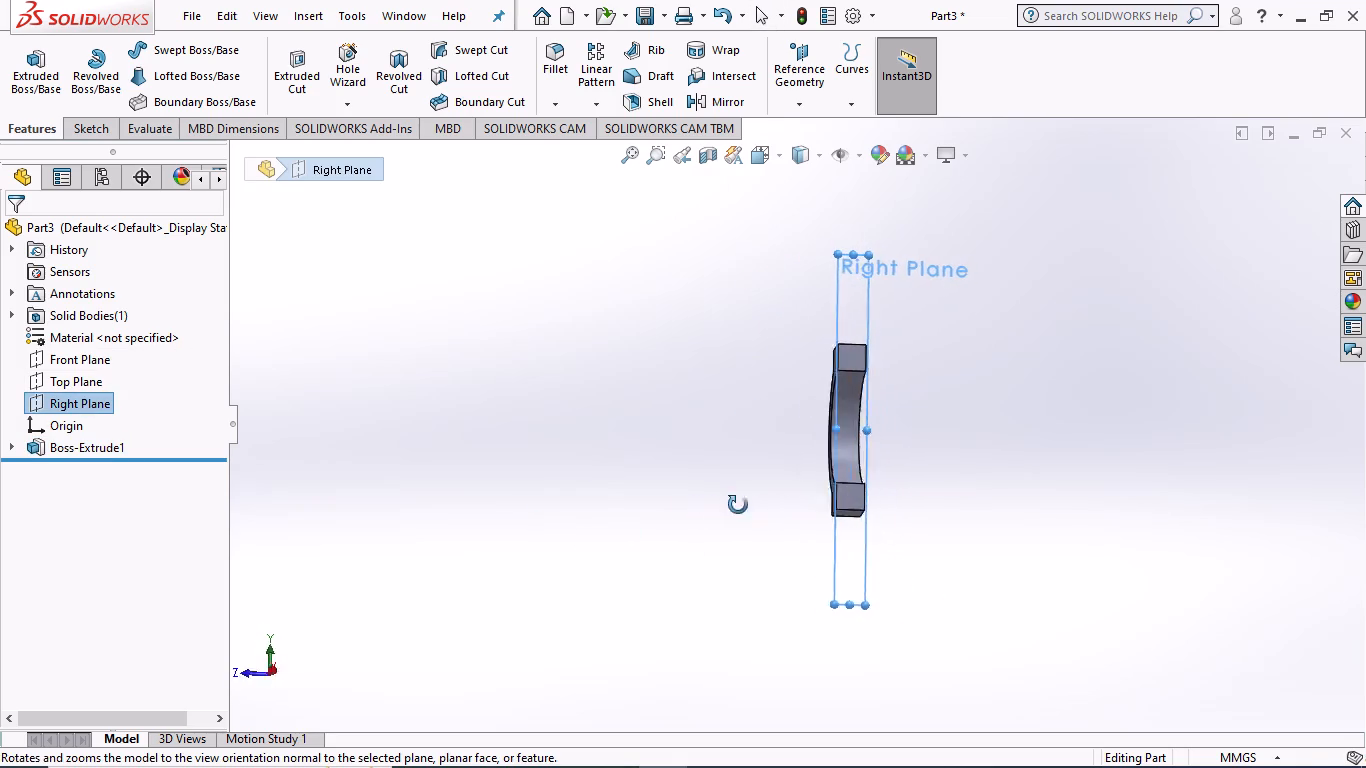
pyautogui.moveTo(738, 505); pyautogui.dragTo(846, 503, button='middle')
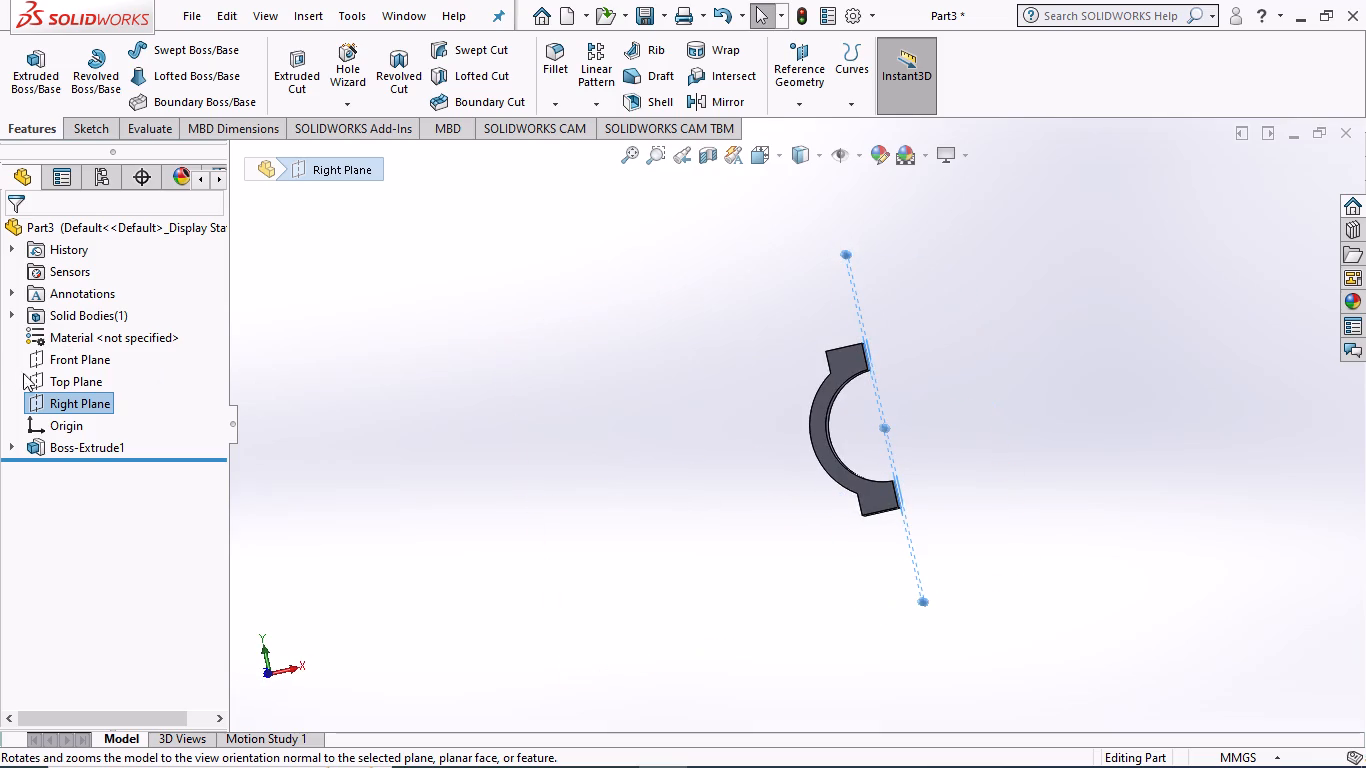
pyautogui.click(61, 360)
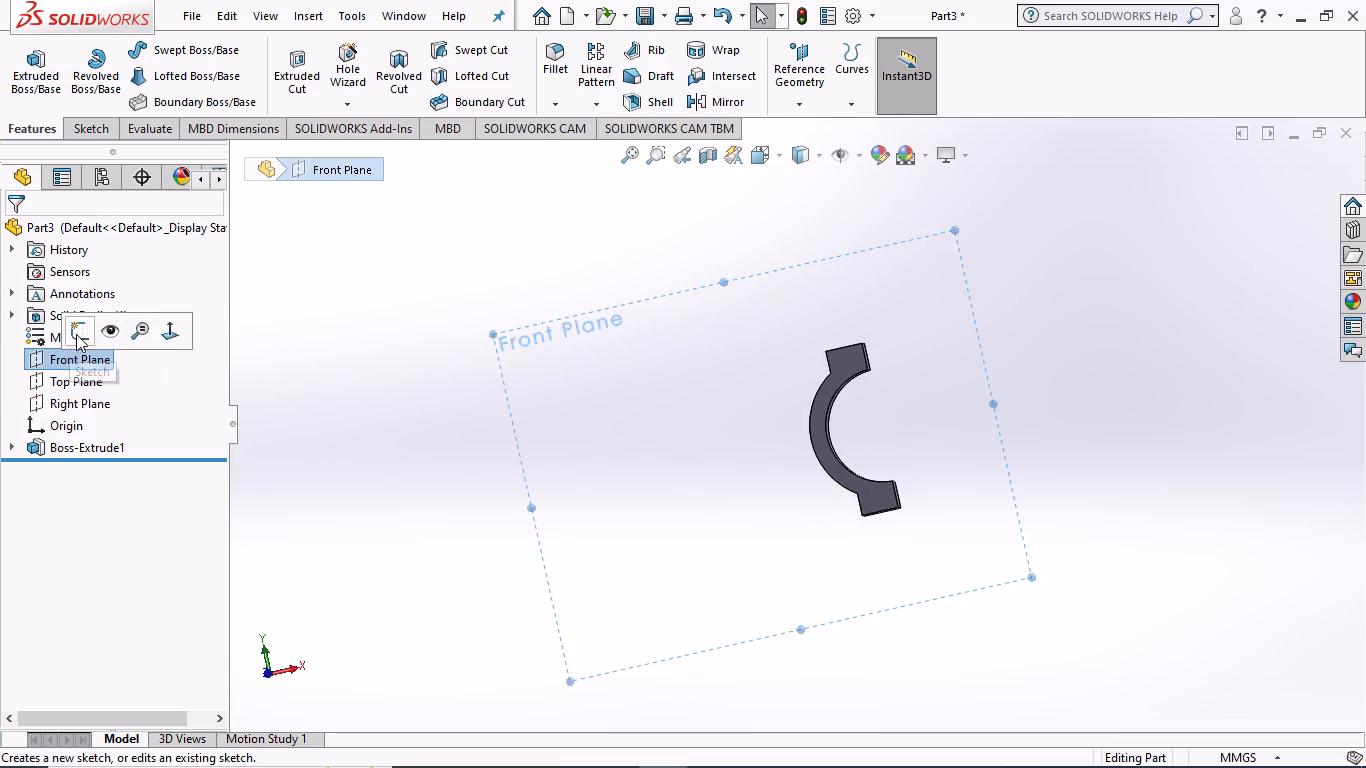
pyautogui.click(78, 330)
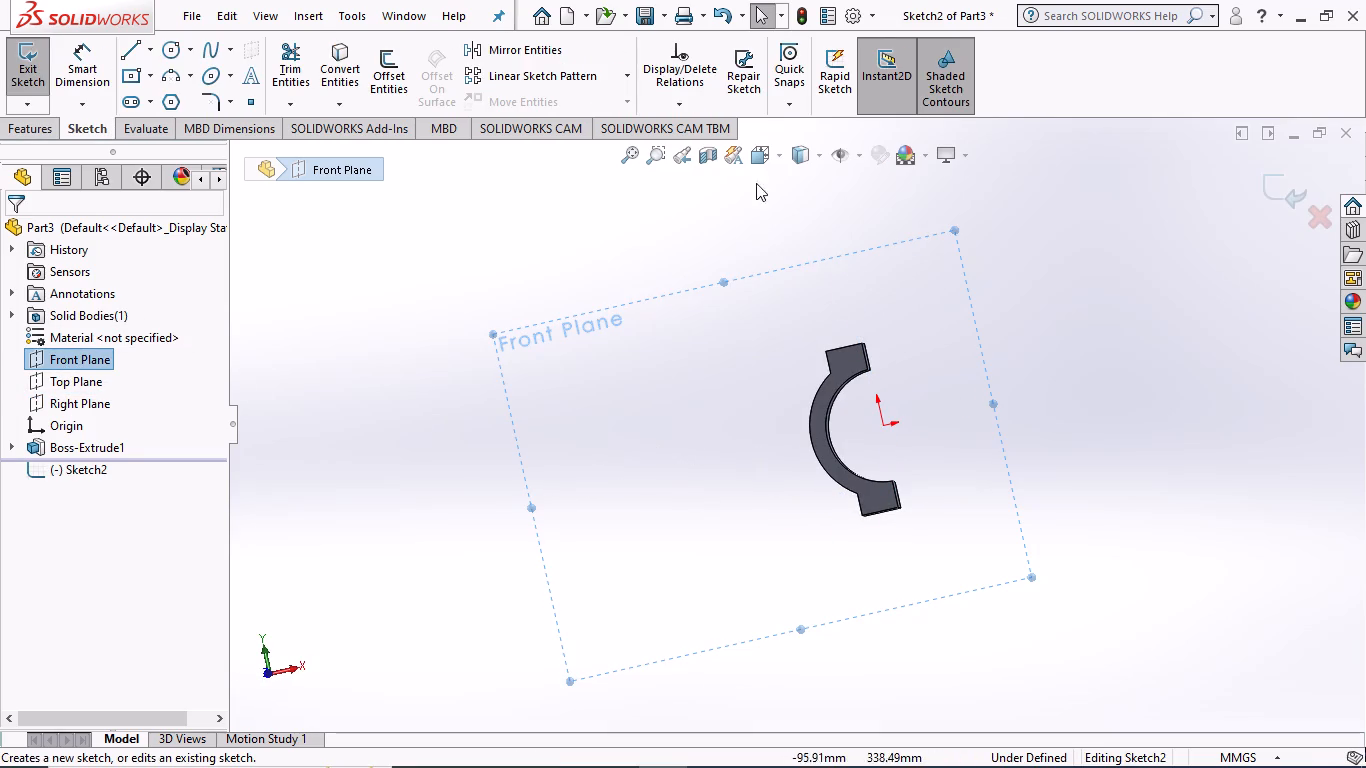
pyautogui.click(760, 155)
pyautogui.click(798, 240)
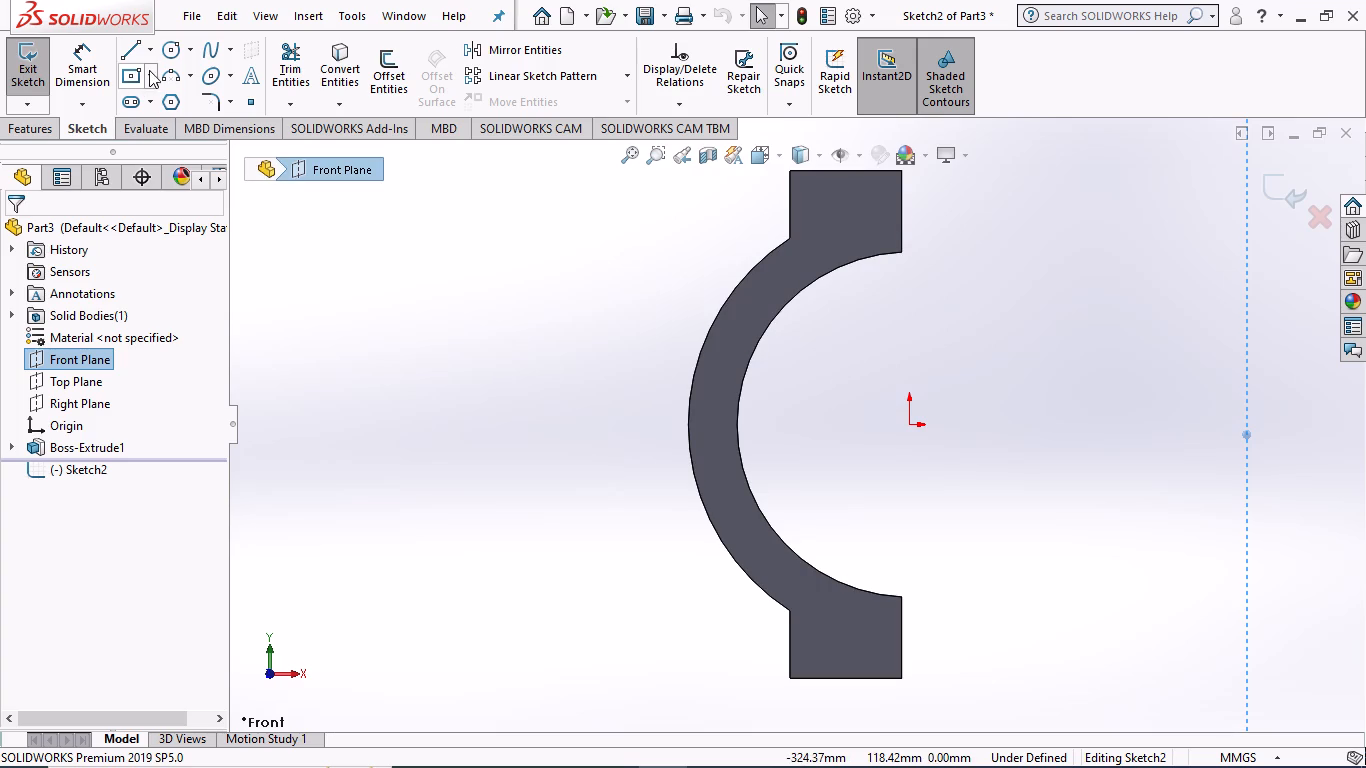
pyautogui.click(171, 52)
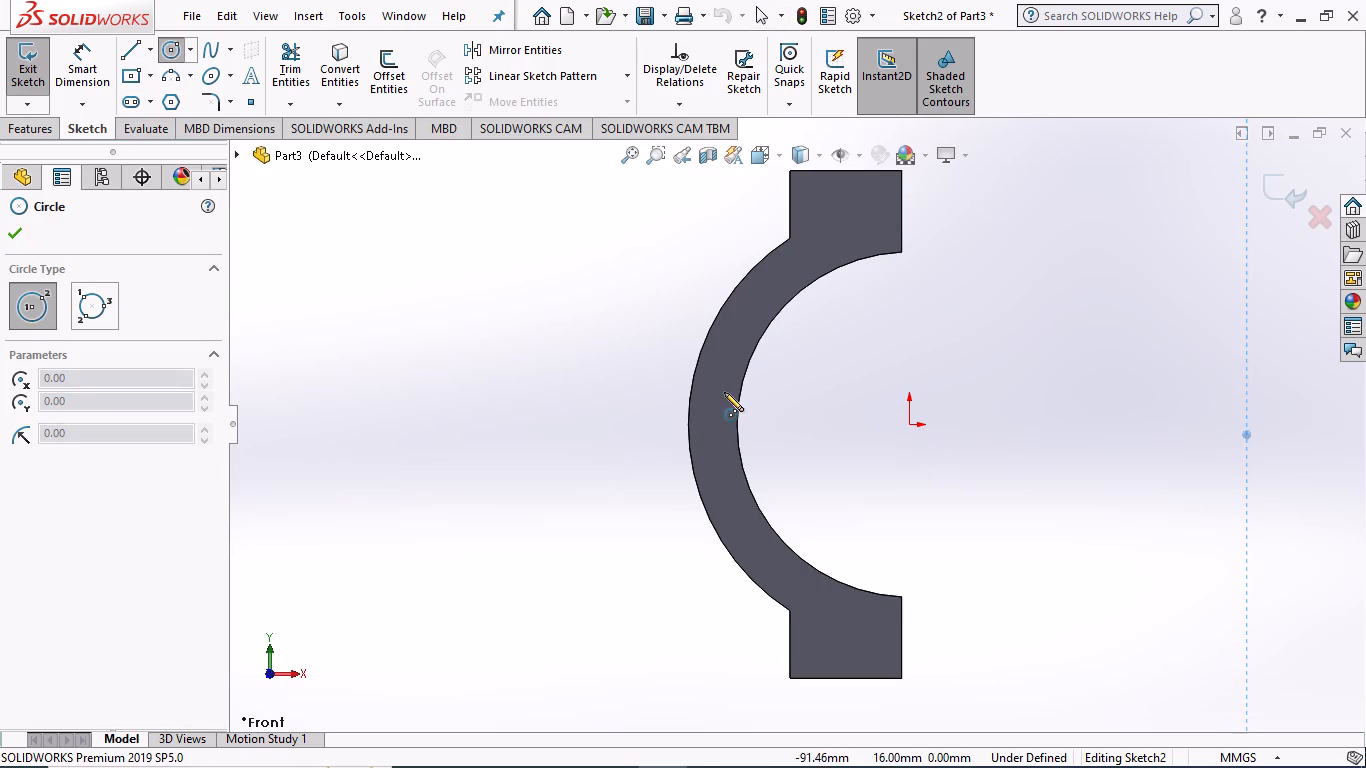
pyautogui.click(911, 428)
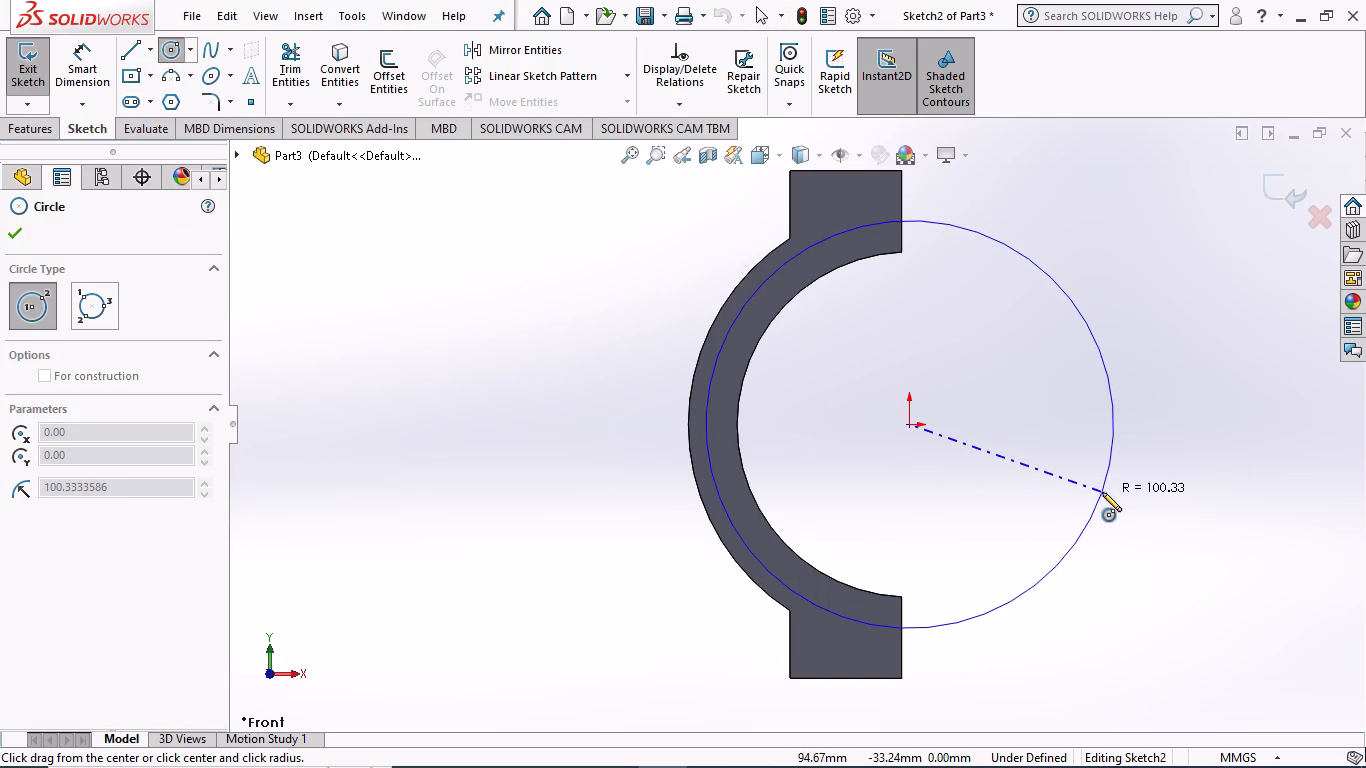
pyautogui.click(1080, 487)
pyautogui.press('Escape')
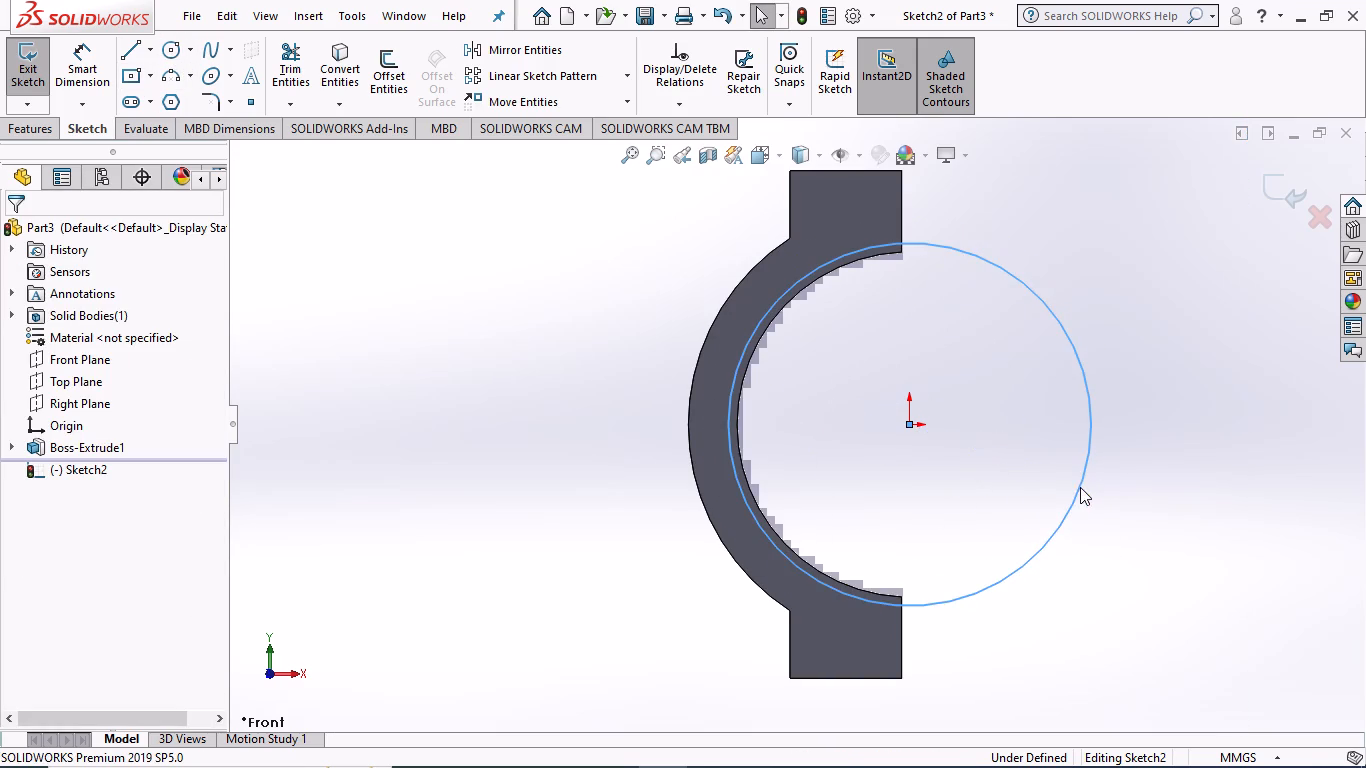
# Dimension the gap between the circle and the half-ring's inner edge to 6 mm.
pyautogui.click(69, 57)
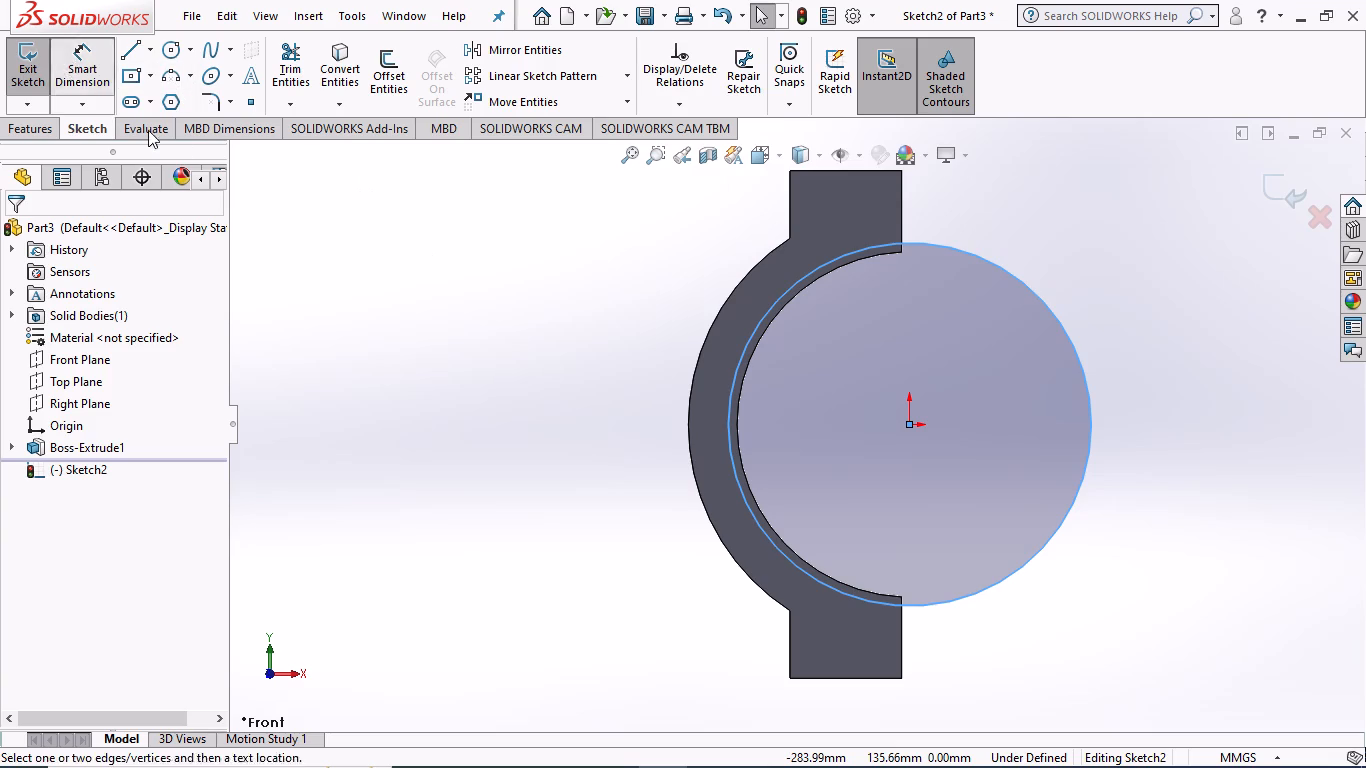
pyautogui.click(742, 356)
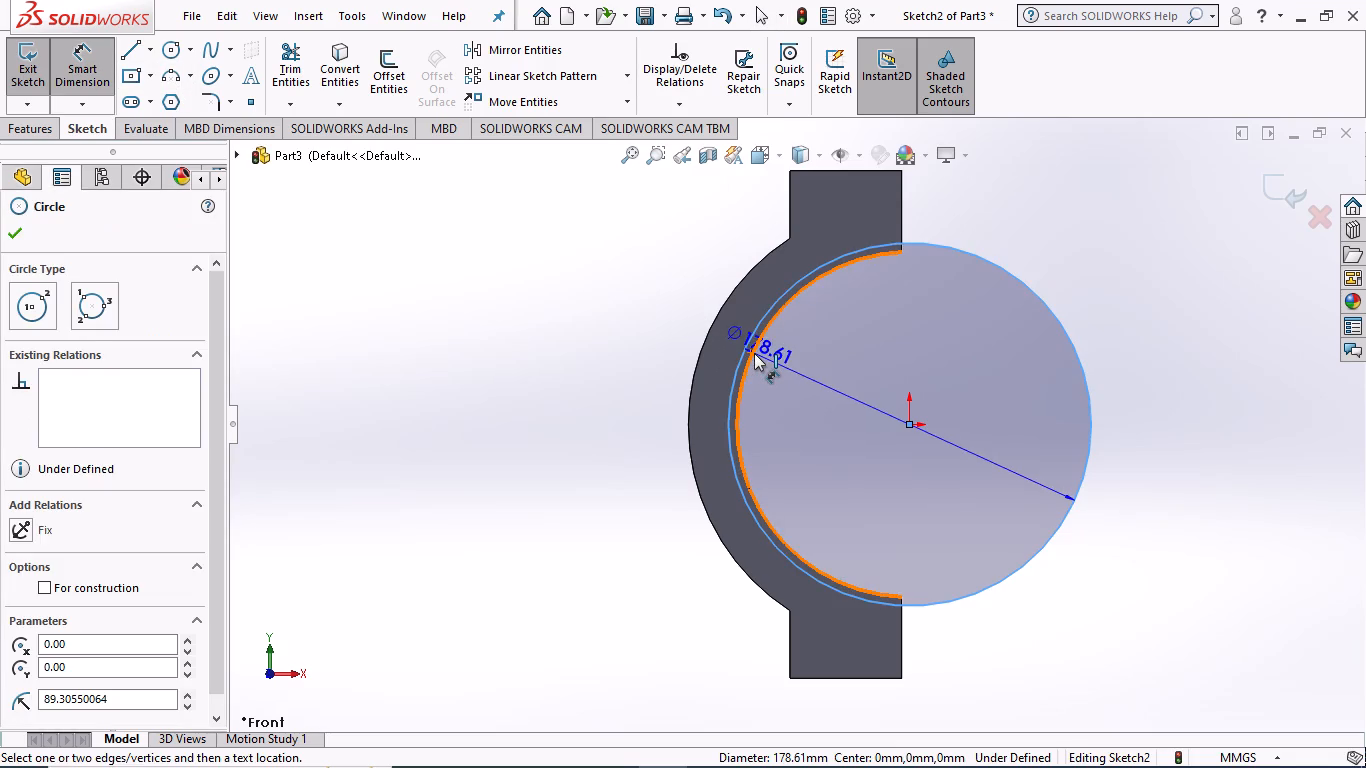
pyautogui.click(754, 353)
pyautogui.click(775, 385)
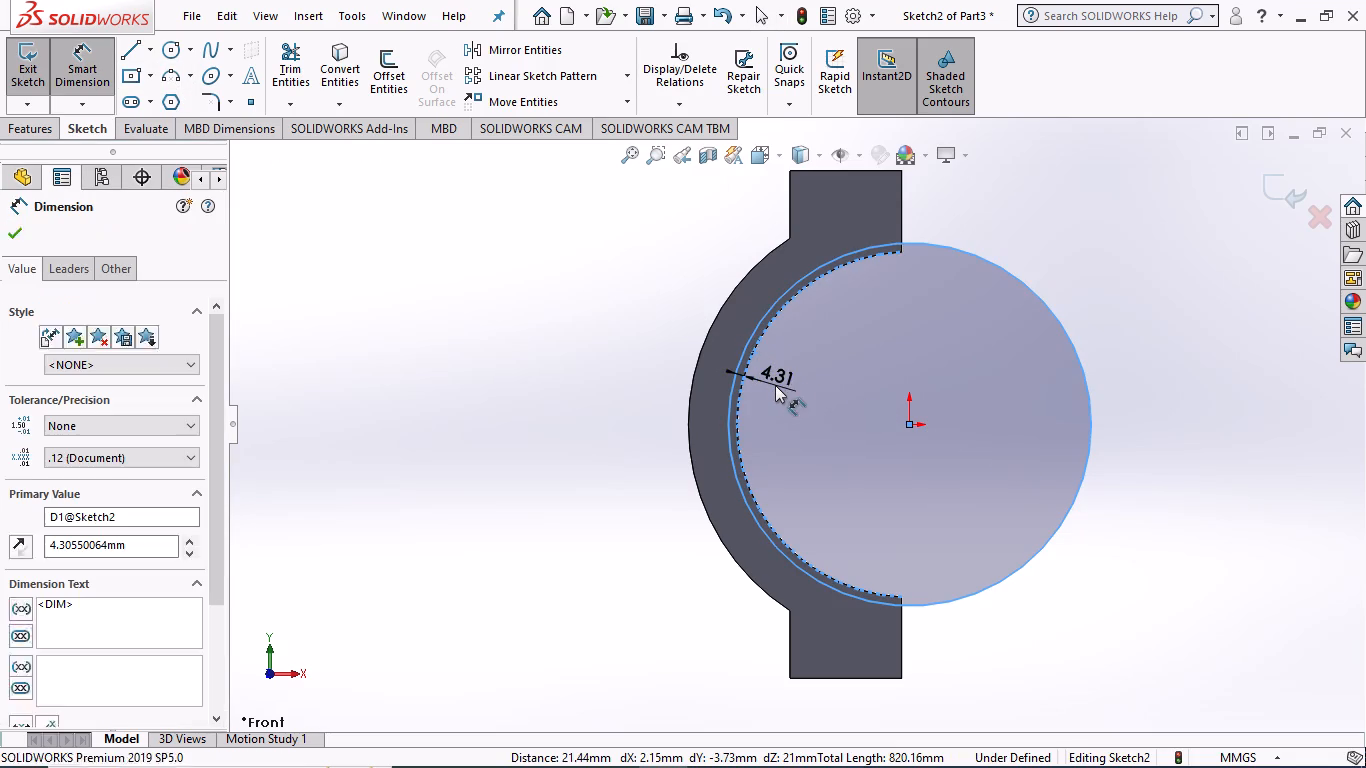
pyautogui.press('6')
pyautogui.press('Return')
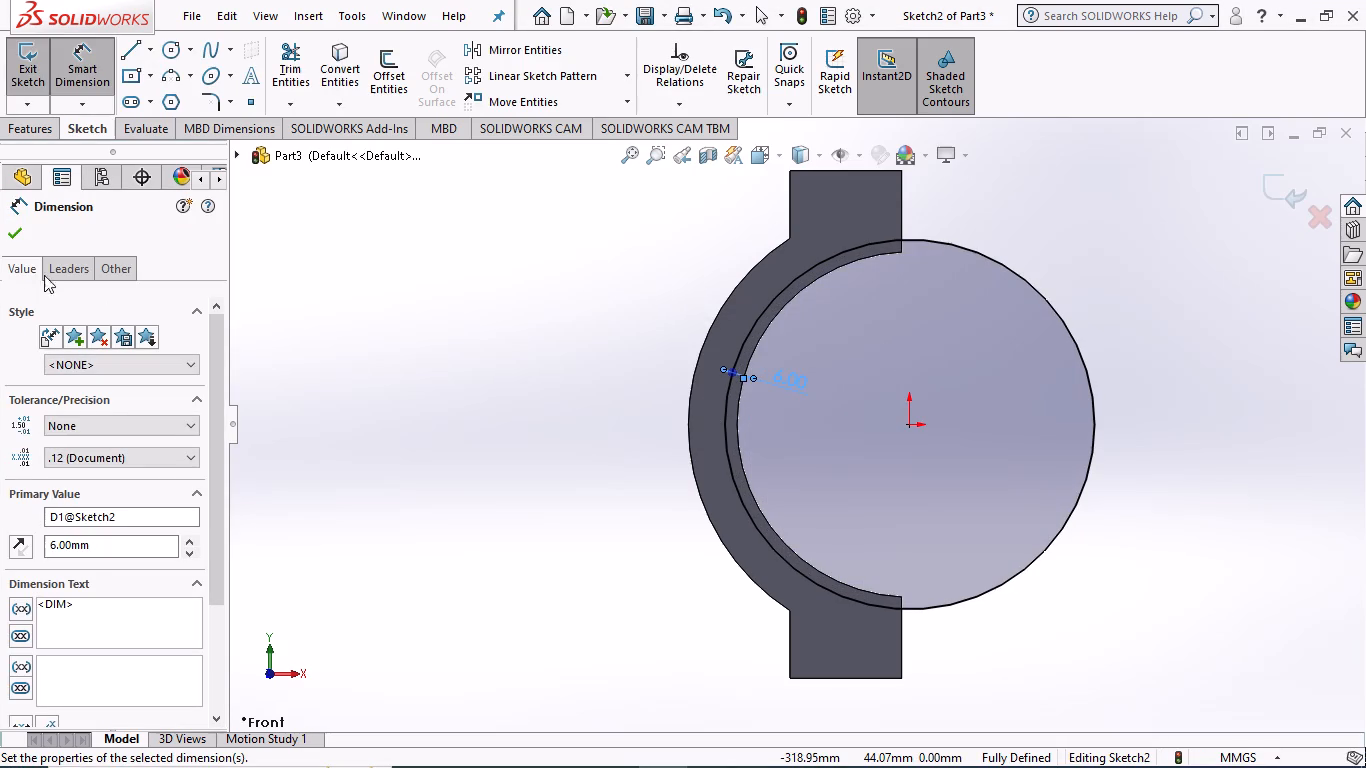
pyautogui.click(19, 234)
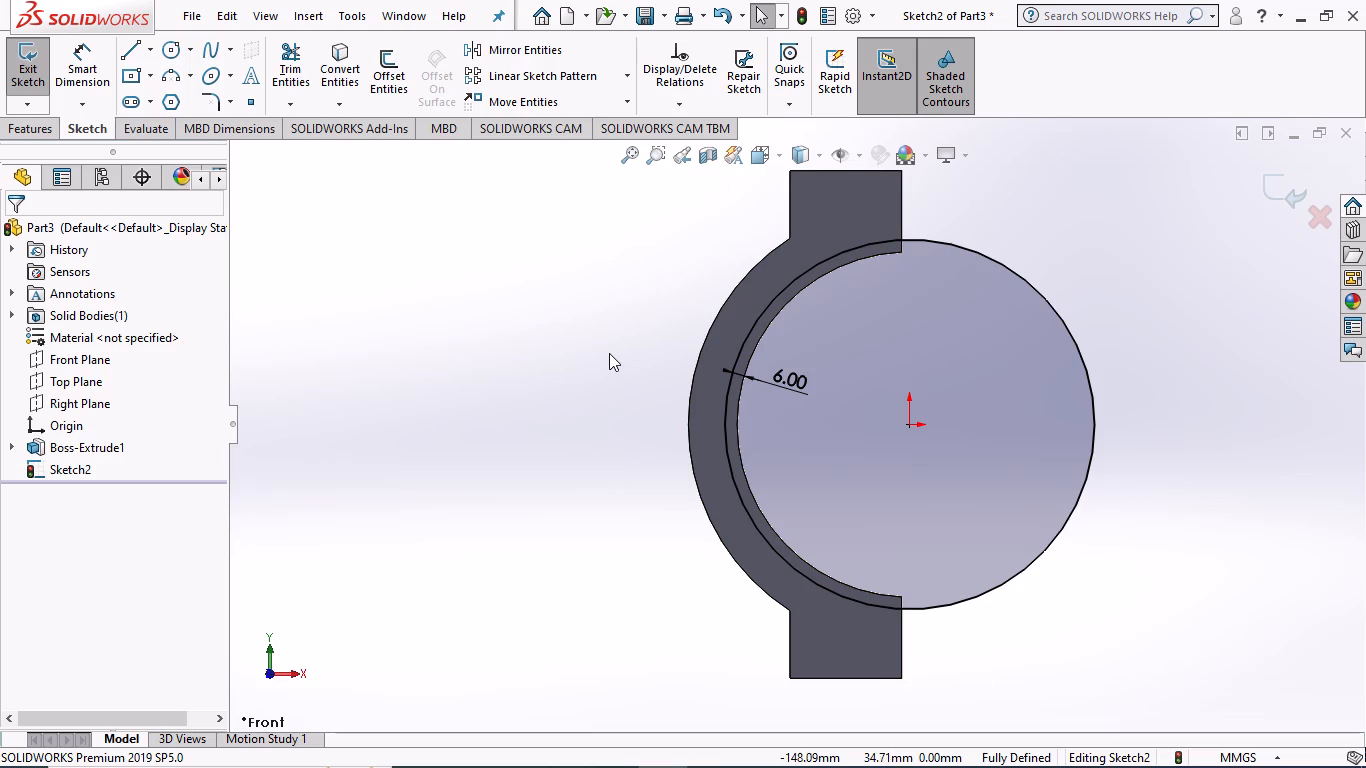
# Examine the circle sketch against the half-ring's inner face and width from several angles.
pyautogui.moveTo(611, 352); pyautogui.dragTo(556, 327, button='middle')
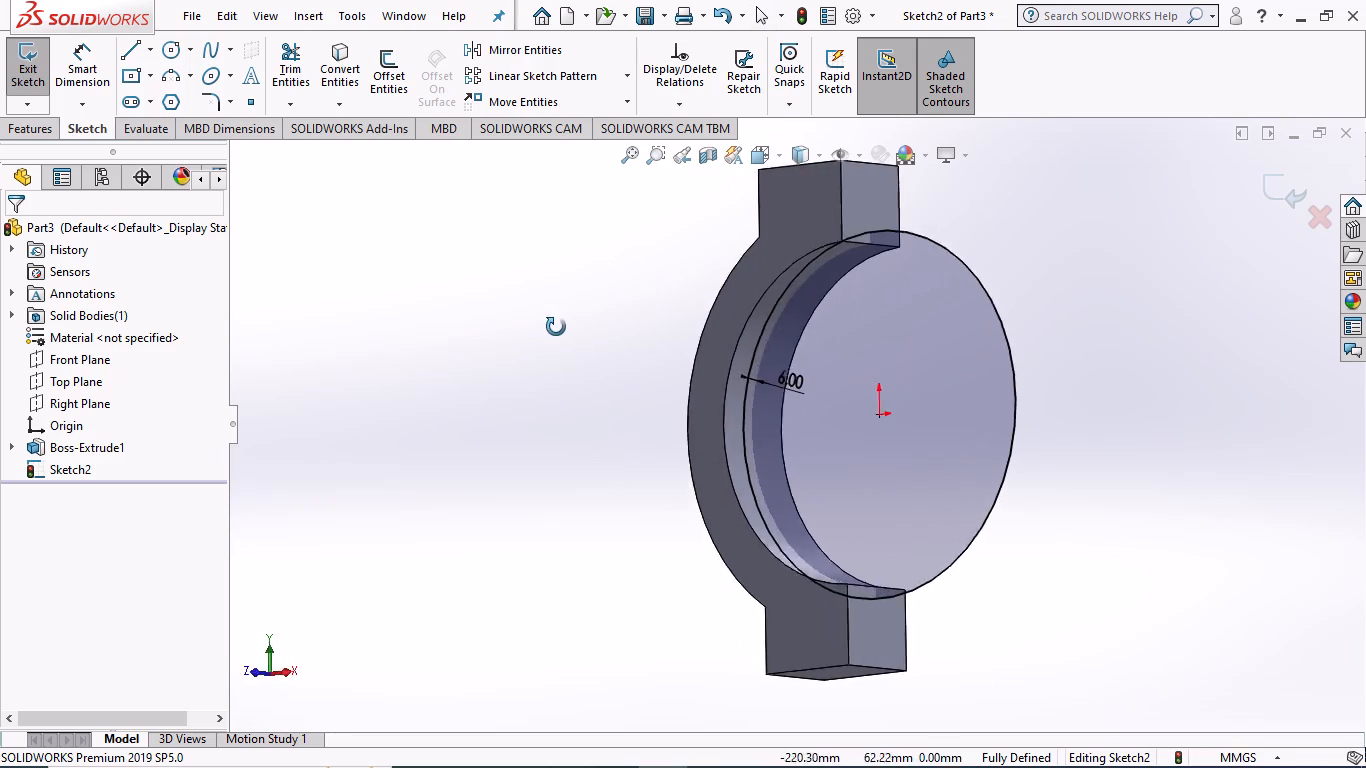
pyautogui.moveTo(556, 327); pyautogui.dragTo(504, 318, button='middle')
pyautogui.scroll(1, 504, 318)
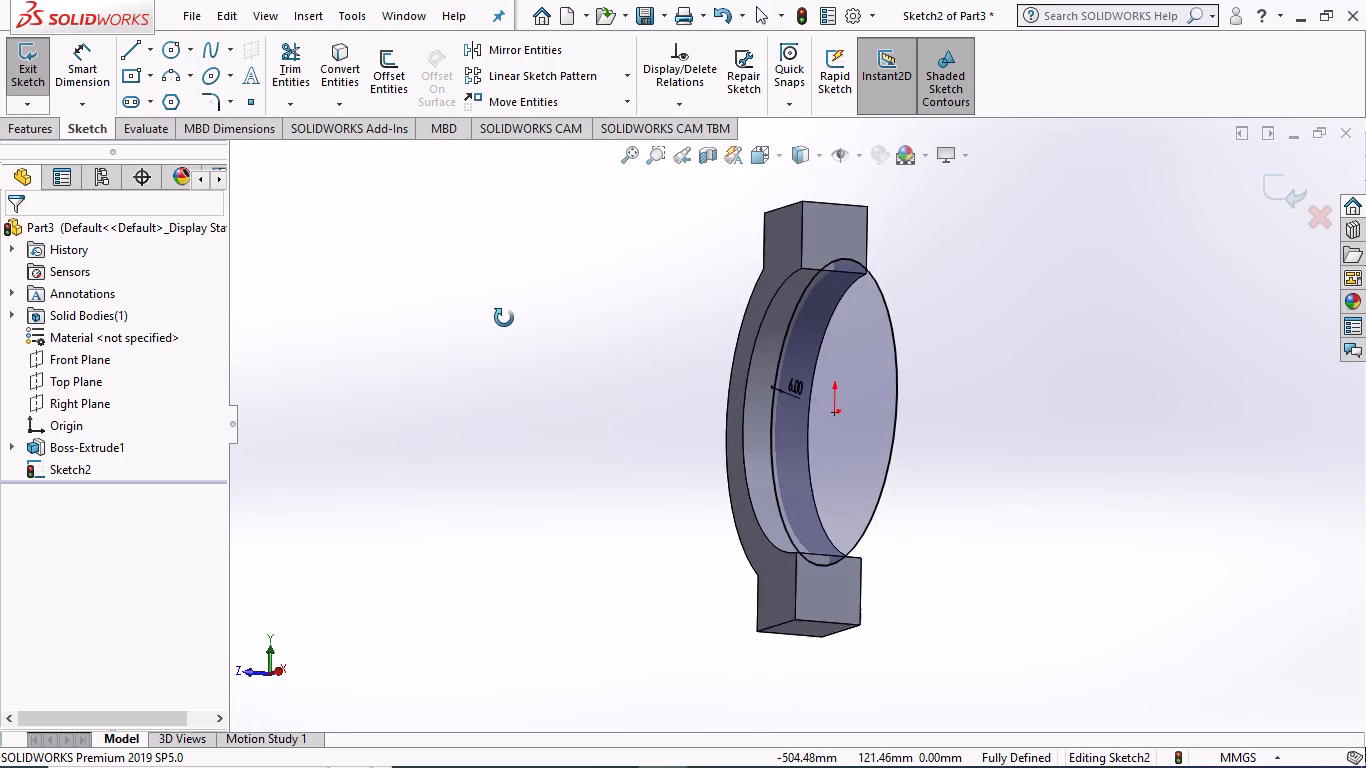
pyautogui.moveTo(504, 318); pyautogui.dragTo(490, 317, button='middle')
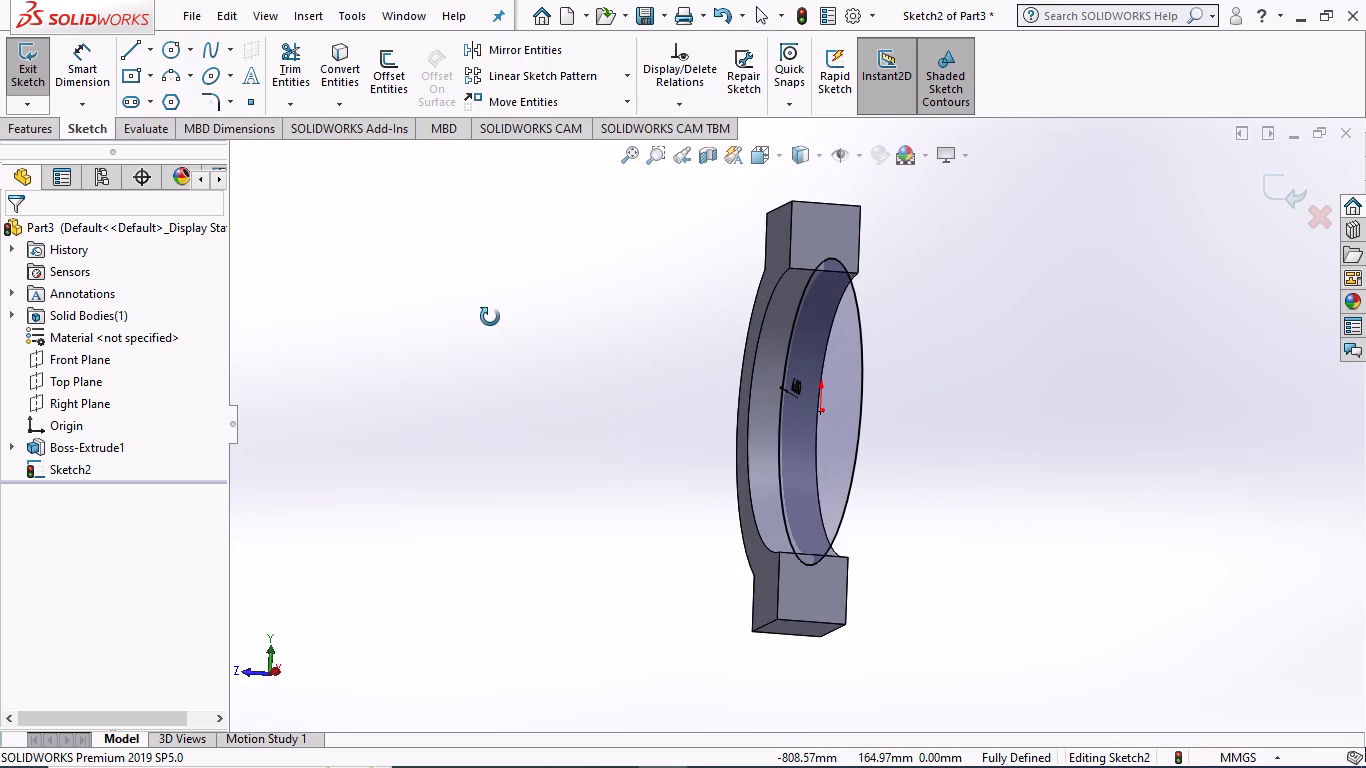
pyautogui.moveTo(490, 317); pyautogui.dragTo(453, 317, button='middle')
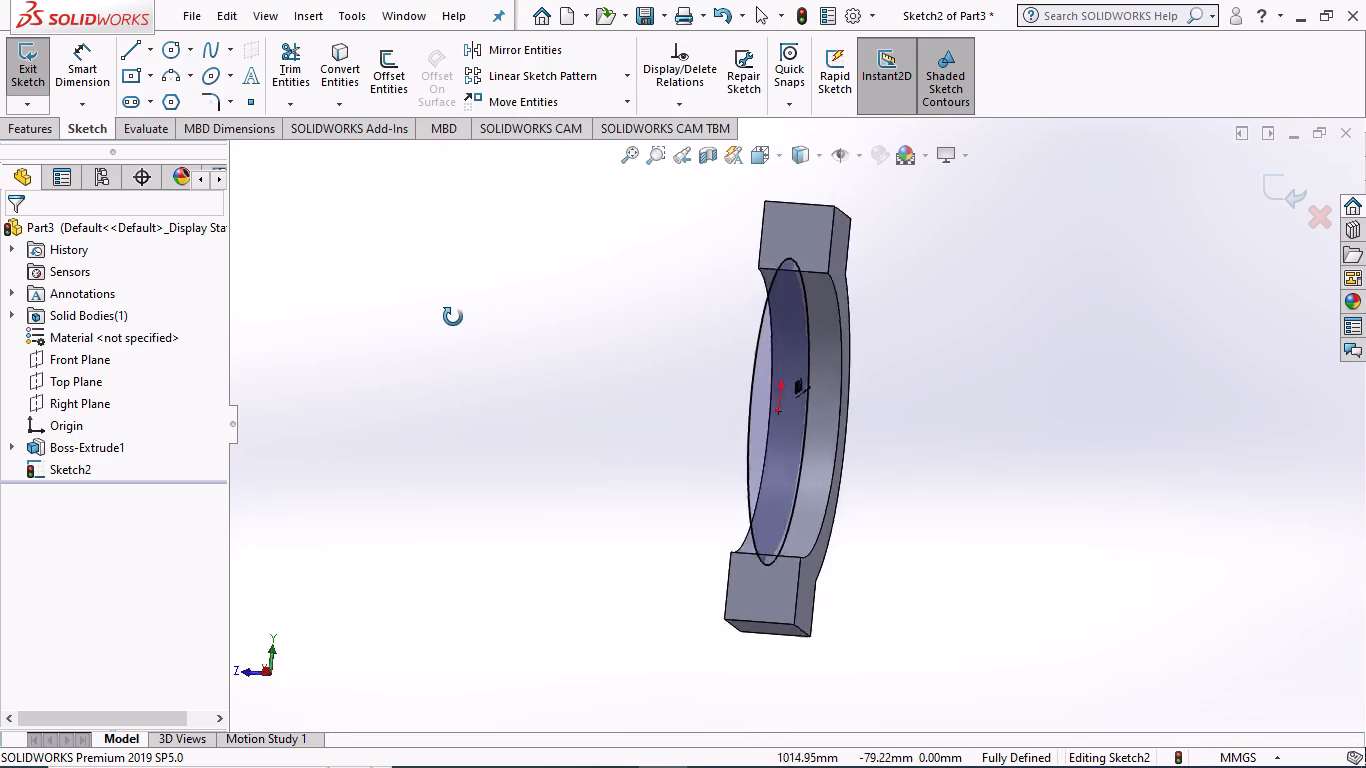
pyautogui.moveTo(453, 317); pyautogui.dragTo(534, 320, button='middle')
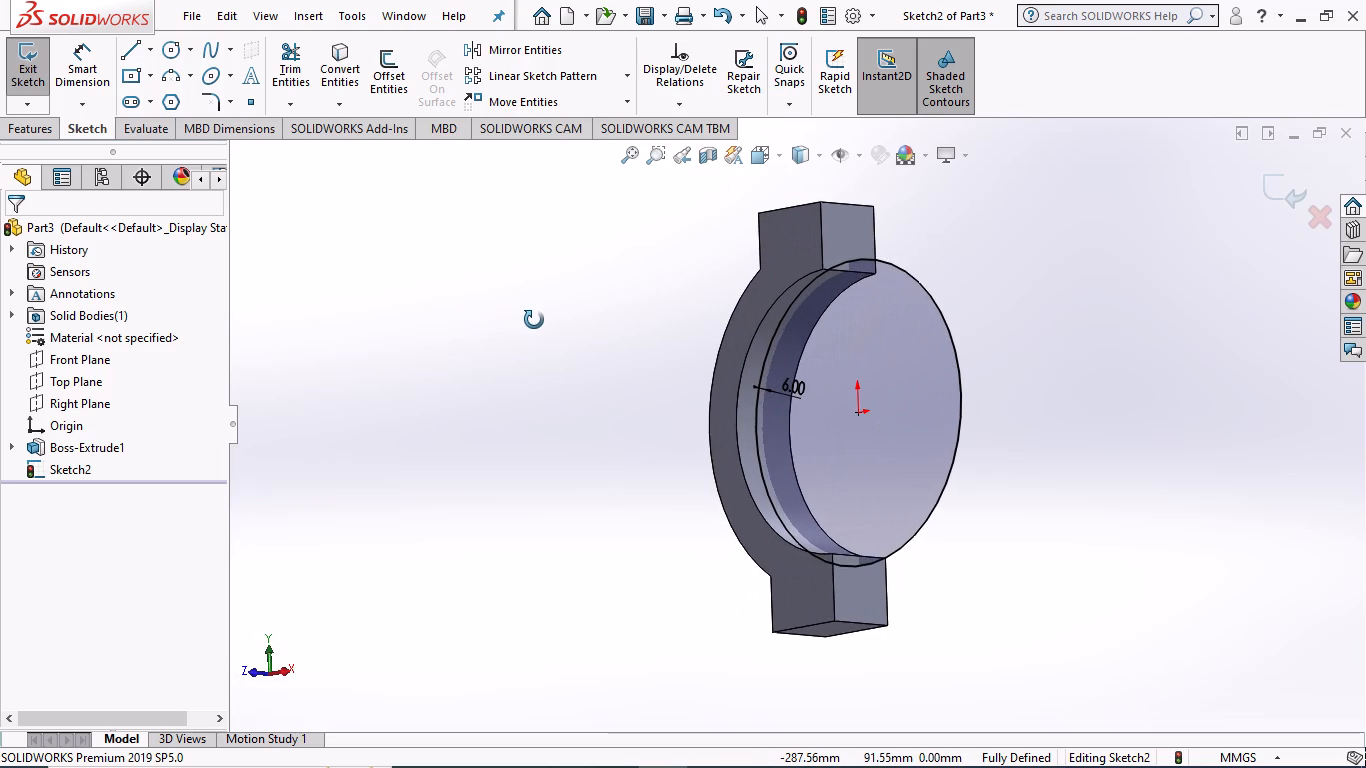
pyautogui.moveTo(534, 320); pyautogui.dragTo(509, 320, button='middle')
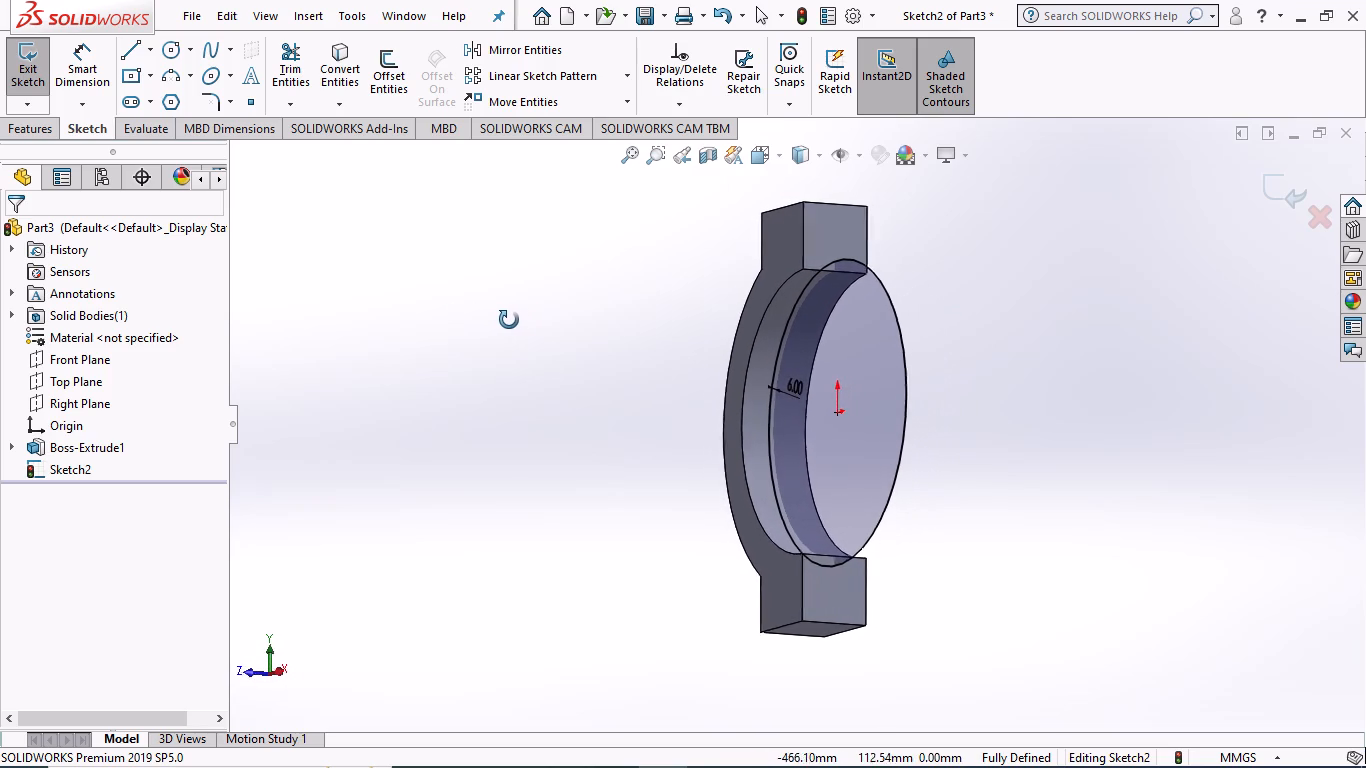
pyautogui.moveTo(509, 320); pyautogui.dragTo(444, 323, button='middle')
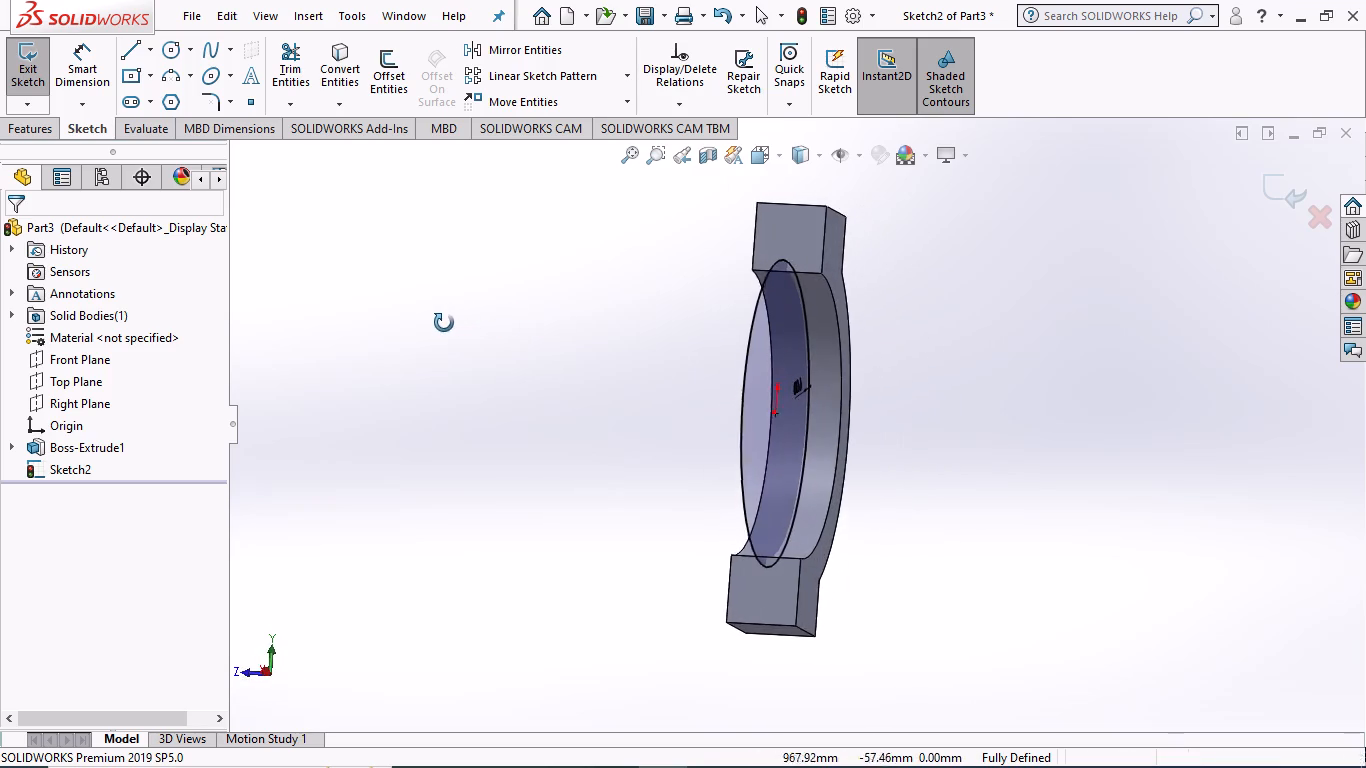
pyautogui.moveTo(444, 323); pyautogui.dragTo(768, 485, button='middle')
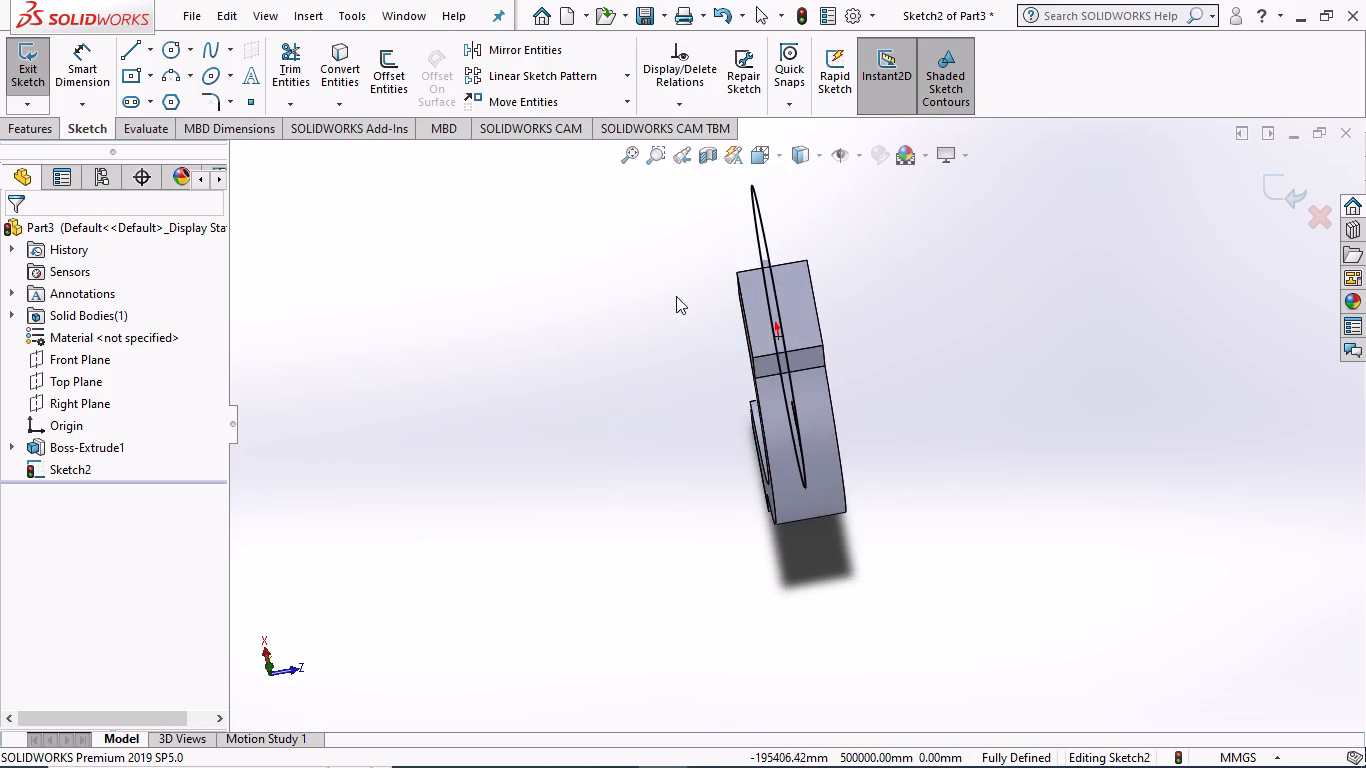
pyautogui.moveTo(676, 290); pyautogui.dragTo(679, 439, button='middle')
pyautogui.moveTo(633, 280); pyautogui.dragTo(968, 329, button='middle')
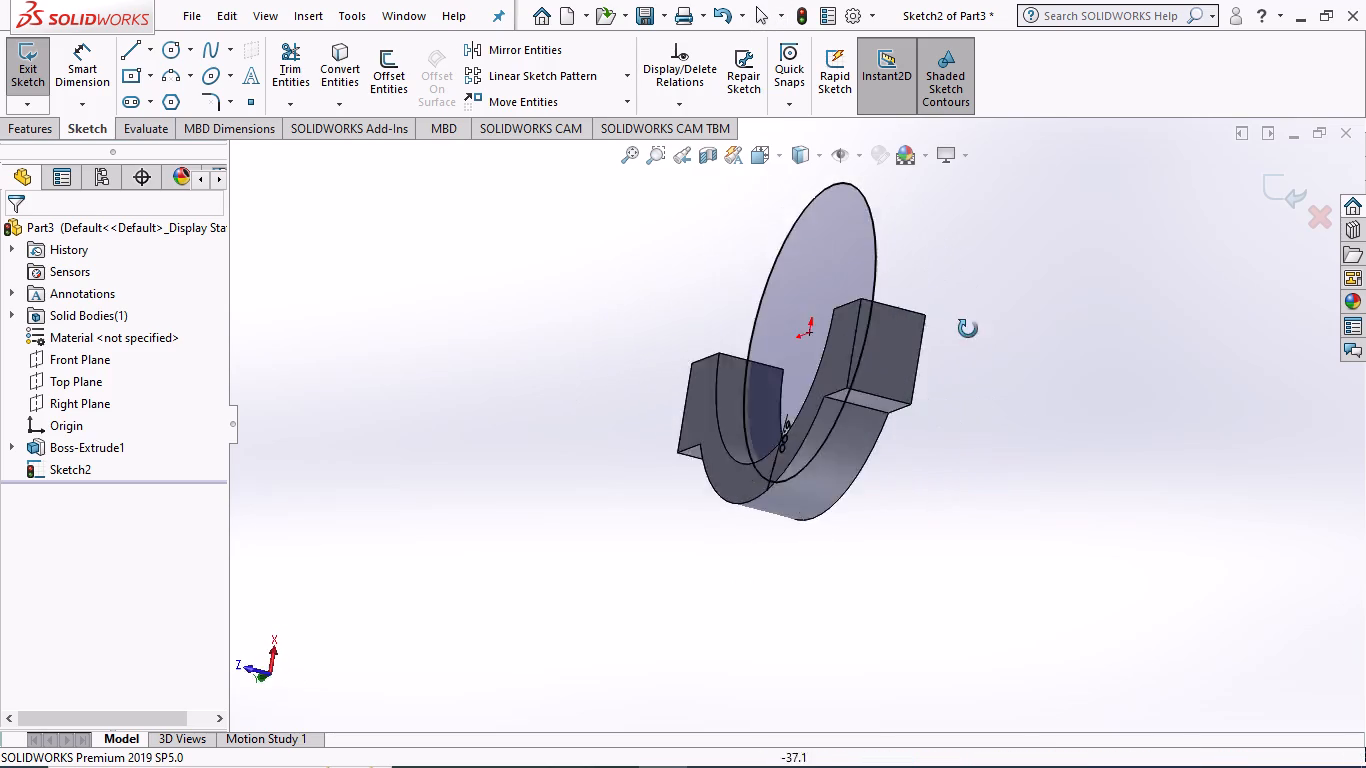
pyautogui.moveTo(968, 329); pyautogui.dragTo(1009, 449, button='middle')
pyautogui.scroll(2, 927, 302)
pyautogui.moveTo(899, 258); pyautogui.dragTo(923, 359, button='middle')
pyautogui.moveTo(962, 329); pyautogui.dragTo(909, 564, button='middle')
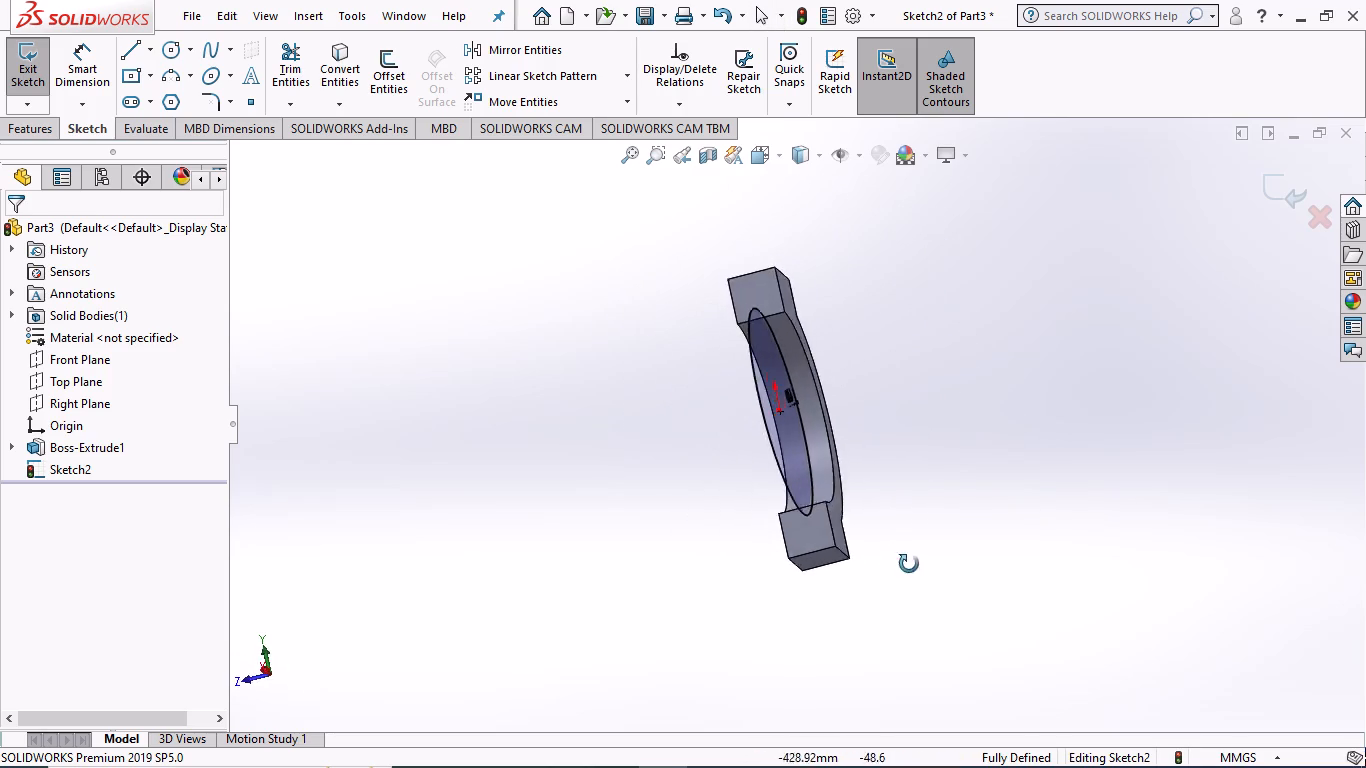
pyautogui.moveTo(909, 564); pyautogui.dragTo(902, 628, button='middle')
pyautogui.moveTo(624, 475); pyautogui.dragTo(646, 465, button='middle')
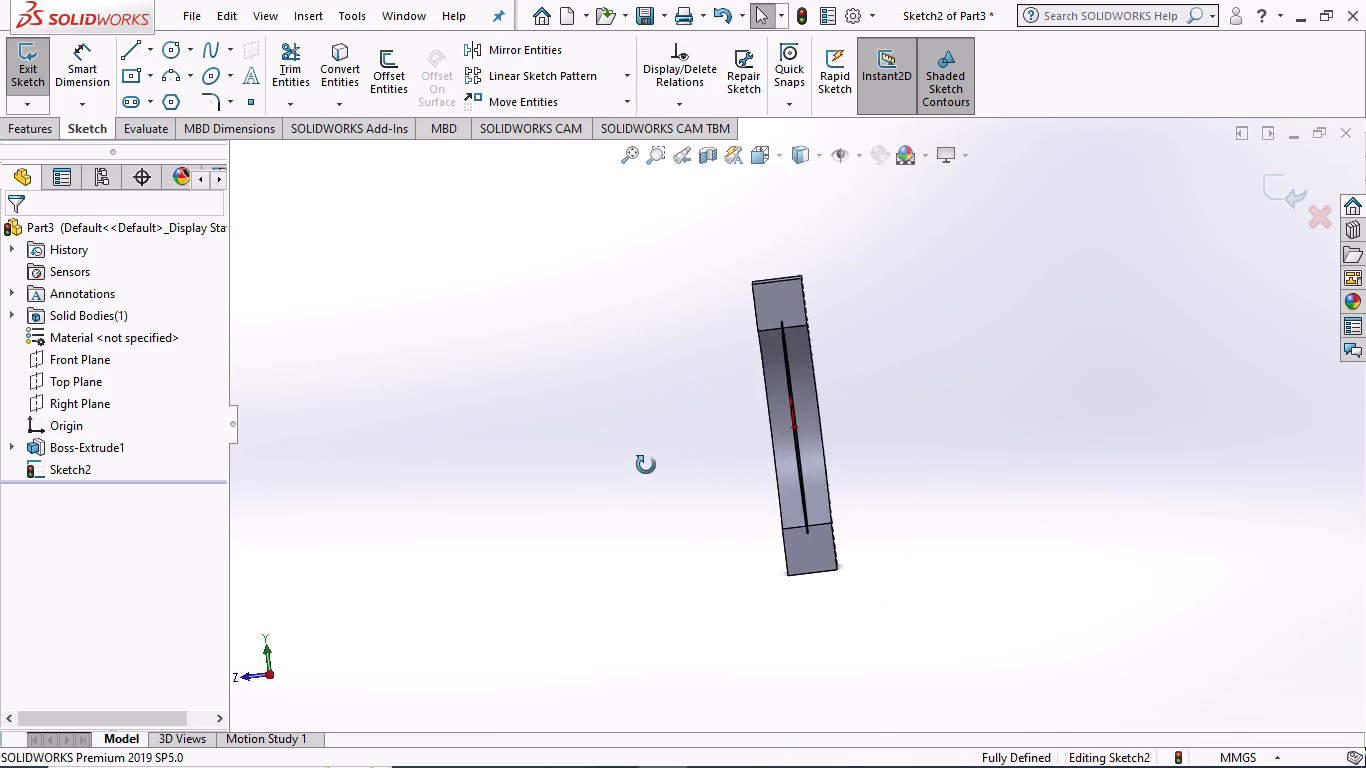
pyautogui.moveTo(646, 465); pyautogui.dragTo(632, 489, button='middle')
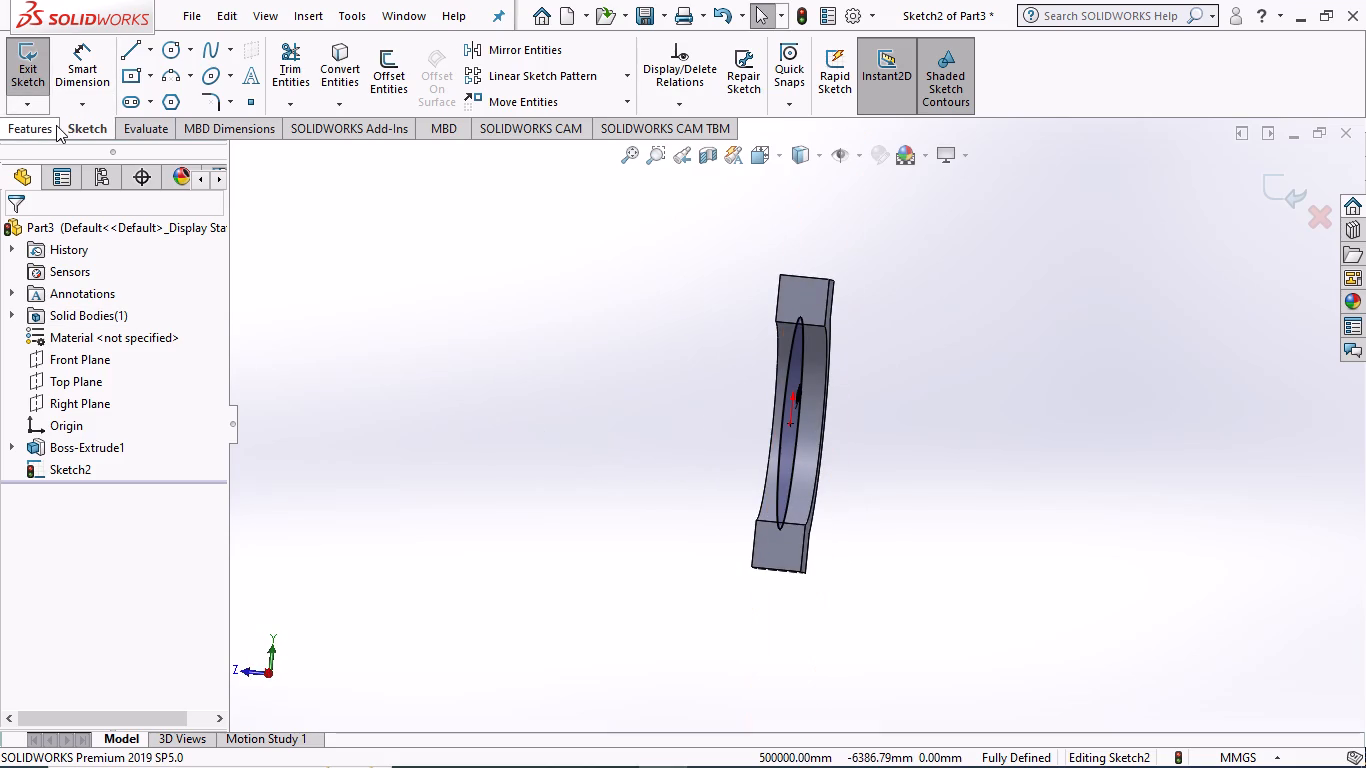
# Cut-extrude the circle 24 mm with the Mid Plane end condition to groove the half-ring's inner face.
pyautogui.click(26, 126)
pyautogui.click(298, 86)
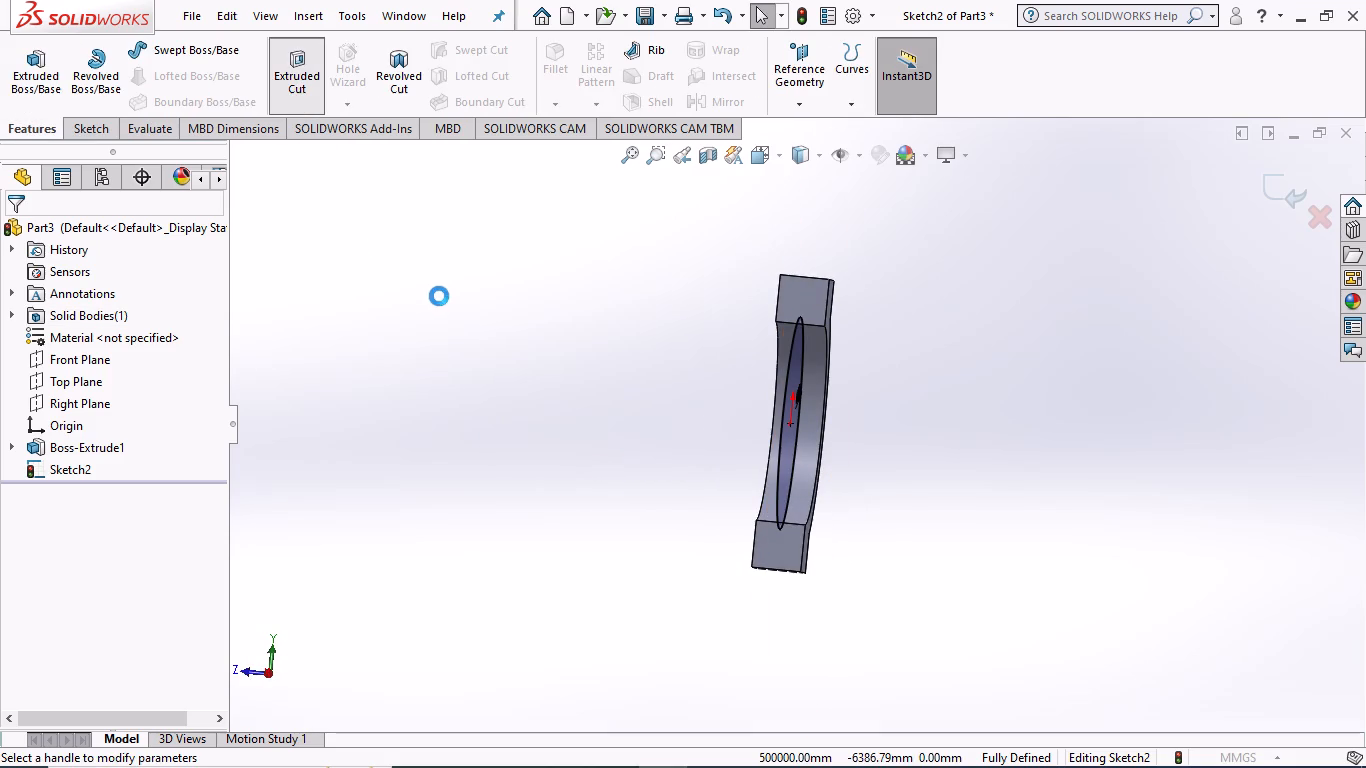
pyautogui.click(207, 354)
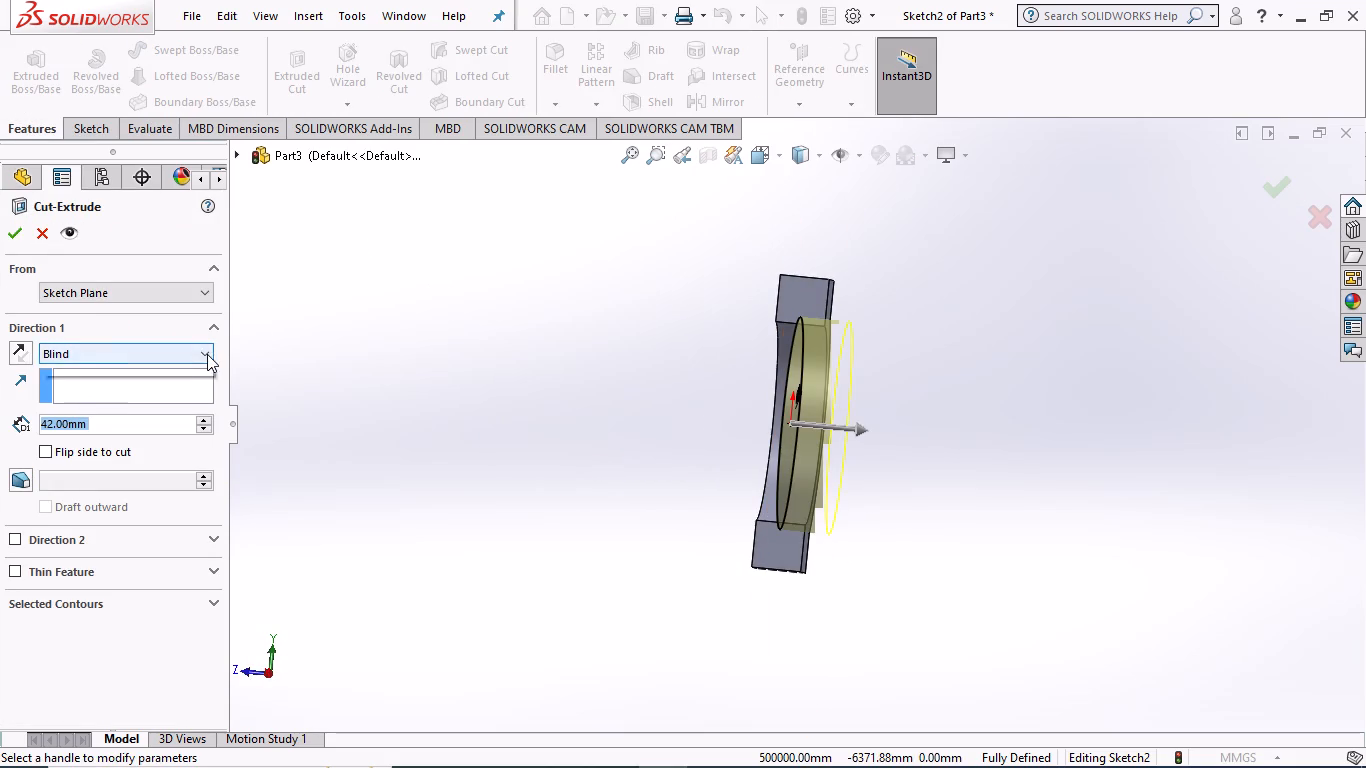
pyautogui.click(119, 471)
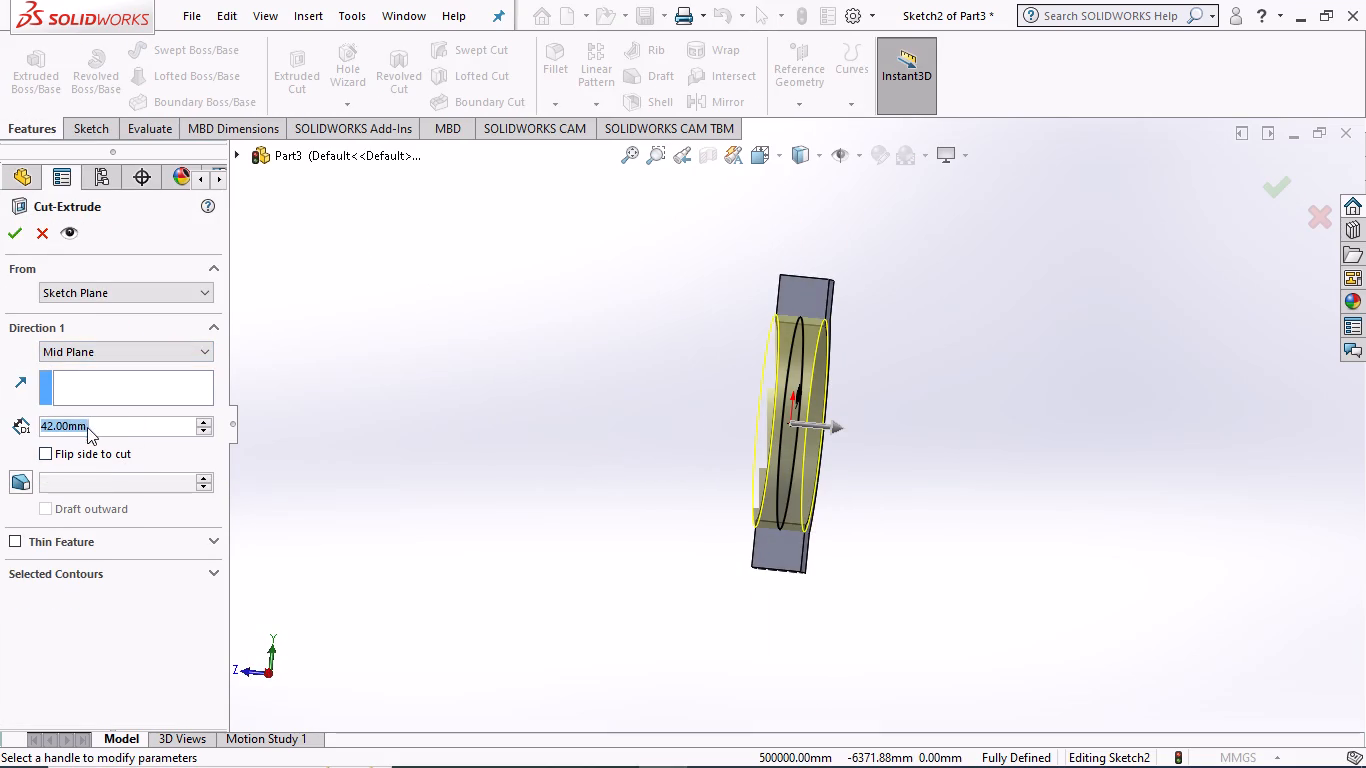
pyautogui.doubleClick(104, 422)
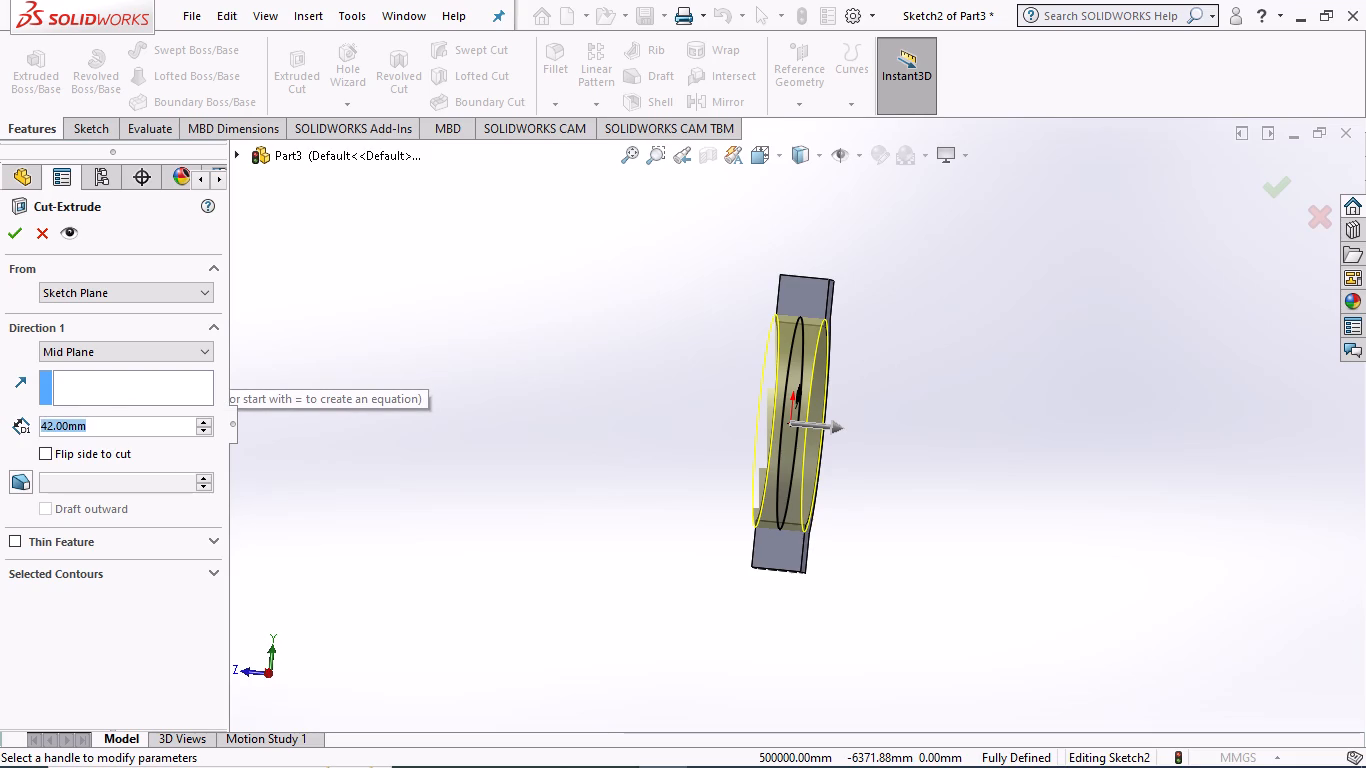
pyautogui.write('24')
pyautogui.press('Return')
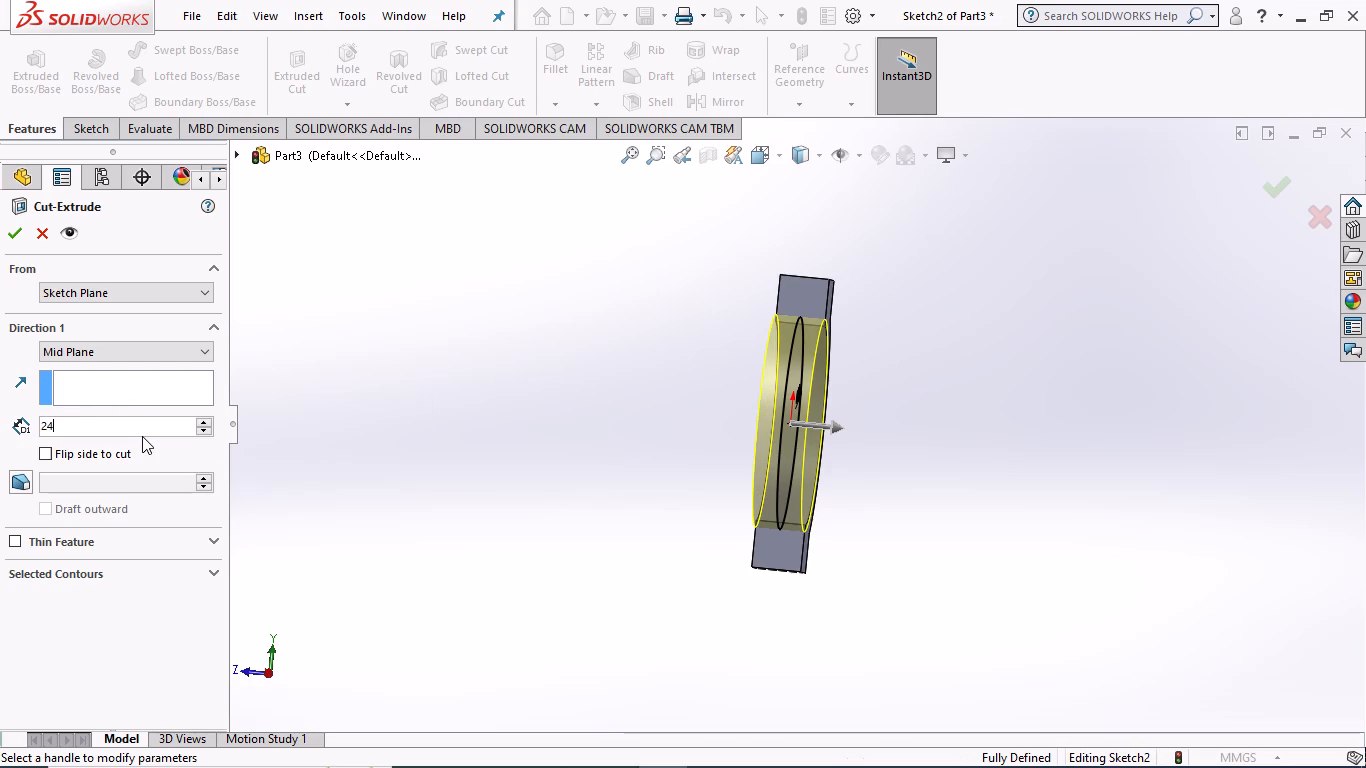
pyautogui.click(7, 231)
pyautogui.moveTo(553, 405); pyautogui.dragTo(597, 395, button='middle')
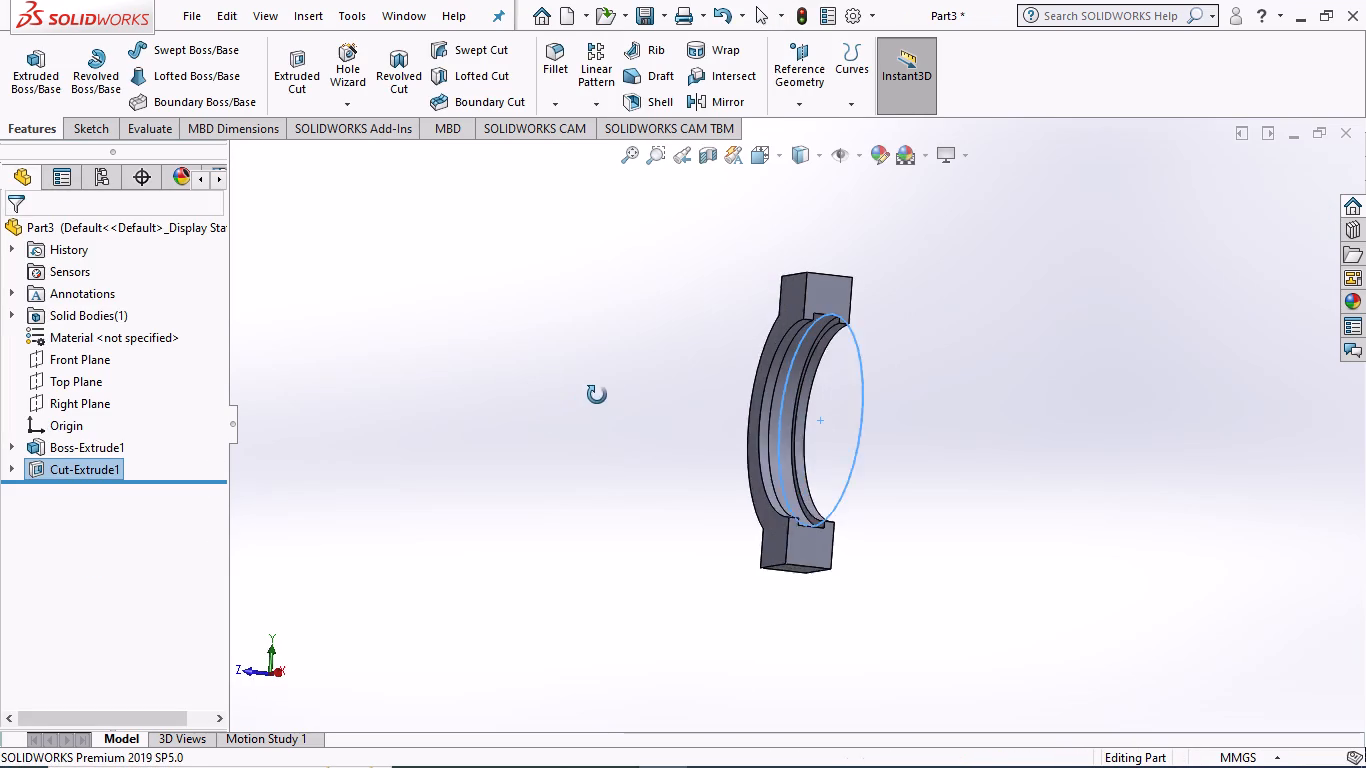
# Sketch a circle of about 9.5 mm radius on the upper lug's outer flat face, centred vertically above the origin.
pyautogui.moveTo(597, 395); pyautogui.dragTo(907, 337, button='middle')
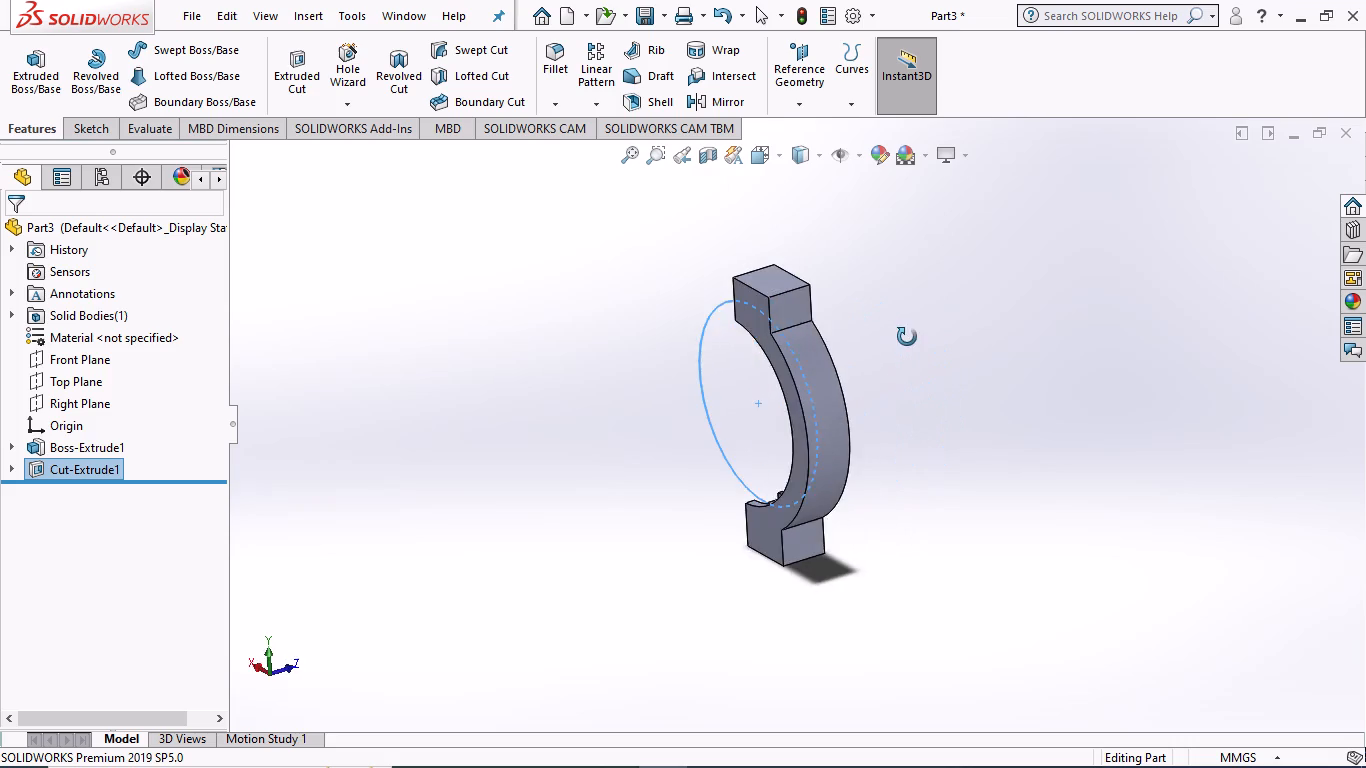
pyautogui.moveTo(907, 337); pyautogui.dragTo(581, 443, button='middle')
pyautogui.moveTo(583, 448); pyautogui.dragTo(696, 456, button='middle')
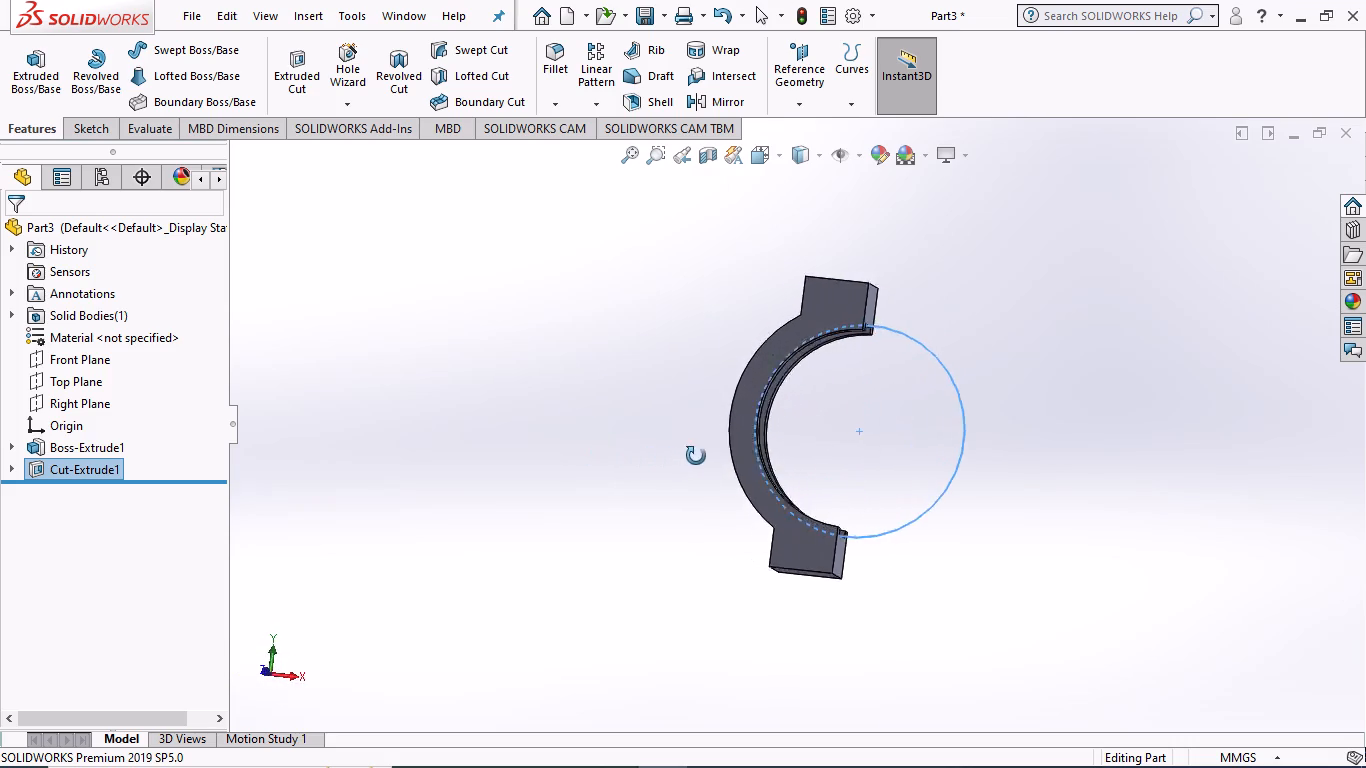
pyautogui.moveTo(696, 456); pyautogui.dragTo(852, 456, button='middle')
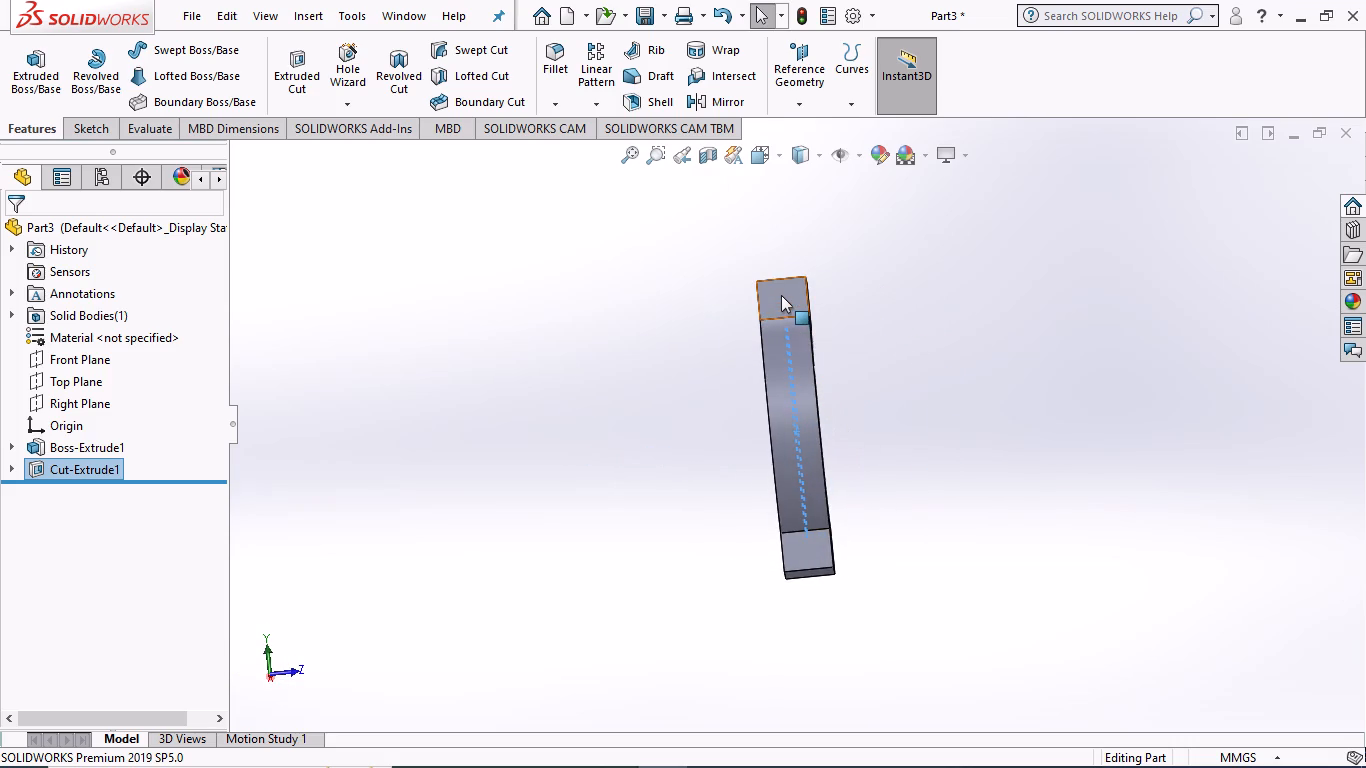
pyautogui.click(781, 295)
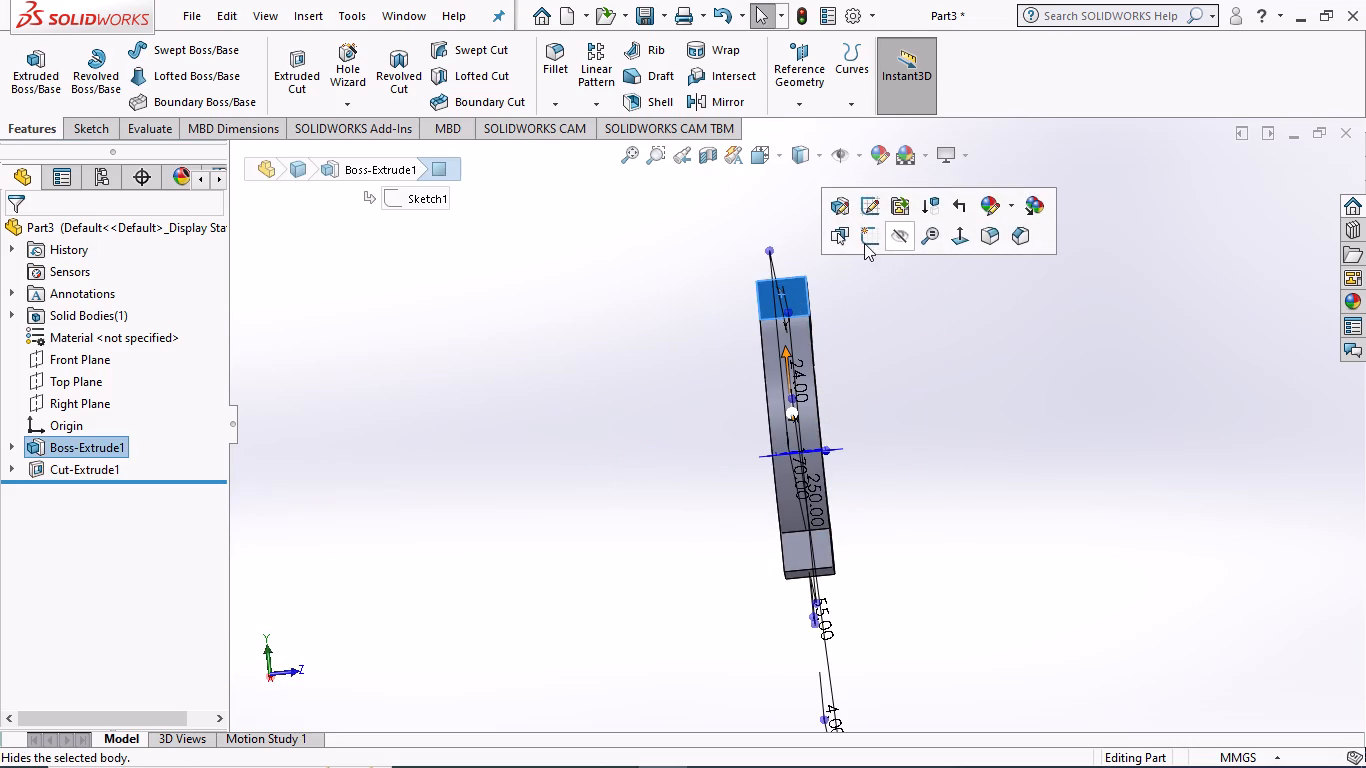
pyautogui.click(867, 241)
pyautogui.click(776, 153)
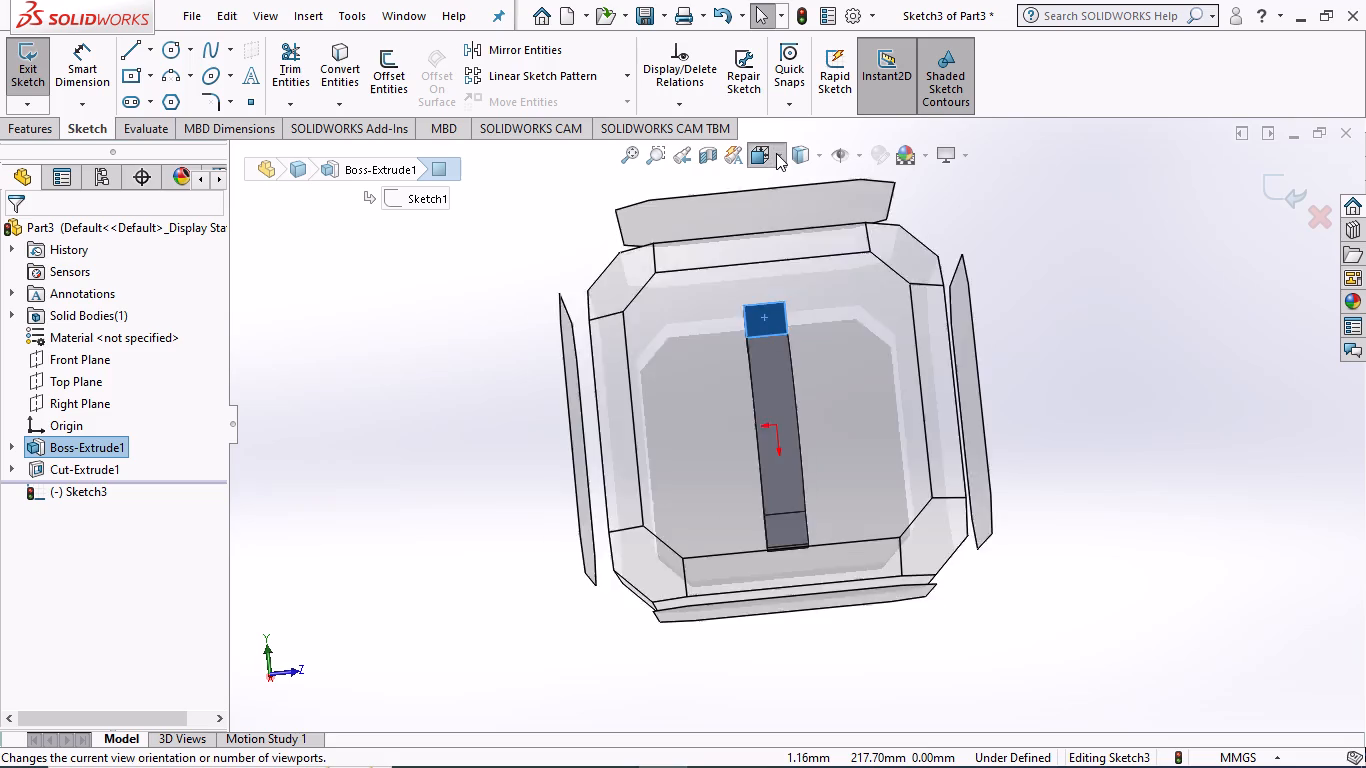
pyautogui.click(818, 242)
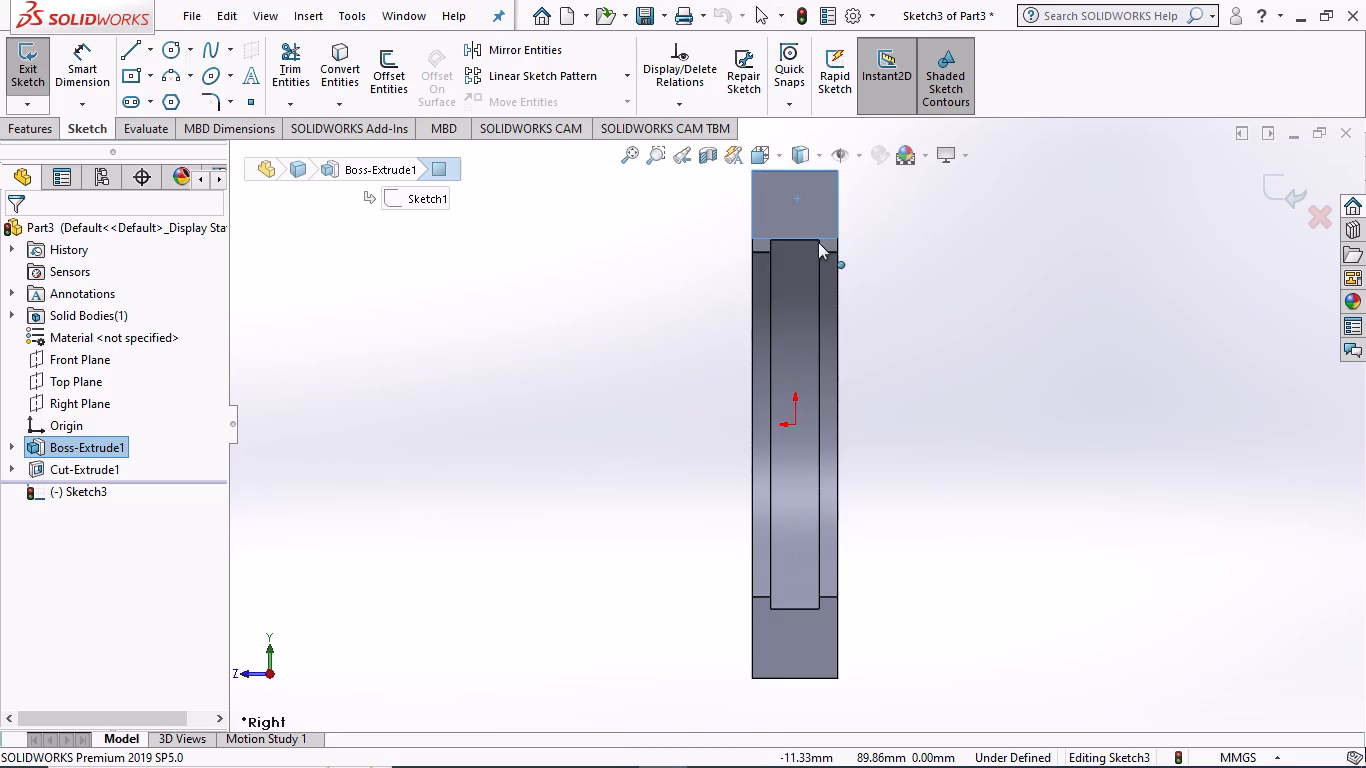
pyautogui.click(767, 158)
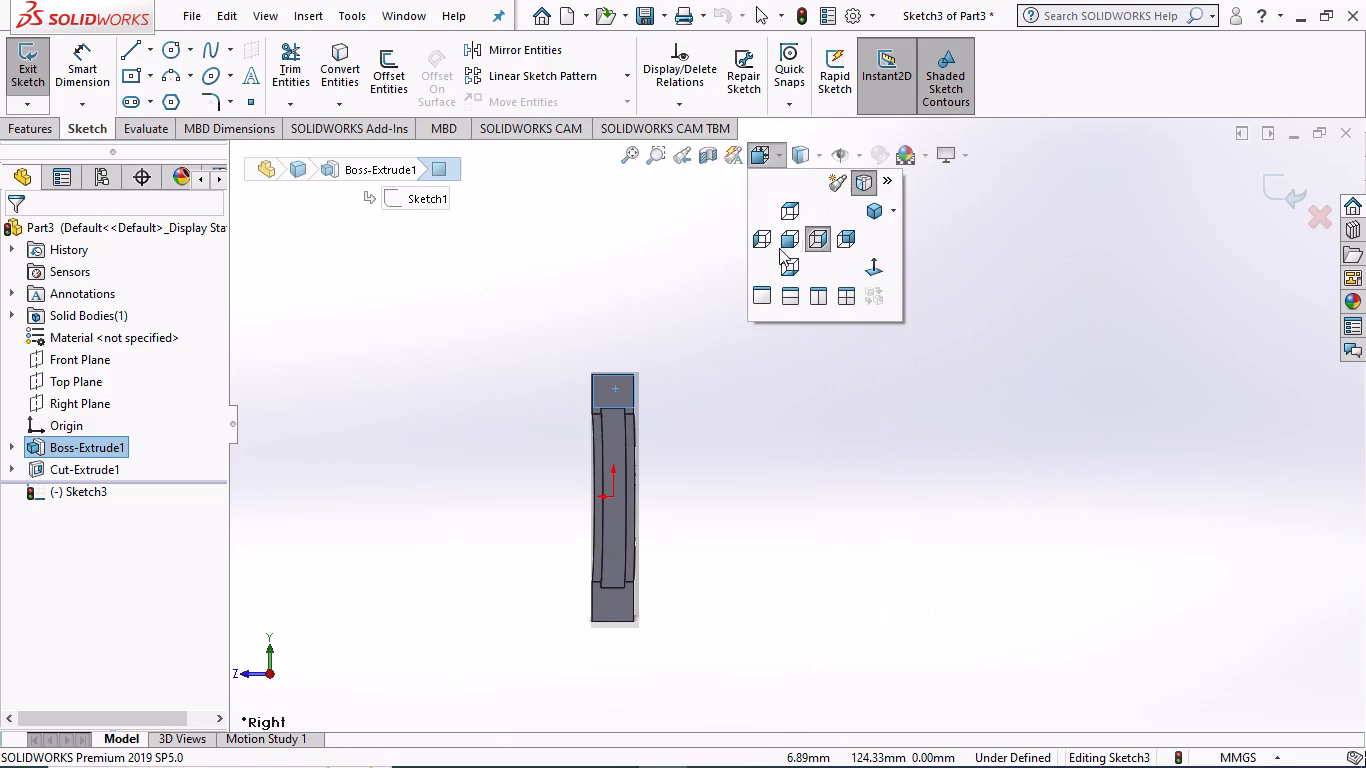
pyautogui.click(765, 244)
pyautogui.scroll(-1, 773, 184)
pyautogui.scroll(1, 774, 184)
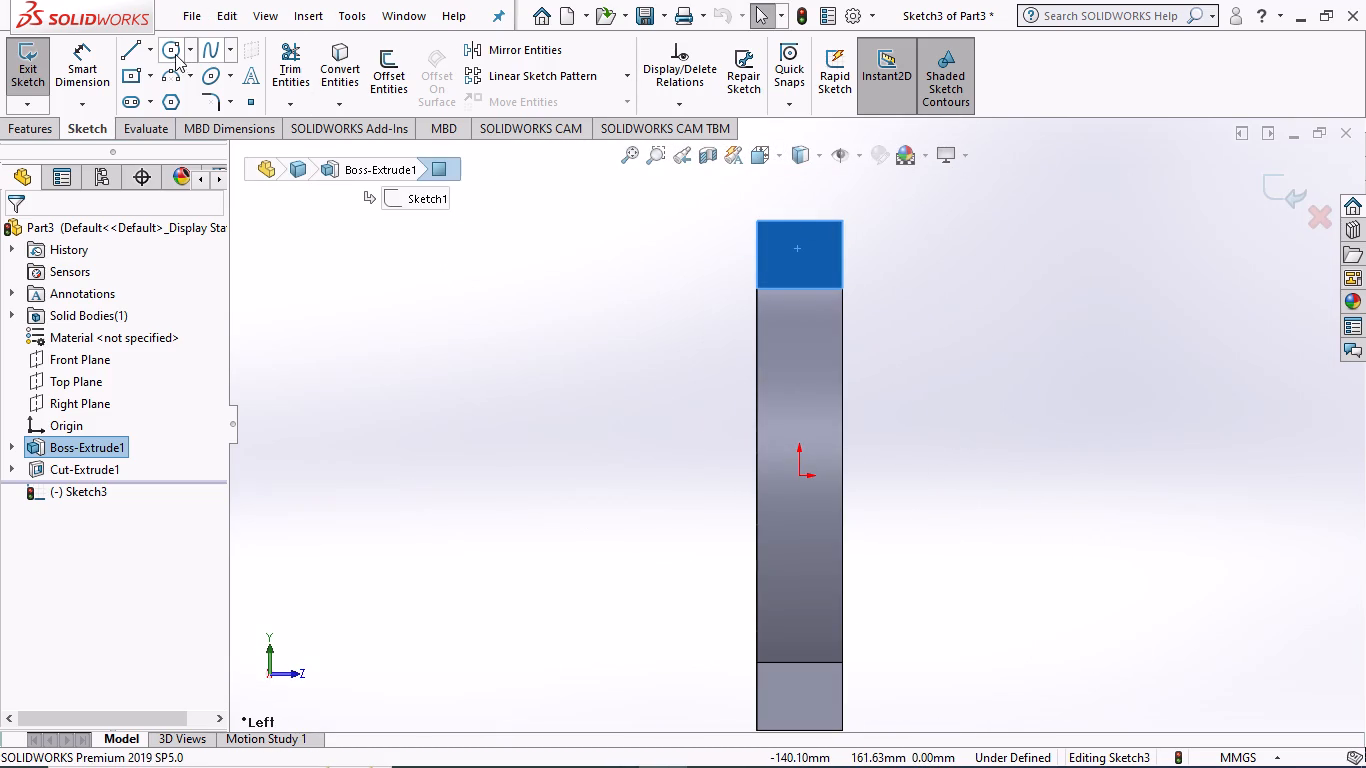
pyautogui.click(167, 51)
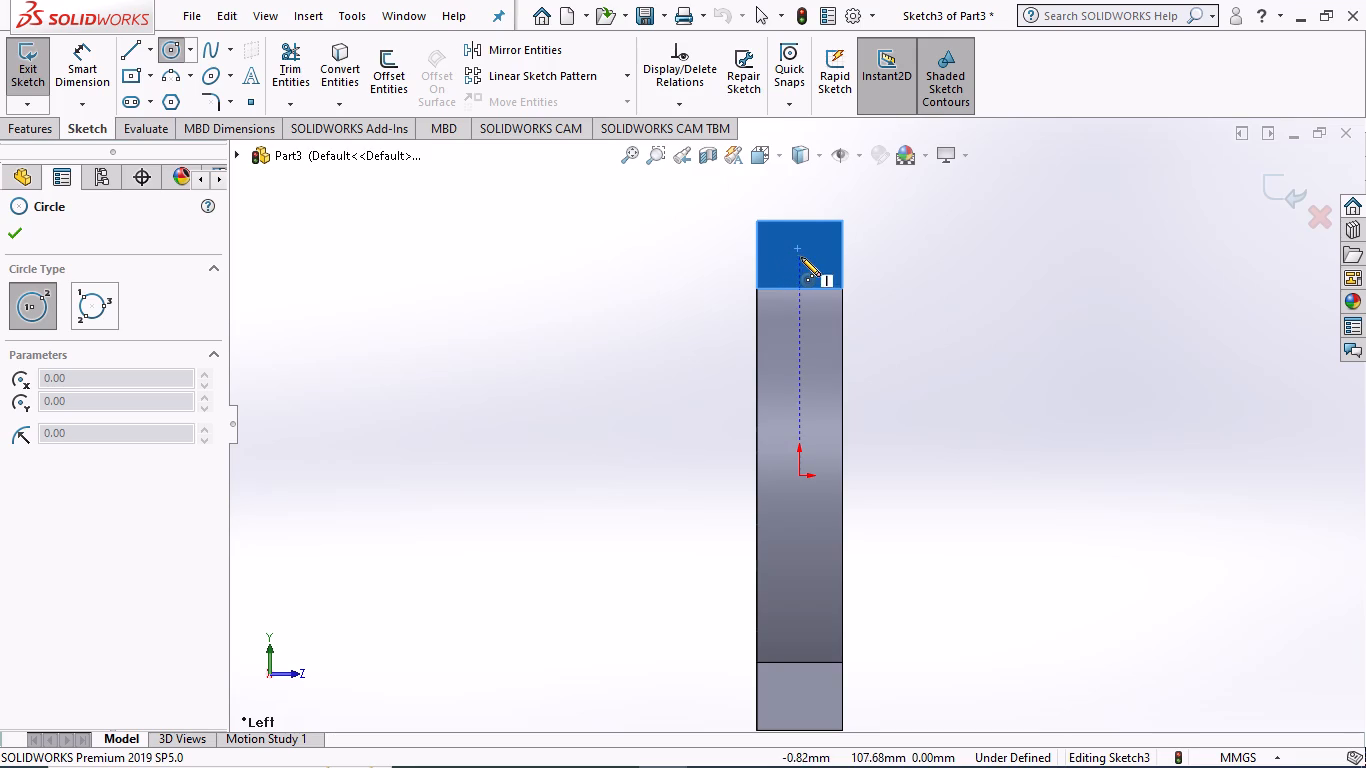
pyautogui.click(799, 265)
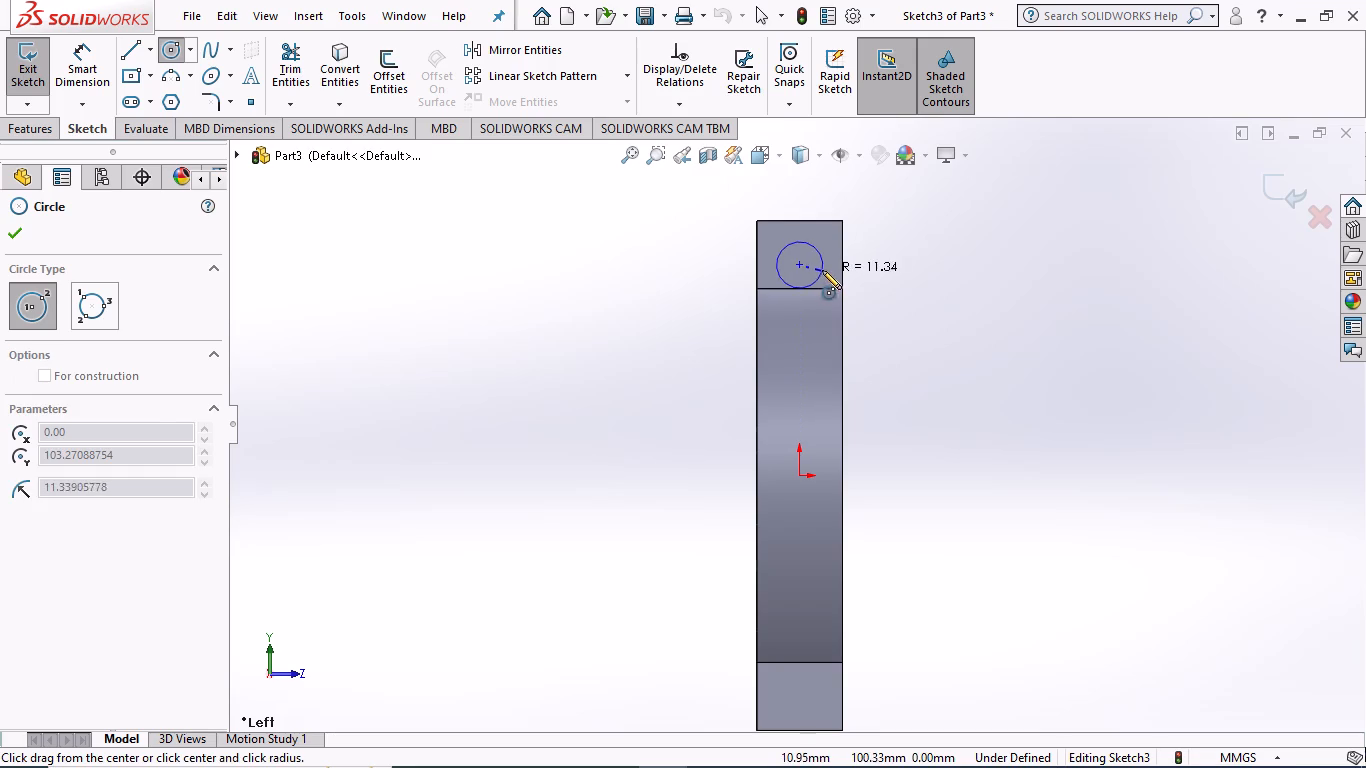
pyautogui.click(819, 263)
pyautogui.press('Escape')
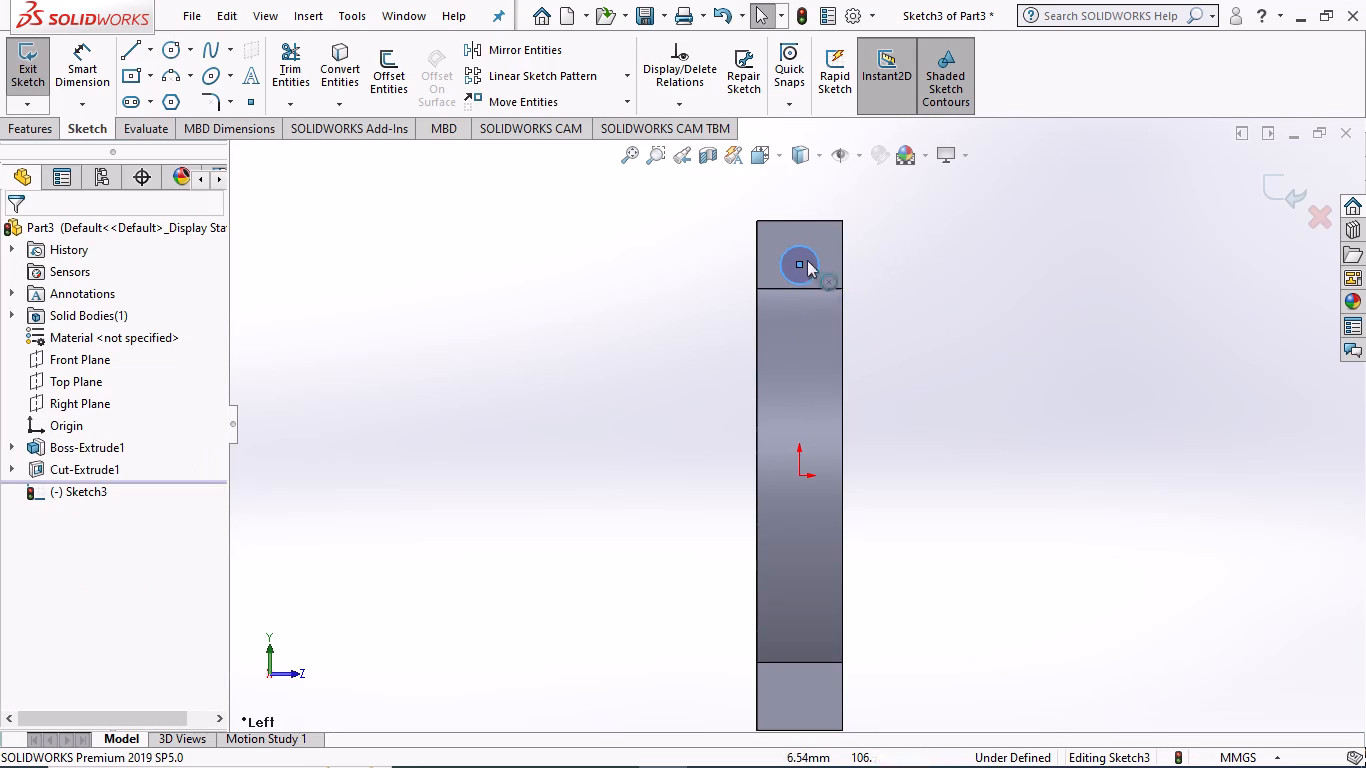
# Dimension the lug circle's diameter to 23 mm.
pyautogui.click(61, 65)
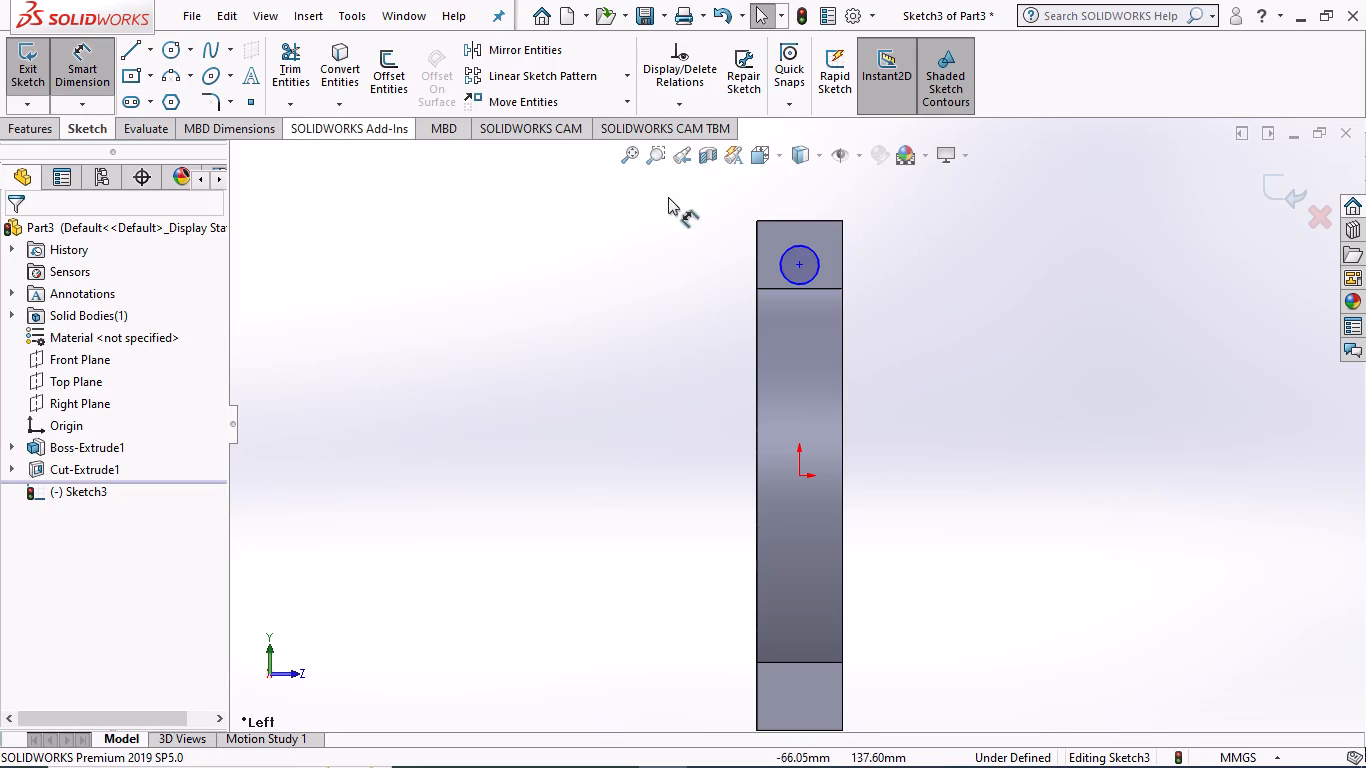
pyautogui.click(817, 256)
pyautogui.click(894, 254)
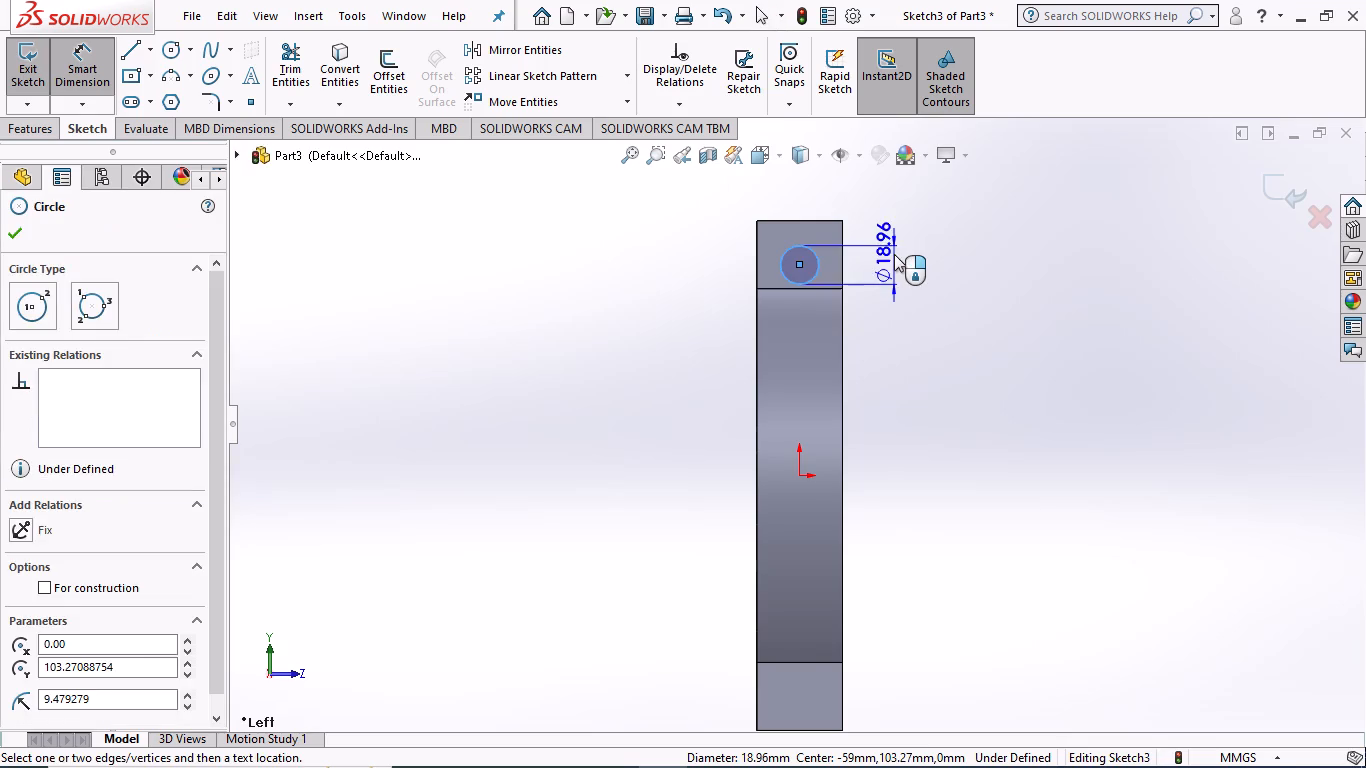
pyautogui.write('23')
pyautogui.press('Return')
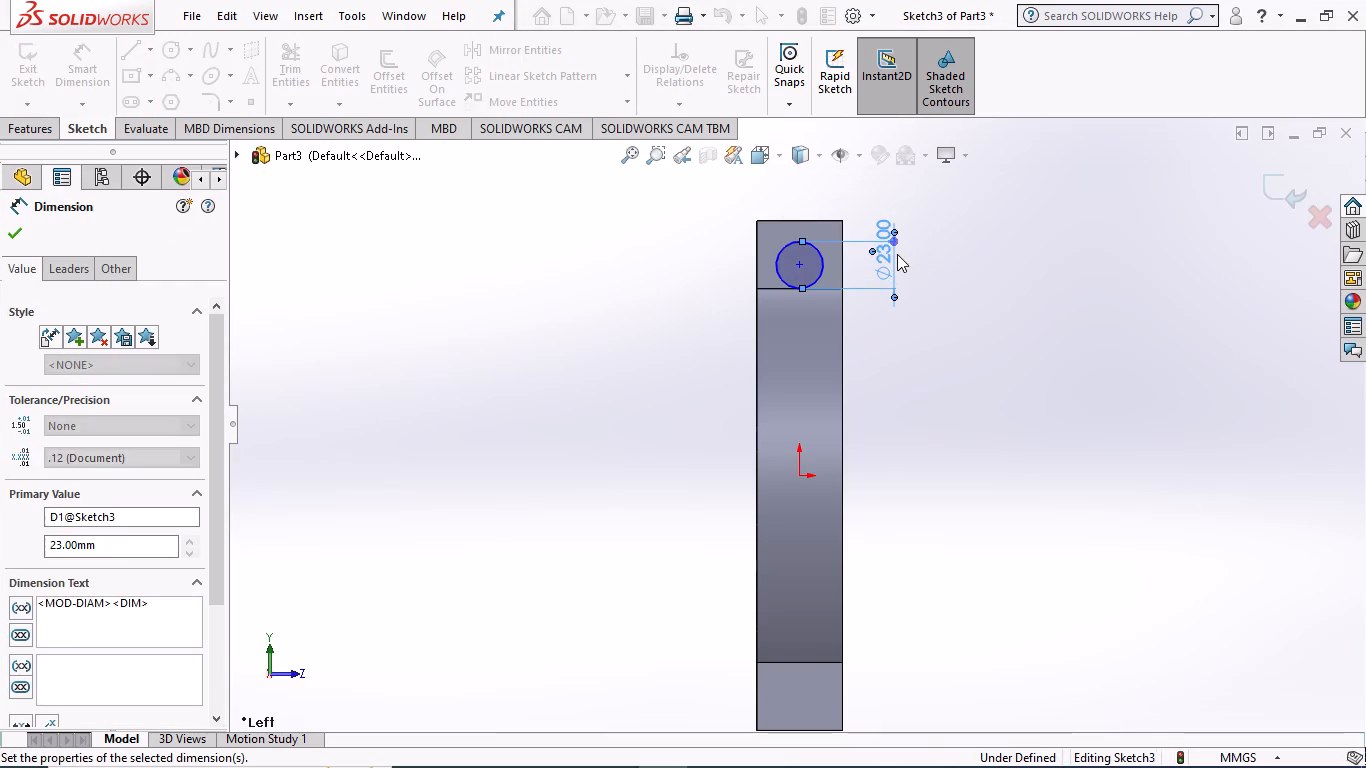
# Dimension the circle's centre 20 mm from the lug's top edge and 21 mm from its side edge.
pyautogui.click(798, 262)
pyautogui.click(826, 221)
pyautogui.click(699, 213)
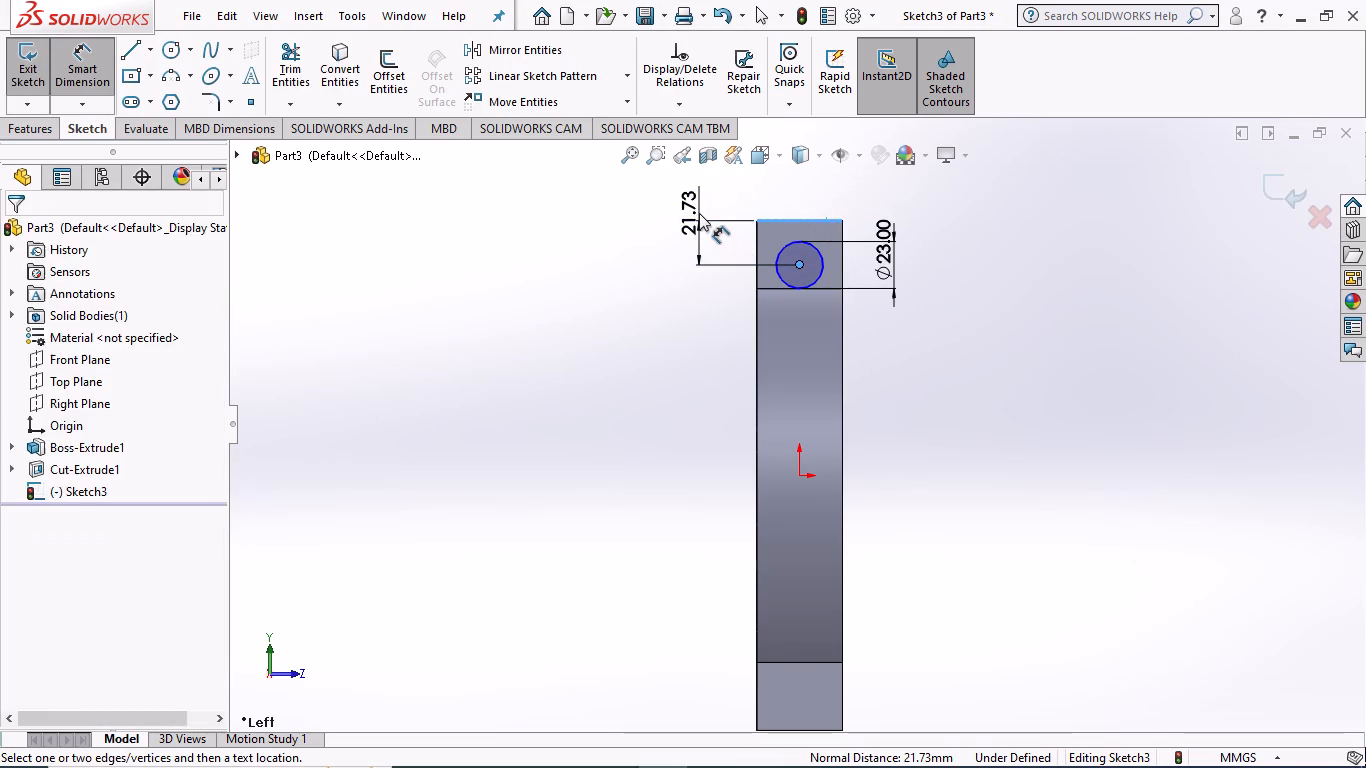
pyautogui.write('20')
pyautogui.press('Return')
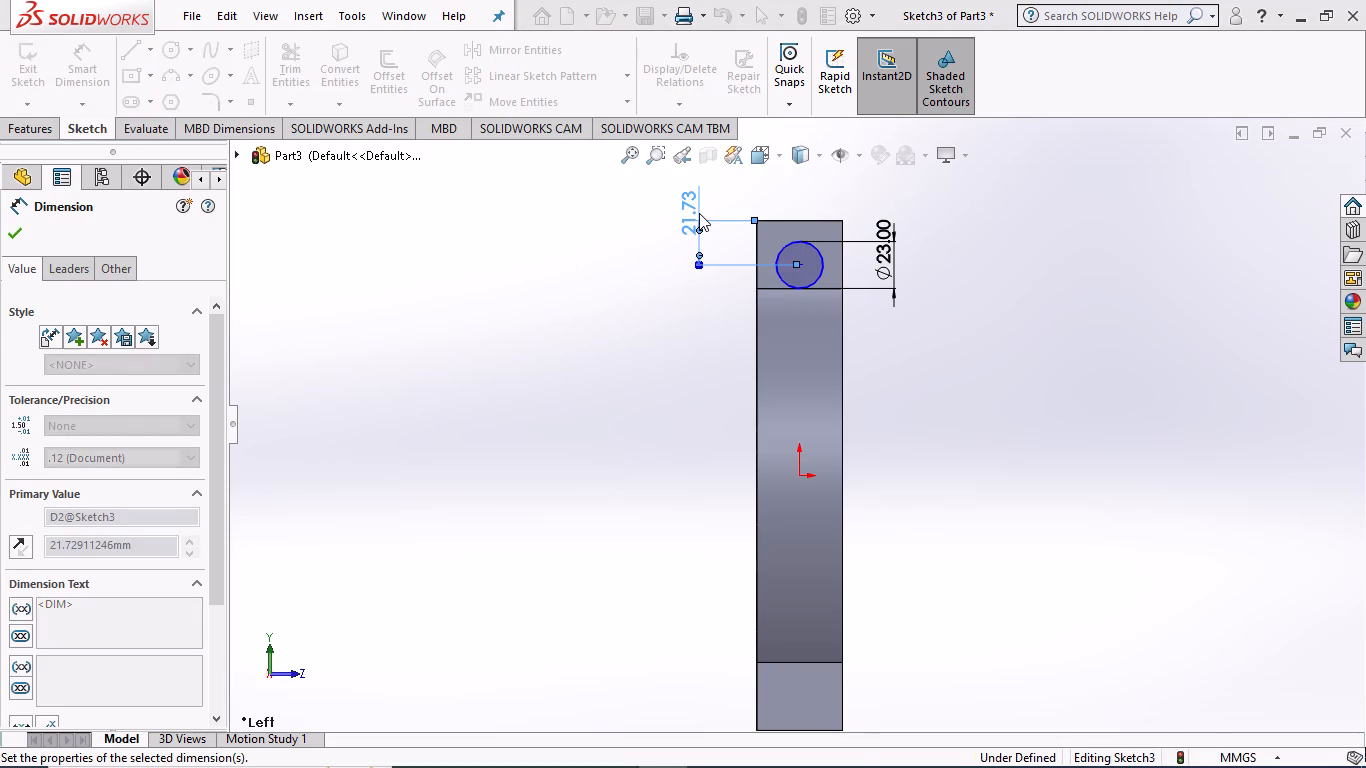
pyautogui.click(802, 259)
pyautogui.click(840, 256)
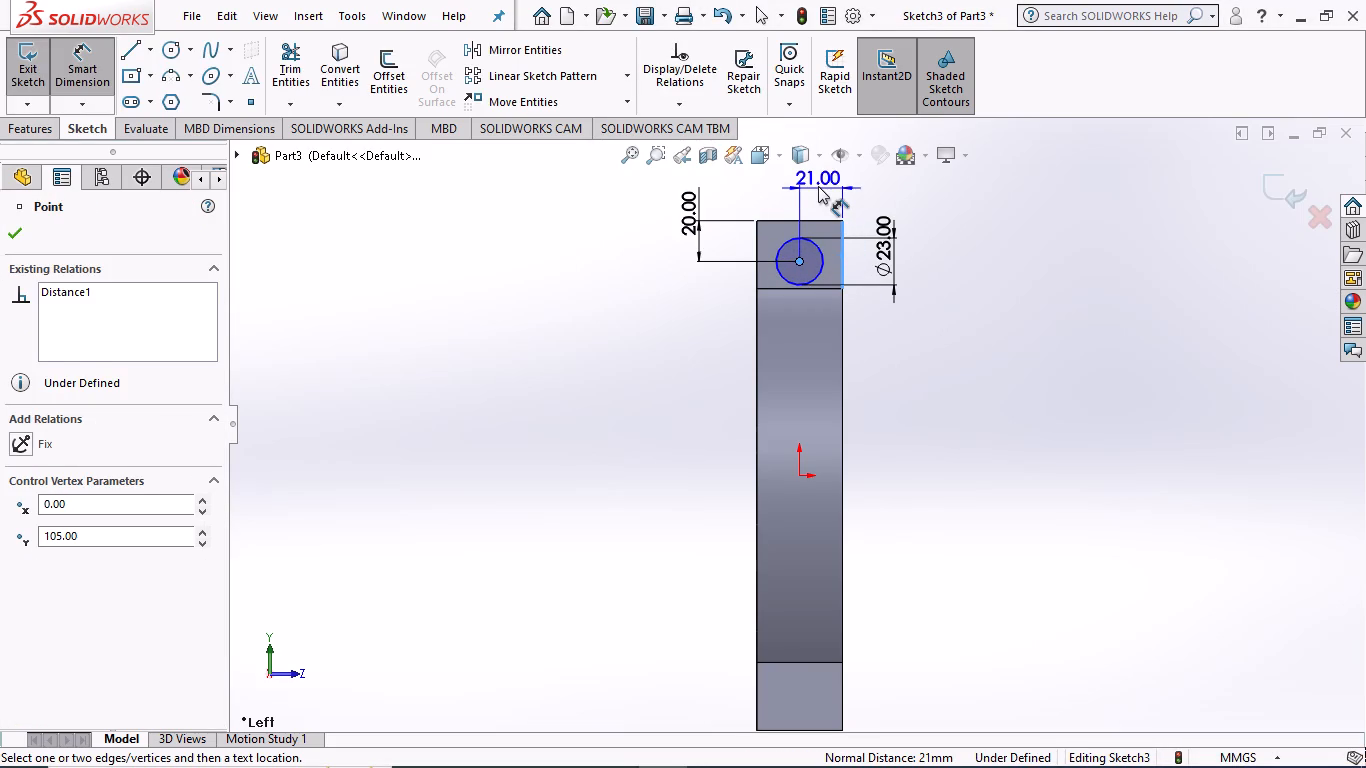
pyautogui.click(818, 186)
pyautogui.press('Escape')
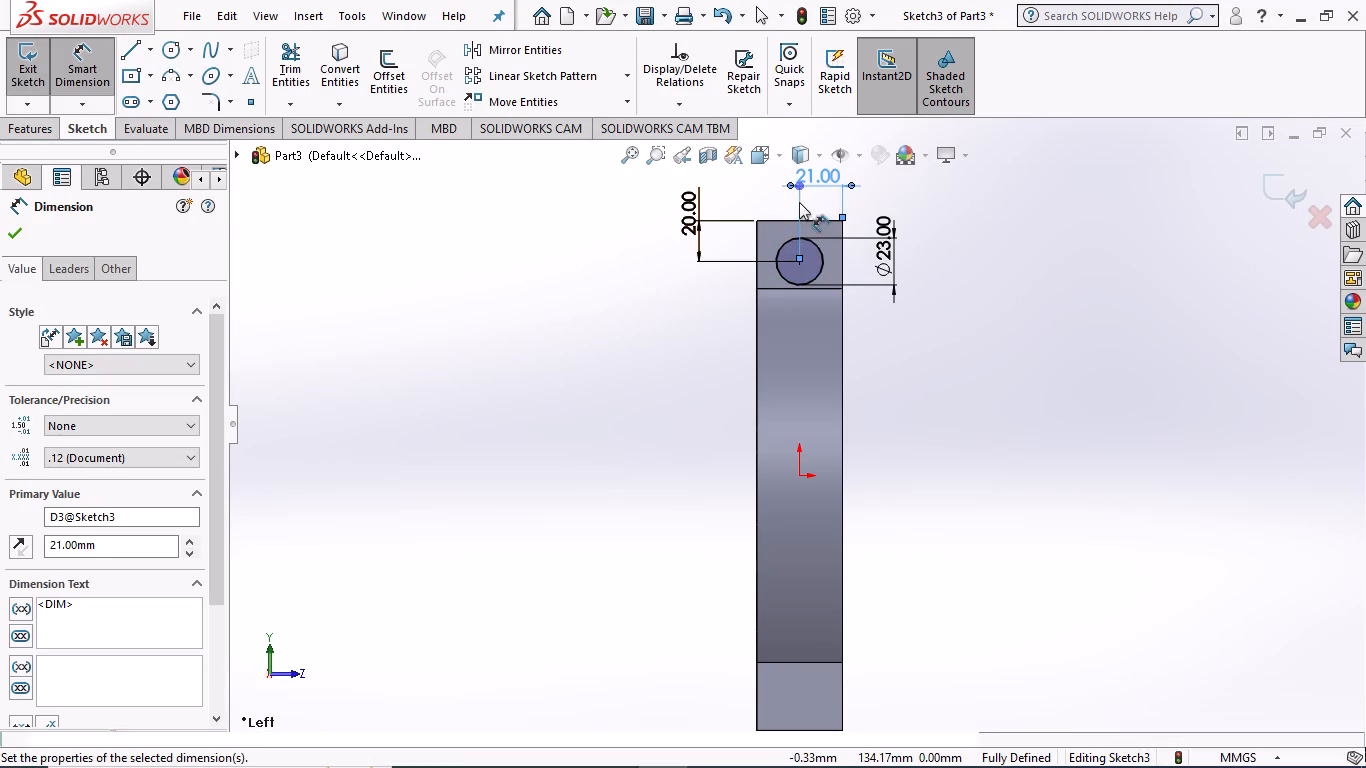
pyautogui.click(11, 231)
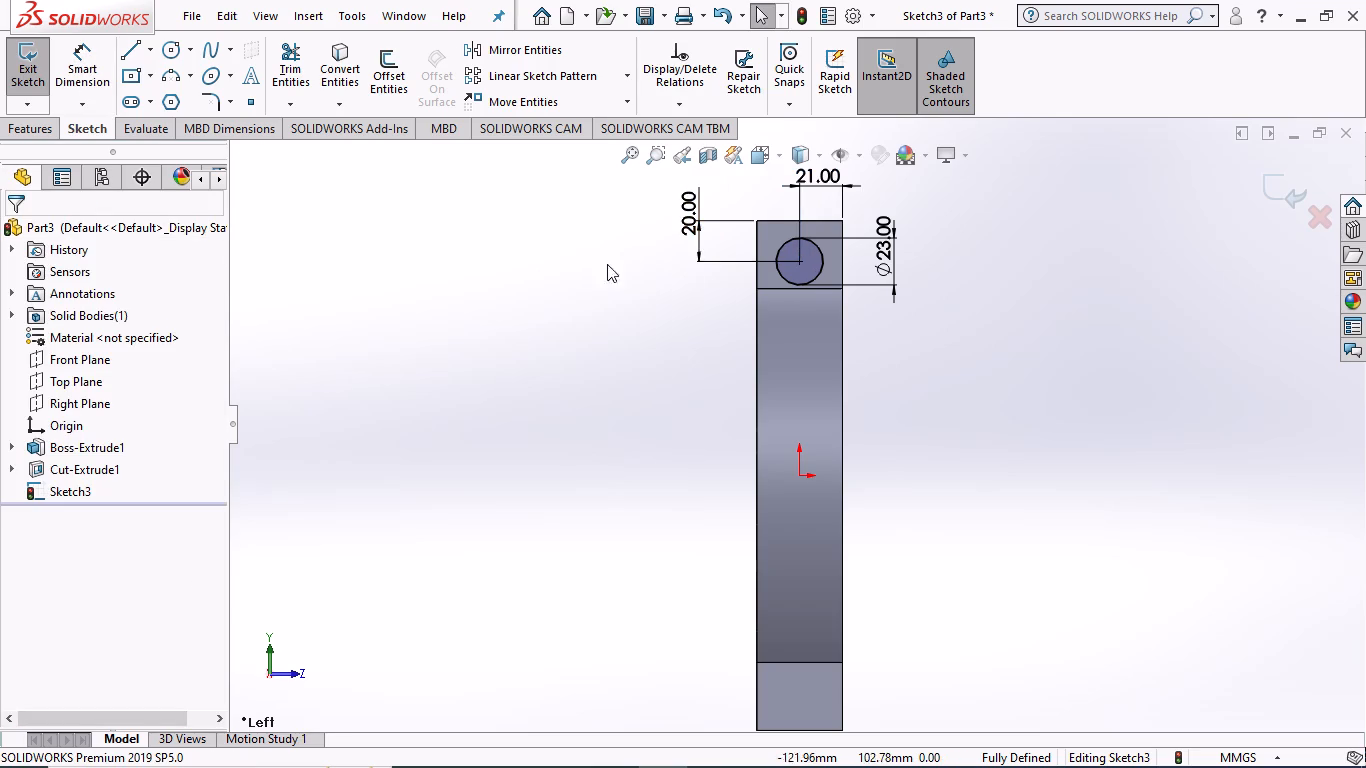
# Set the lug circle's diameter to 20 mm.
pyautogui.scroll(-2, 821, 295)
pyautogui.scroll(3, 819, 275)
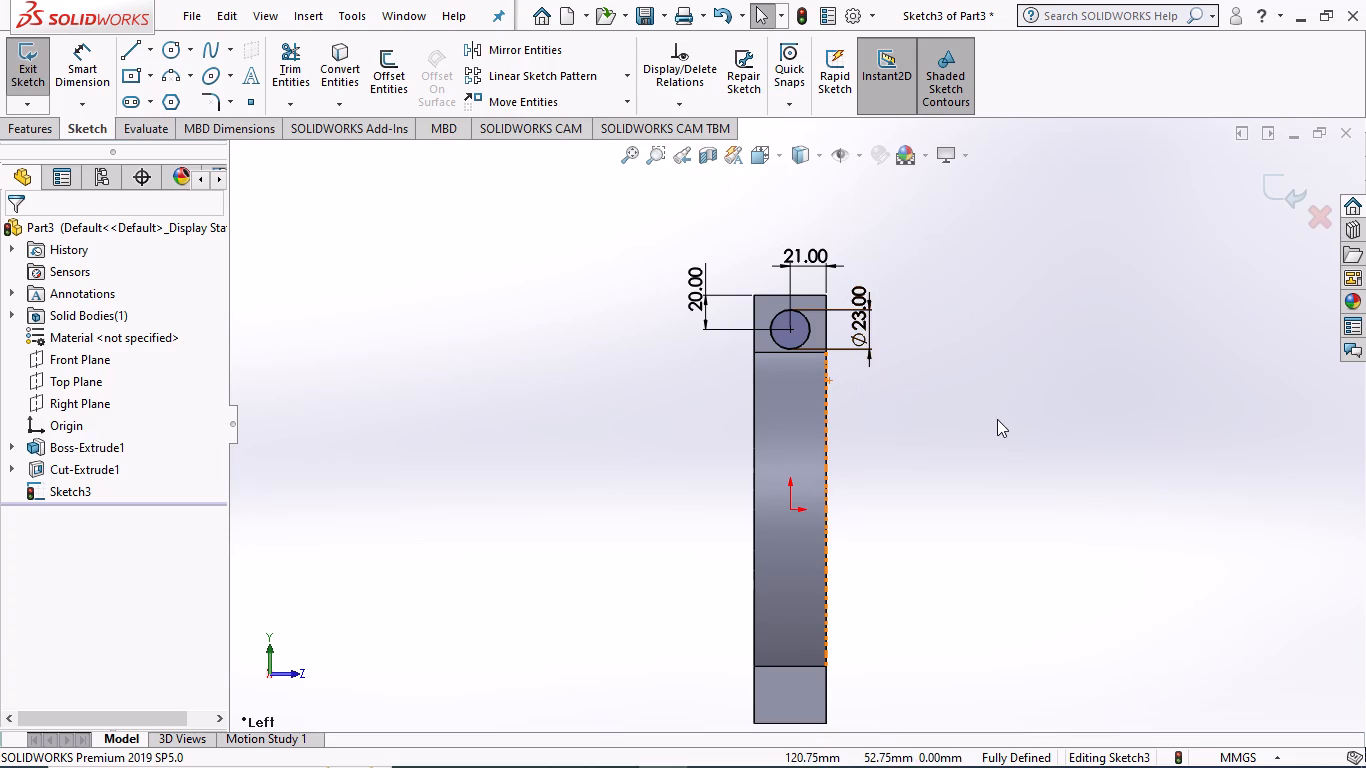
pyautogui.moveTo(997, 419); pyautogui.dragTo(877, 407, button='middle')
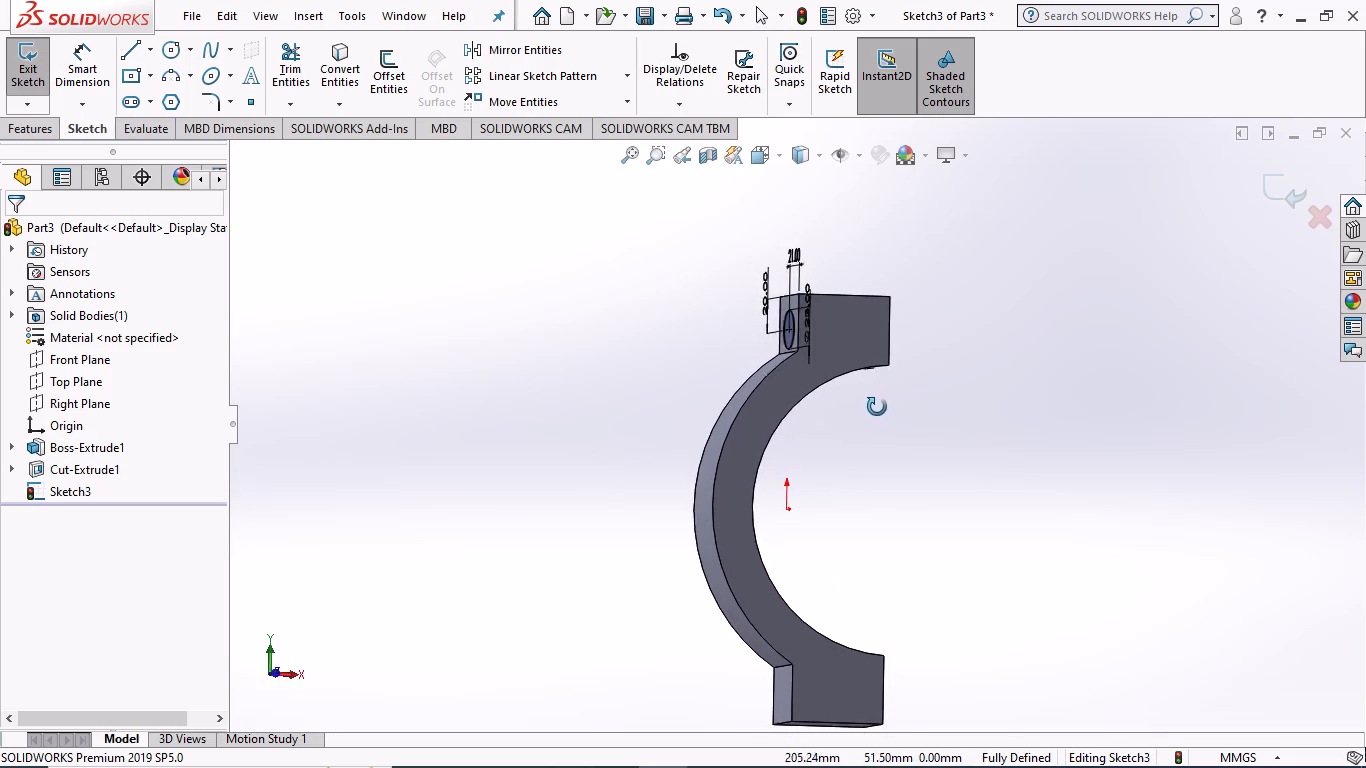
pyautogui.moveTo(877, 407); pyautogui.dragTo(971, 399, button='middle')
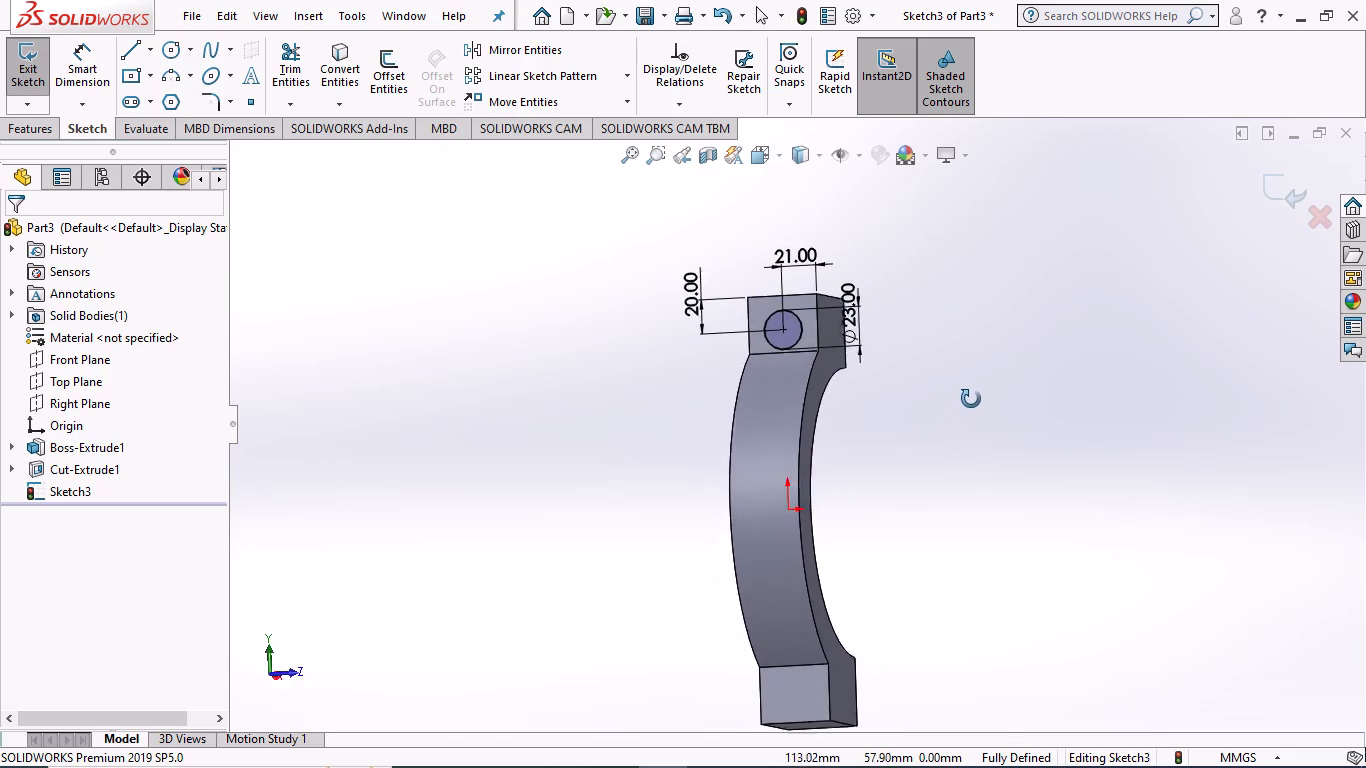
pyautogui.moveTo(971, 399); pyautogui.dragTo(965, 471, button='middle')
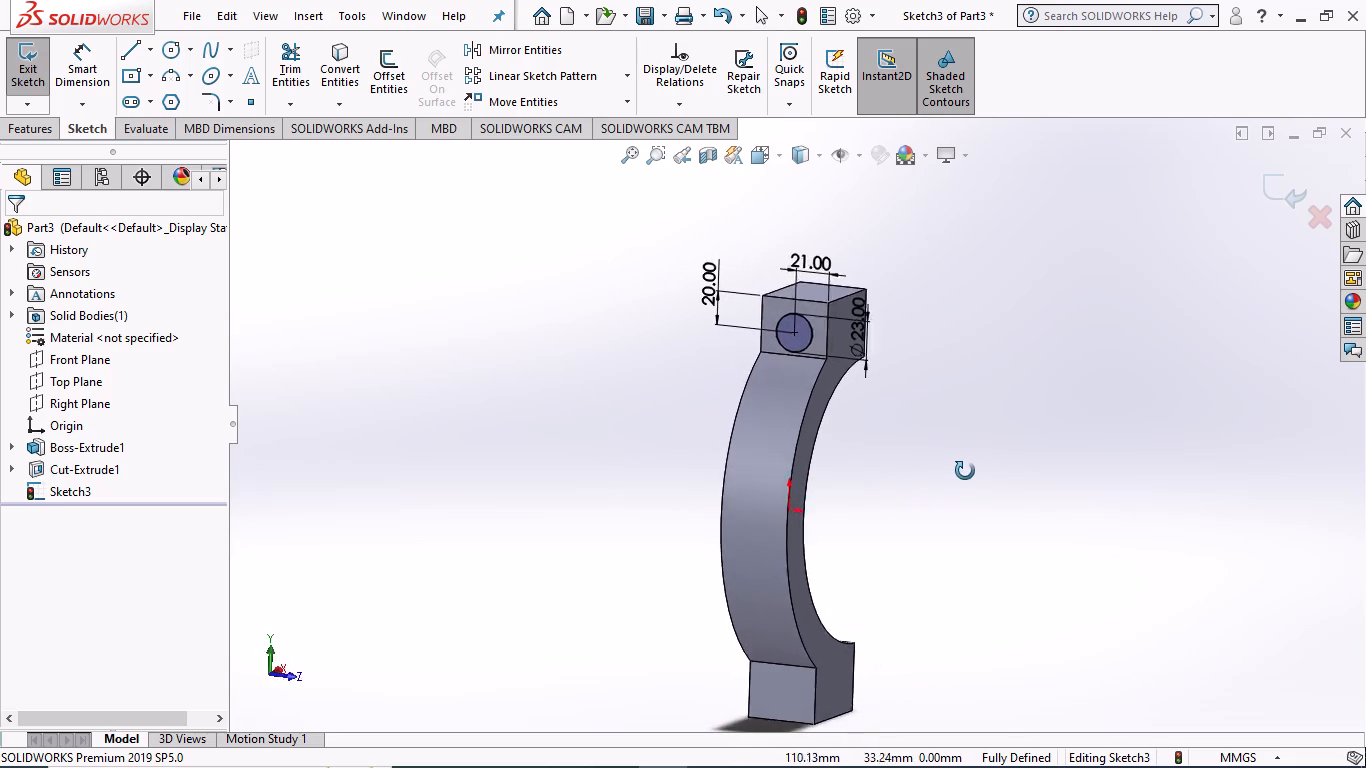
pyautogui.moveTo(965, 471); pyautogui.dragTo(981, 441, button='middle')
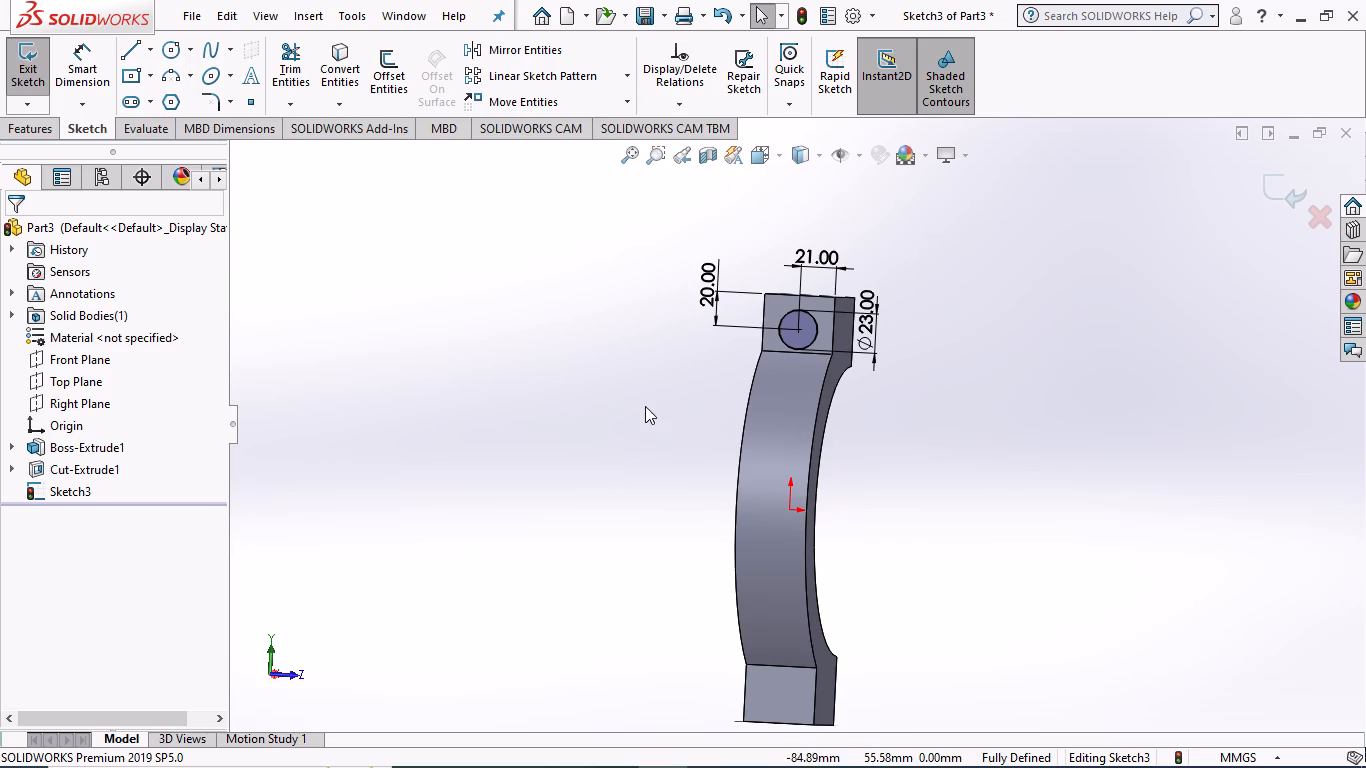
pyautogui.moveTo(644, 405); pyautogui.dragTo(686, 385, button='middle')
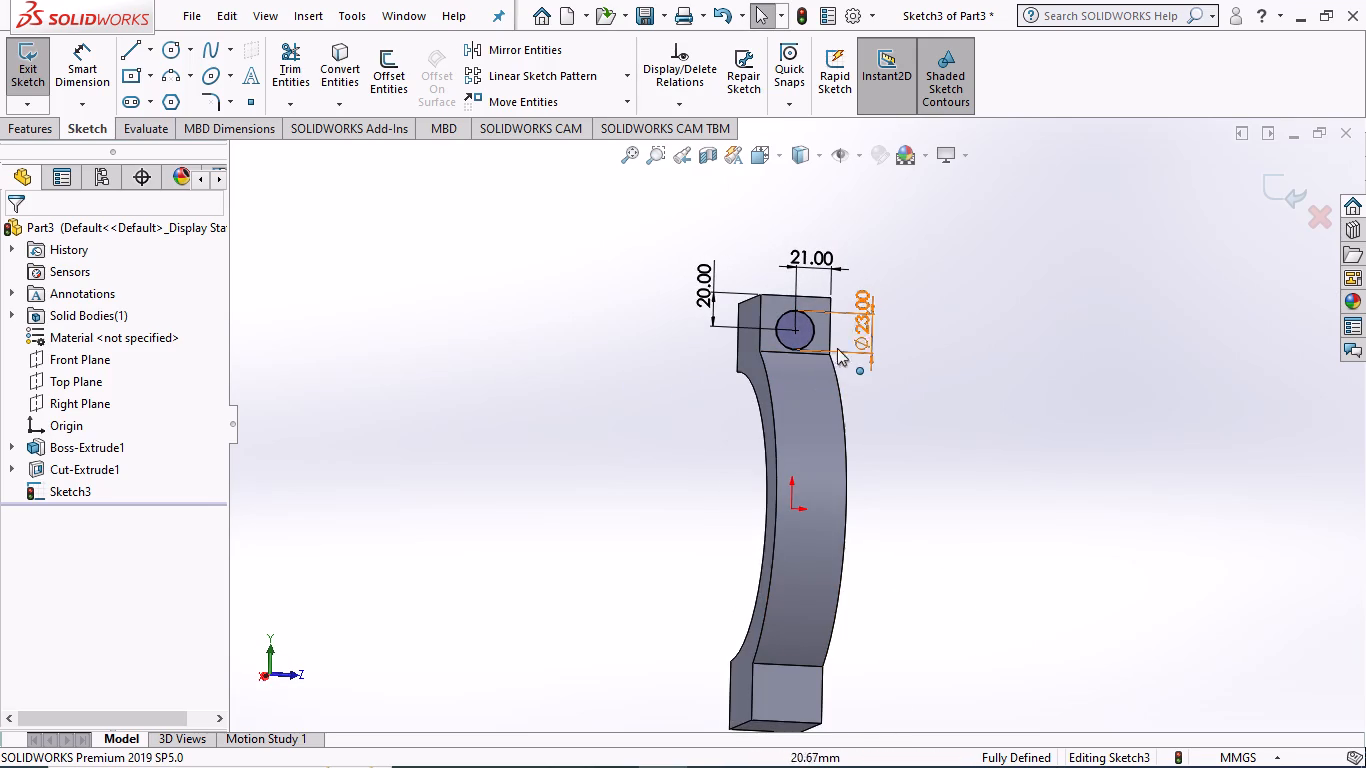
pyautogui.doubleClick(862, 330)
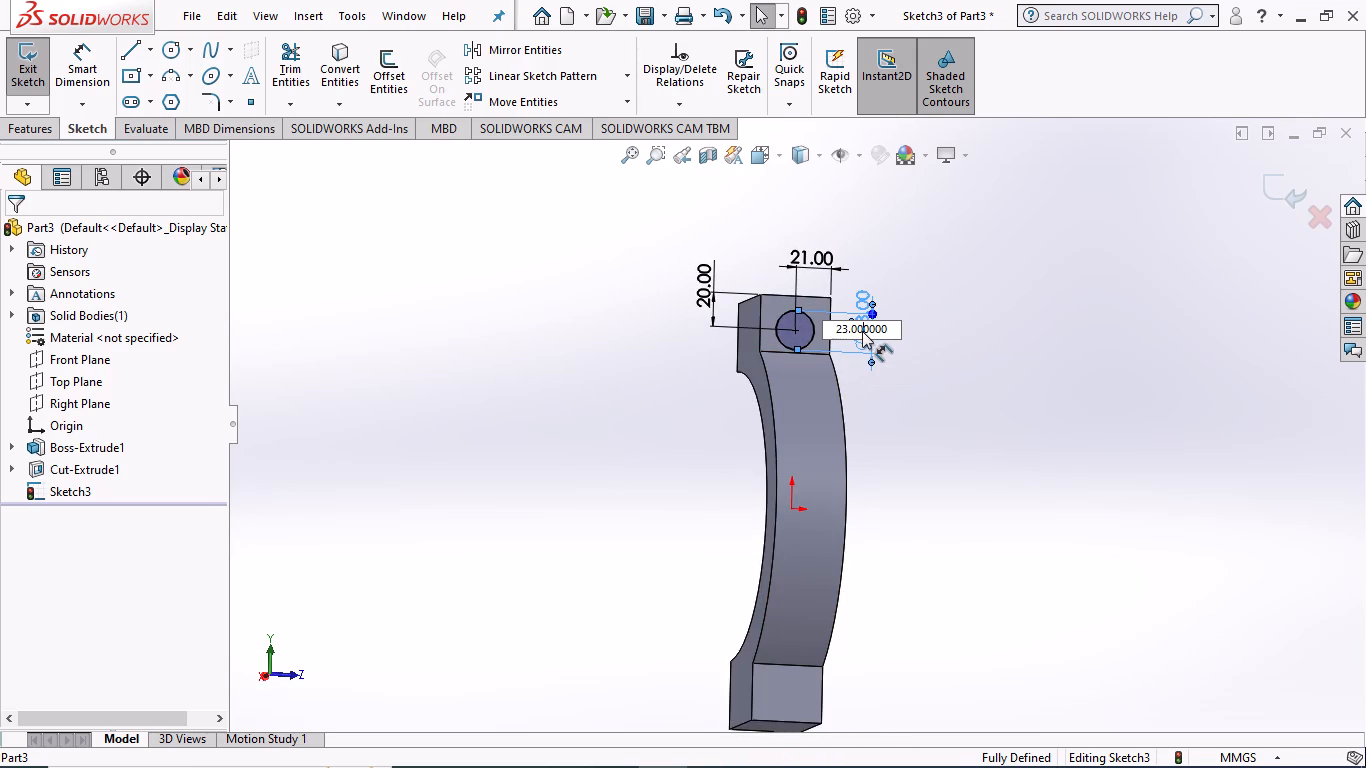
pyautogui.write('20')
pyautogui.press('Return')
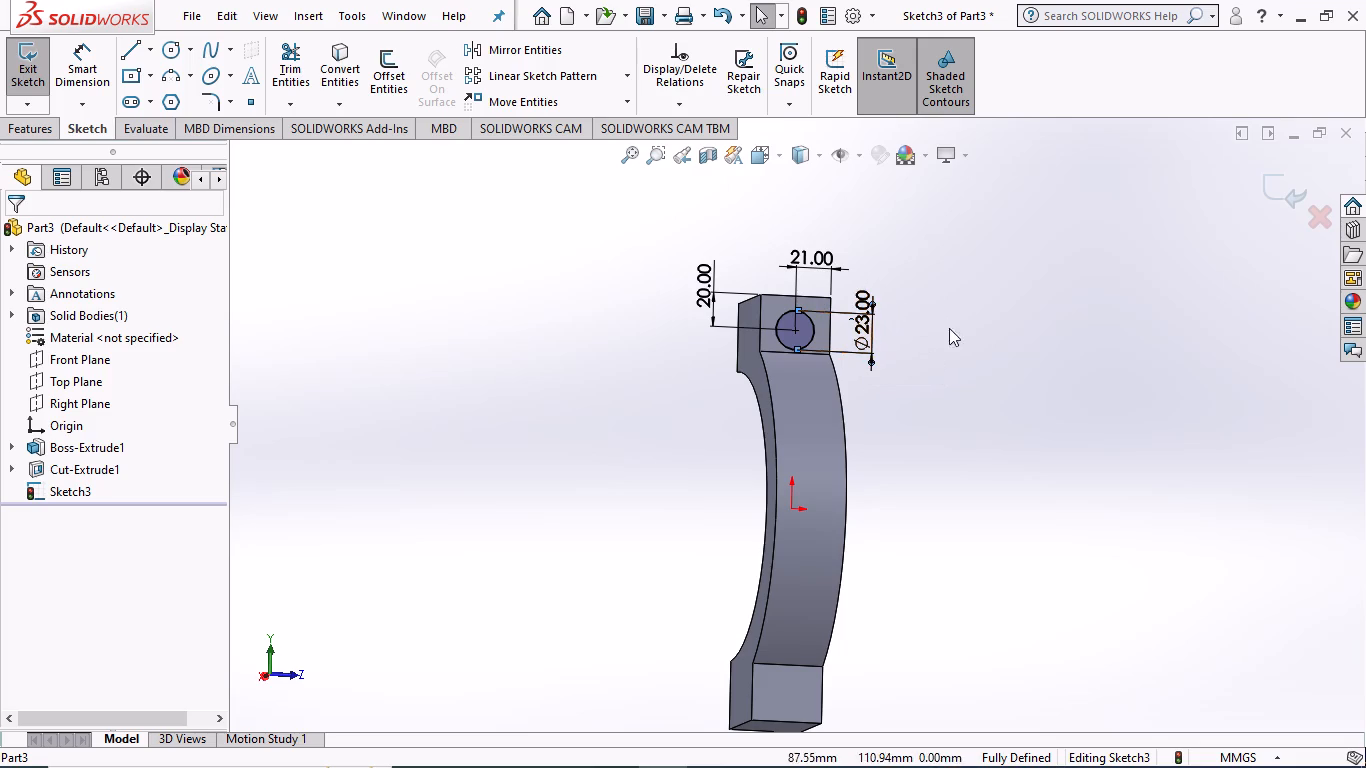
pyautogui.doubleClick(859, 326)
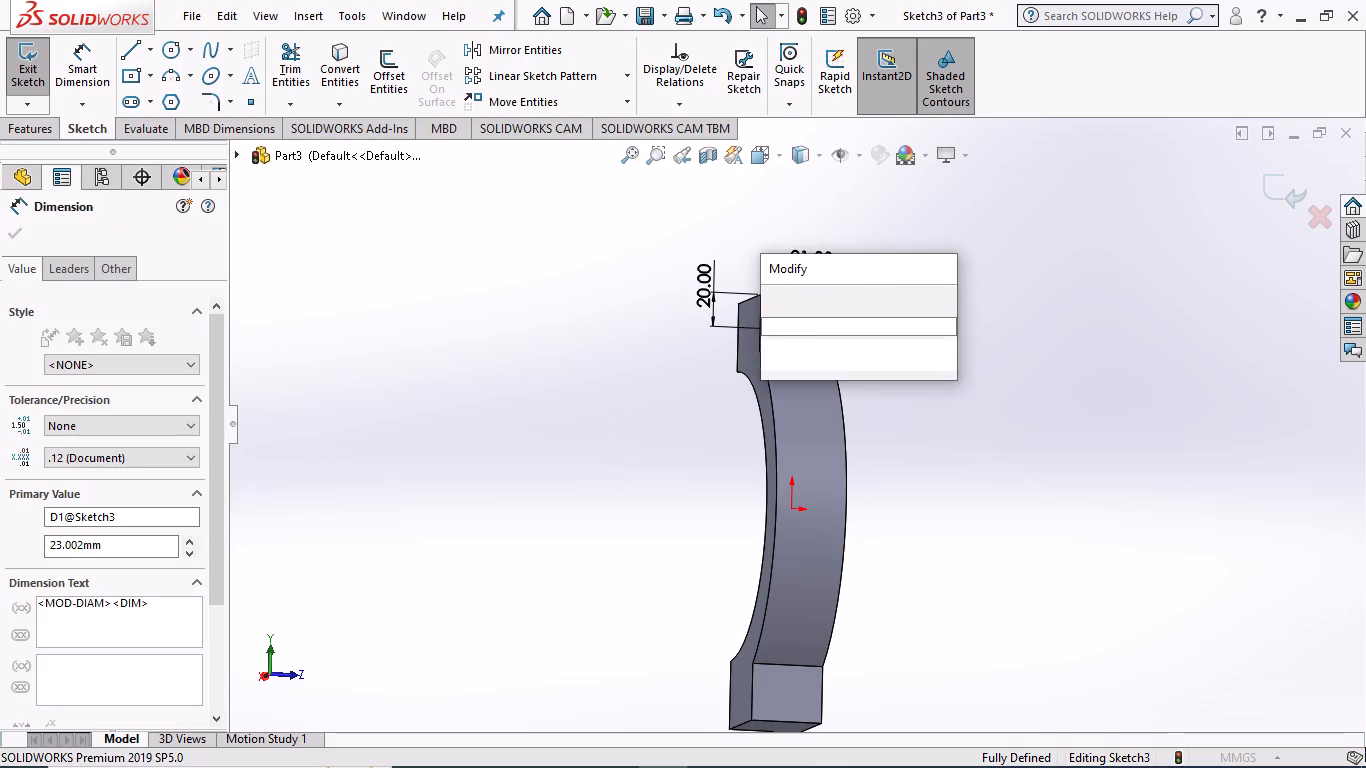
pyautogui.write('20')
pyautogui.press('Return')
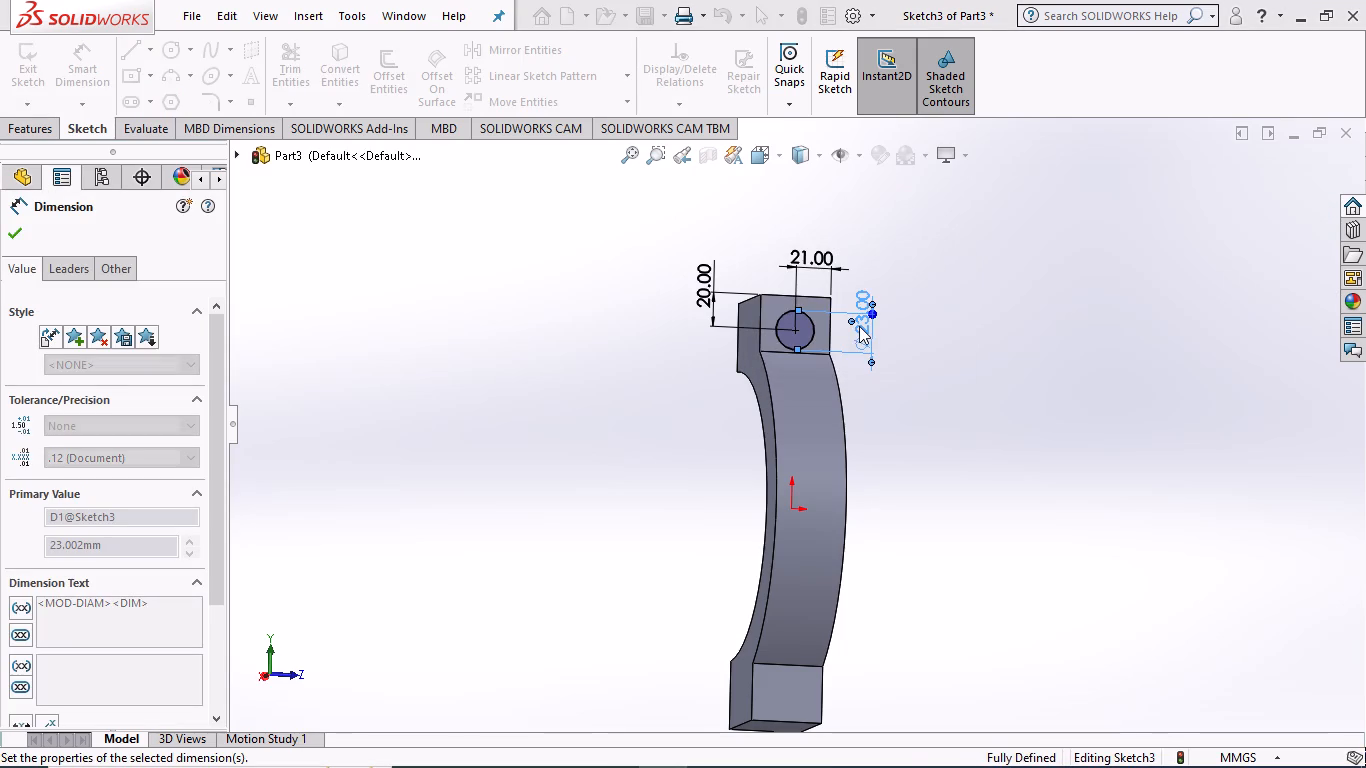
# Set the diameter of the upper lug's circle to 16 mm.
pyautogui.moveTo(956, 409); pyautogui.dragTo(924, 397, button='middle')
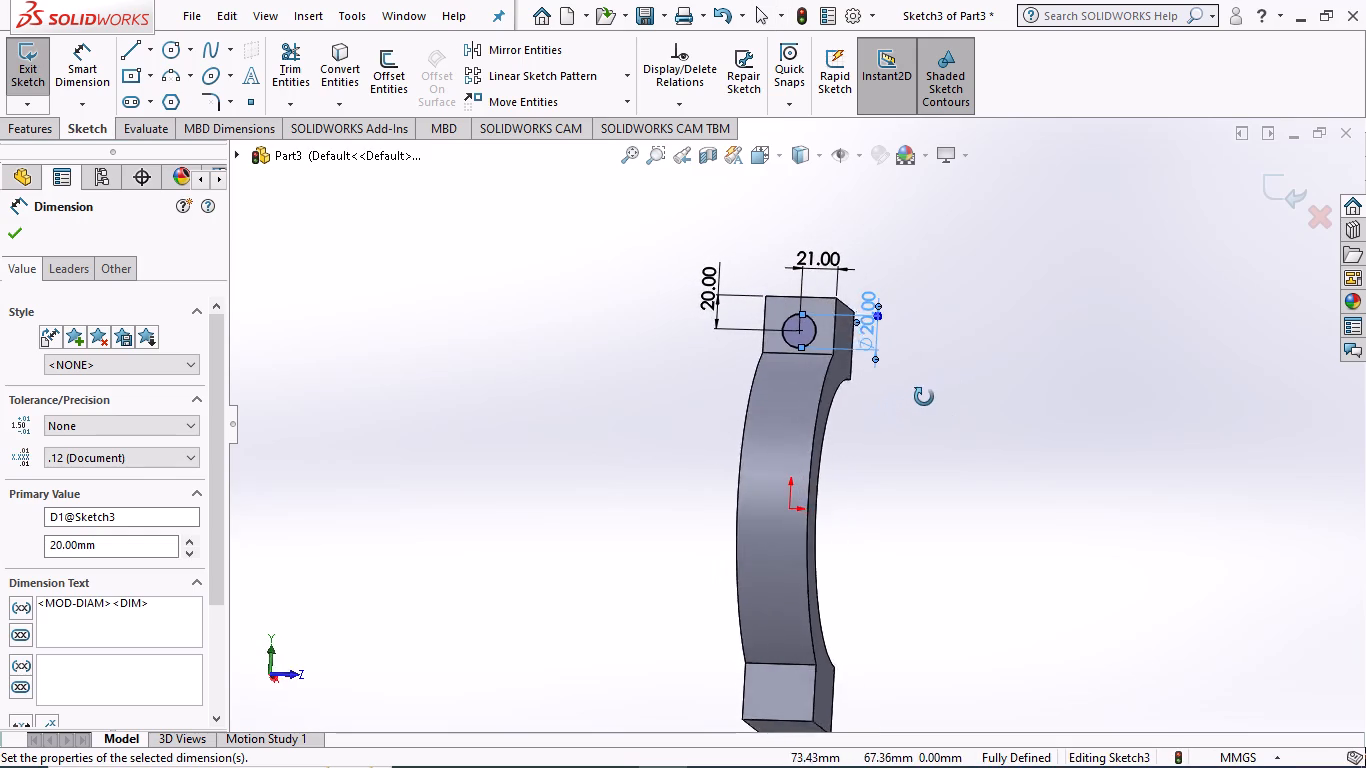
pyautogui.moveTo(924, 397); pyautogui.dragTo(940, 428, button='middle')
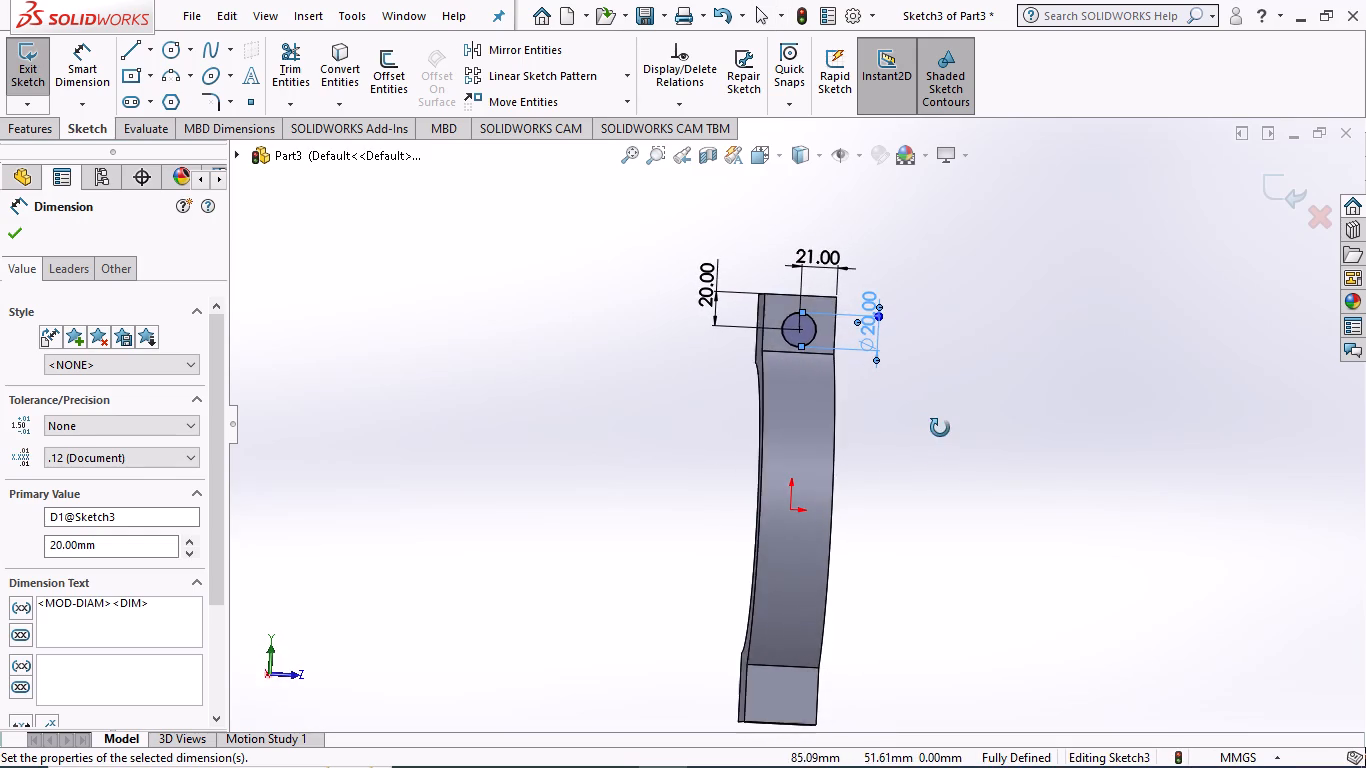
pyautogui.moveTo(940, 428); pyautogui.dragTo(937, 441, button='middle')
pyautogui.moveTo(937, 443); pyautogui.dragTo(936, 447, button='middle')
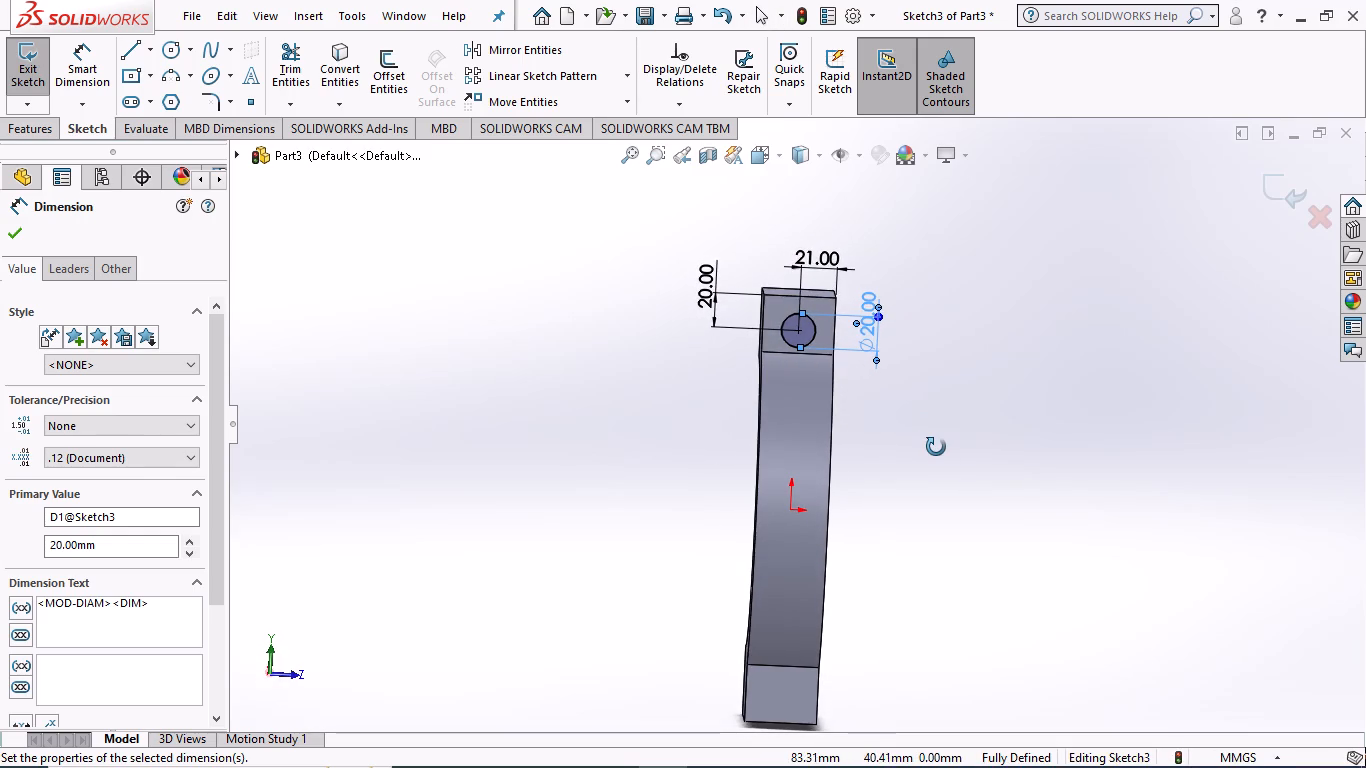
pyautogui.moveTo(936, 447); pyautogui.dragTo(948, 436, button='middle')
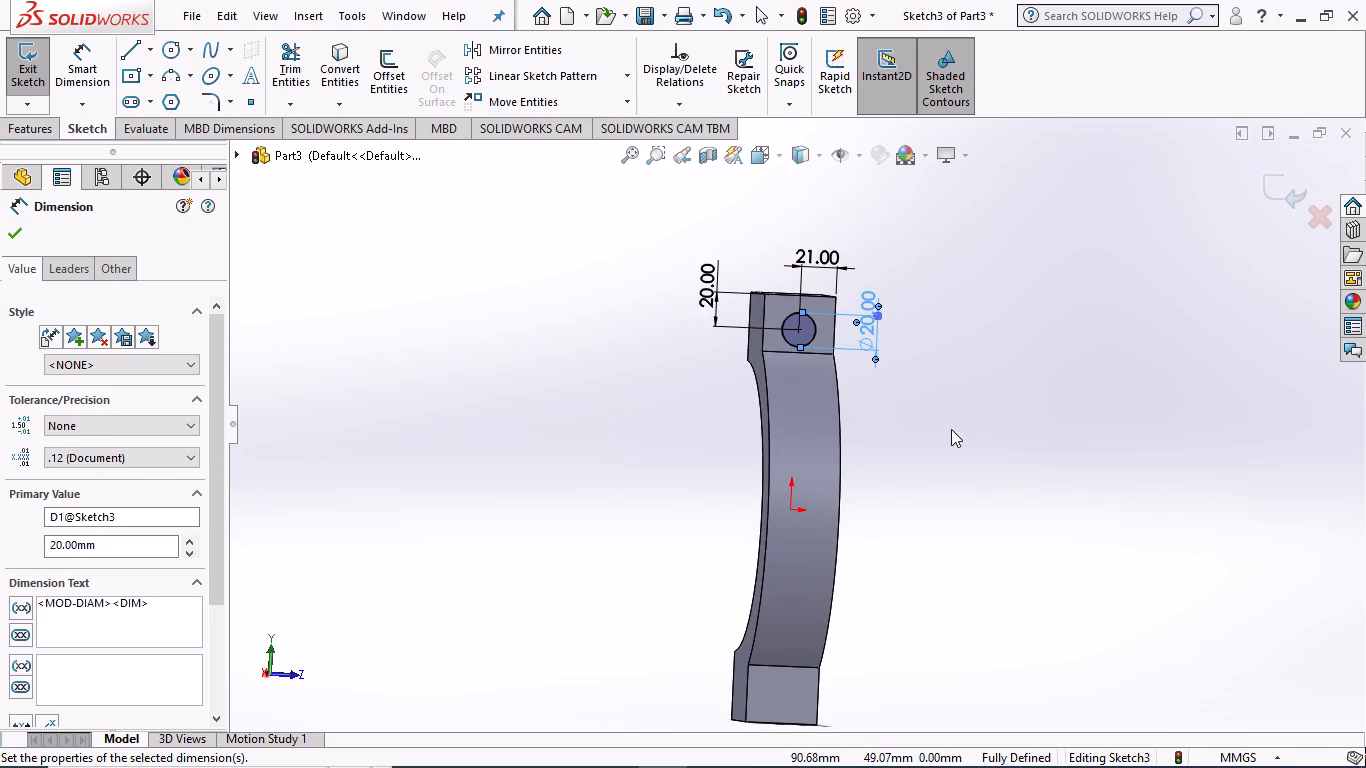
pyautogui.middleClick(957, 426)
pyautogui.middleClick(965, 431)
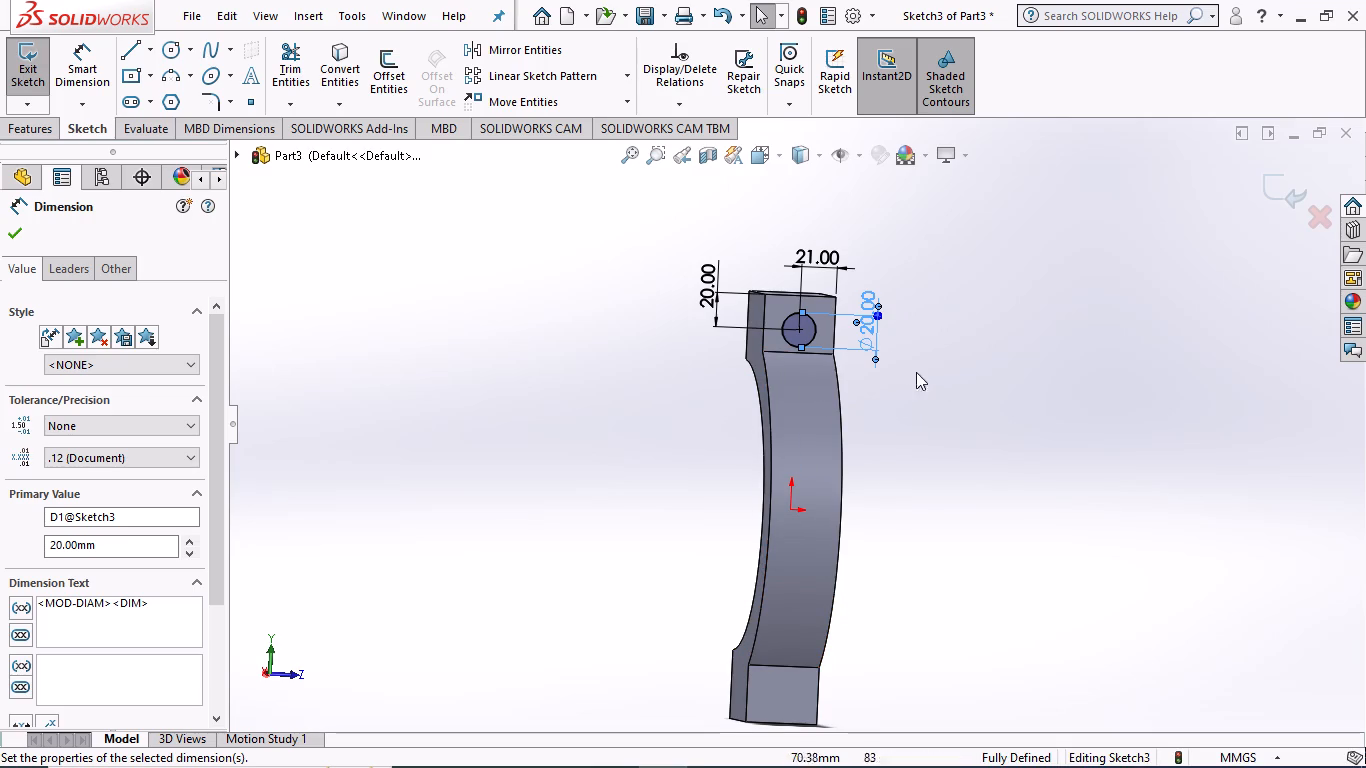
pyautogui.doubleClick(870, 332)
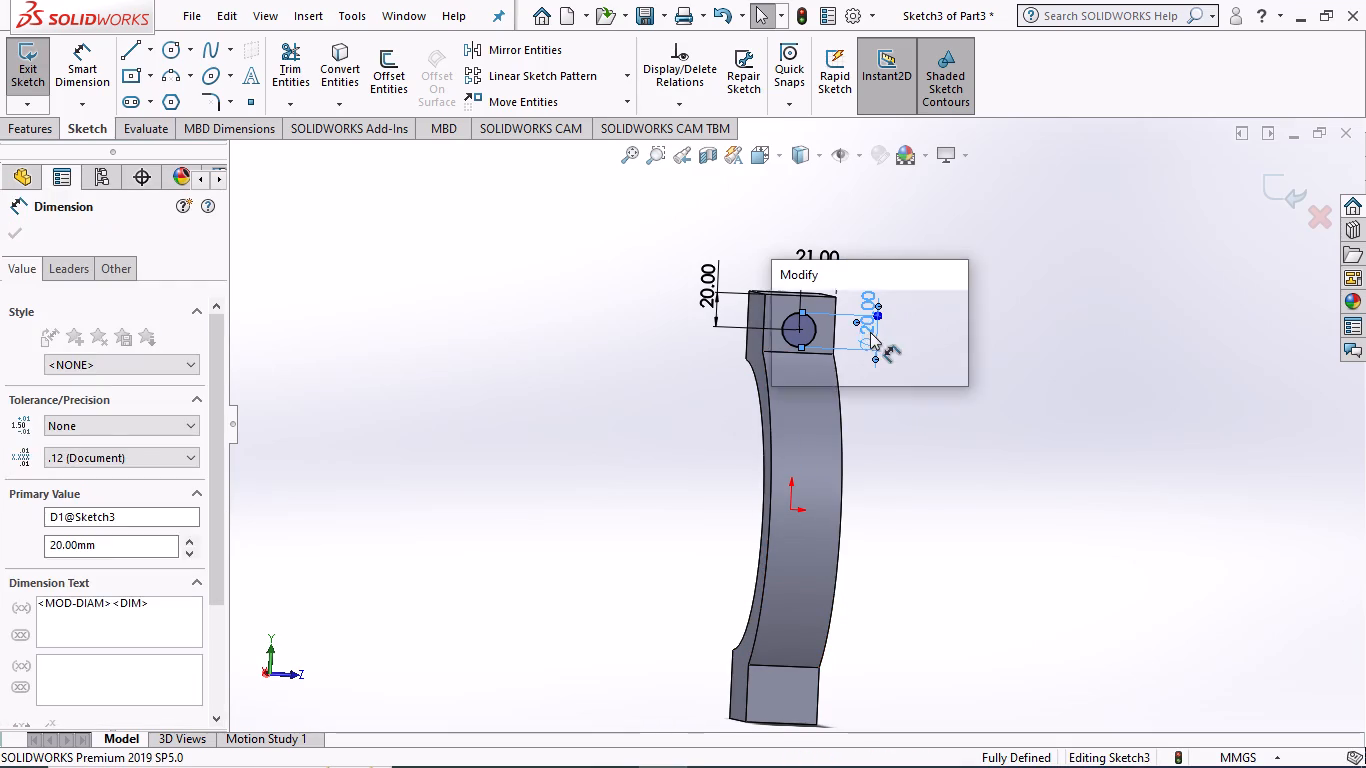
pyautogui.write('16')
pyautogui.press('Return')
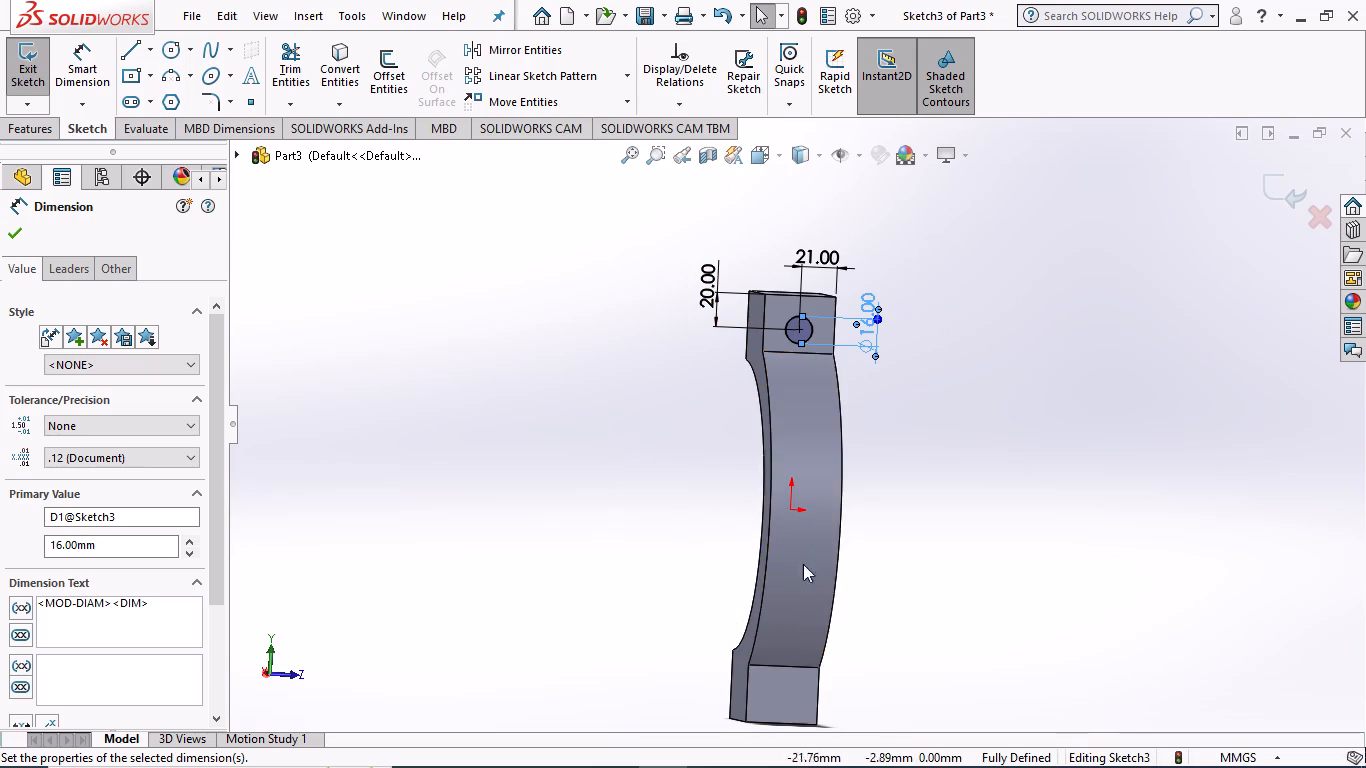
pyautogui.scroll(-1, 780, 673)
pyautogui.scroll(2, 779, 674)
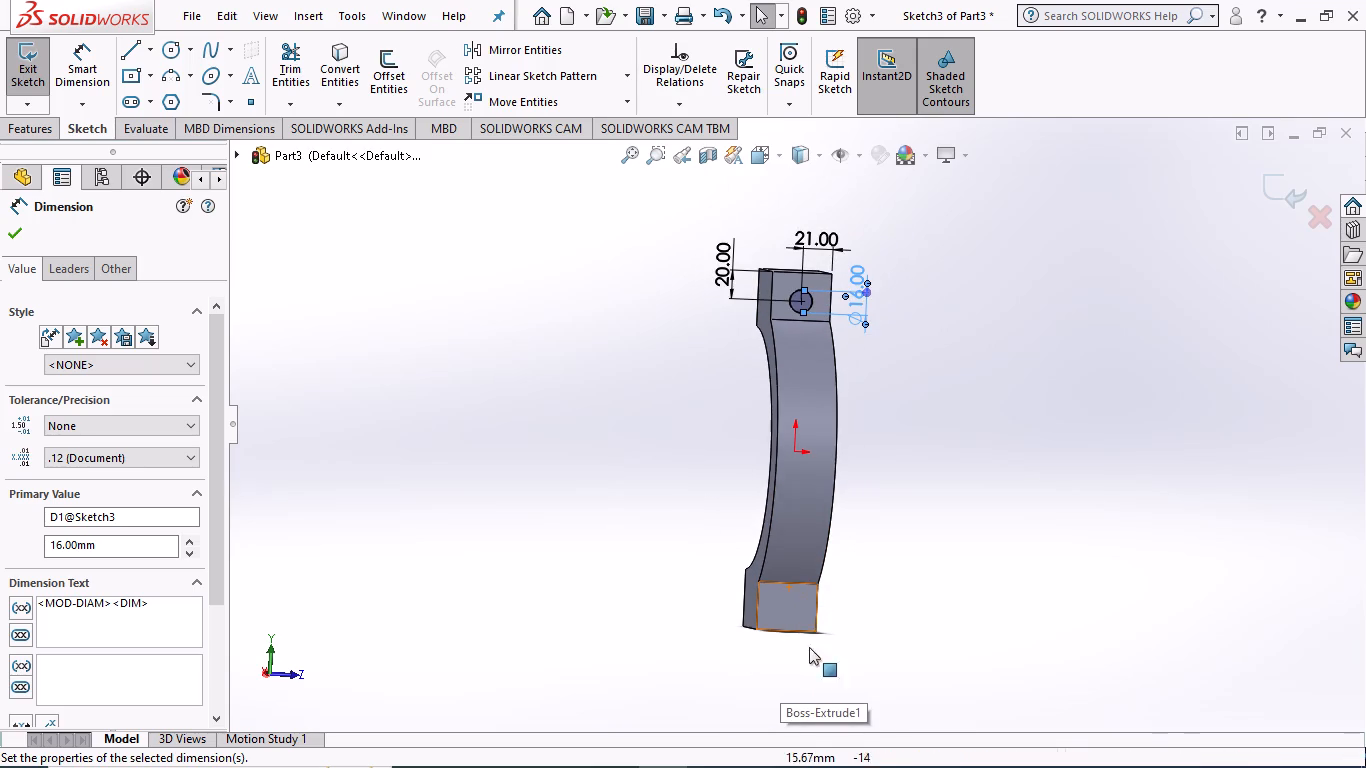
pyautogui.moveTo(942, 519); pyautogui.dragTo(930, 509, button='middle')
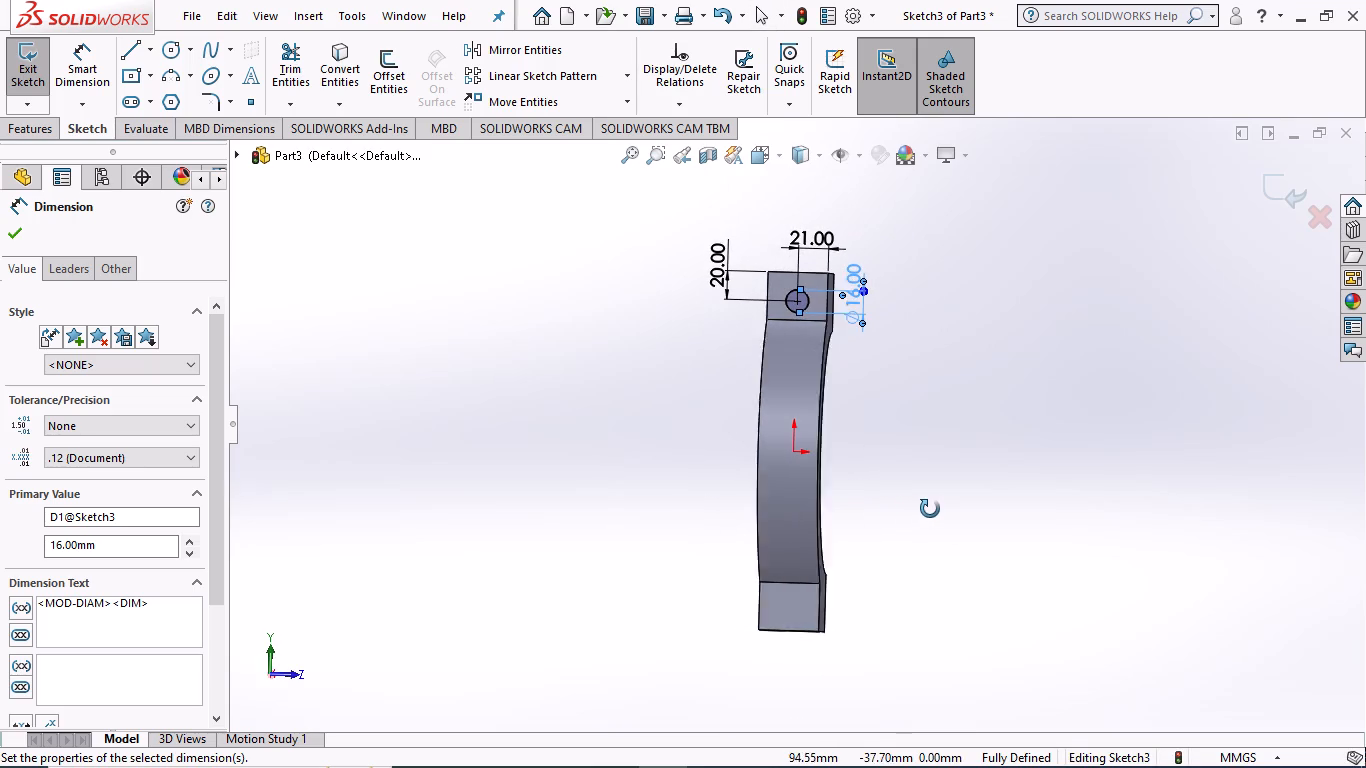
pyautogui.moveTo(930, 509); pyautogui.dragTo(933, 508, button='middle')
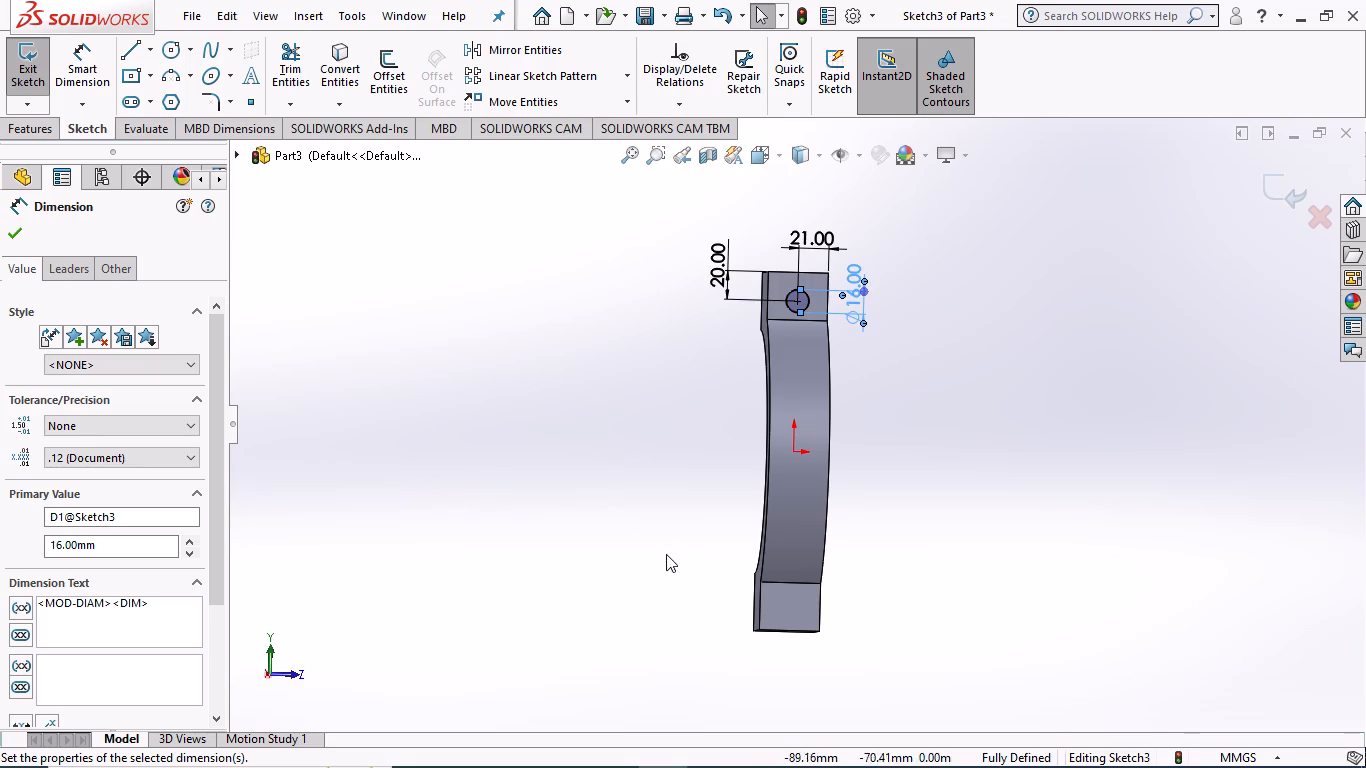
pyautogui.click(19, 230)
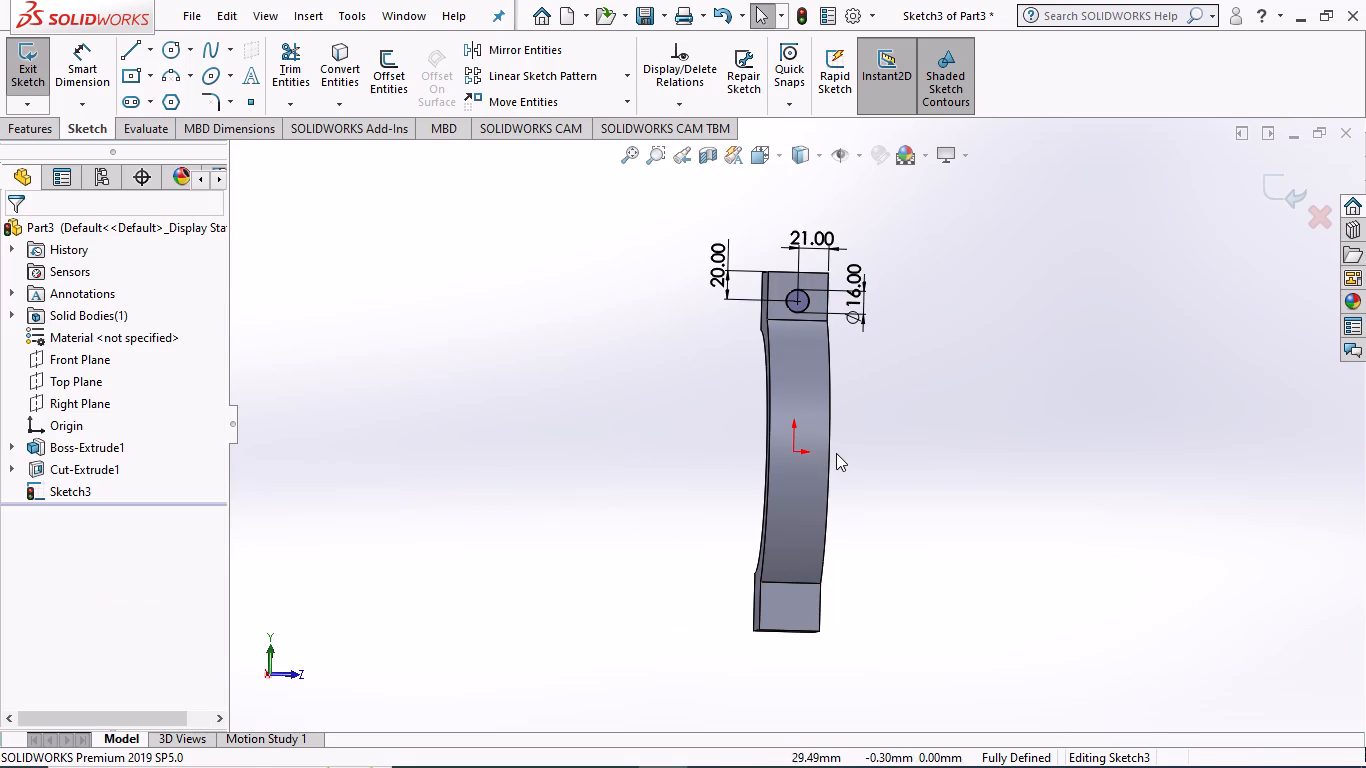
# Examine the half-ring's side profile, inner face and both lugs around the hole sketch.
pyautogui.moveTo(994, 420); pyautogui.dragTo(872, 423, button='middle')
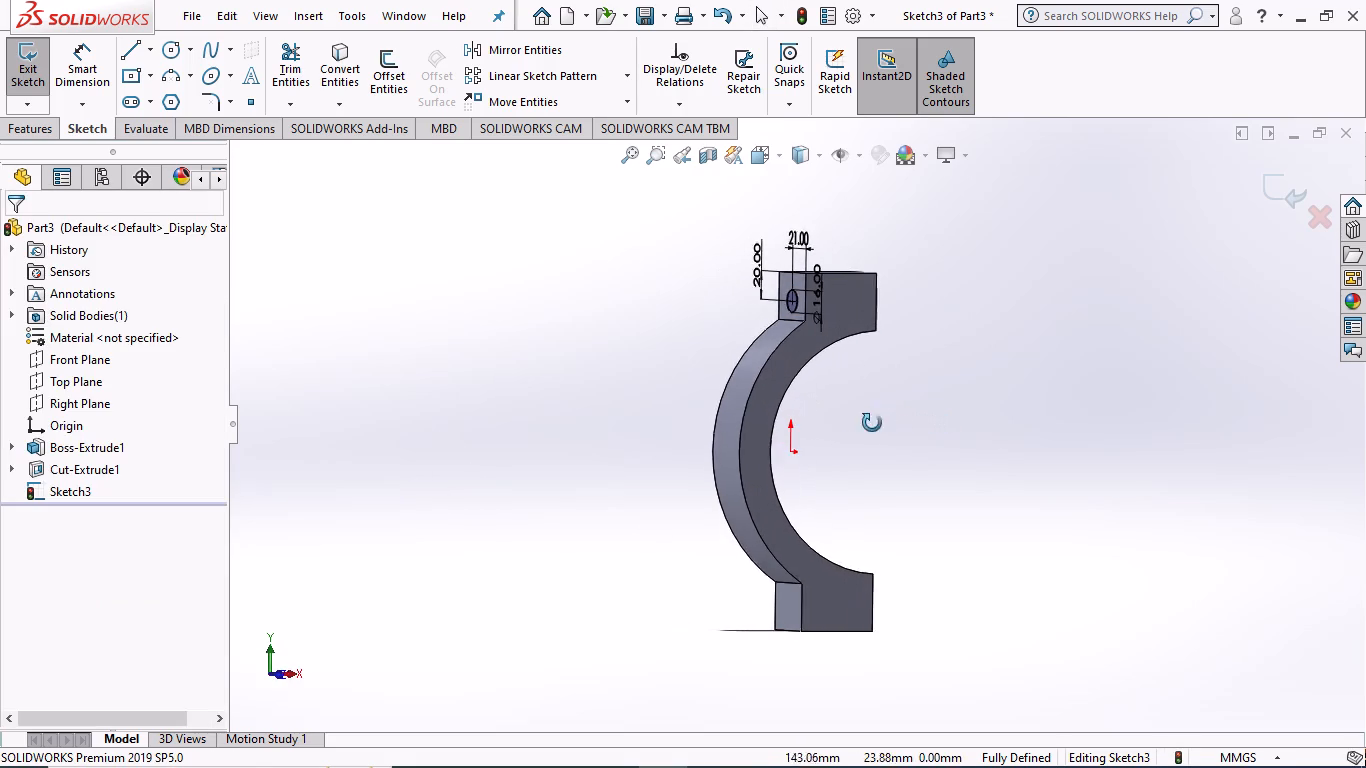
pyautogui.moveTo(872, 423); pyautogui.dragTo(841, 416, button='middle')
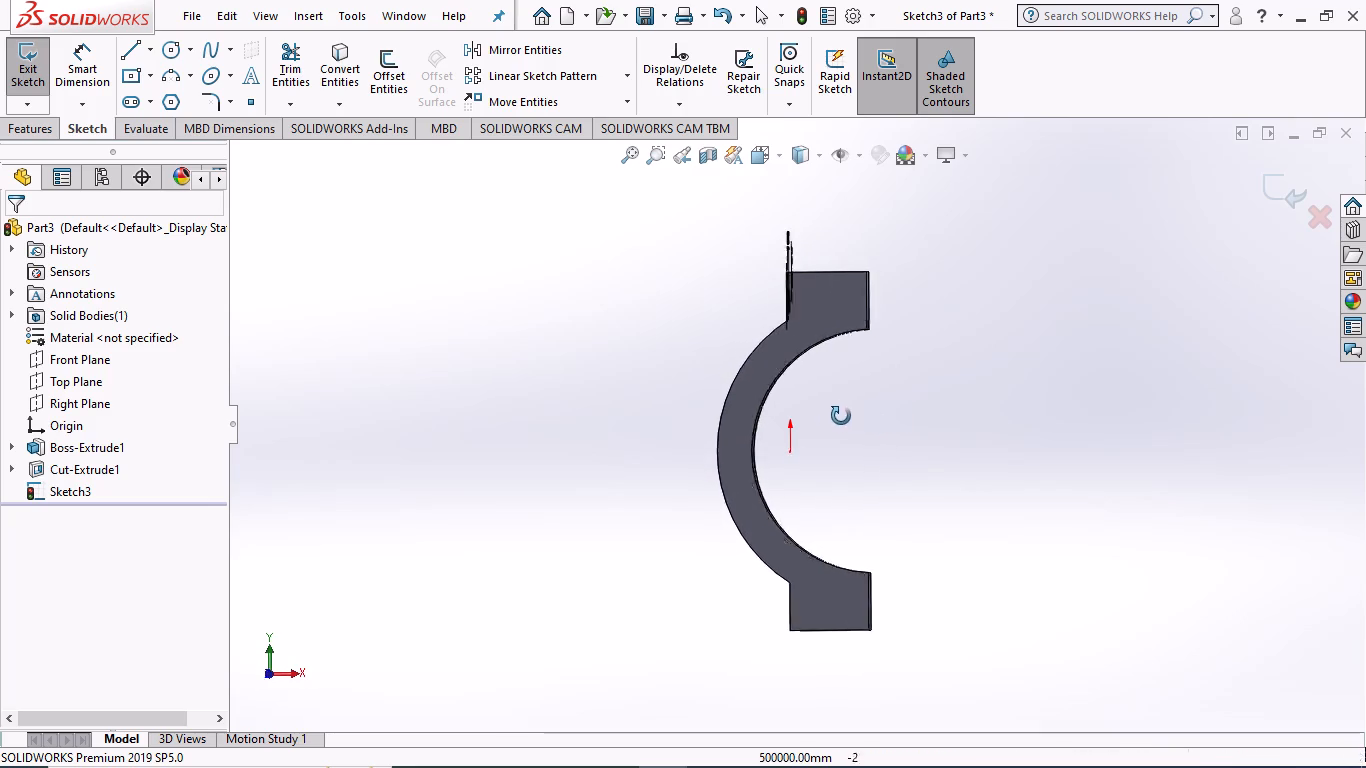
pyautogui.moveTo(841, 416); pyautogui.dragTo(863, 415, button='middle')
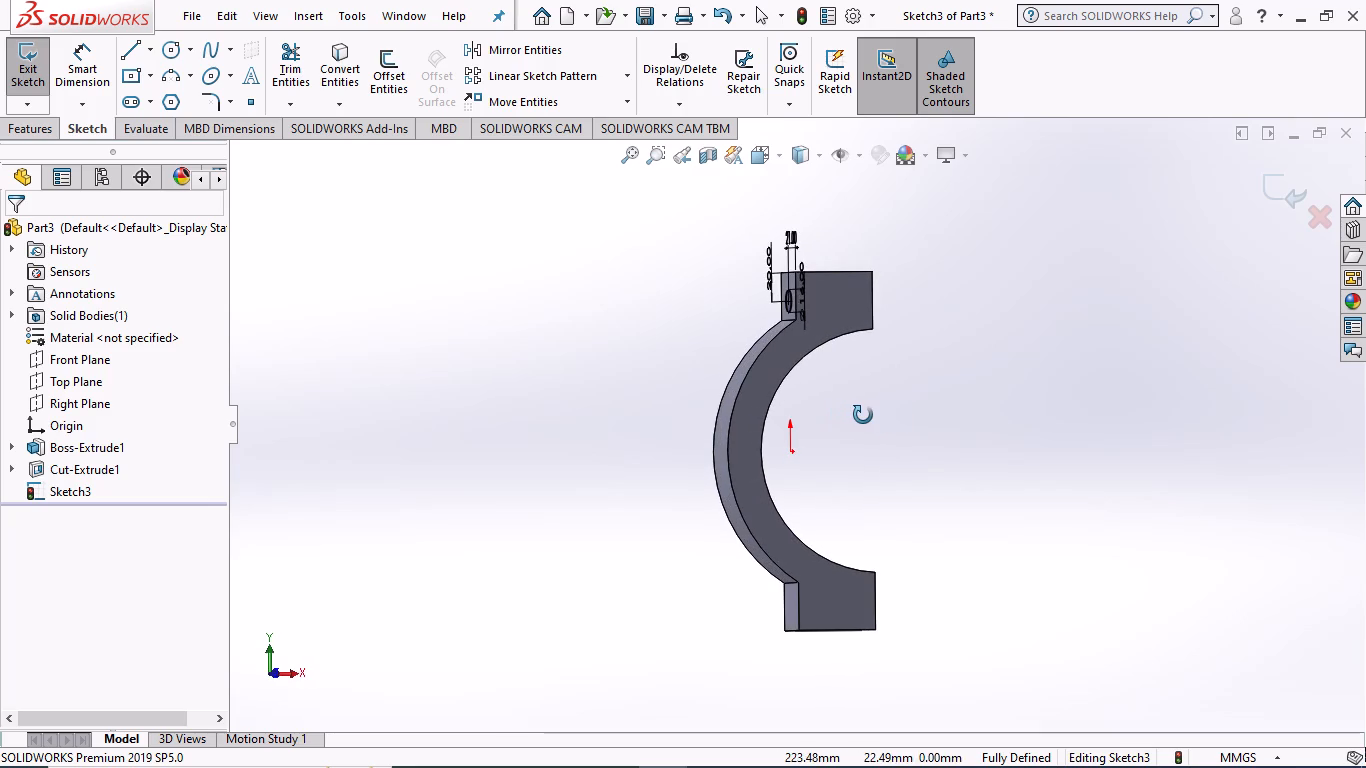
pyautogui.moveTo(863, 415); pyautogui.dragTo(858, 413, button='middle')
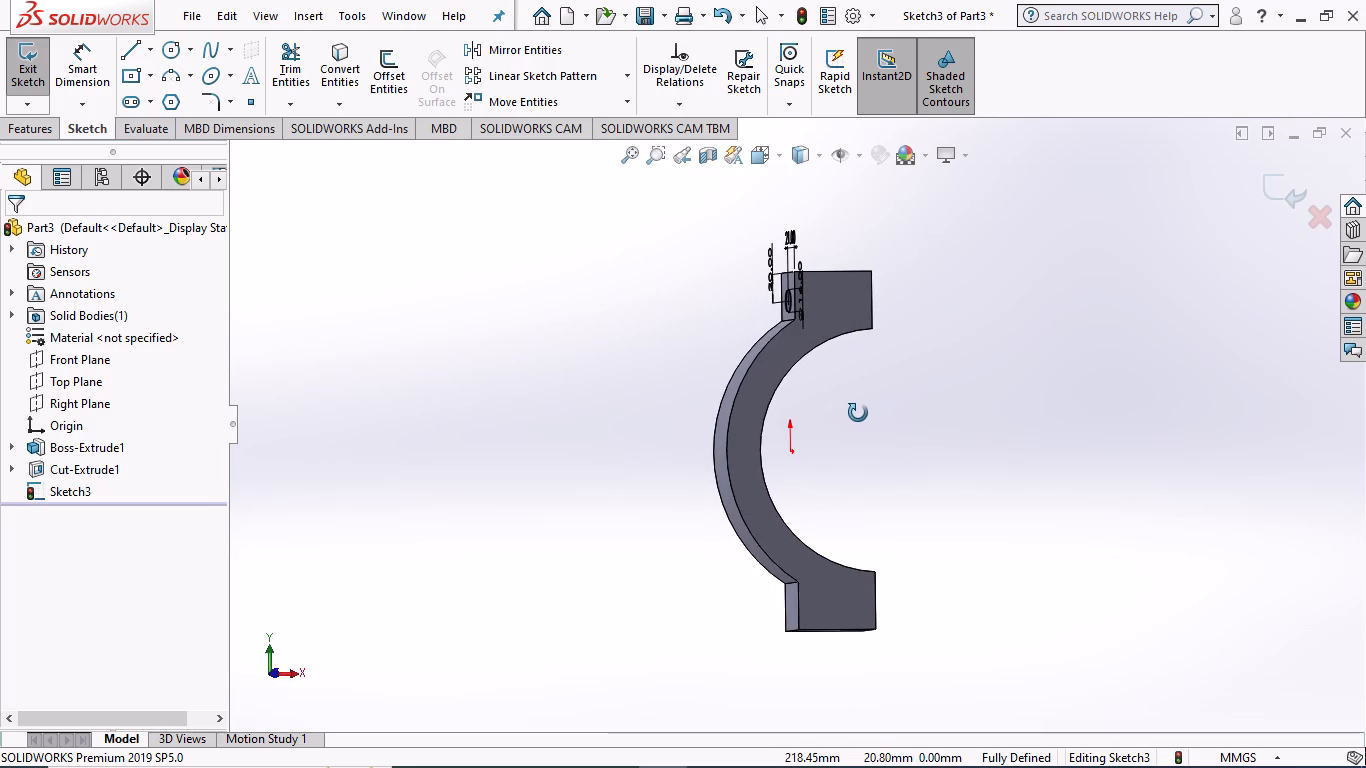
pyautogui.moveTo(858, 413); pyautogui.dragTo(853, 412, button='middle')
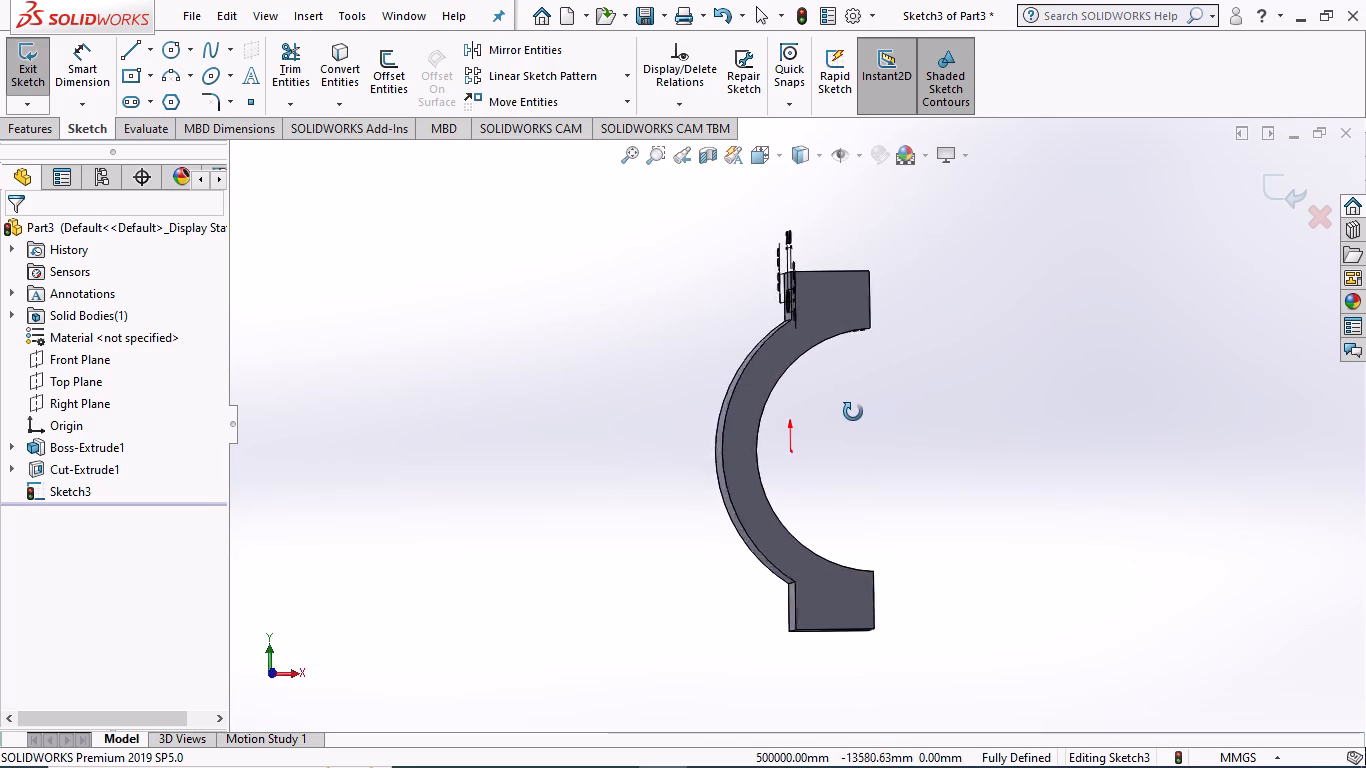
pyautogui.moveTo(853, 412); pyautogui.dragTo(841, 426, button='middle')
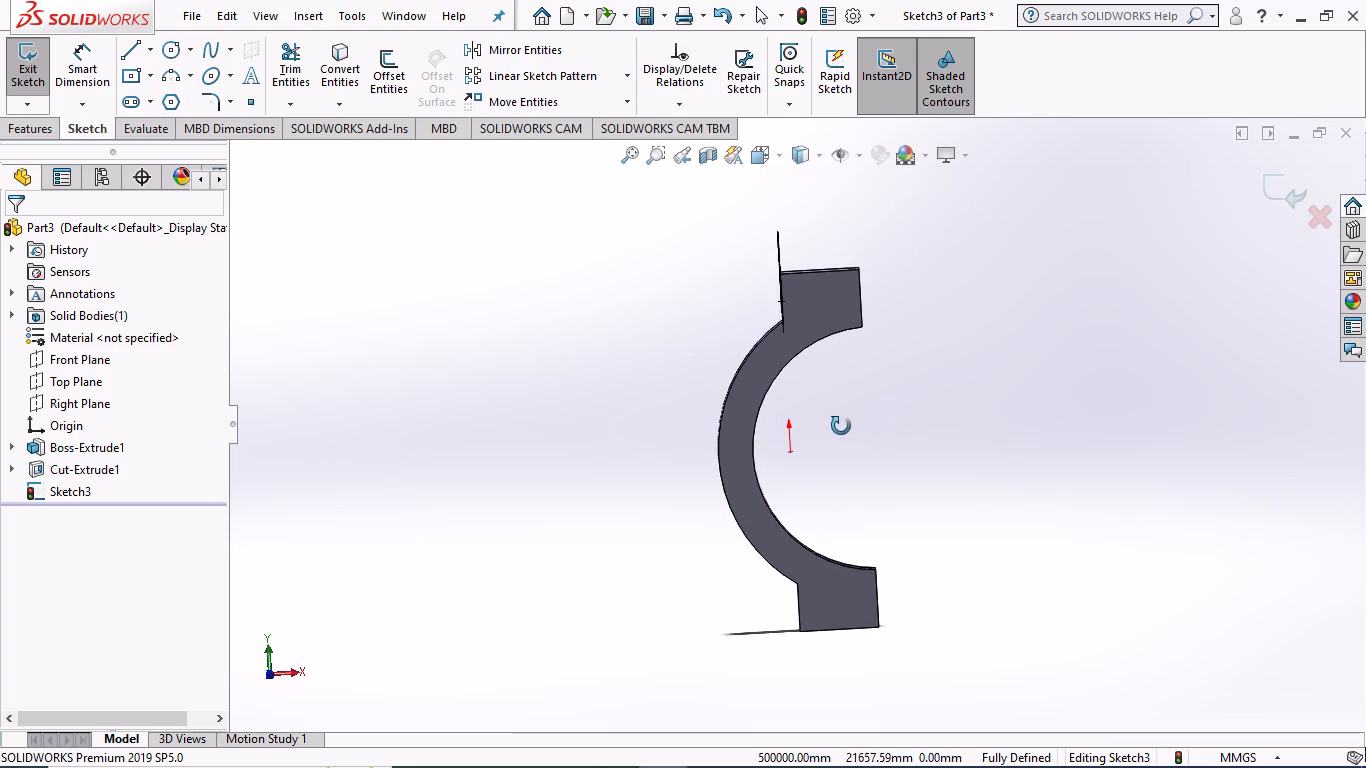
pyautogui.moveTo(841, 426); pyautogui.dragTo(902, 409, button='middle')
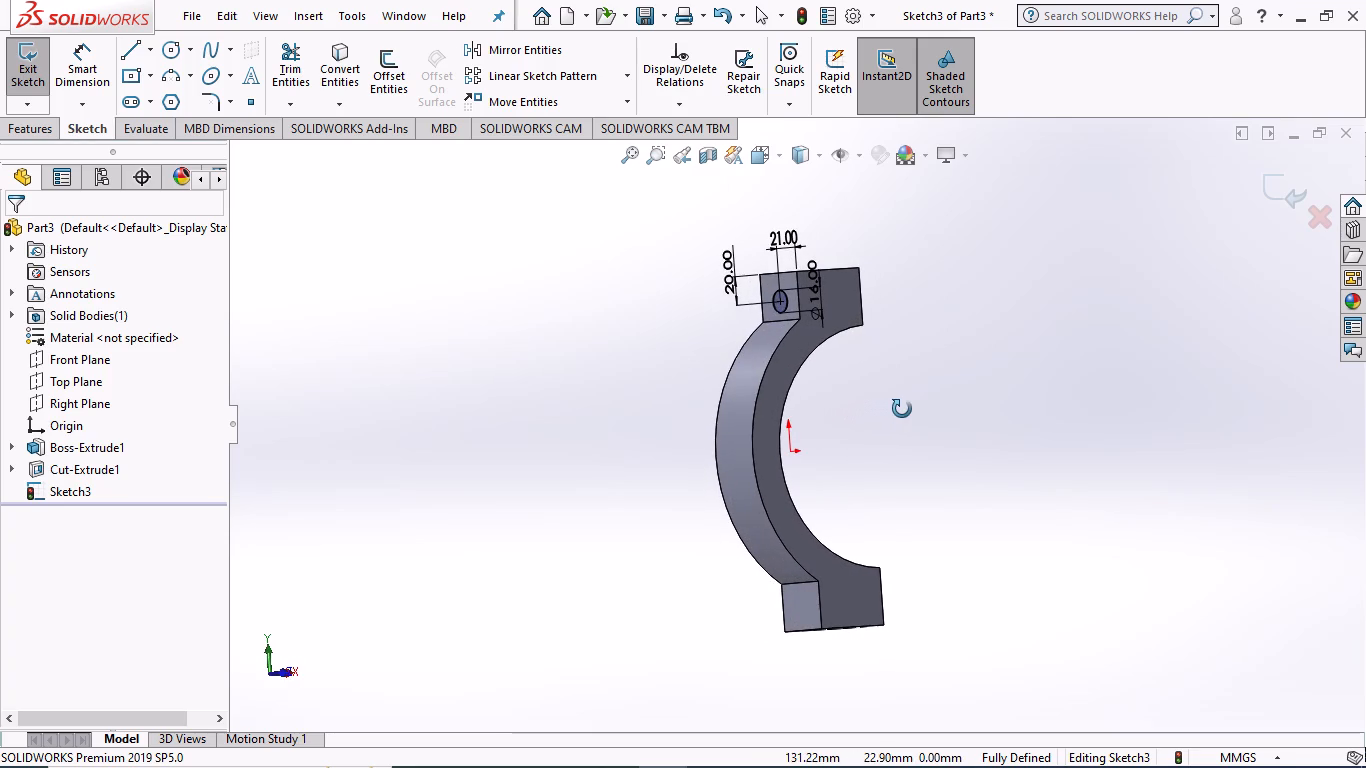
pyautogui.moveTo(902, 409); pyautogui.dragTo(873, 409, button='middle')
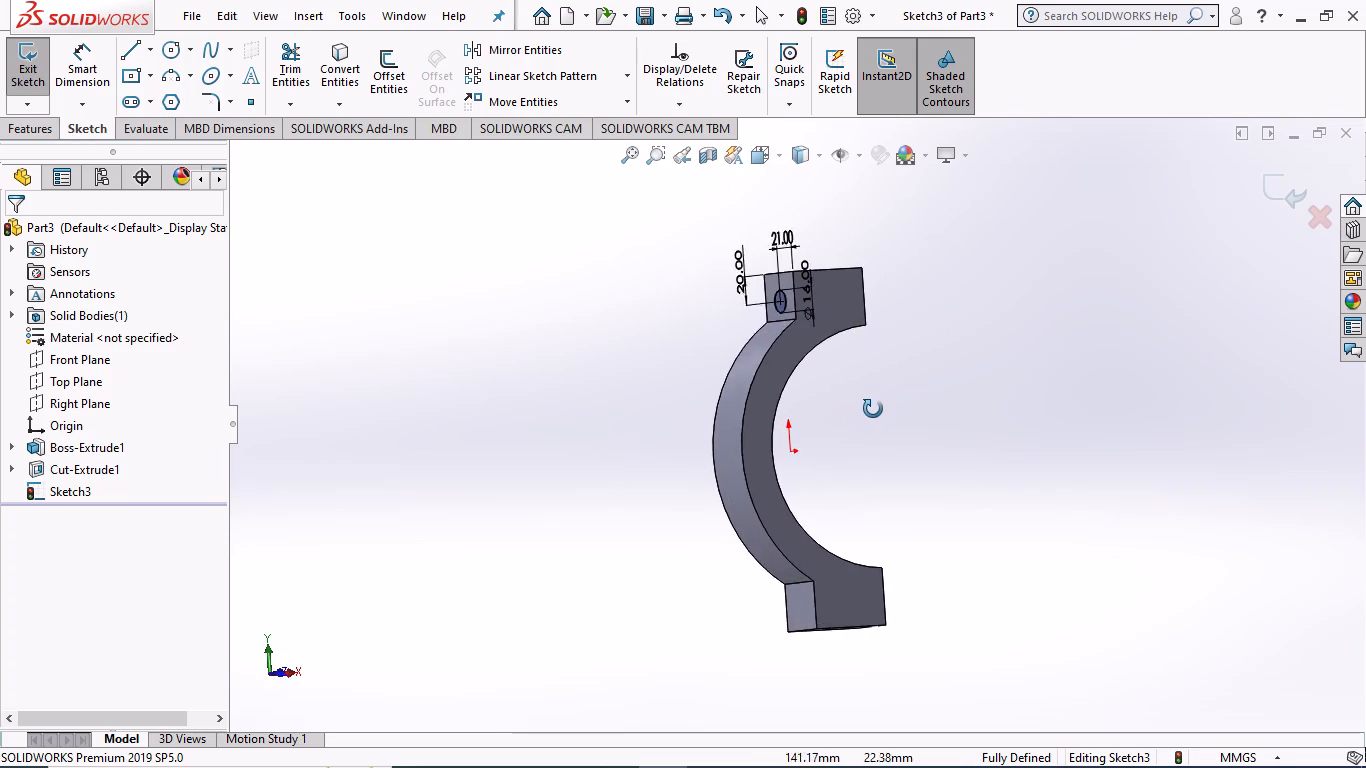
pyautogui.moveTo(873, 409); pyautogui.dragTo(821, 409, button='middle')
pyautogui.moveTo(813, 409); pyautogui.dragTo(552, 509, button='middle')
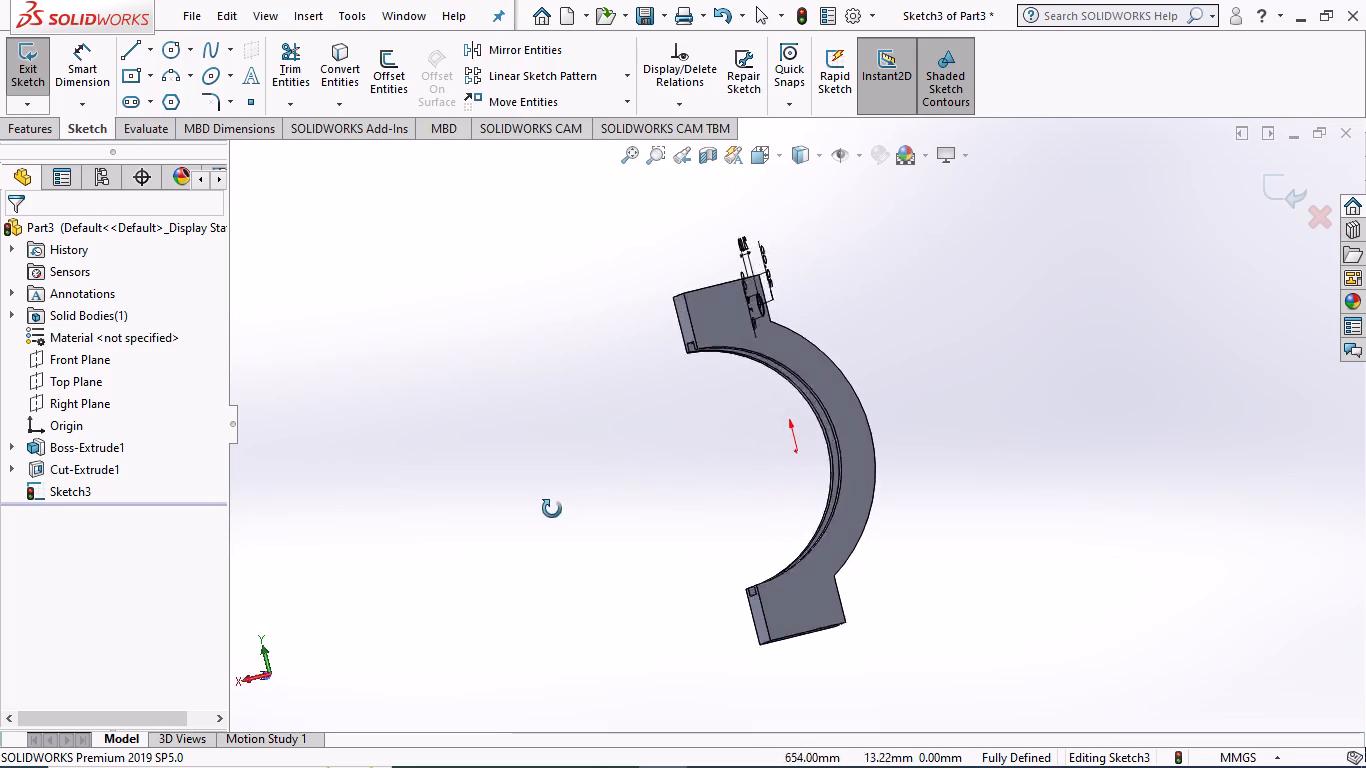
pyautogui.moveTo(552, 509); pyautogui.dragTo(531, 511, button='middle')
pyautogui.moveTo(1004, 441); pyautogui.dragTo(838, 450, button='middle')
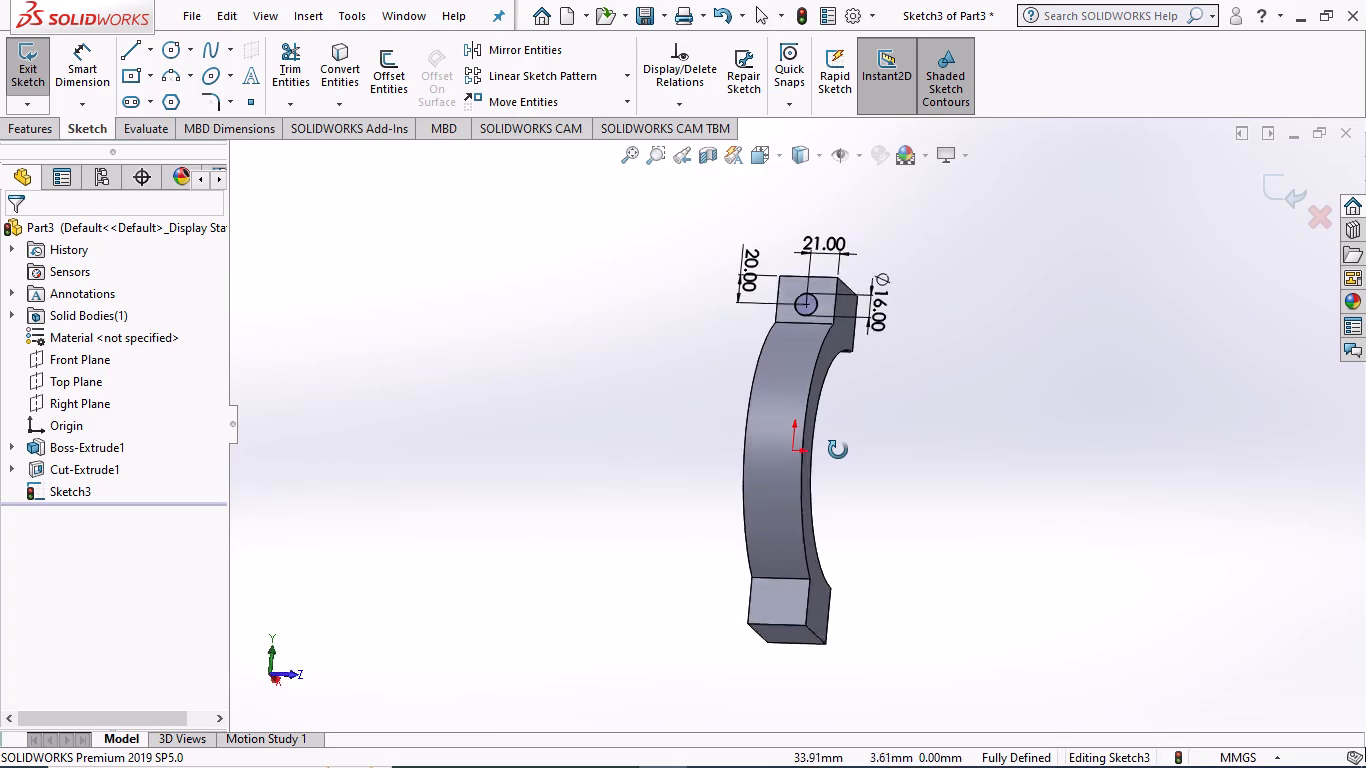
pyautogui.moveTo(838, 450); pyautogui.dragTo(855, 431, button='middle')
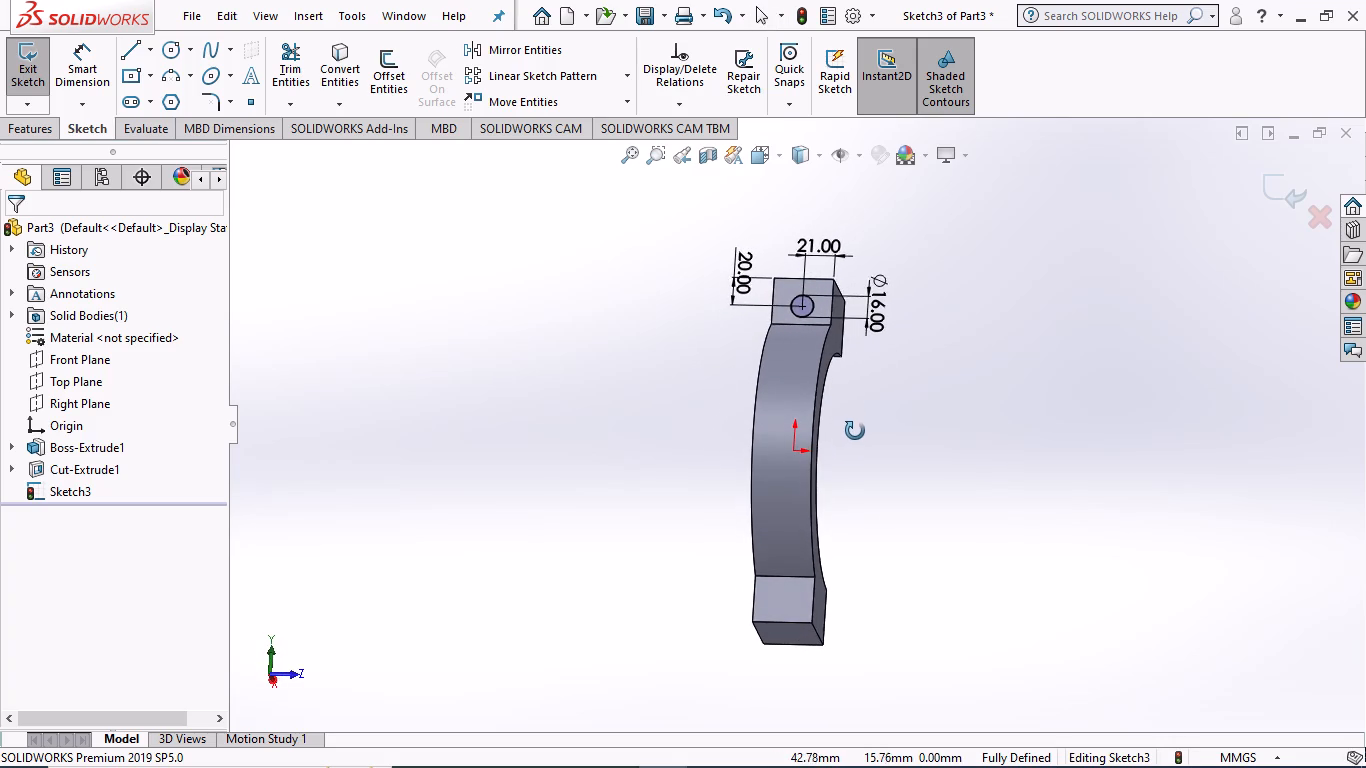
pyautogui.moveTo(855, 431); pyautogui.dragTo(878, 443, button='middle')
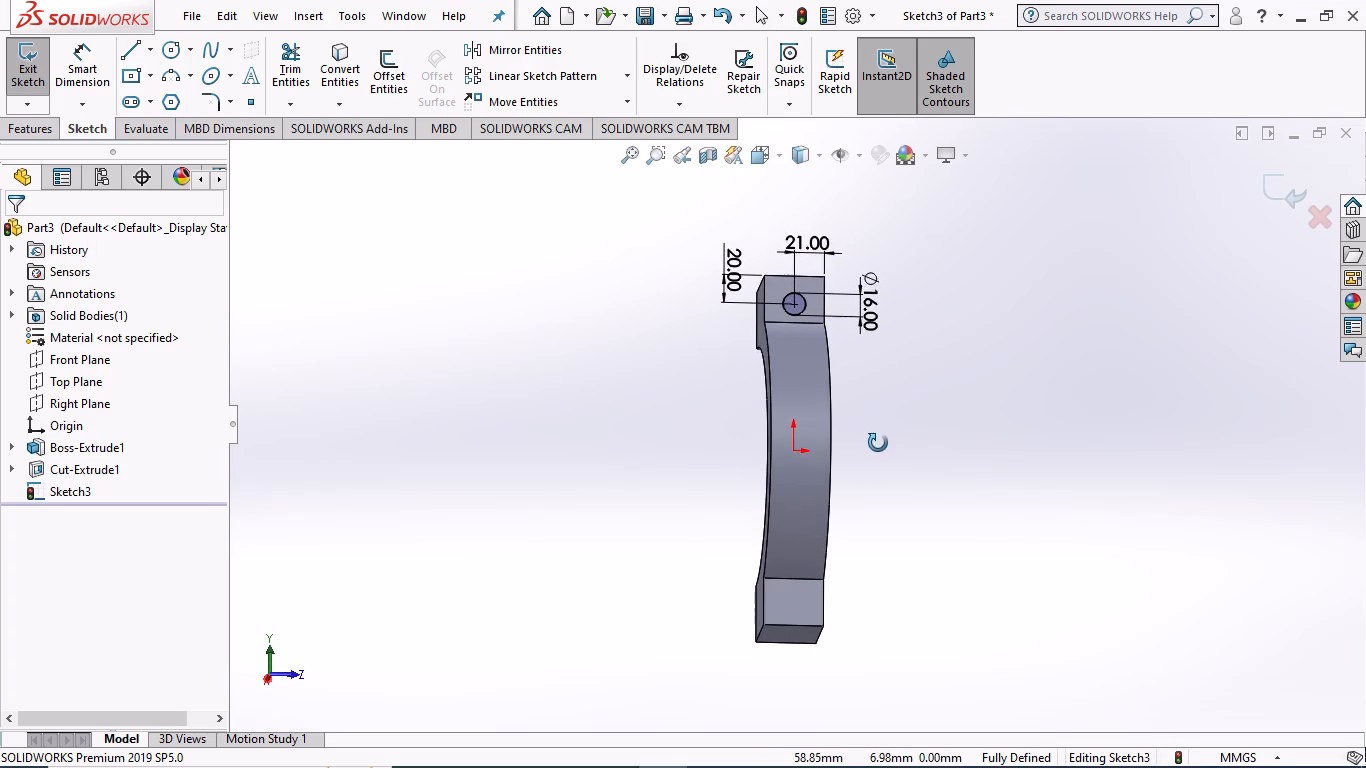
pyautogui.moveTo(878, 443); pyautogui.dragTo(865, 451, button='middle')
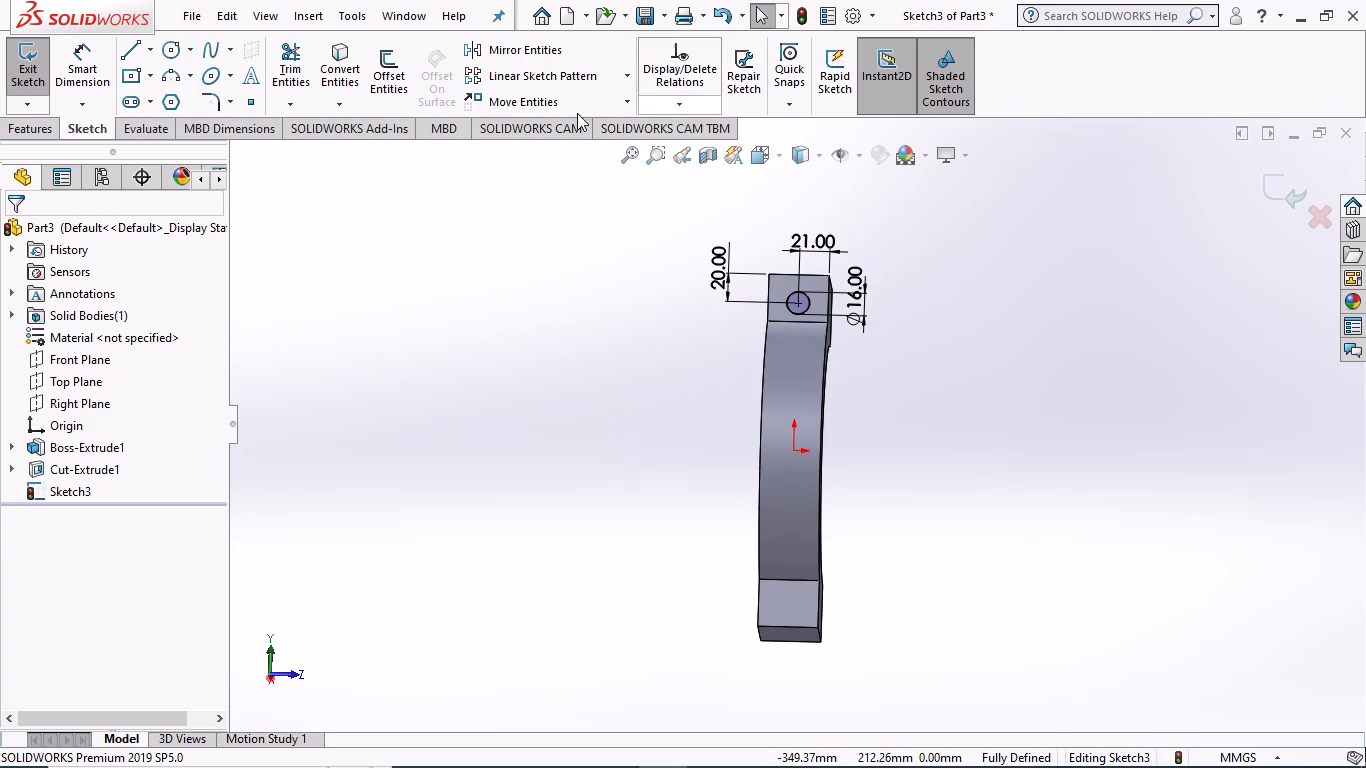
# Mirror the lug circle about the Top Plane onto the lower lug, keeping the original.
pyautogui.click(77, 383)
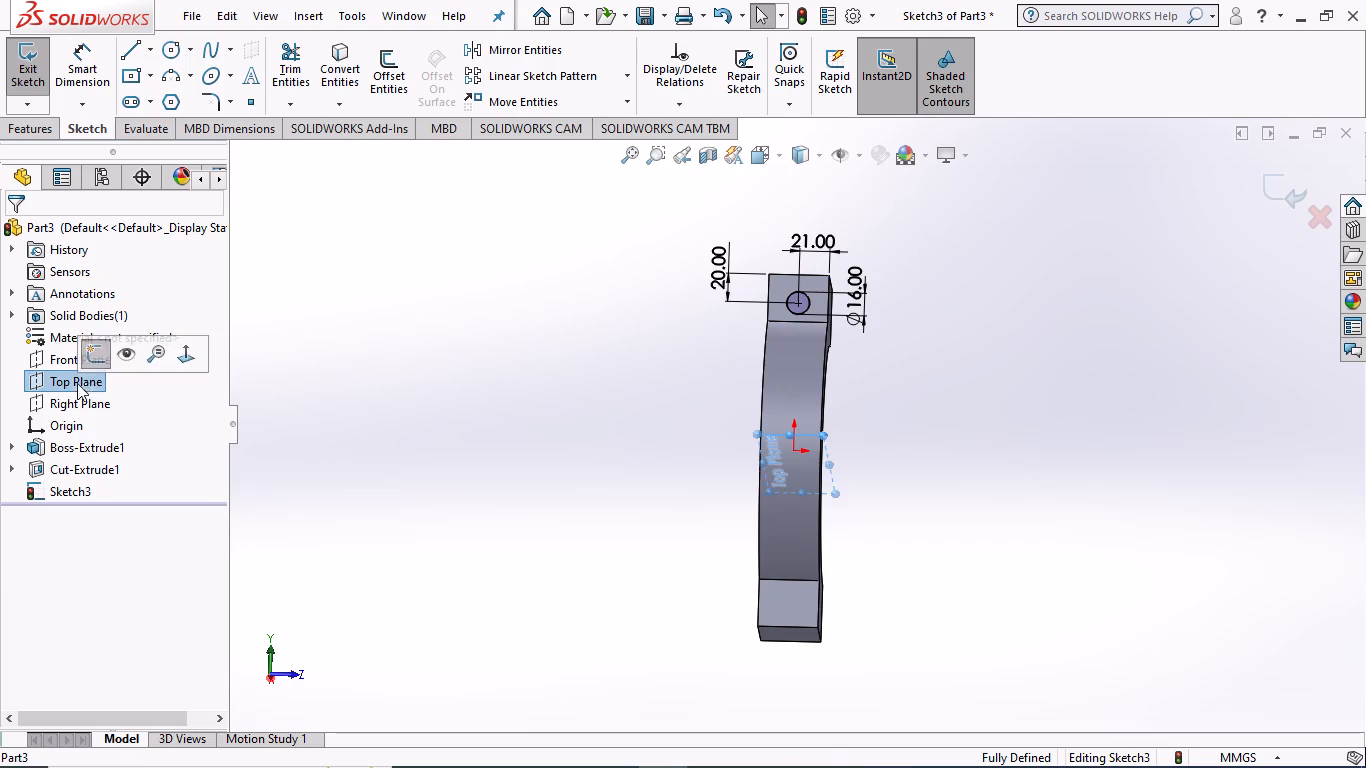
pyautogui.click(502, 54)
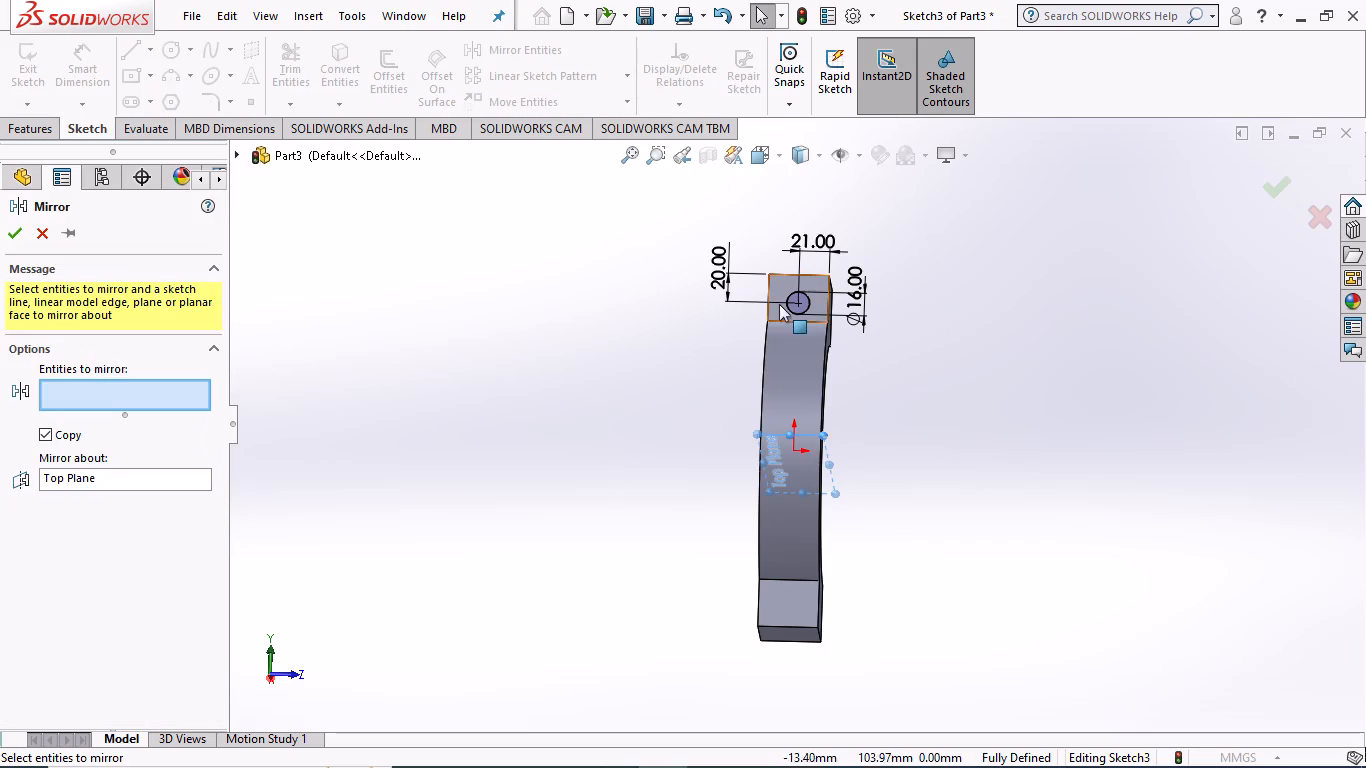
pyautogui.click(805, 294)
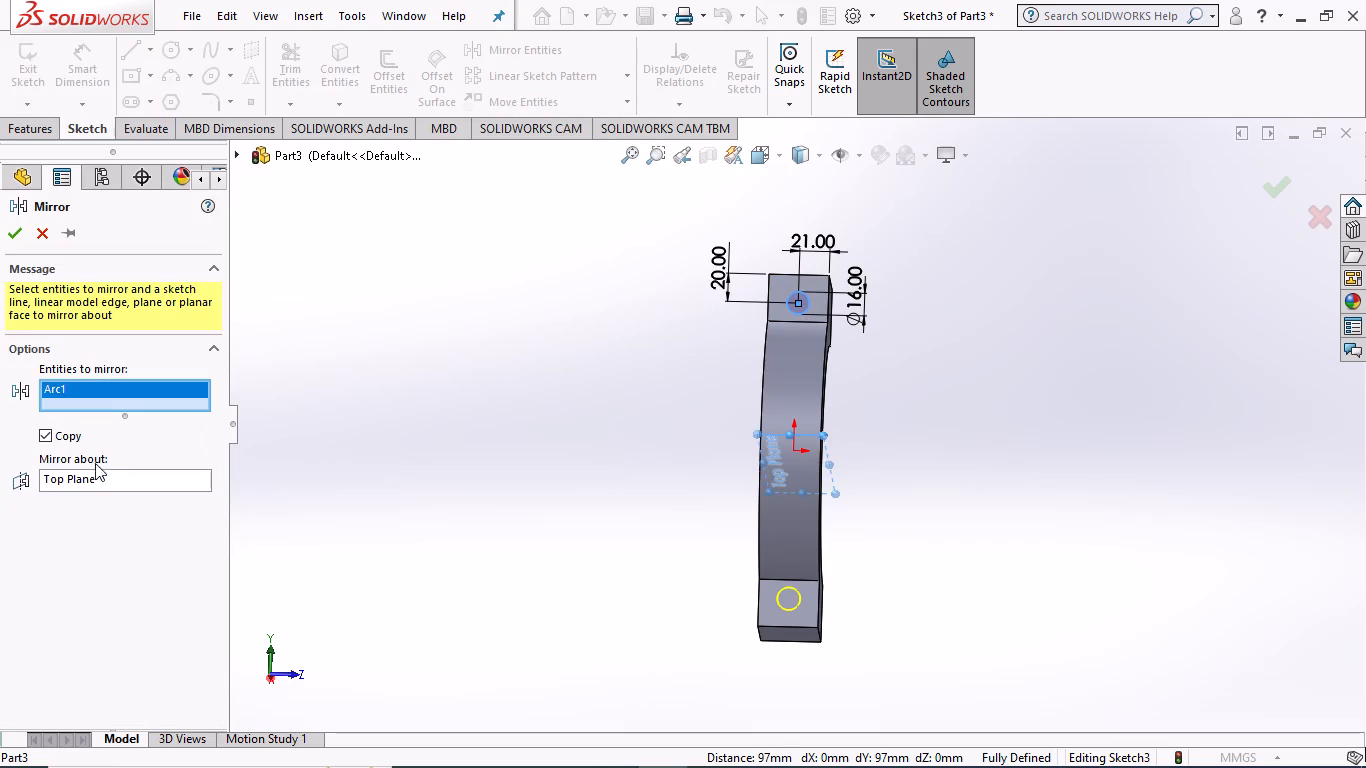
pyautogui.click(4, 236)
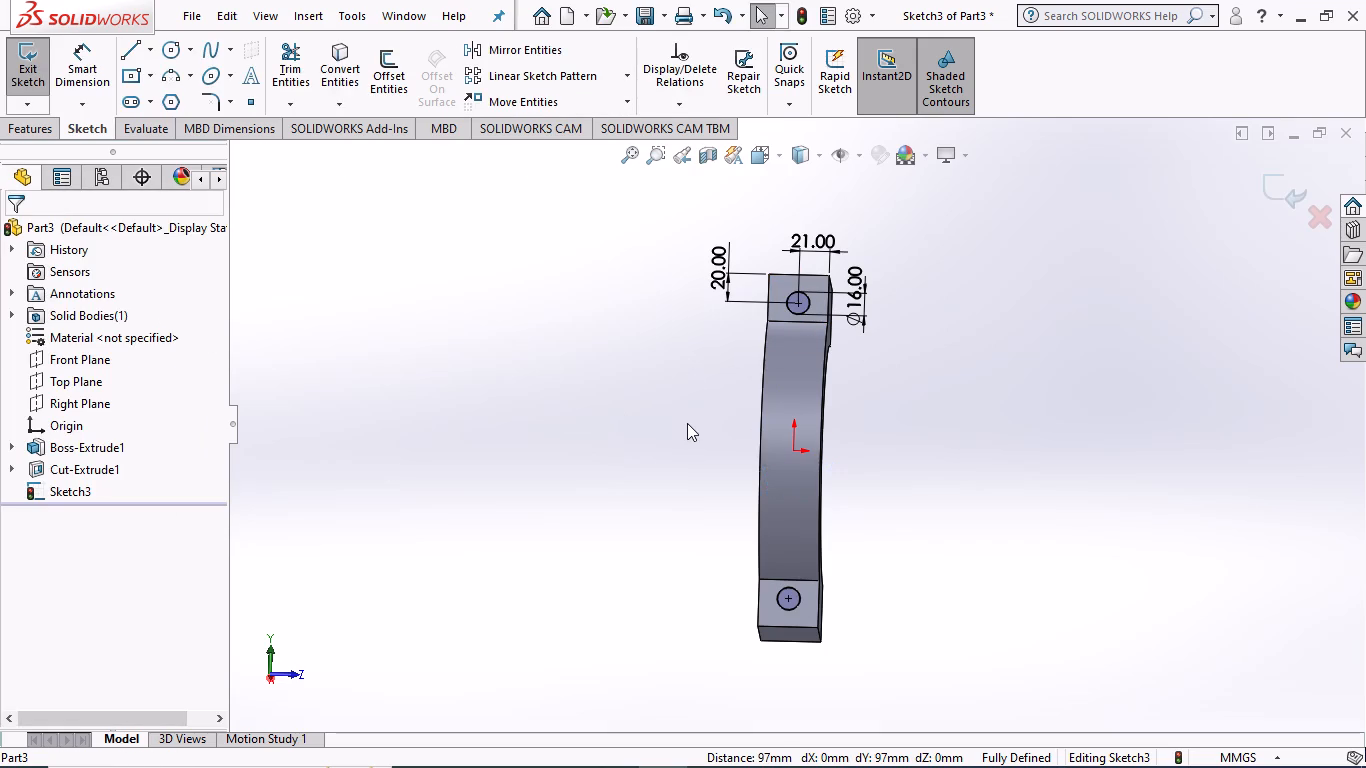
# Cut-extrude both lug circles with the Through All - Both end condition to make the bolt holes.
pyautogui.click(36, 128)
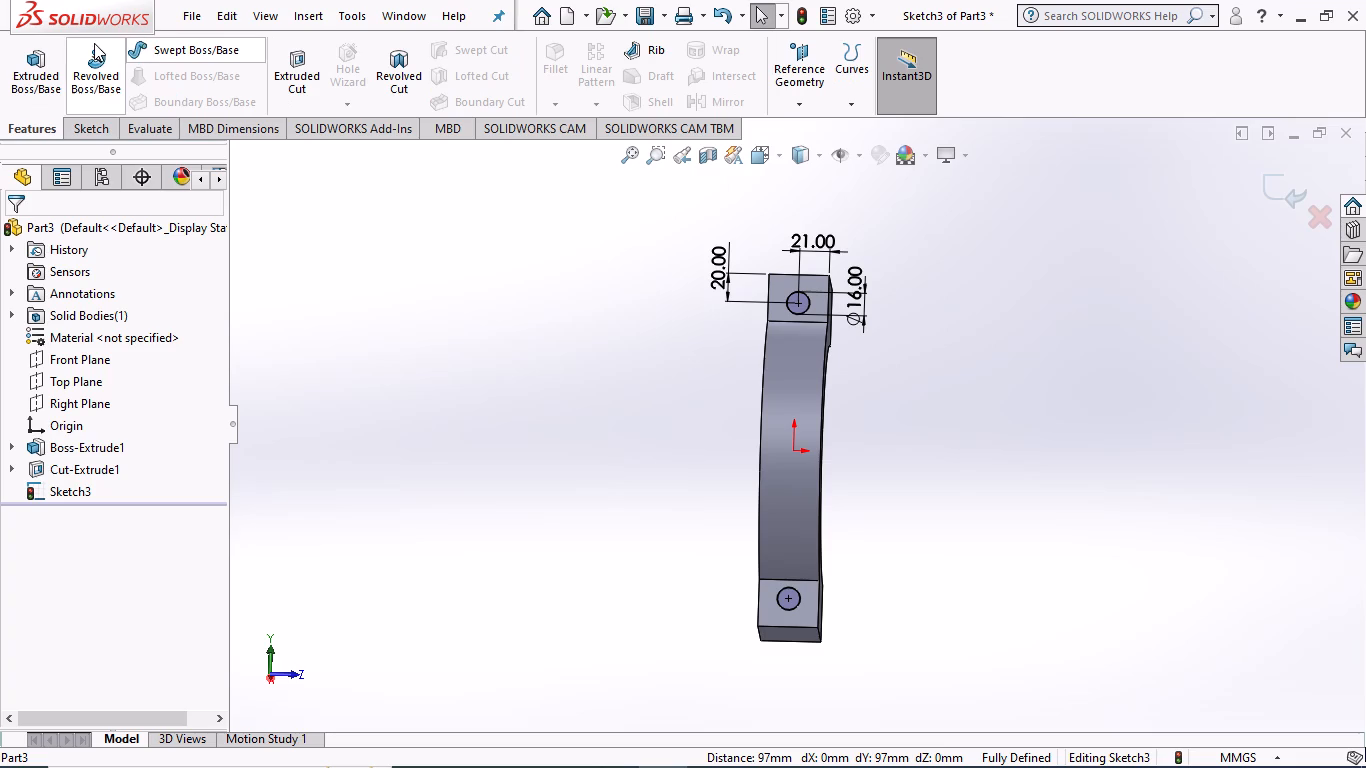
pyautogui.click(297, 74)
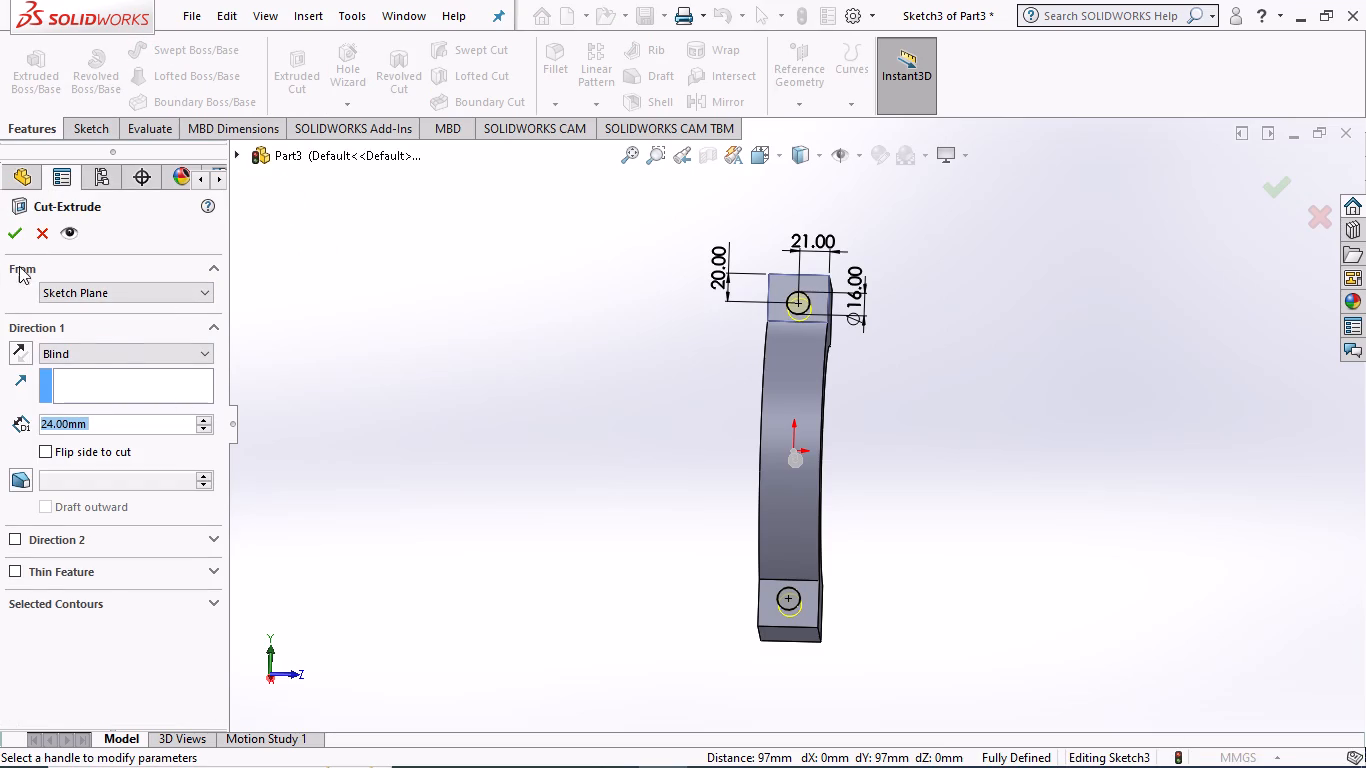
pyautogui.click(199, 346)
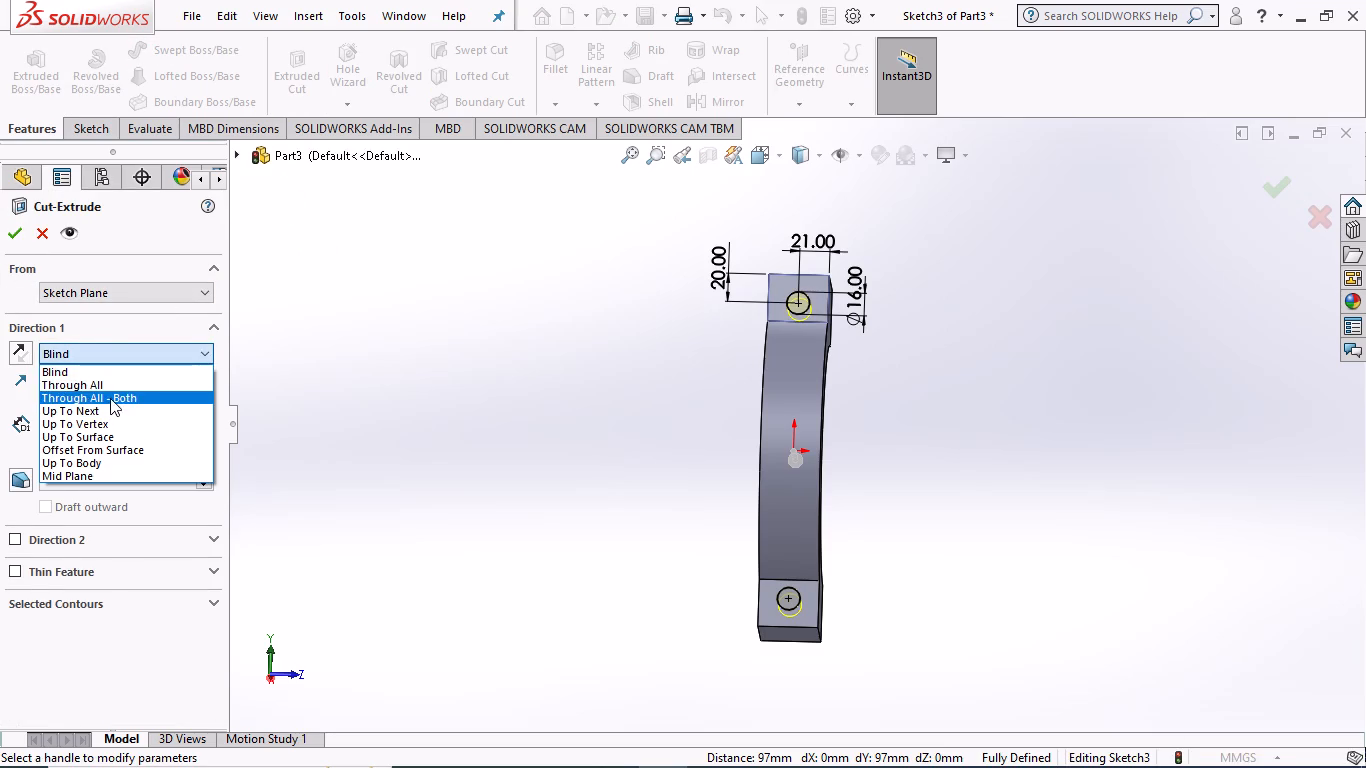
pyautogui.click(110, 398)
pyautogui.click(8, 230)
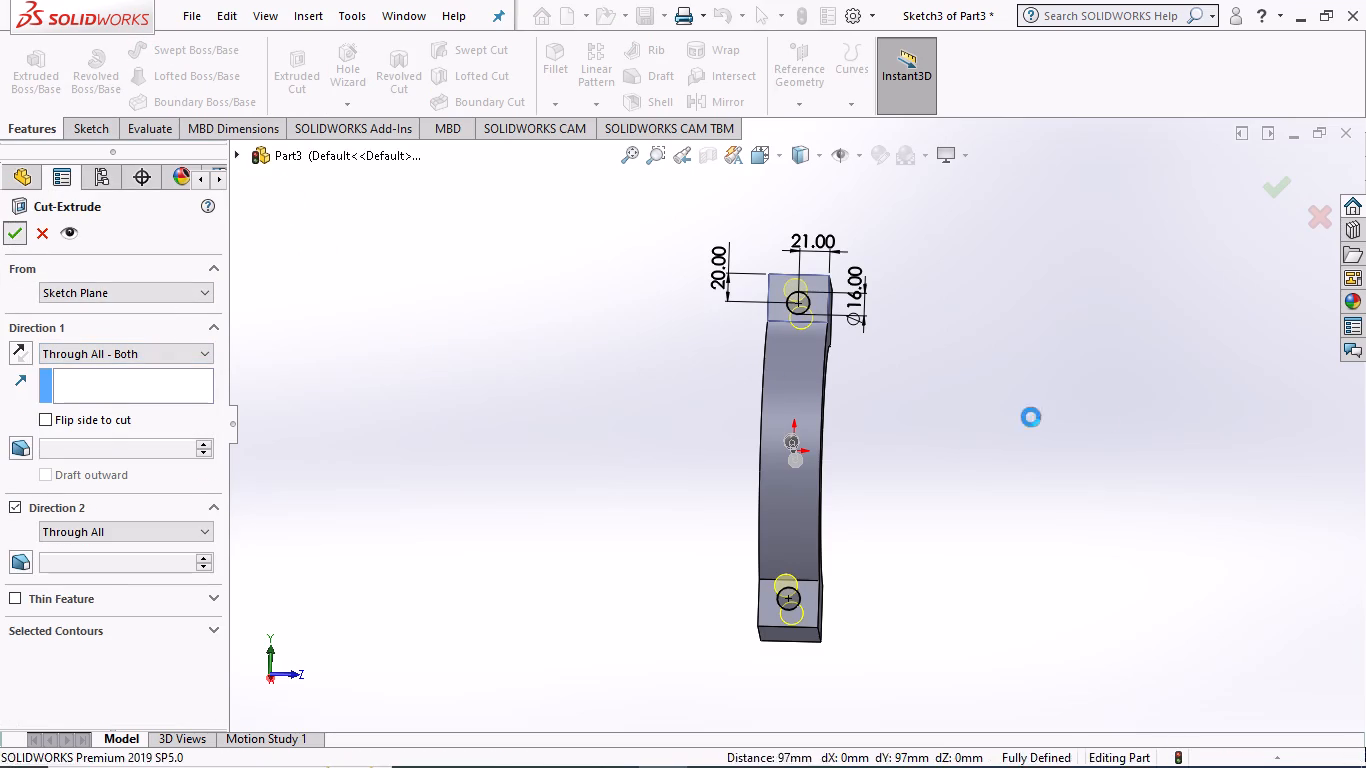
pyautogui.moveTo(1054, 418); pyautogui.dragTo(1037, 407, button='middle')
pyautogui.click(523, 344)
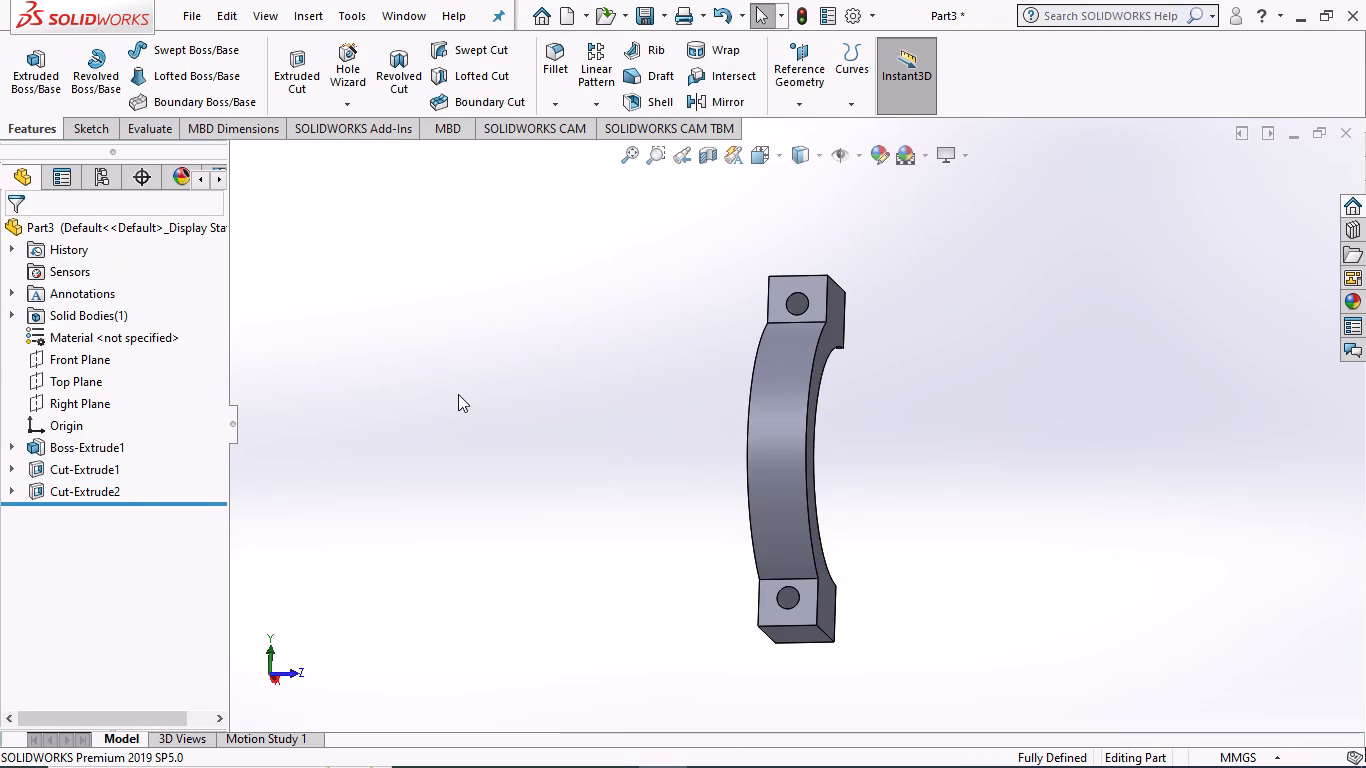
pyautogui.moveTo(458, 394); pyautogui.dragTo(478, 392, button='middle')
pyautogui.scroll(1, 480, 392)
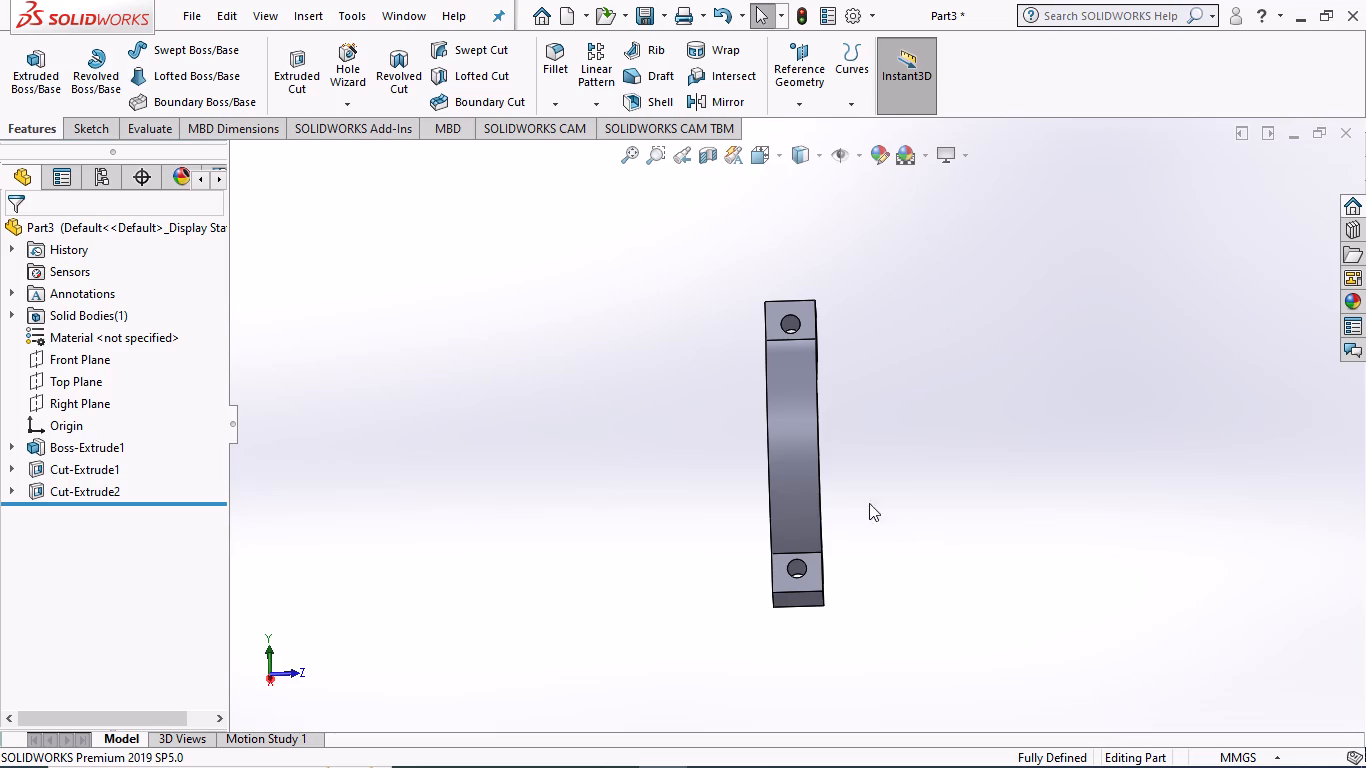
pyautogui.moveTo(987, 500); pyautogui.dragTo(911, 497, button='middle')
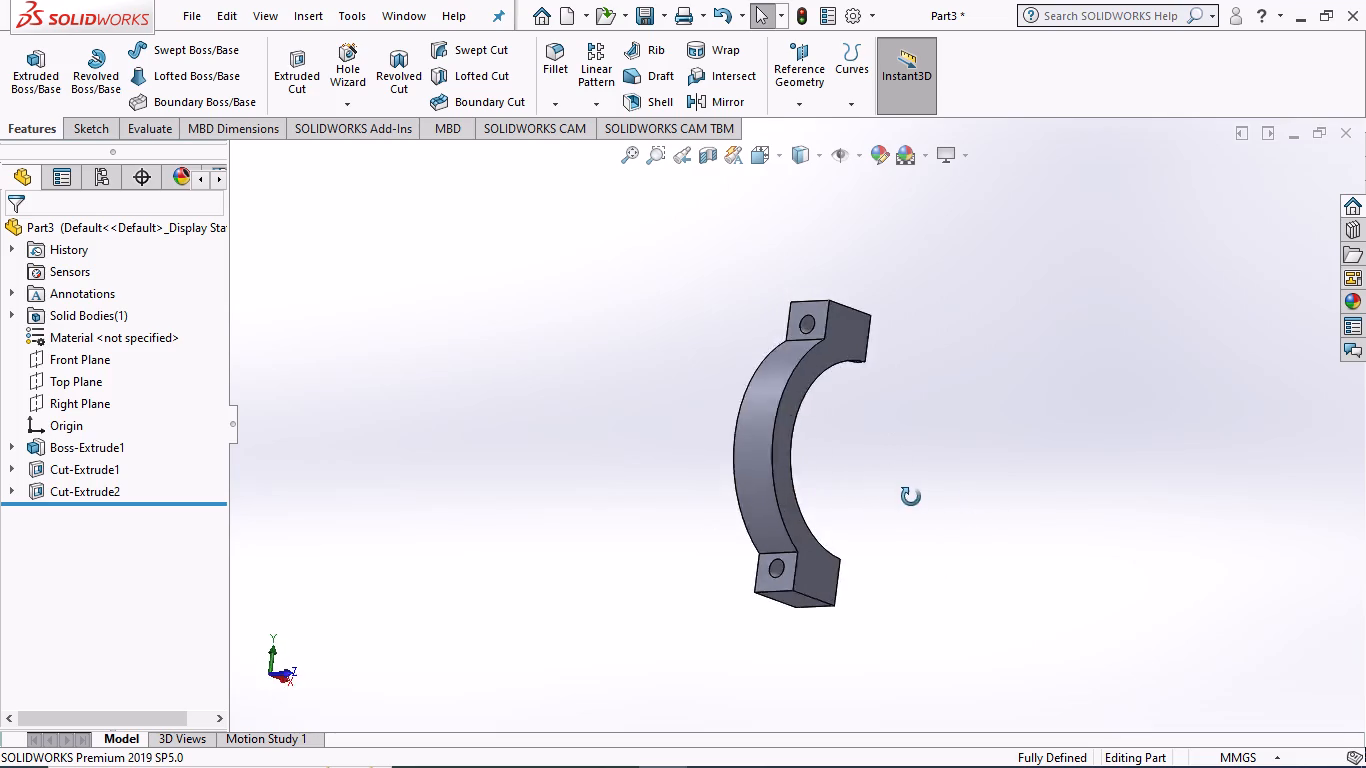
# Examine the half-ring's bolt holes, inner groove, side profile and outer faces from all around.
pyautogui.moveTo(911, 497); pyautogui.dragTo(642, 434, button='middle')
pyautogui.moveTo(648, 364); pyautogui.dragTo(963, 349, button='middle')
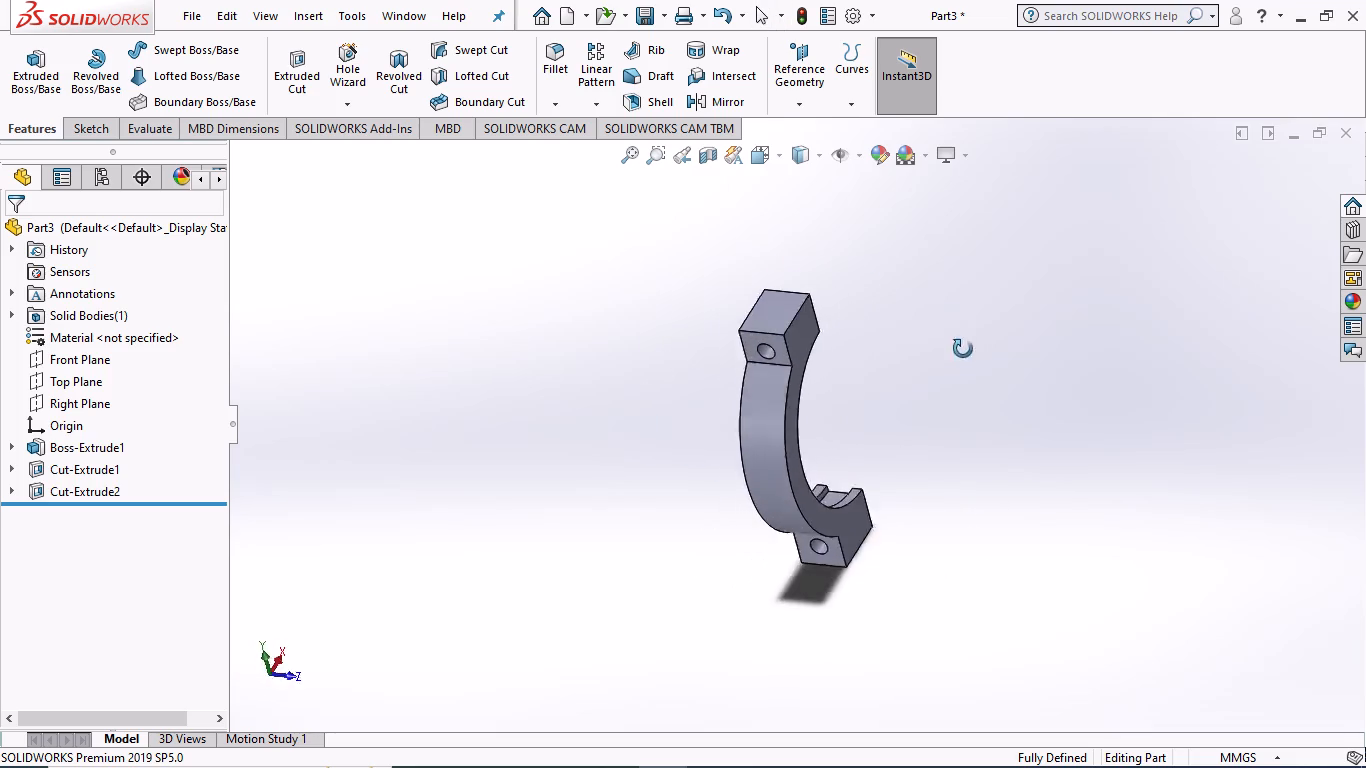
pyautogui.moveTo(963, 349); pyautogui.dragTo(1017, 565, button='middle')
pyautogui.moveTo(936, 308); pyautogui.dragTo(975, 475, button='middle')
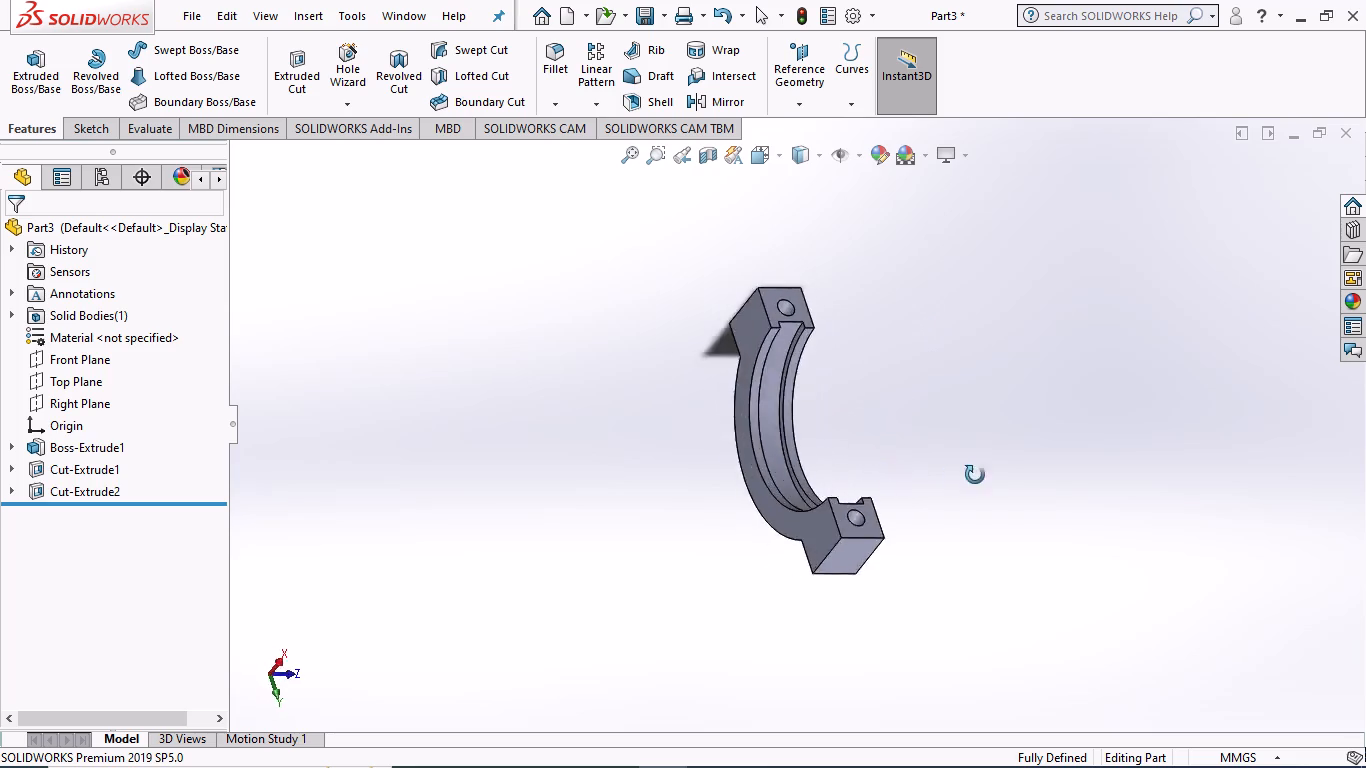
pyautogui.moveTo(975, 475); pyautogui.dragTo(1130, 454, button='middle')
pyautogui.moveTo(844, 263); pyautogui.dragTo(897, 188, button='middle')
pyautogui.moveTo(968, 535); pyautogui.dragTo(790, 657, button='middle')
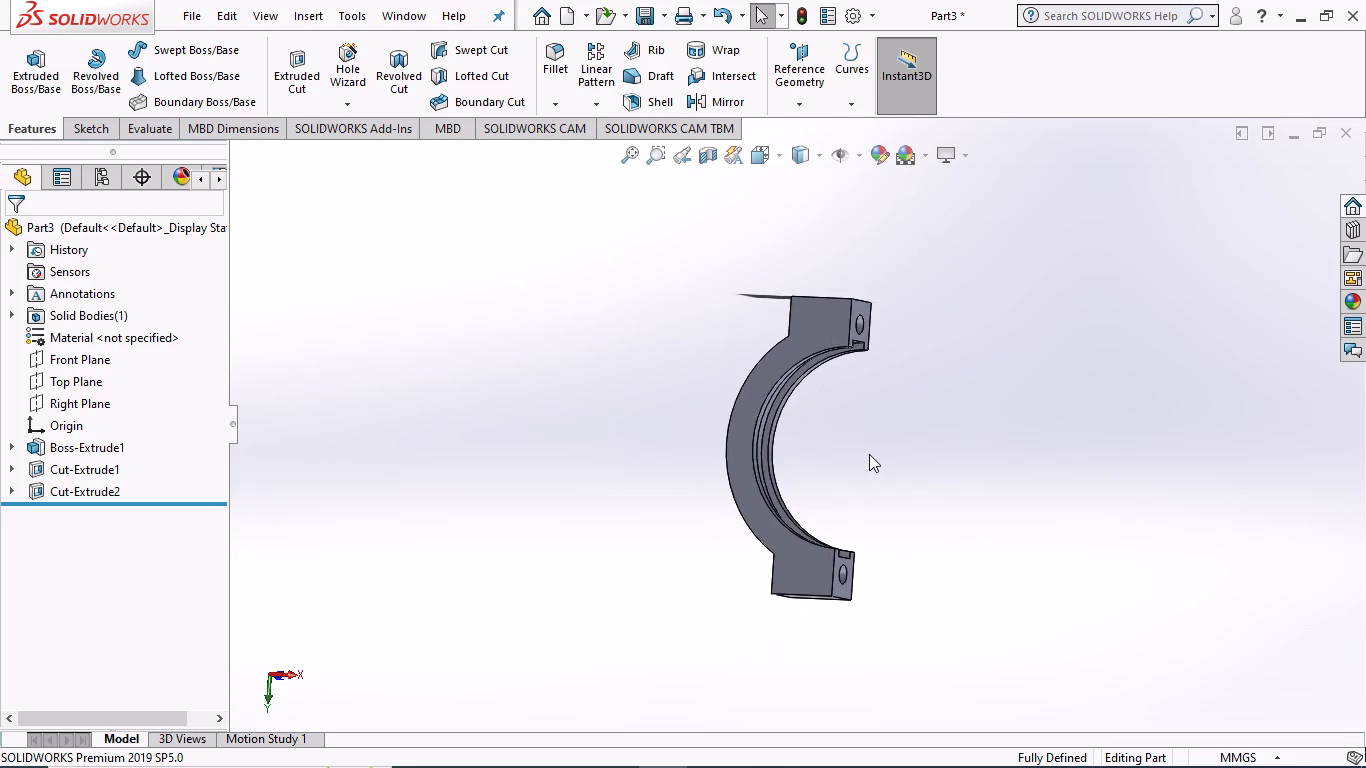
pyautogui.moveTo(881, 453); pyautogui.dragTo(1030, 476, button='middle')
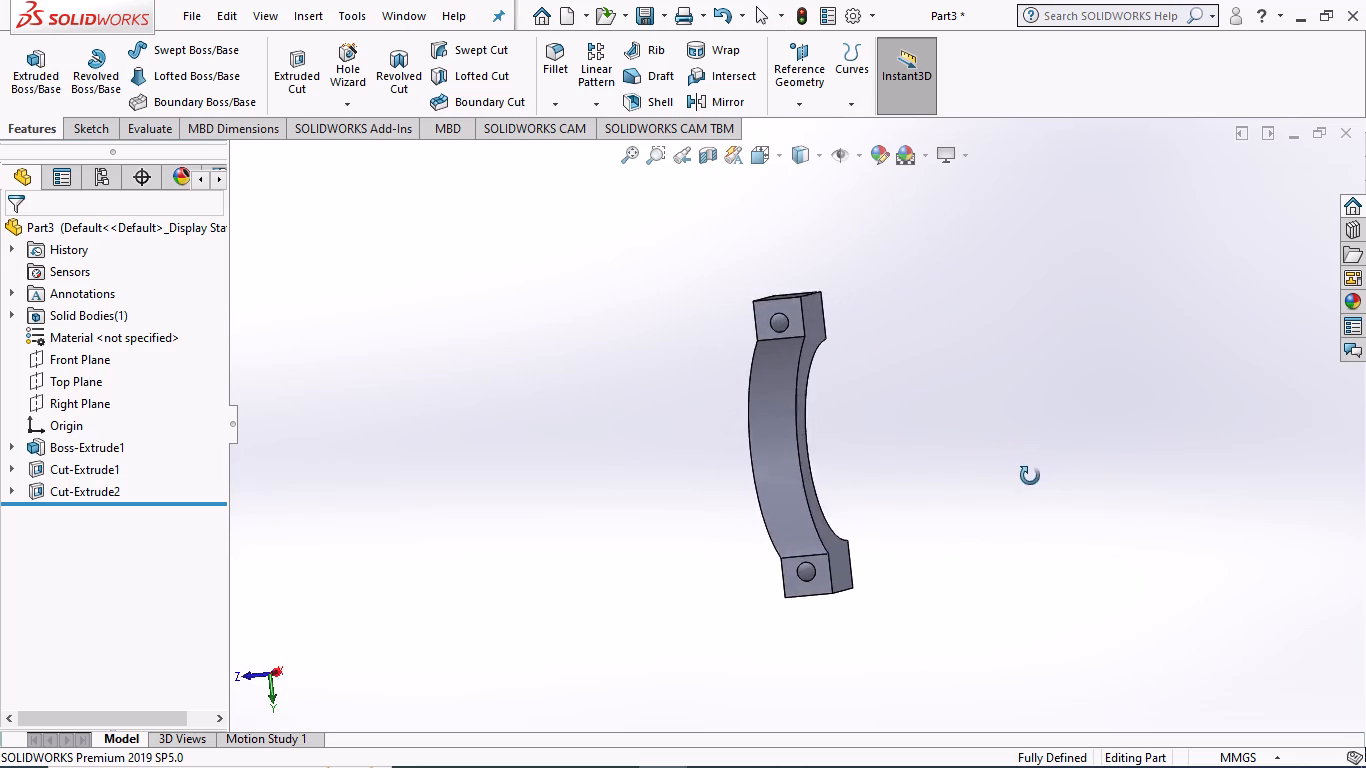
pyautogui.moveTo(1030, 476); pyautogui.dragTo(1015, 495, button='middle')
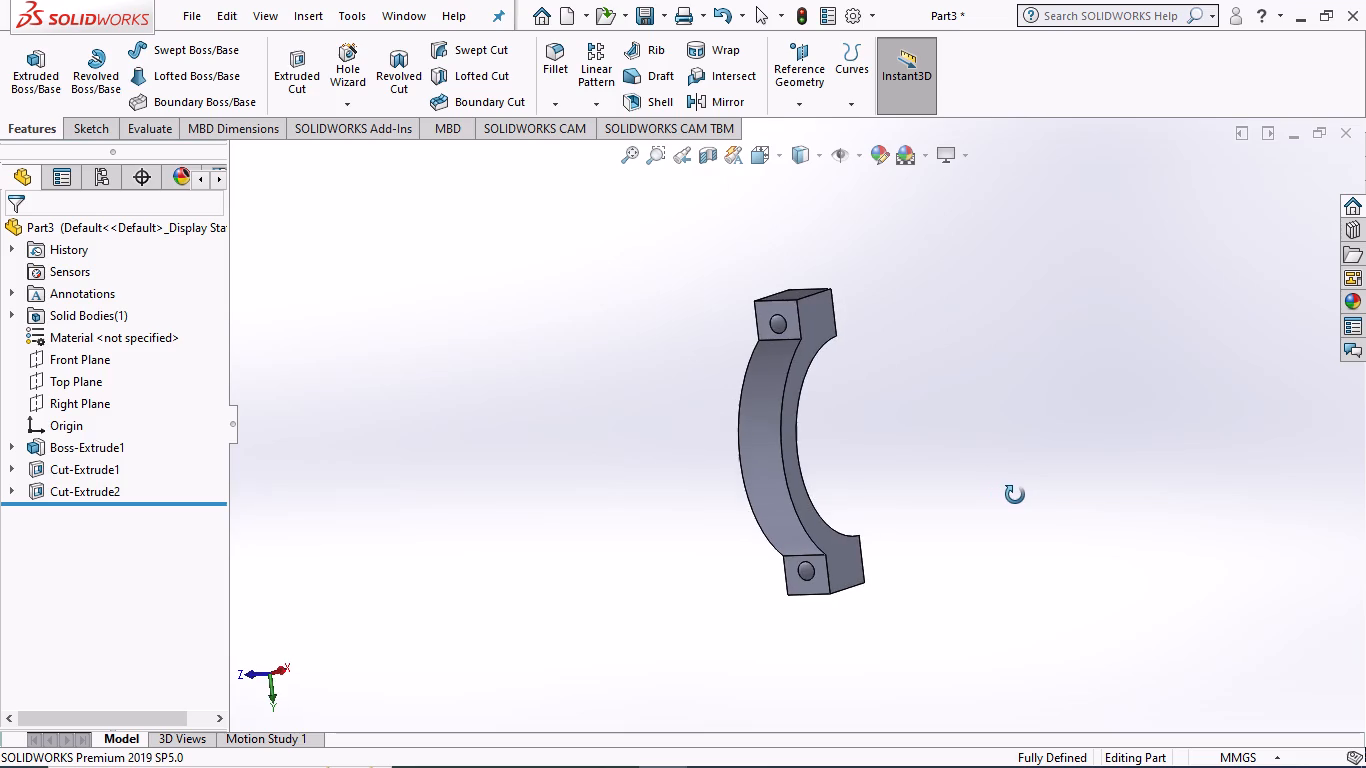
pyautogui.moveTo(1015, 495); pyautogui.dragTo(794, 599, button='middle')
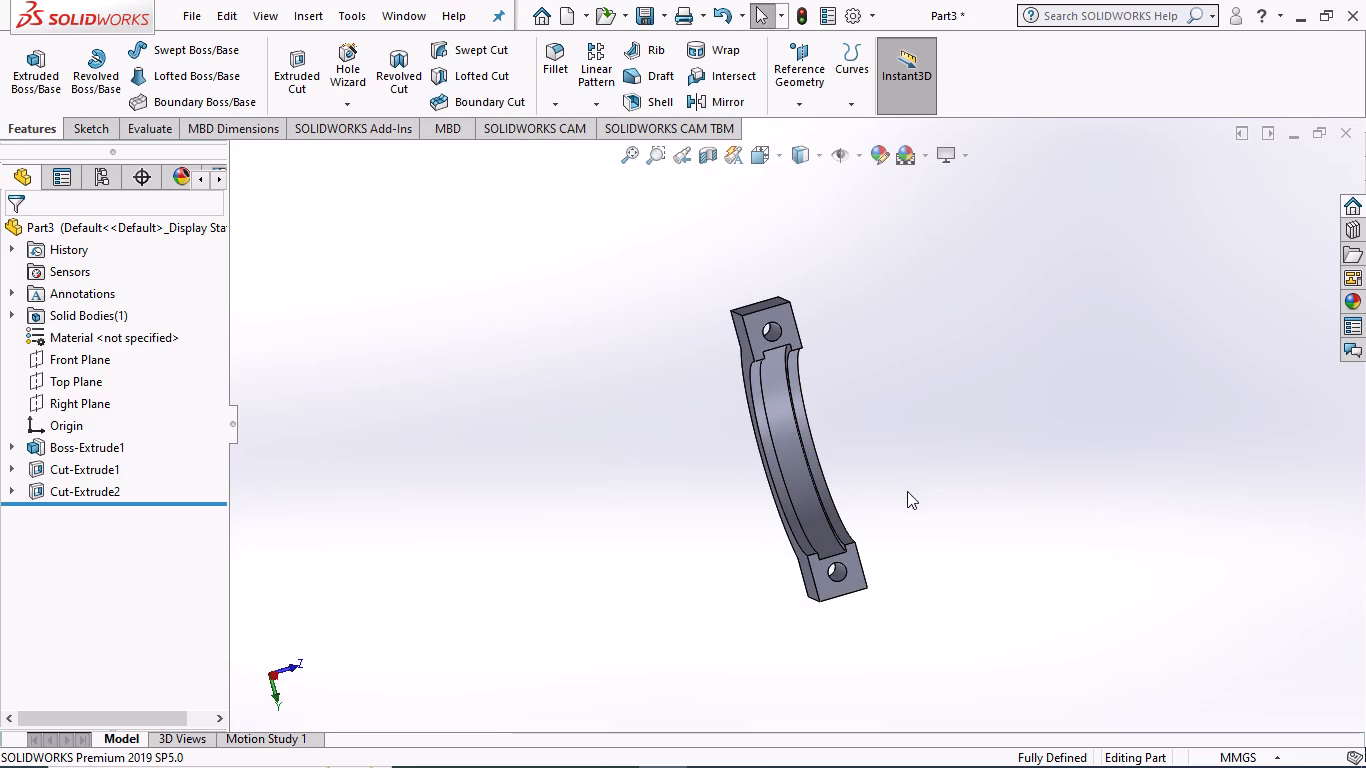
pyautogui.scroll(-3, 920, 538)
pyautogui.scroll(2, 863, 496)
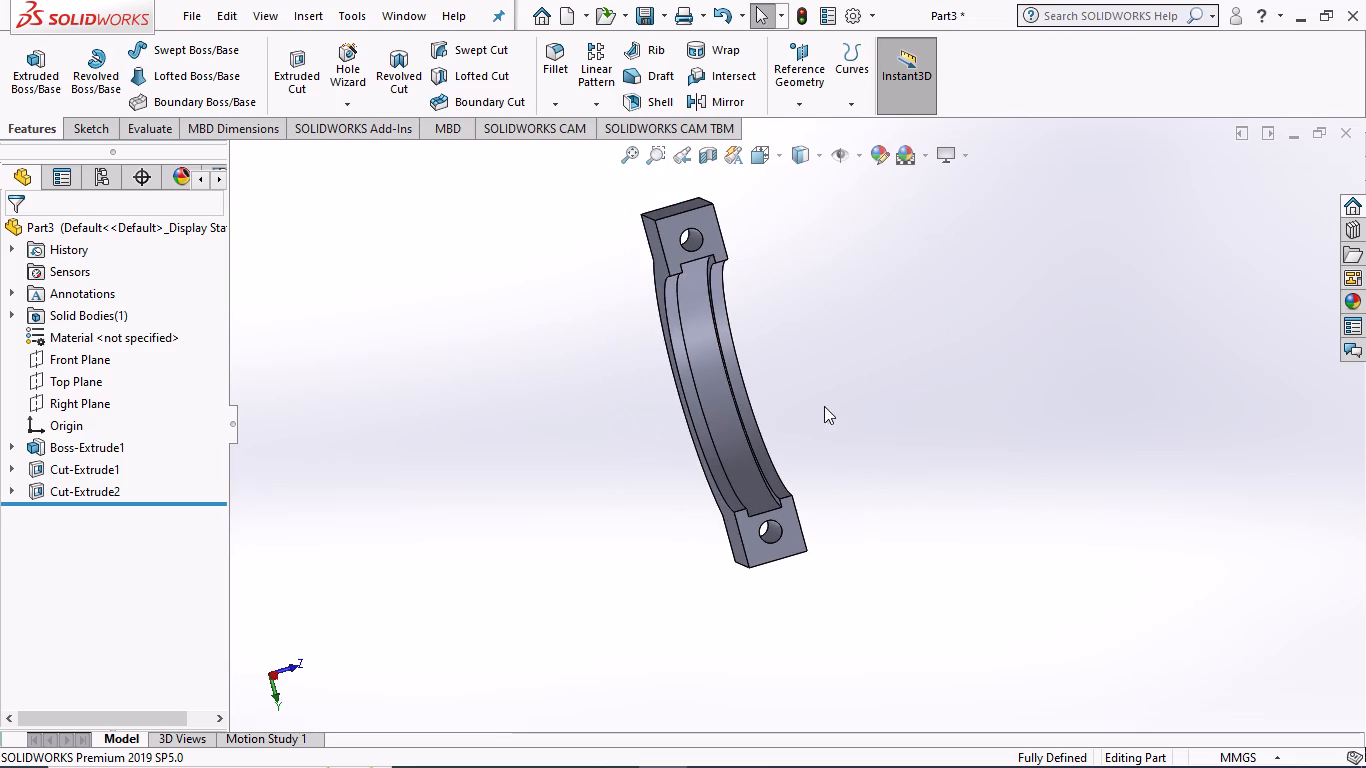
pyautogui.moveTo(824, 405); pyautogui.dragTo(876, 411, button='middle')
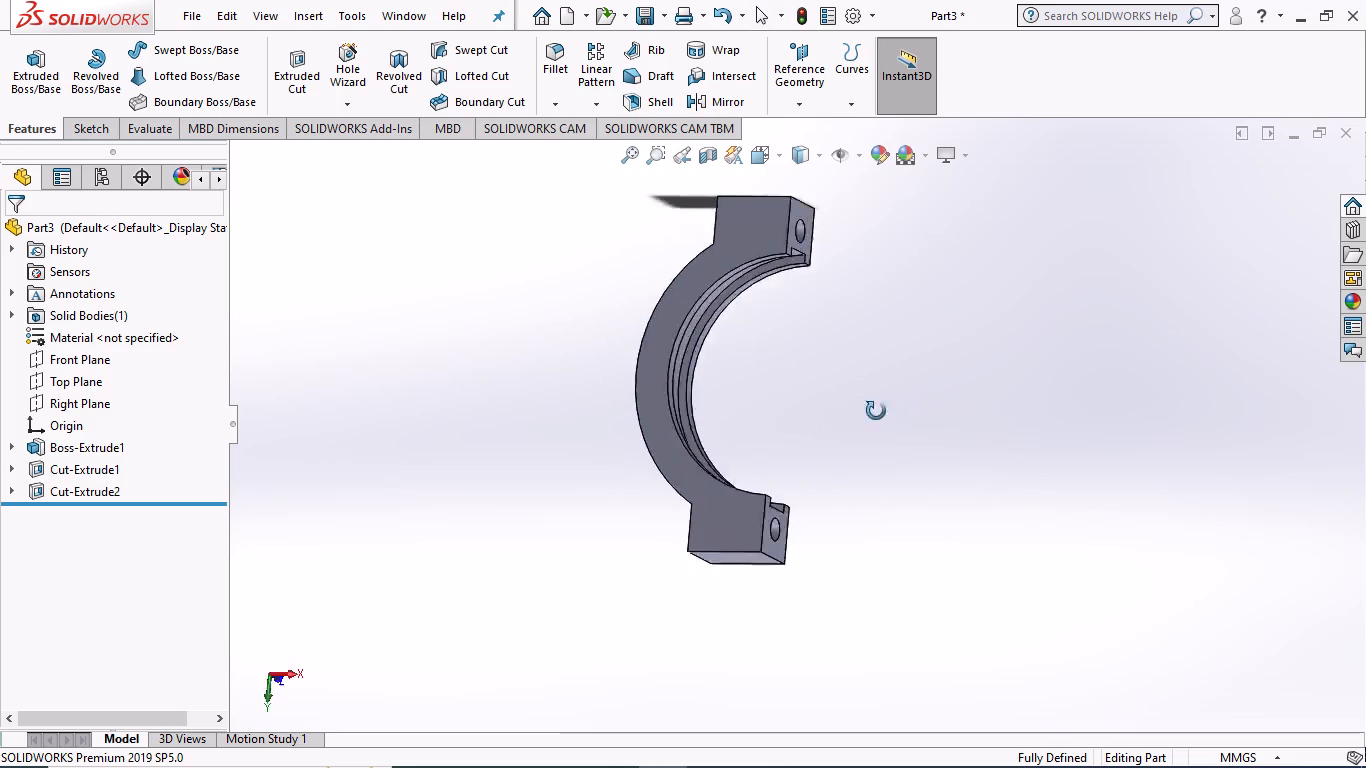
pyautogui.moveTo(876, 411); pyautogui.dragTo(961, 513, button='middle')
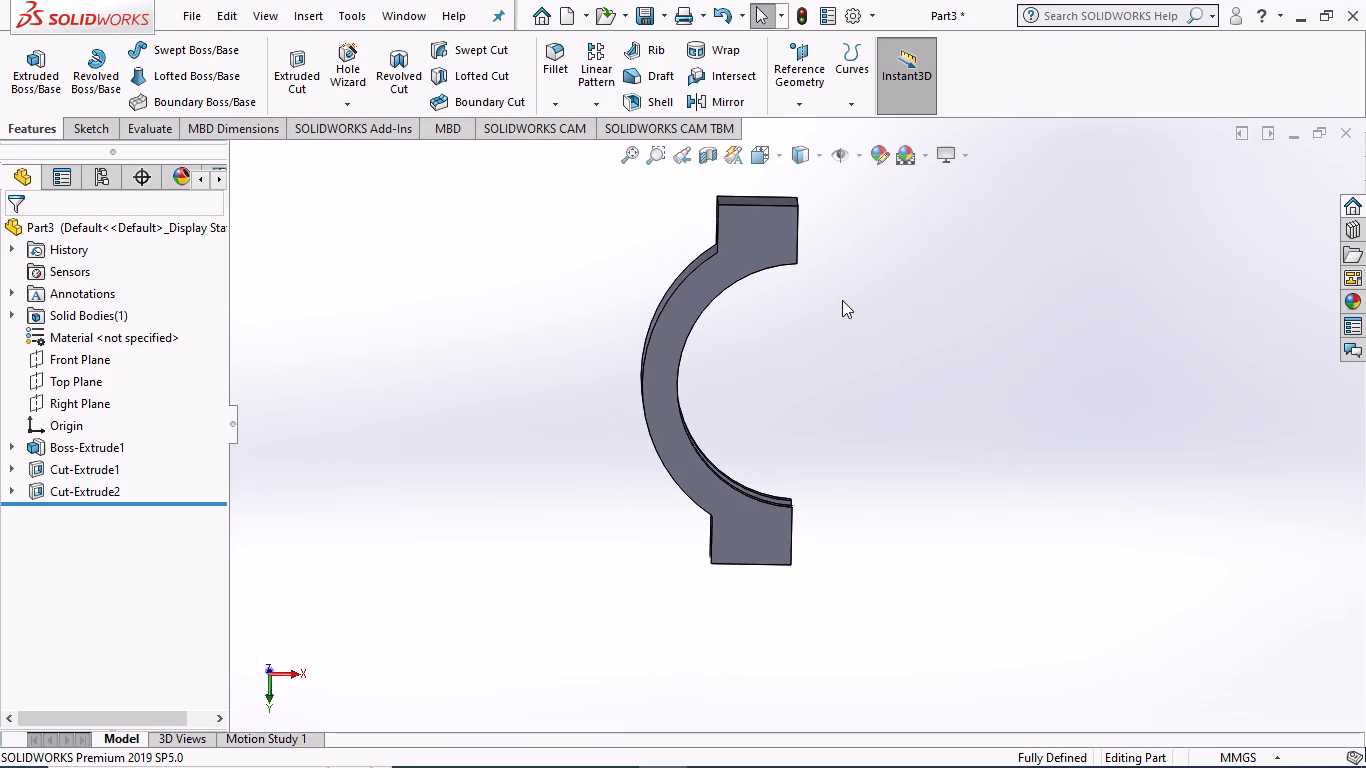
pyautogui.scroll(-1, 845, 297)
pyautogui.scroll(1, 842, 300)
pyautogui.moveTo(789, 314); pyautogui.dragTo(951, 326, button='middle')
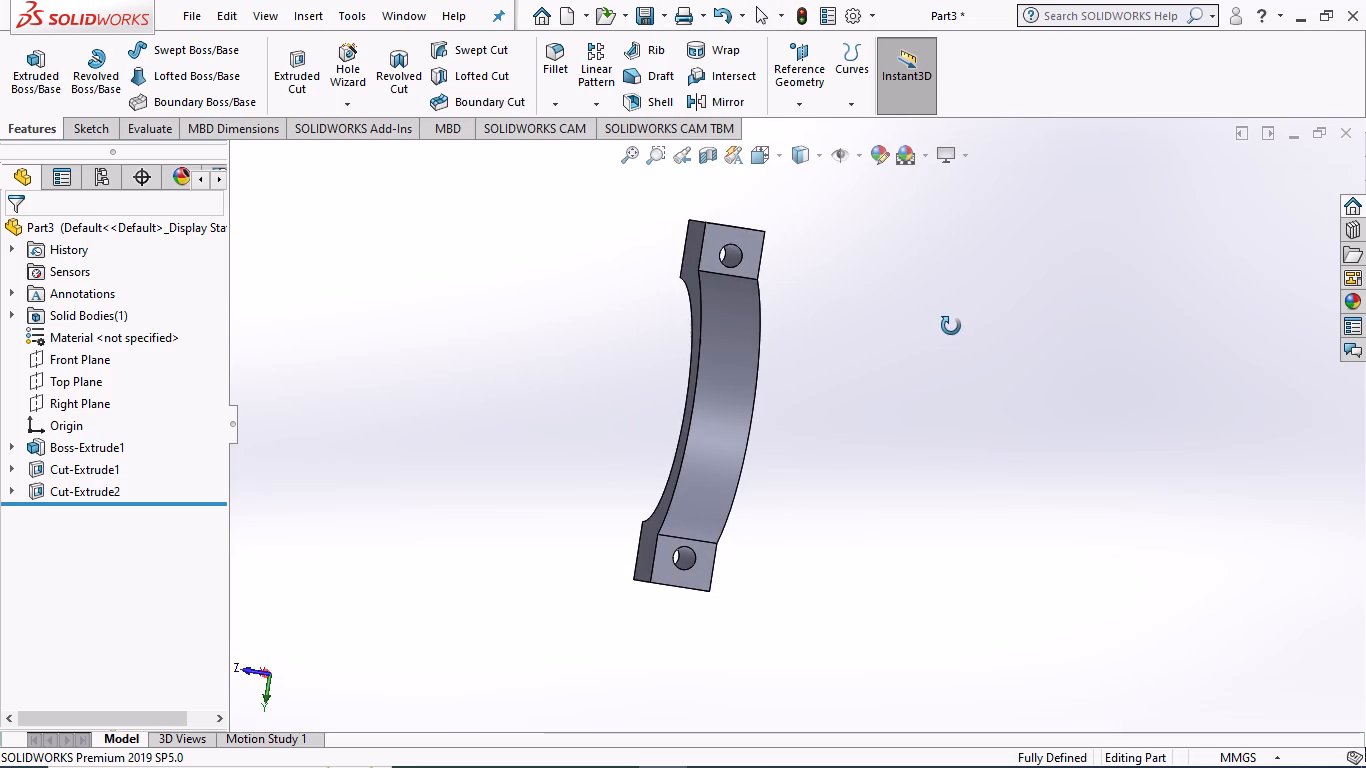
pyautogui.moveTo(951, 326); pyautogui.dragTo(929, 325, button='middle')
pyautogui.moveTo(929, 325); pyautogui.dragTo(814, 370, button='middle')
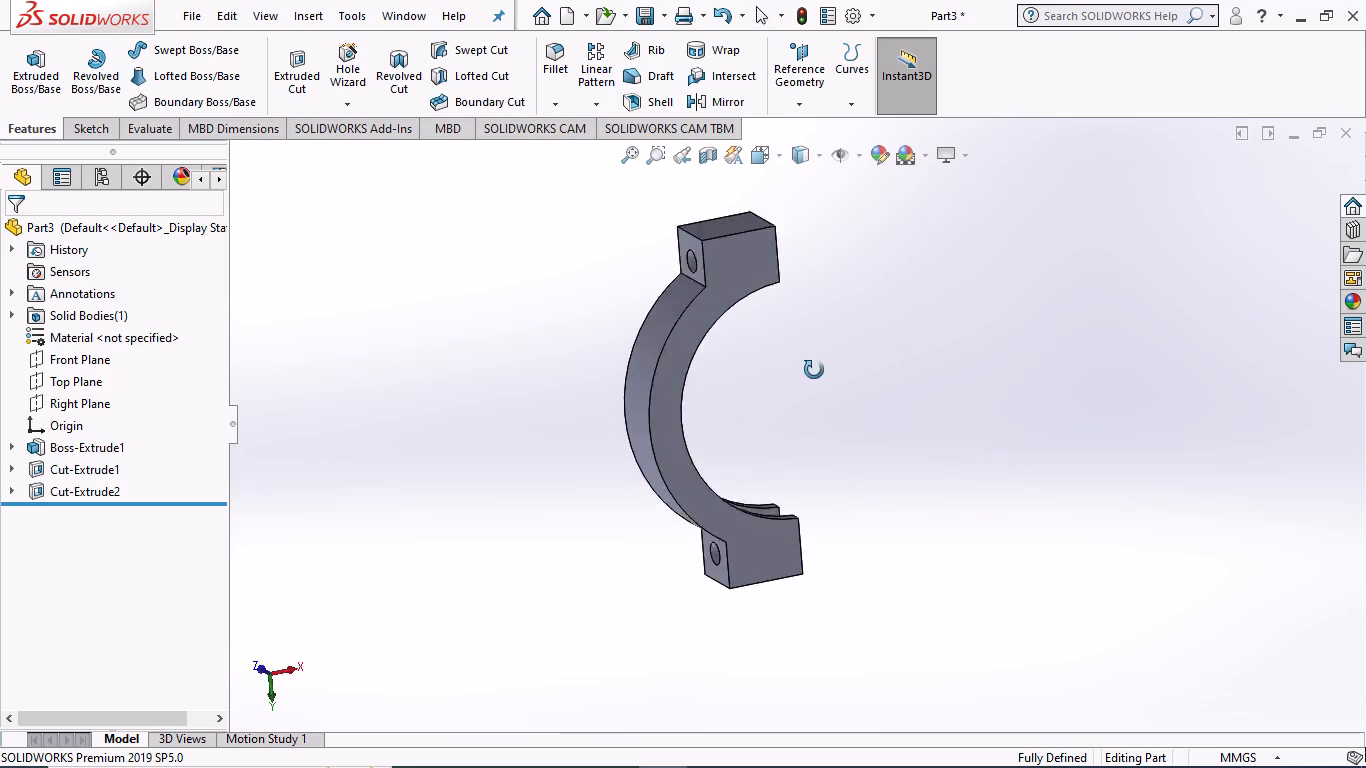
pyautogui.moveTo(814, 370); pyautogui.dragTo(741, 481, button='middle')
pyautogui.moveTo(923, 335); pyautogui.dragTo(865, 642, button='middle')
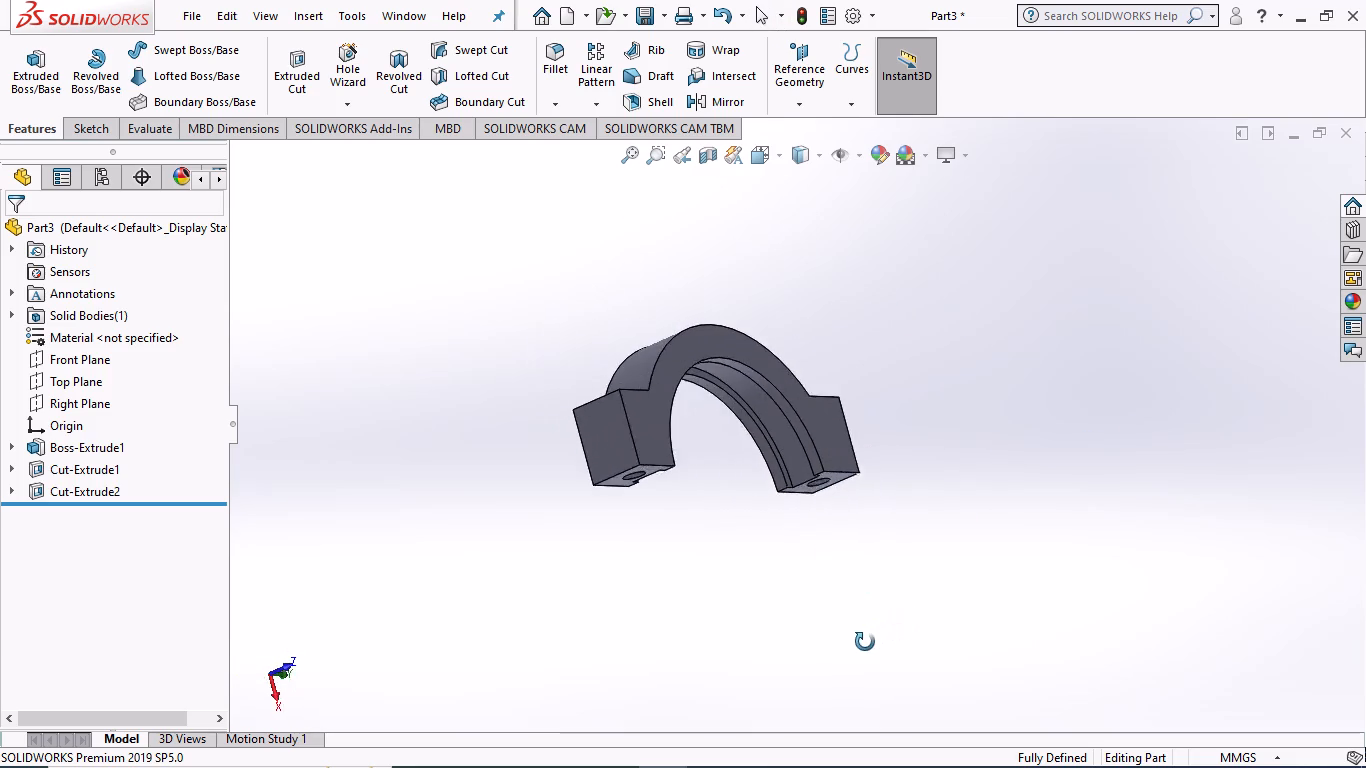
pyautogui.moveTo(865, 642); pyautogui.dragTo(858, 660, button='middle')
pyautogui.moveTo(989, 528); pyautogui.dragTo(943, 631, button='middle')
pyautogui.moveTo(932, 566); pyautogui.dragTo(1003, 550, button='middle')
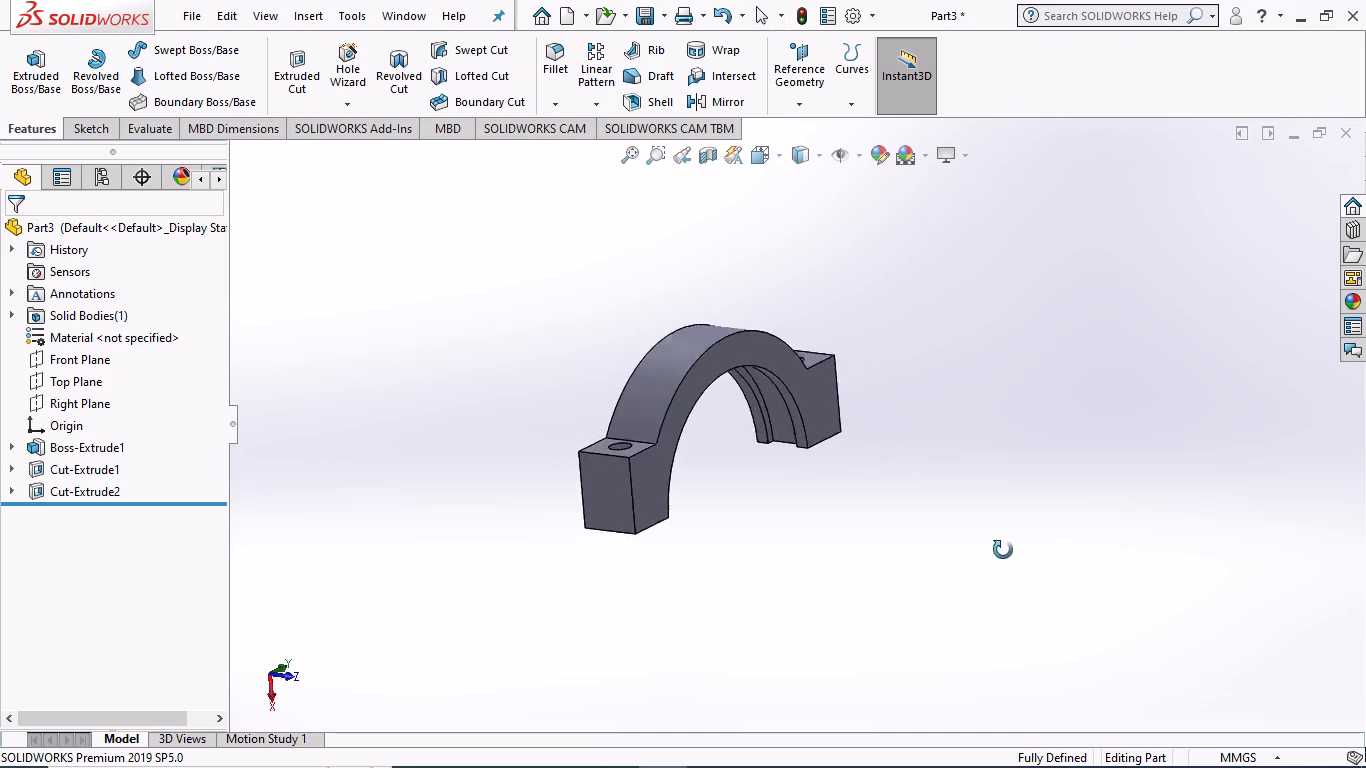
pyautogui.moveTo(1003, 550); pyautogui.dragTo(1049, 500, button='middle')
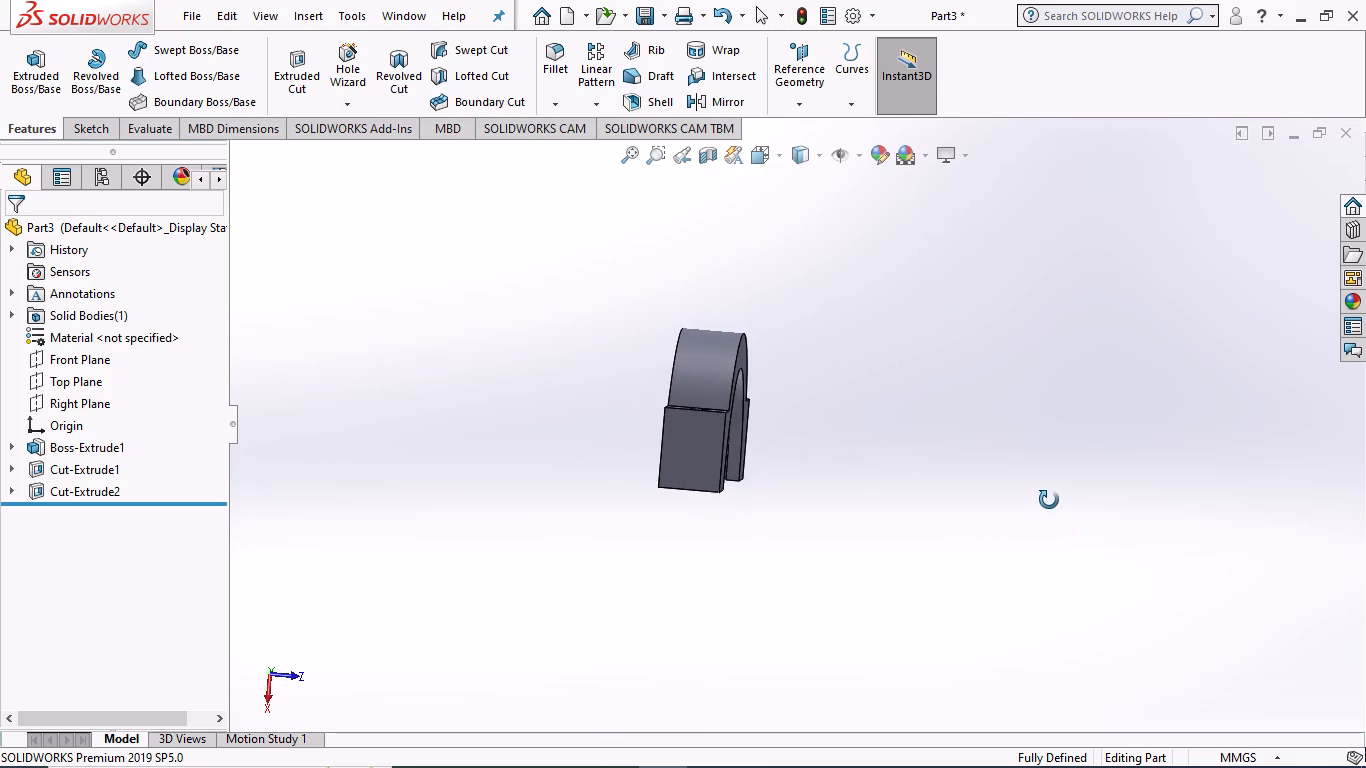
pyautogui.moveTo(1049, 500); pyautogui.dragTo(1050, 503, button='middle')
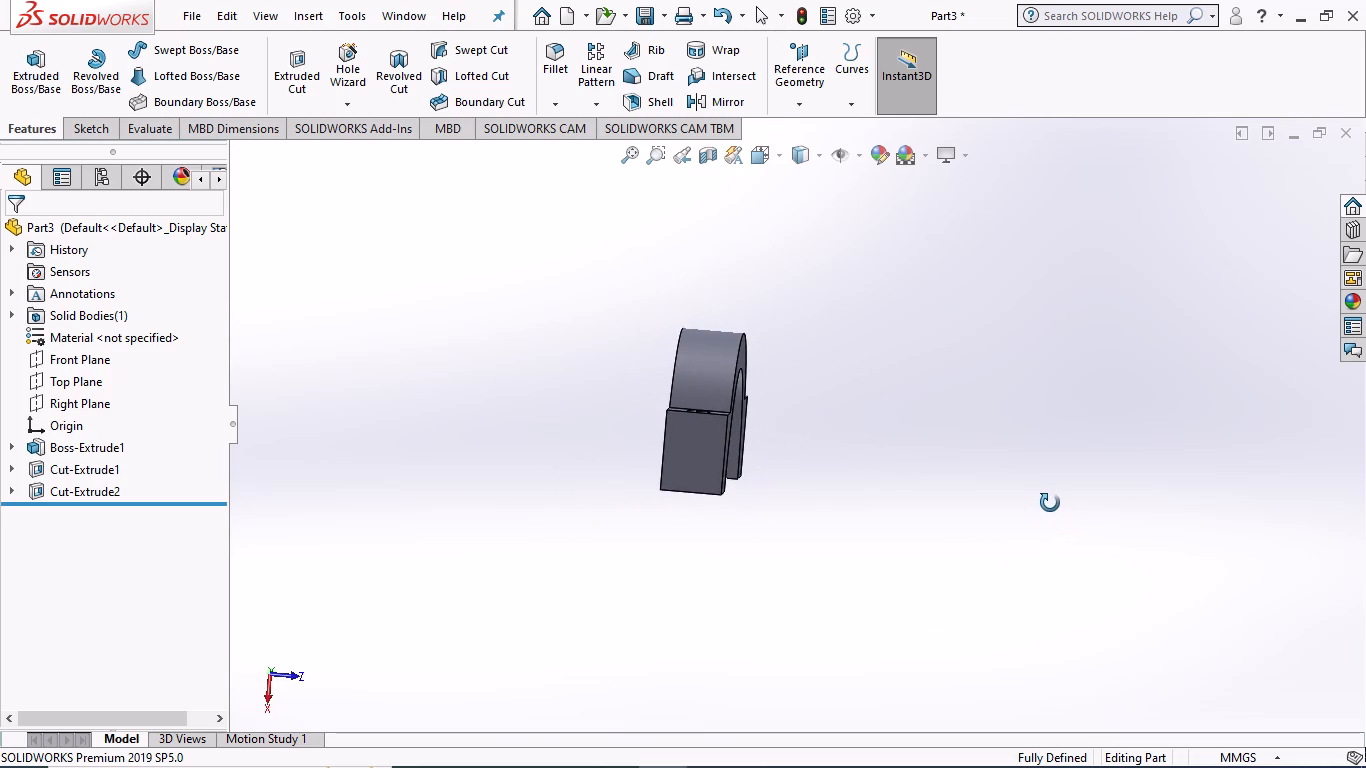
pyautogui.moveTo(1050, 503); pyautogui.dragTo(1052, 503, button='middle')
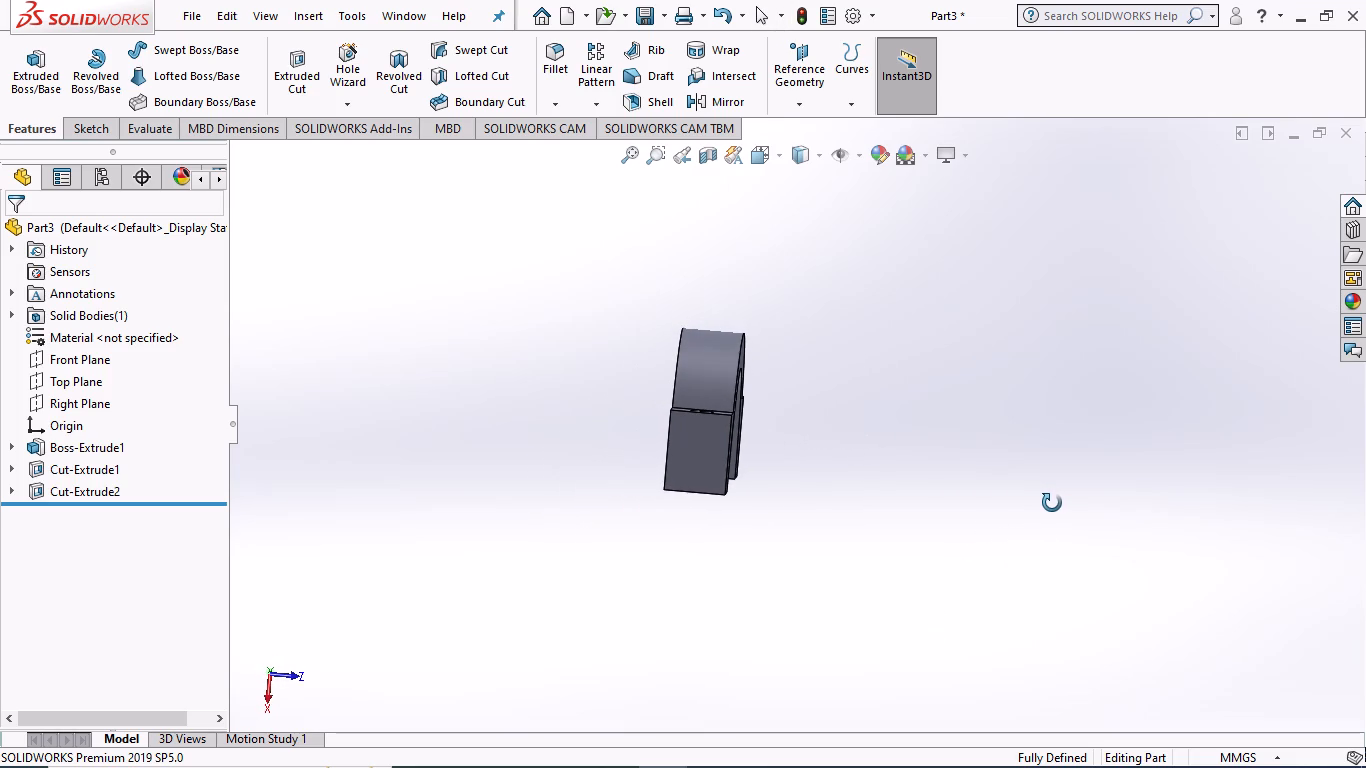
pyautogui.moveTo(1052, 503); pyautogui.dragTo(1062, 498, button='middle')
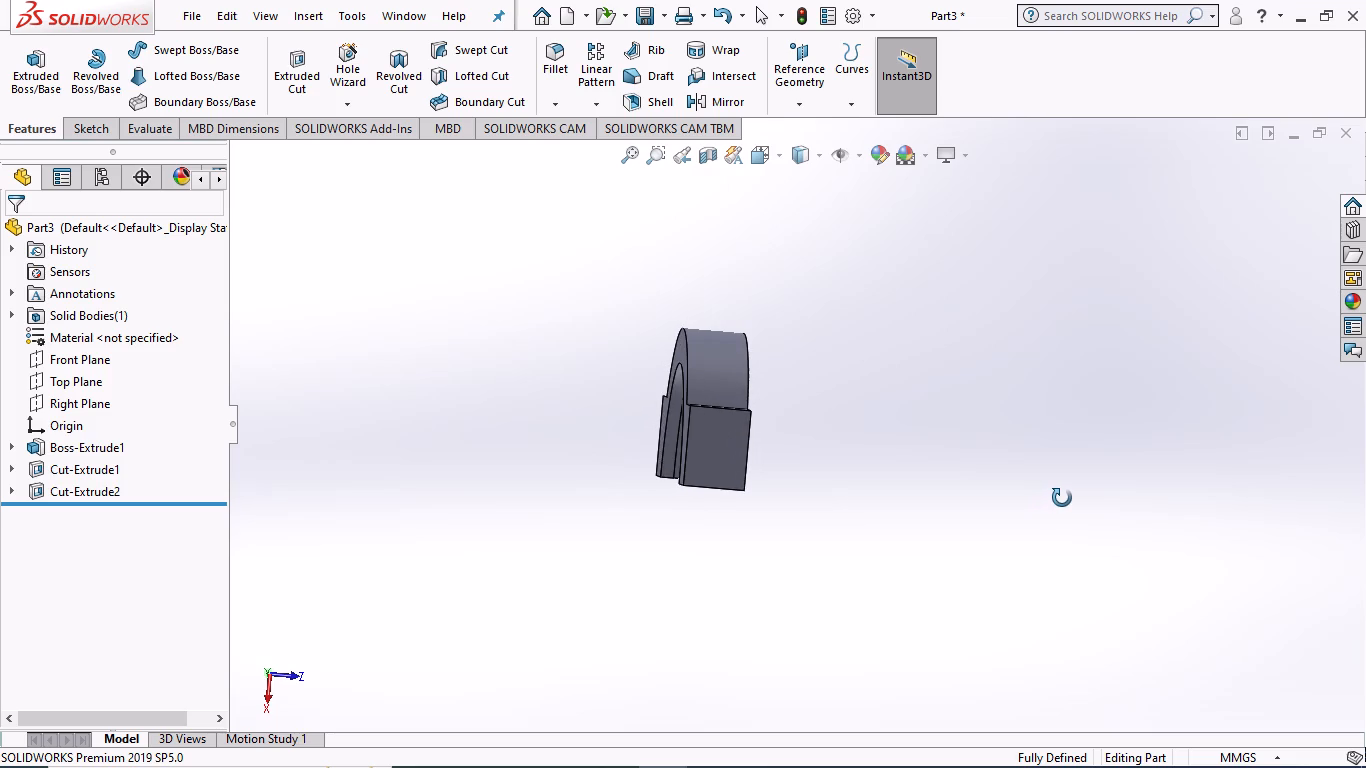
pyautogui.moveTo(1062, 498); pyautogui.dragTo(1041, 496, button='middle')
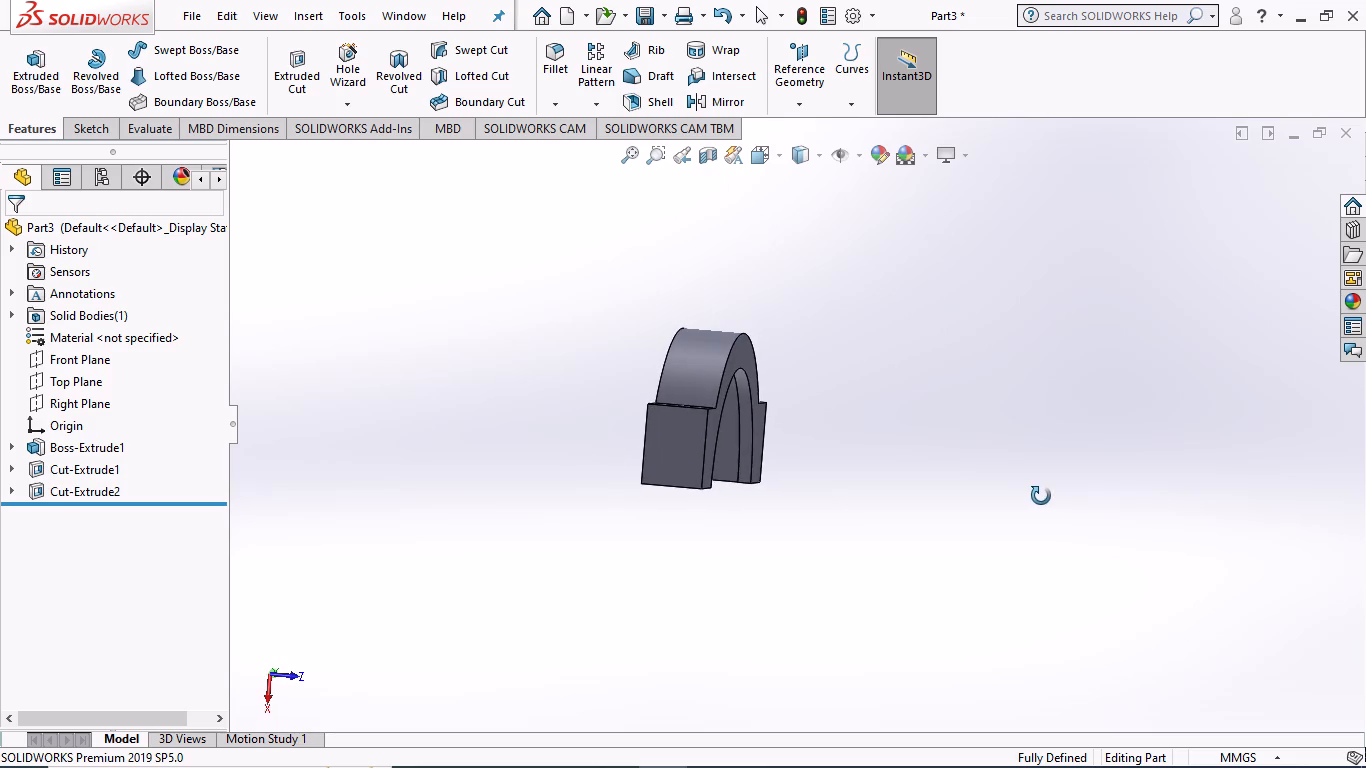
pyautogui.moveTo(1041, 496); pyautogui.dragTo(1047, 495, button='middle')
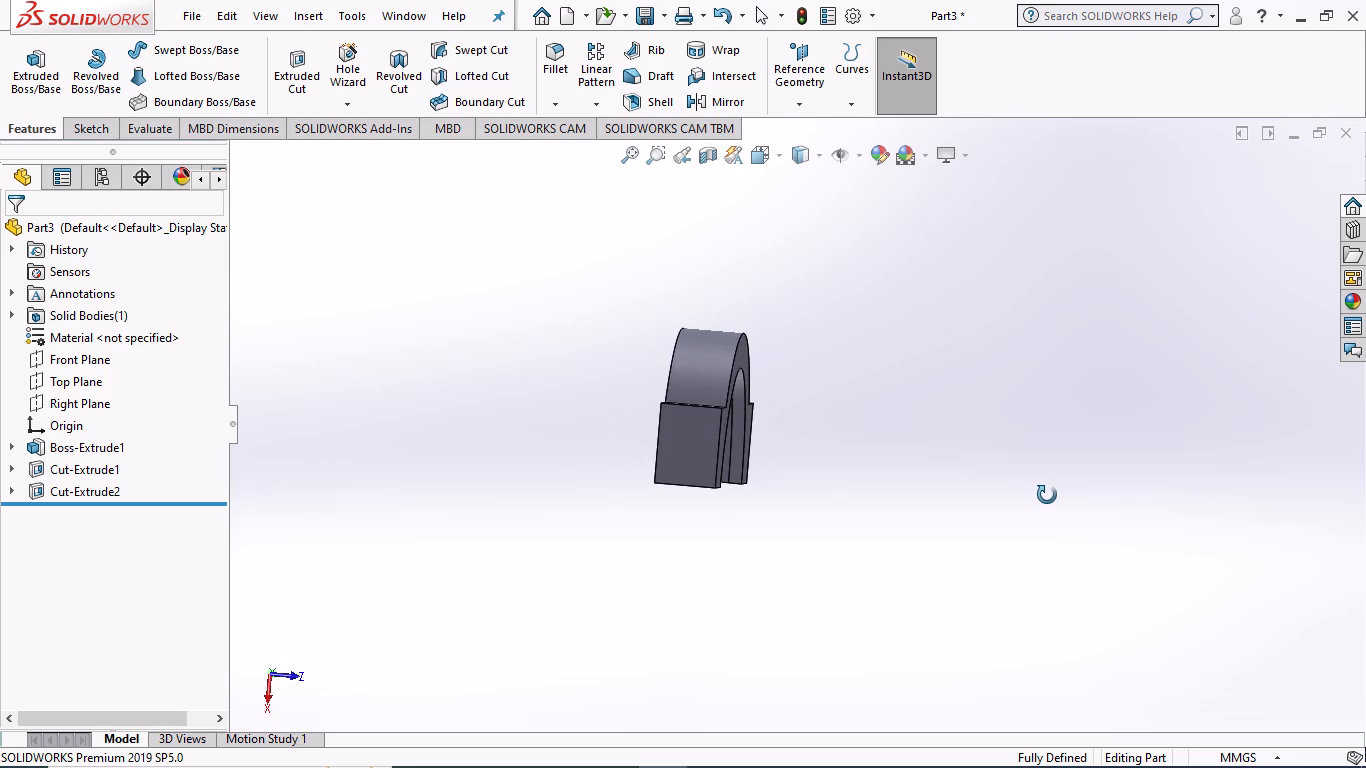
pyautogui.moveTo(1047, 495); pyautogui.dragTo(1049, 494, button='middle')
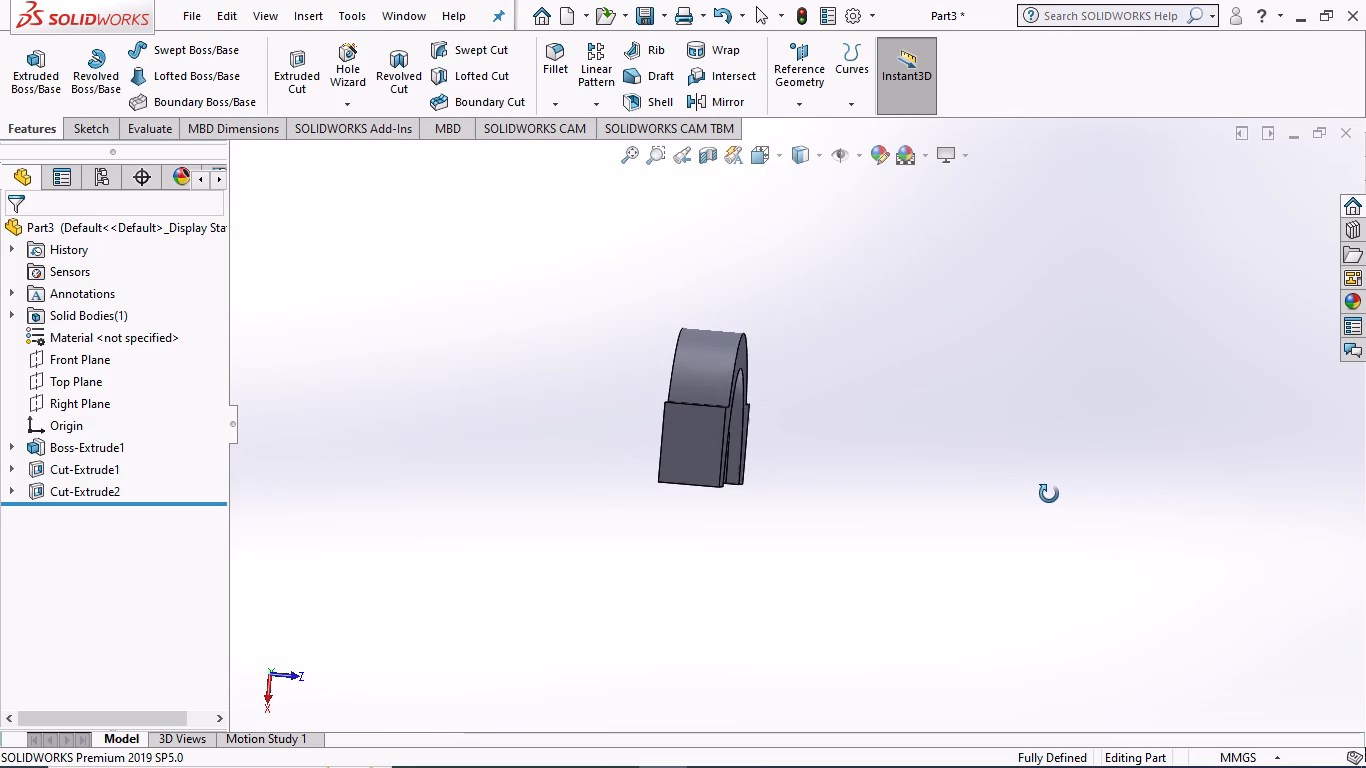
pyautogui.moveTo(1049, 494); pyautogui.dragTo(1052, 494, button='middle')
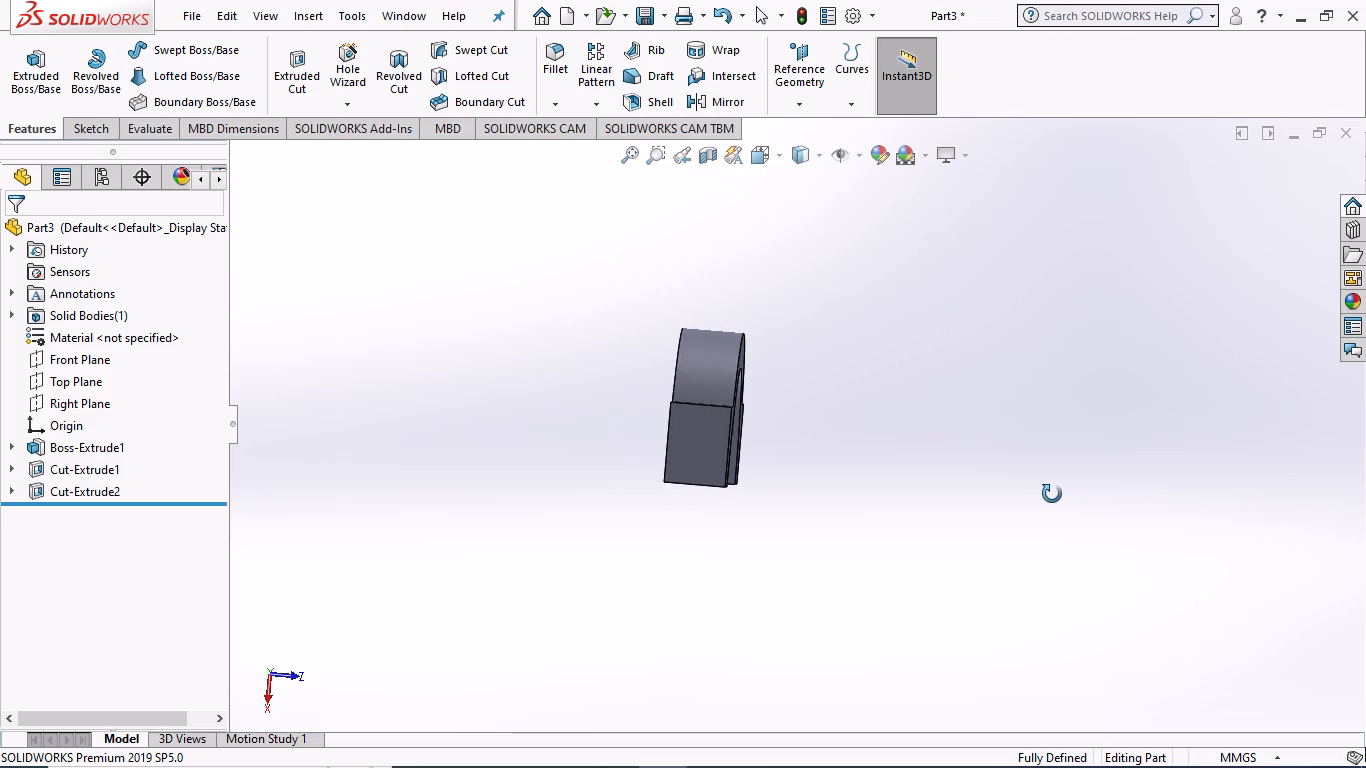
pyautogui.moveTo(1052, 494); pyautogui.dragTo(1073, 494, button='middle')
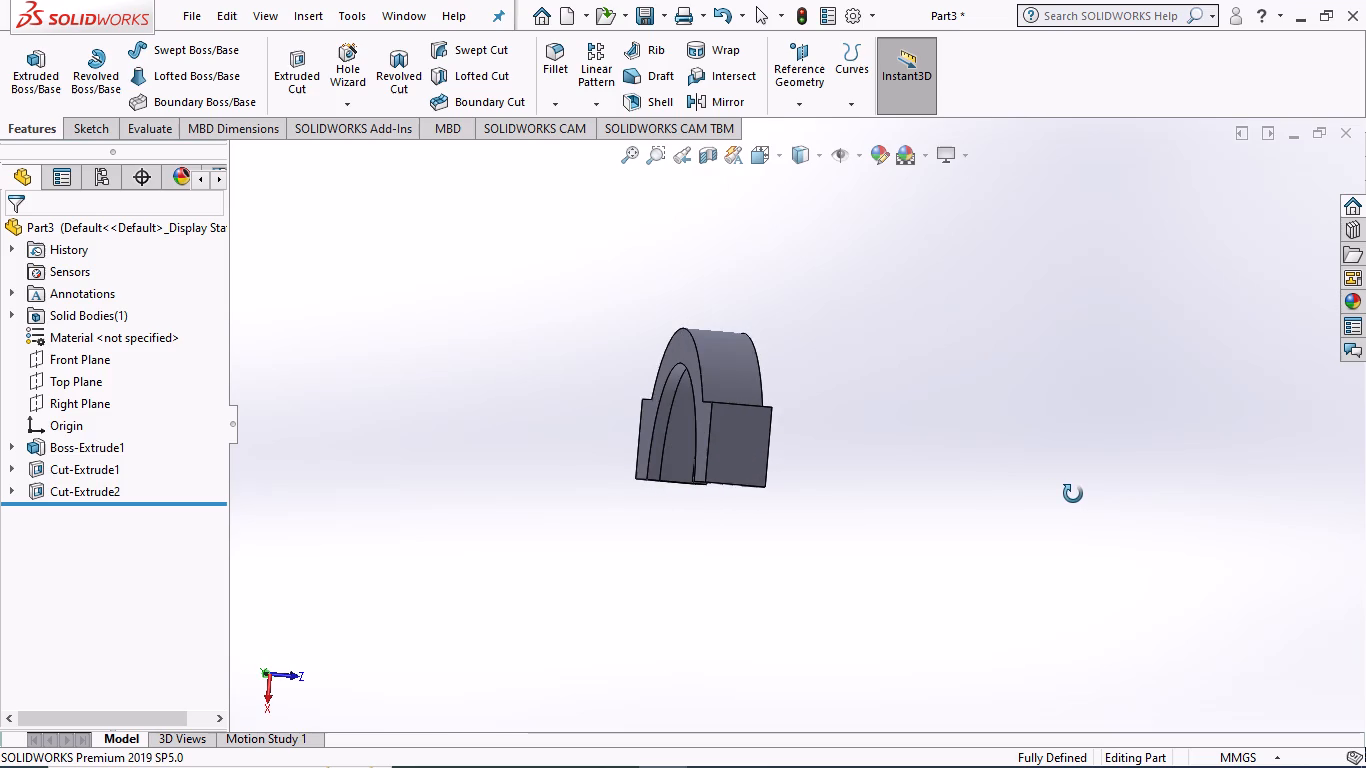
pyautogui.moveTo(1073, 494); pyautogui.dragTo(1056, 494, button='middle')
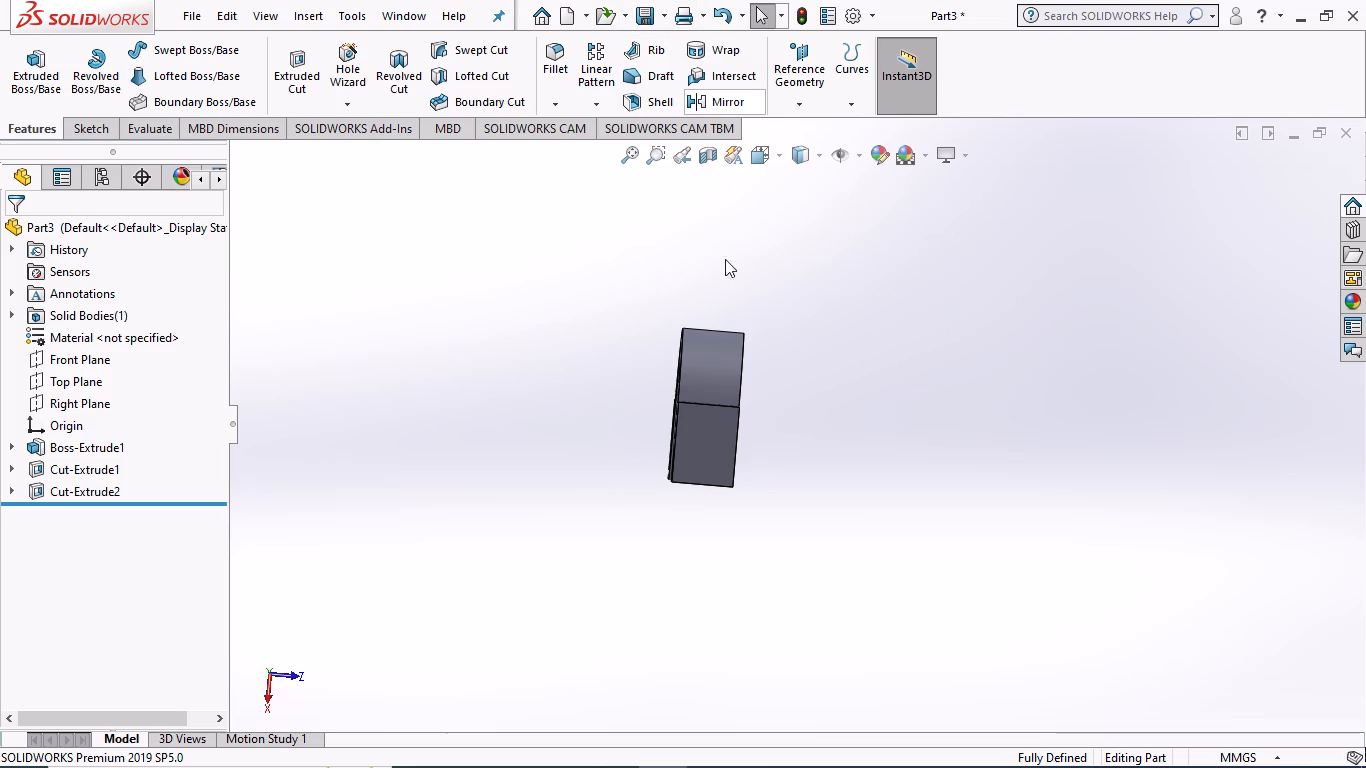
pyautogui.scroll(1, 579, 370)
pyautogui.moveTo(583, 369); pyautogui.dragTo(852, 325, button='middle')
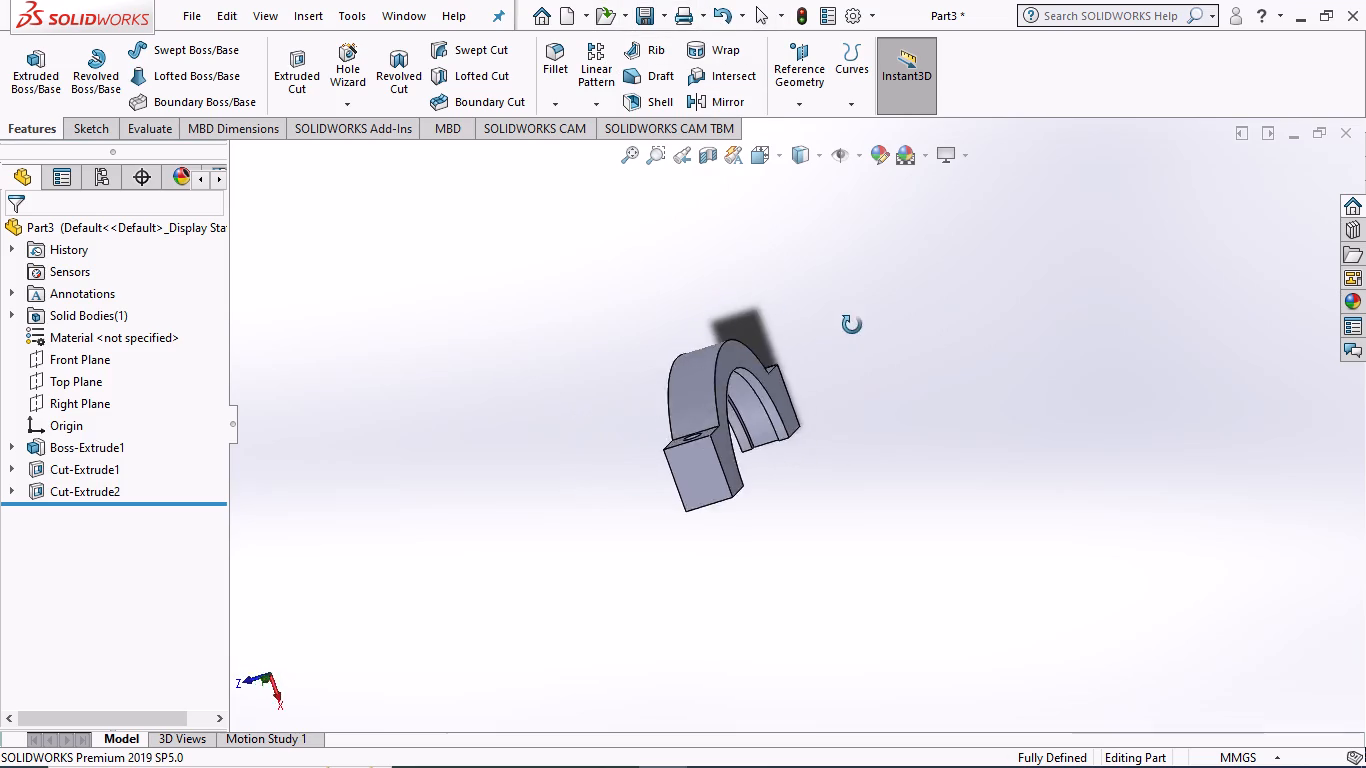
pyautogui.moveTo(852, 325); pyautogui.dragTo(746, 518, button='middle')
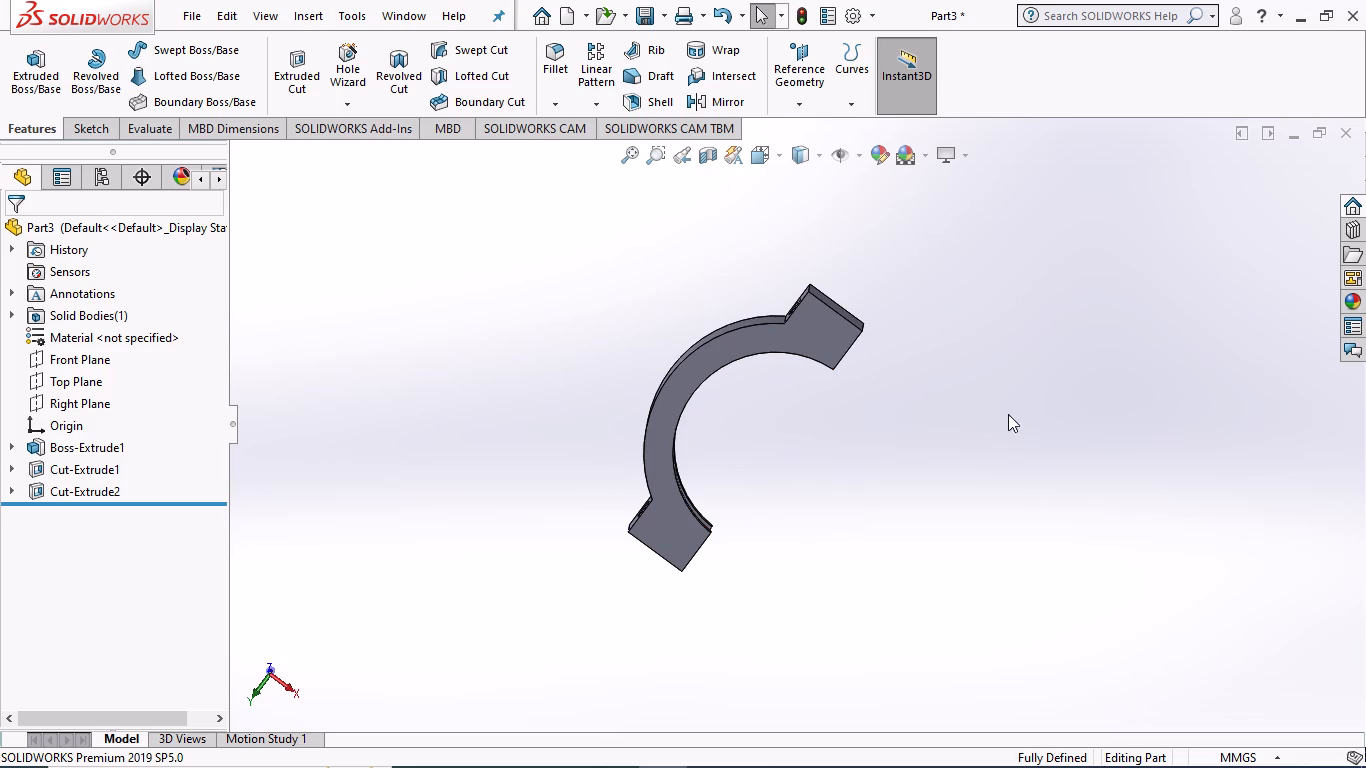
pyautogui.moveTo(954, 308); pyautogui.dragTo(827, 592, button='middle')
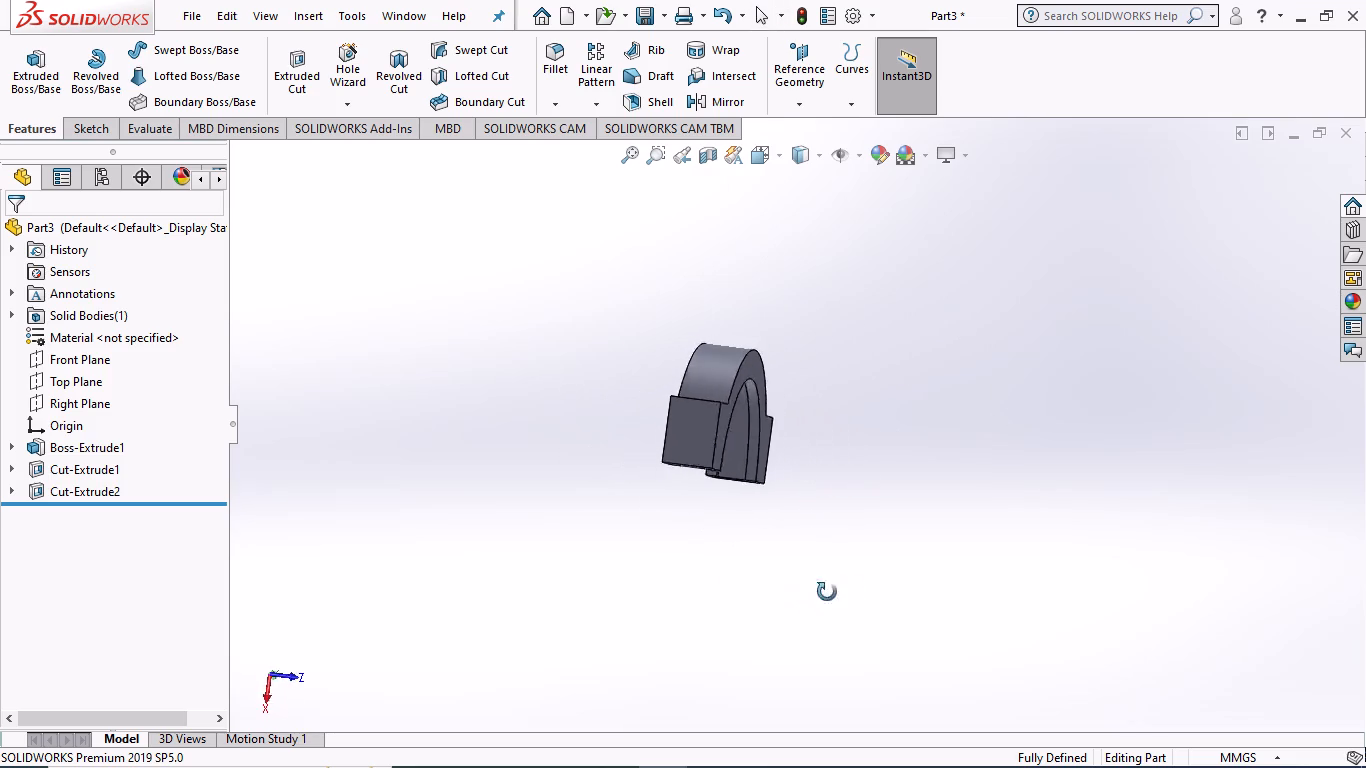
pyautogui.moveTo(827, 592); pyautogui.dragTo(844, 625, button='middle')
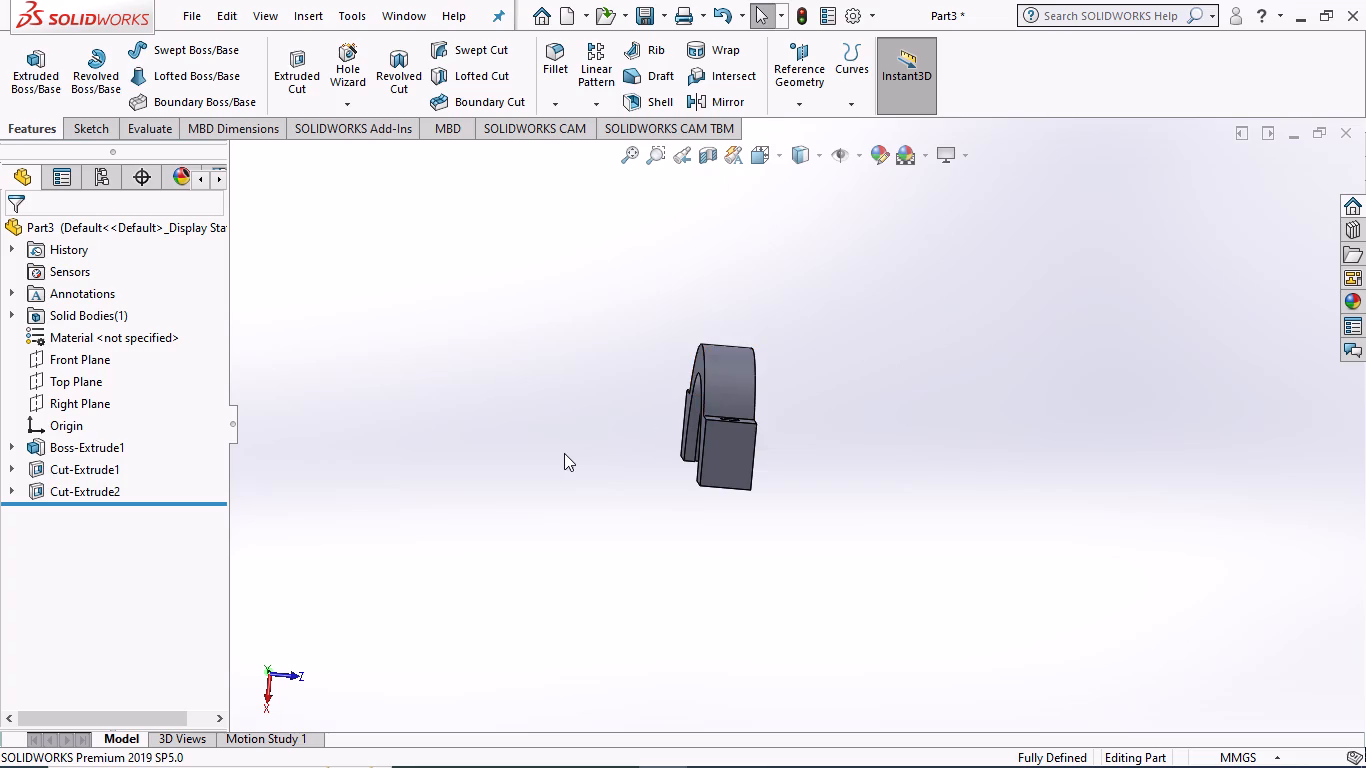
# Create a reference plane offset 10 mm outward from the outer end face of the half-ring's lower lug.
pyautogui.moveTo(562, 453); pyautogui.dragTo(722, 451, button='middle')
pyautogui.moveTo(708, 464); pyautogui.dragTo(688, 480, button='middle')
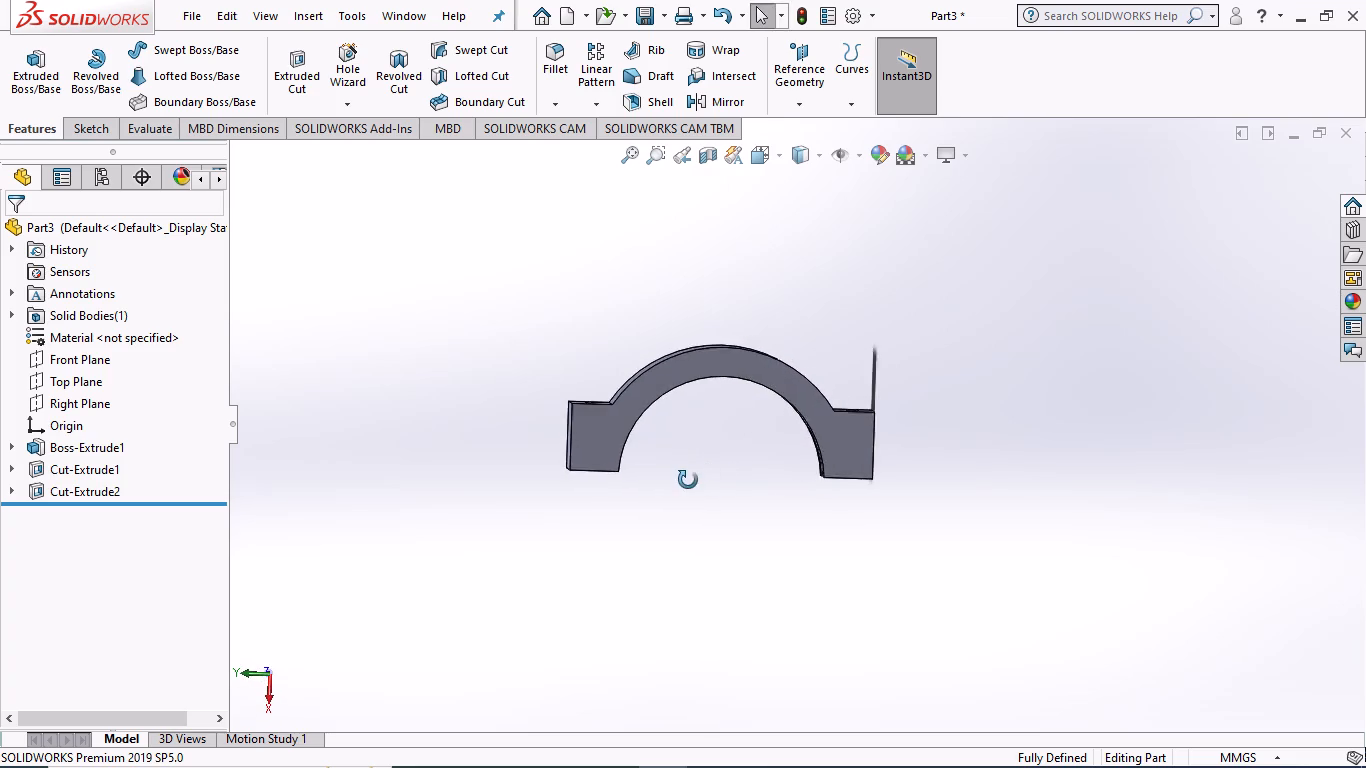
pyautogui.moveTo(688, 480); pyautogui.dragTo(677, 481, button='middle')
pyautogui.moveTo(684, 473); pyautogui.dragTo(661, 494, button='middle')
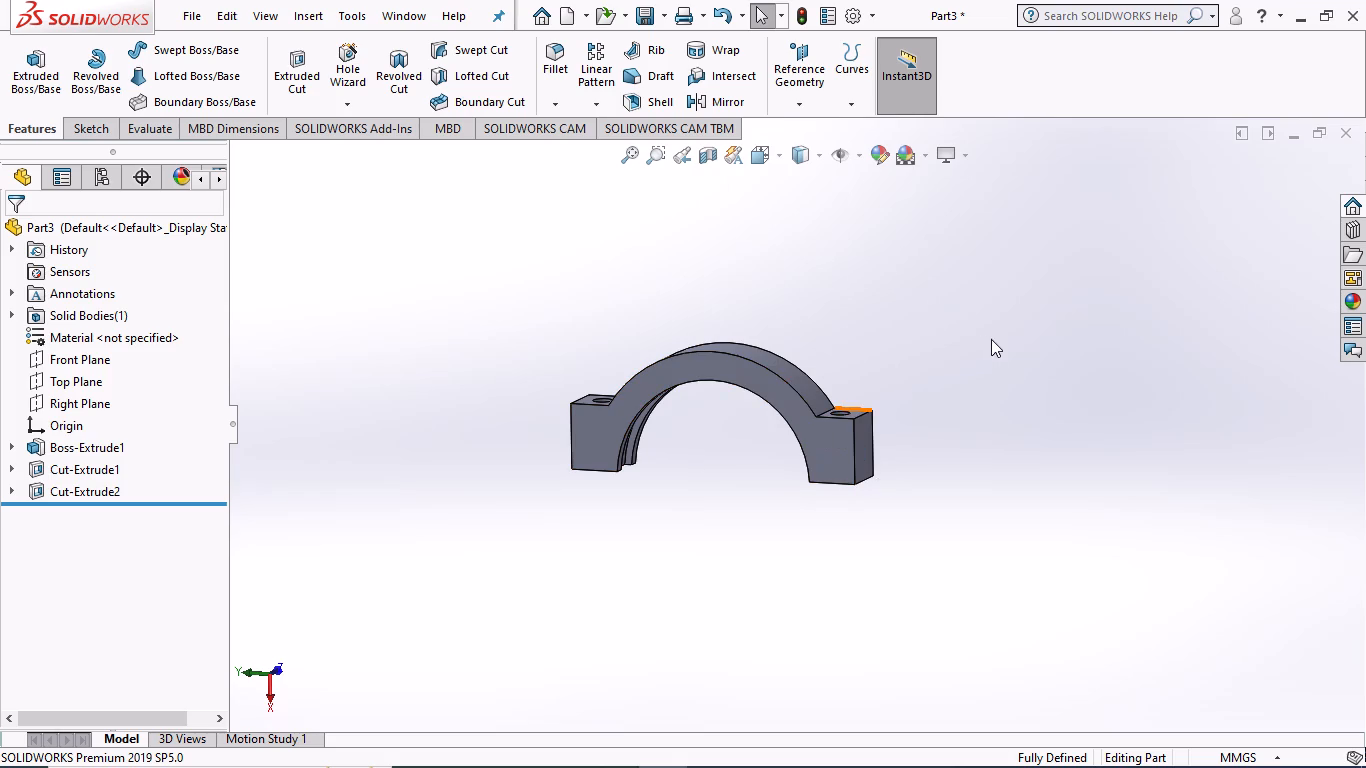
pyautogui.click(811, 99)
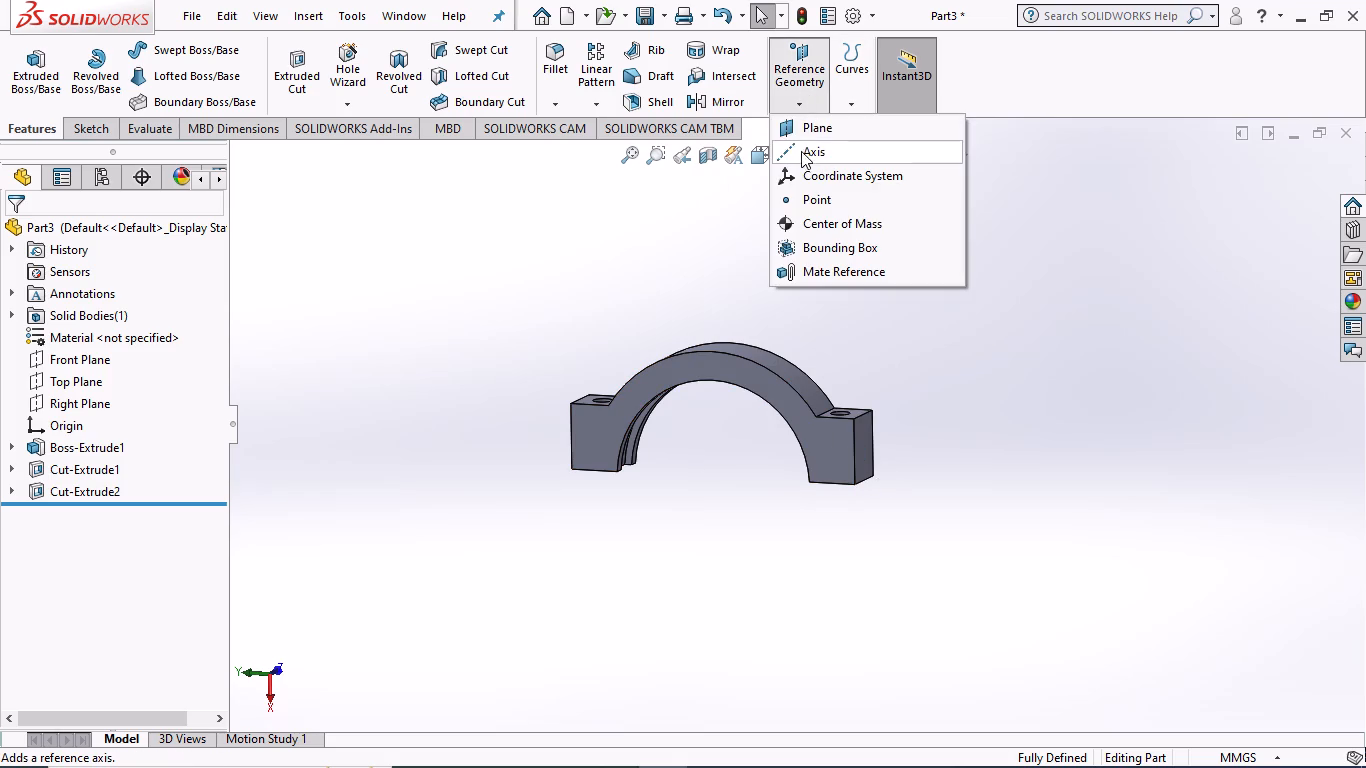
pyautogui.click(829, 130)
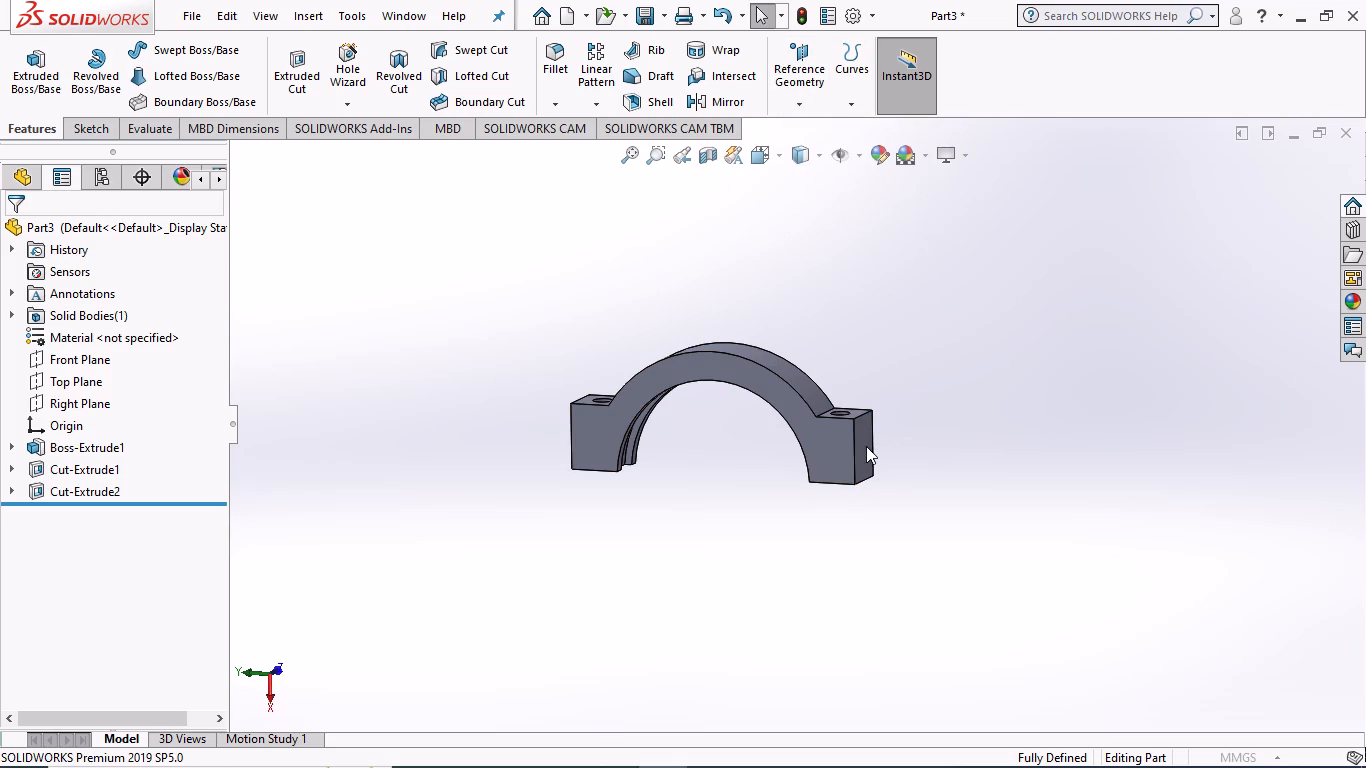
pyautogui.click(865, 444)
pyautogui.moveTo(952, 408); pyautogui.dragTo(797, 509, button='middle')
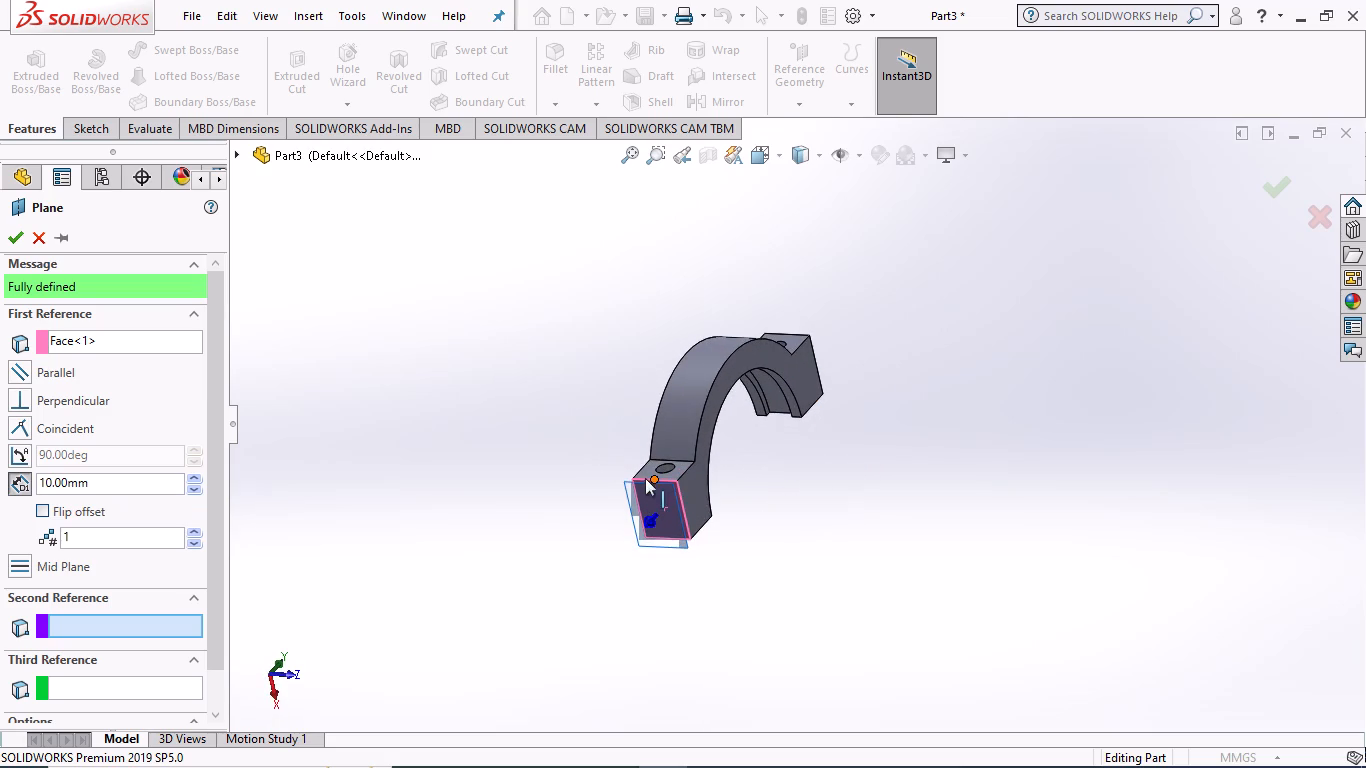
pyautogui.click(10, 237)
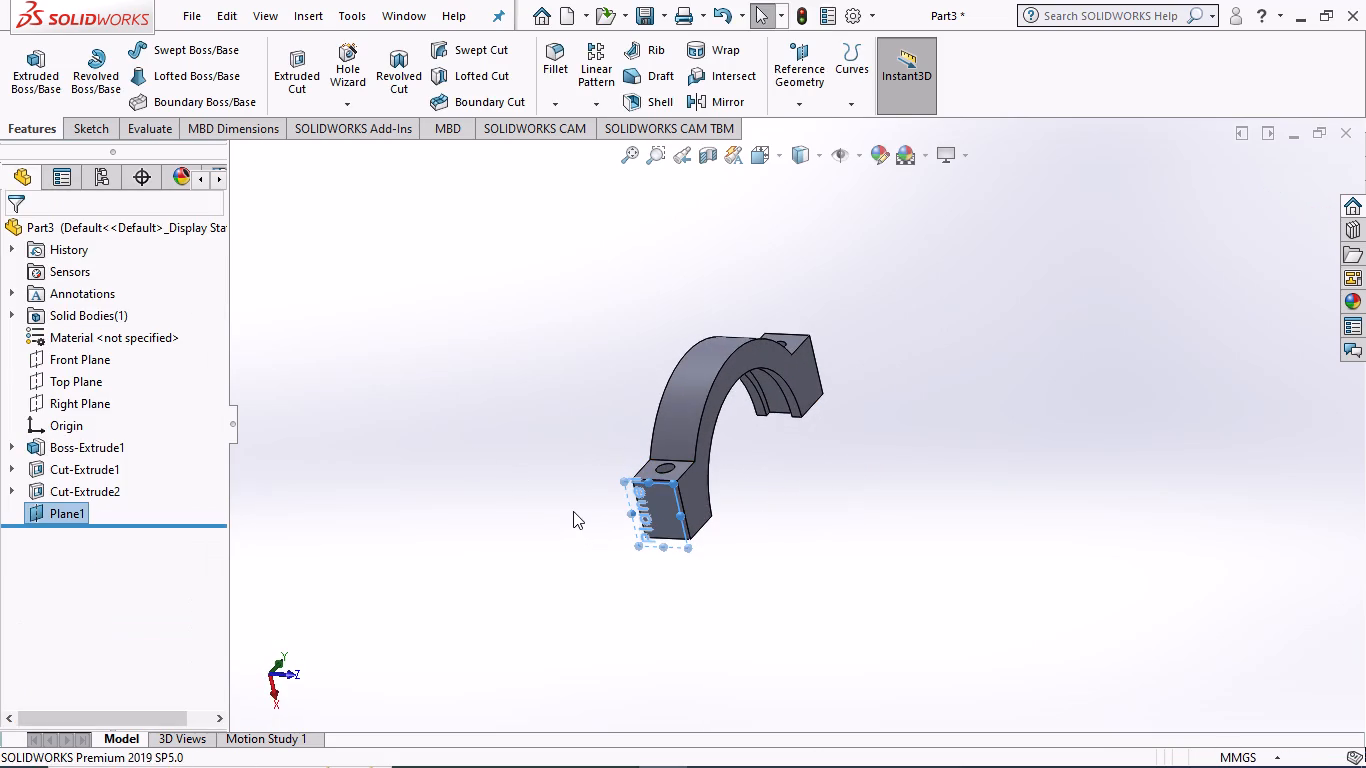
# Enlarge the offset plane's displayed boundary on all four sides so it extends well beyond the half-ring.
pyautogui.moveTo(671, 485); pyautogui.dragTo(674, 470)
pyautogui.moveTo(674, 470); pyautogui.dragTo(810, 425)
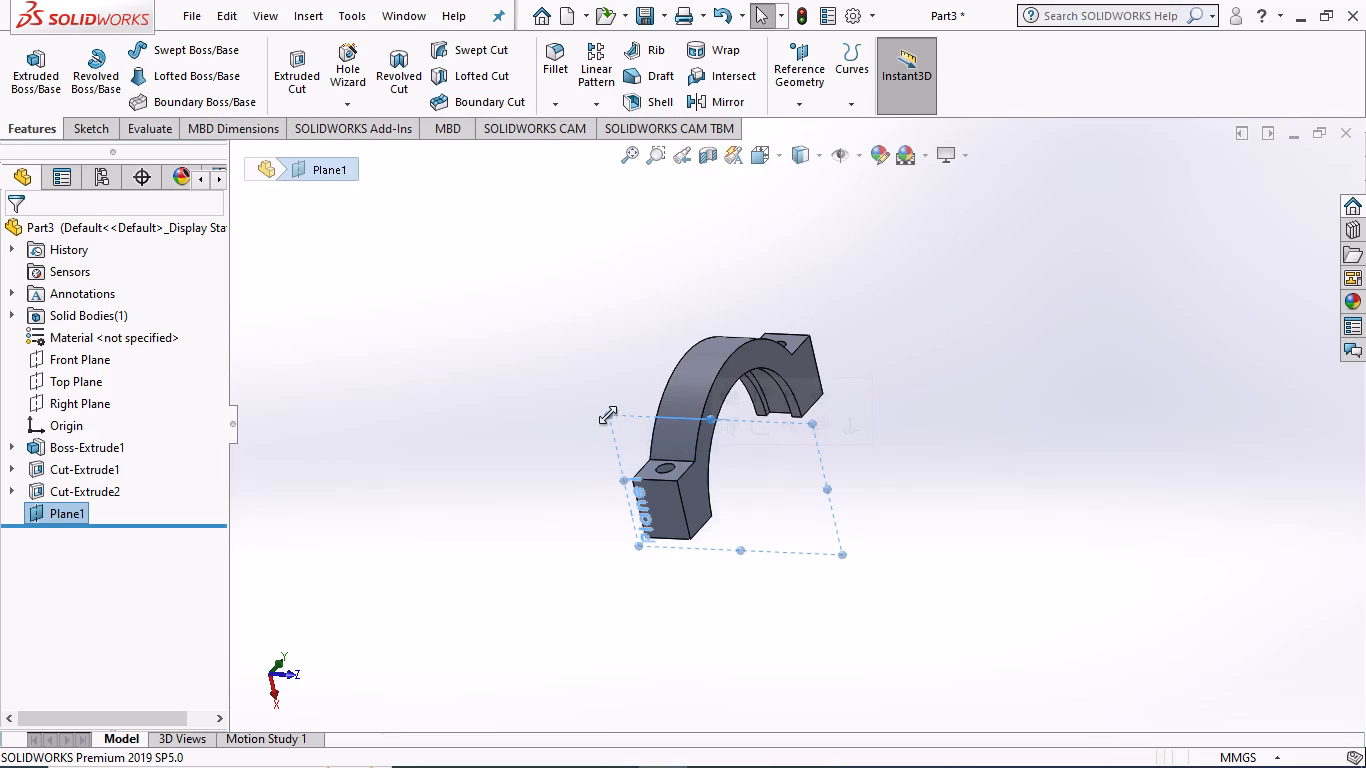
pyautogui.moveTo(608, 414); pyautogui.dragTo(441, 429)
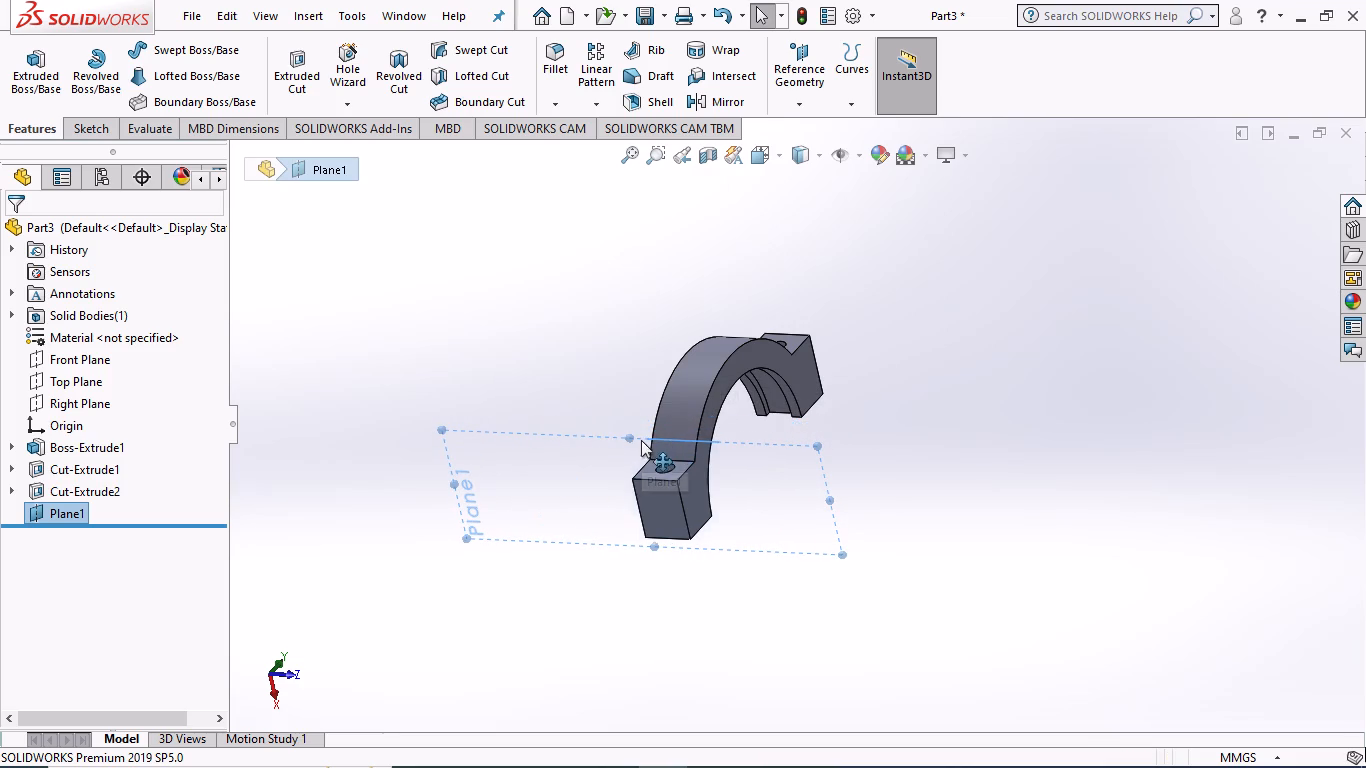
pyautogui.moveTo(624, 437); pyautogui.dragTo(623, 347)
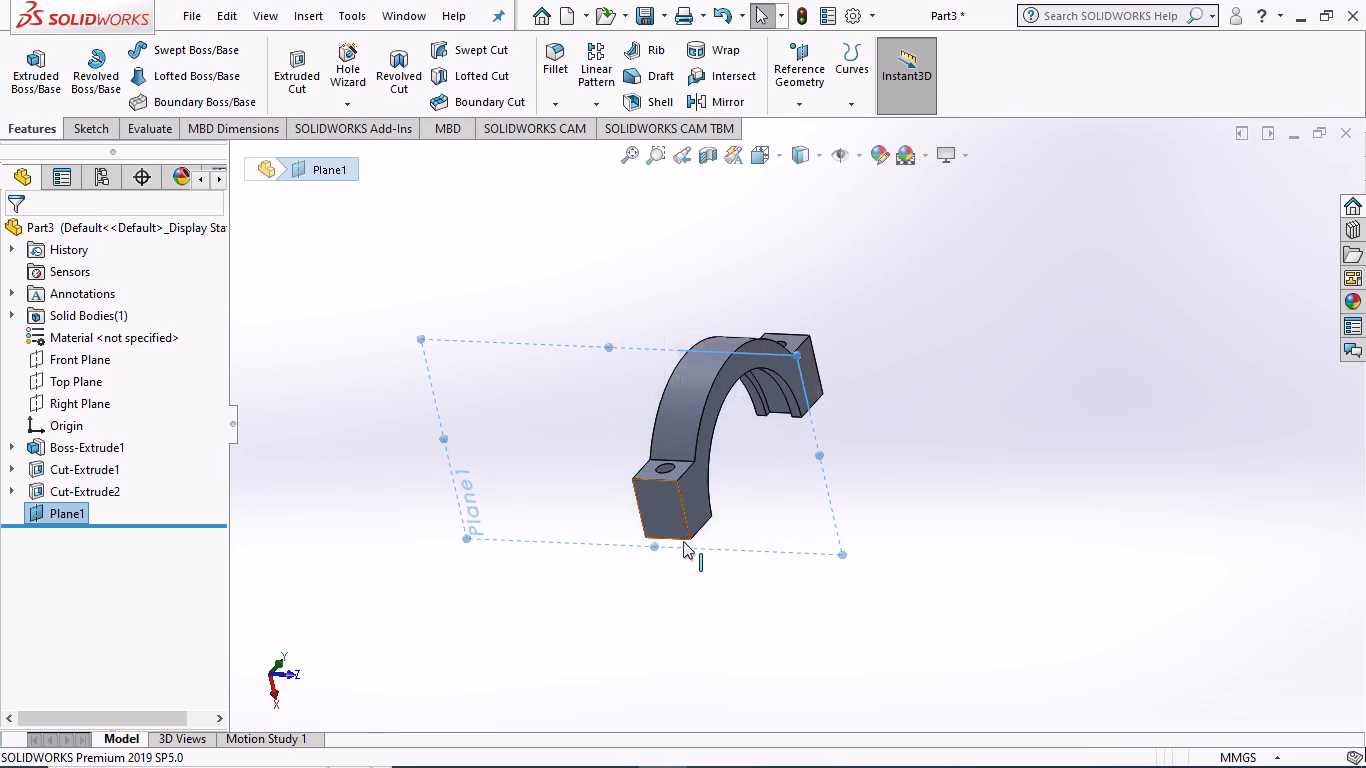
pyautogui.moveTo(648, 546); pyautogui.dragTo(658, 639)
pyautogui.moveTo(597, 559); pyautogui.dragTo(649, 443, button='middle')
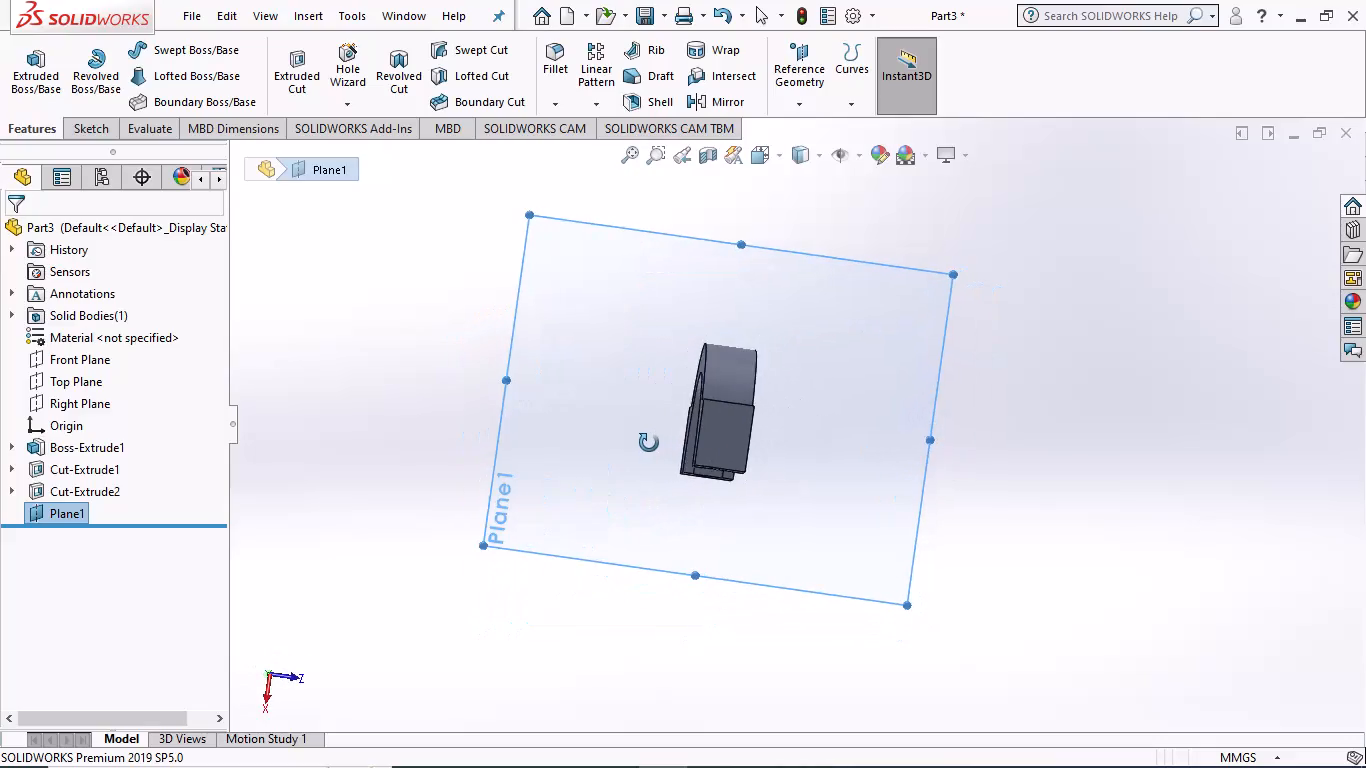
pyautogui.moveTo(649, 443); pyautogui.dragTo(789, 516, button='middle')
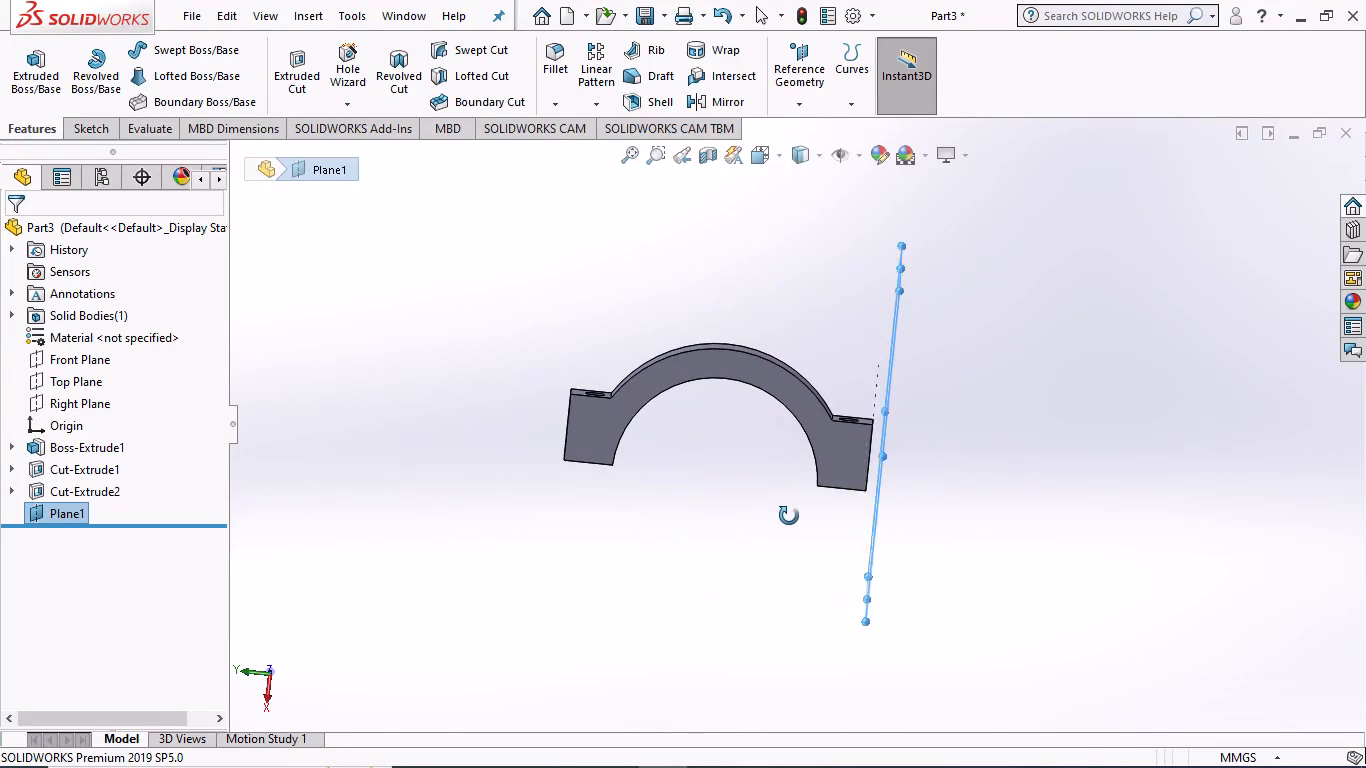
pyautogui.moveTo(789, 516); pyautogui.dragTo(792, 484, button='middle')
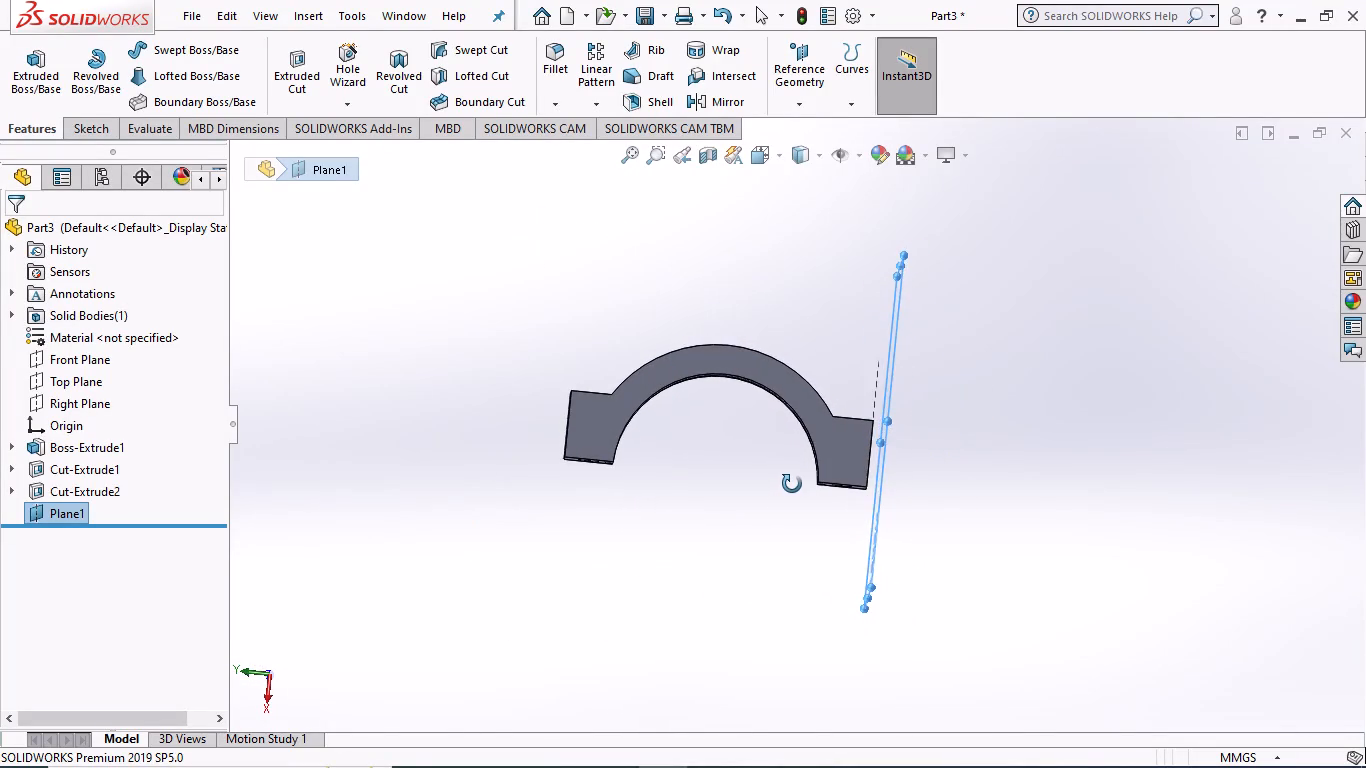
pyautogui.moveTo(792, 484); pyautogui.dragTo(741, 513, button='middle')
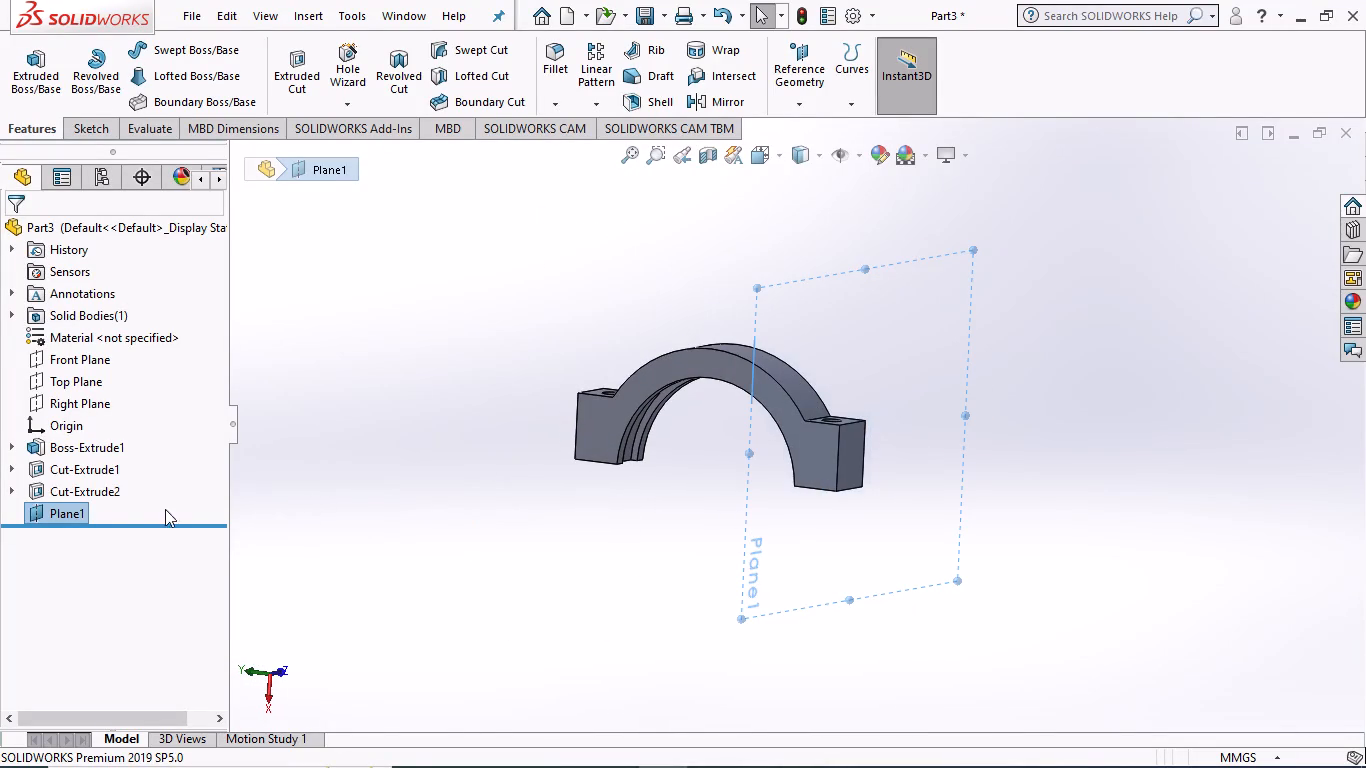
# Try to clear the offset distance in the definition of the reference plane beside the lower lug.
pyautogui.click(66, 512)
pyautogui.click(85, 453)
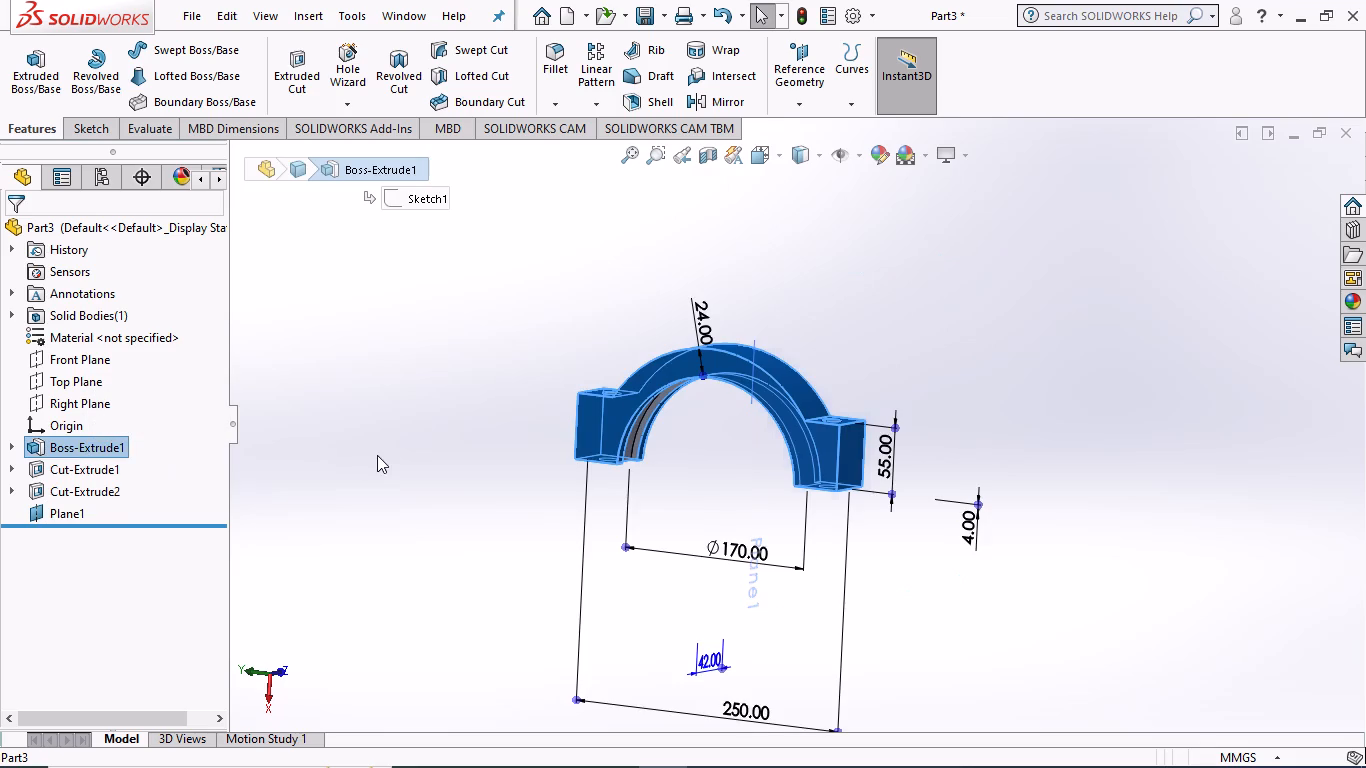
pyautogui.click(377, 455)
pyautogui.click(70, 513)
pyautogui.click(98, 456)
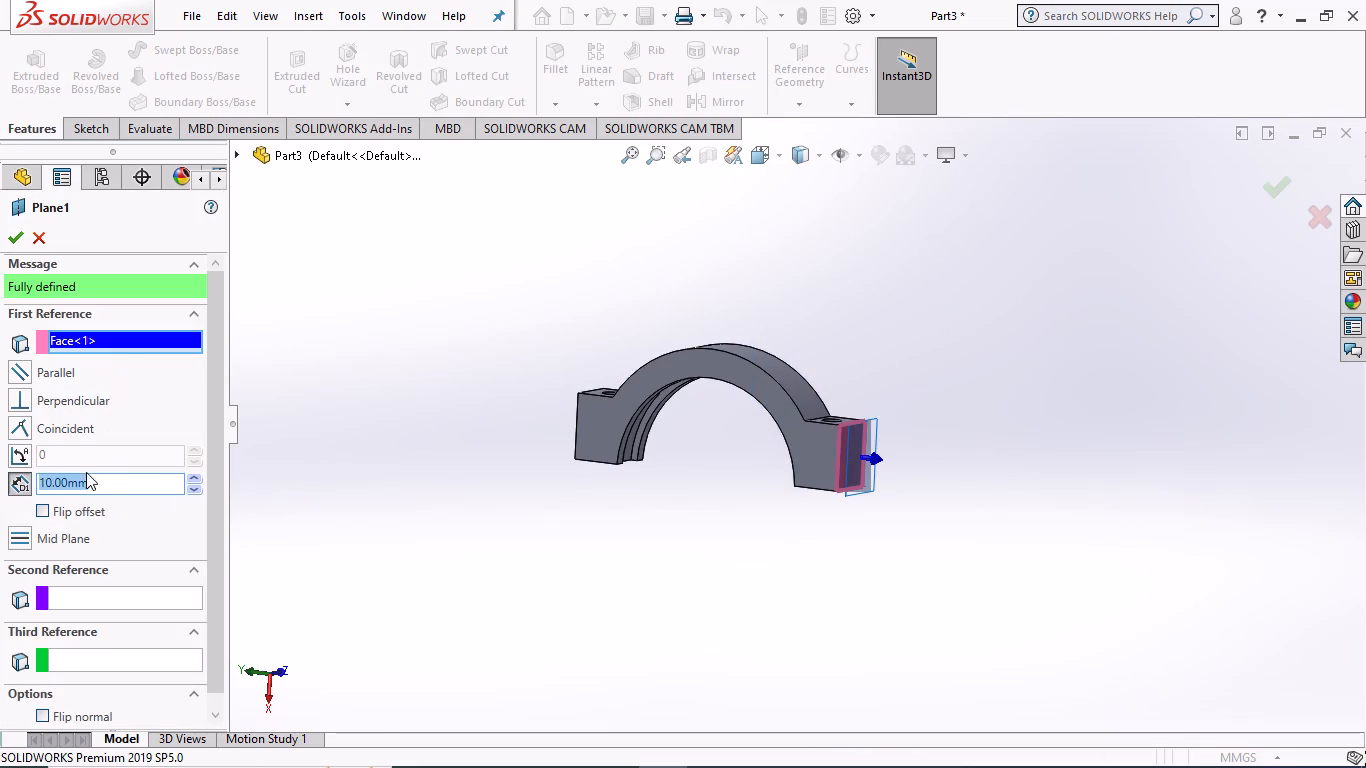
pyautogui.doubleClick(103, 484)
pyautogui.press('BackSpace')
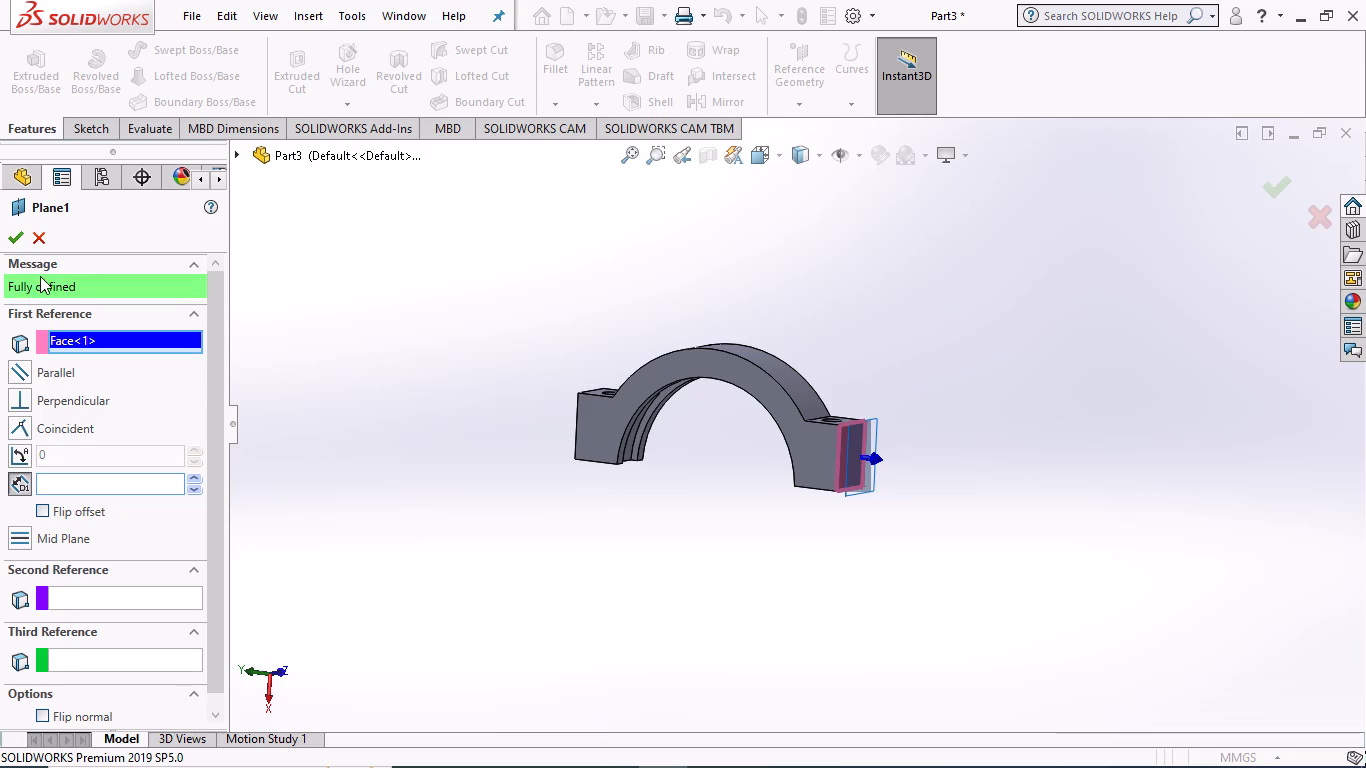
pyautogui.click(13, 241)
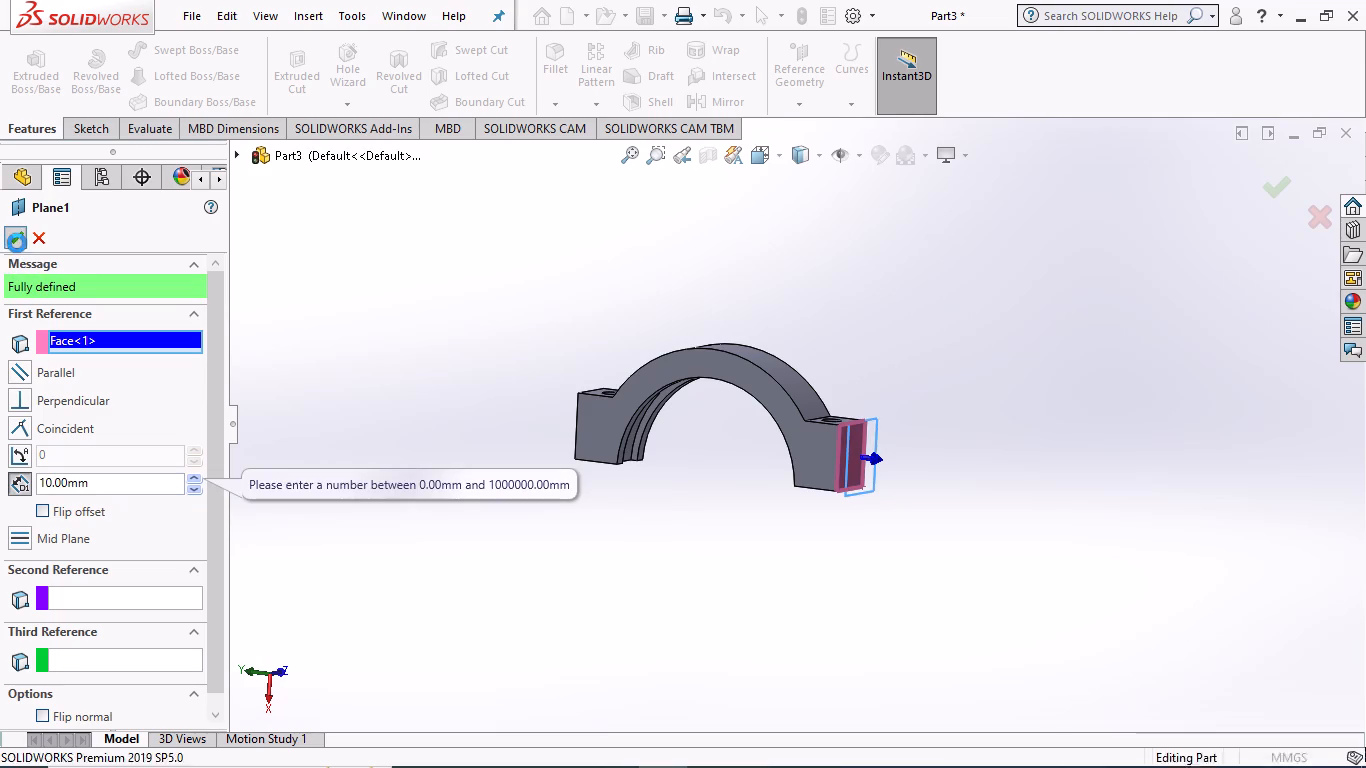
# Start a new sketch on the offset plane and face it squarely in the Bottom view.
pyautogui.moveTo(427, 423); pyautogui.dragTo(470, 404, button='middle')
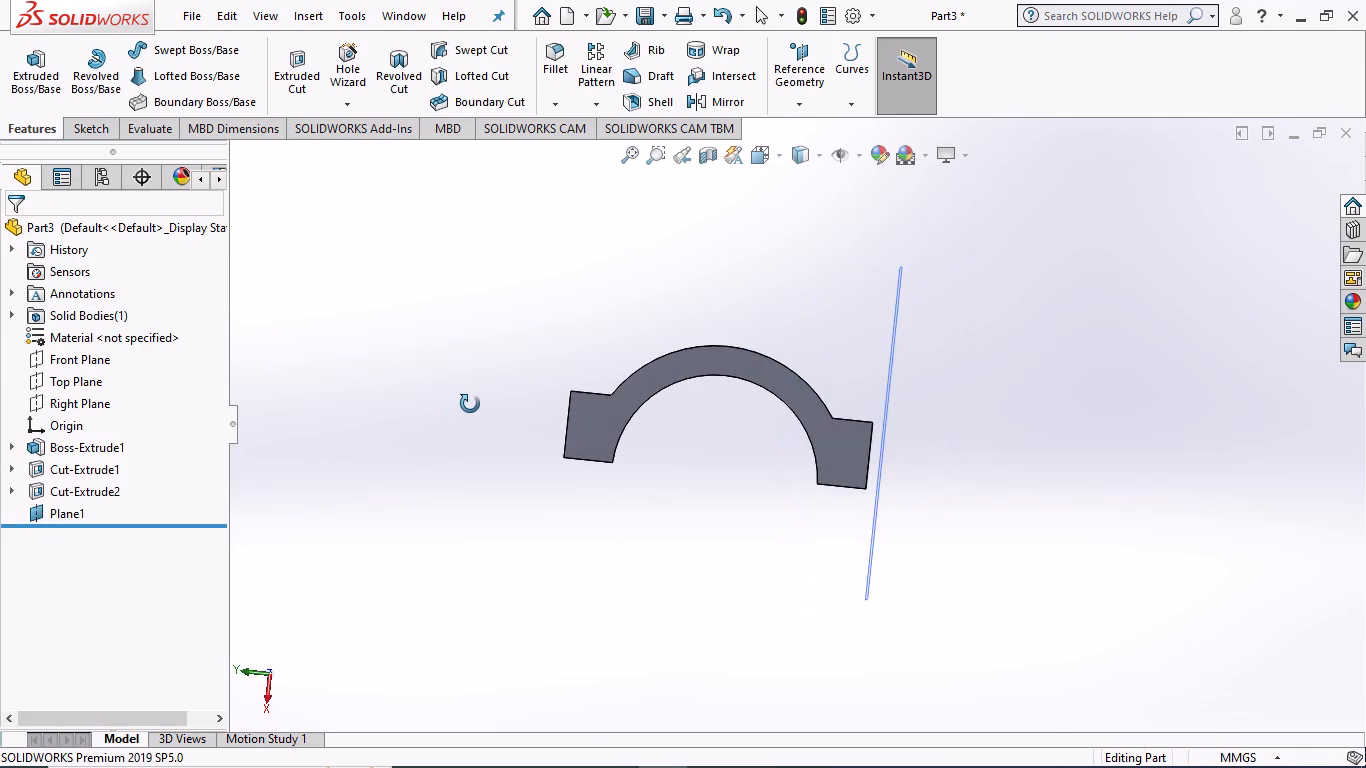
pyautogui.moveTo(470, 404); pyautogui.dragTo(476, 413, button='middle')
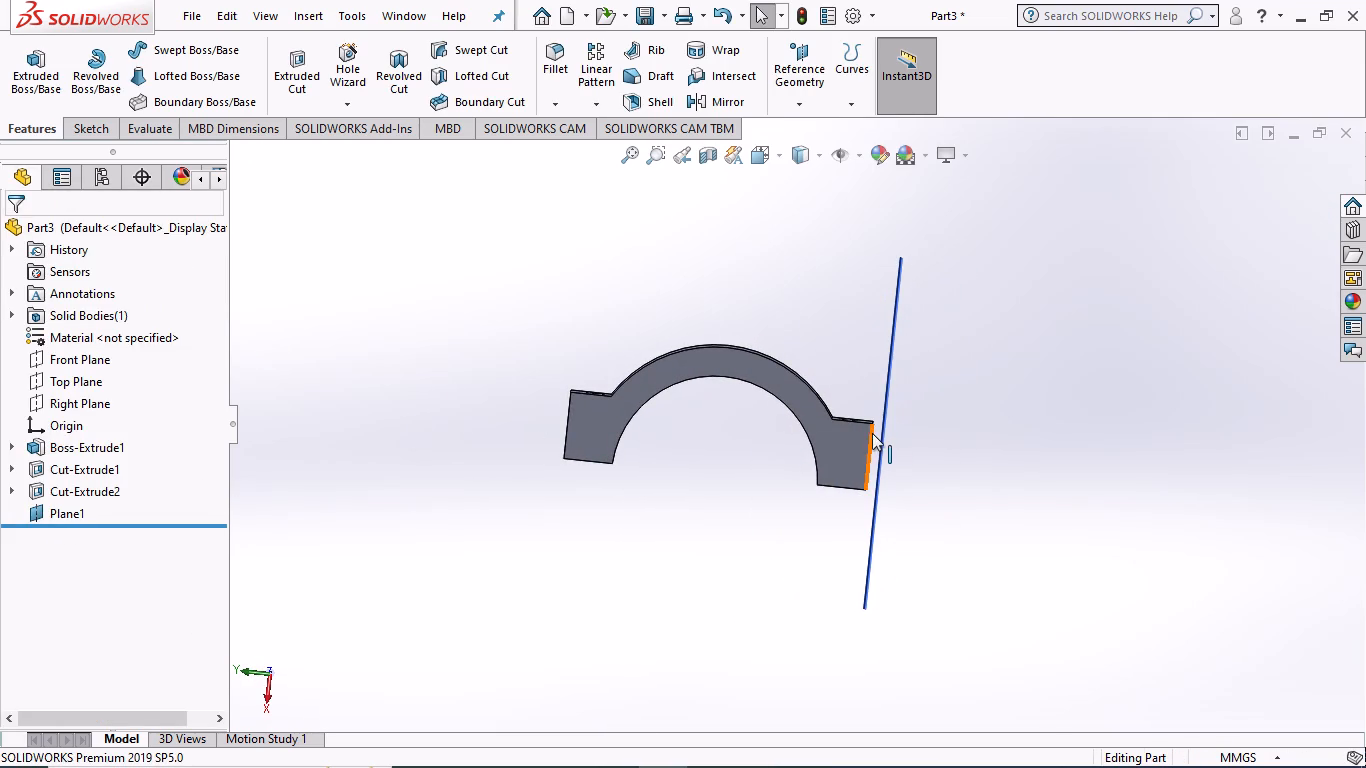
pyautogui.moveTo(997, 424); pyautogui.dragTo(722, 442, button='middle')
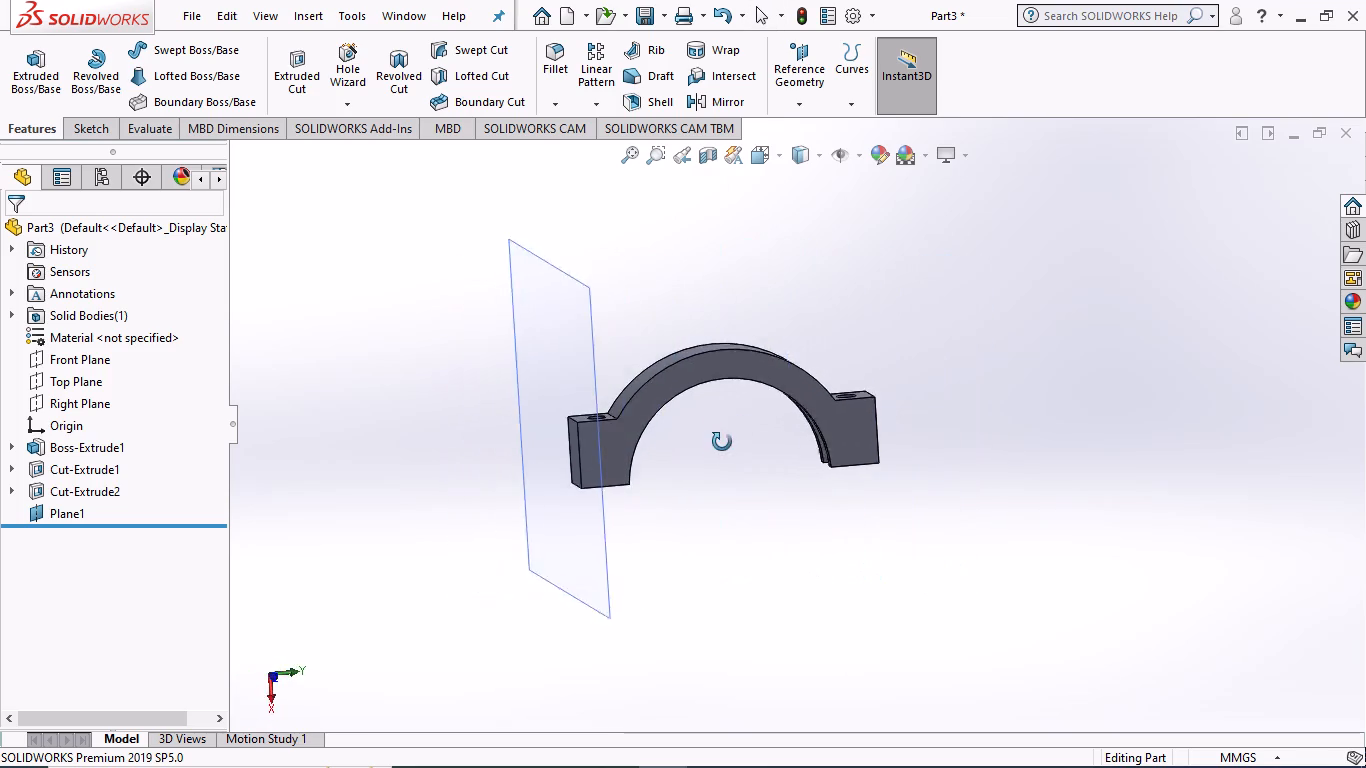
pyautogui.moveTo(722, 442); pyautogui.dragTo(985, 502, button='middle')
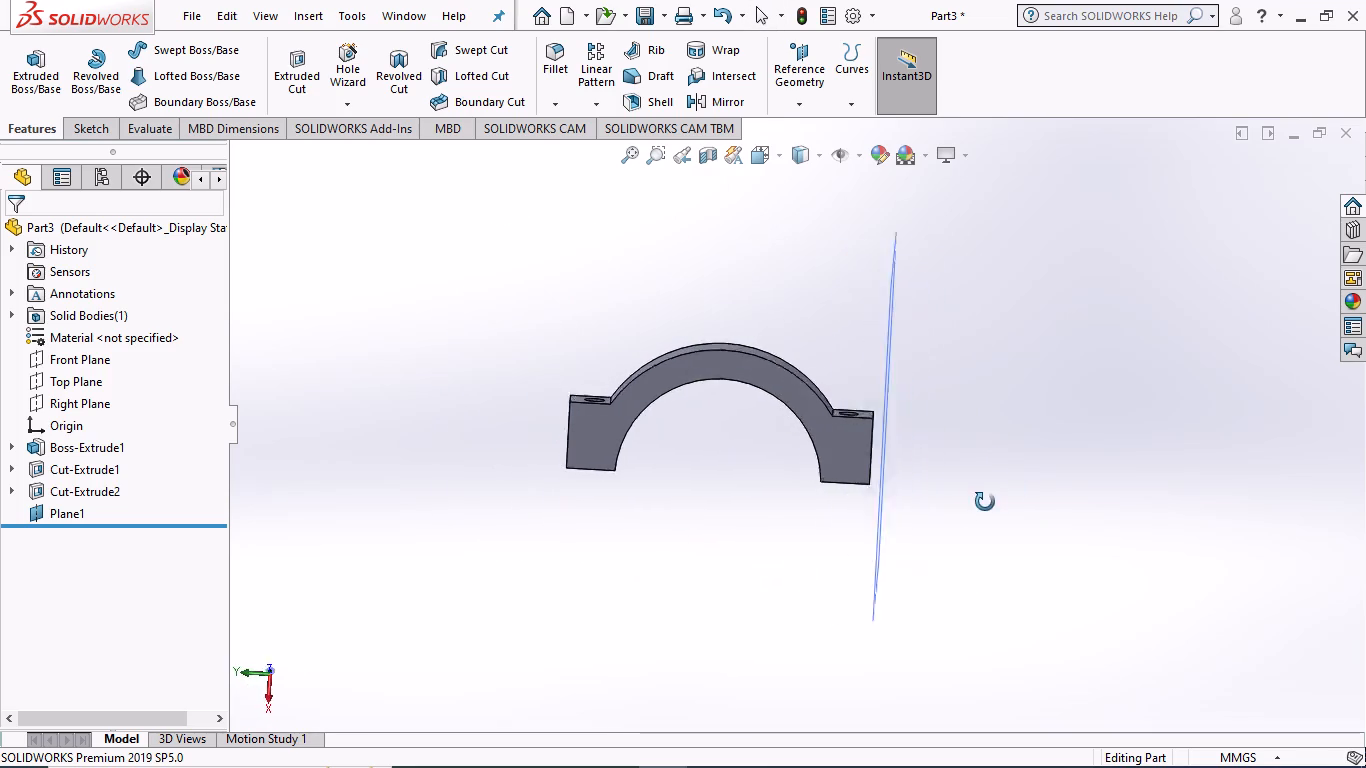
pyautogui.moveTo(985, 502); pyautogui.dragTo(809, 537, button='middle')
pyautogui.click(502, 347)
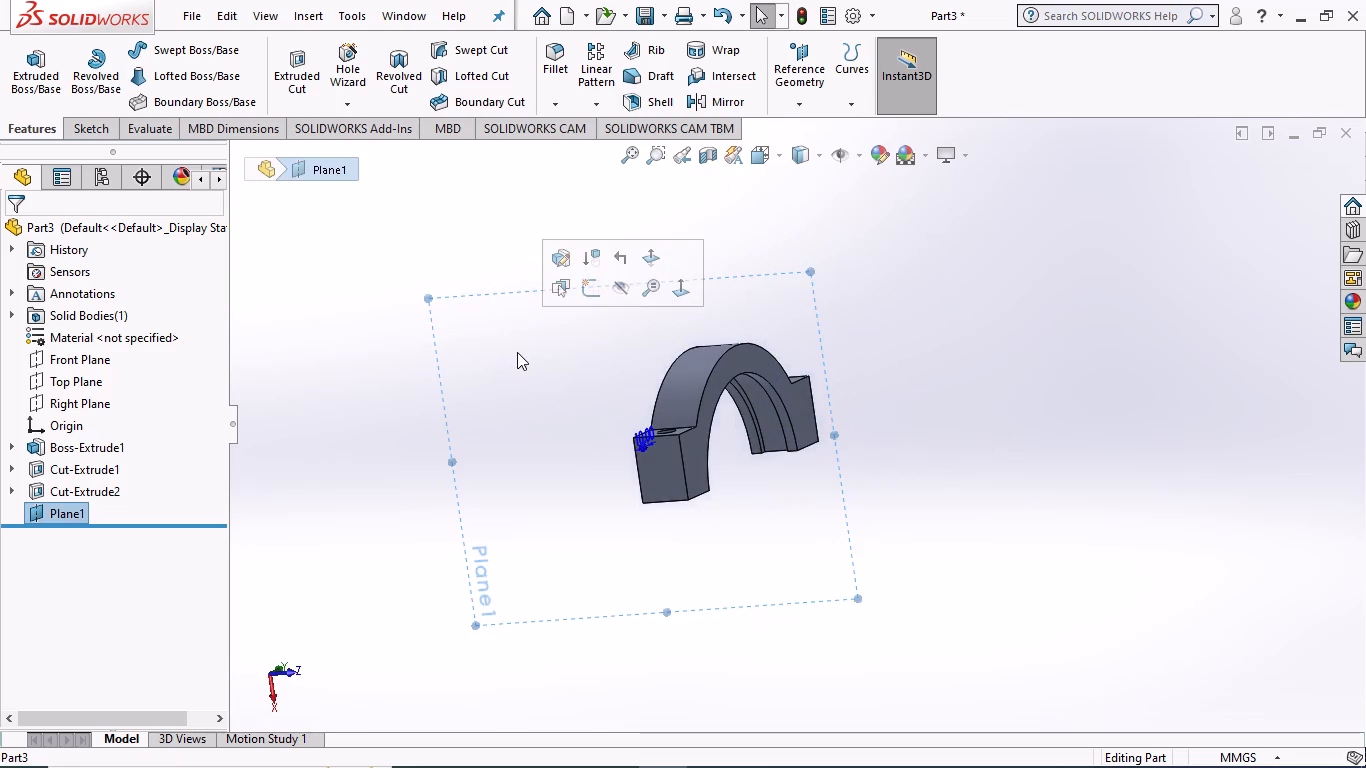
pyautogui.click(587, 290)
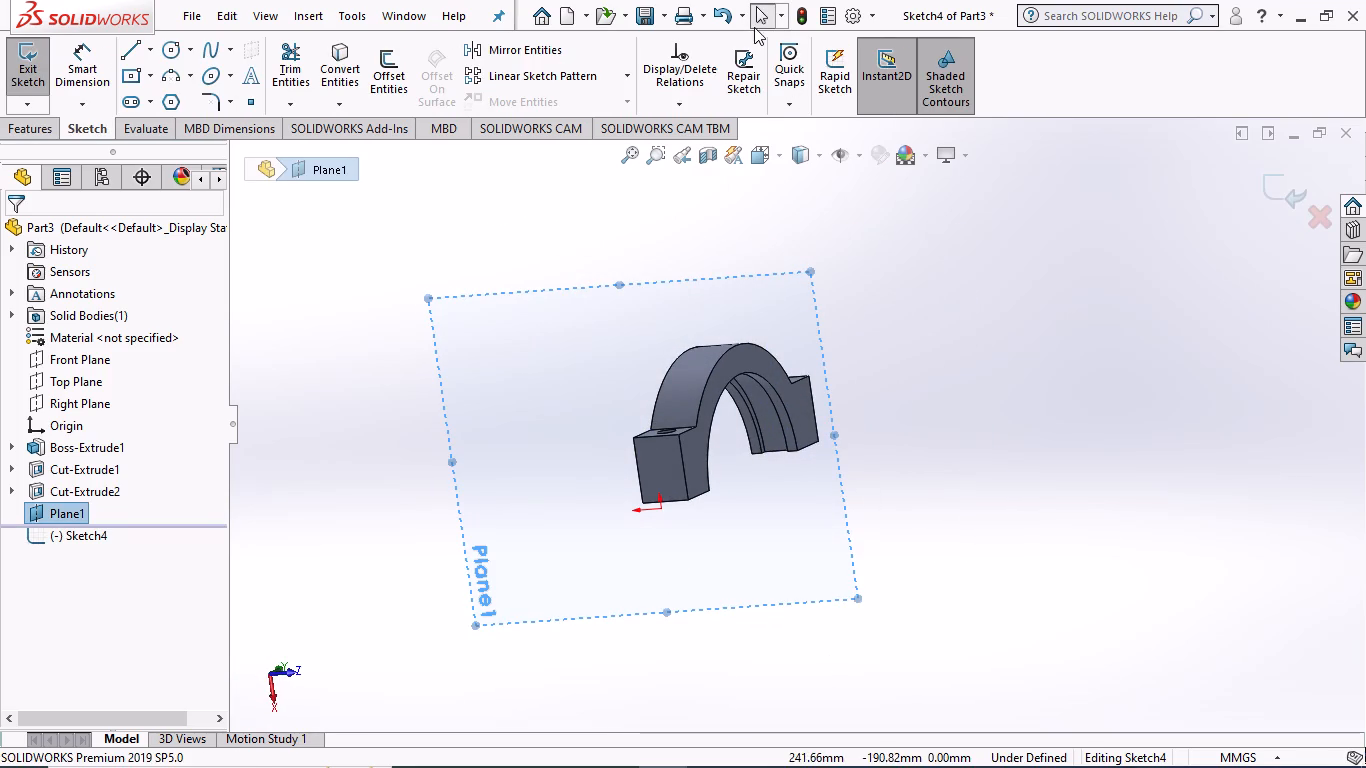
pyautogui.click(758, 152)
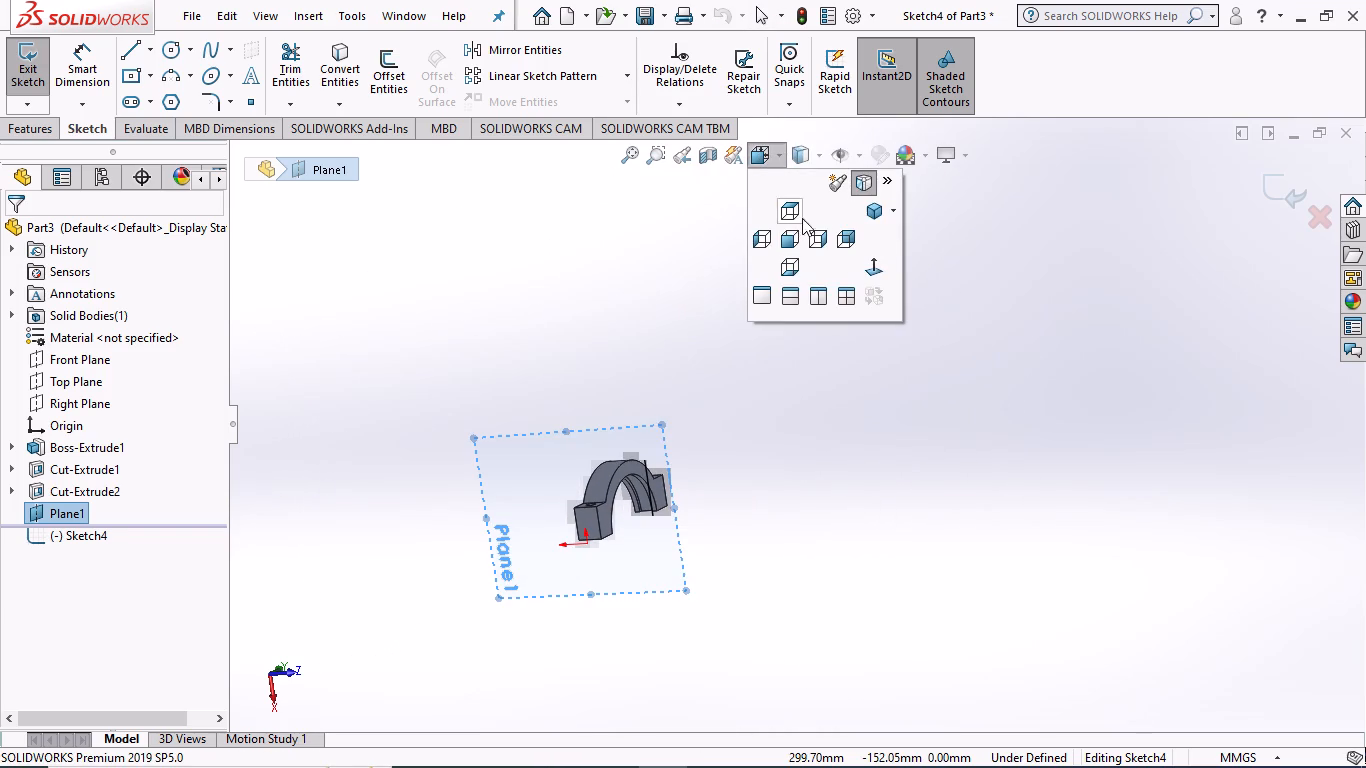
pyautogui.click(824, 237)
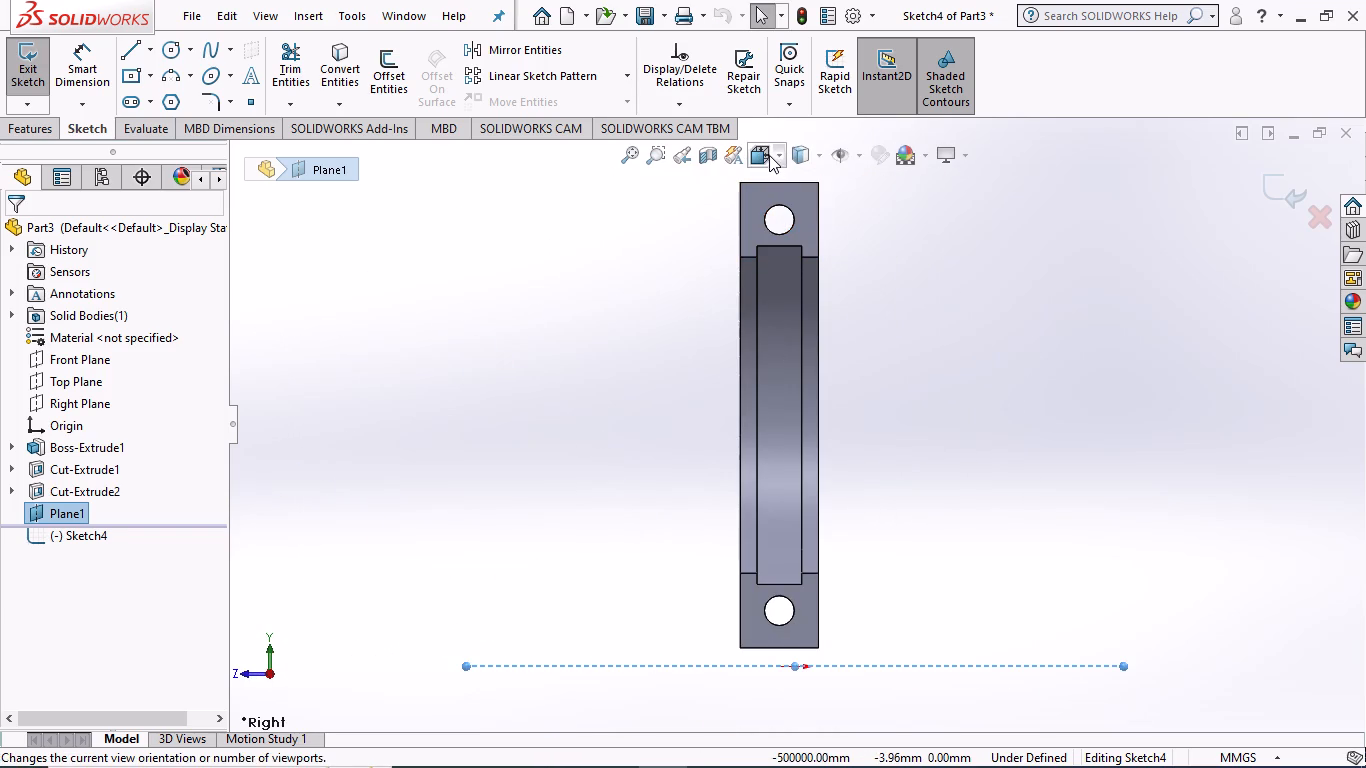
pyautogui.click(768, 154)
pyautogui.click(797, 206)
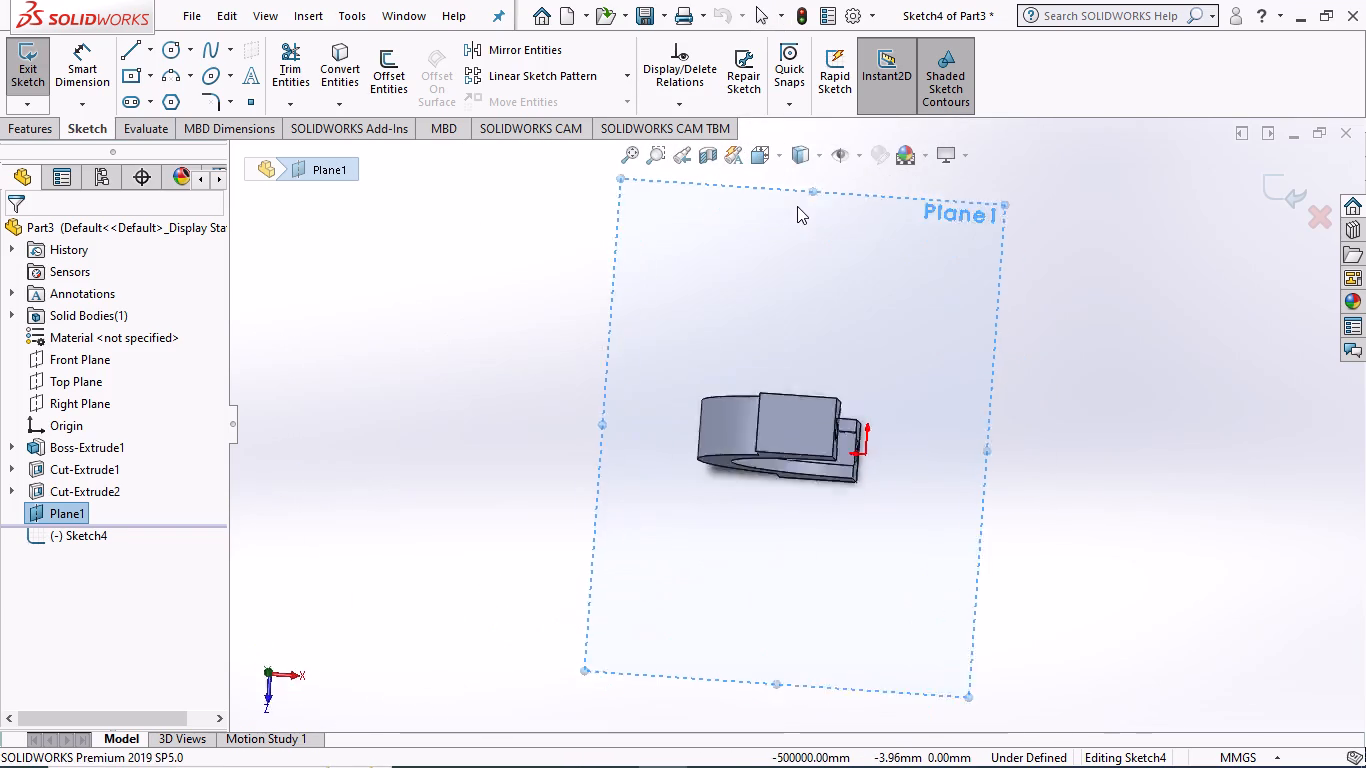
pyautogui.click(763, 159)
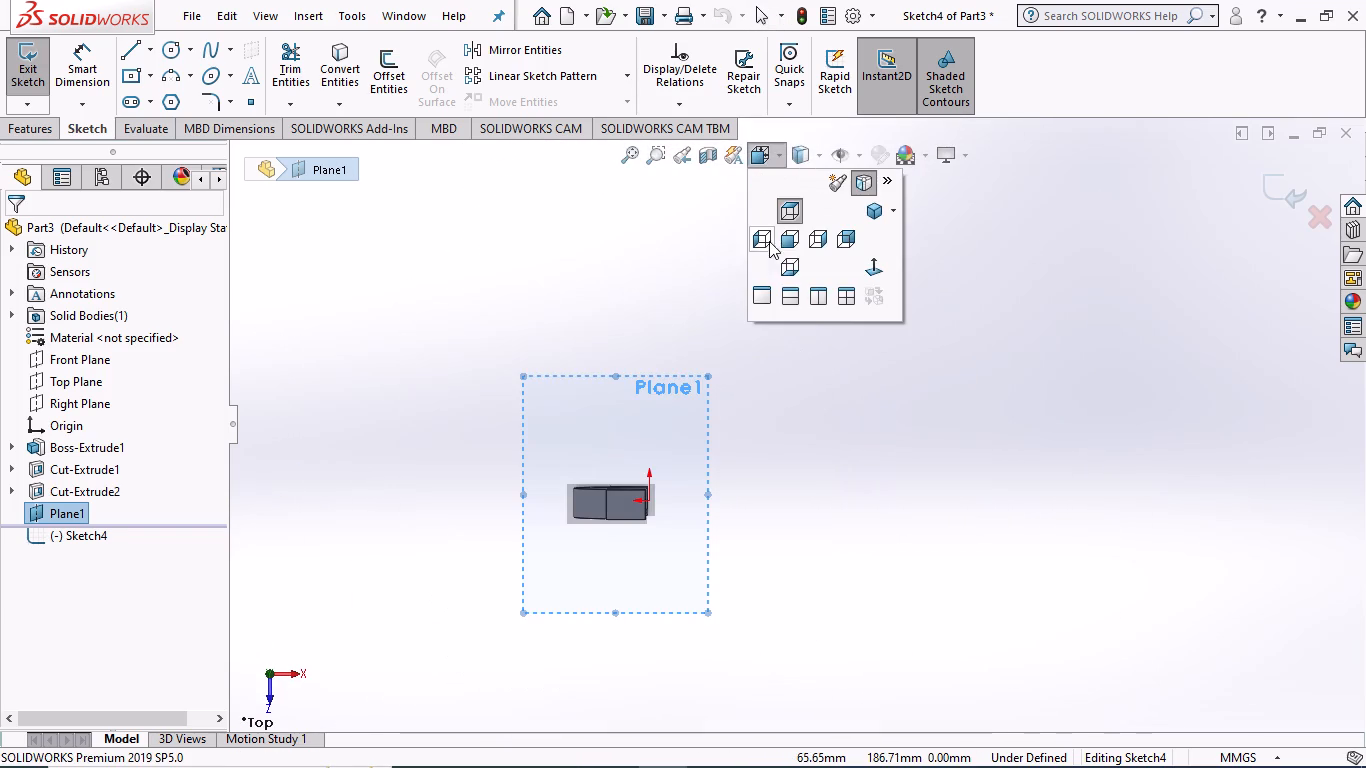
pyautogui.click(782, 266)
pyautogui.scroll(1, 826, 381)
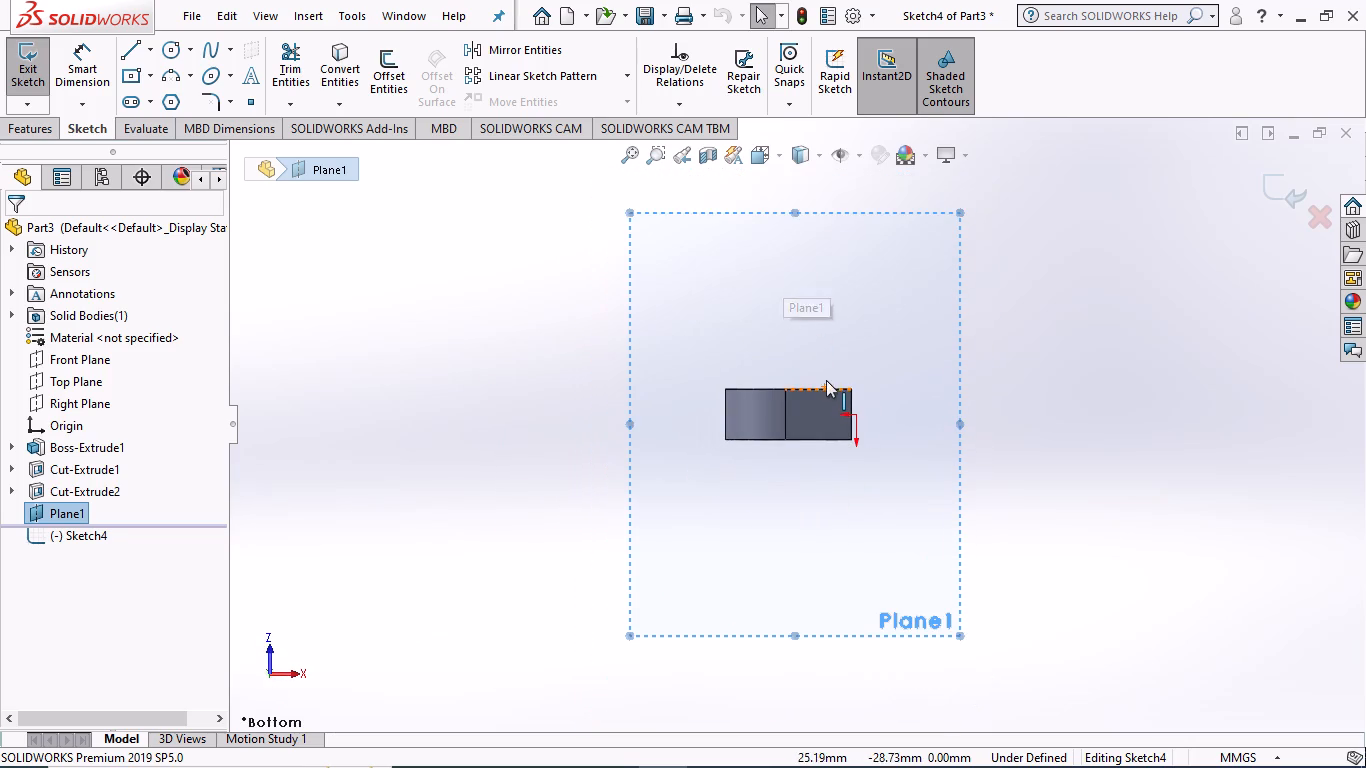
pyautogui.moveTo(540, 360); pyautogui.dragTo(554, 323, button='middle')
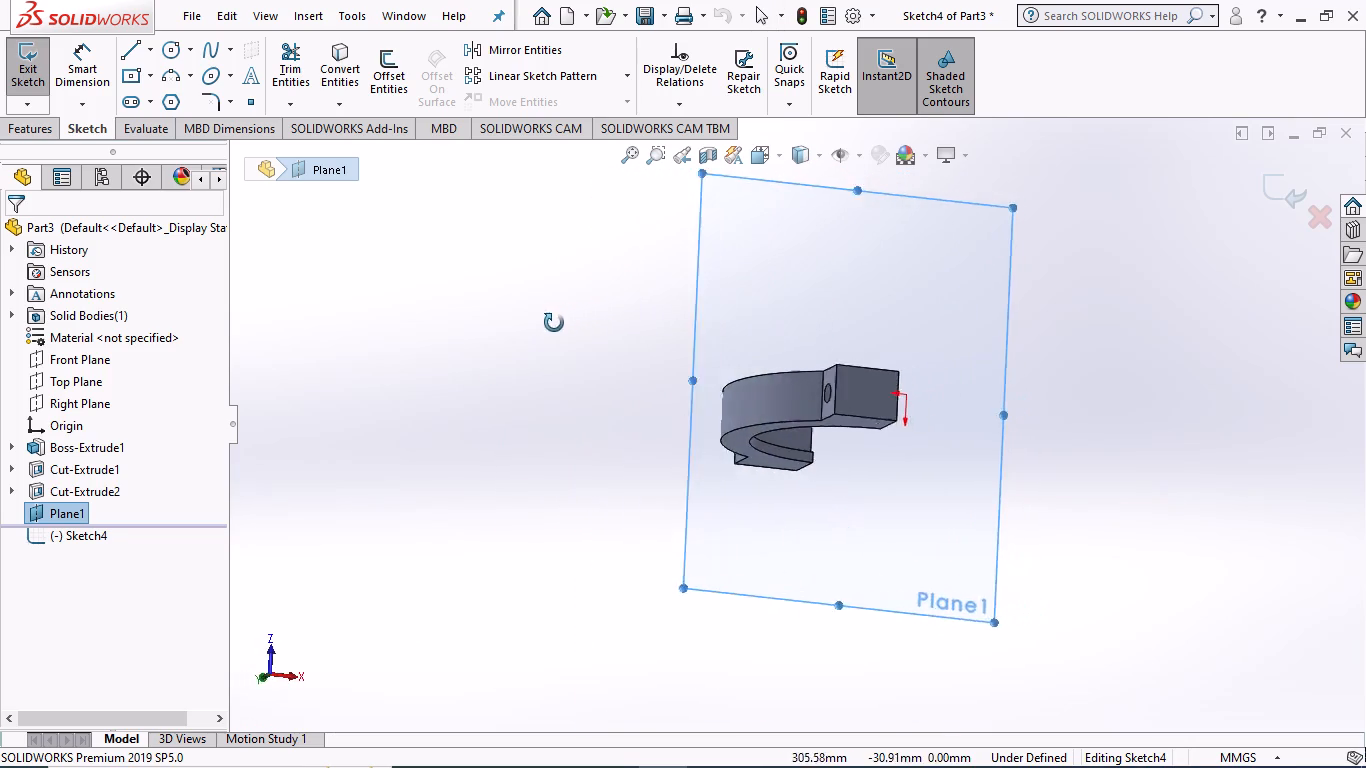
pyautogui.moveTo(554, 323); pyautogui.dragTo(551, 349, button='middle')
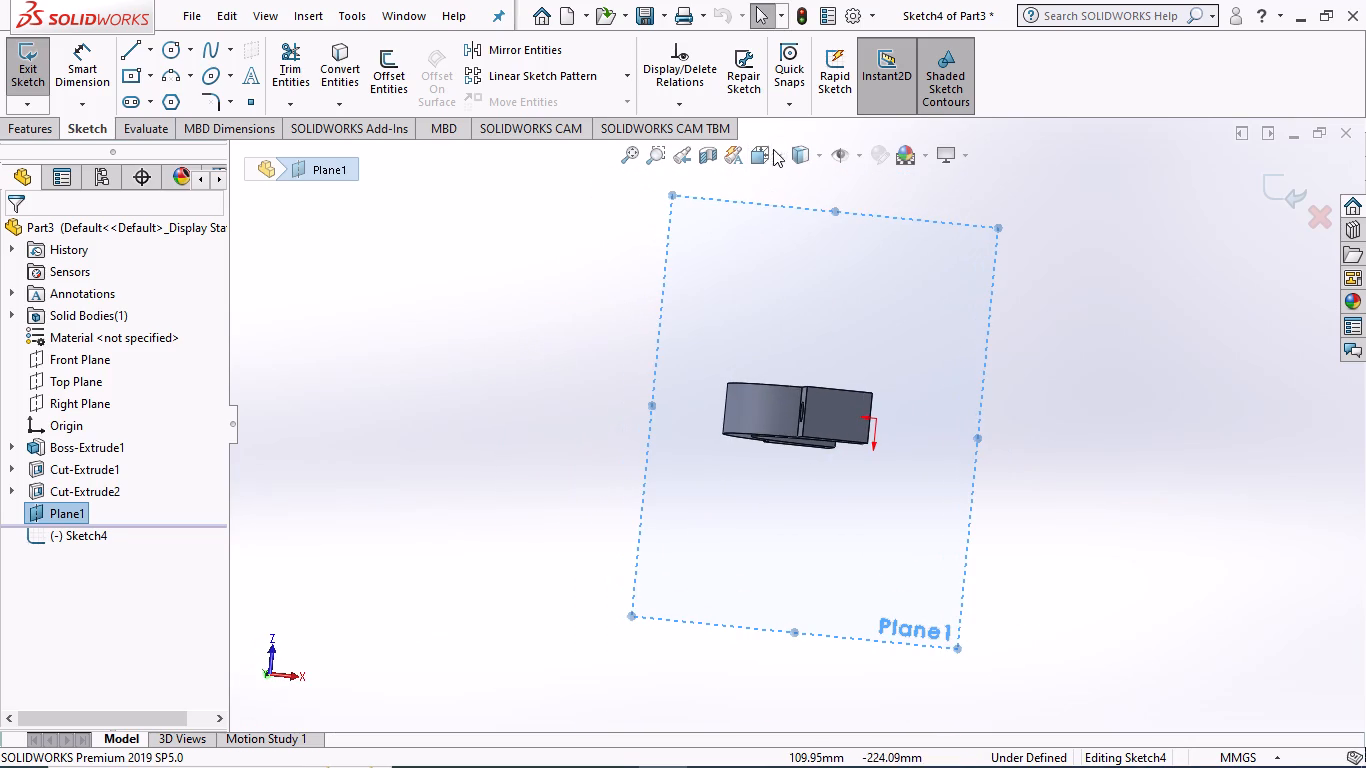
pyautogui.click(764, 155)
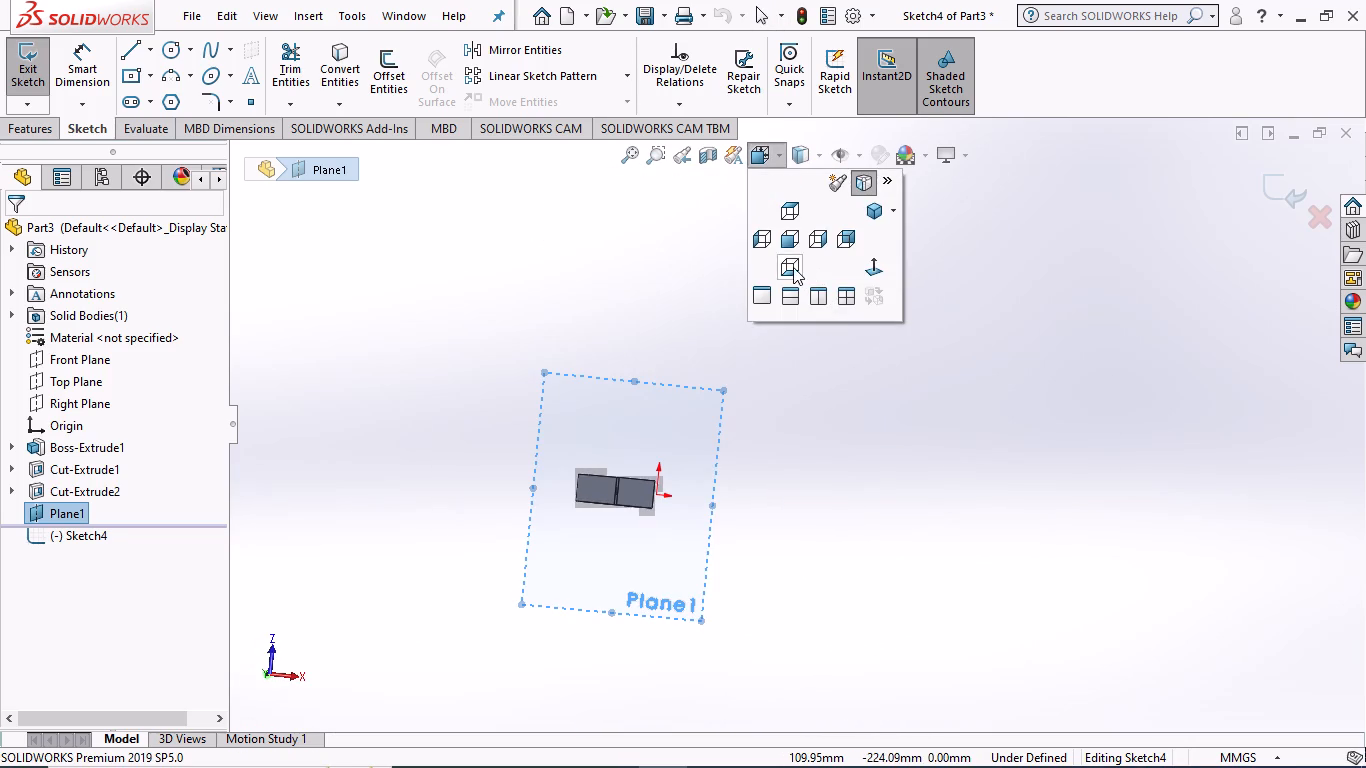
pyautogui.click(793, 267)
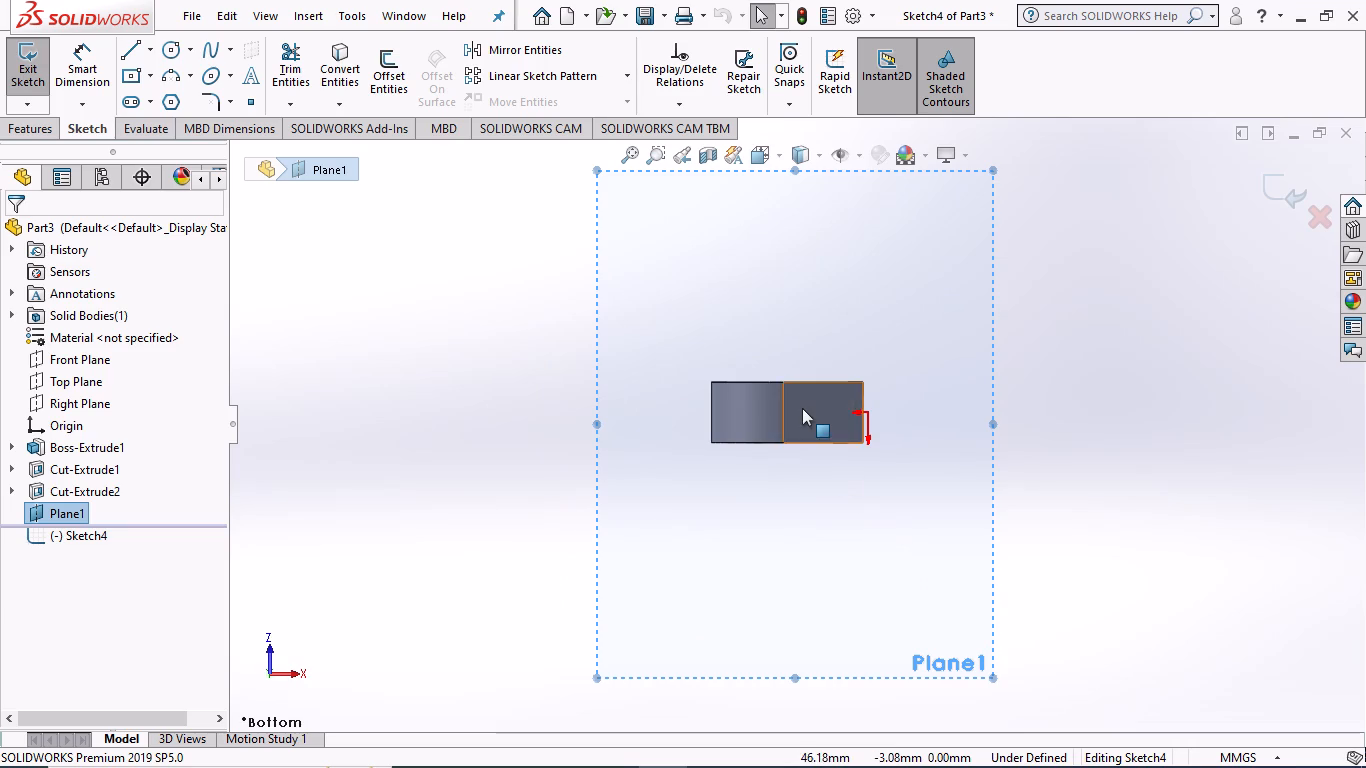
pyautogui.scroll(-4, 802, 408)
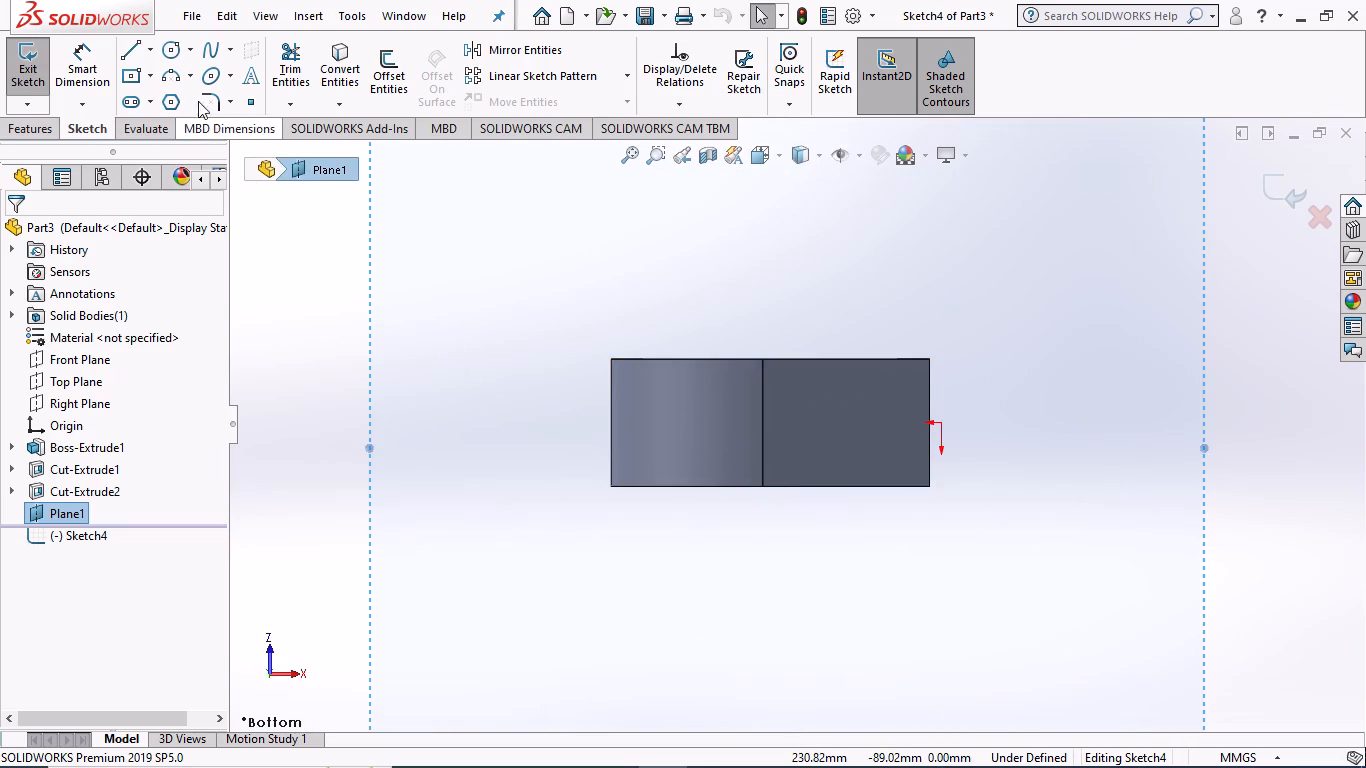
# Sketch a circle of about 8.7 mm radius over the half-ring's arched portion, centred about 78 mm from the origin and level with it.
pyautogui.click(167, 51)
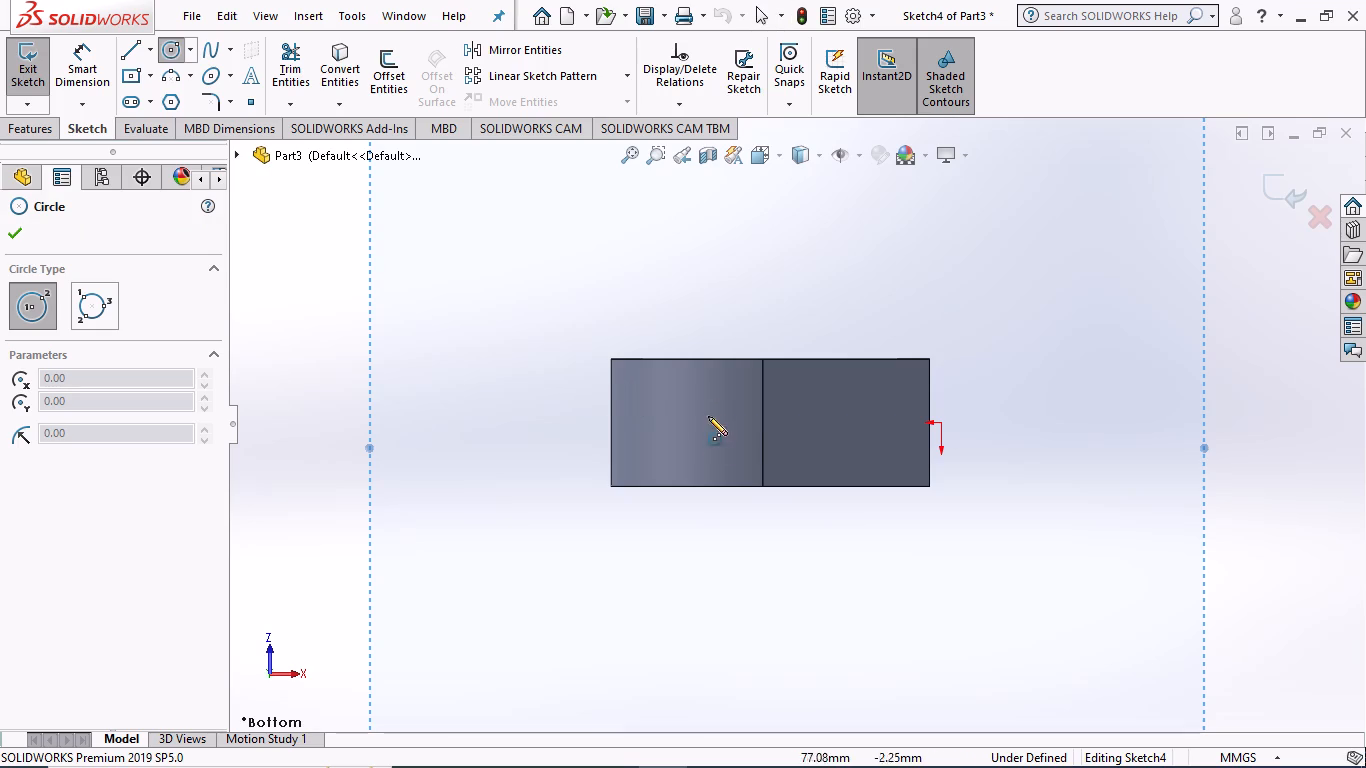
pyautogui.click(705, 424)
pyautogui.click(723, 442)
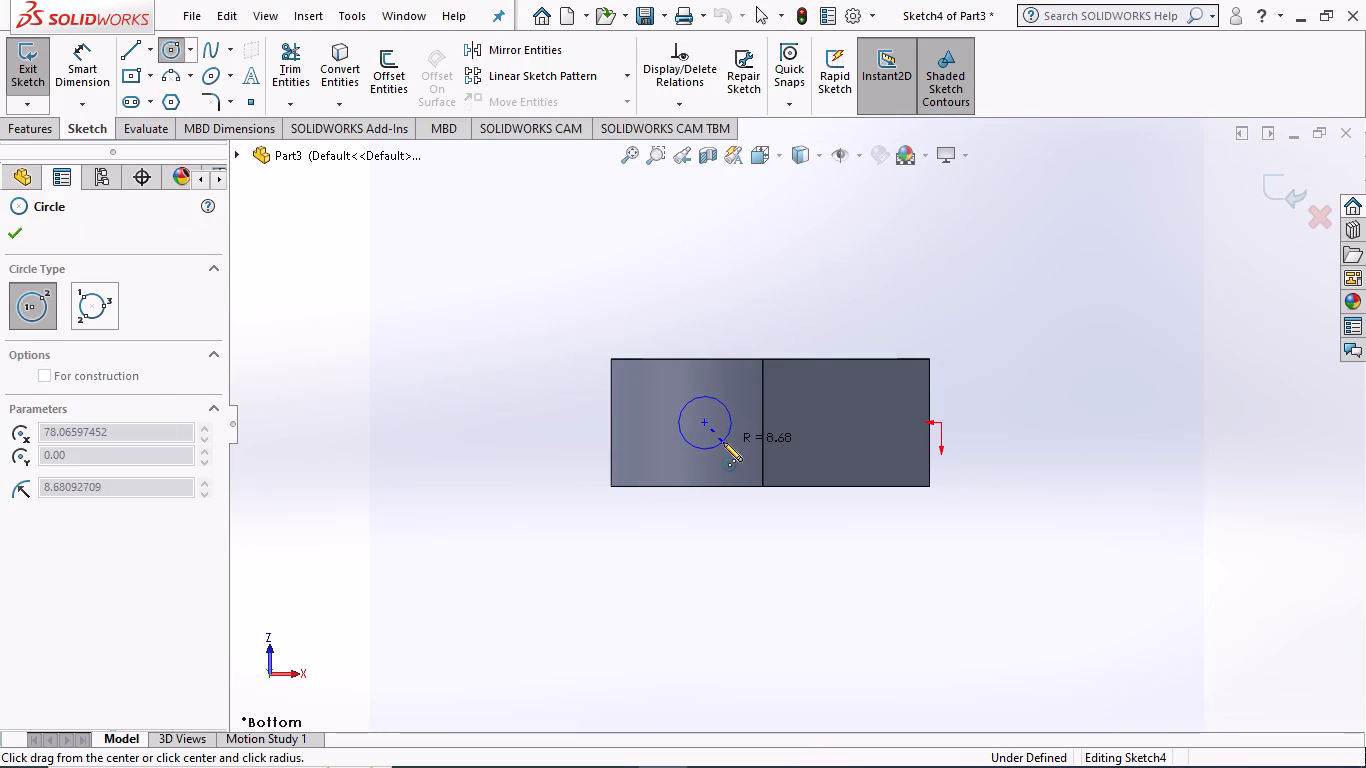
pyautogui.press('Escape')
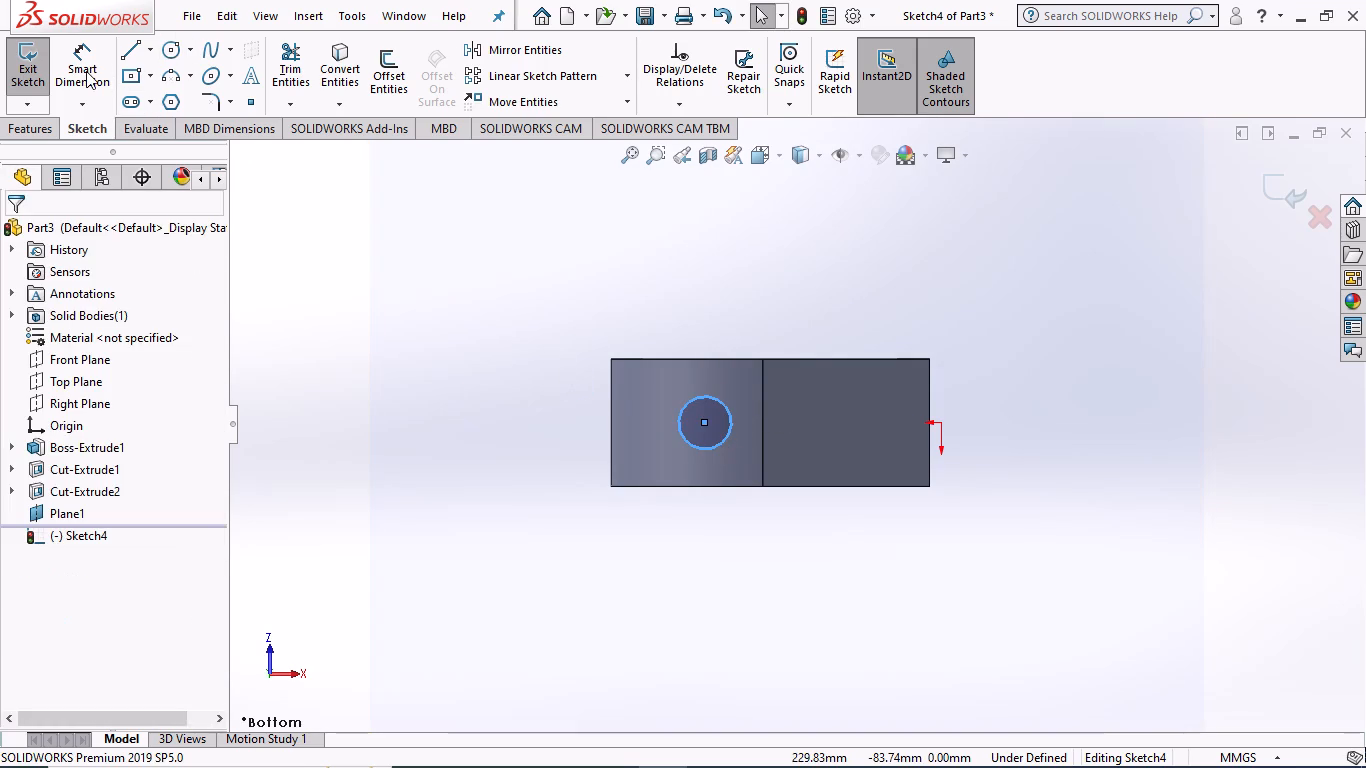
# Dimension the circle over the half-ring's arched portion to a diameter of 20 mm.
pyautogui.click(86, 71)
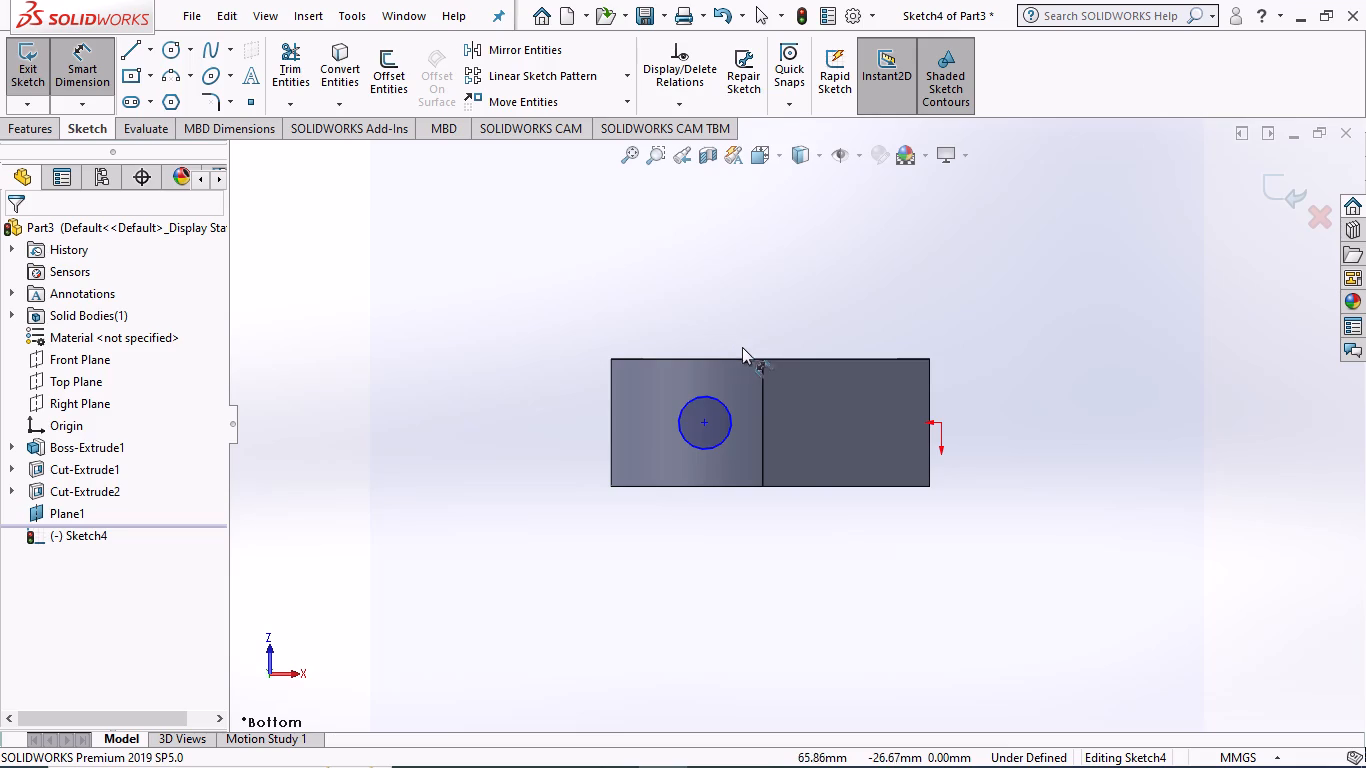
pyautogui.click(696, 396)
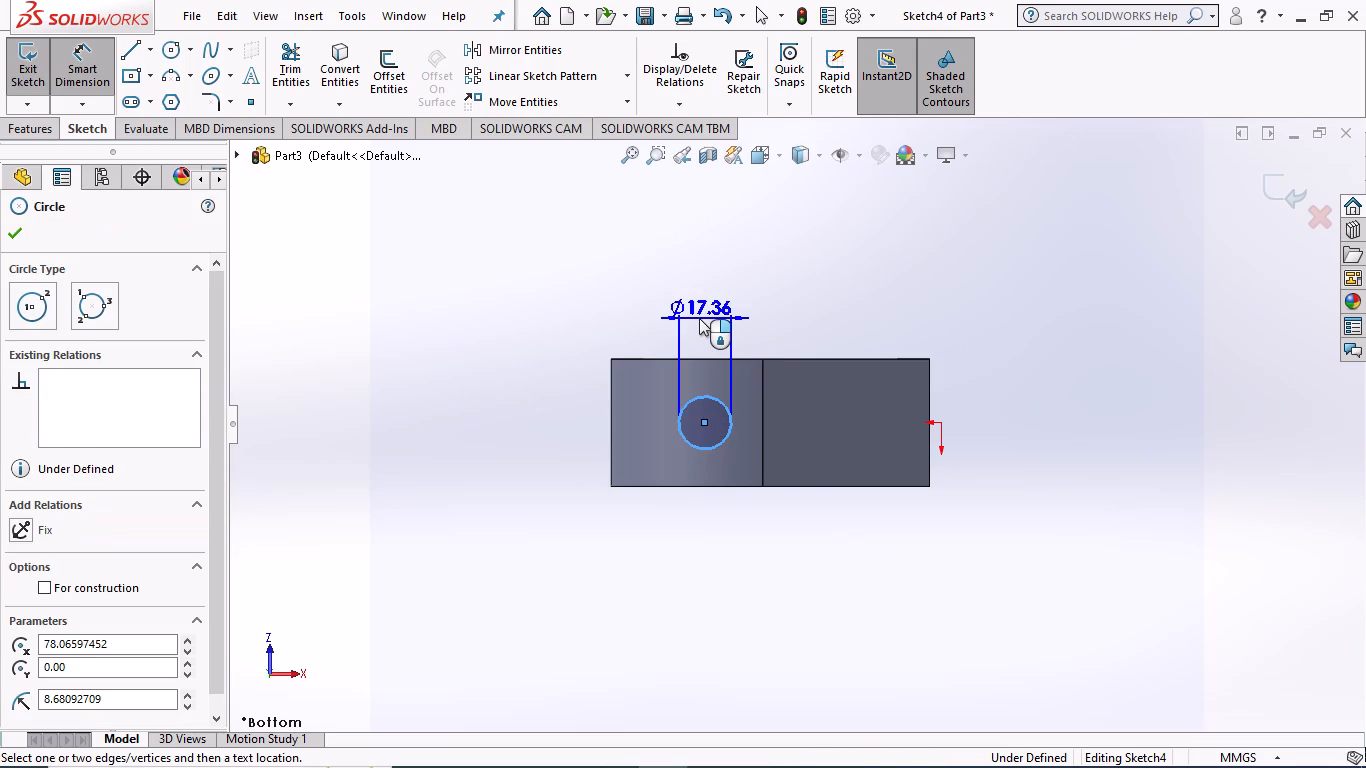
pyautogui.click(699, 318)
pyautogui.press('a')
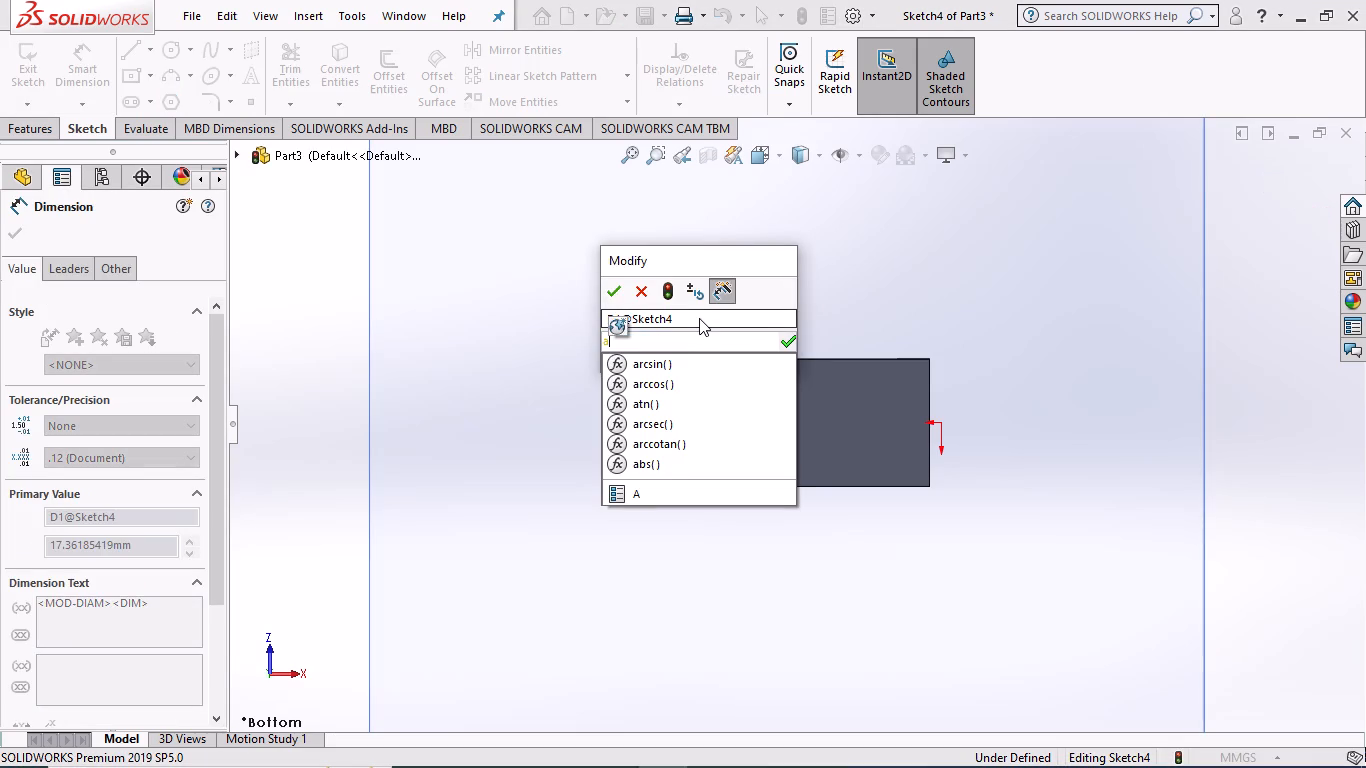
pyautogui.press('BackSpace')
pyautogui.write('20')
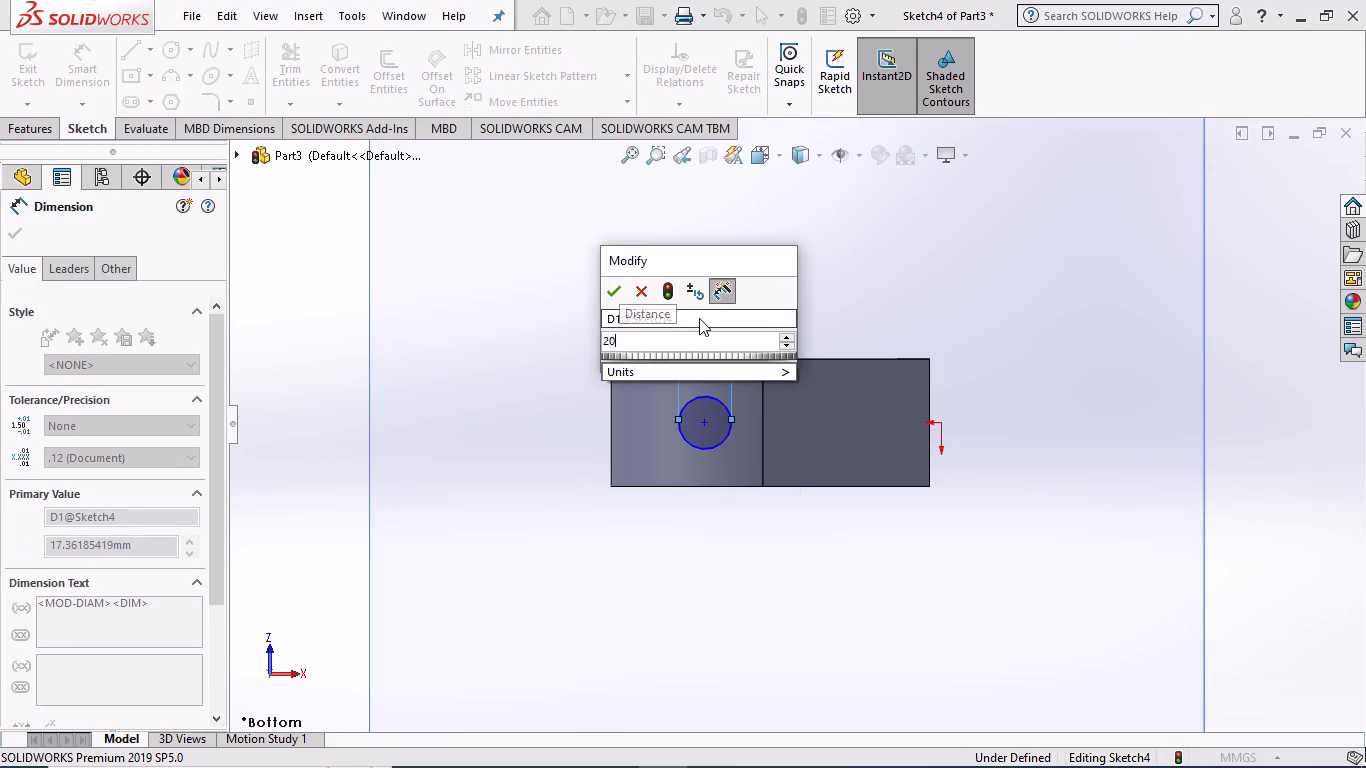
pyautogui.press('Return')
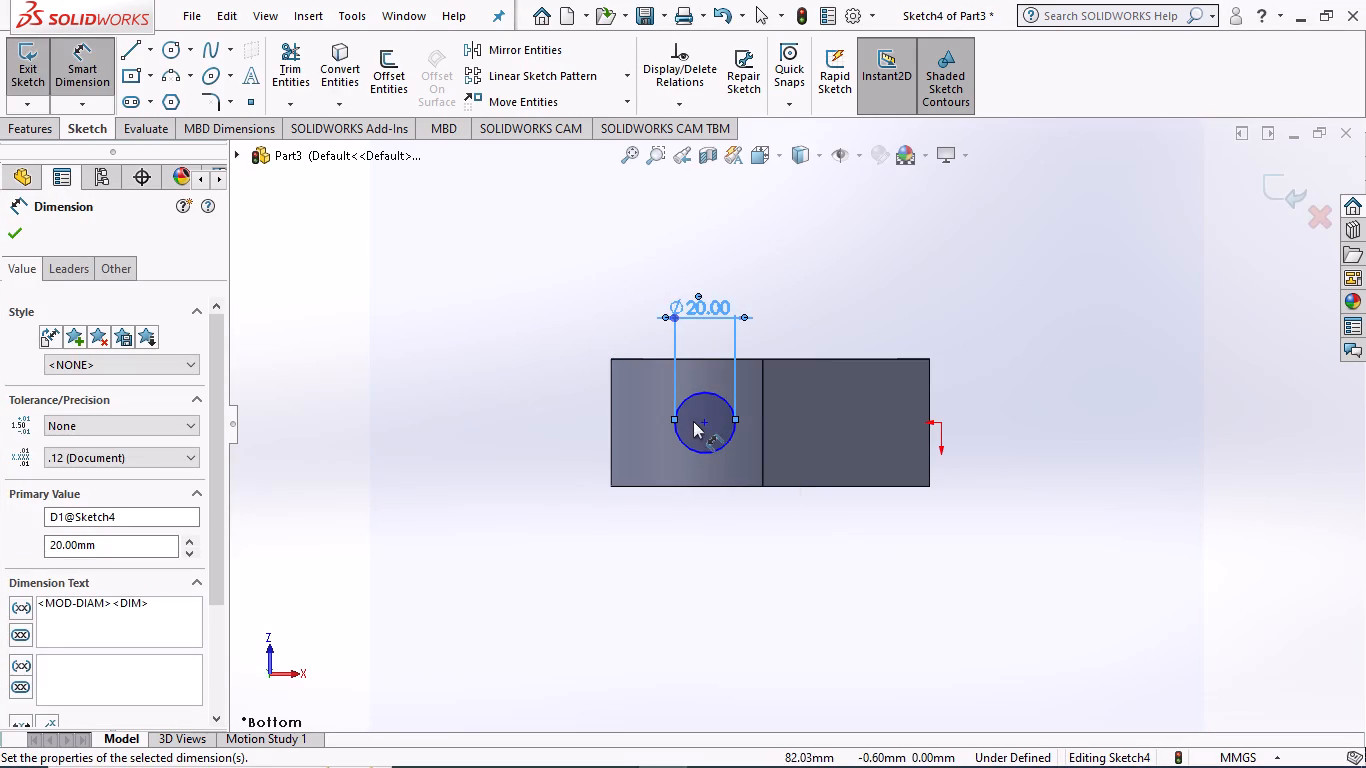
pyautogui.click(705, 421)
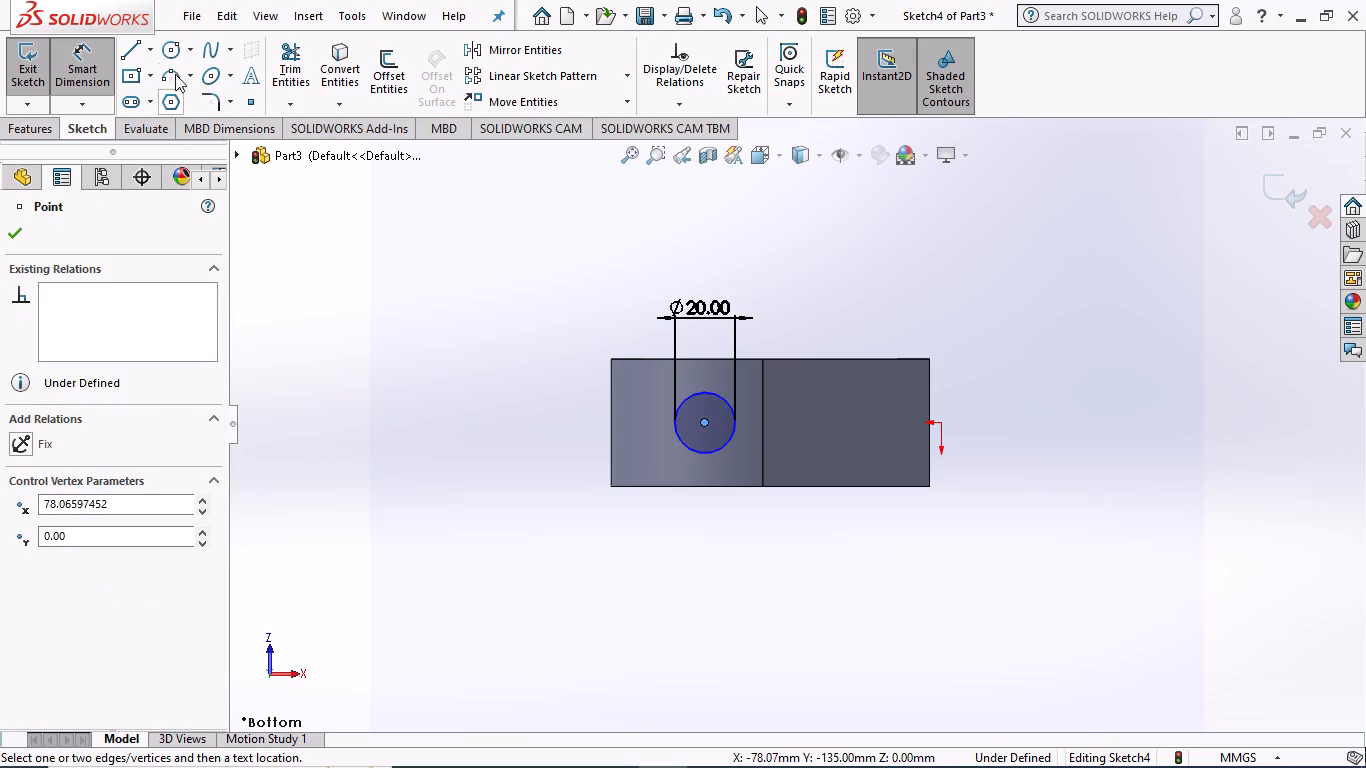
# Sketch a smaller circle with a 6 mm radius, concentric with the 20 mm circle.
pyautogui.click(176, 47)
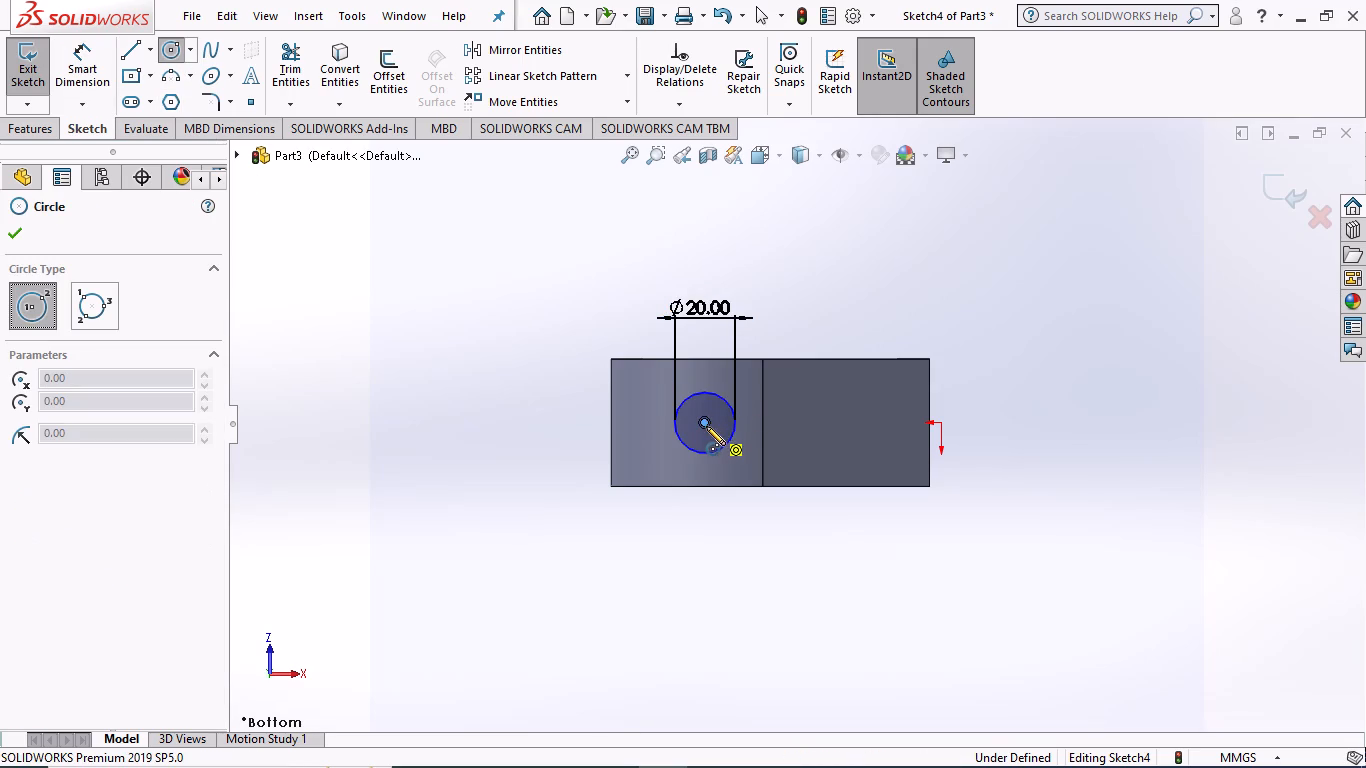
pyautogui.click(706, 426)
pyautogui.click(719, 426)
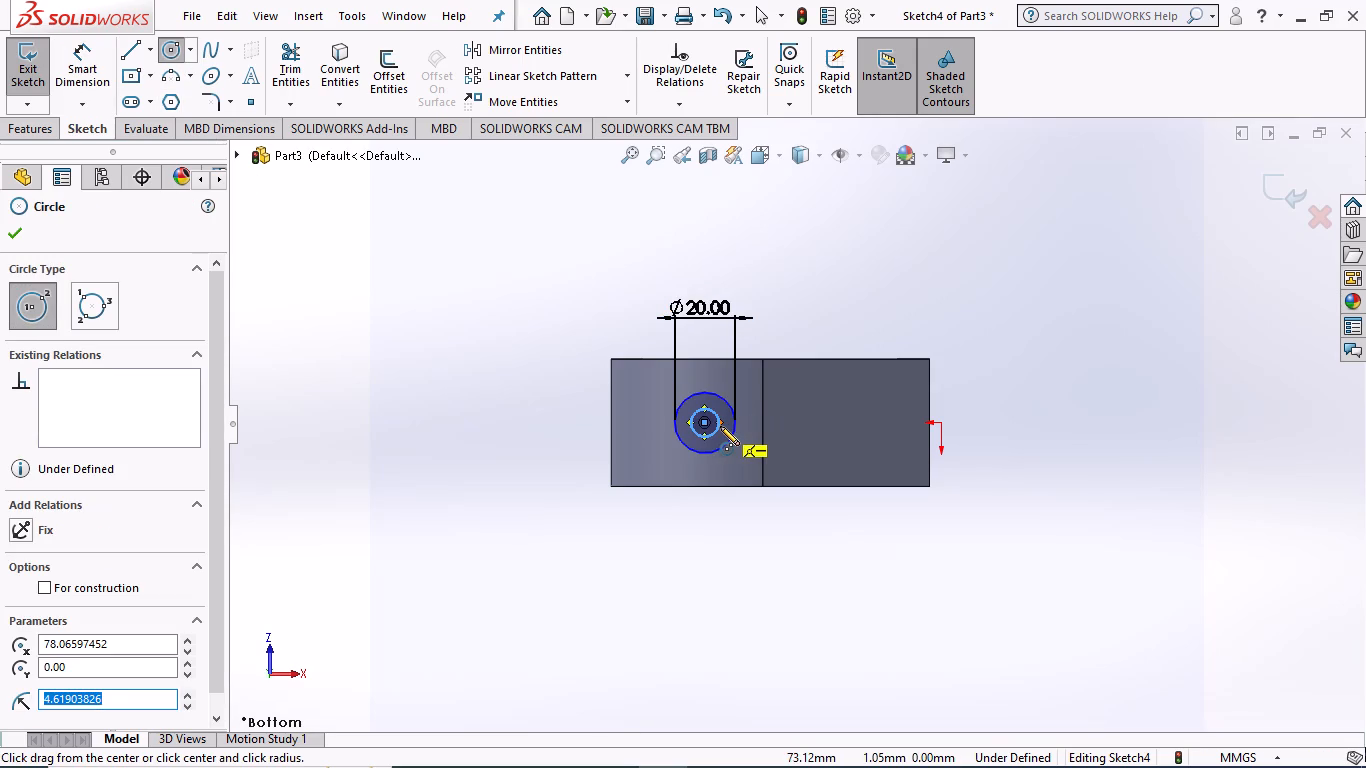
pyautogui.press('6')
pyautogui.press('Return')
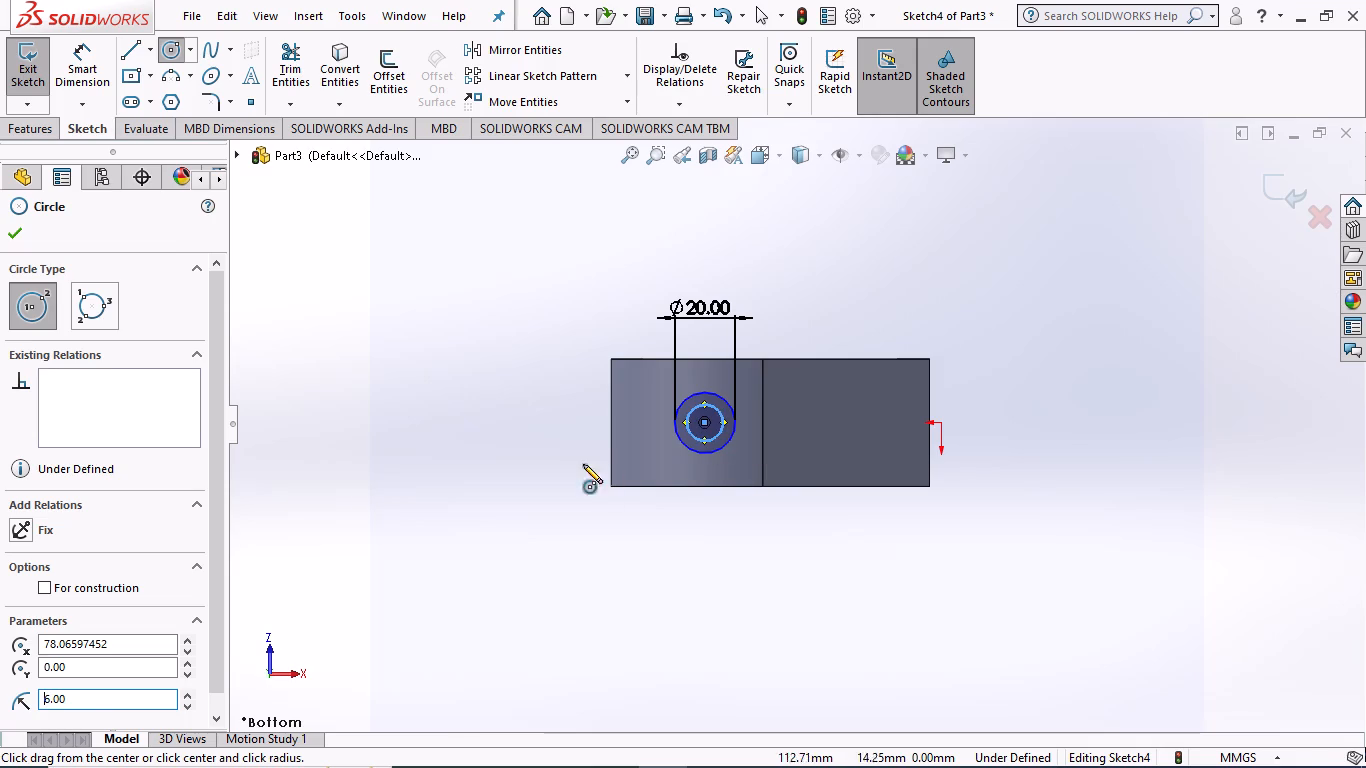
# Dimension the inner concentric circle to a diameter of 6 mm.
pyautogui.click(92, 75)
pyautogui.click(717, 430)
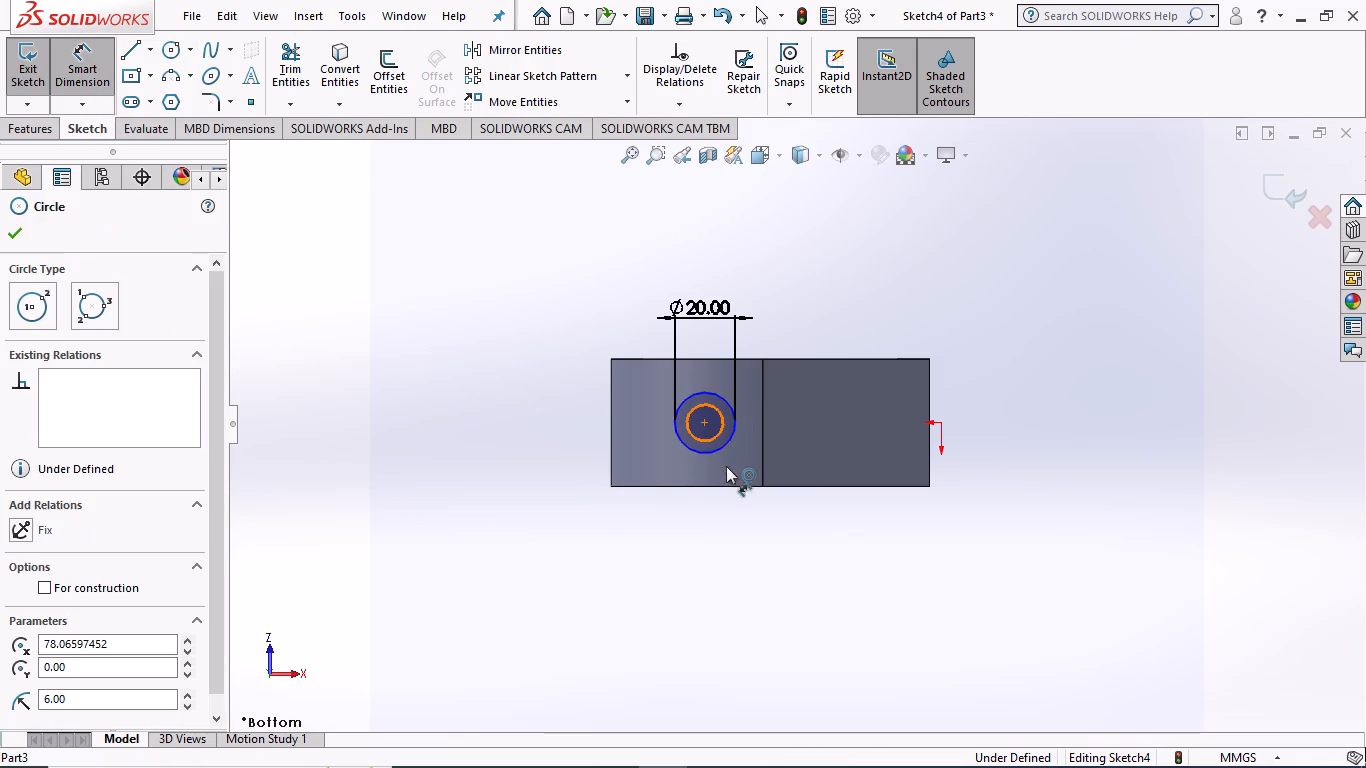
pyautogui.click(714, 516)
pyautogui.press('6')
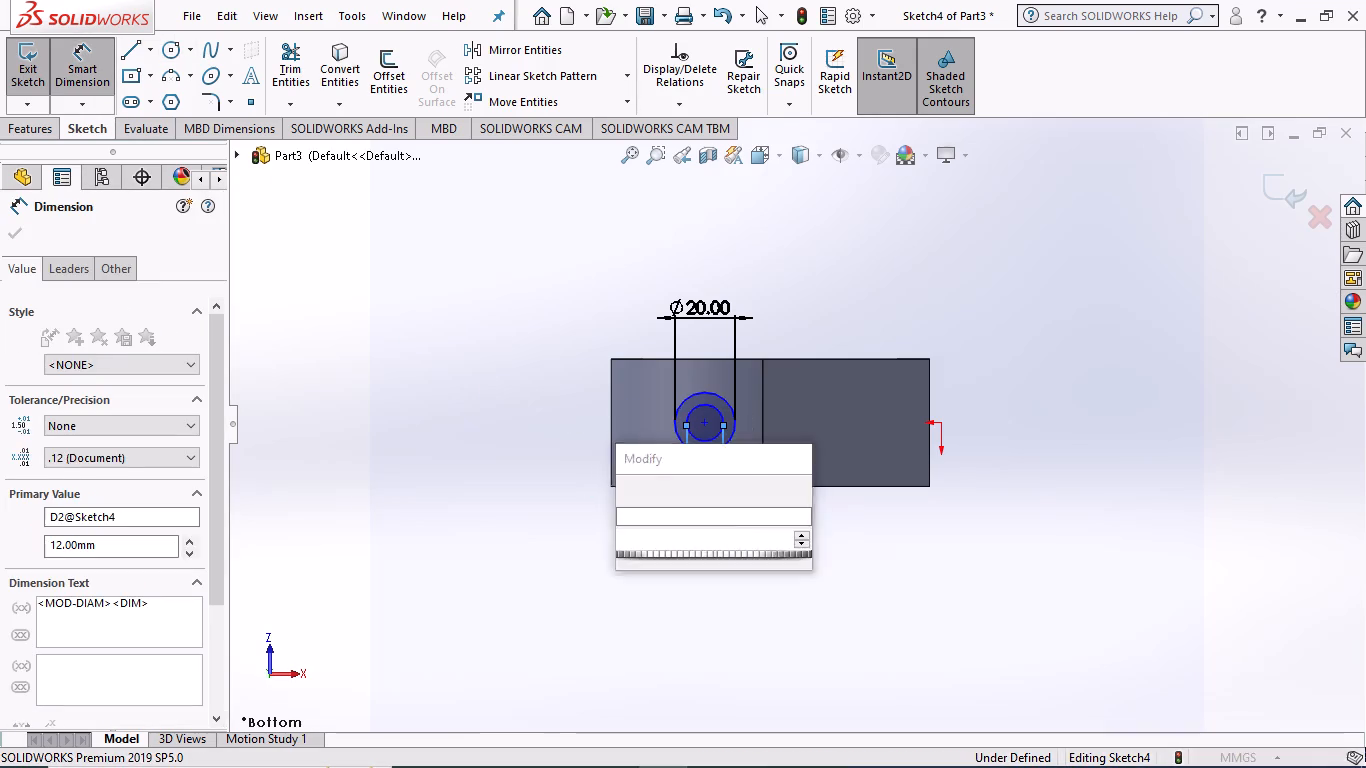
pyautogui.press('Return')
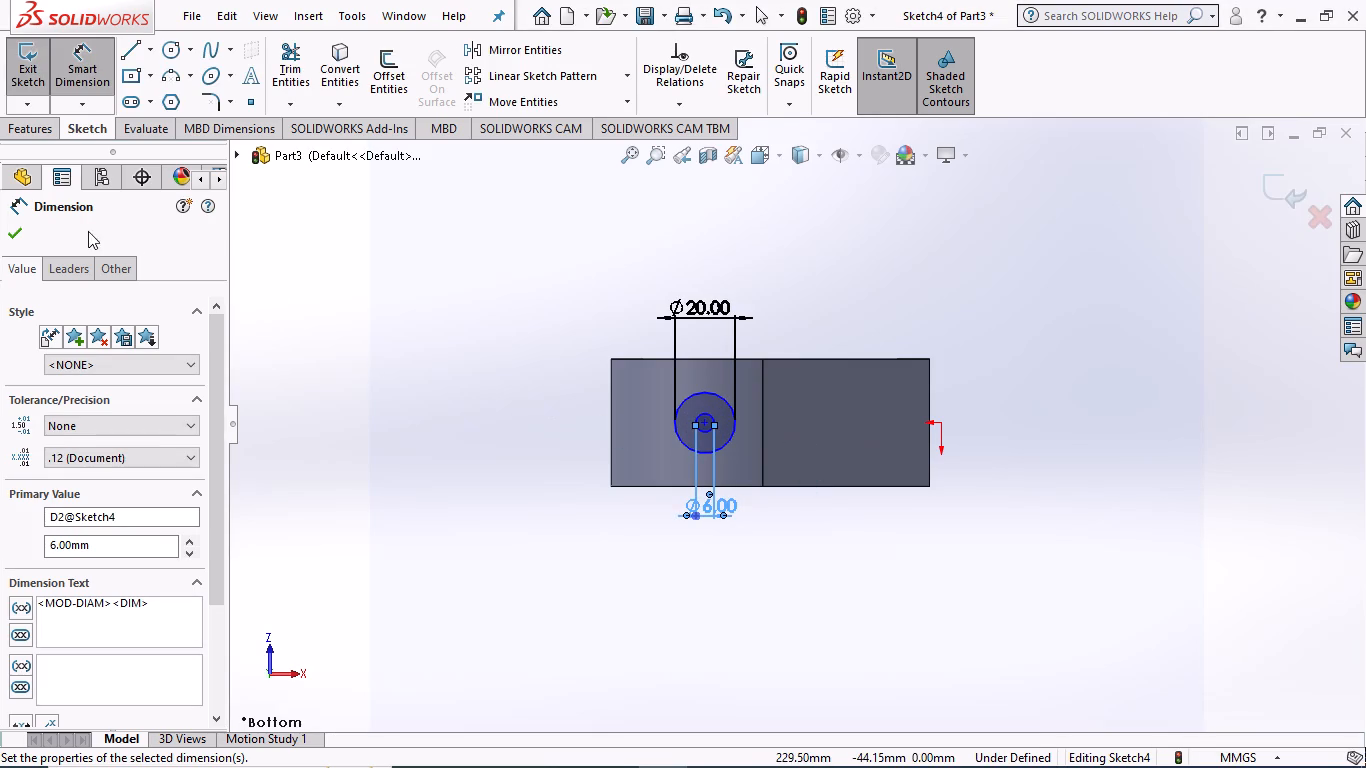
# Dimension the horizontal distance between the circles' shared centre and the origin to 81 mm.
pyautogui.click(705, 421)
pyautogui.click(941, 426)
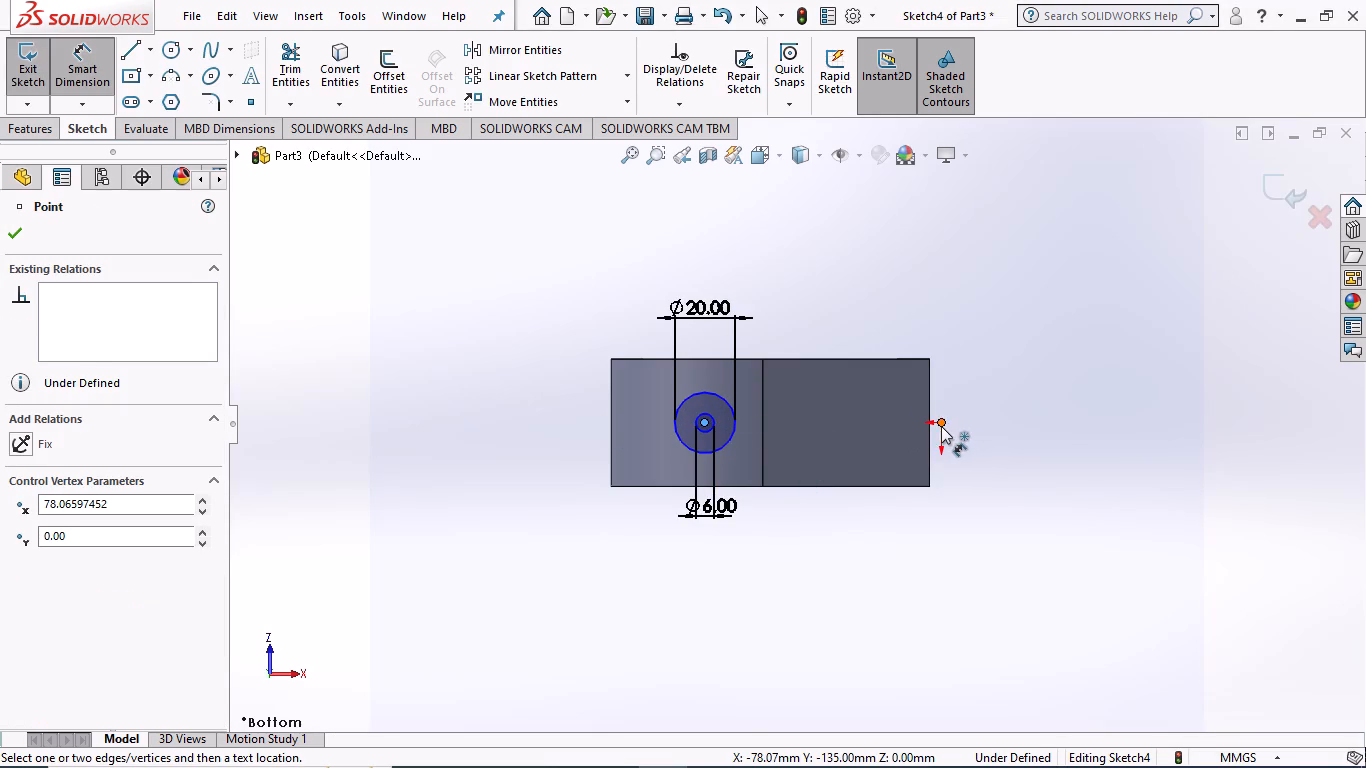
pyautogui.click(913, 266)
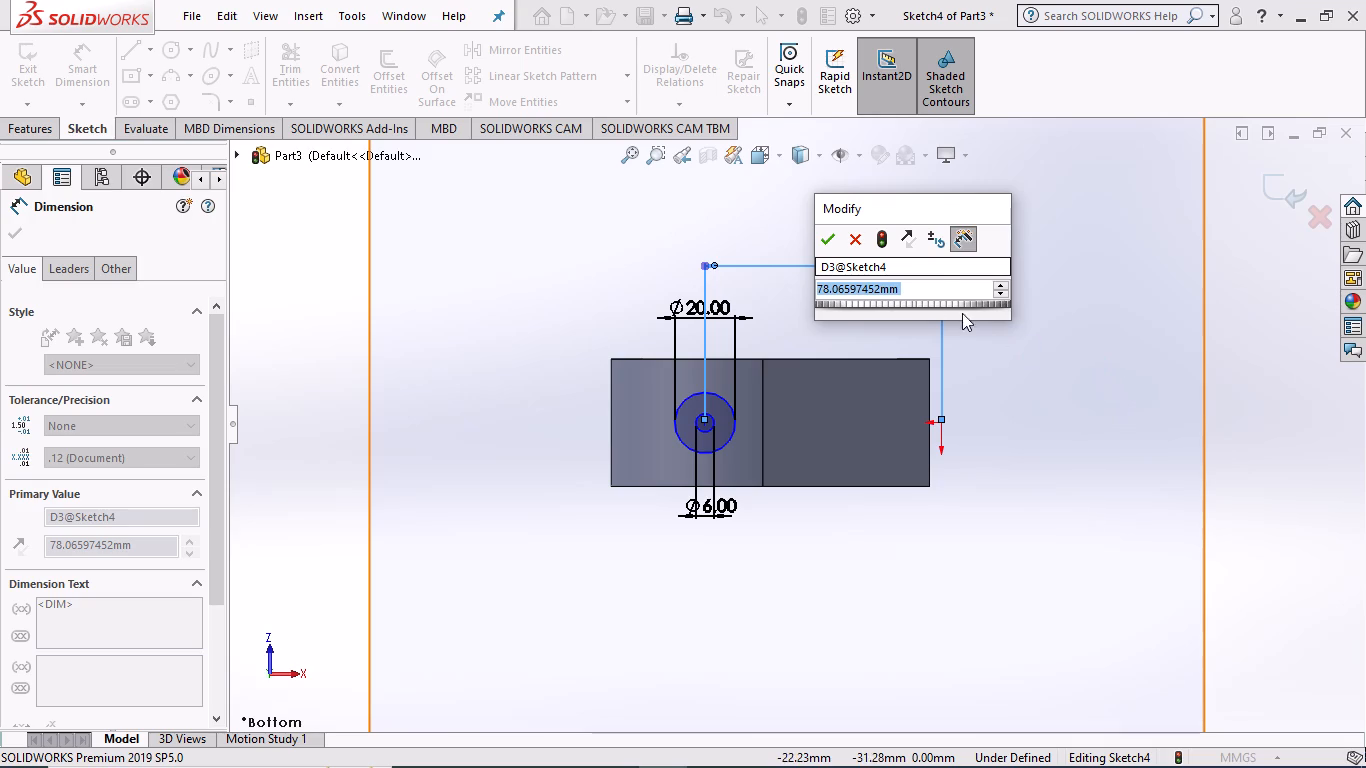
pyautogui.write('81')
pyautogui.press('Return')
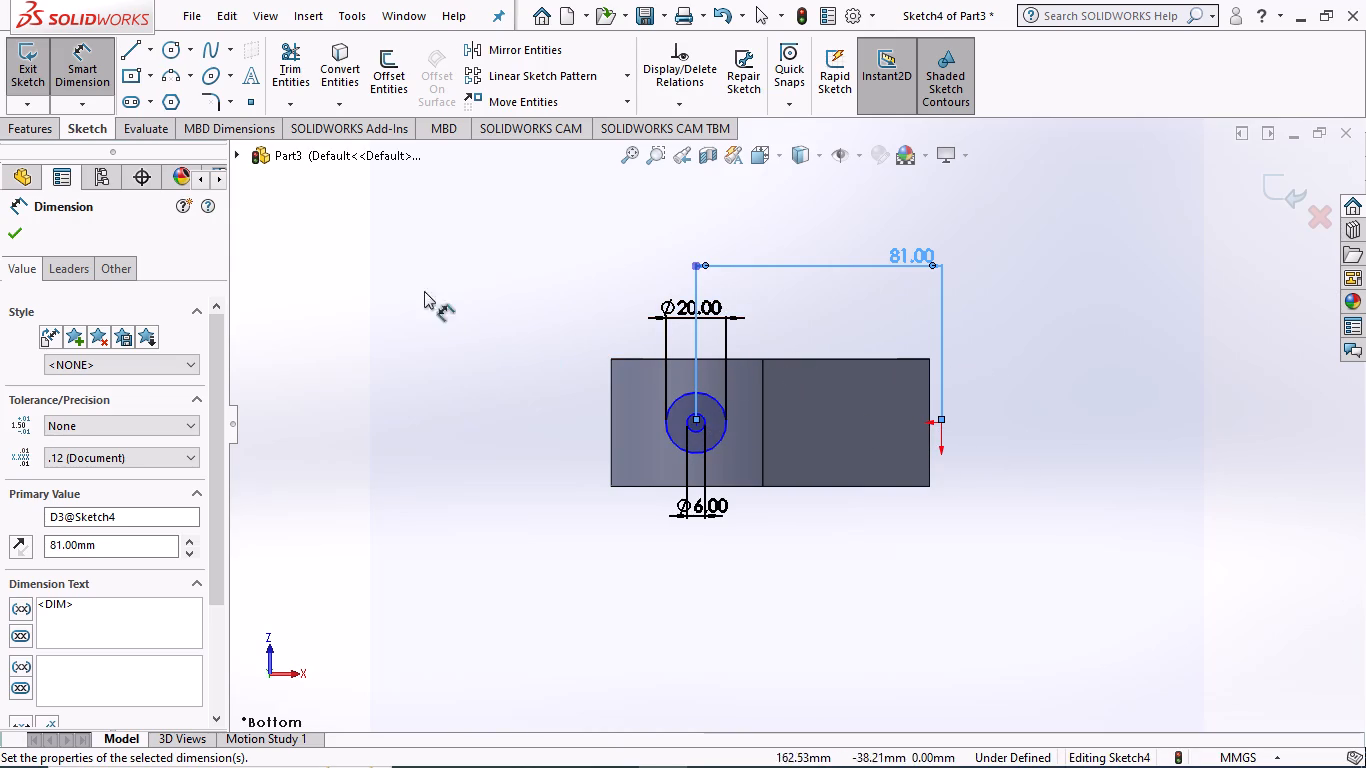
# Dimension the vertical distance from the circles' shared centre to the half-ring's upper edge in the Bottom view.
pyautogui.click(696, 425)
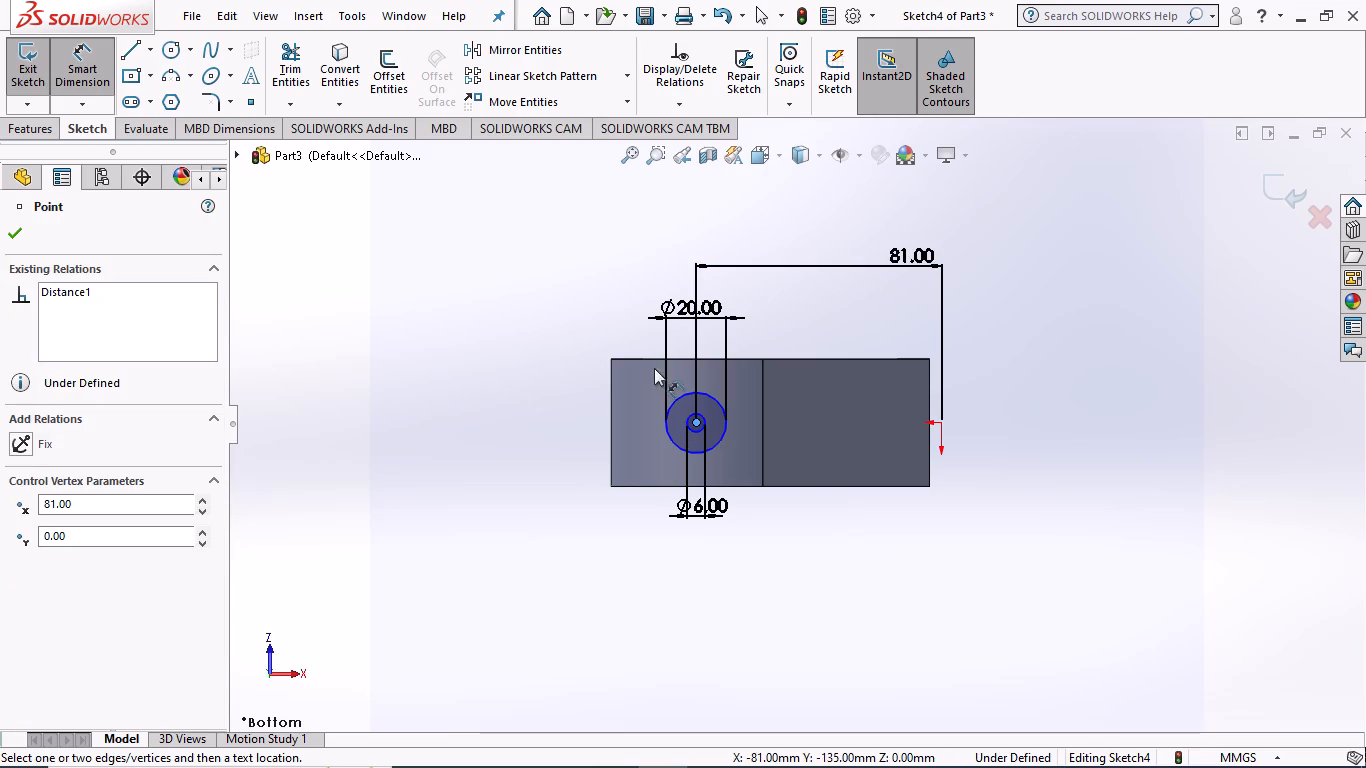
pyautogui.click(649, 359)
pyautogui.click(588, 393)
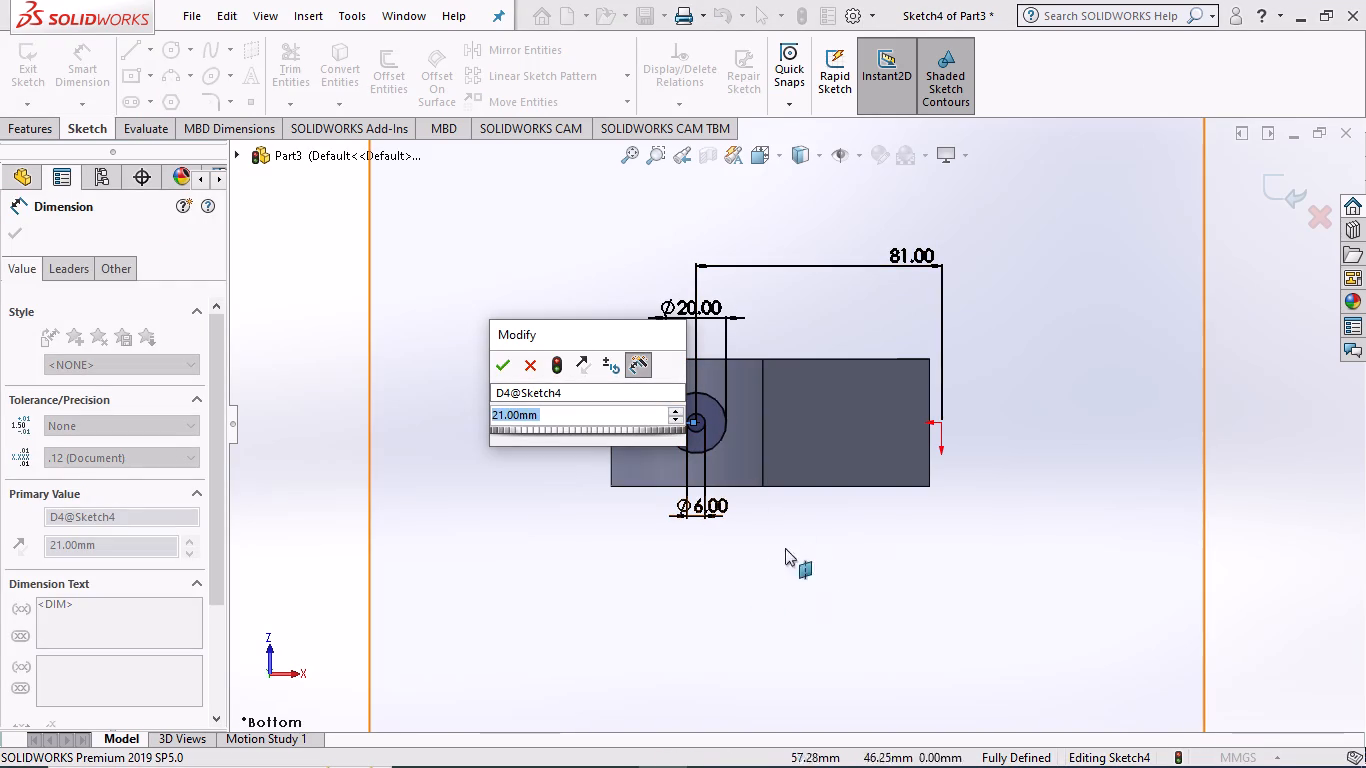
pyautogui.click(501, 361)
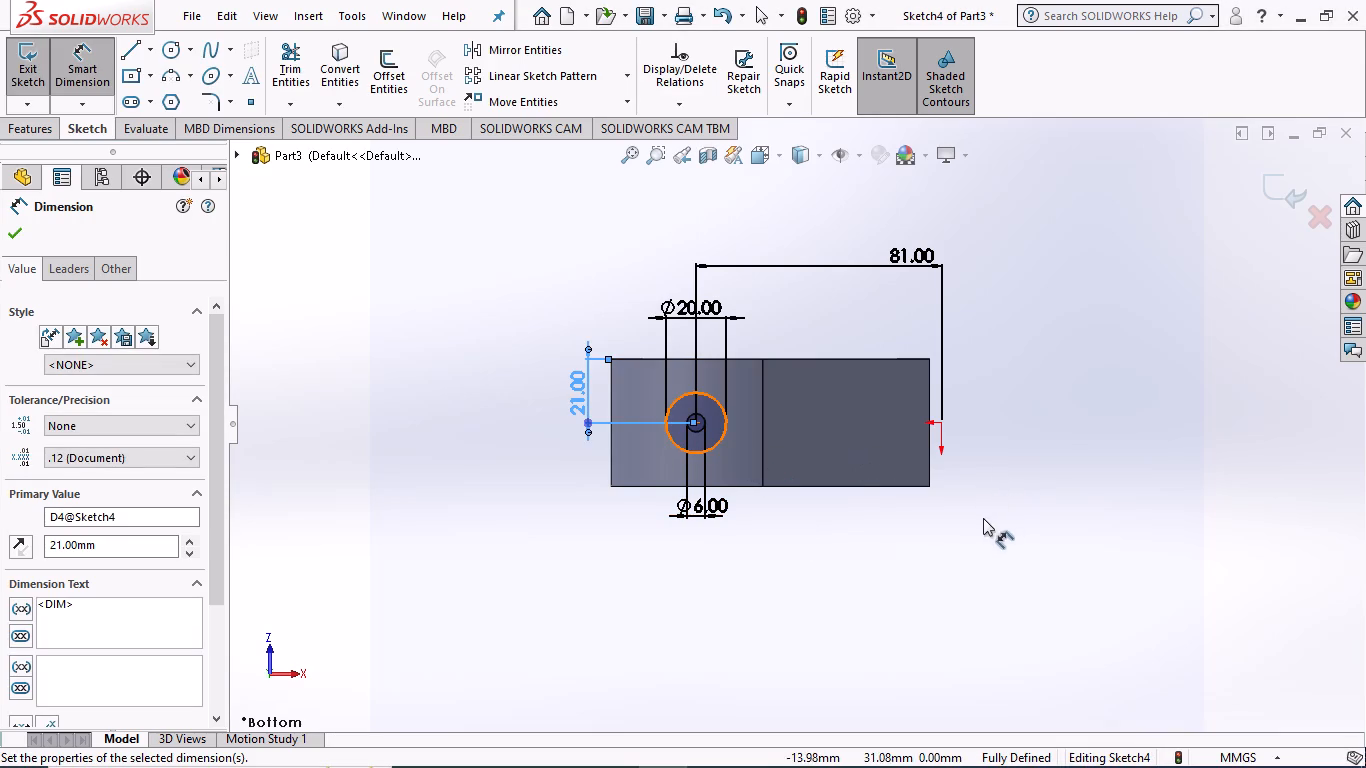
pyautogui.click(13, 237)
# Examine from several angles how the two-circle sketch on the offset plane sits relative to the half-ring's arch and lugs.
pyautogui.scroll(-1, 669, 449)
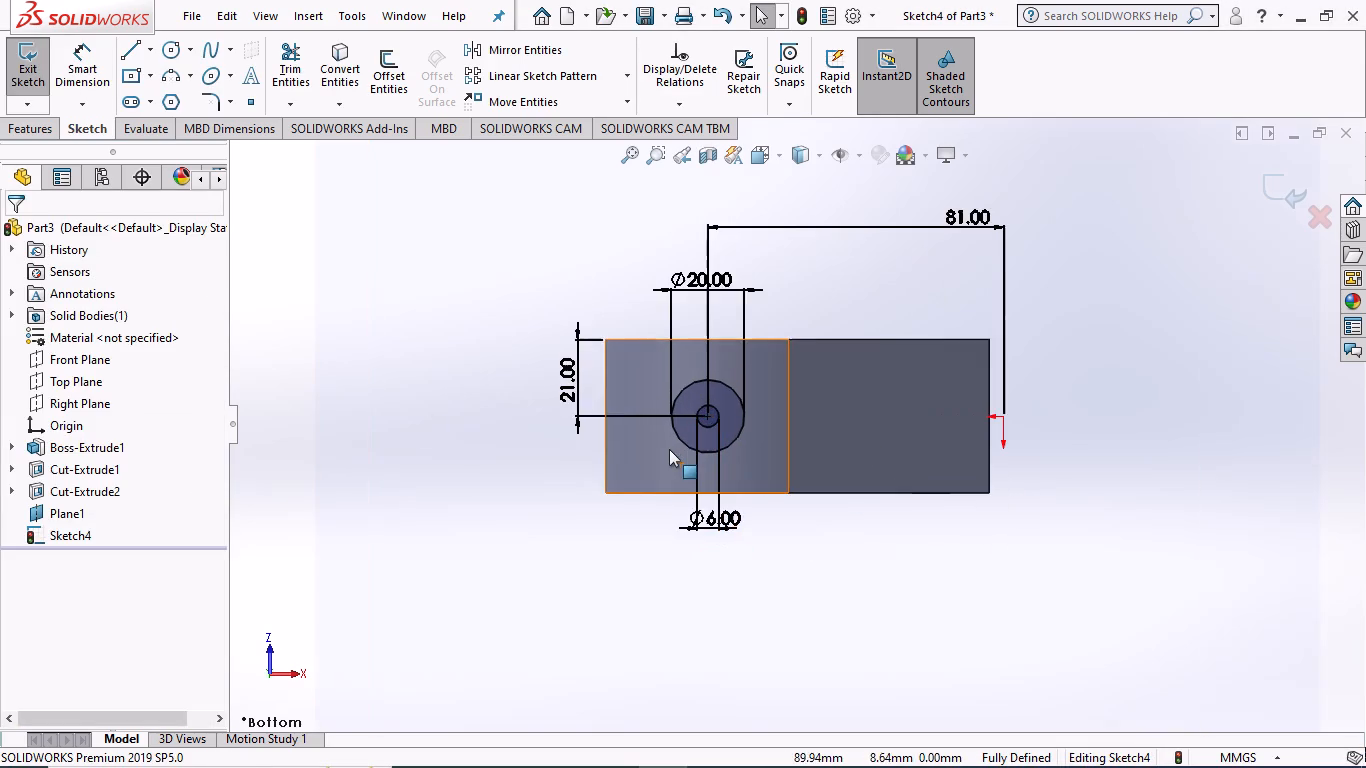
pyautogui.scroll(2, 674, 452)
pyautogui.moveTo(516, 484); pyautogui.dragTo(606, 328, button='middle')
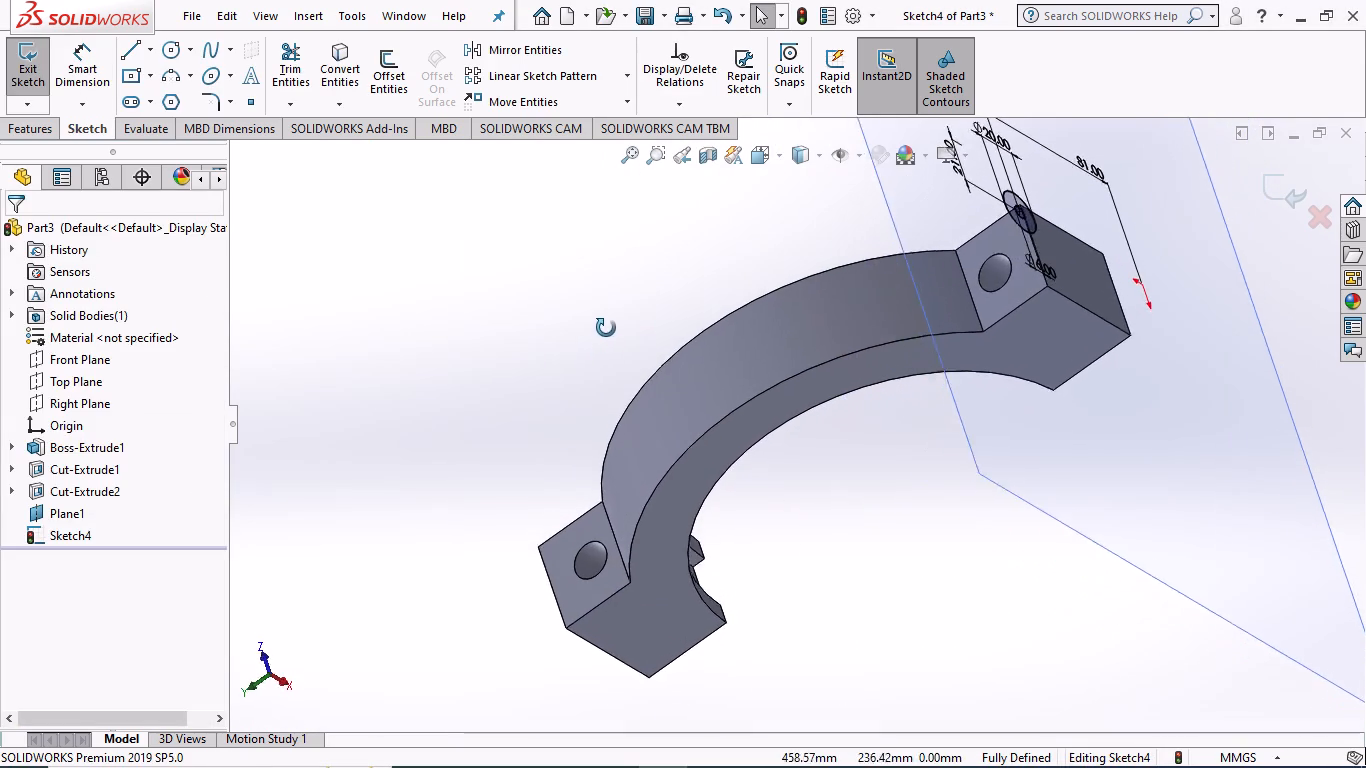
pyautogui.moveTo(606, 328); pyautogui.dragTo(574, 294, button='middle')
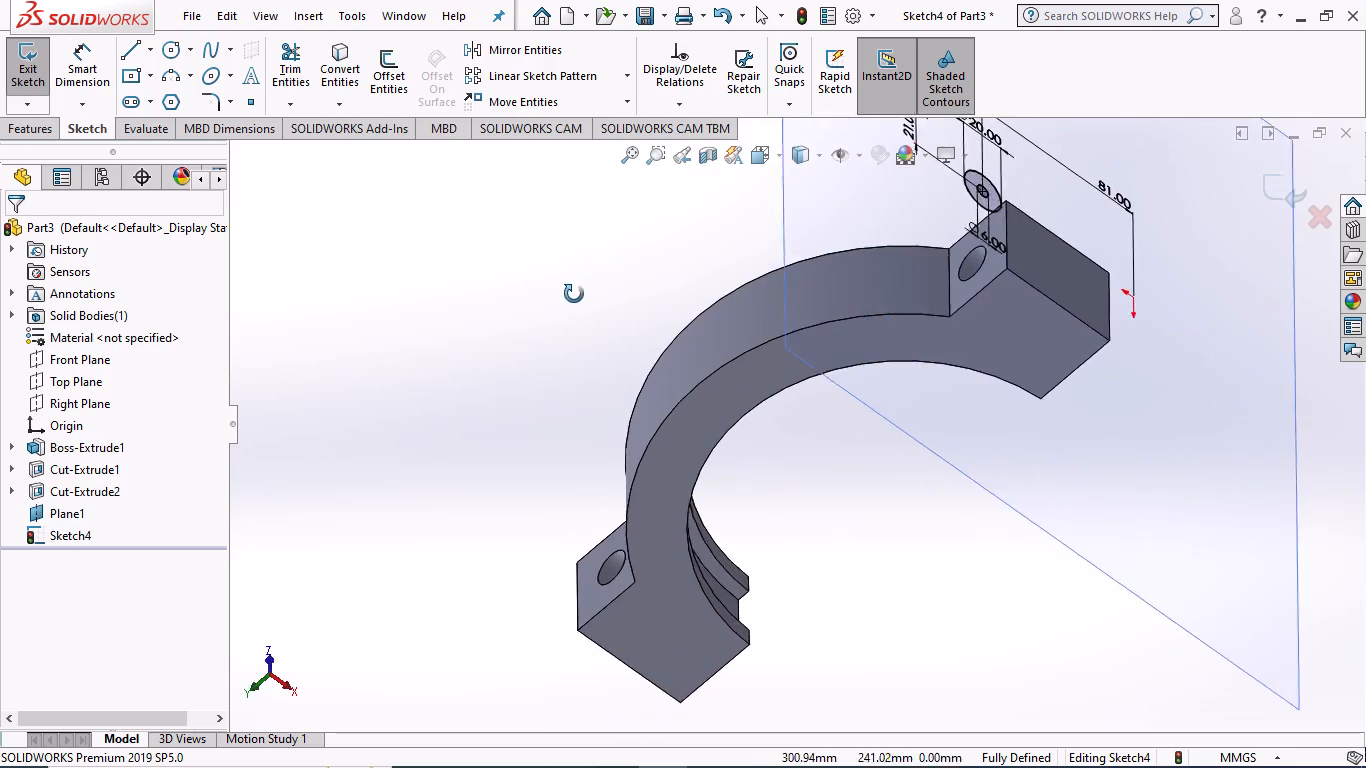
pyautogui.moveTo(574, 294); pyautogui.dragTo(568, 442, button='middle')
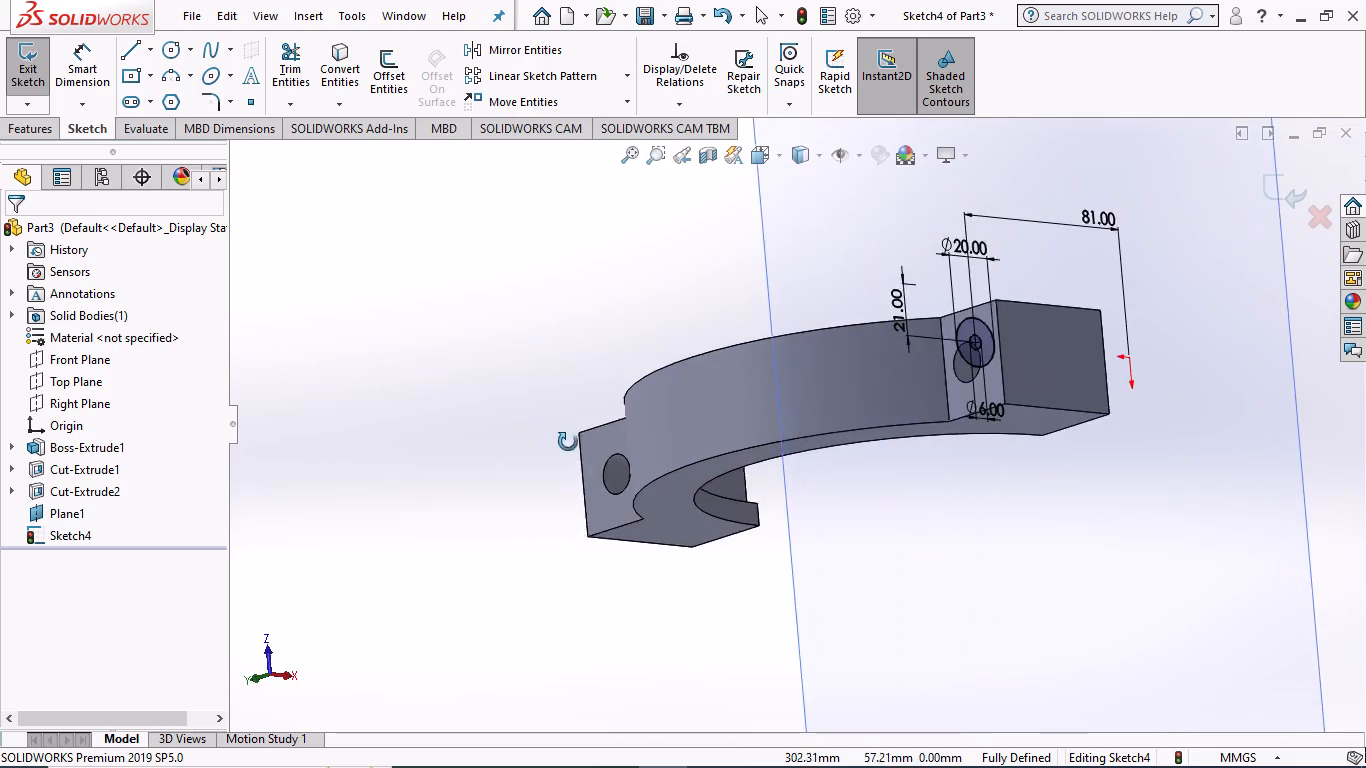
pyautogui.moveTo(568, 442); pyautogui.dragTo(597, 272, button='middle')
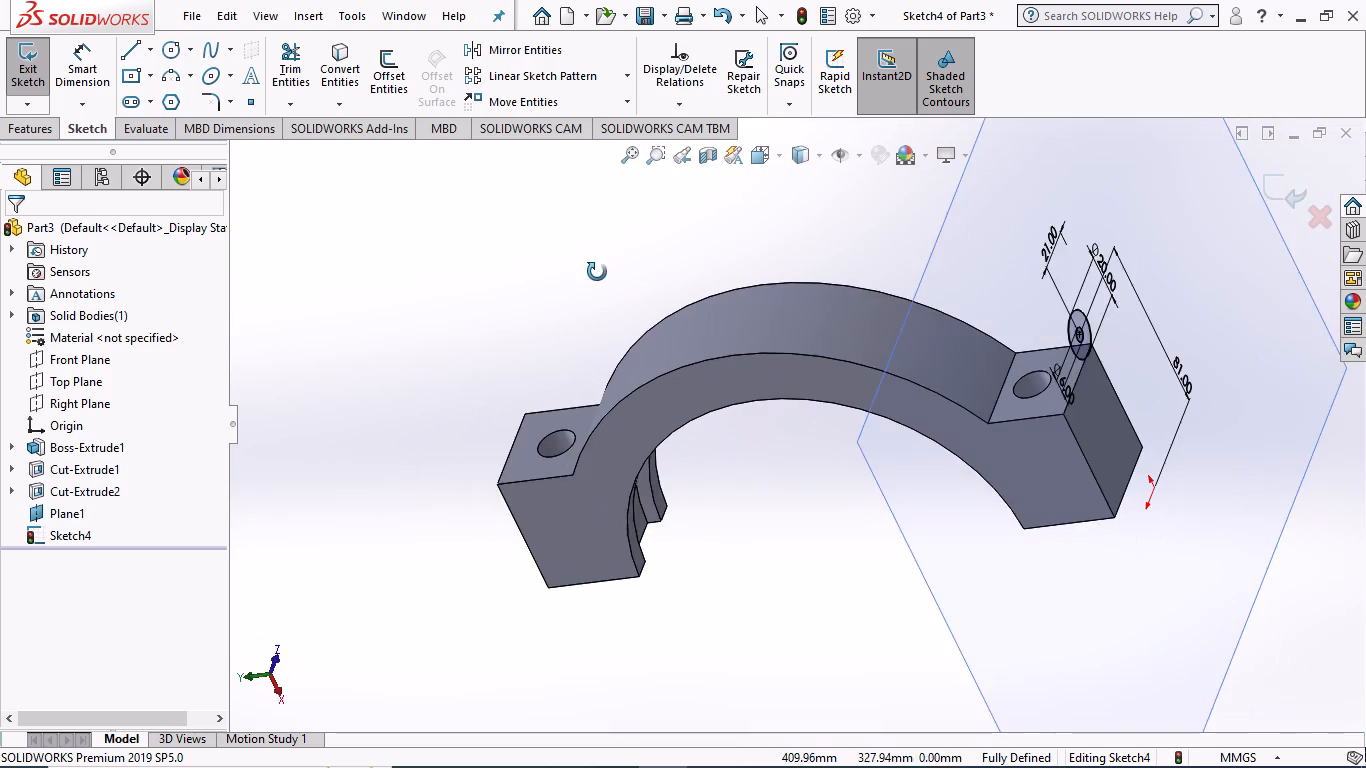
pyautogui.moveTo(597, 272); pyautogui.dragTo(638, 236, button='middle')
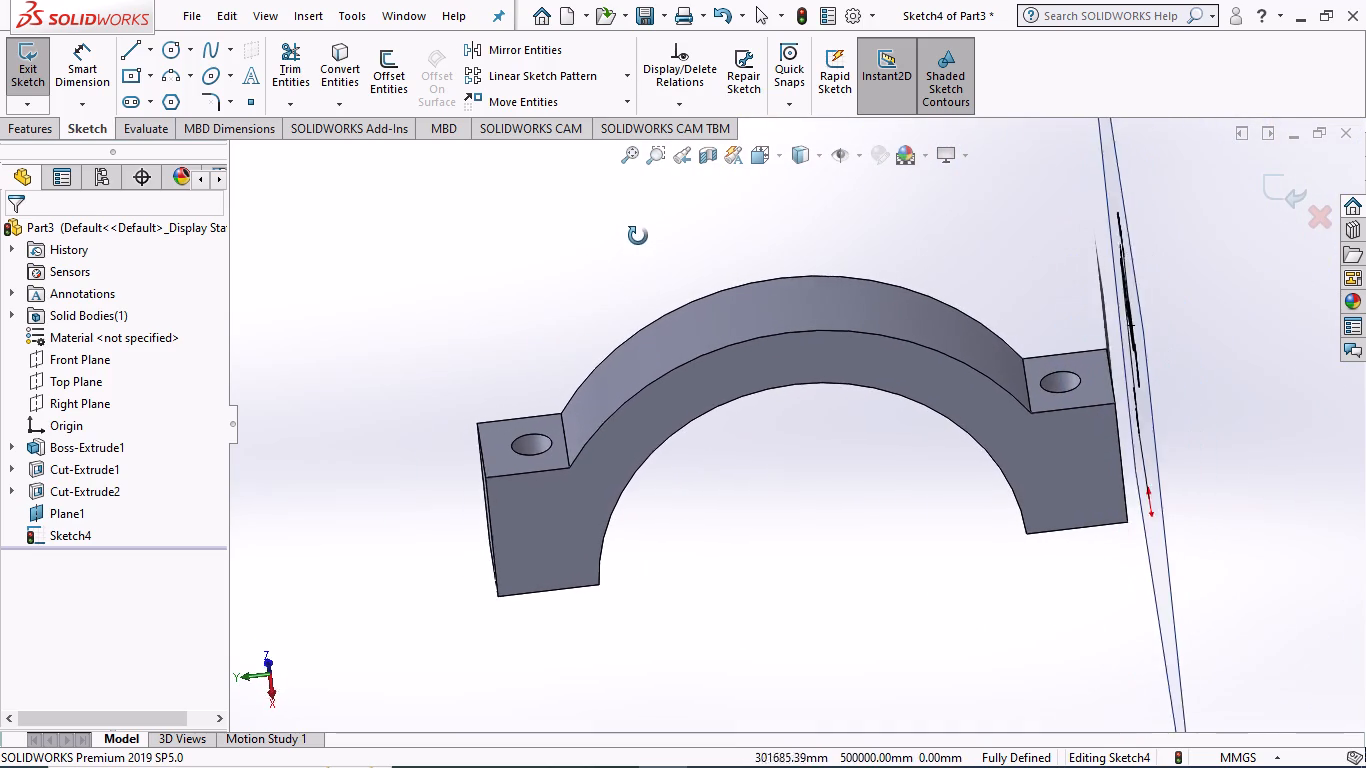
pyautogui.moveTo(638, 236); pyautogui.dragTo(650, 242, button='middle')
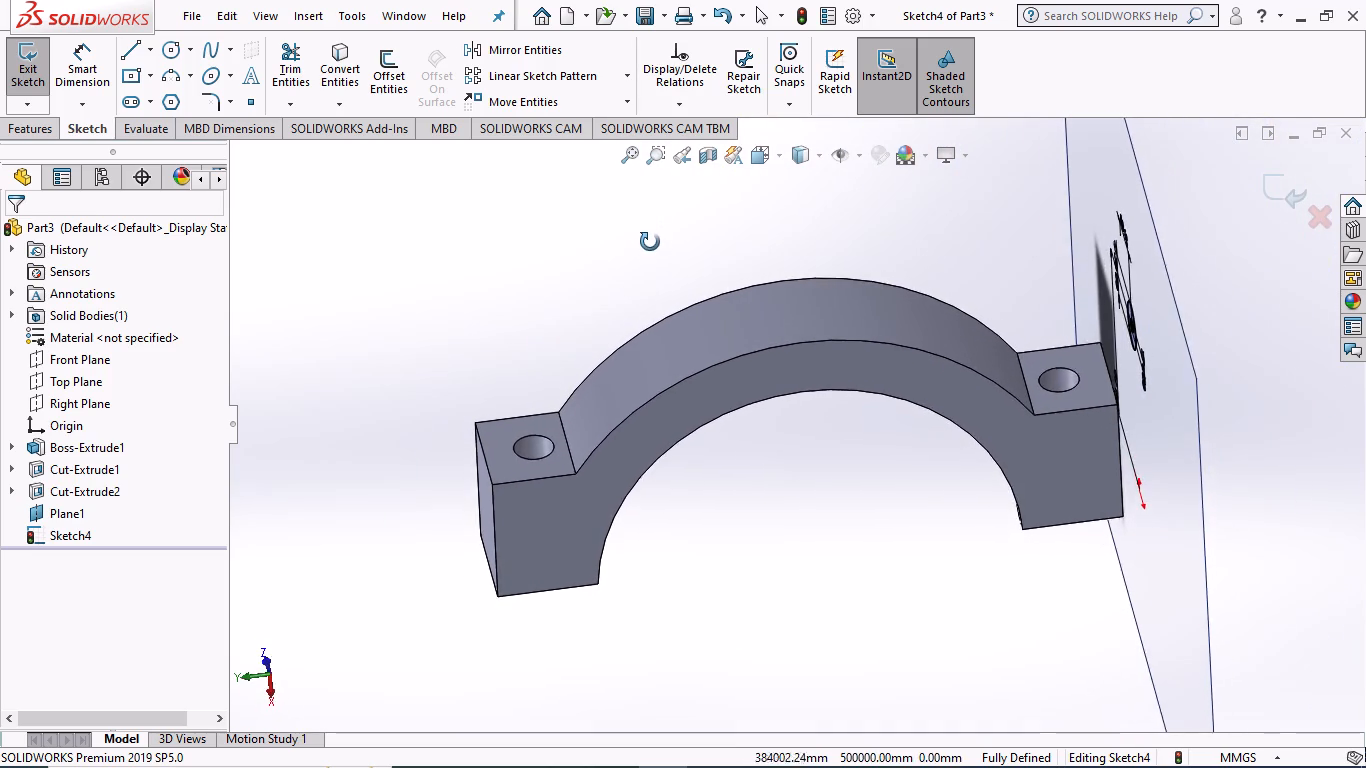
pyautogui.moveTo(650, 242); pyautogui.dragTo(662, 224, button='middle')
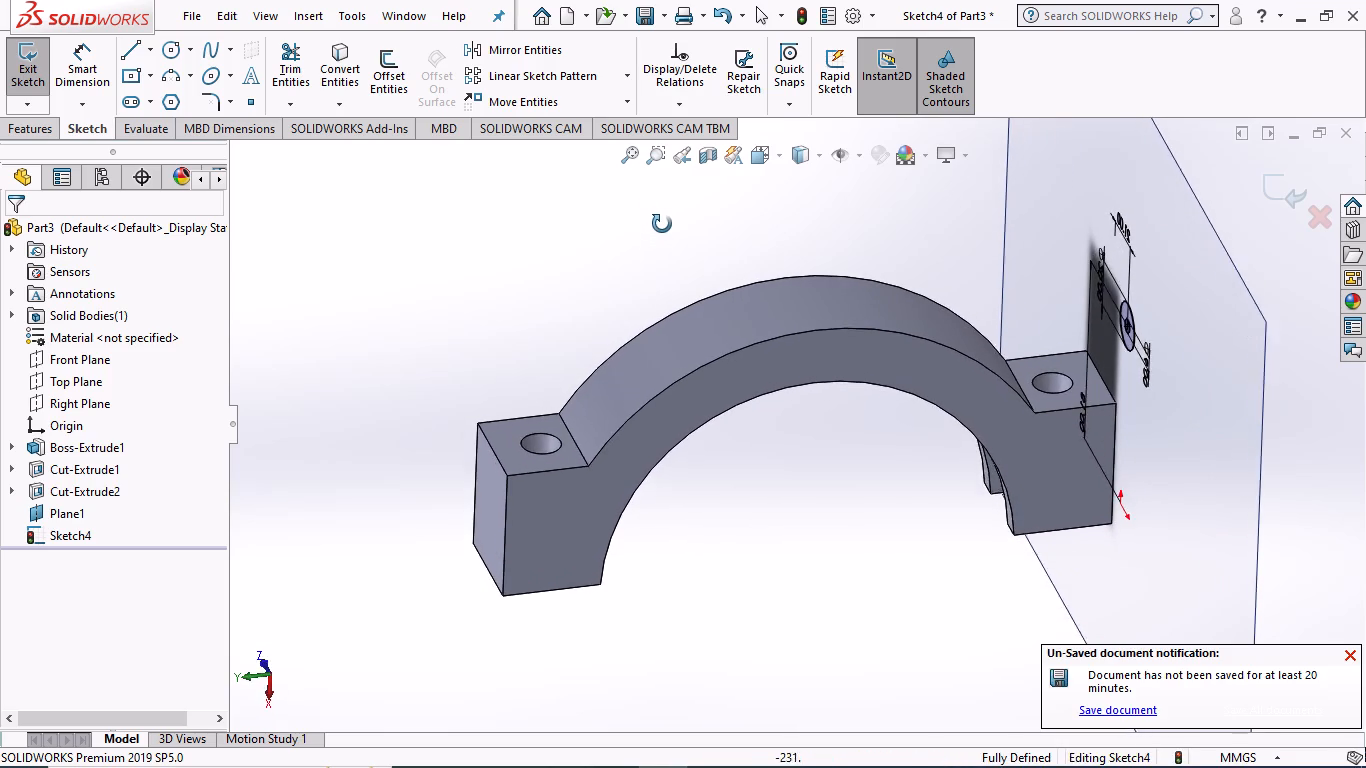
pyautogui.moveTo(662, 224); pyautogui.dragTo(664, 212, button='middle')
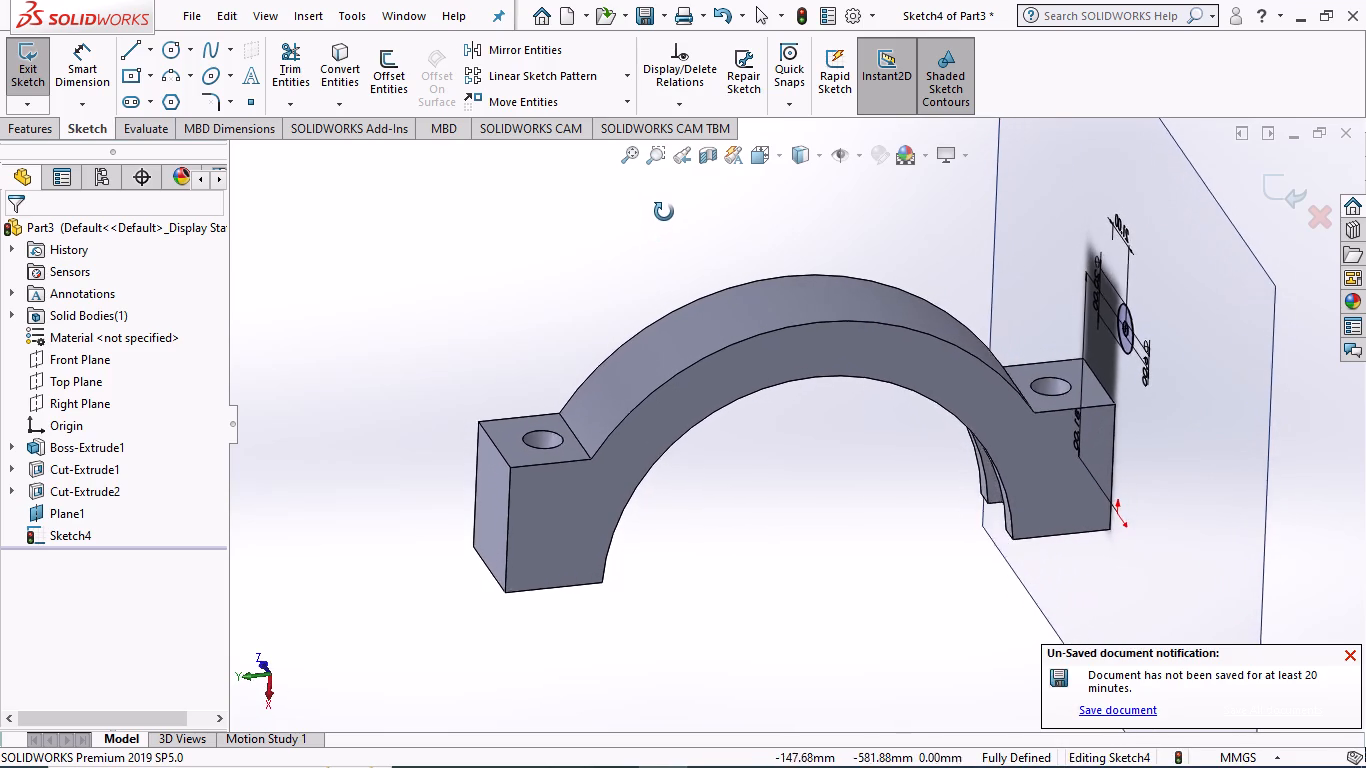
pyautogui.moveTo(664, 212); pyautogui.dragTo(674, 208, button='middle')
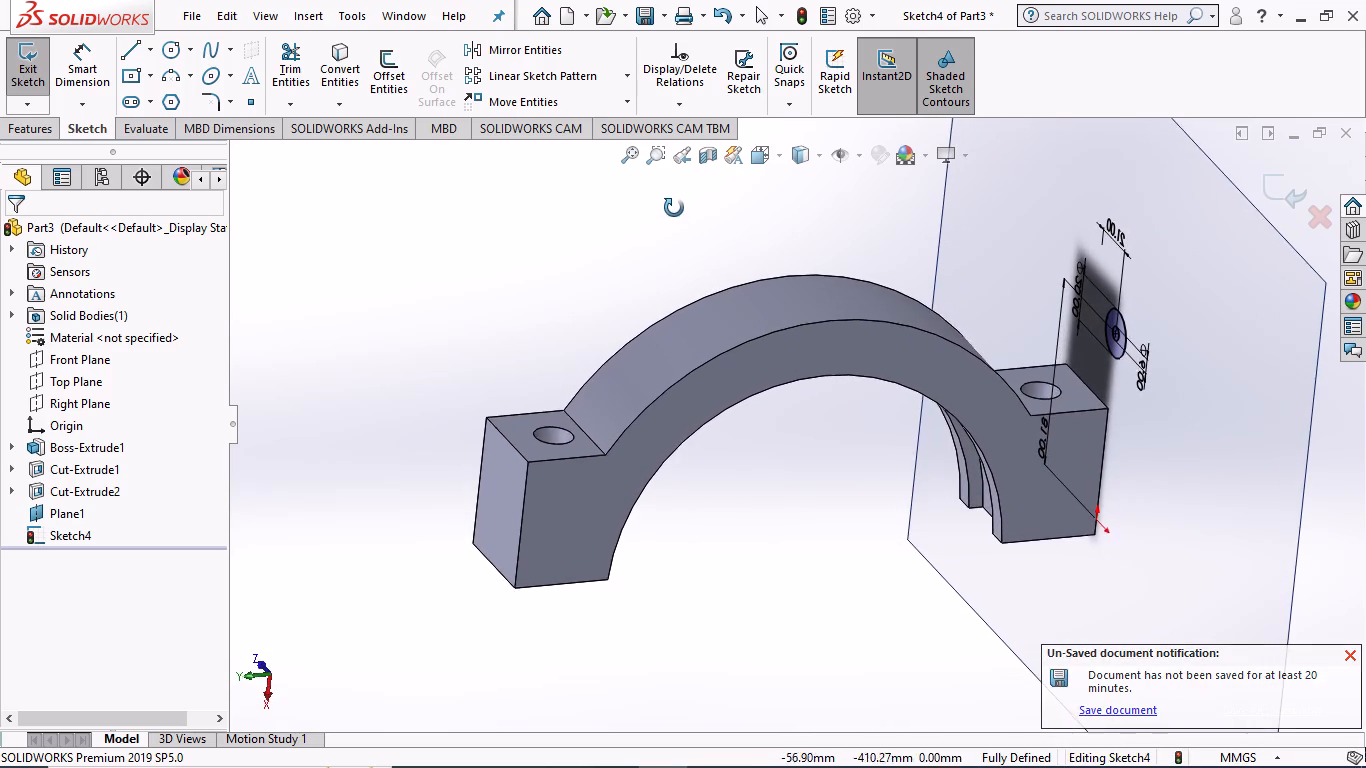
pyautogui.moveTo(674, 208); pyautogui.dragTo(687, 199, button='middle')
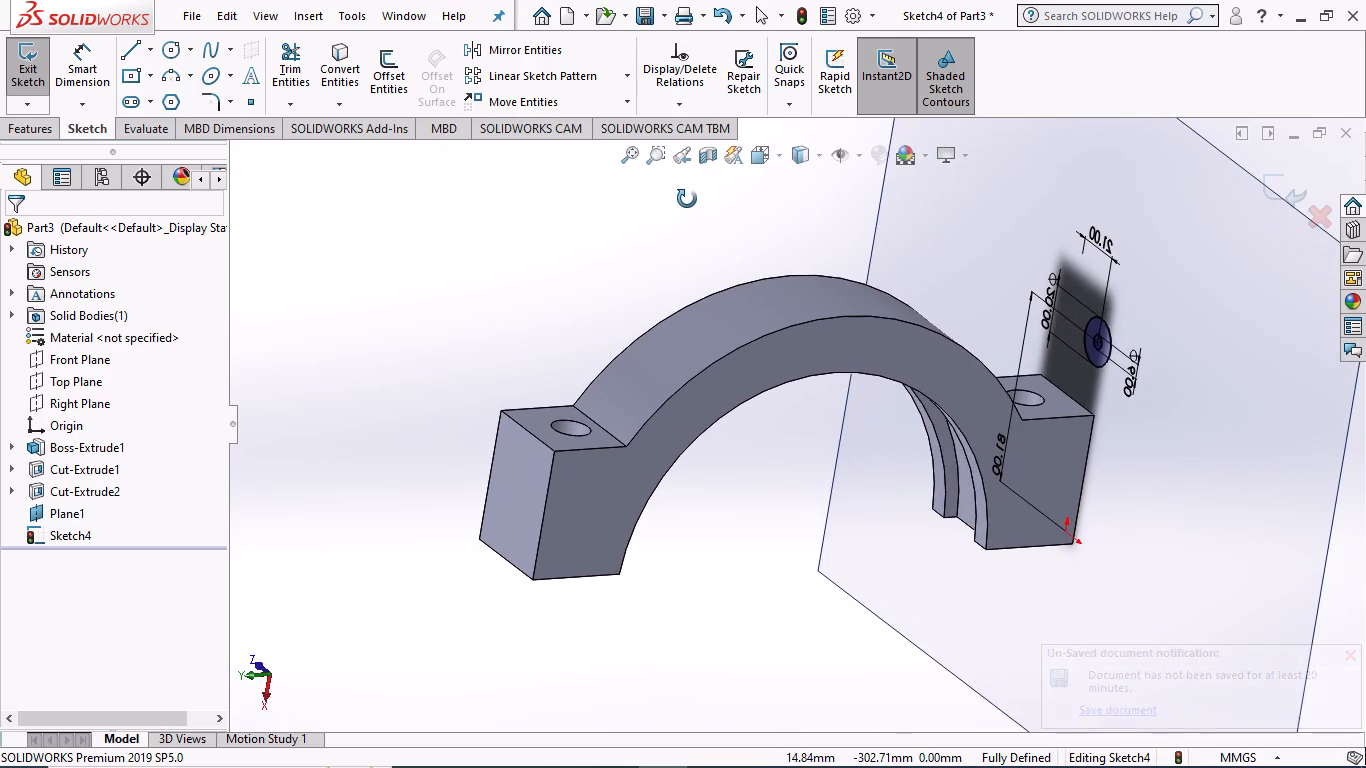
pyautogui.moveTo(687, 199); pyautogui.dragTo(695, 195, button='middle')
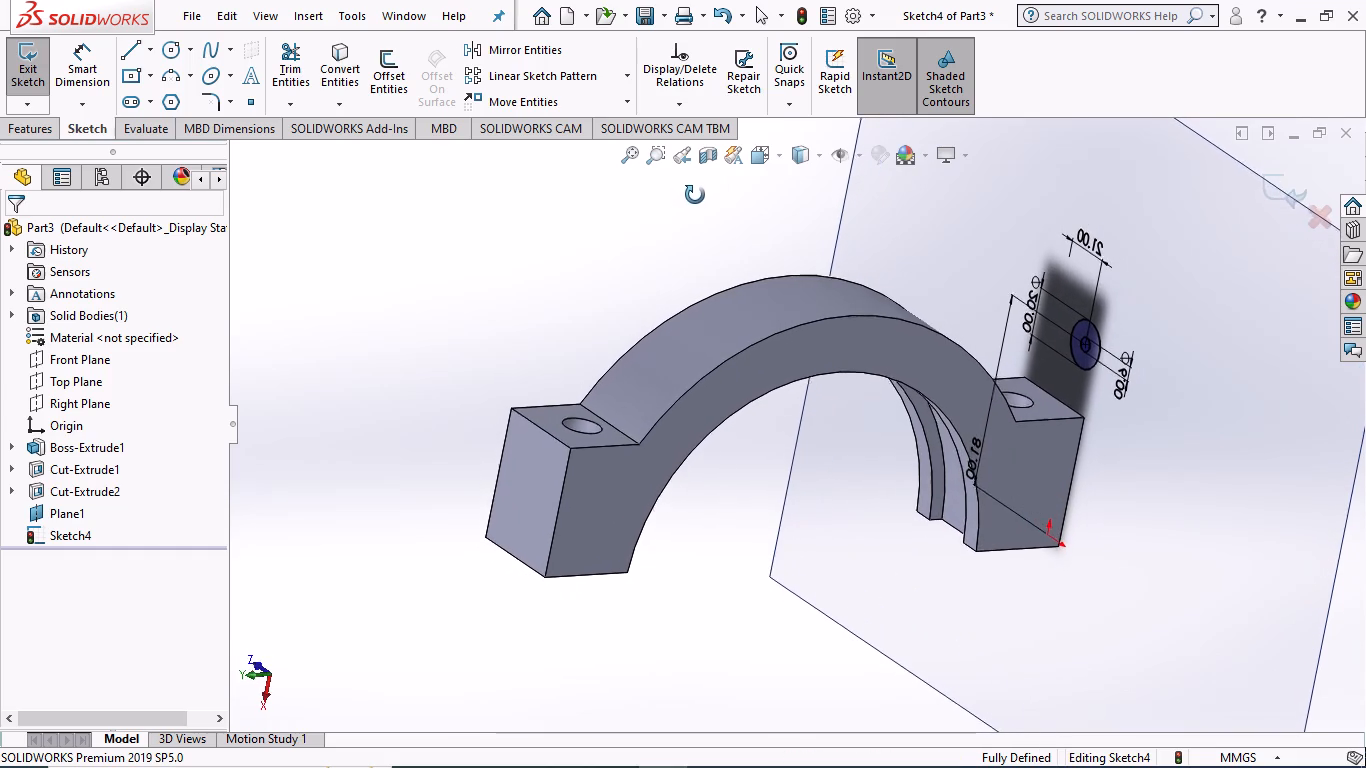
pyautogui.moveTo(695, 195); pyautogui.dragTo(701, 184, button='middle')
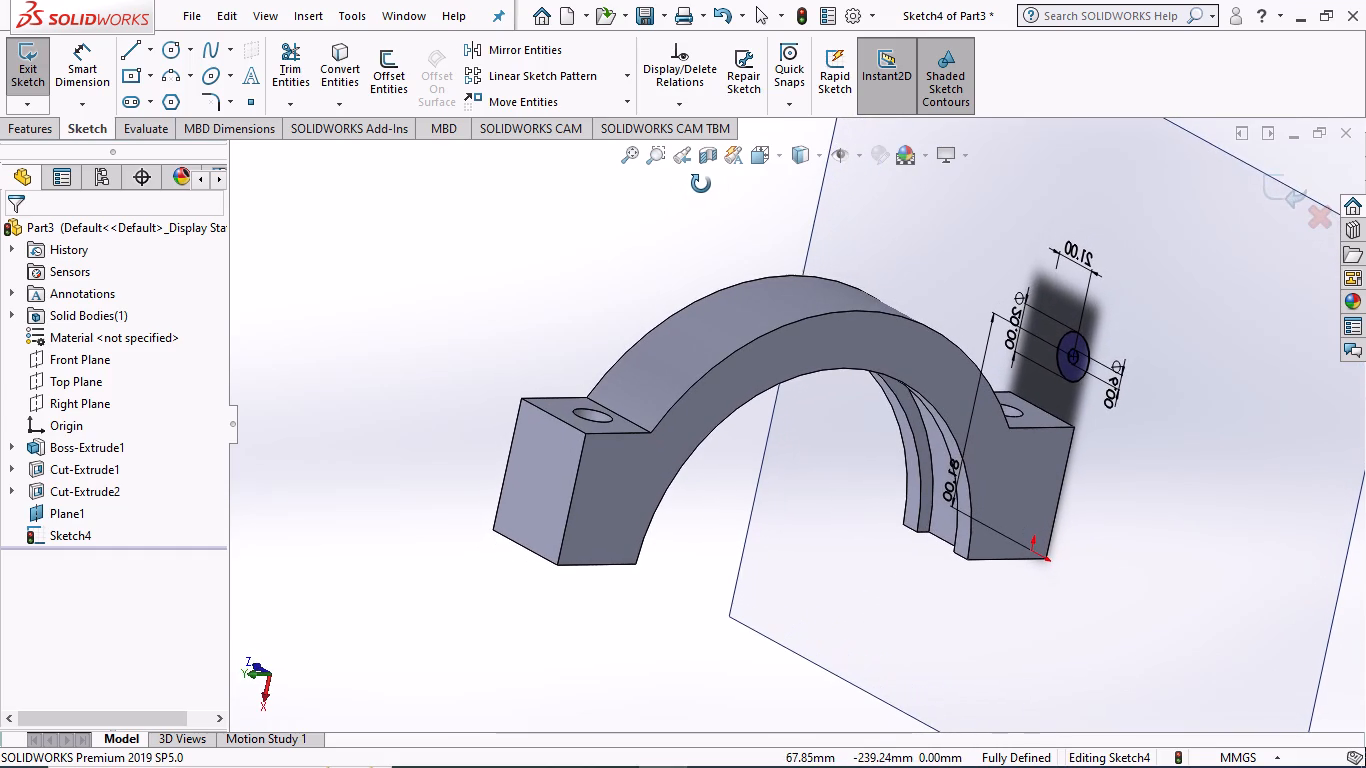
pyautogui.moveTo(701, 184); pyautogui.dragTo(703, 186, button='middle')
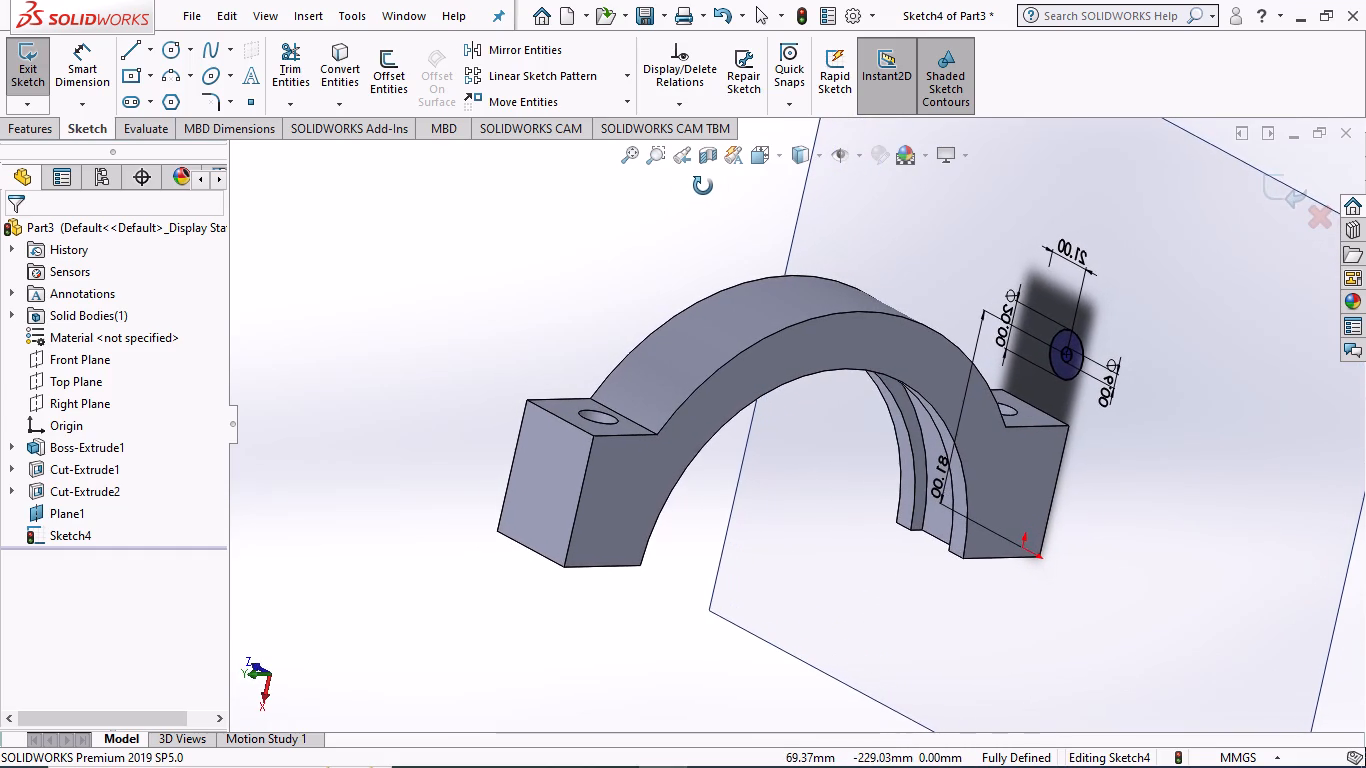
pyautogui.moveTo(703, 186); pyautogui.dragTo(702, 179, button='middle')
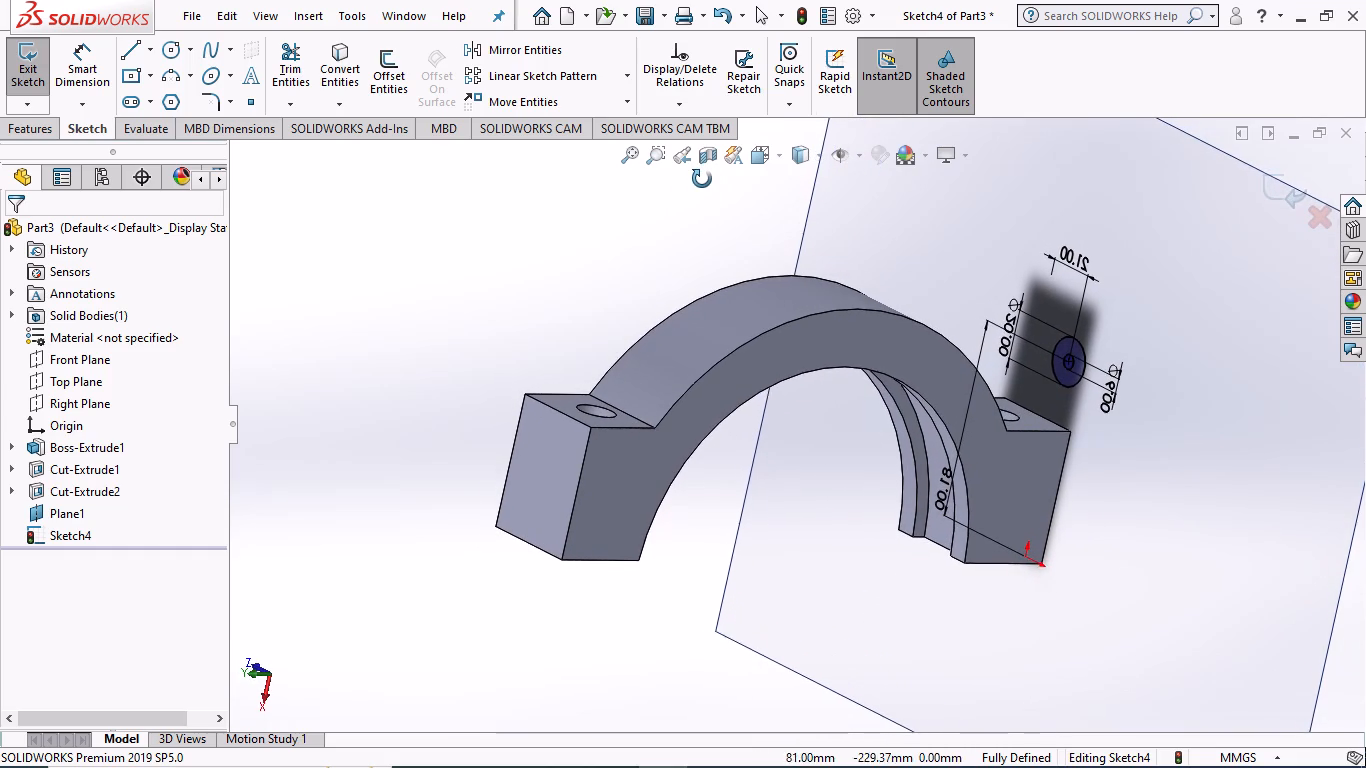
pyautogui.moveTo(702, 179); pyautogui.dragTo(704, 169, button='middle')
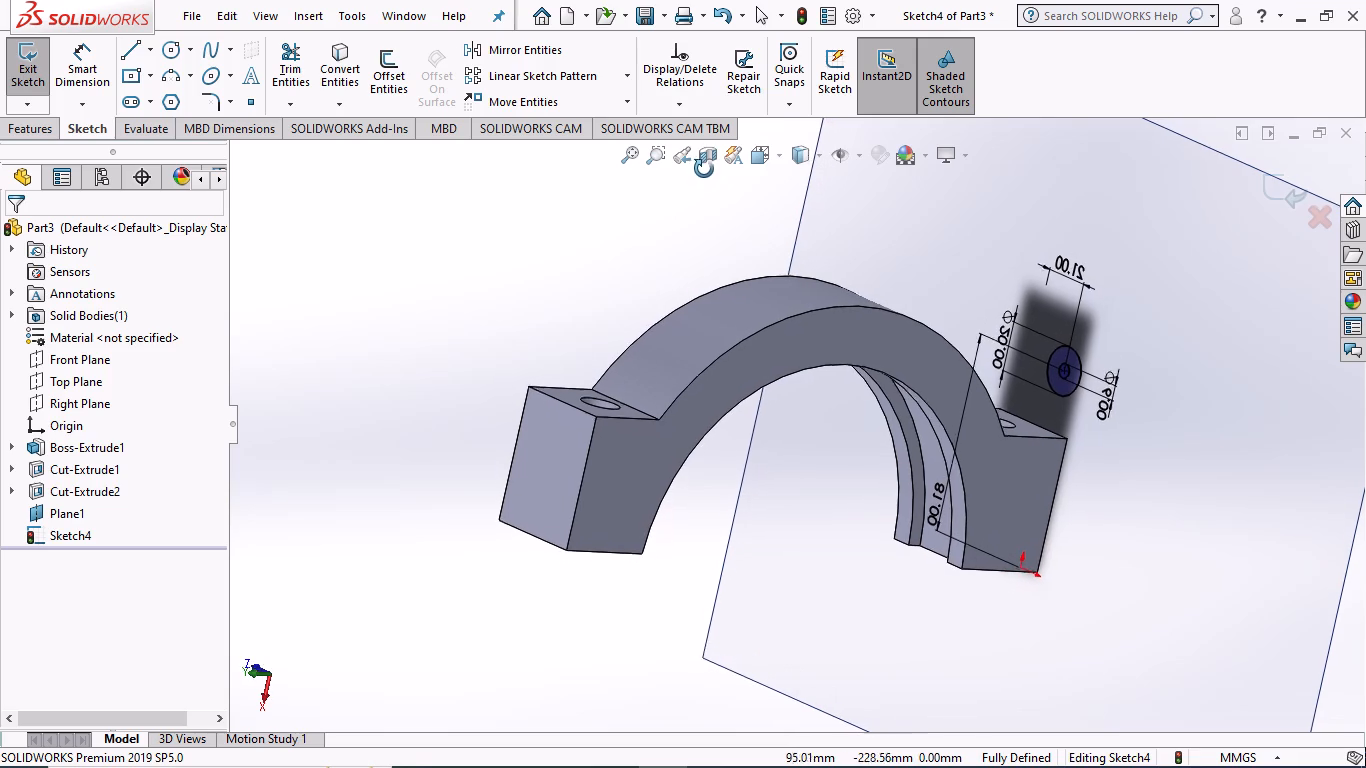
pyautogui.moveTo(704, 169); pyautogui.dragTo(712, 154, button='middle')
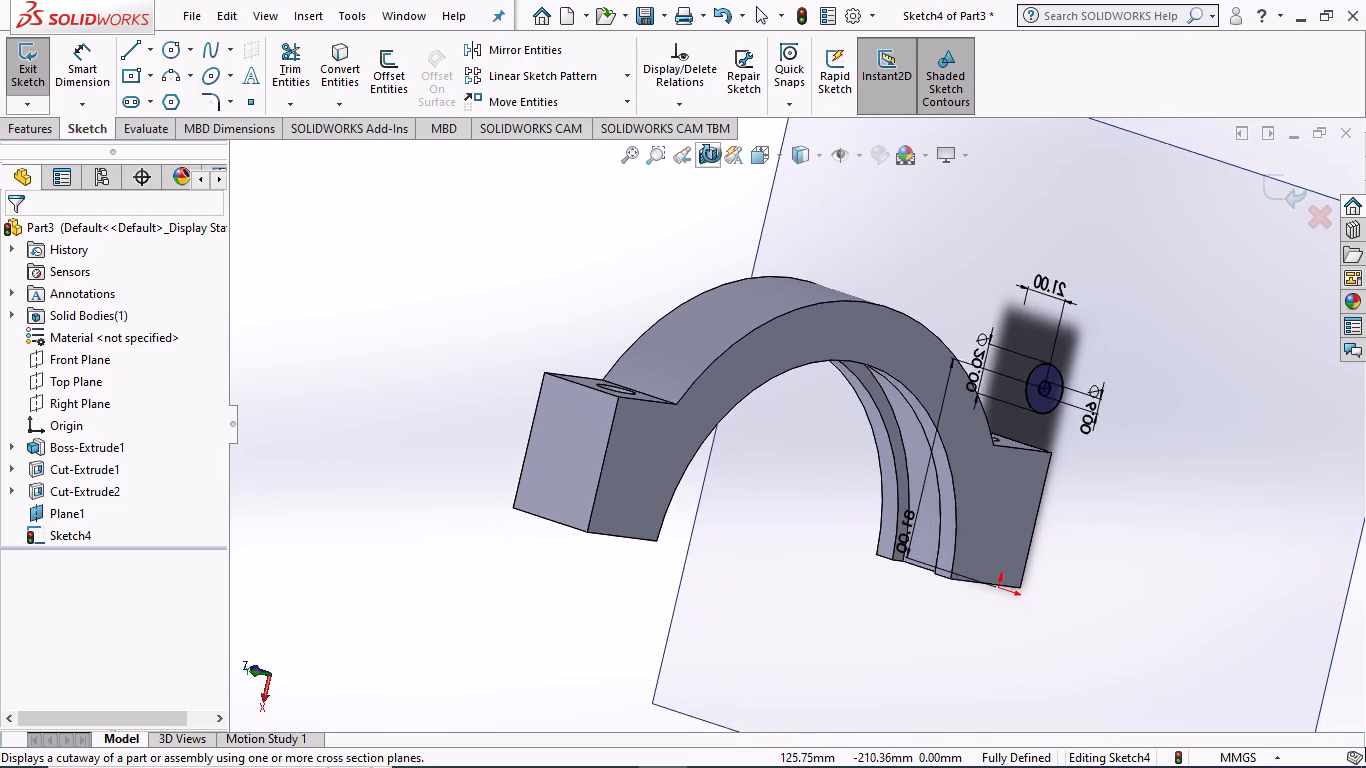
# Begin a boss extrusion of the two-circle sketch, reversed toward the half-ring's arch, with the end condition Up To Next.
pyautogui.moveTo(712, 154); pyautogui.dragTo(477, 258, button='middle')
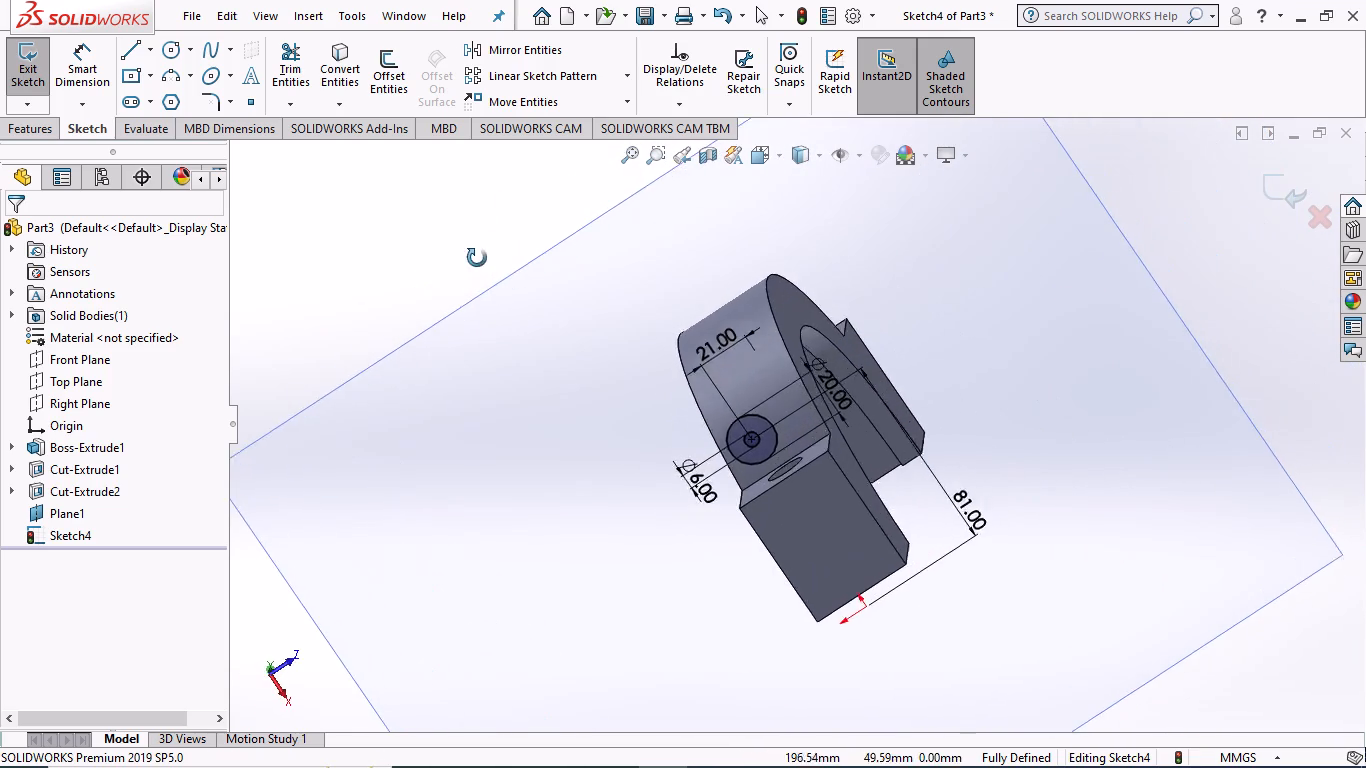
pyautogui.moveTo(477, 258); pyautogui.dragTo(473, 255, button='middle')
pyautogui.moveTo(473, 258); pyautogui.dragTo(472, 268, button='middle')
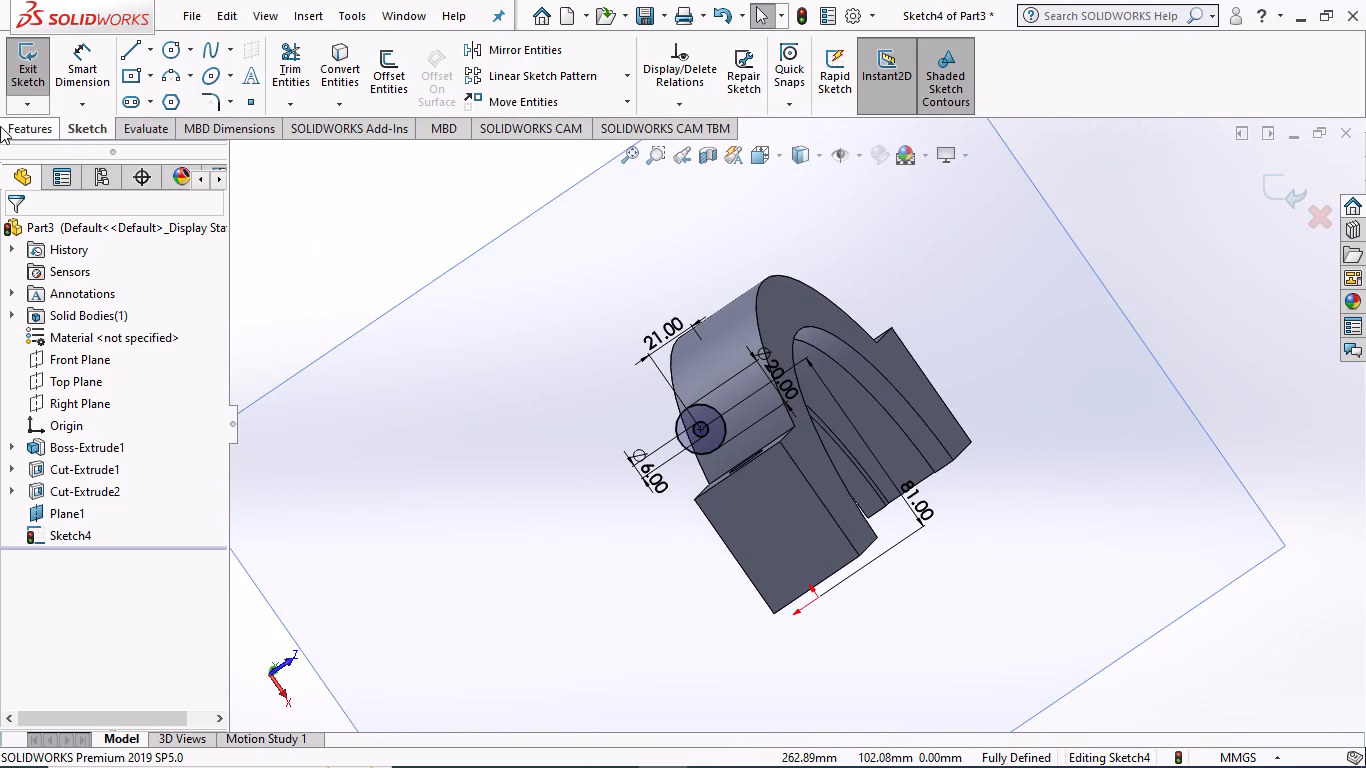
pyautogui.click(40, 126)
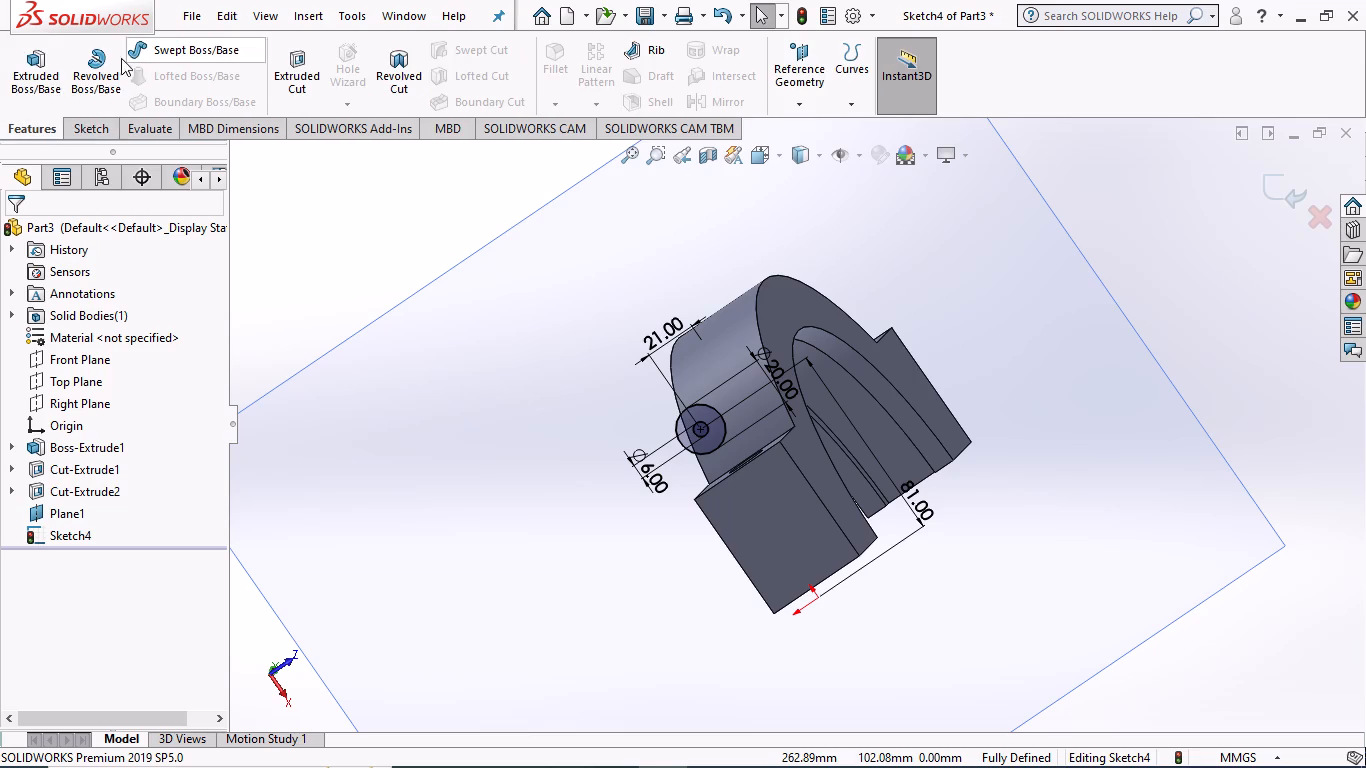
pyautogui.click(40, 81)
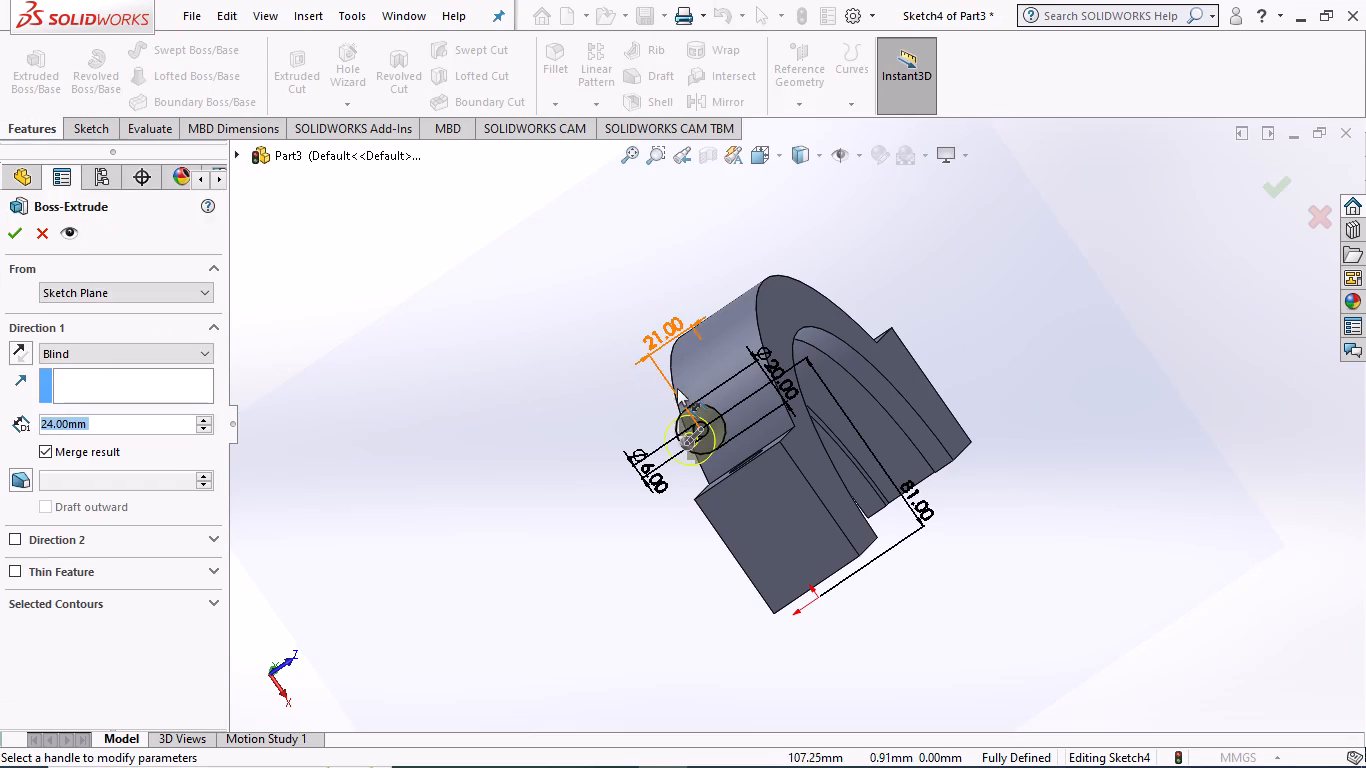
pyautogui.click(17, 349)
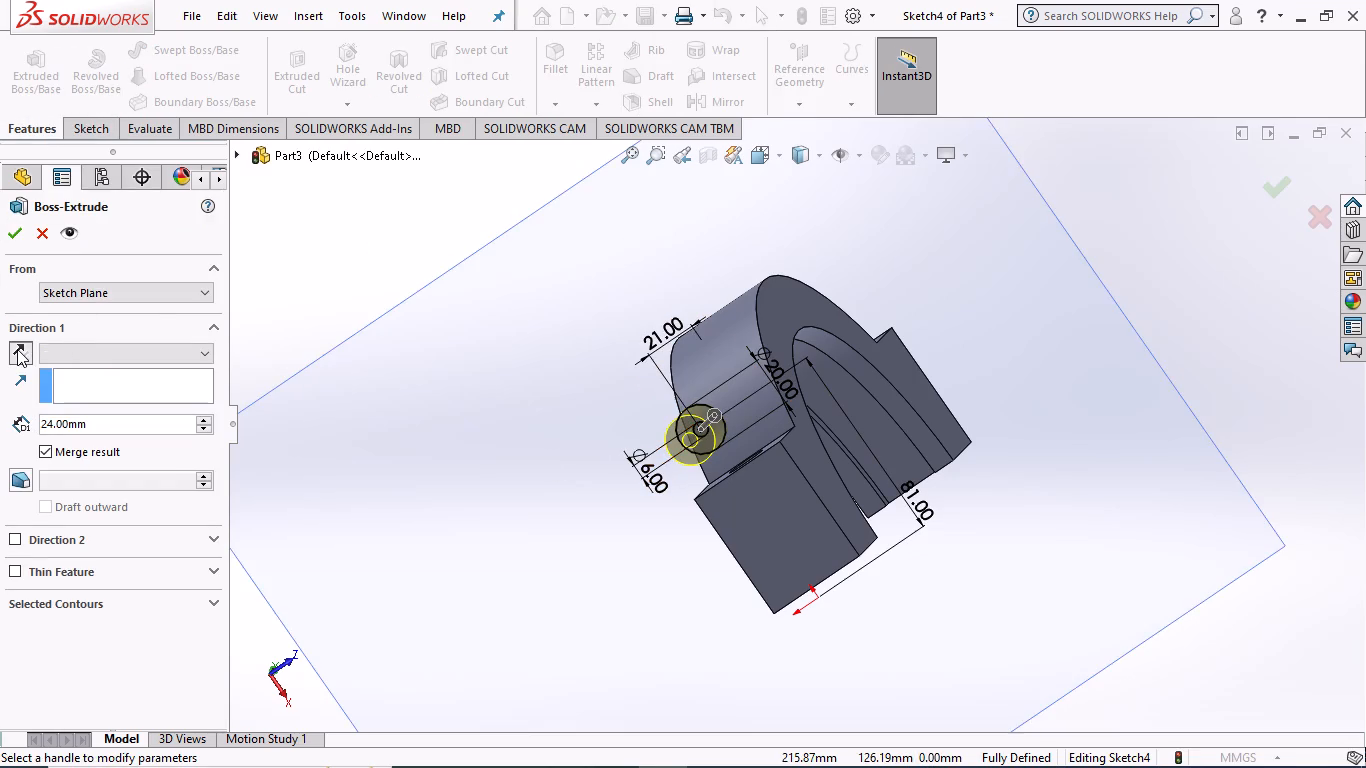
pyautogui.click(196, 352)
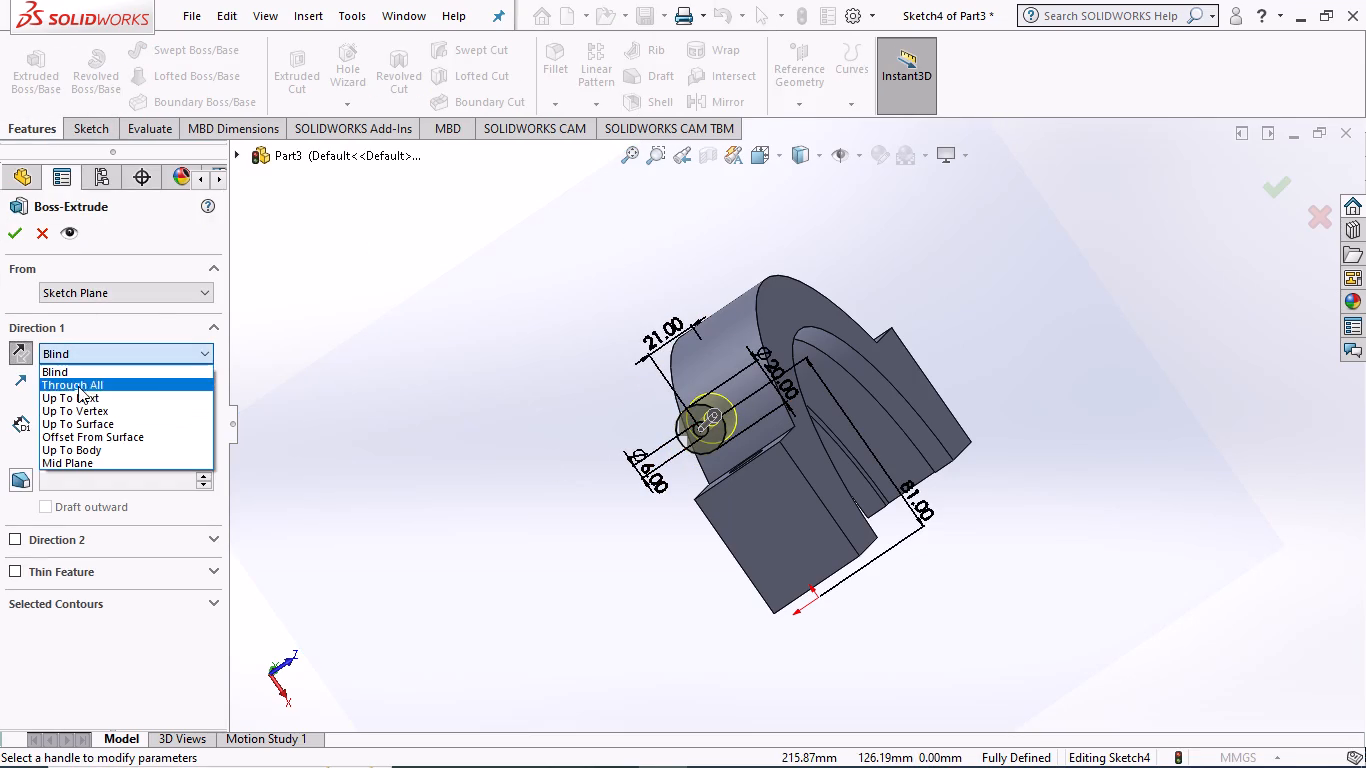
pyautogui.click(77, 398)
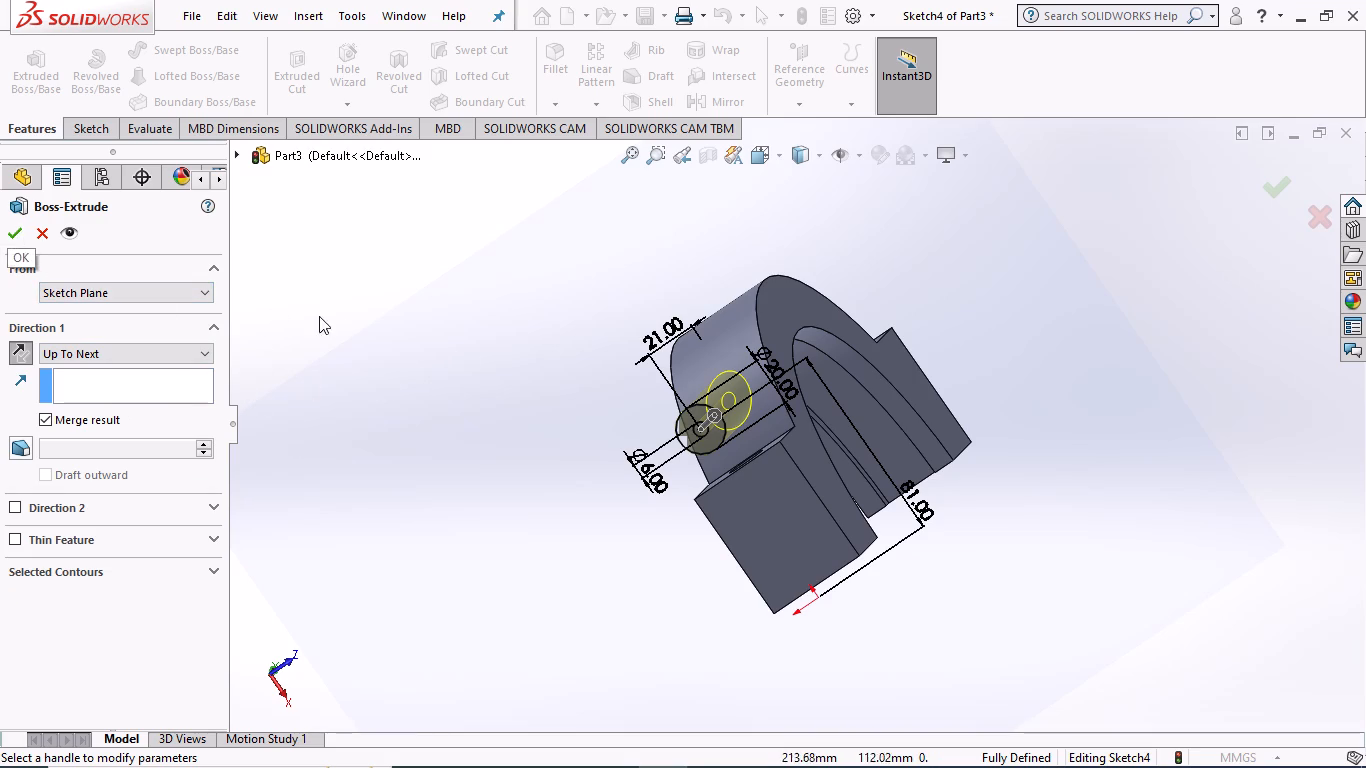
# Examine from several angles how the extrusion preview runs from the offset plane to the half-ring's arch.
pyautogui.scroll(1, 401, 342)
pyautogui.moveTo(375, 312); pyautogui.dragTo(508, 285, button='middle')
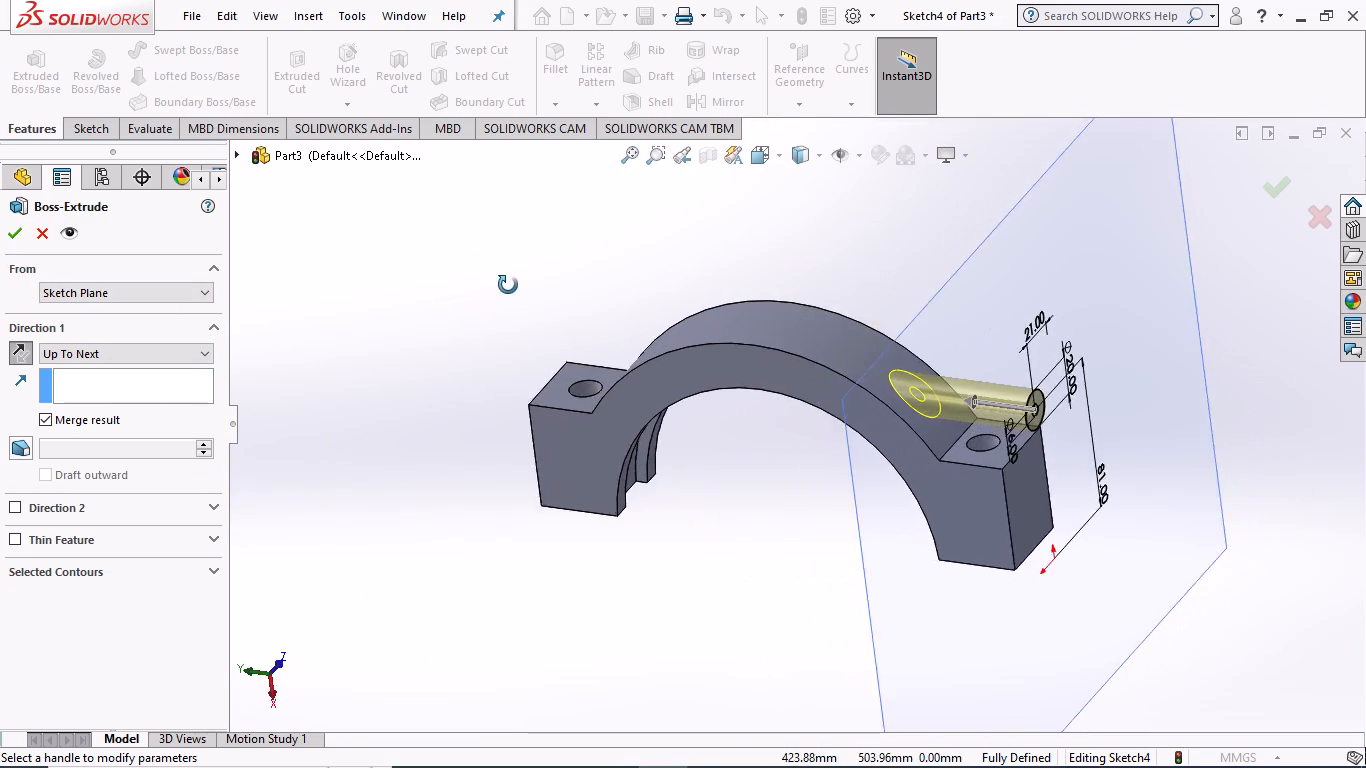
pyautogui.moveTo(508, 285); pyautogui.dragTo(550, 214, button='middle')
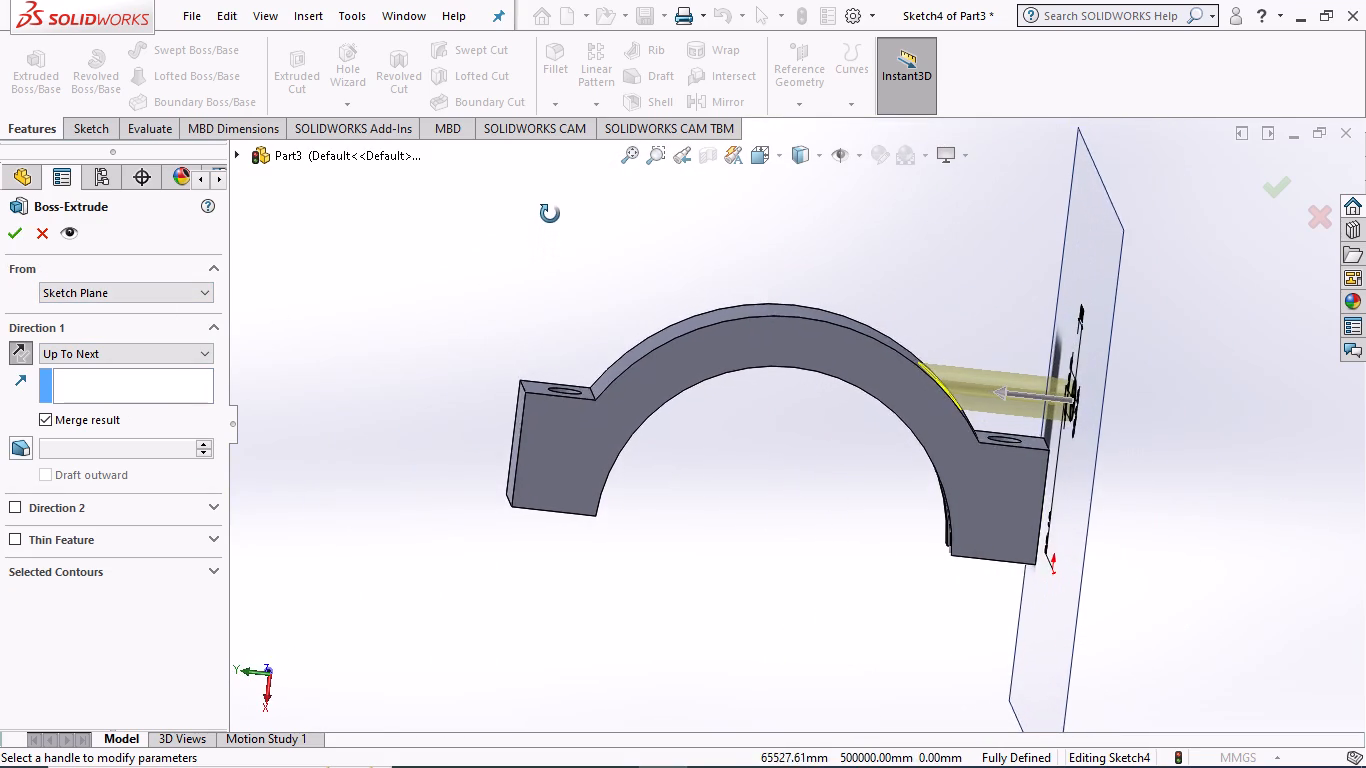
pyautogui.moveTo(550, 214); pyautogui.dragTo(548, 206, button='middle')
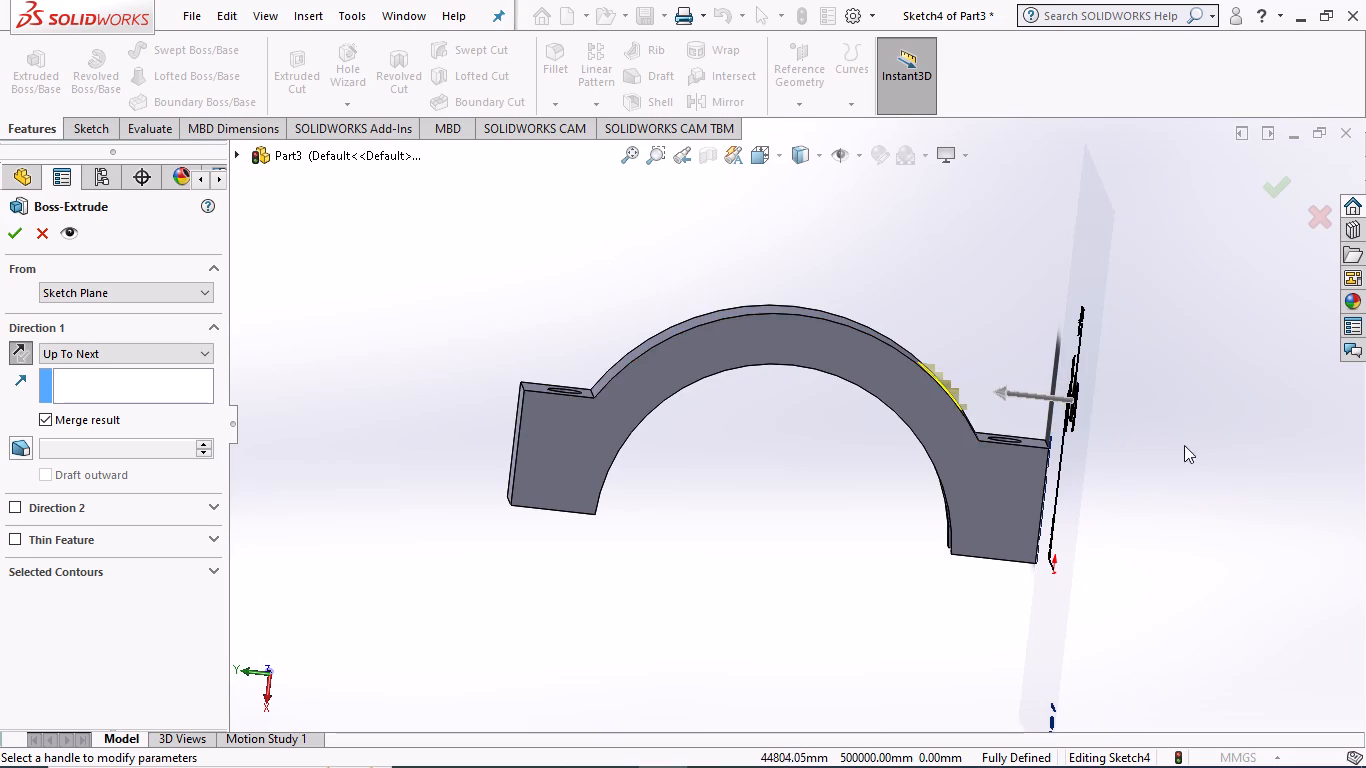
pyautogui.moveTo(1185, 446); pyautogui.dragTo(1149, 468, button='middle')
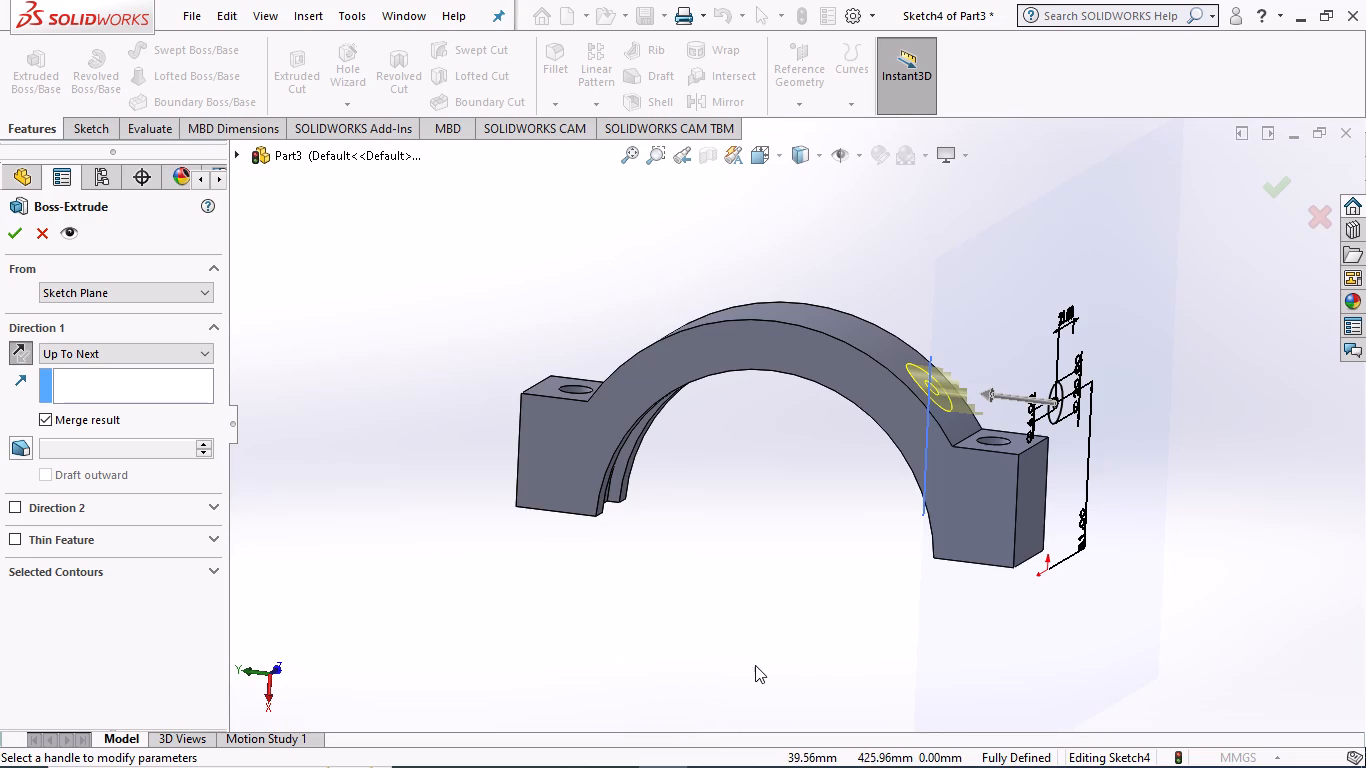
pyautogui.moveTo(701, 668); pyautogui.dragTo(731, 629, button='middle')
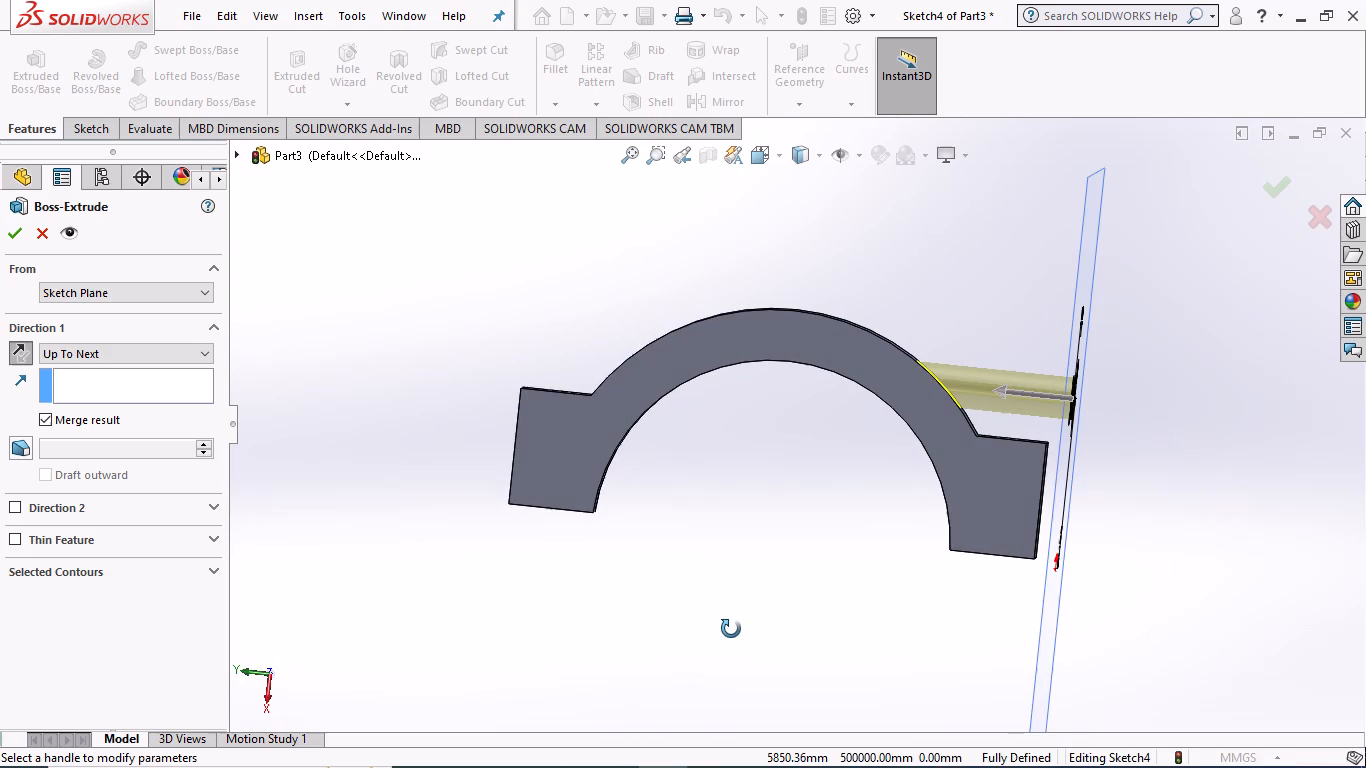
pyautogui.moveTo(731, 629); pyautogui.dragTo(730, 618, button='middle')
pyautogui.scroll(1, 730, 617)
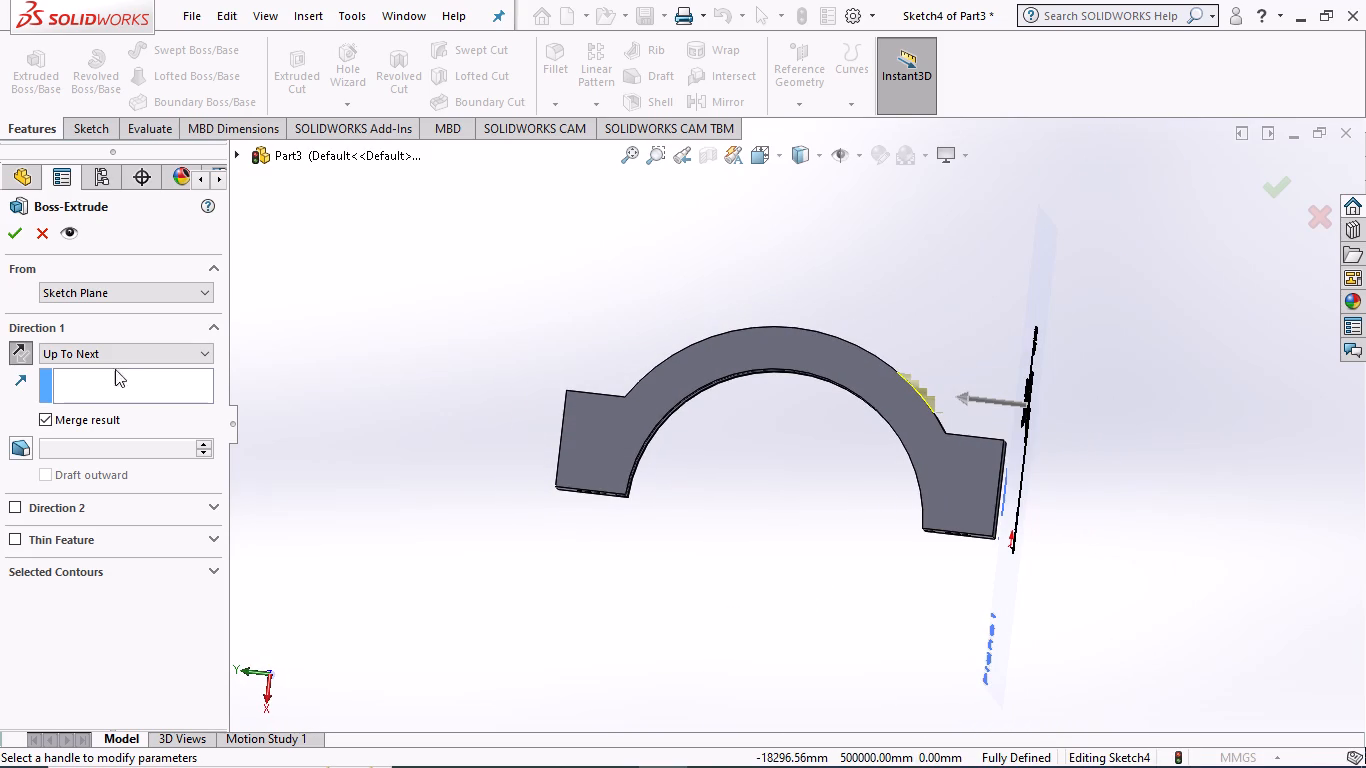
# Start the extrusion from an Offset of 20 mm instead of the sketch plane and inspect the preview.
pyautogui.click(203, 292)
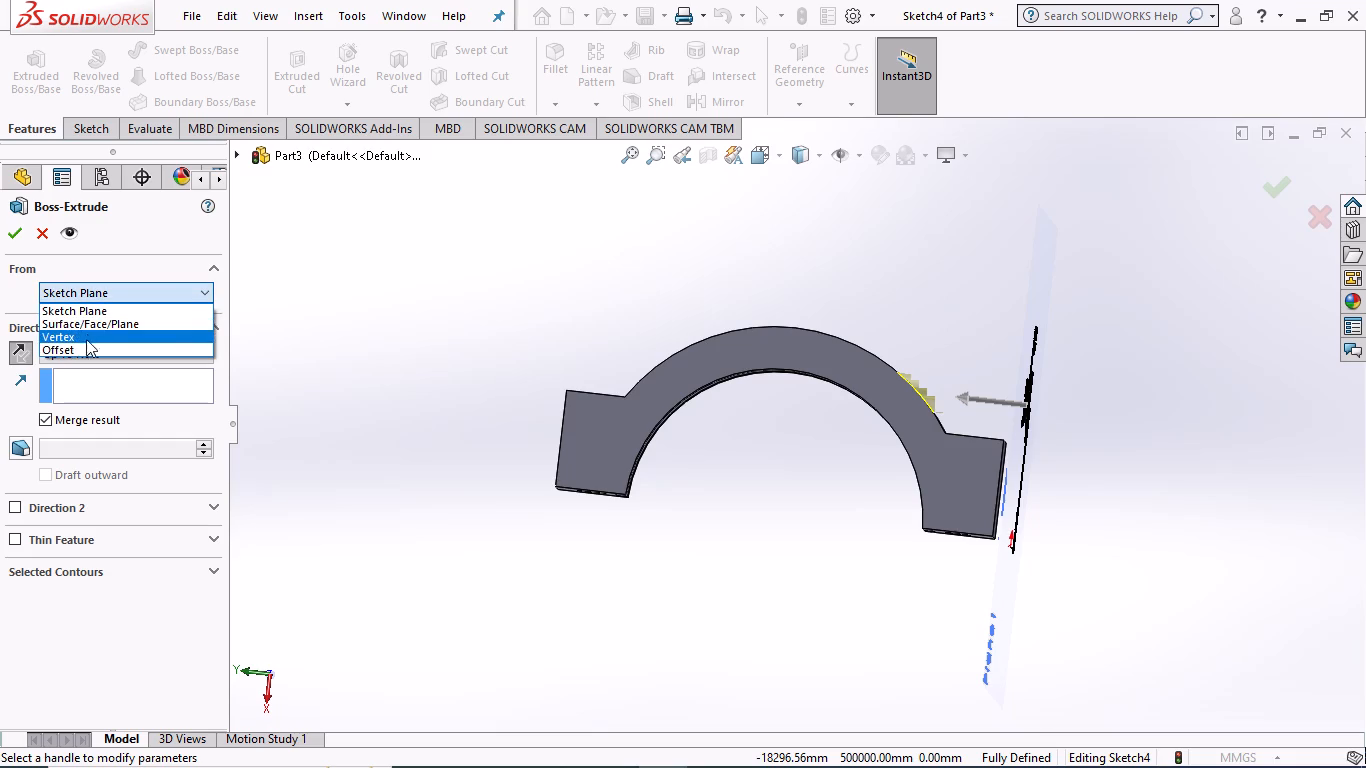
pyautogui.click(90, 346)
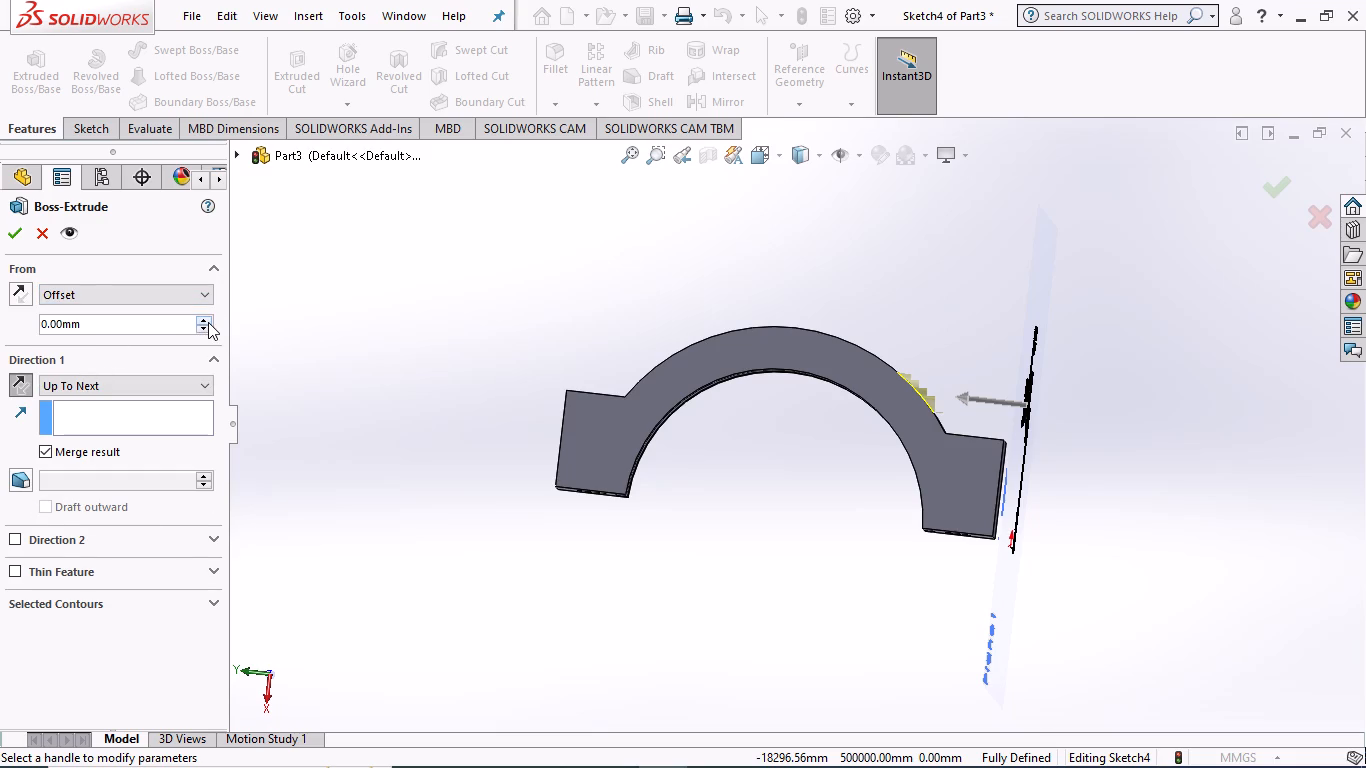
pyautogui.click(208, 320)
pyautogui.click(208, 320)
pyautogui.moveTo(478, 398); pyautogui.dragTo(482, 406, button='middle')
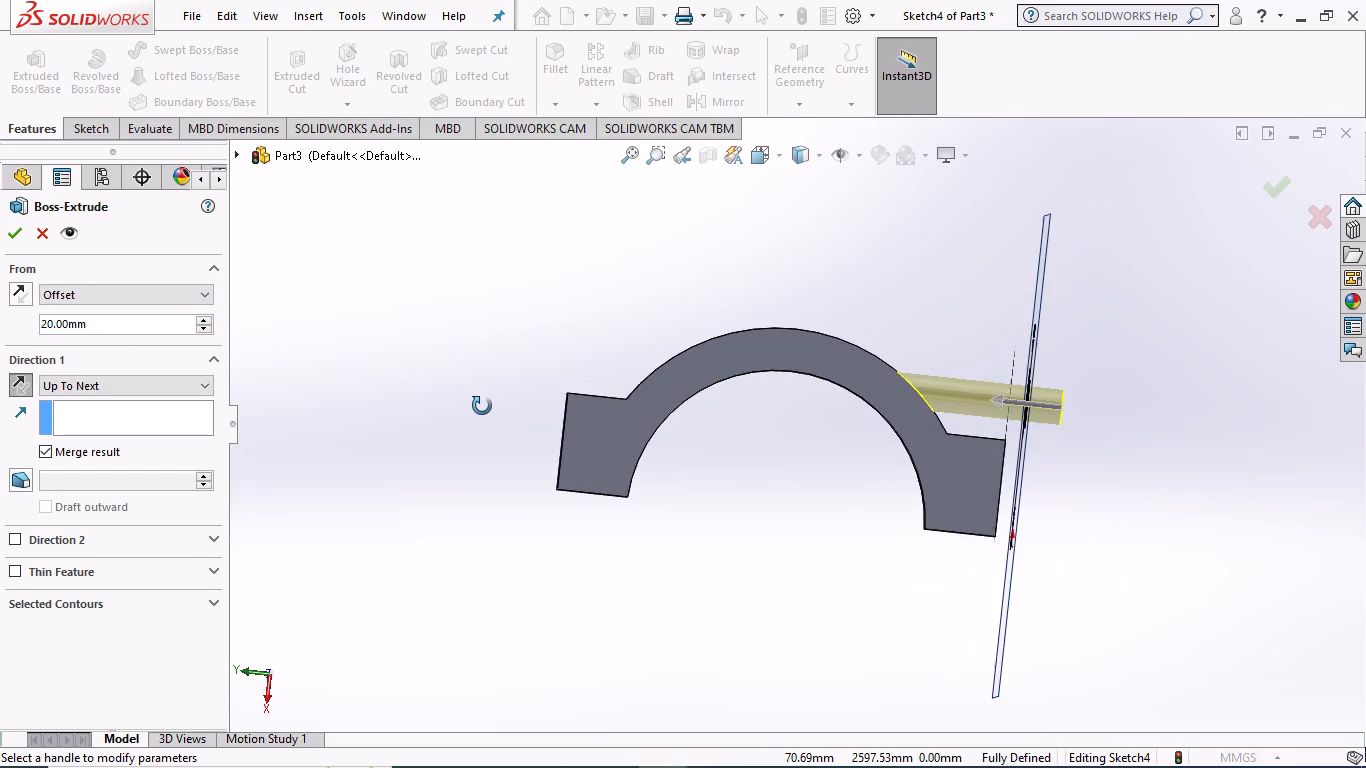
pyautogui.moveTo(482, 406); pyautogui.dragTo(478, 410, button='middle')
pyautogui.moveTo(498, 396); pyautogui.dragTo(495, 426, button='middle')
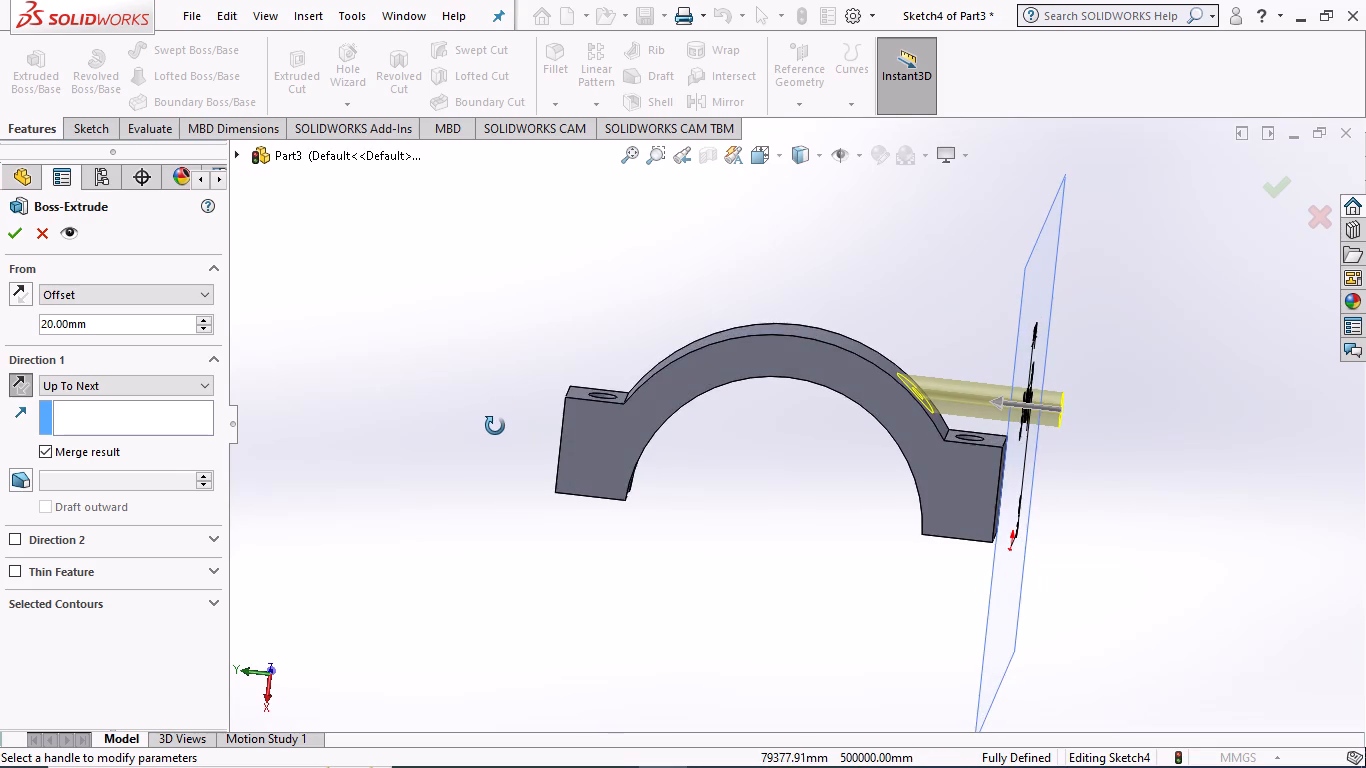
pyautogui.moveTo(495, 426); pyautogui.dragTo(500, 440, button='middle')
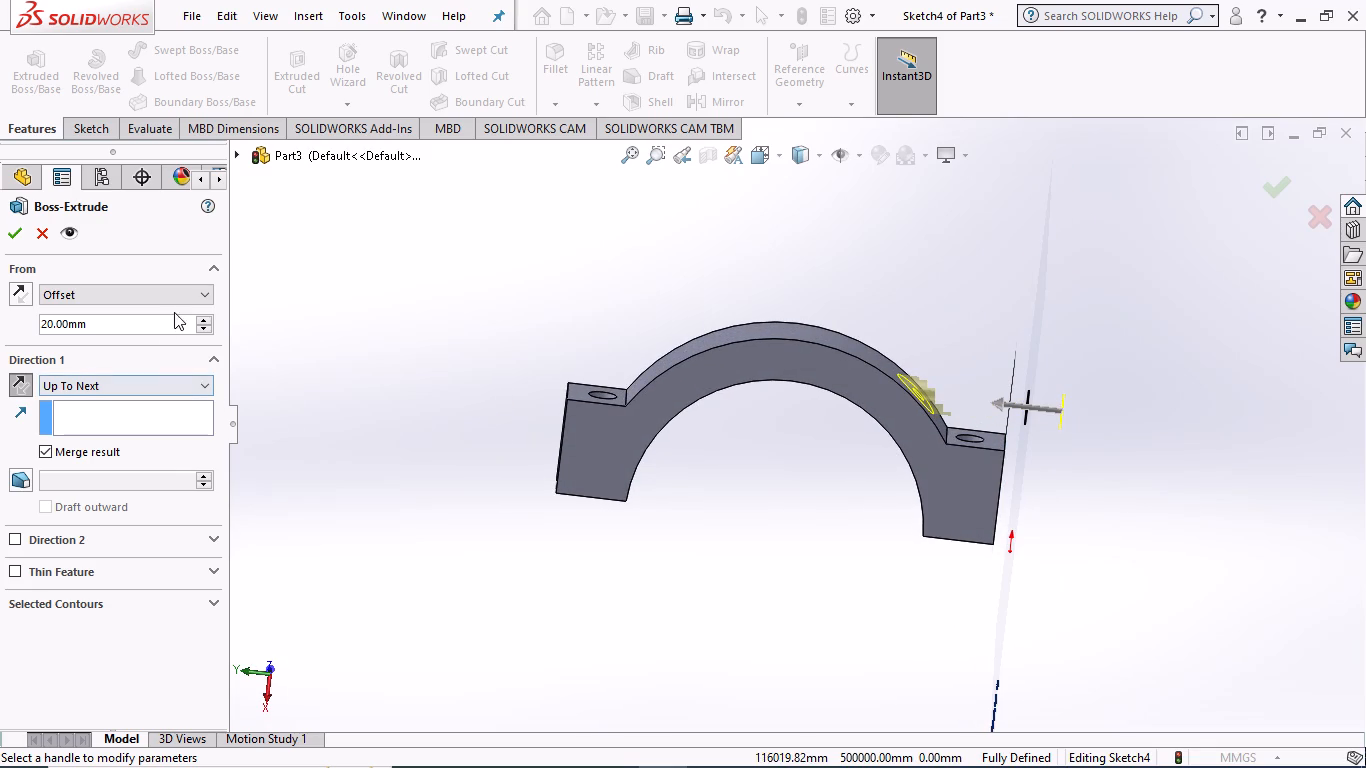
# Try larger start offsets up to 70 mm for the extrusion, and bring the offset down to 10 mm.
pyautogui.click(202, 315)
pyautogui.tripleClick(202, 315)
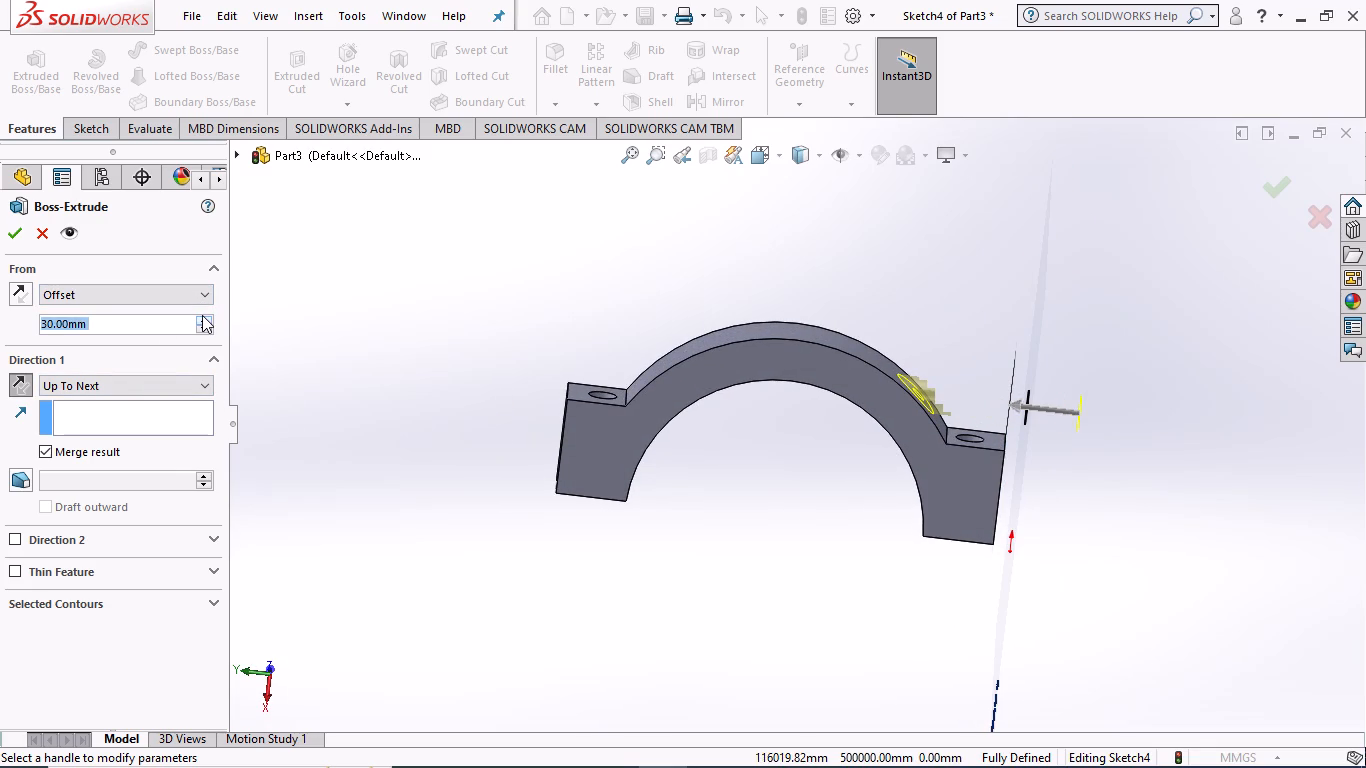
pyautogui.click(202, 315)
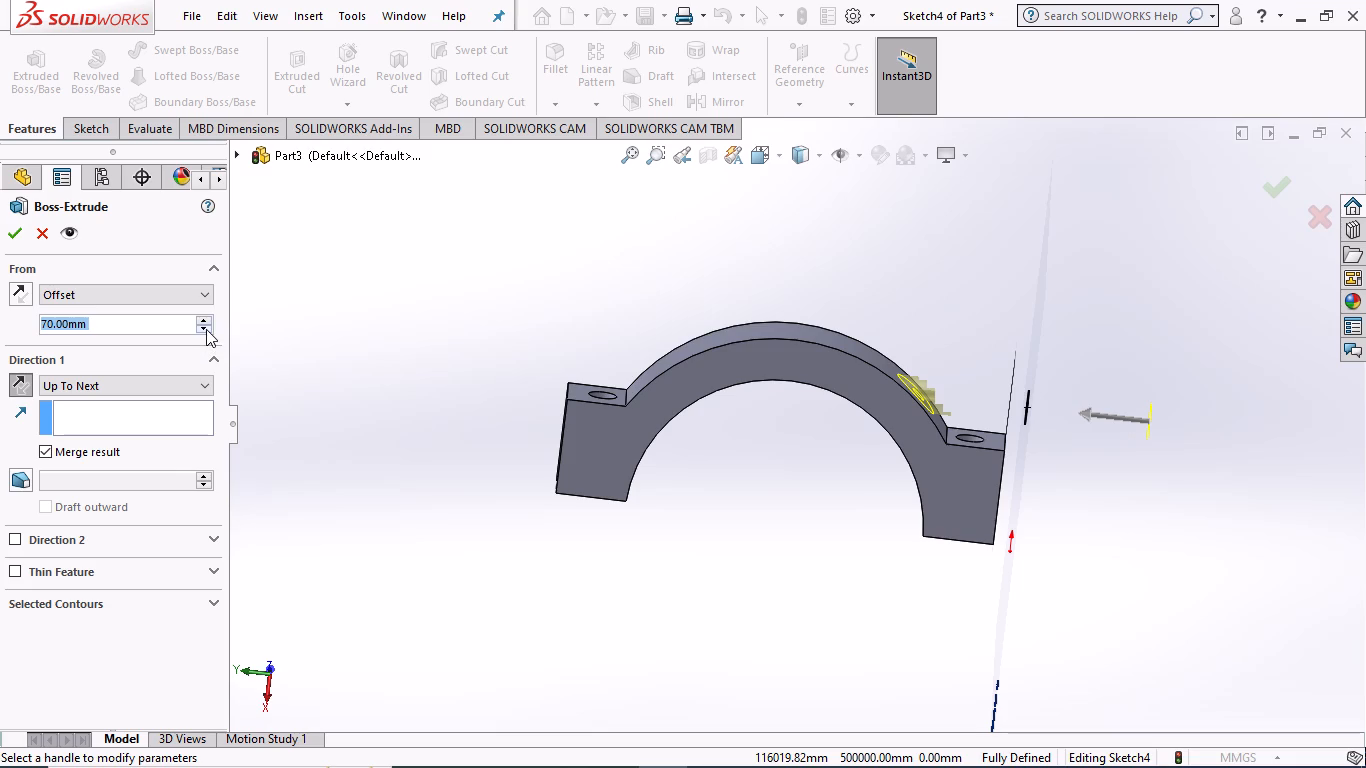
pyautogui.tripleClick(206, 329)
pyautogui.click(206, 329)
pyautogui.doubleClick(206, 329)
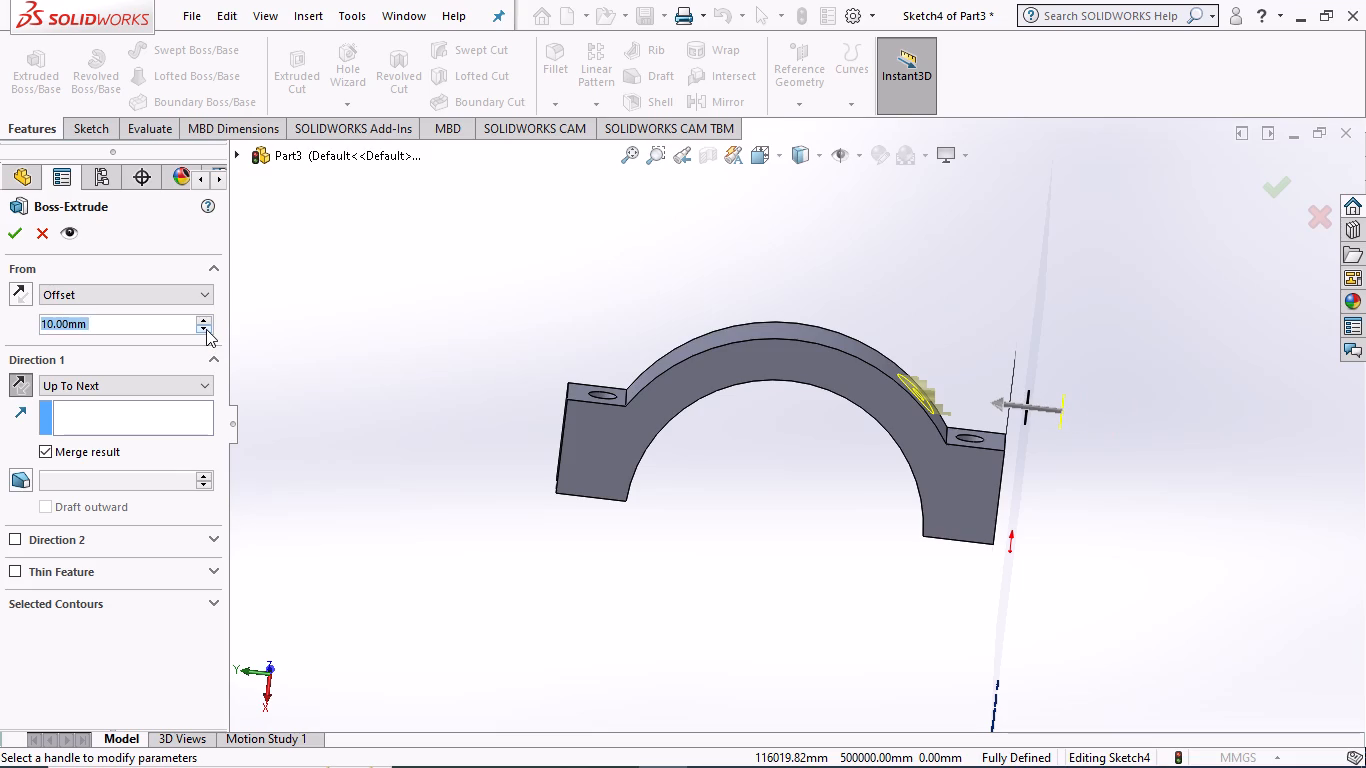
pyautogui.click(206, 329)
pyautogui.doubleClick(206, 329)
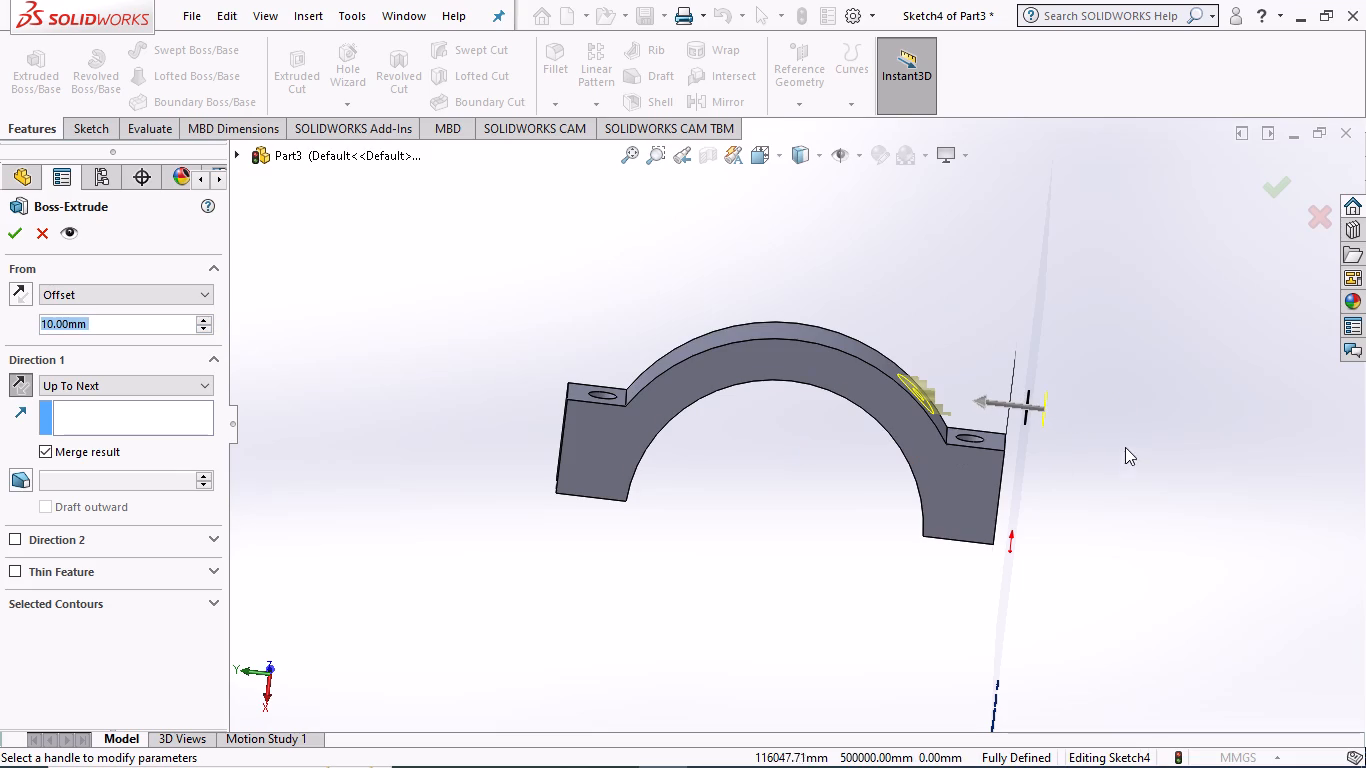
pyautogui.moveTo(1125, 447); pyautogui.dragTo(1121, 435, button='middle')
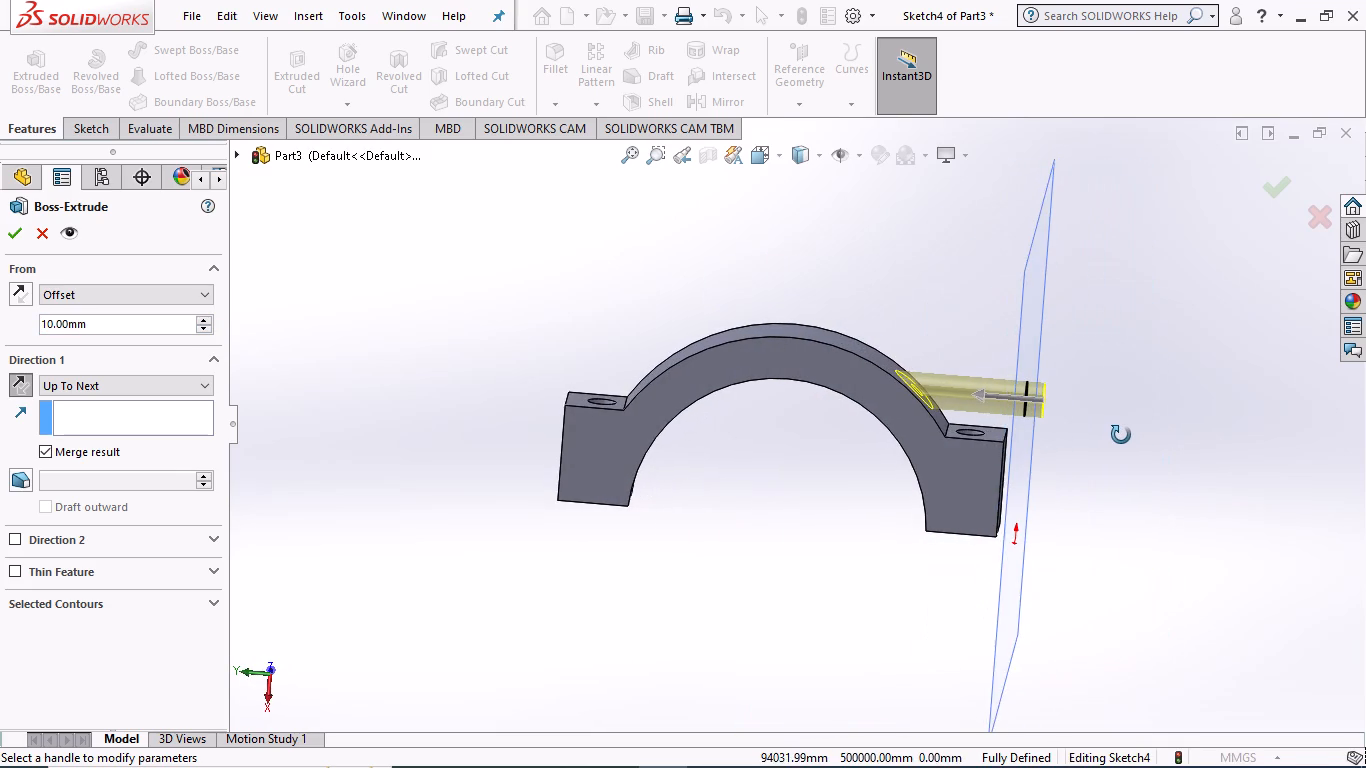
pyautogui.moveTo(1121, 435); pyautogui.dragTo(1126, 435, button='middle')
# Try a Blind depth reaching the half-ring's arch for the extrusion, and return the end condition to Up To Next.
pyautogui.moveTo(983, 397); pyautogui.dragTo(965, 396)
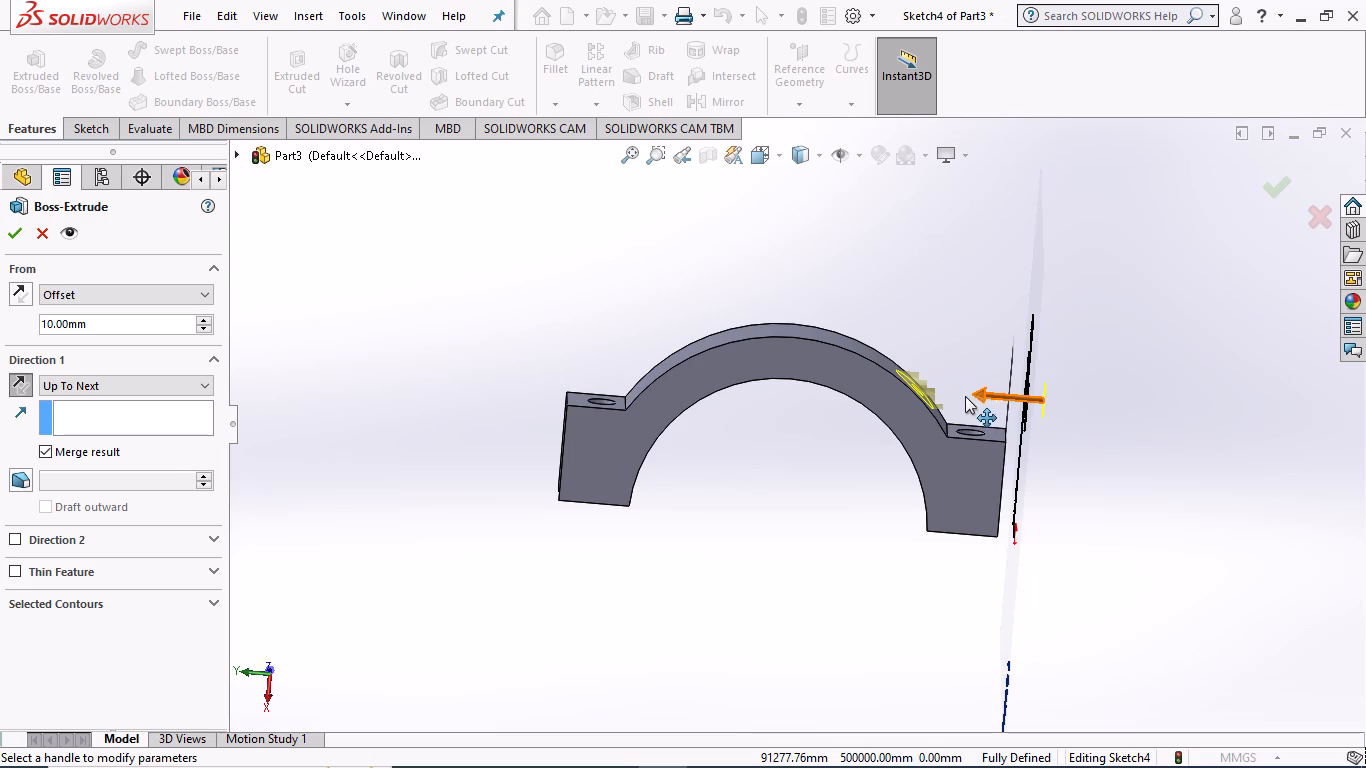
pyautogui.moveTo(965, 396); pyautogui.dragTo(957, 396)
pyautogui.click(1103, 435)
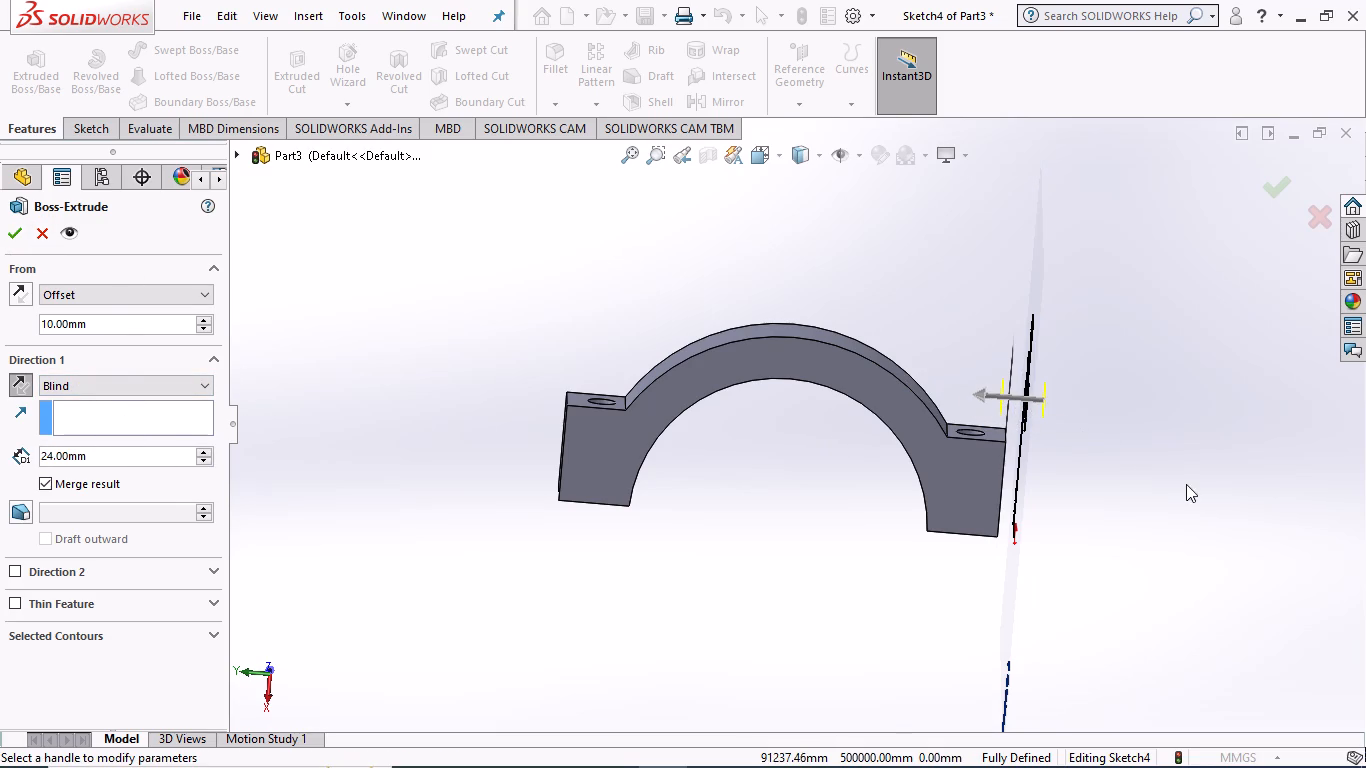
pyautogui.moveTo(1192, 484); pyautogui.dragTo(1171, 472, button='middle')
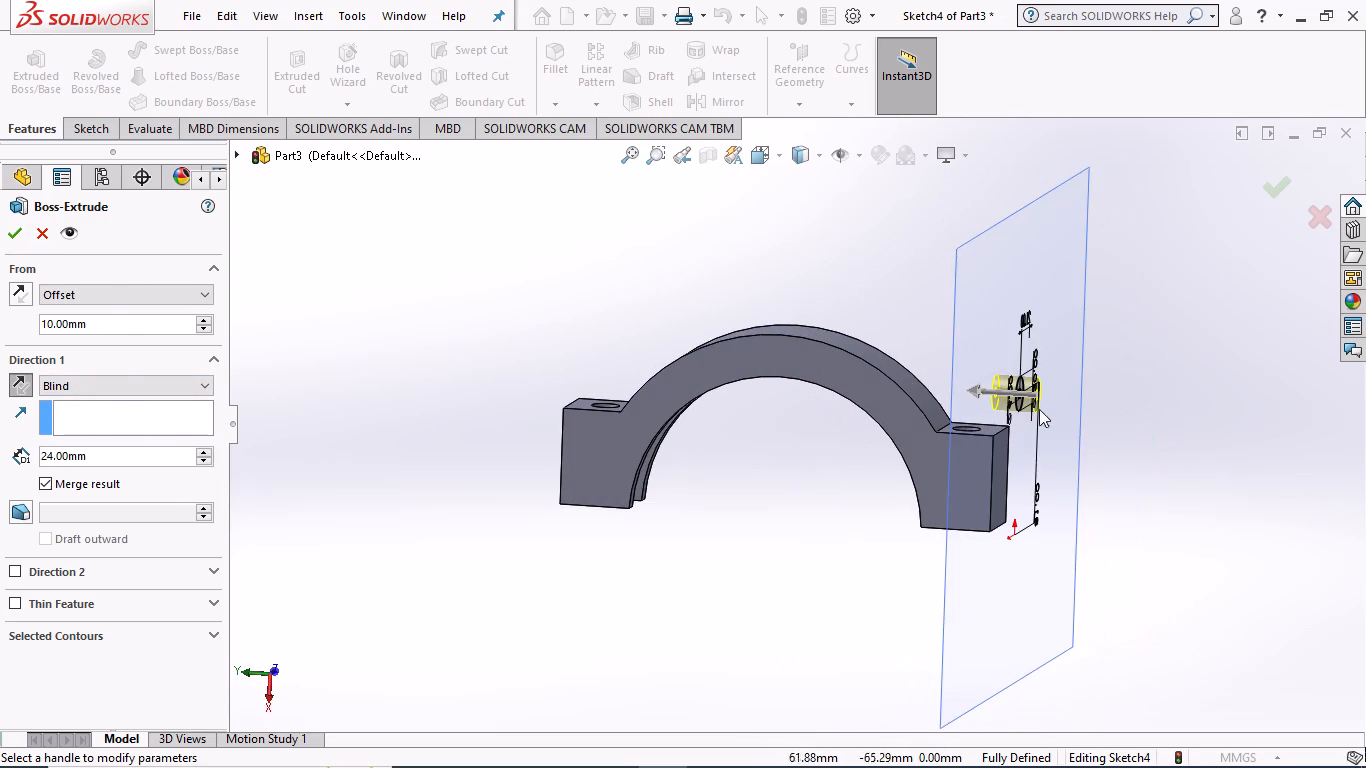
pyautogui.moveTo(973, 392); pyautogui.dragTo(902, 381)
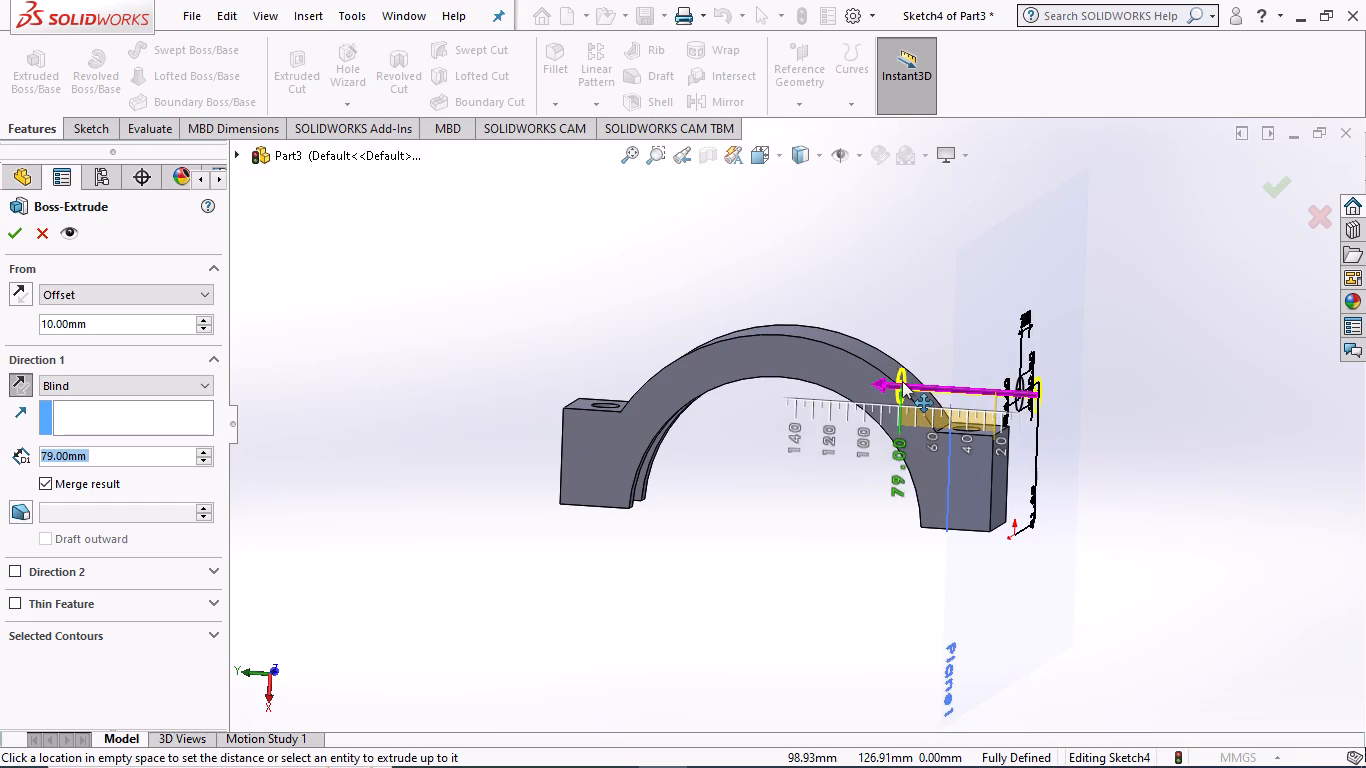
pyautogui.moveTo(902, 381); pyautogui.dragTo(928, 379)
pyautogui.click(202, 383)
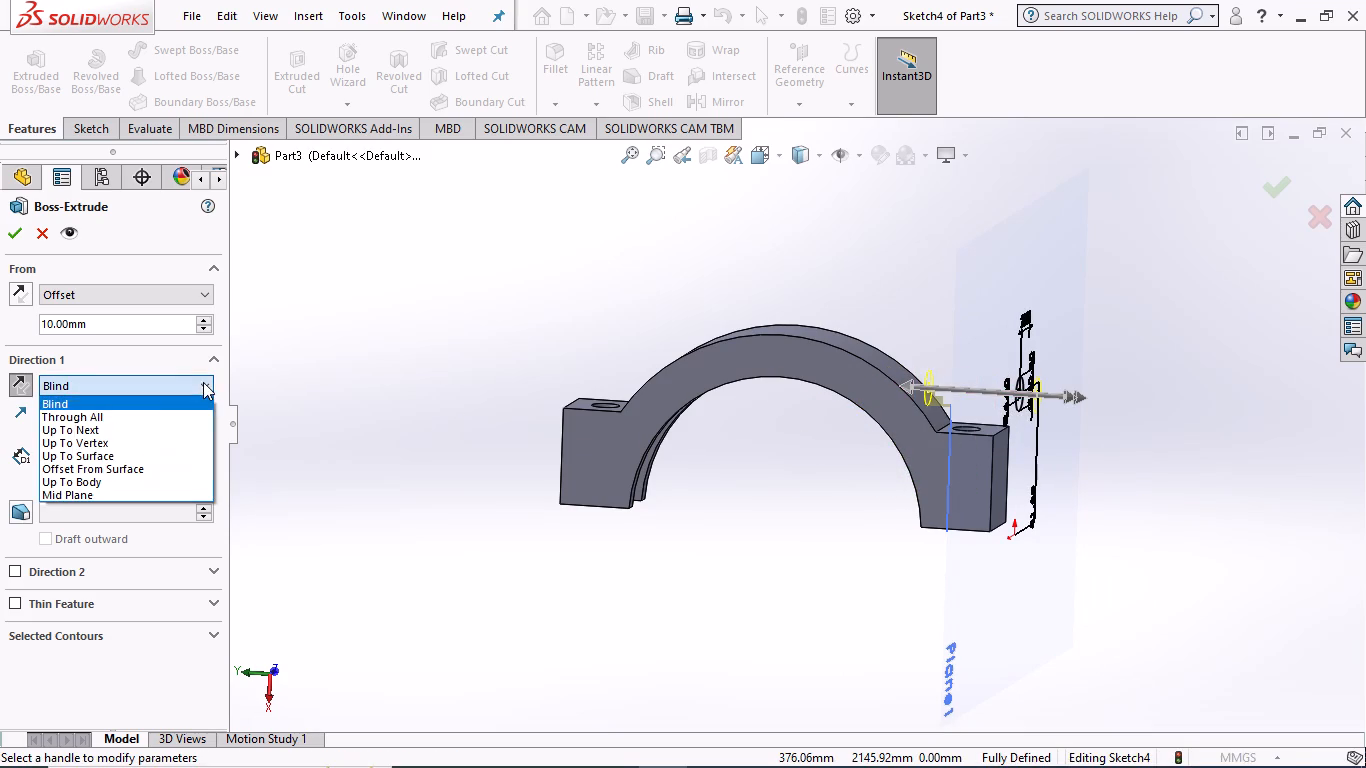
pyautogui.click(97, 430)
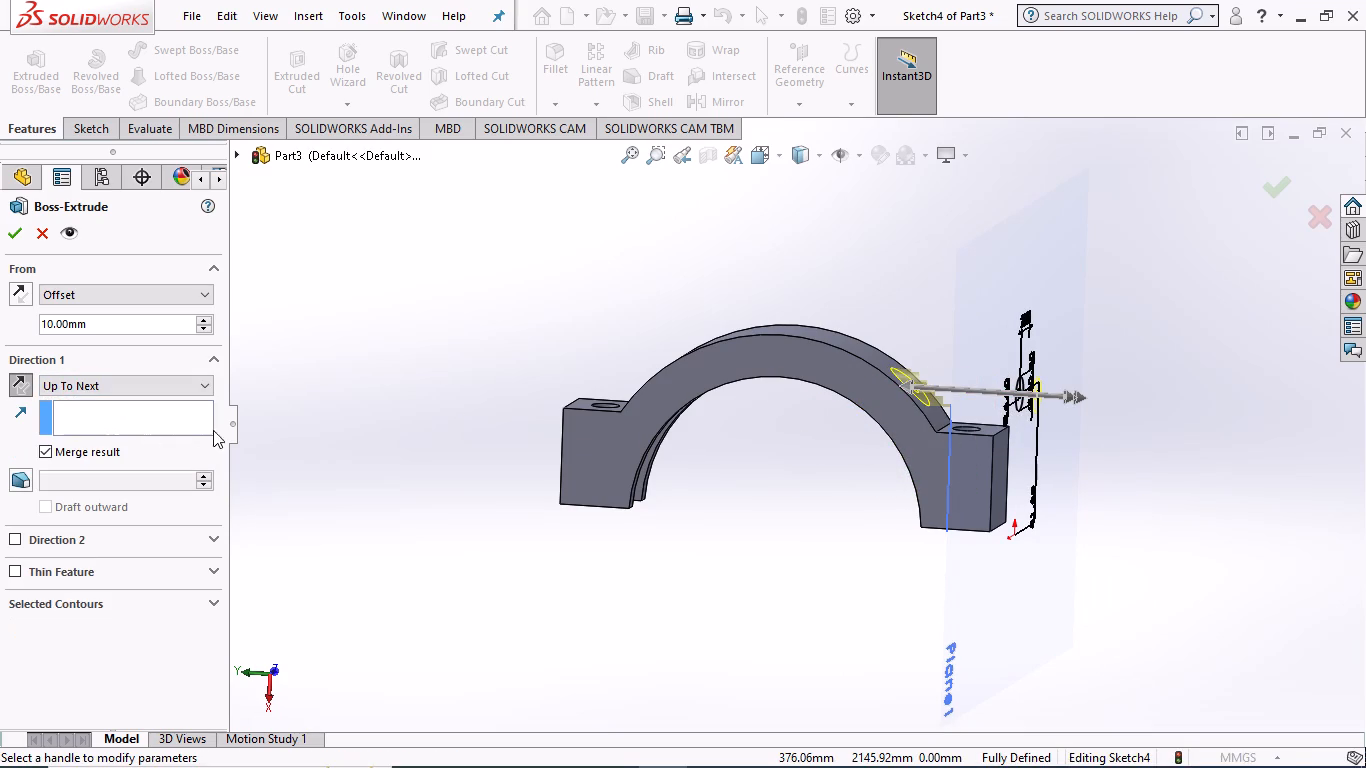
# Reverse the start offset's direction toward the half-ring's arch and set the offset to 60 mm.
pyautogui.moveTo(390, 433); pyautogui.dragTo(419, 389, button='middle')
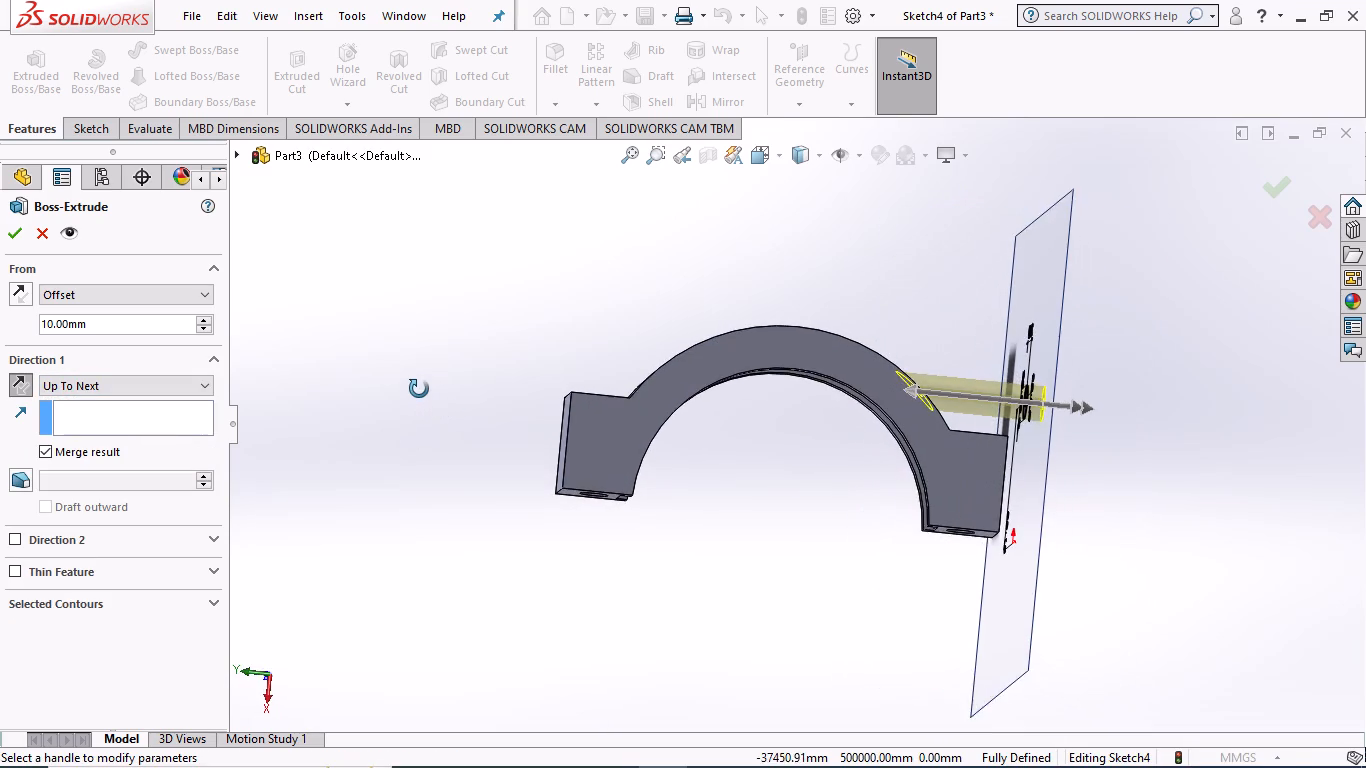
pyautogui.moveTo(419, 389); pyautogui.dragTo(407, 411, button='middle')
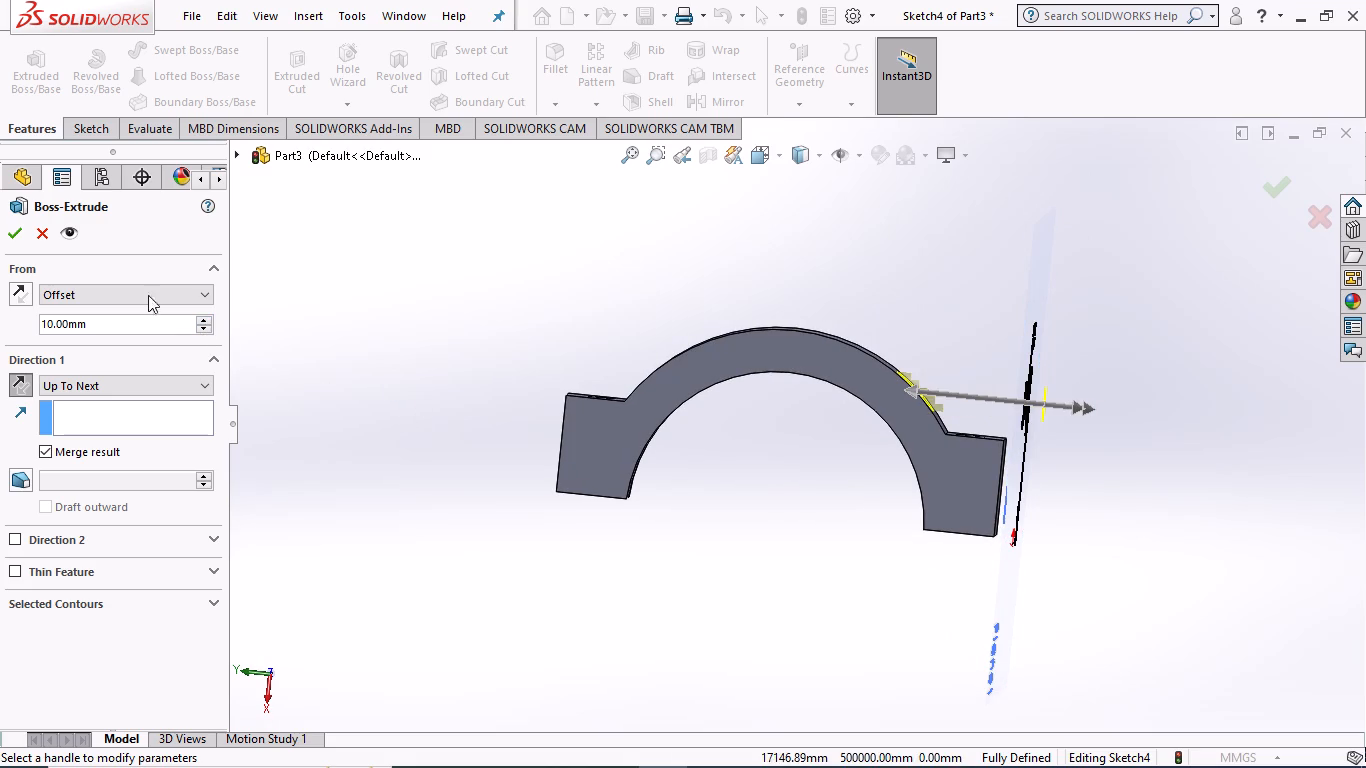
pyautogui.click(18, 286)
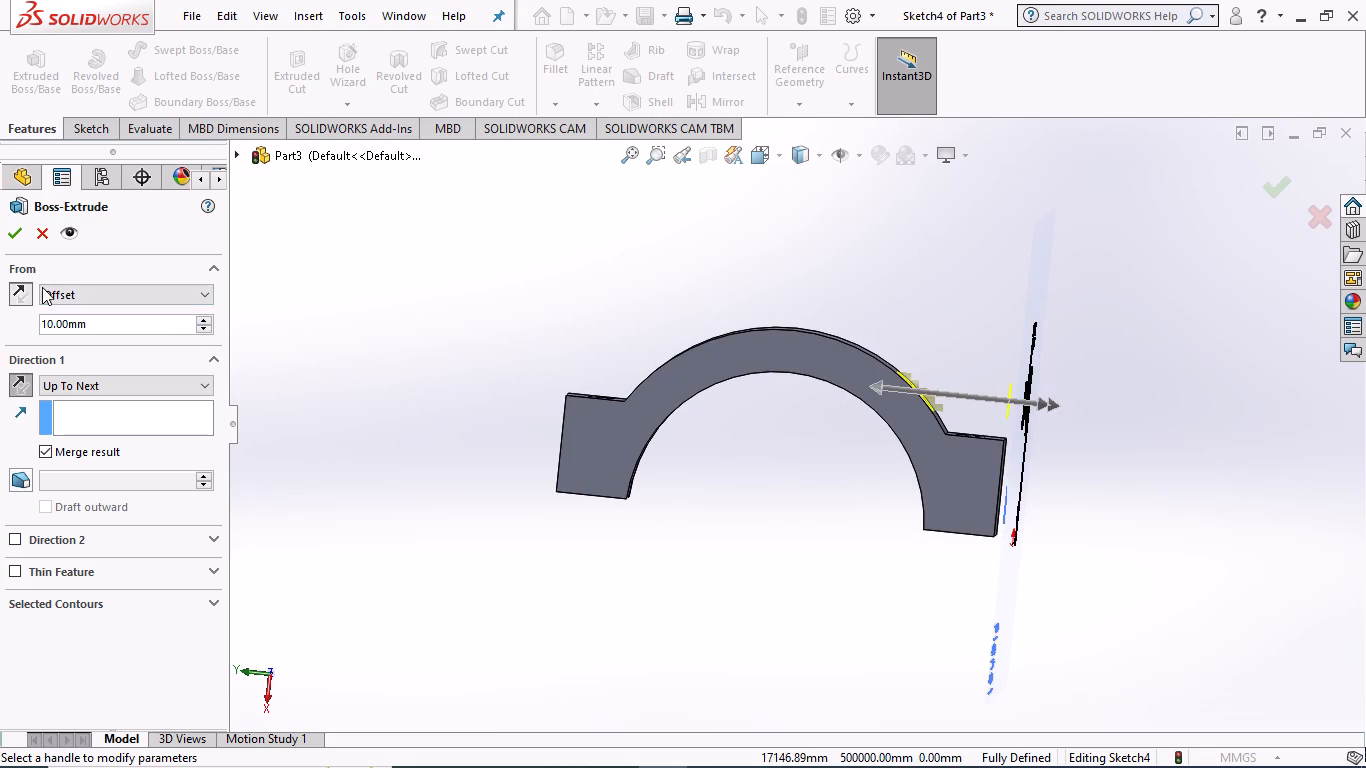
pyautogui.click(206, 321)
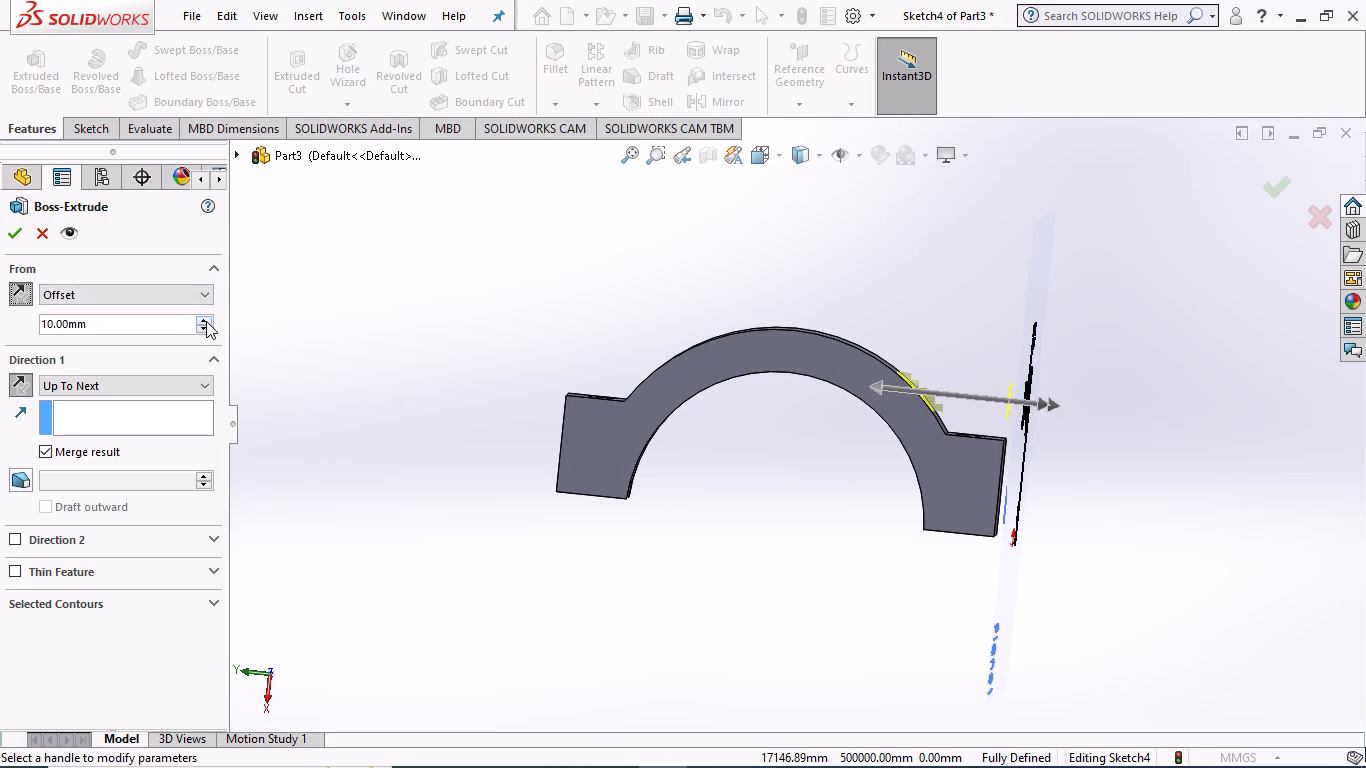
pyautogui.click(206, 321)
pyautogui.click(206, 321)
pyautogui.click(206, 321)
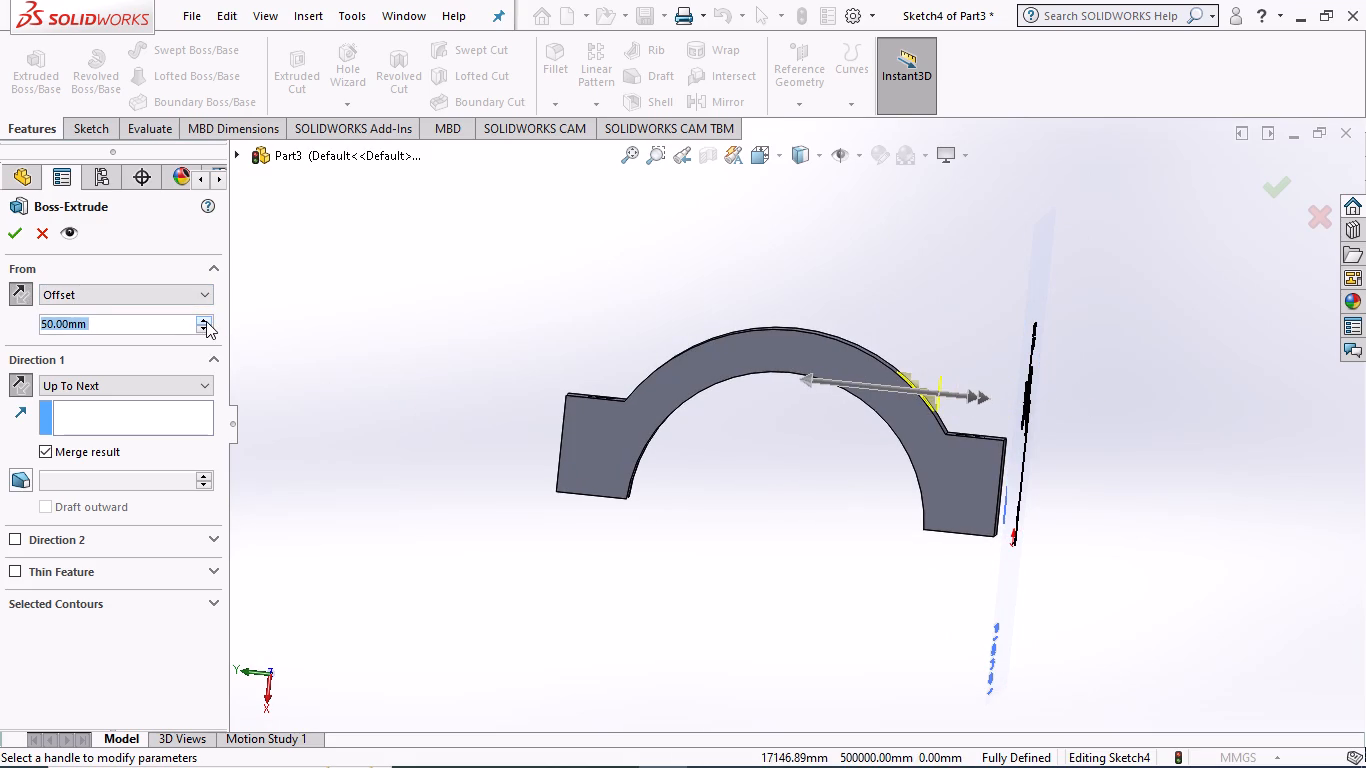
pyautogui.click(206, 321)
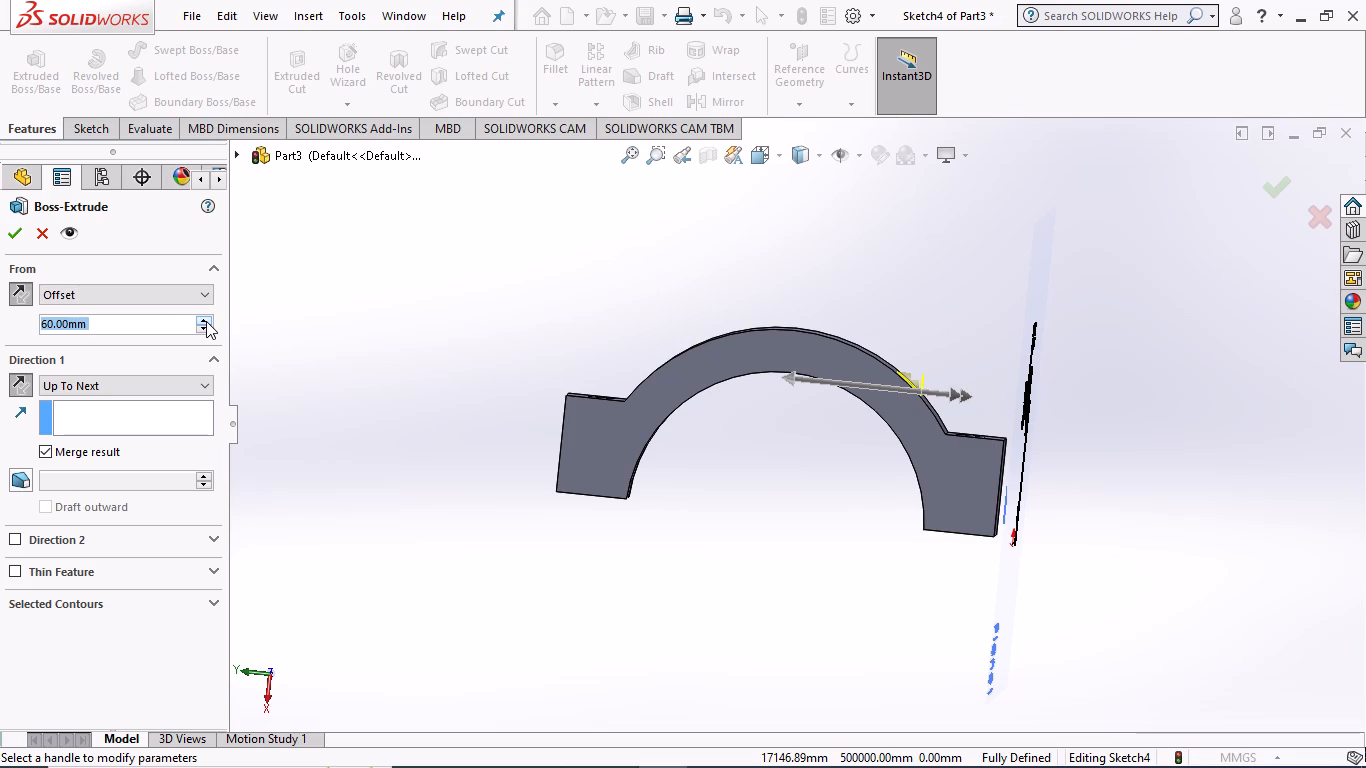
# Try start offsets of 65 mm and 55 mm, and complete the Up To Next boss extrusion with a 50 mm offset.
pyautogui.middleClick(943, 333)
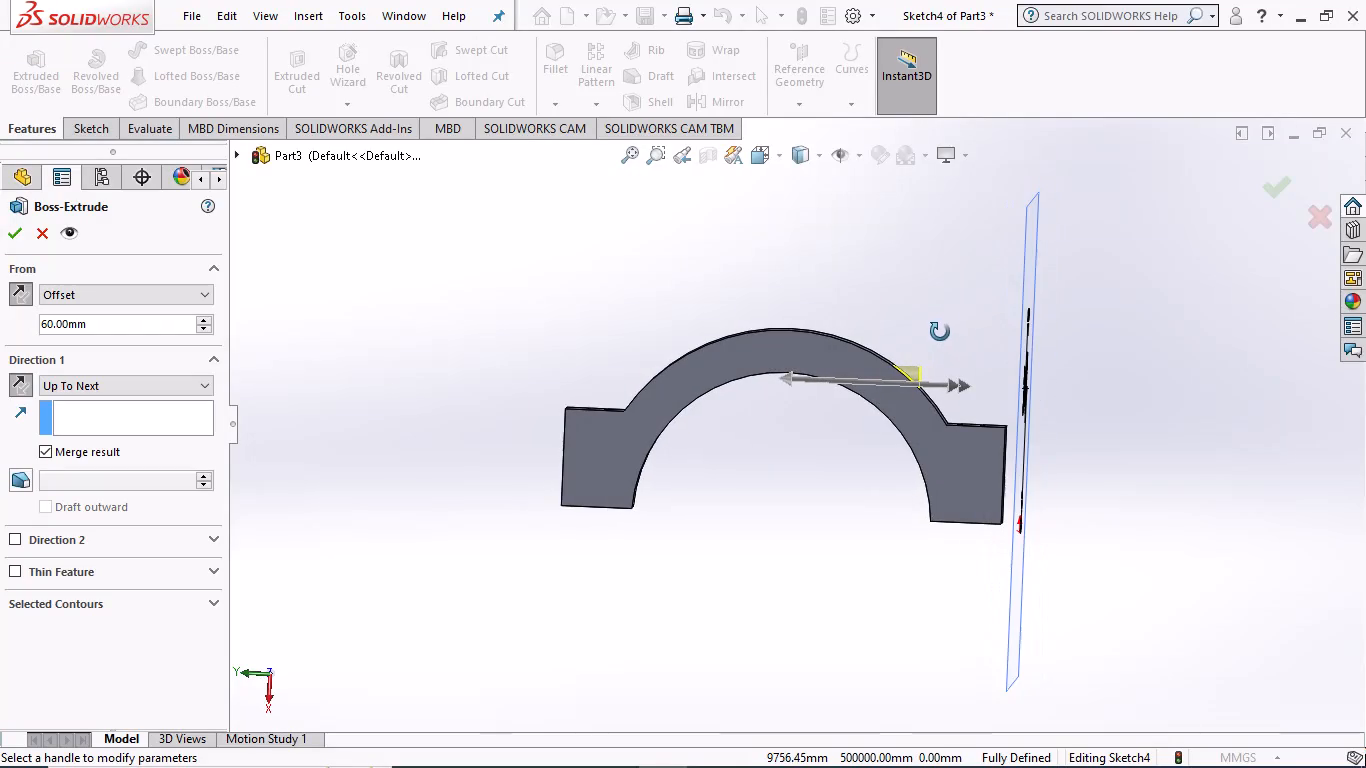
pyautogui.scroll(1, 940, 332)
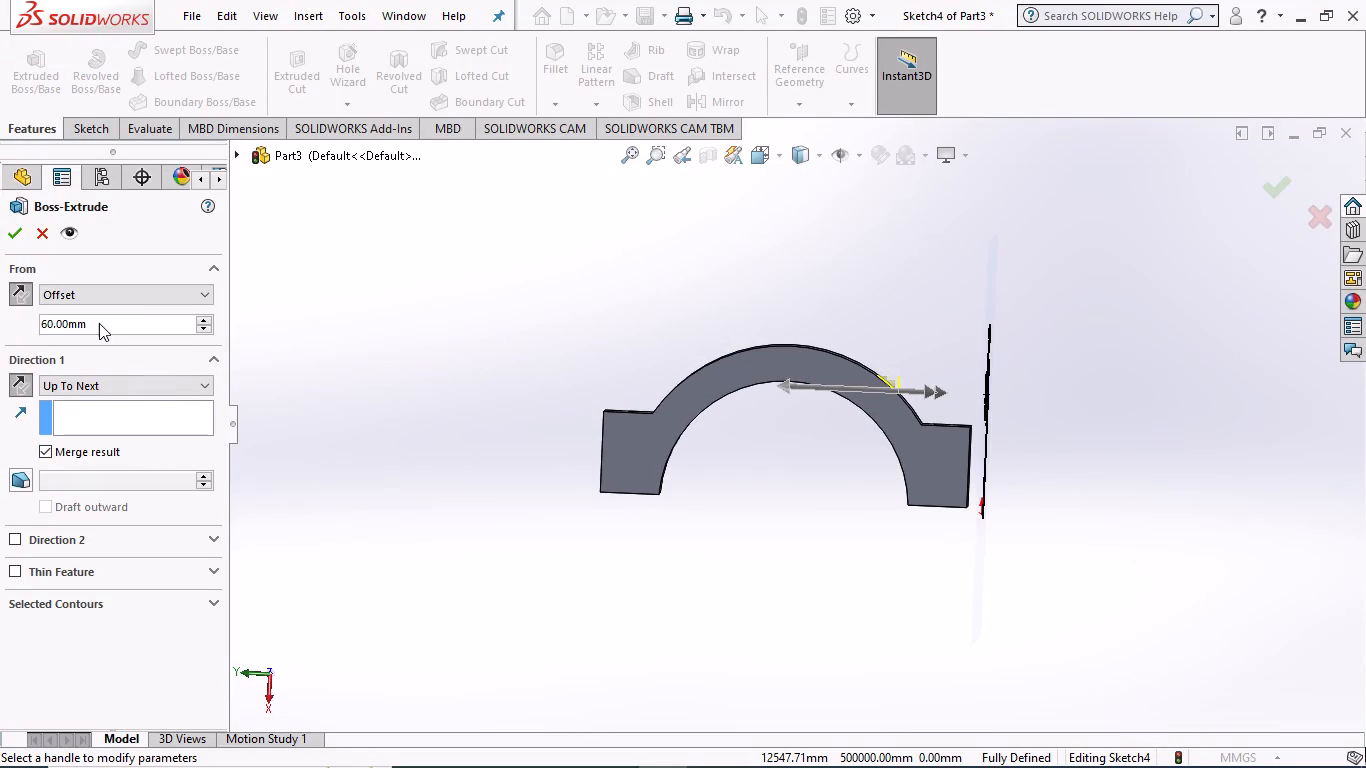
pyautogui.doubleClick(100, 323)
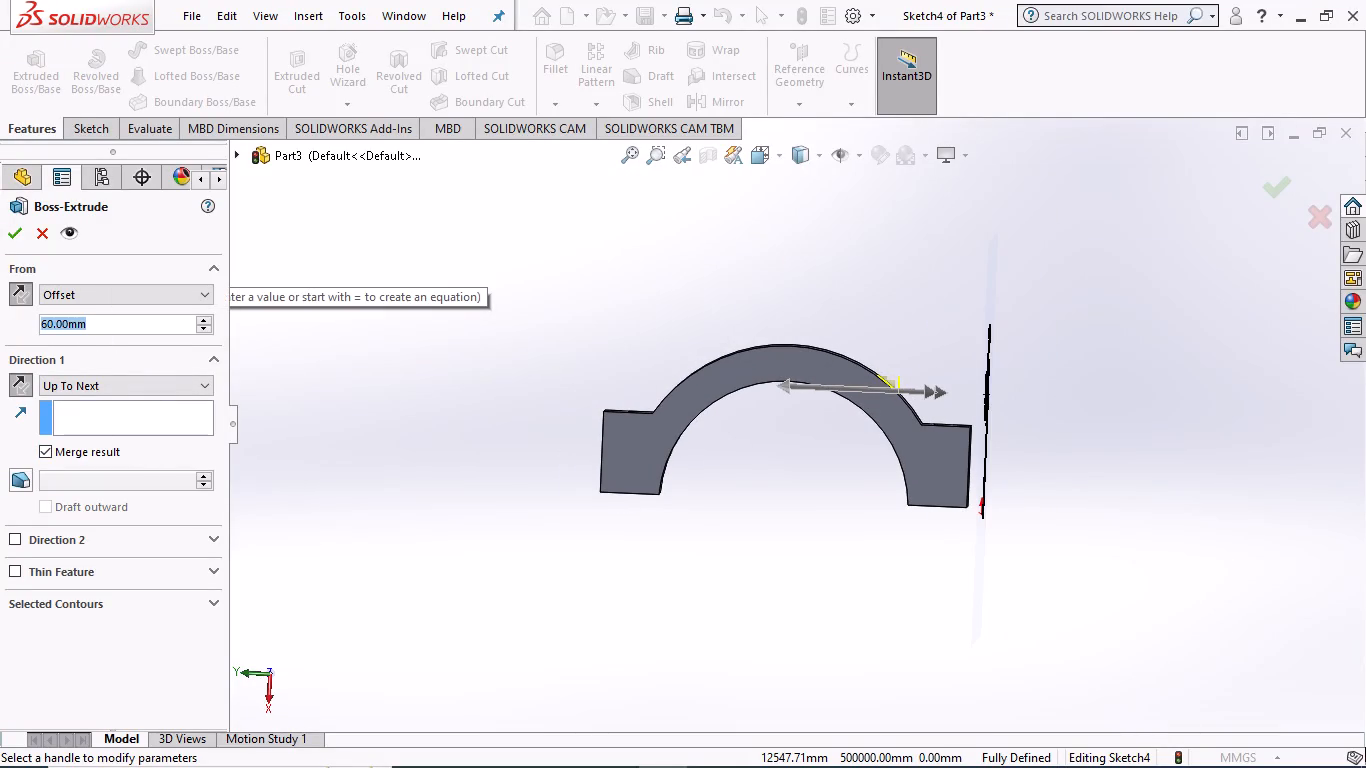
pyautogui.write('65')
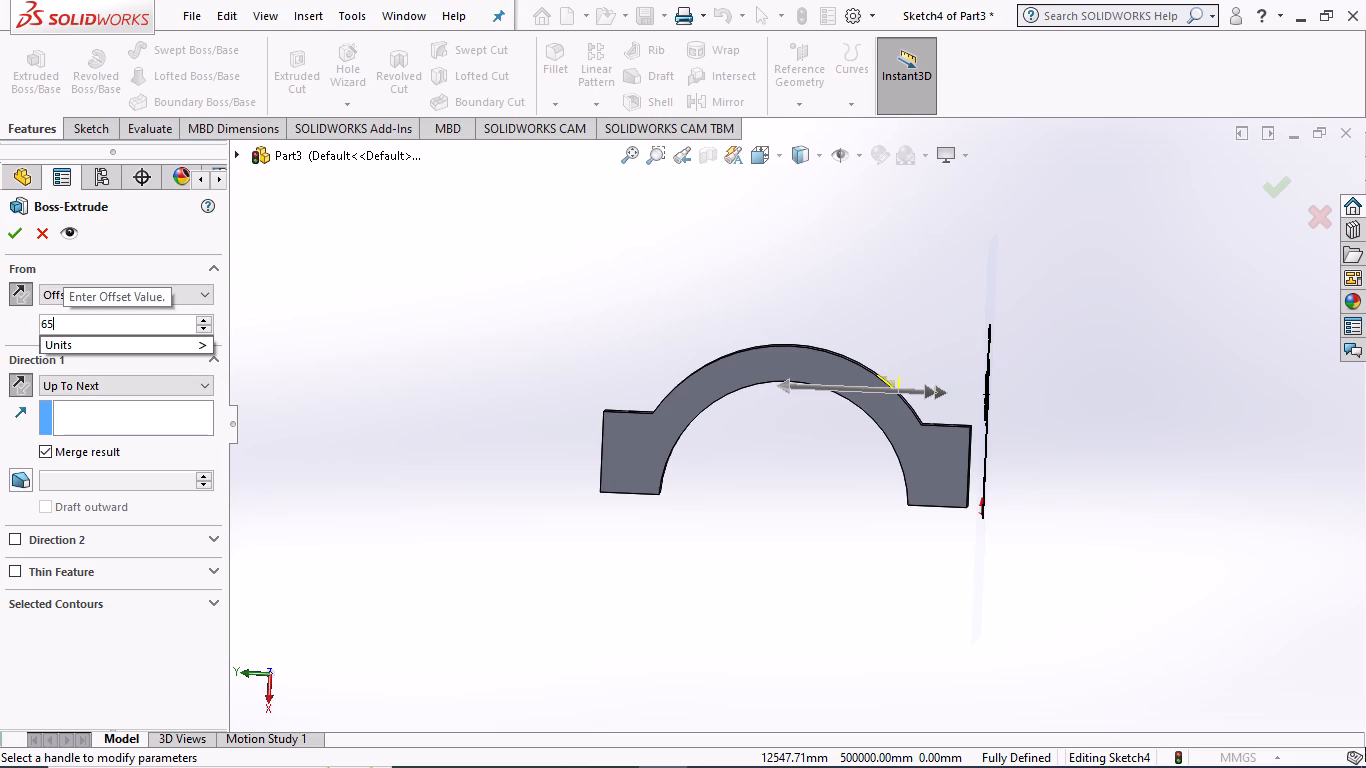
pyautogui.press('Return')
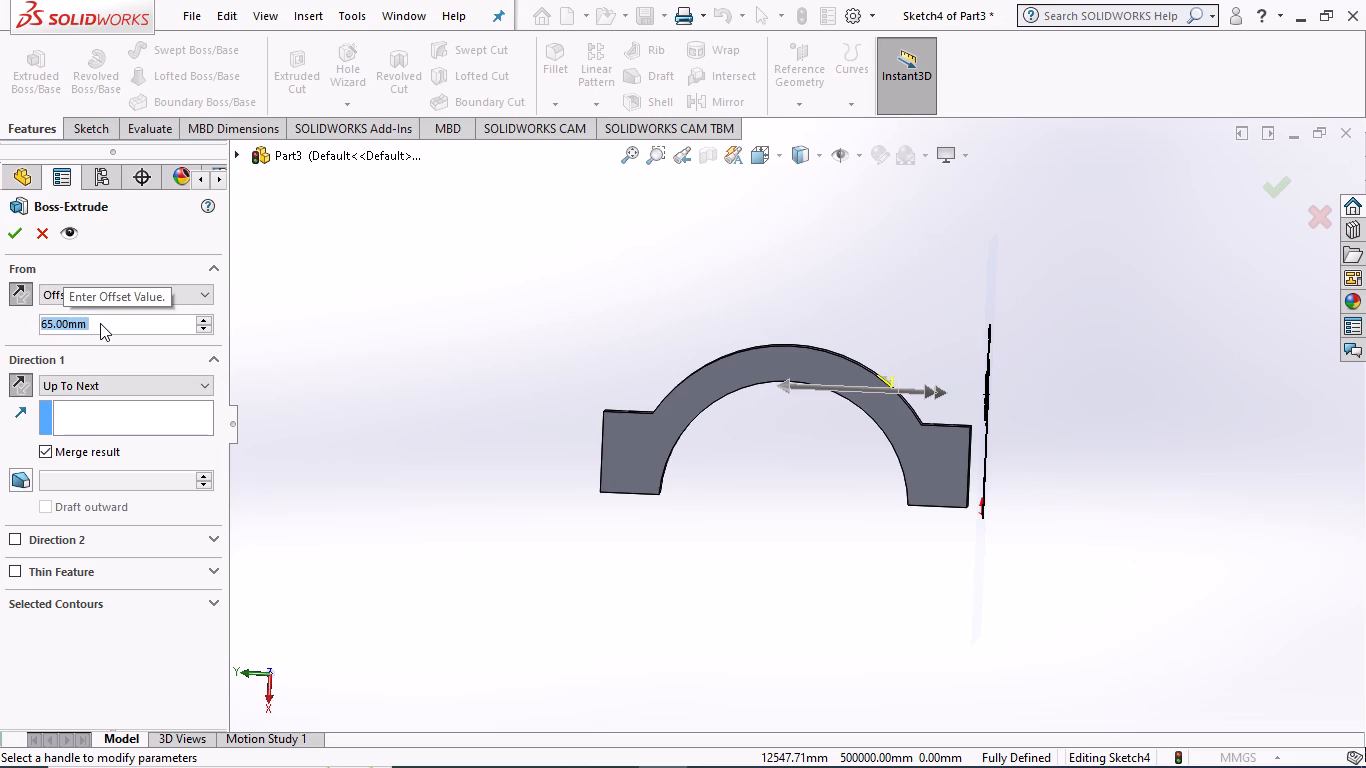
pyautogui.write('55')
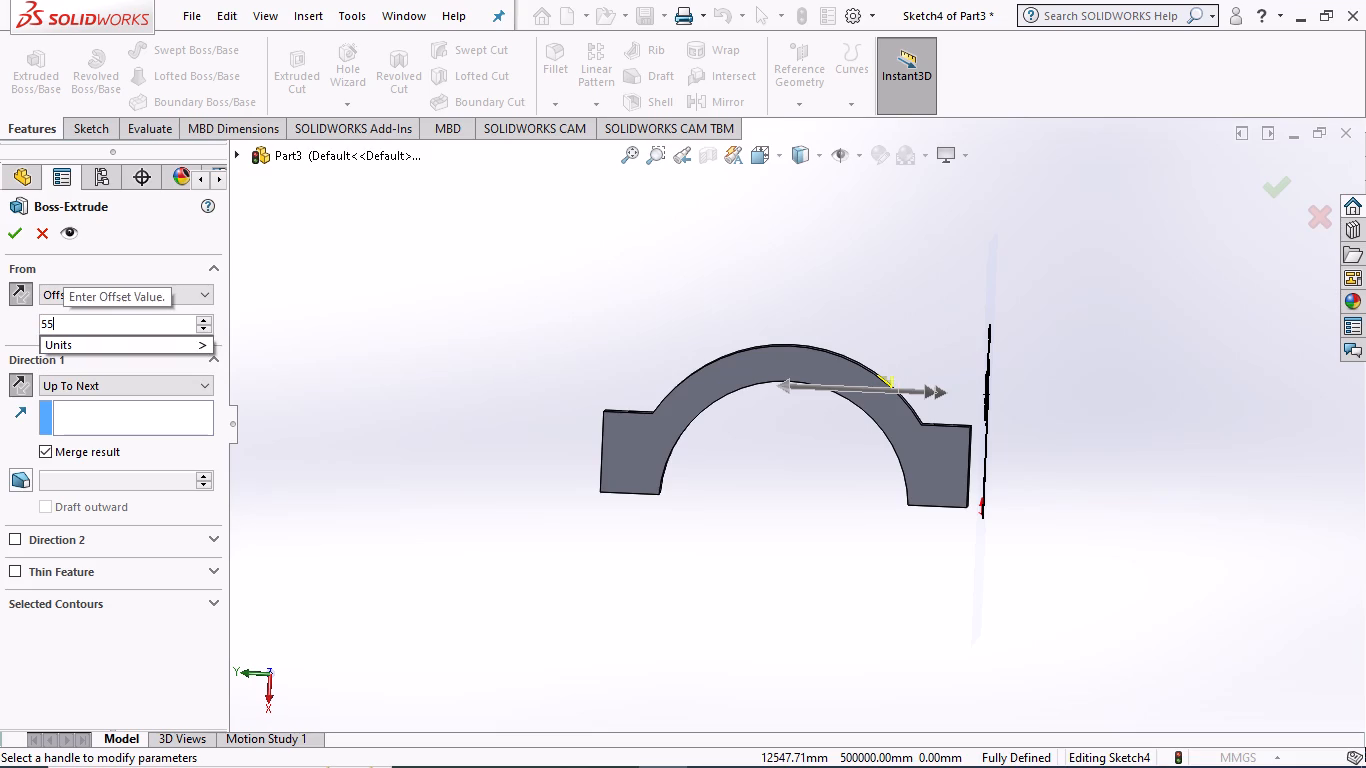
pyautogui.press('Return')
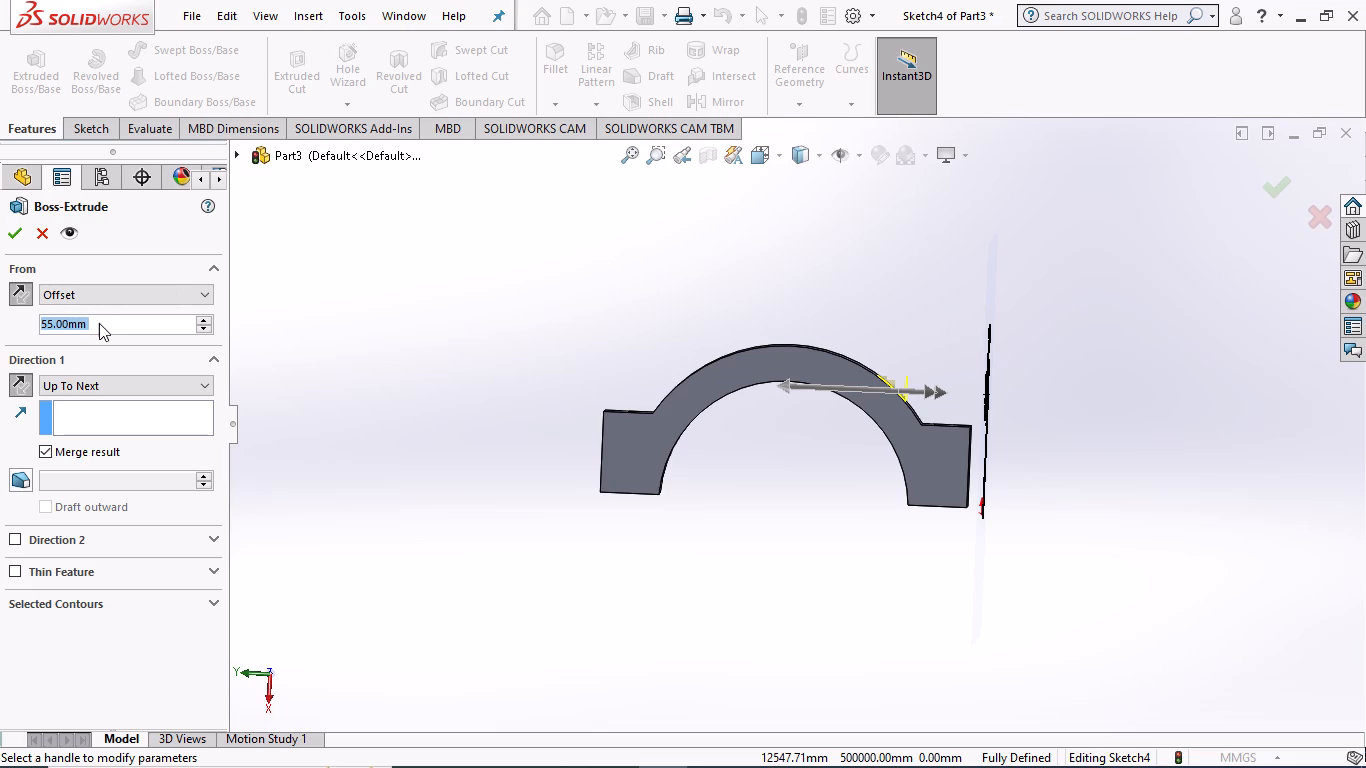
pyautogui.write('50')
pyautogui.press('Return')
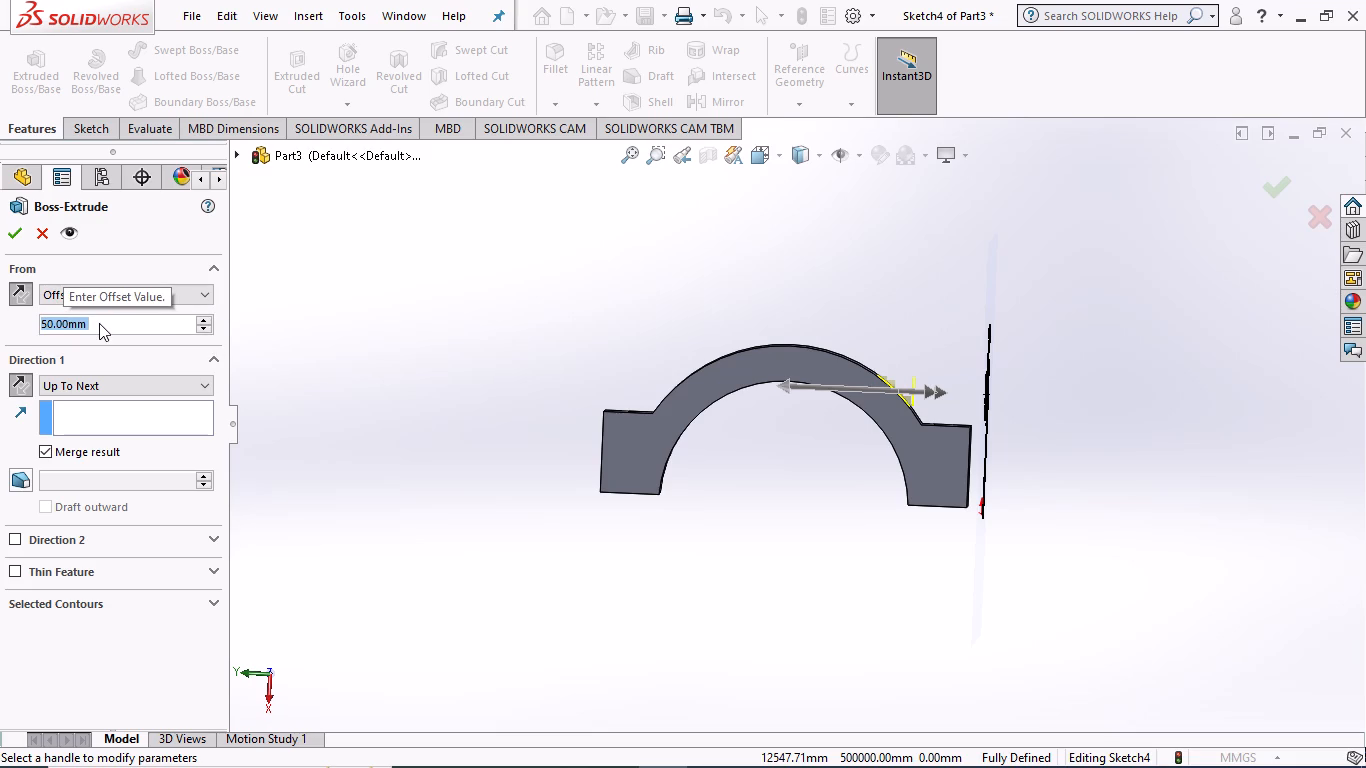
pyautogui.click(12, 232)
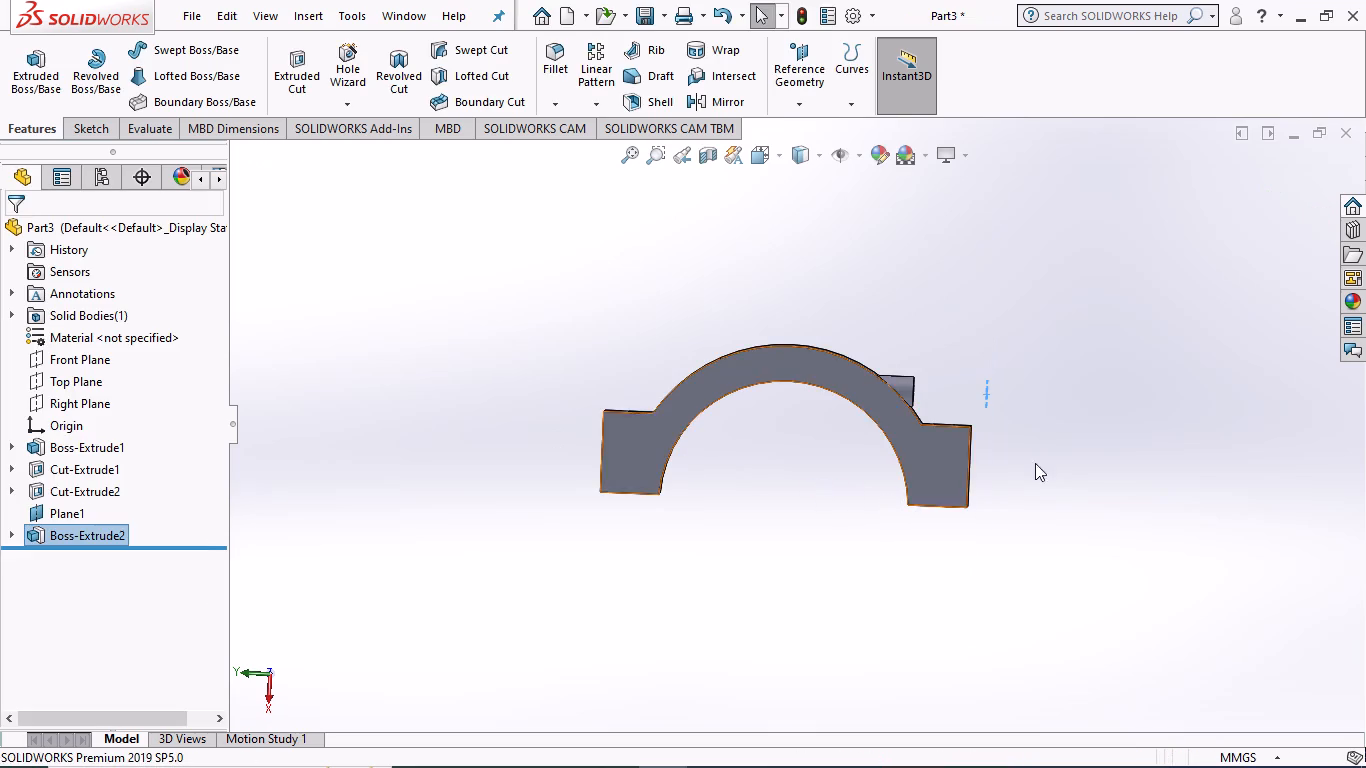
# Examine from several angles how the tubular boss meets the half-ring's arch and how far it protrudes.
pyautogui.moveTo(1062, 475); pyautogui.dragTo(772, 448, button='middle')
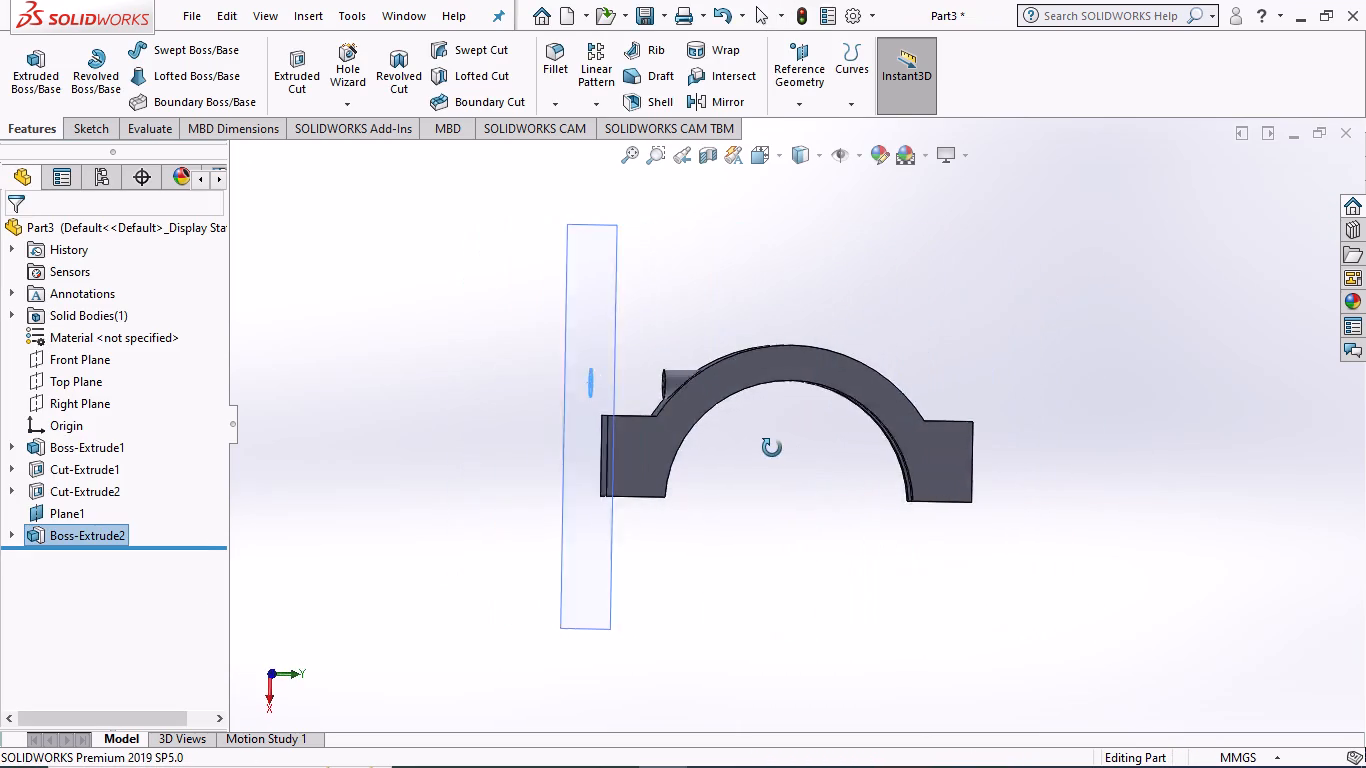
pyautogui.moveTo(772, 448); pyautogui.dragTo(759, 437, button='middle')
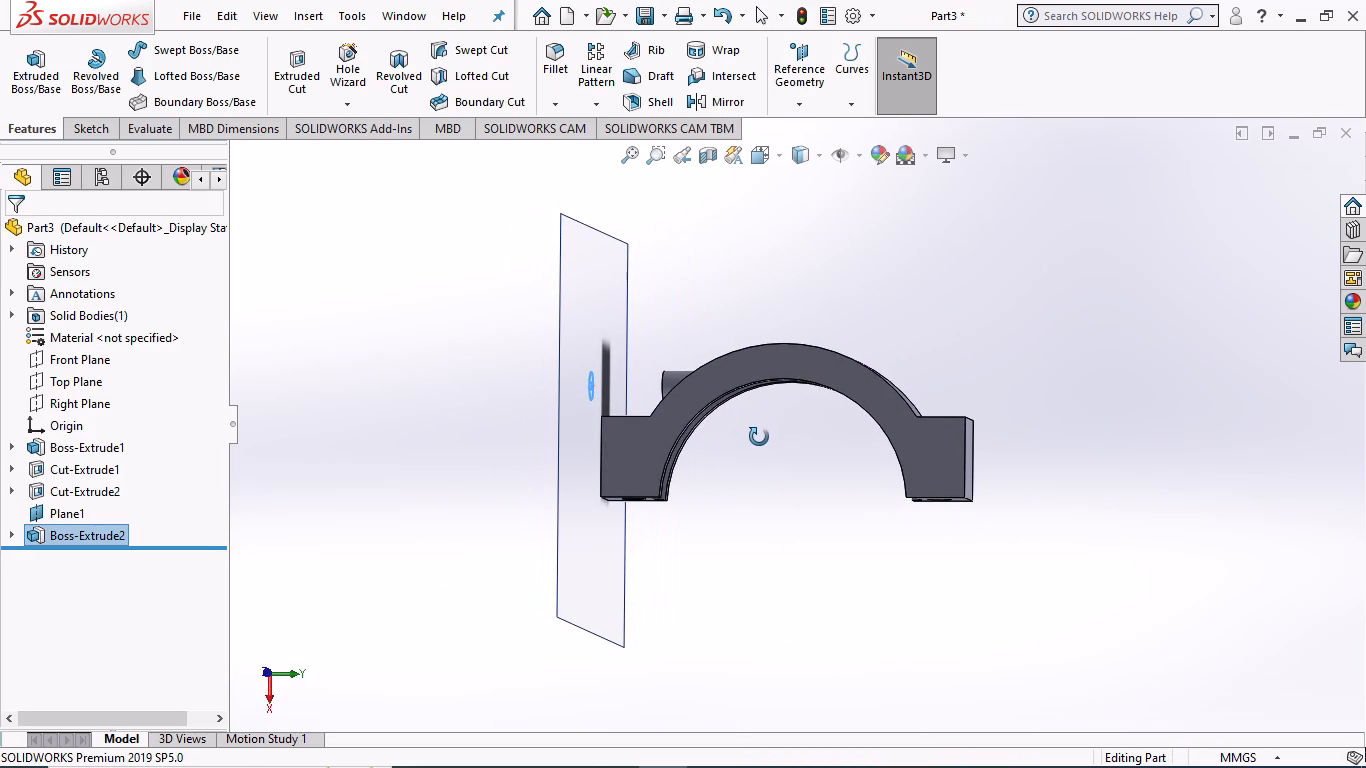
pyautogui.moveTo(759, 437); pyautogui.dragTo(767, 488, button='middle')
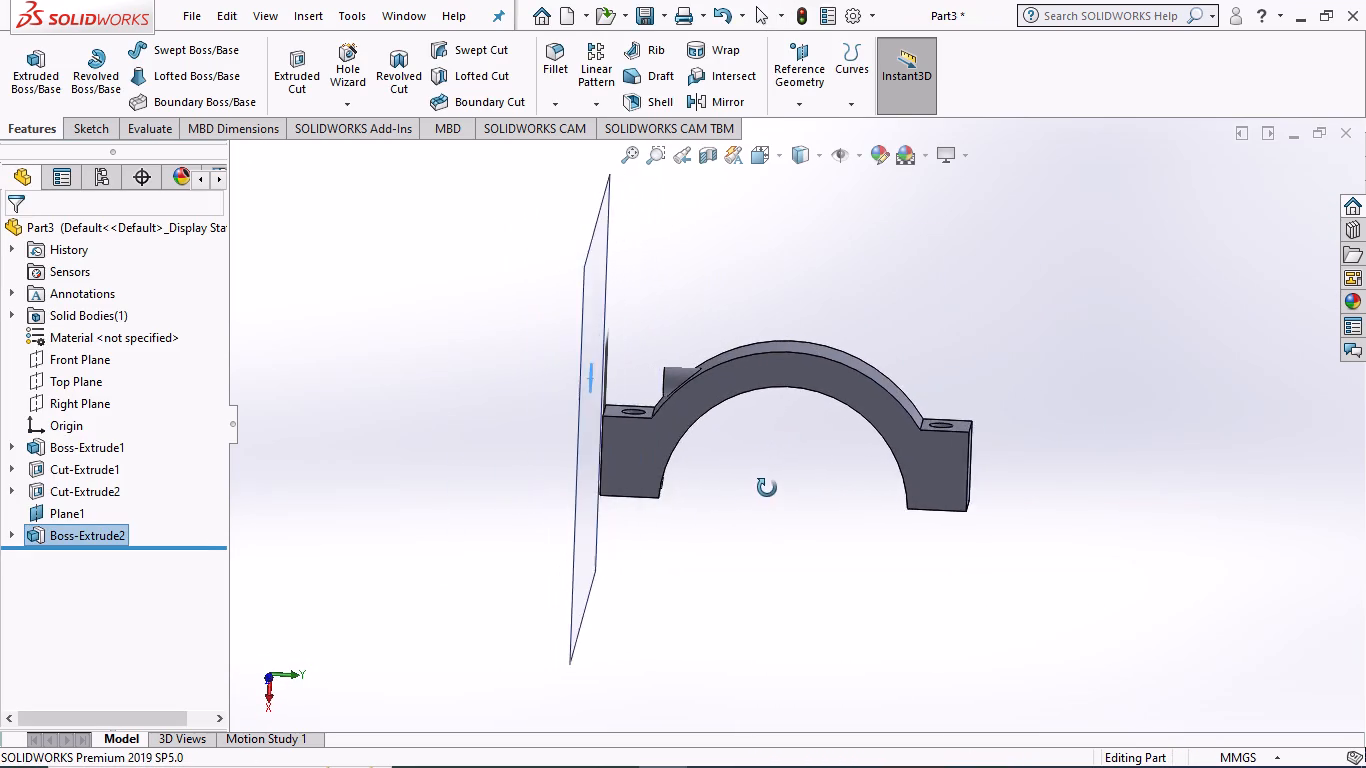
pyautogui.moveTo(767, 488); pyautogui.dragTo(775, 473, button='middle')
pyautogui.moveTo(767, 454); pyautogui.dragTo(757, 423, button='middle')
pyautogui.moveTo(756, 422); pyautogui.dragTo(755, 438, button='middle')
pyautogui.scroll(-1, 699, 401)
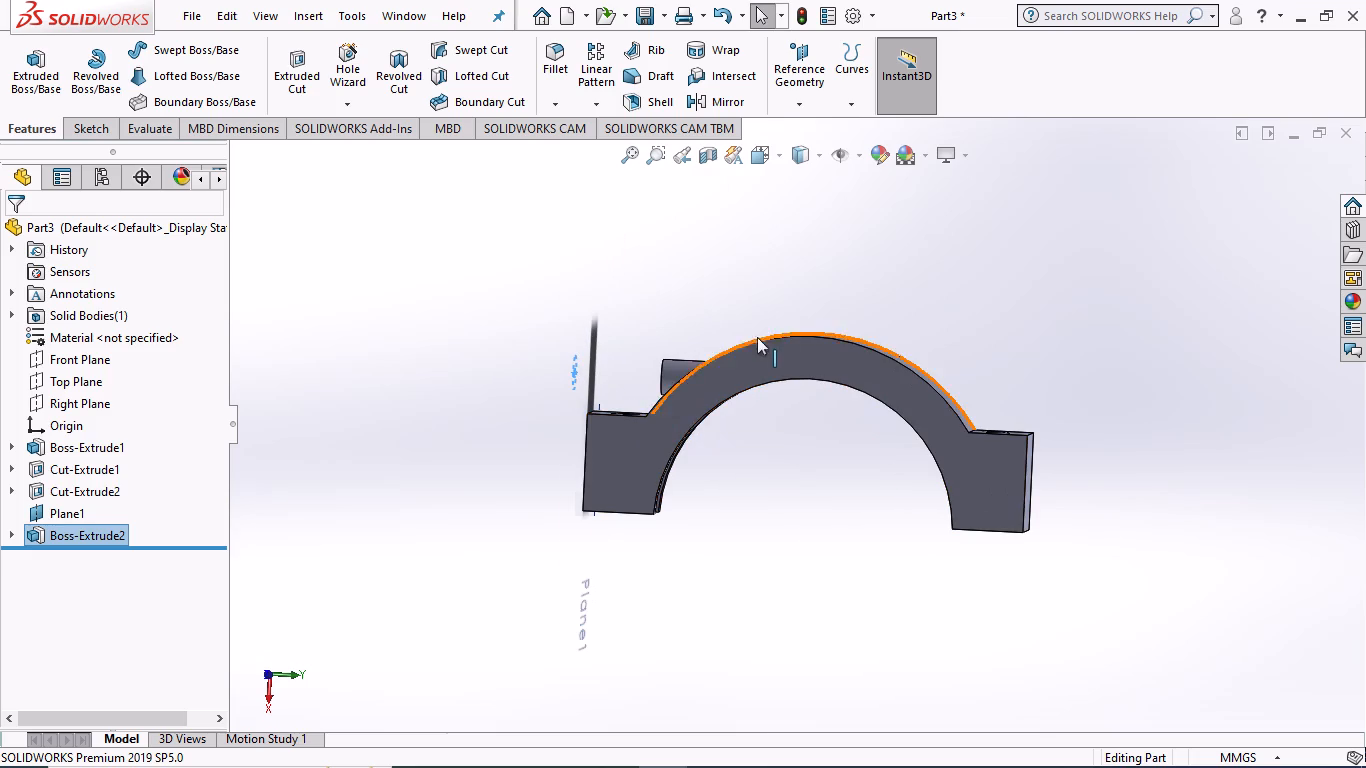
pyautogui.middleClick(749, 307)
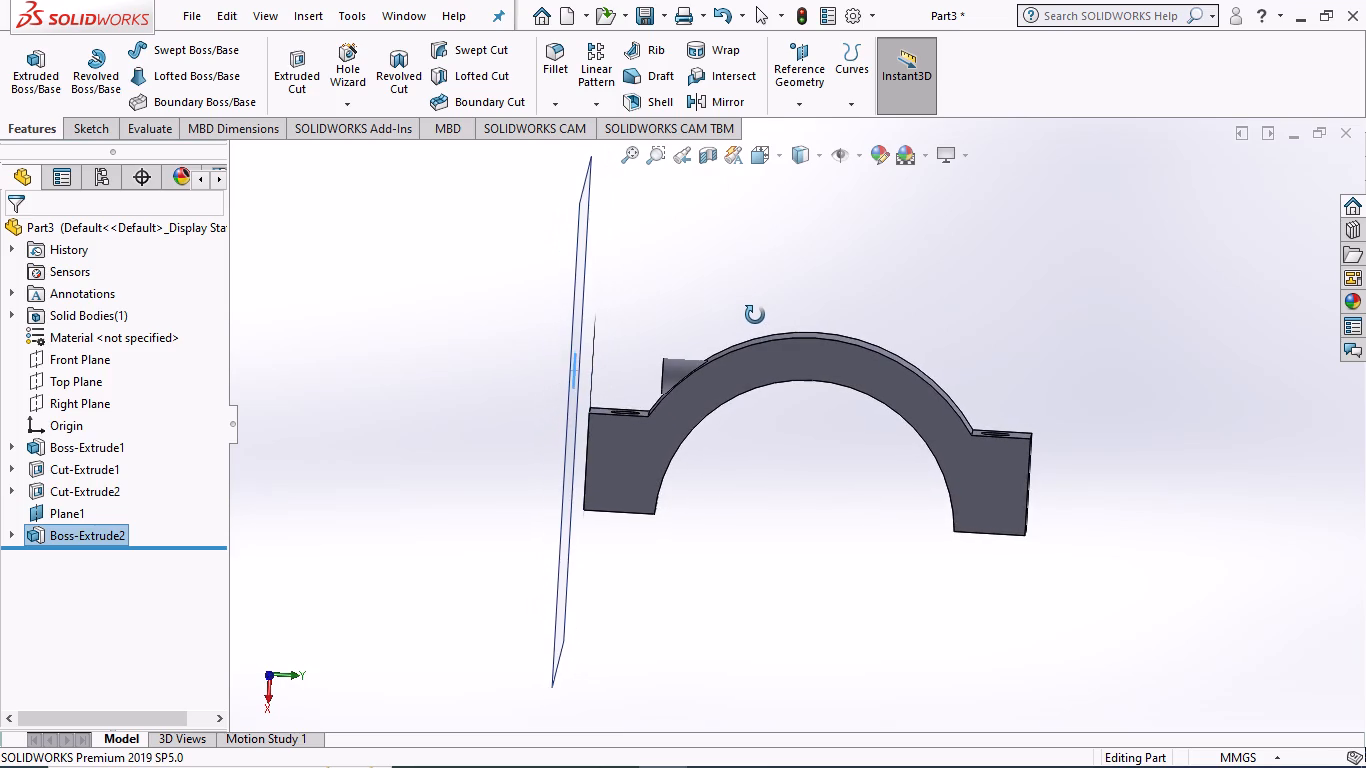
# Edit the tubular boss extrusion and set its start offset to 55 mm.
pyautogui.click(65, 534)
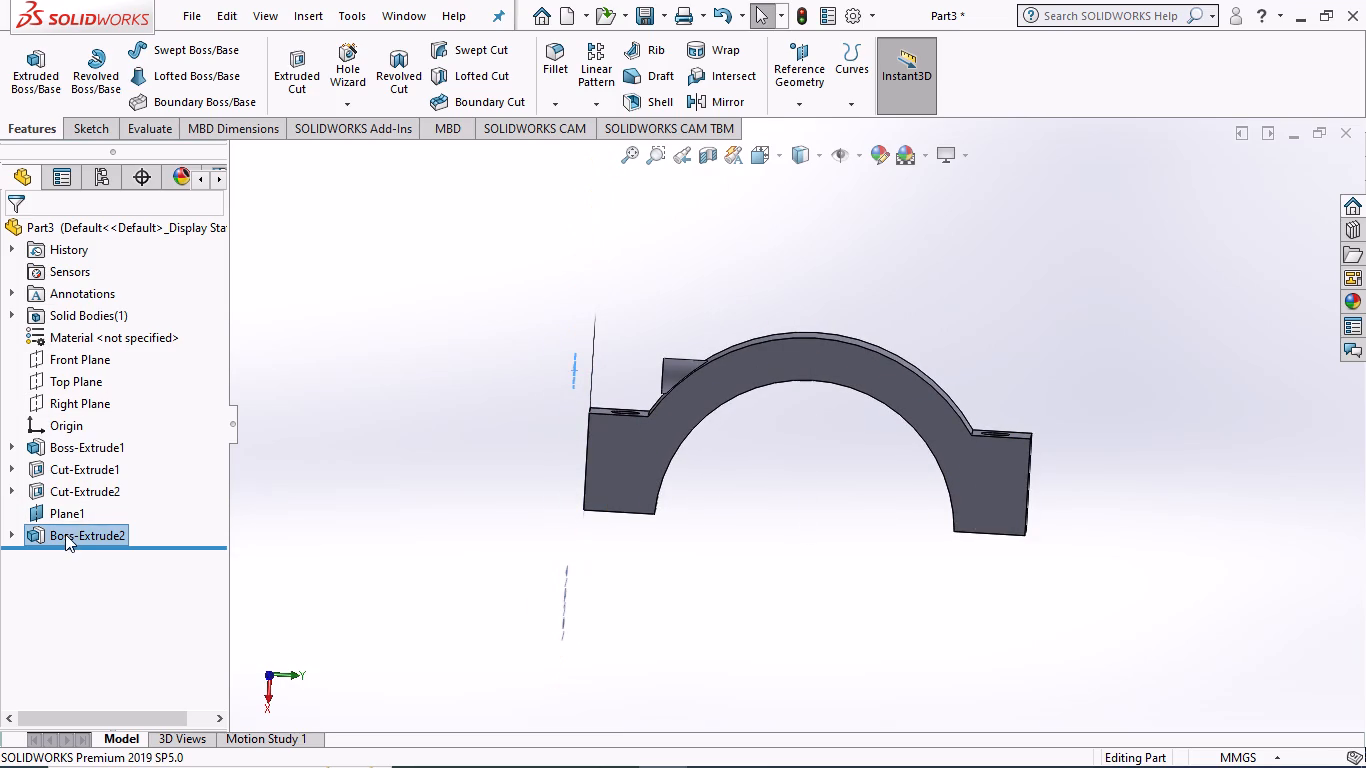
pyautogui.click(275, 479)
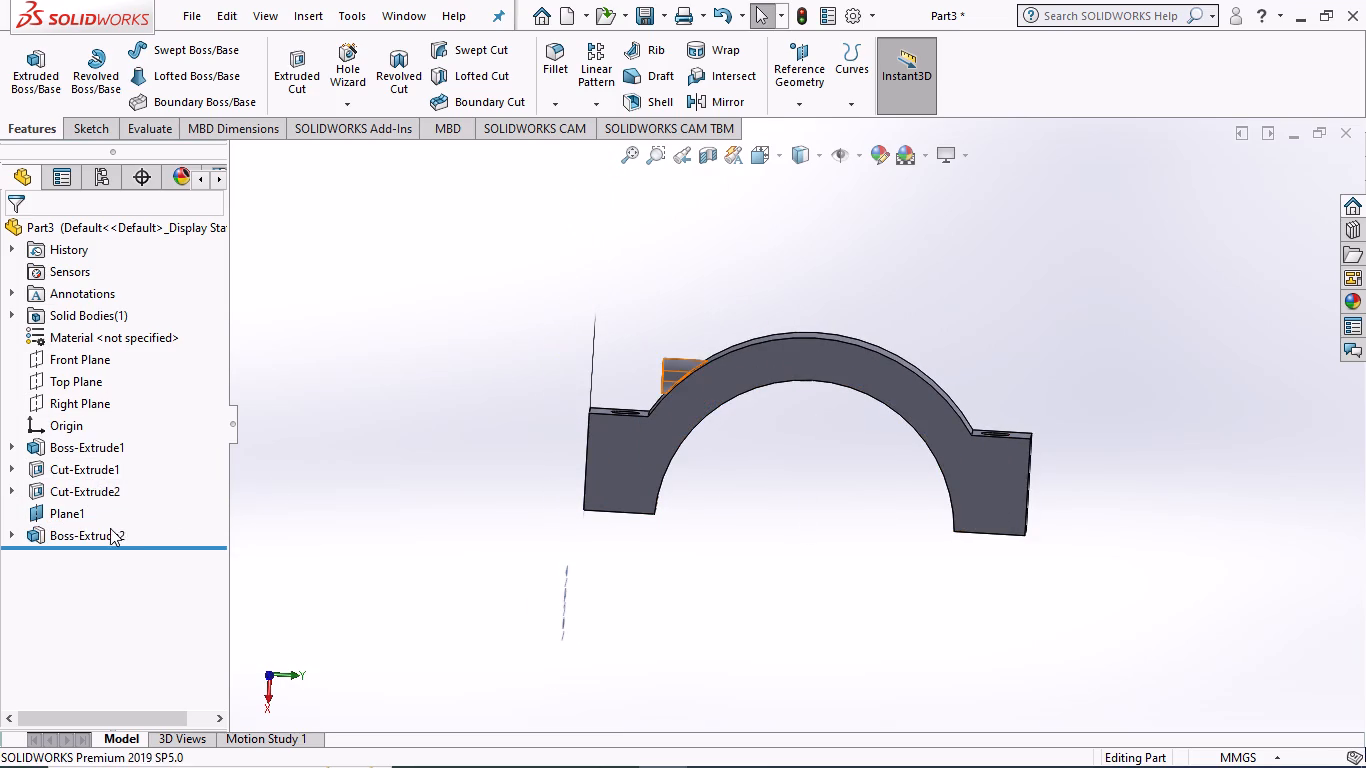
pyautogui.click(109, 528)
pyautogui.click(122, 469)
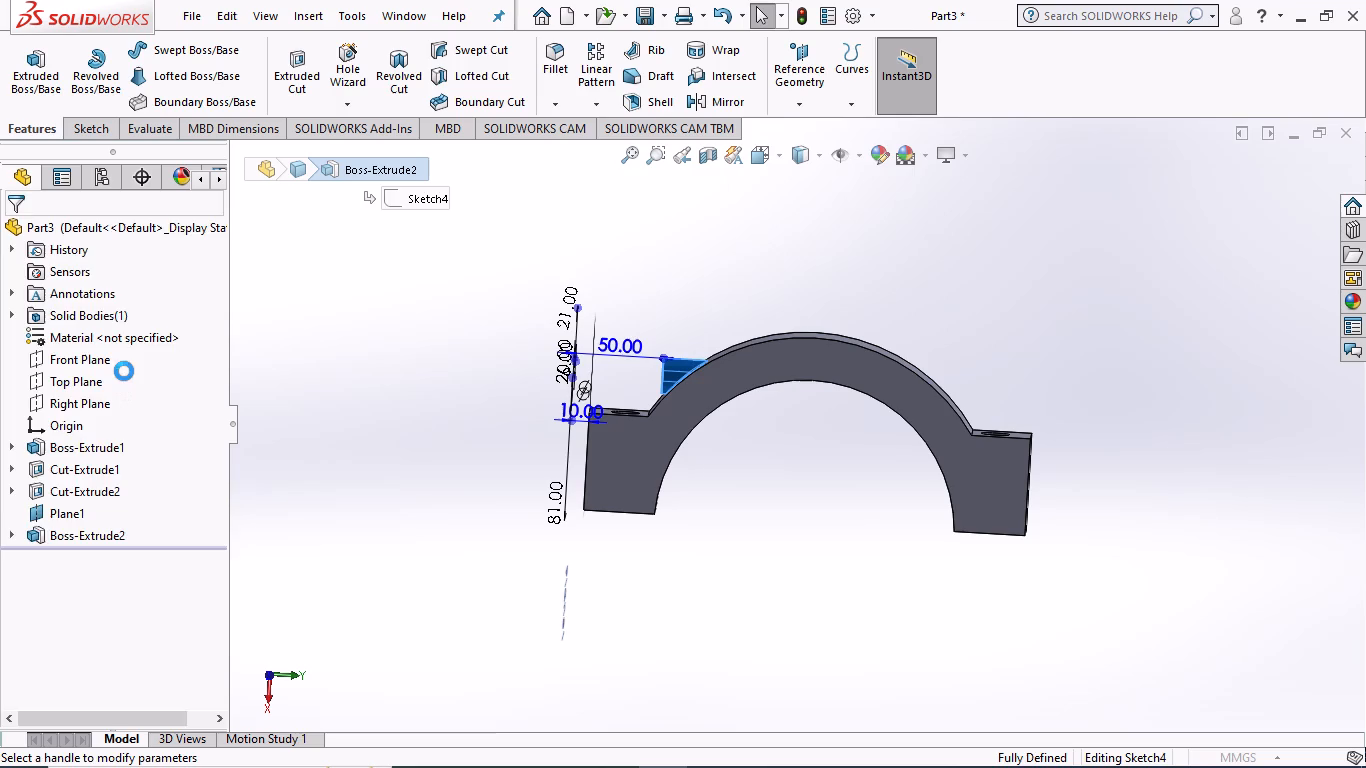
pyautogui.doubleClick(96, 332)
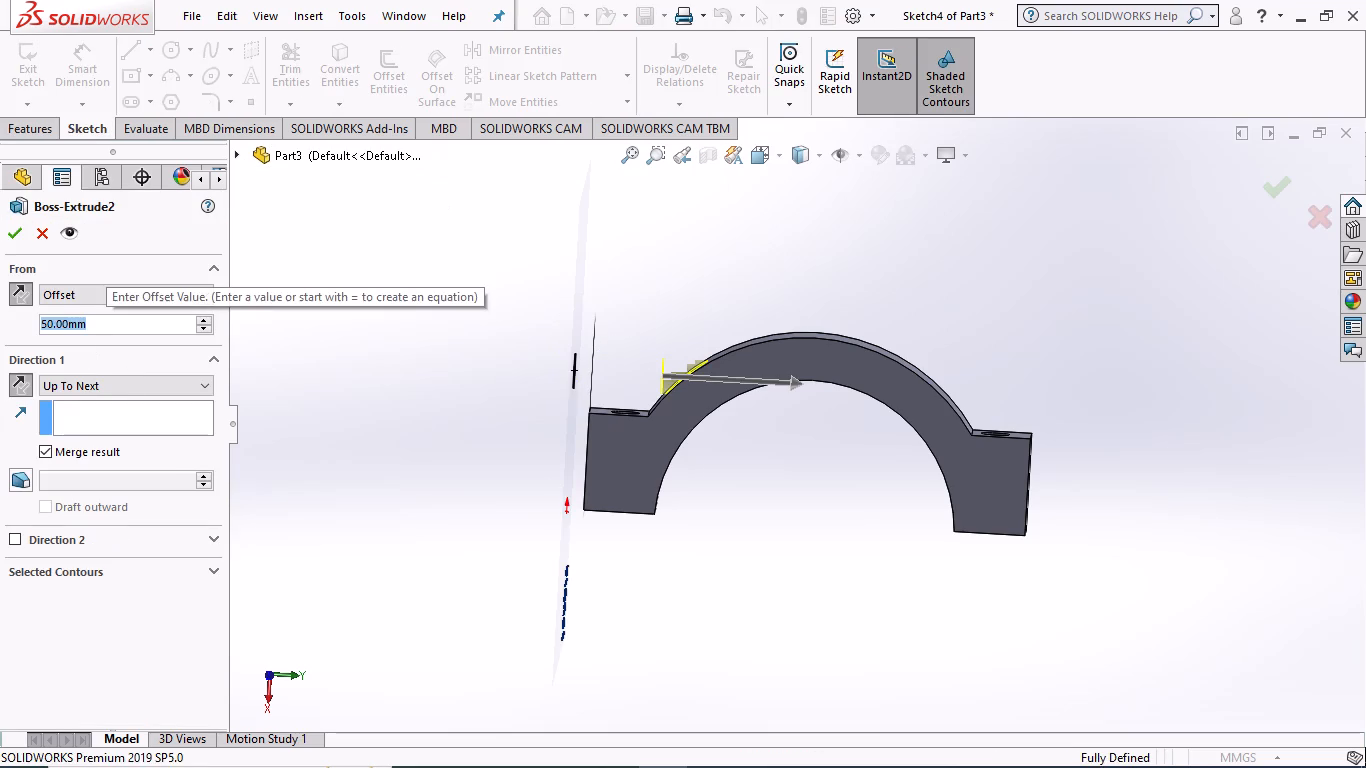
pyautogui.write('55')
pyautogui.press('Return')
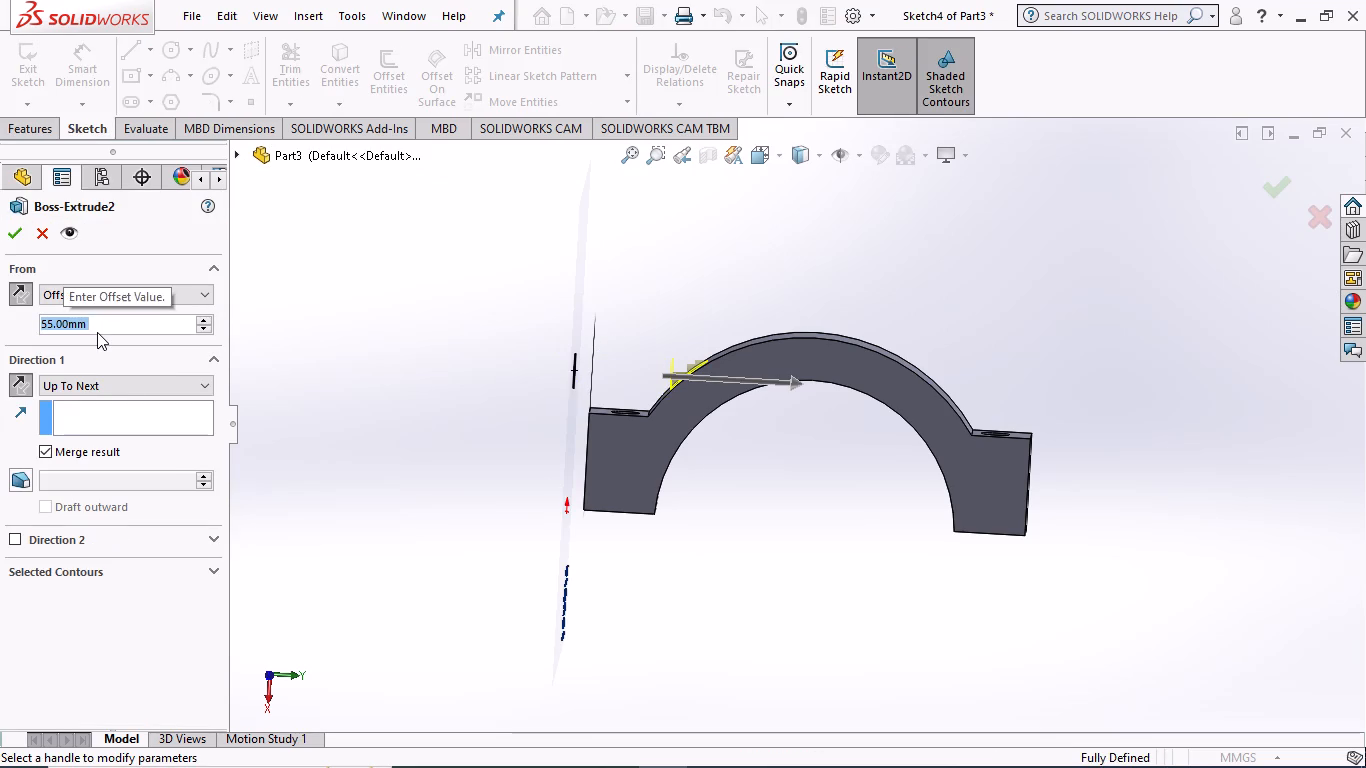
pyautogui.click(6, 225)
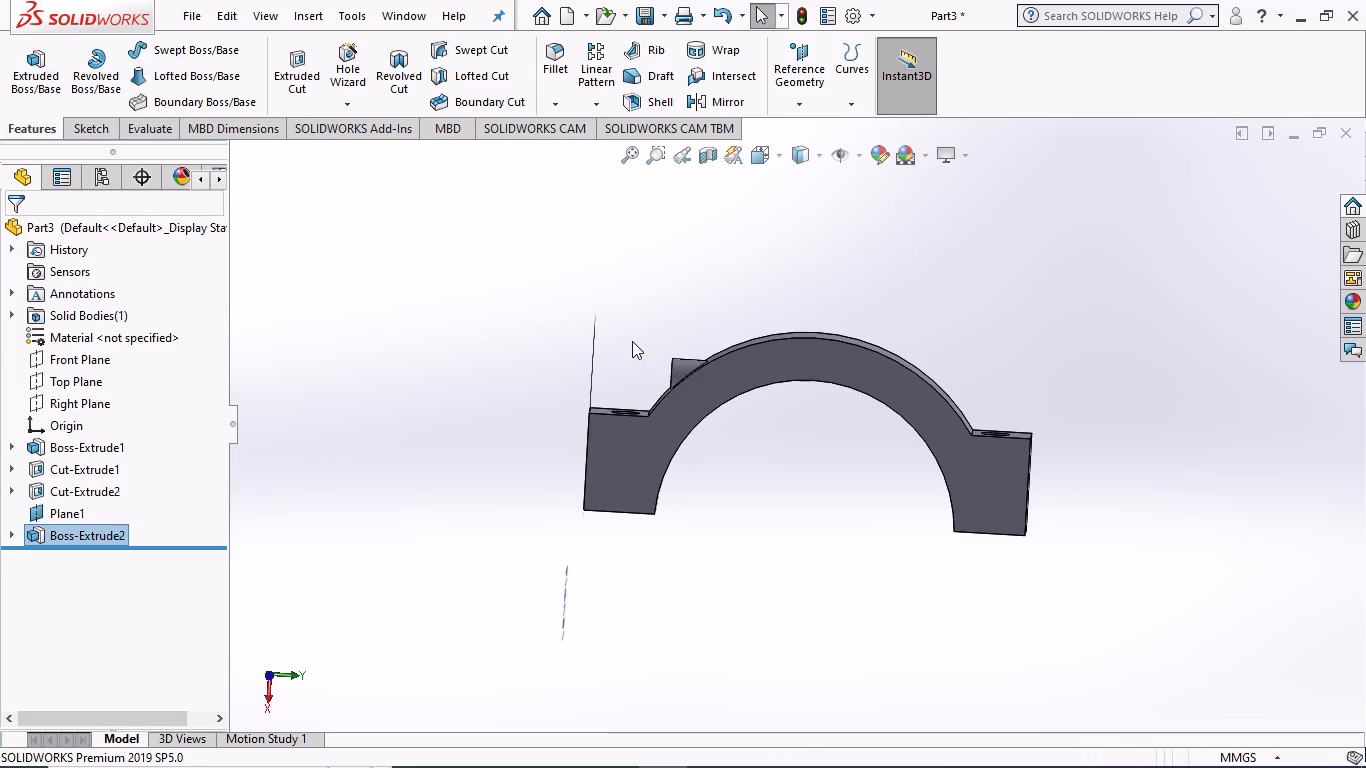
# Examine the shortened tubular boss up close on the half-ring's arch, from the front and obliquely.
pyautogui.scroll(-2, 631, 339)
pyautogui.scroll(-1, 700, 445)
pyautogui.moveTo(659, 380); pyautogui.dragTo(699, 355, button='middle')
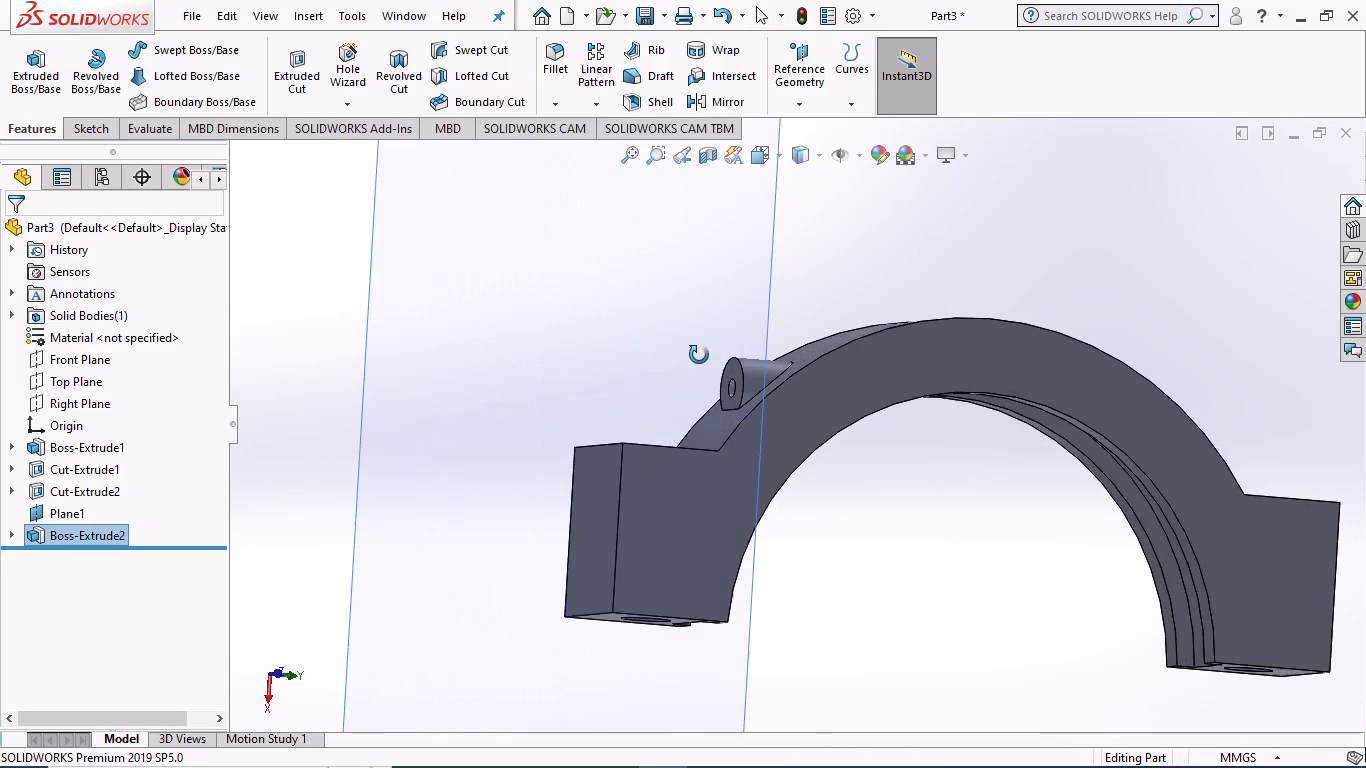
pyautogui.moveTo(699, 355); pyautogui.dragTo(686, 458, button='middle')
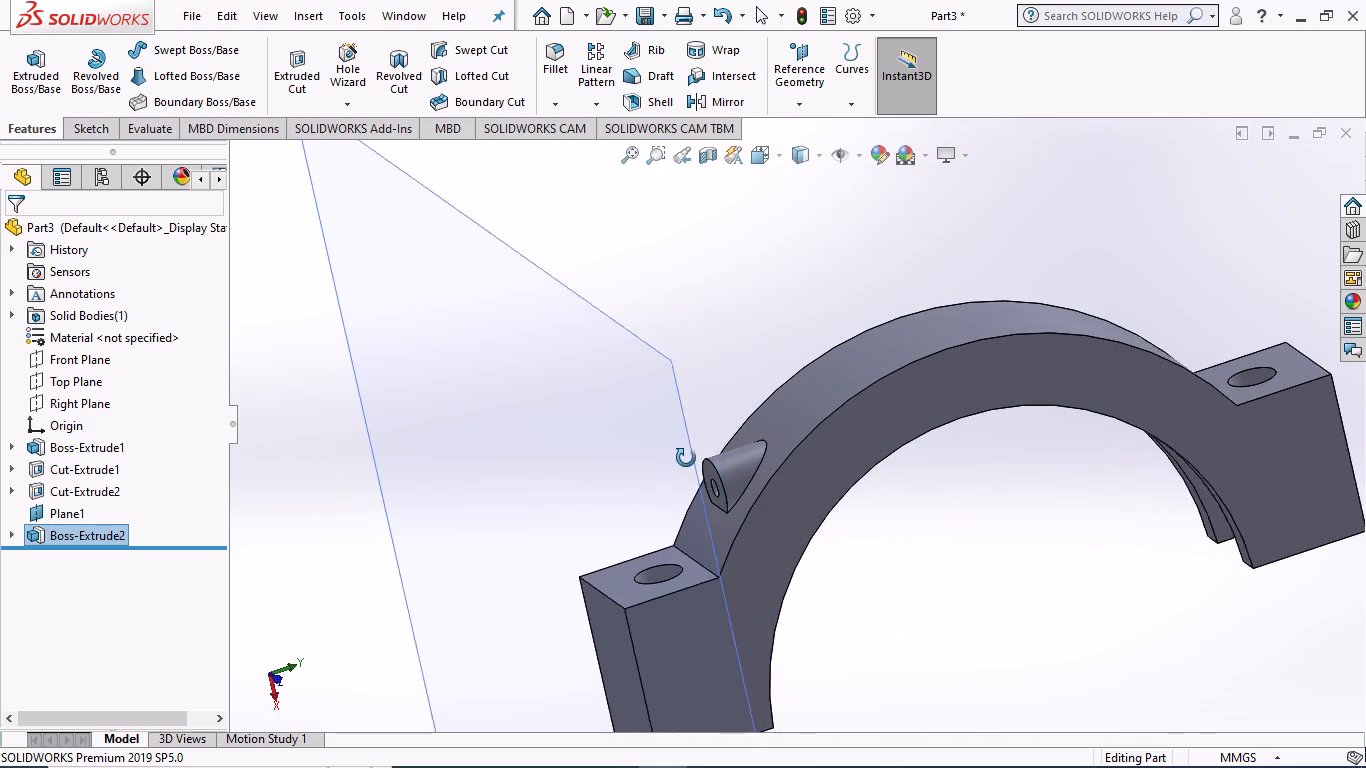
pyautogui.moveTo(686, 458); pyautogui.dragTo(663, 416, button='middle')
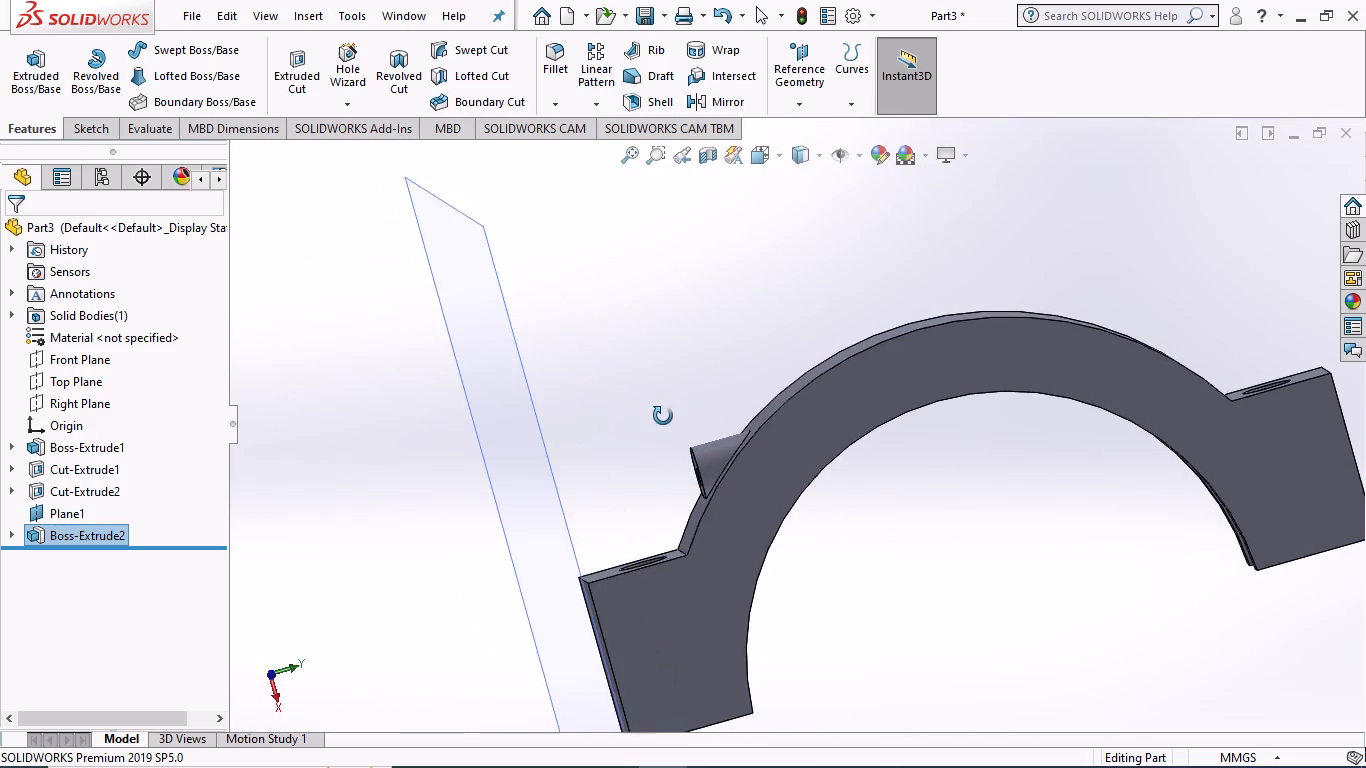
pyautogui.moveTo(663, 416); pyautogui.dragTo(665, 417, button='middle')
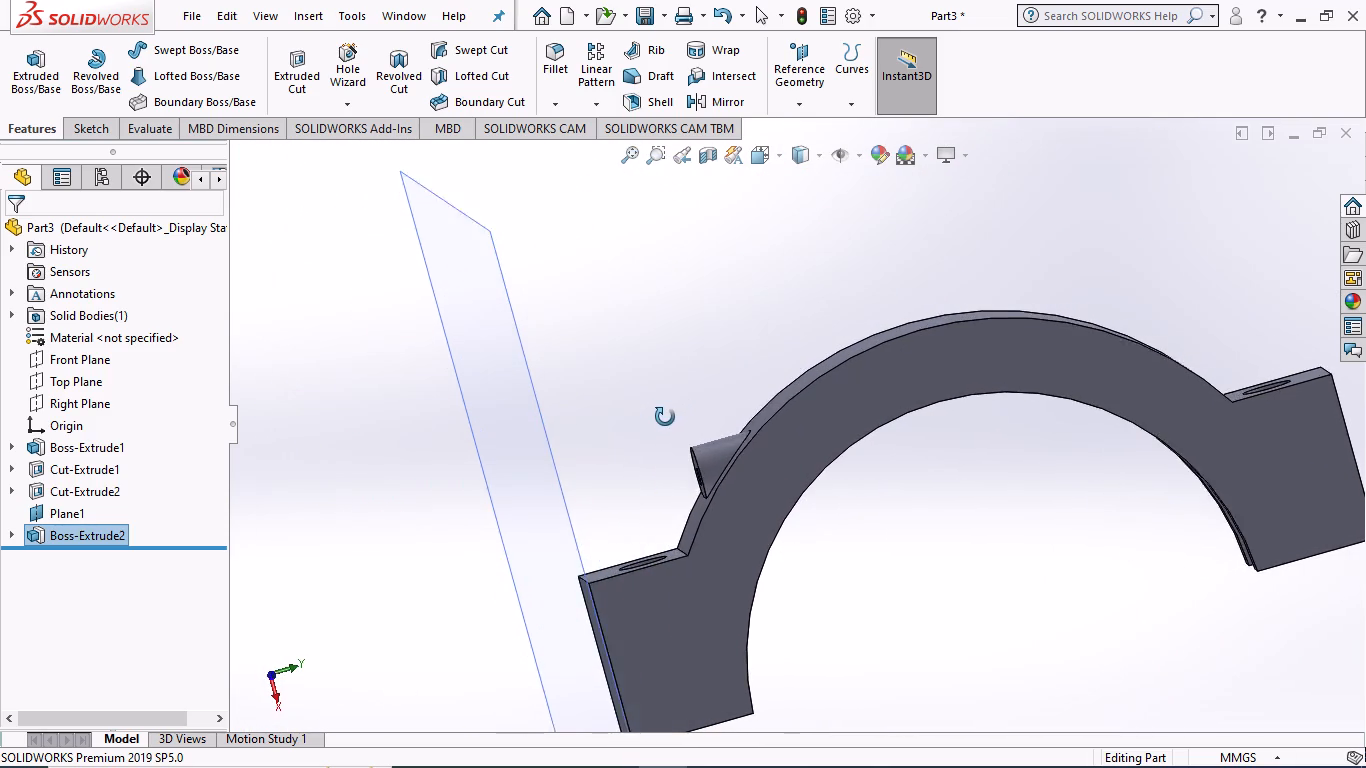
pyautogui.moveTo(665, 417); pyautogui.dragTo(674, 411, button='middle')
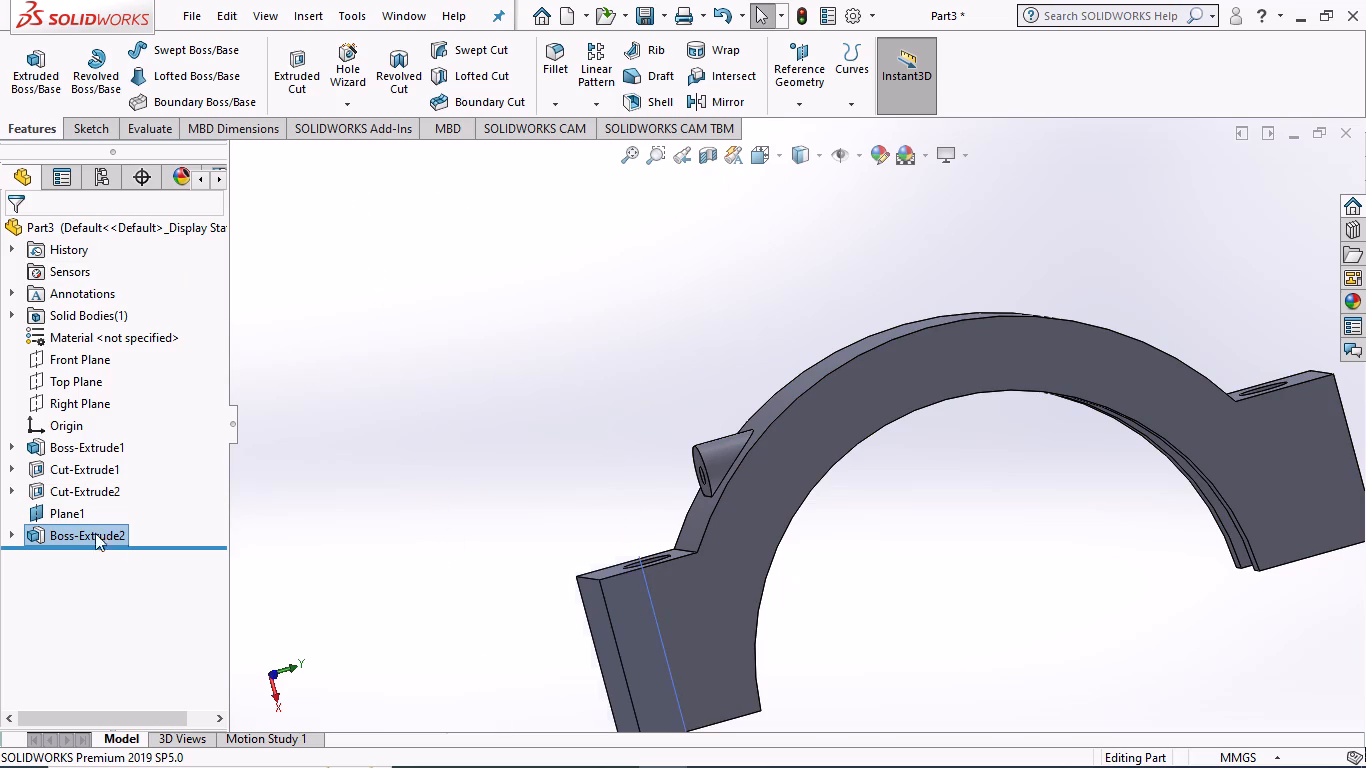
# Edit the tubular boss extrusion again, trying start offsets of 54 mm and 53 mm and setting it to 52 mm.
pyautogui.click(93, 530)
pyautogui.click(115, 470)
pyautogui.click(317, 459)
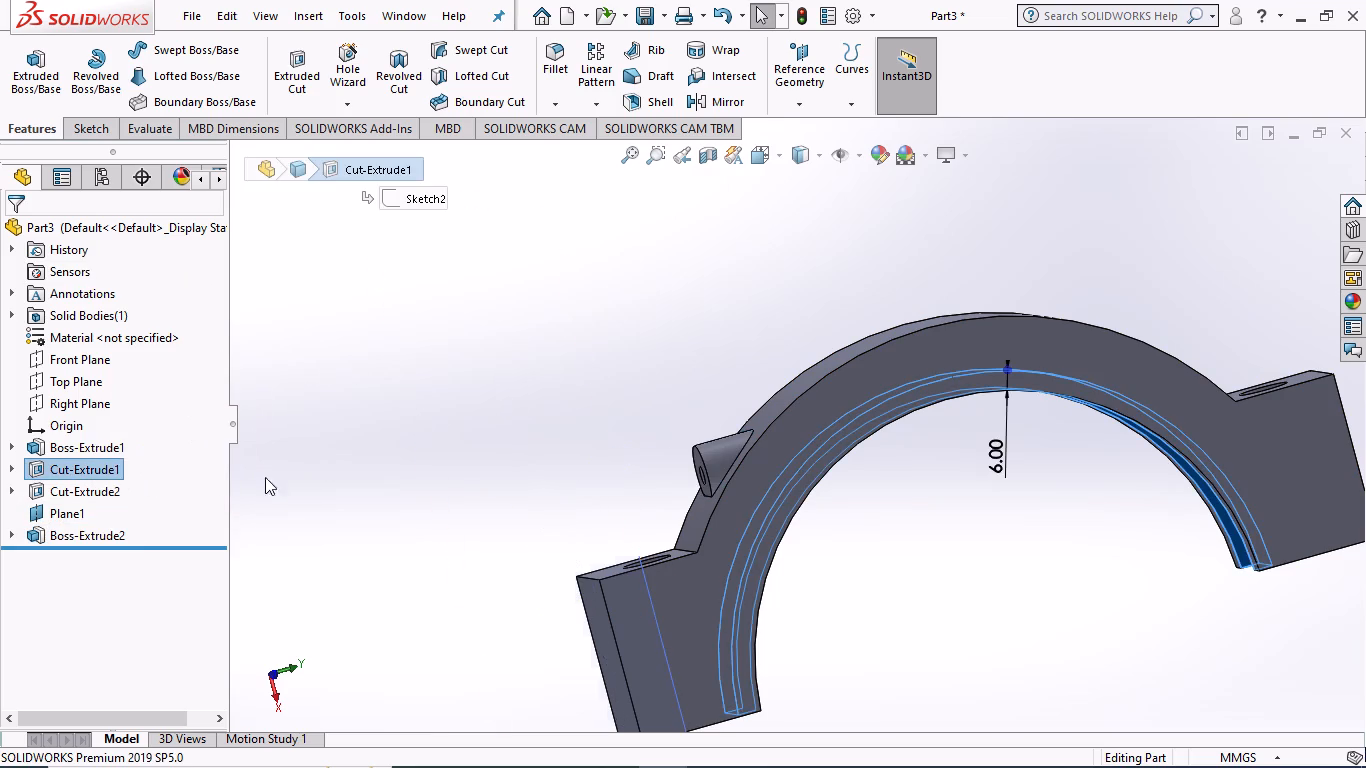
pyautogui.click(82, 540)
pyautogui.click(97, 481)
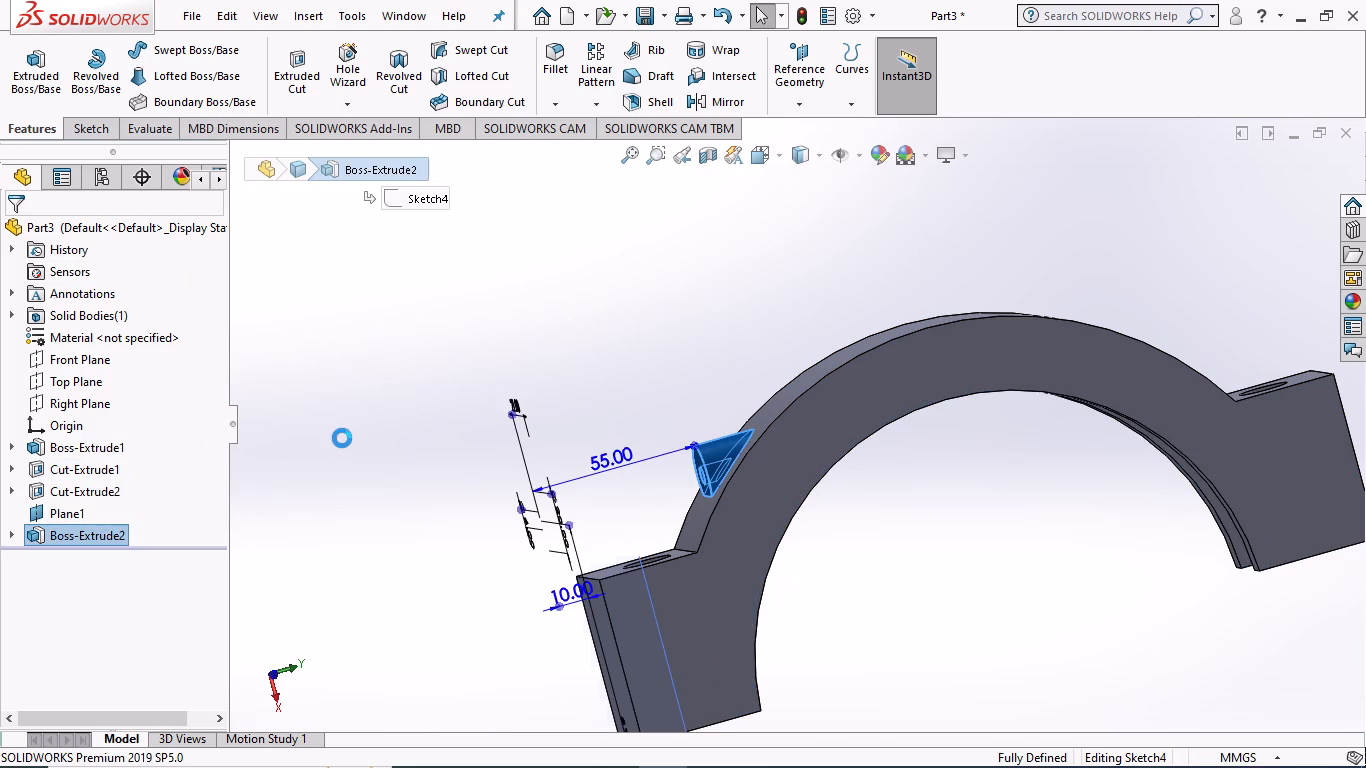
pyautogui.doubleClick(87, 329)
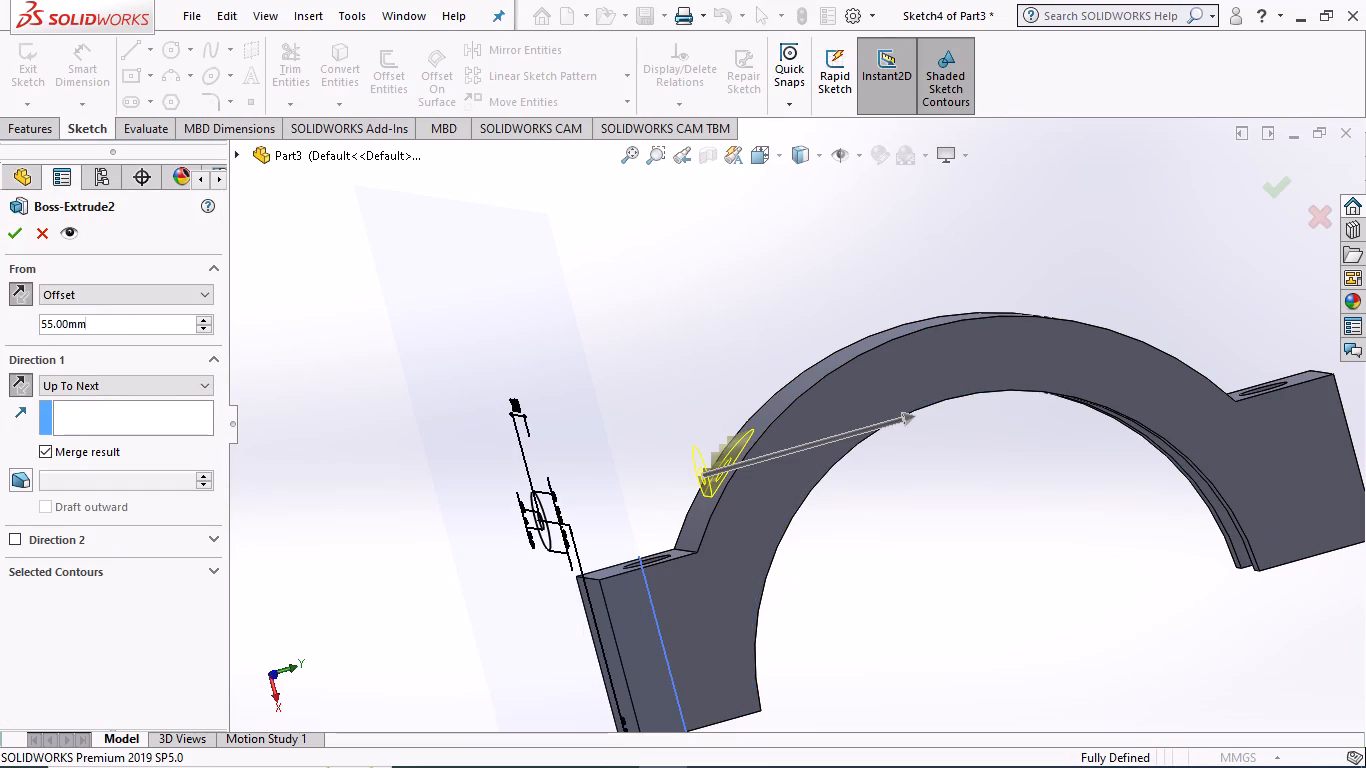
pyautogui.write('54')
pyautogui.press('Return')
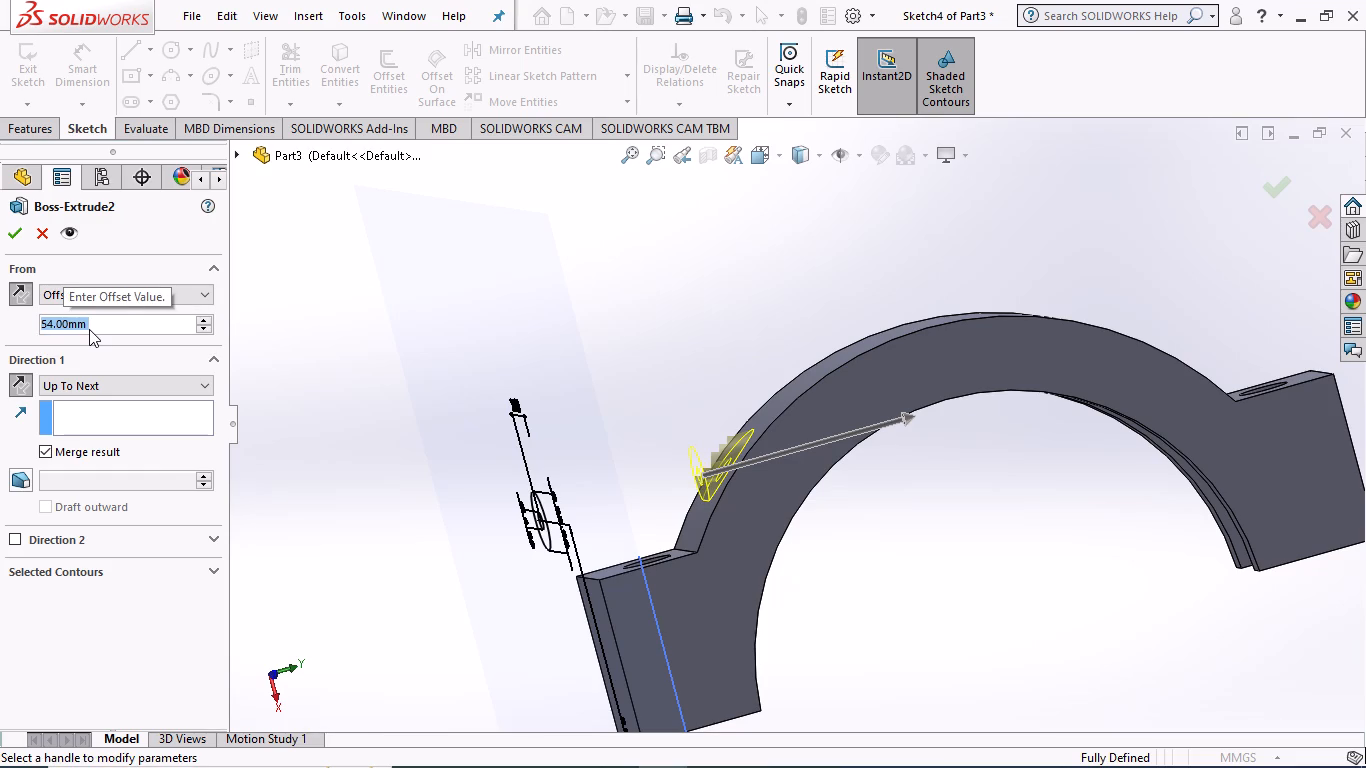
pyautogui.write('53')
pyautogui.press('Return')
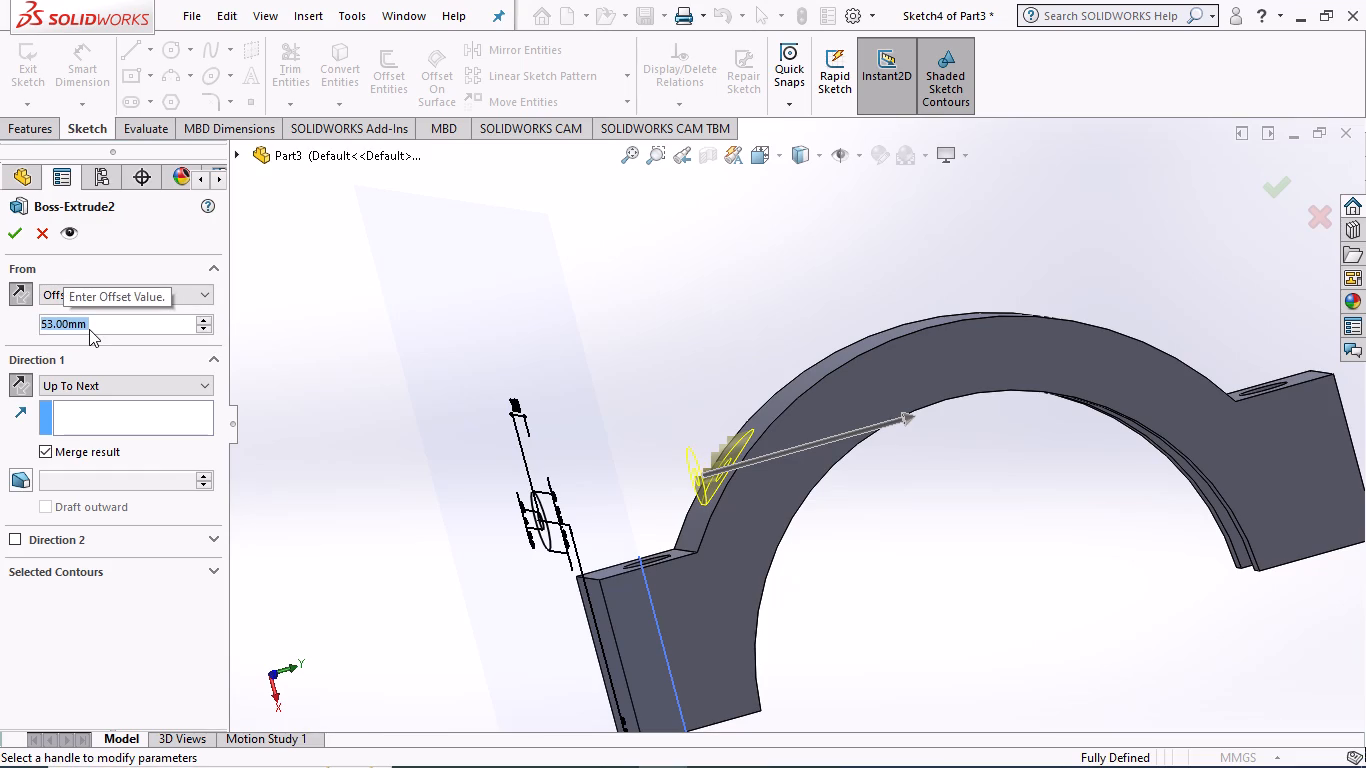
pyautogui.write('52')
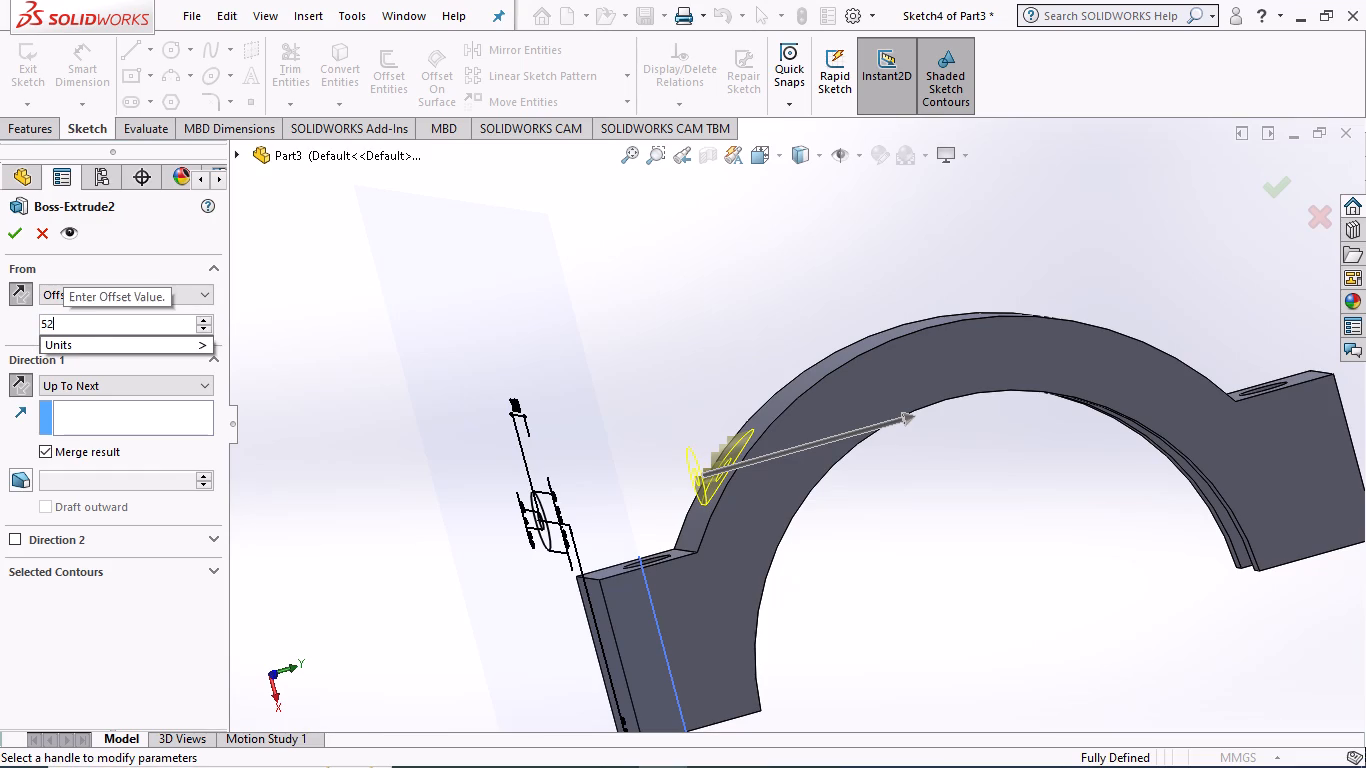
pyautogui.press('Return')
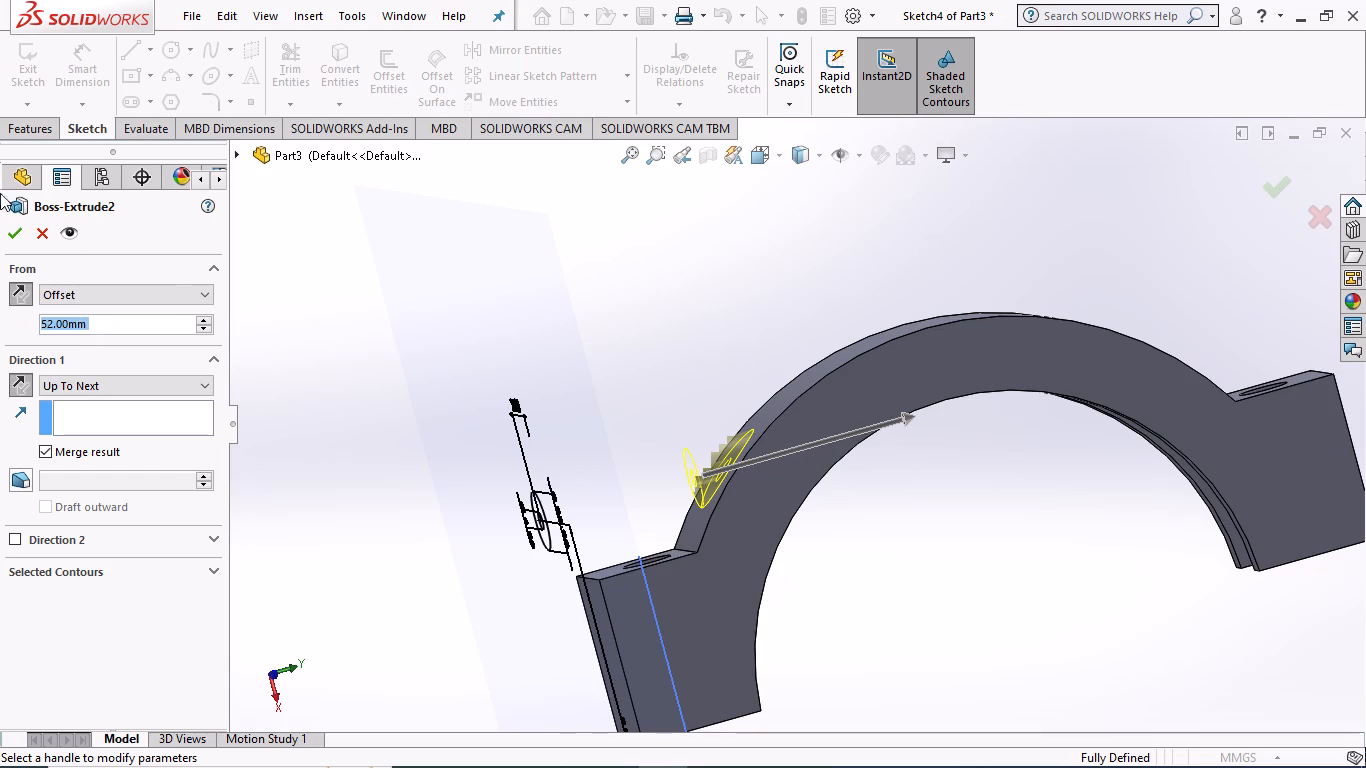
pyautogui.click(15, 232)
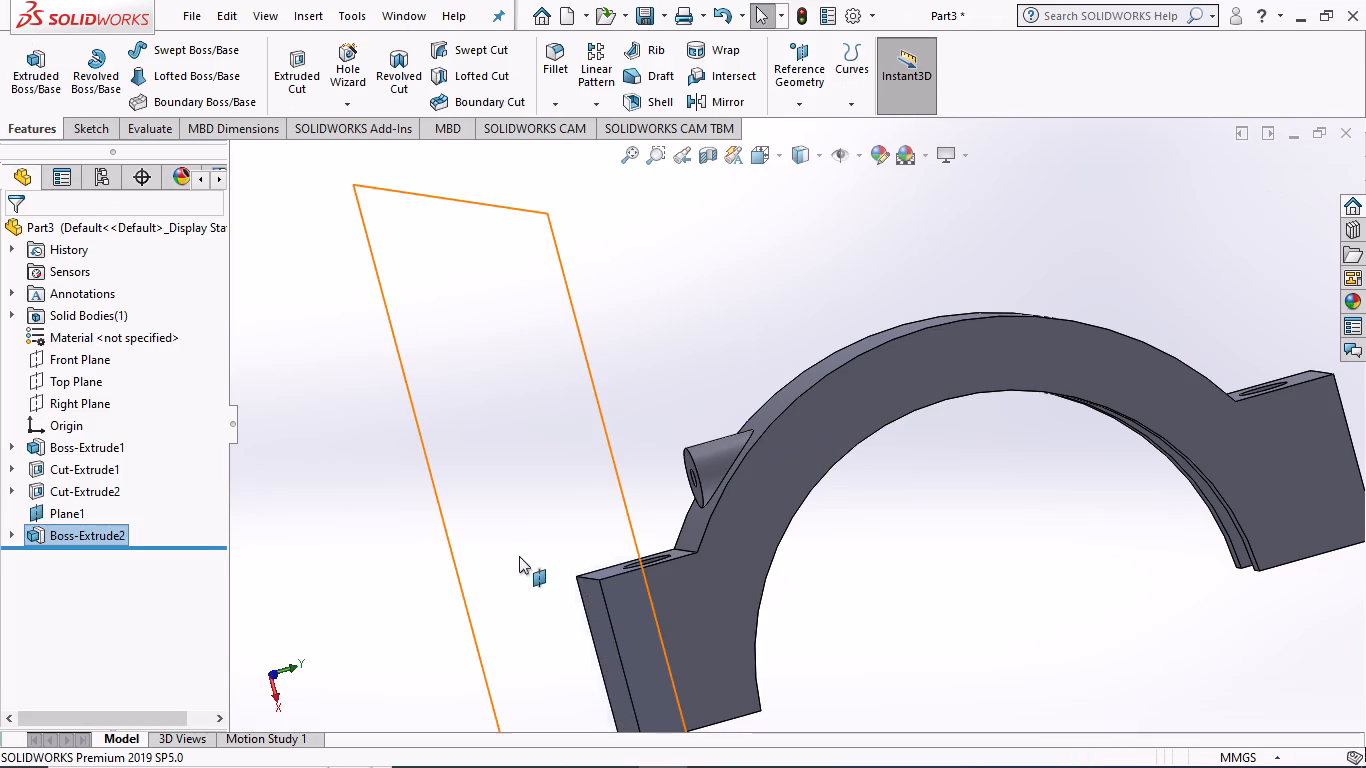
# Examine the half-ring and its tubular boss from all sides, including the grooved inner face and the end blocks.
pyautogui.moveTo(518, 524); pyautogui.dragTo(503, 526, button='middle')
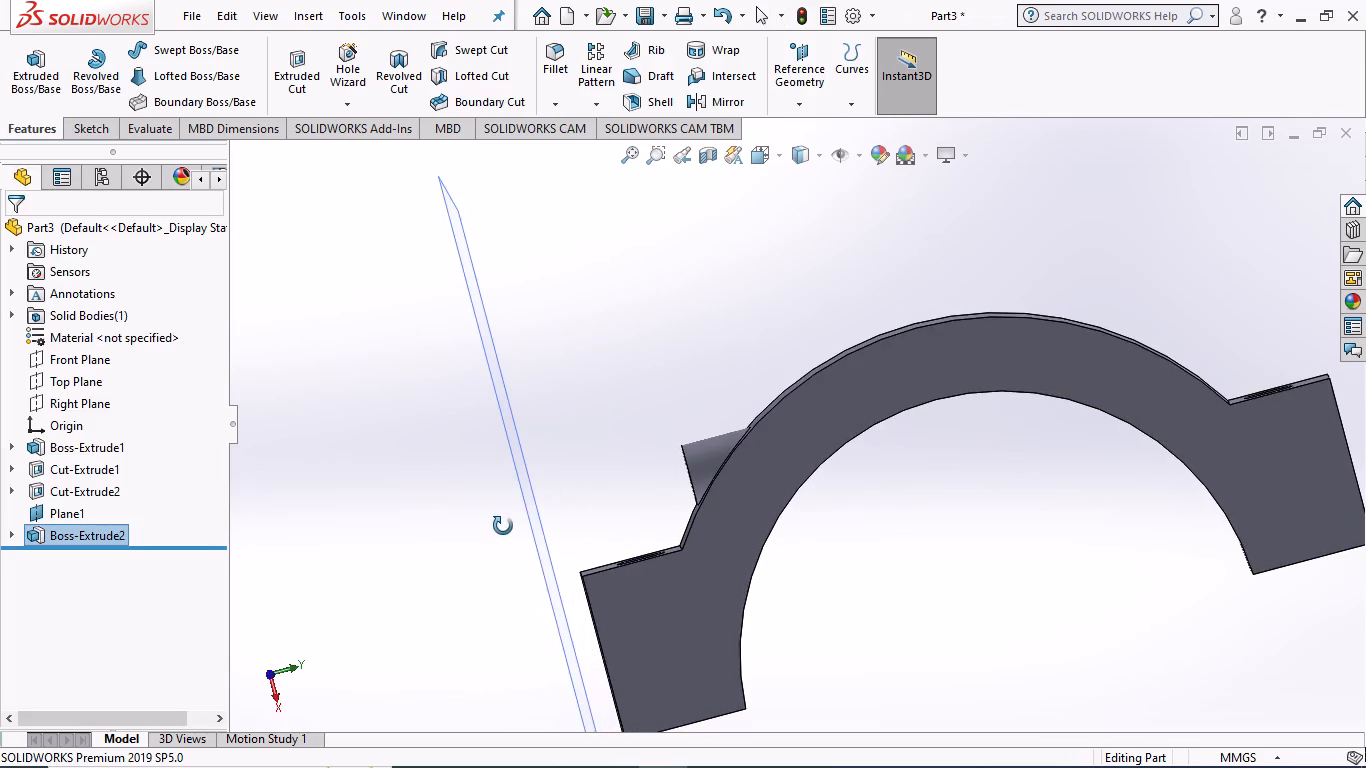
pyautogui.moveTo(503, 526); pyautogui.dragTo(878, 408, button='middle')
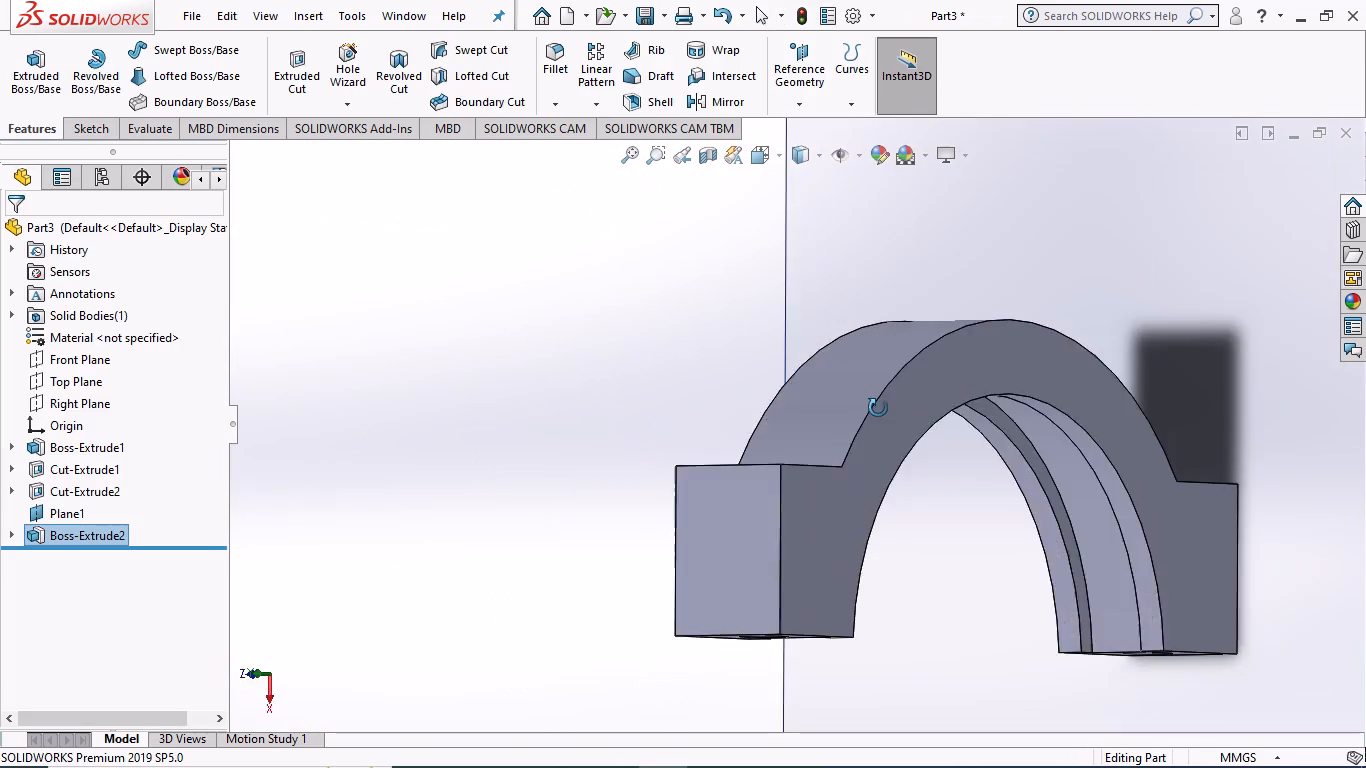
pyautogui.moveTo(878, 408); pyautogui.dragTo(777, 450, button='middle')
pyautogui.scroll(2, 830, 471)
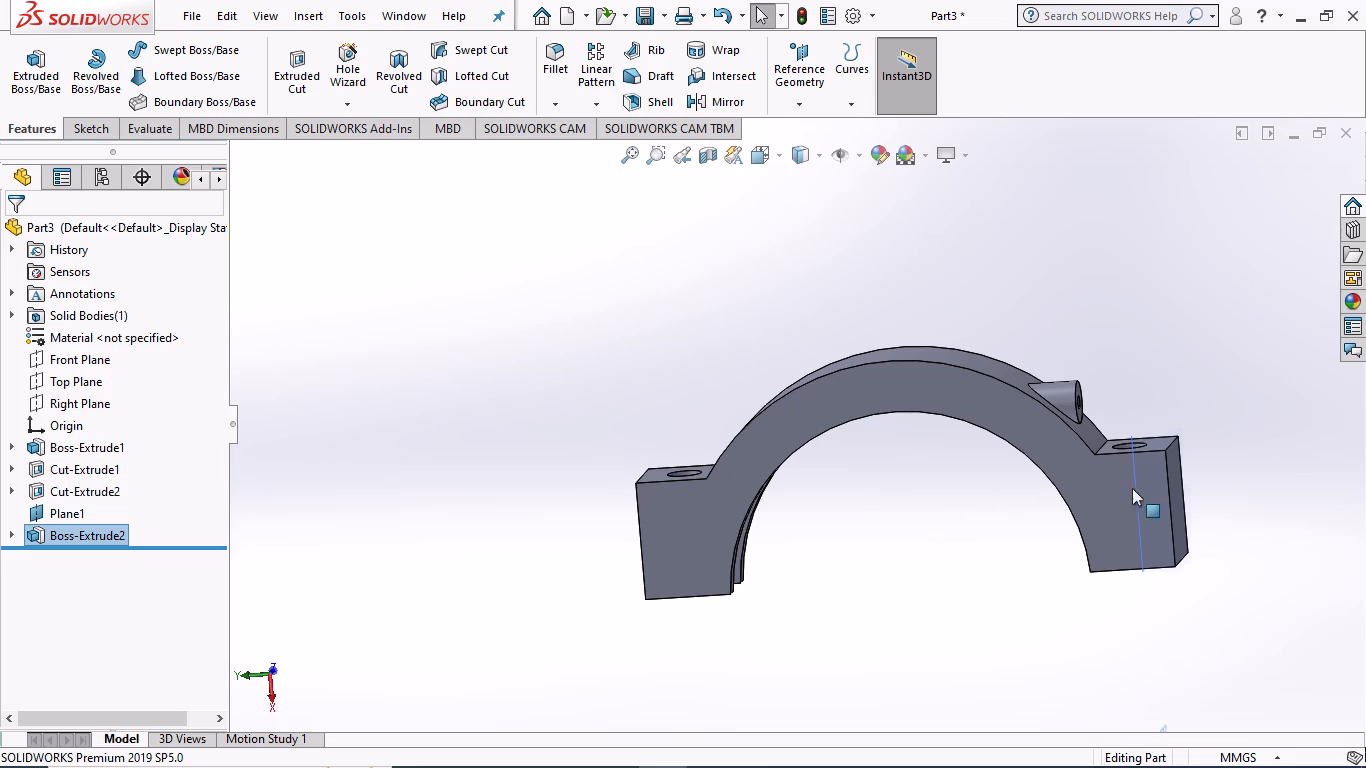
pyautogui.moveTo(1266, 341); pyautogui.dragTo(1077, 414, button='middle')
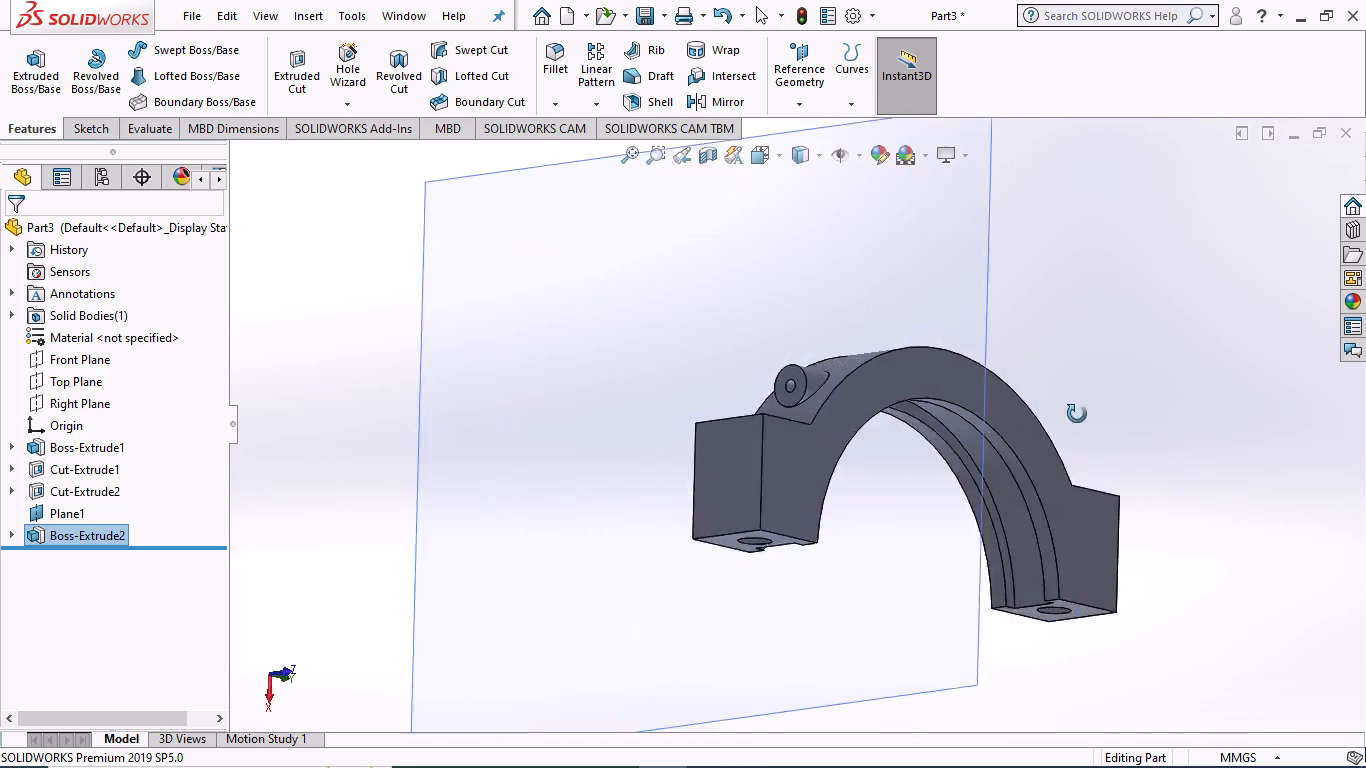
pyautogui.moveTo(1077, 414); pyautogui.dragTo(1256, 467, button='middle')
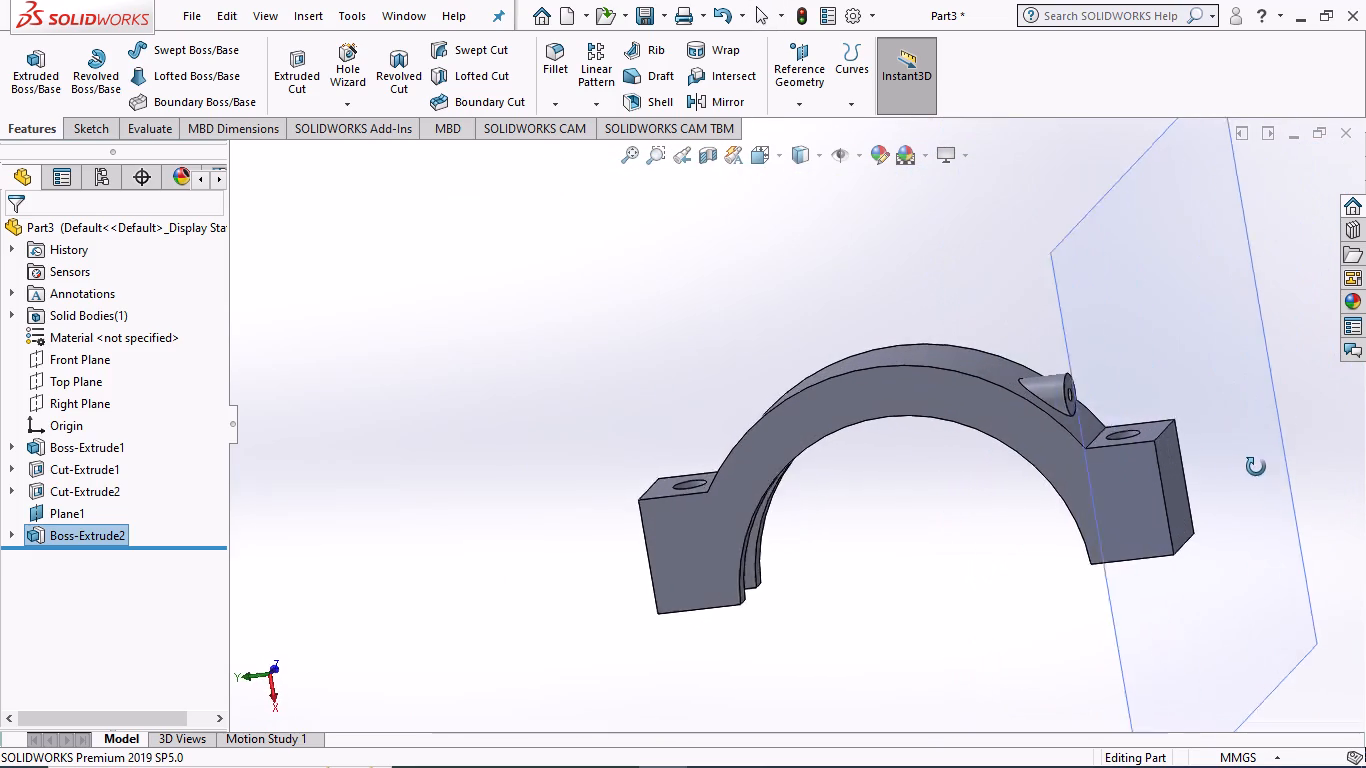
pyautogui.moveTo(1256, 467); pyautogui.dragTo(1284, 554, button='middle')
pyautogui.moveTo(1256, 406); pyautogui.dragTo(1261, 471, button='middle')
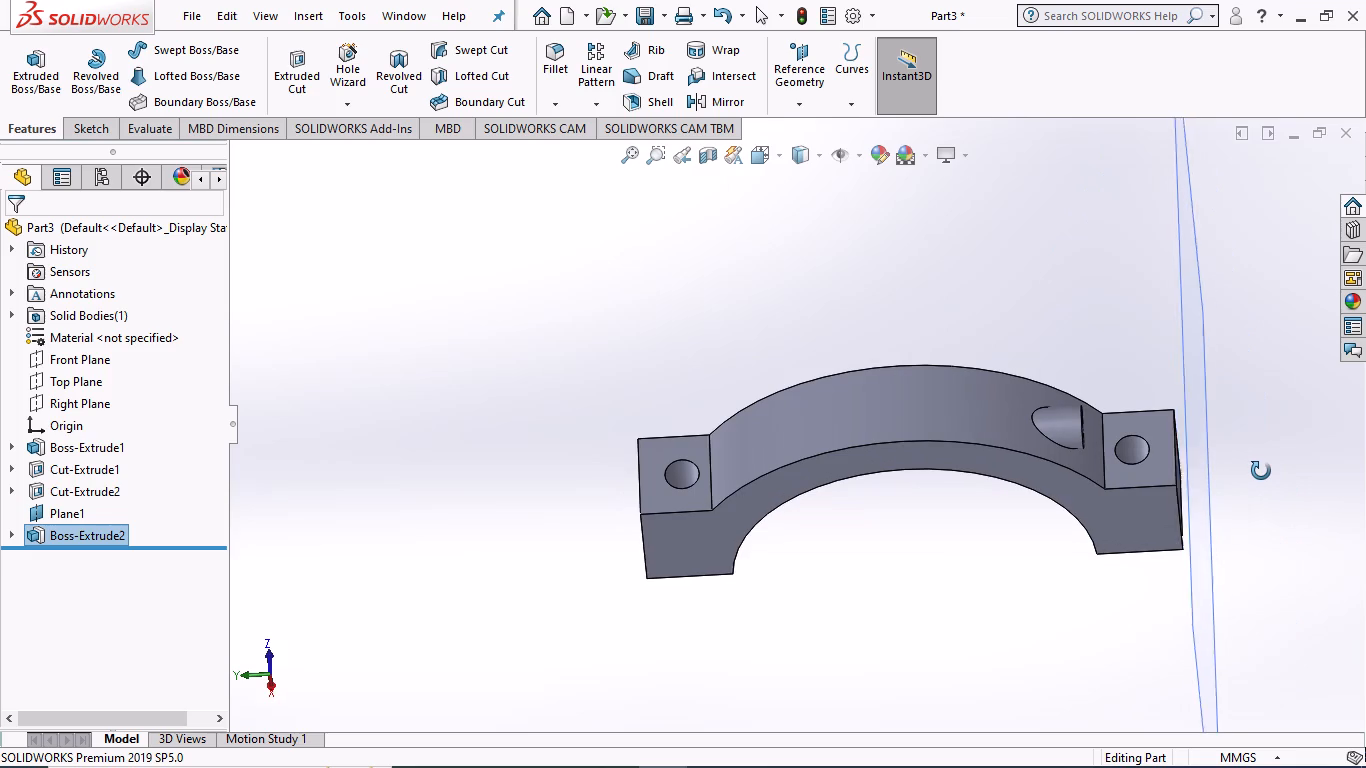
pyautogui.moveTo(1261, 471); pyautogui.dragTo(1264, 470, button='middle')
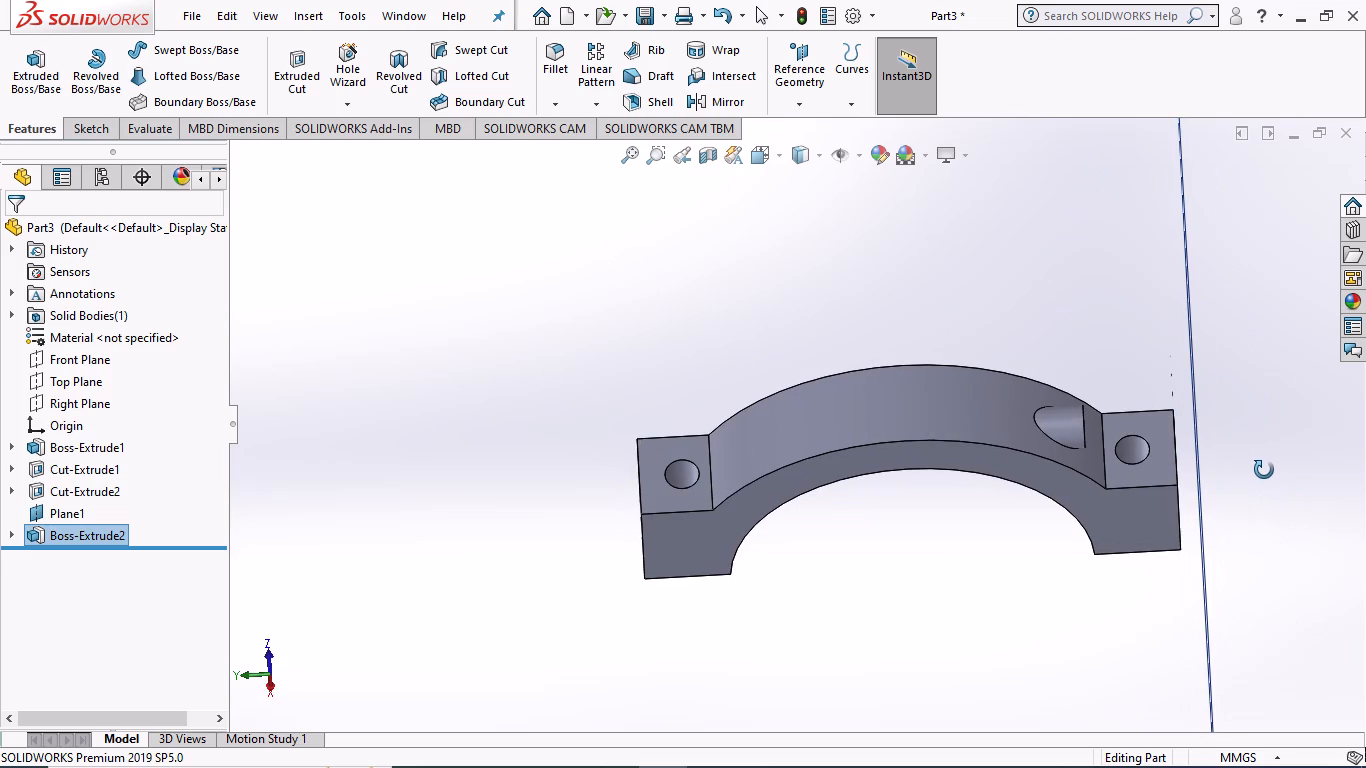
pyautogui.moveTo(1264, 470); pyautogui.dragTo(1245, 476, button='middle')
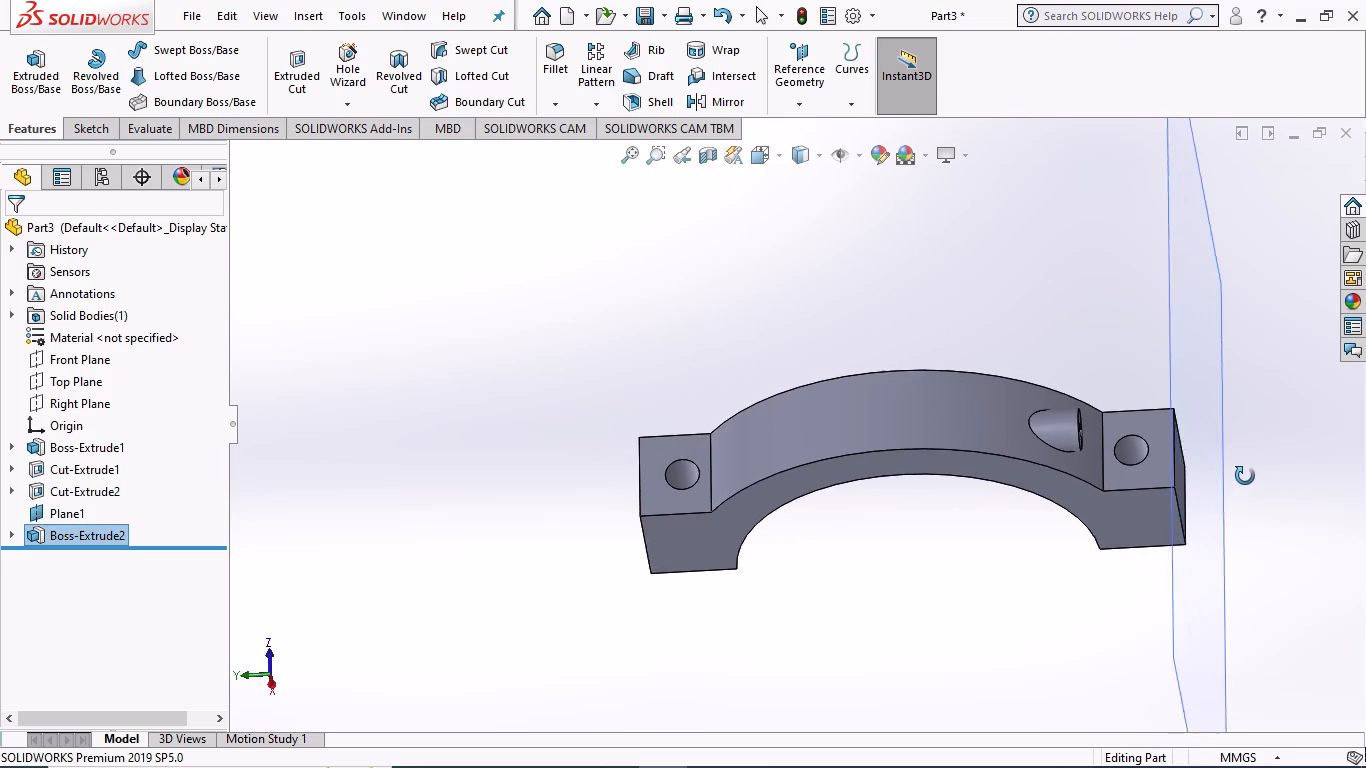
pyautogui.moveTo(1245, 476); pyautogui.dragTo(1237, 472, button='middle')
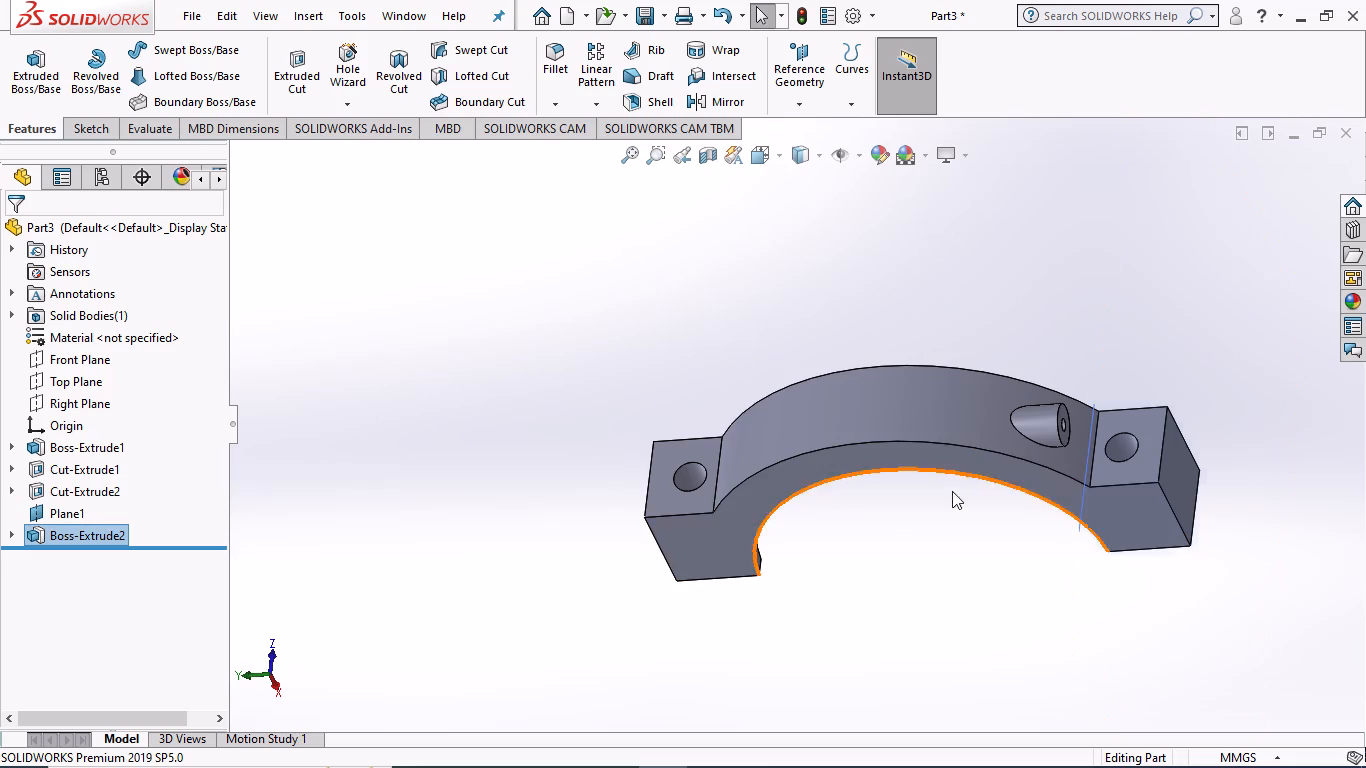
pyautogui.scroll(-1, 978, 461)
pyautogui.scroll(2, 974, 491)
pyautogui.moveTo(1040, 565); pyautogui.dragTo(937, 286, button='middle')
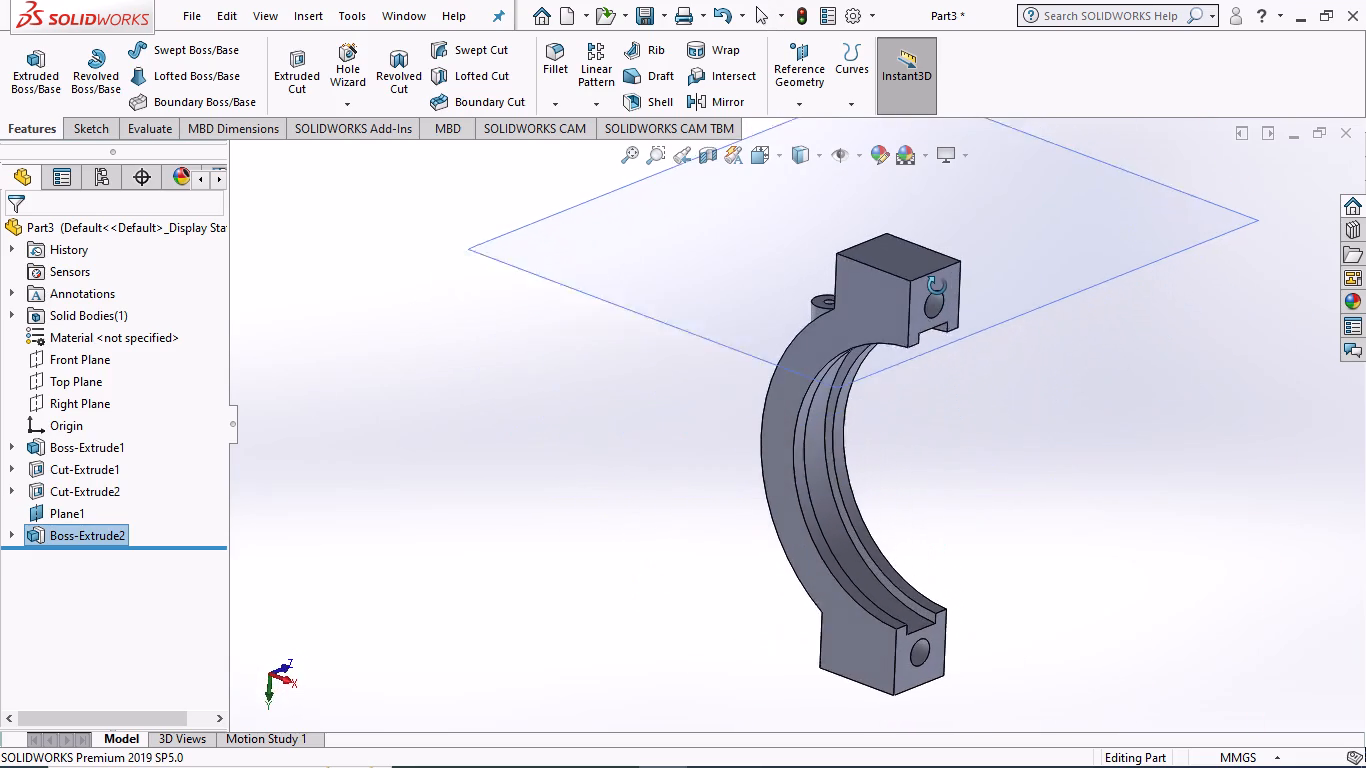
pyautogui.moveTo(937, 286); pyautogui.dragTo(937, 266, button='middle')
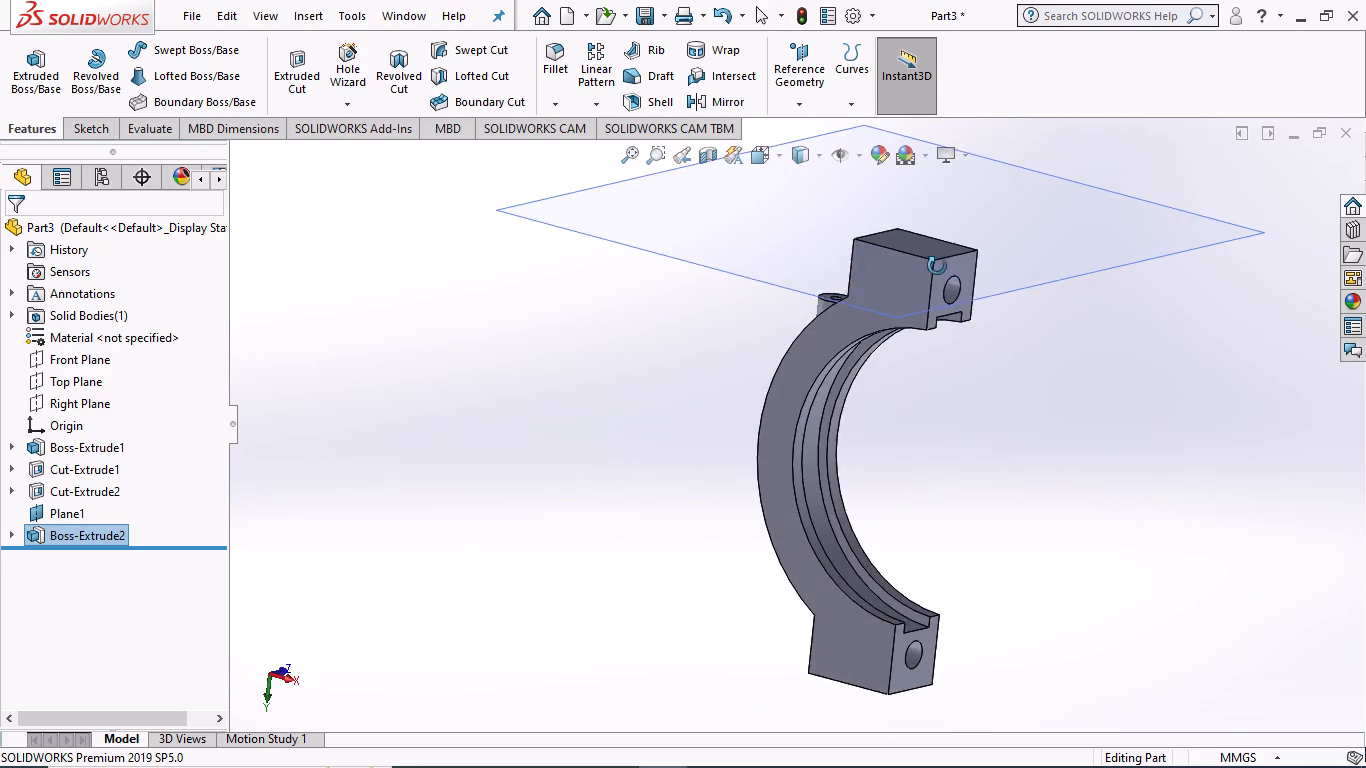
pyautogui.moveTo(937, 266); pyautogui.dragTo(928, 243, button='middle')
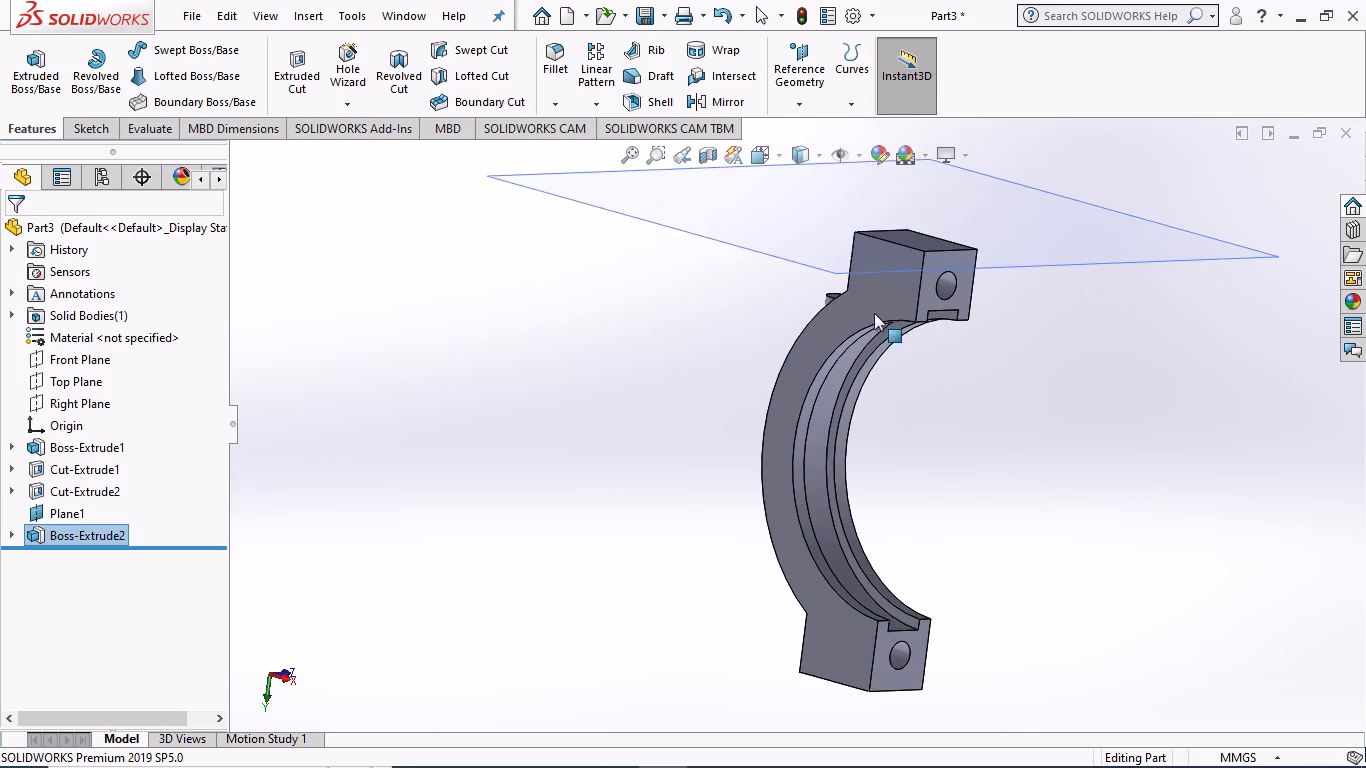
pyautogui.click(561, 423)
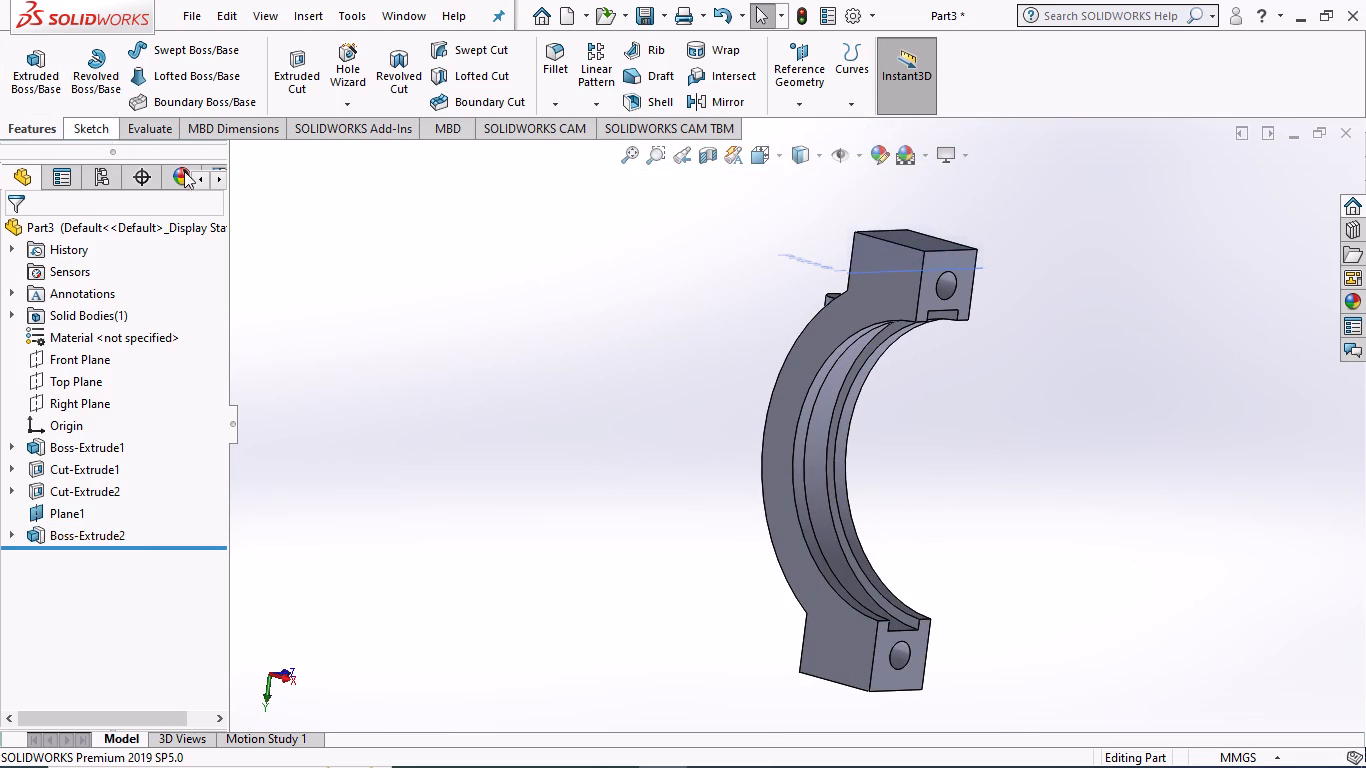
pyautogui.click(492, 381)
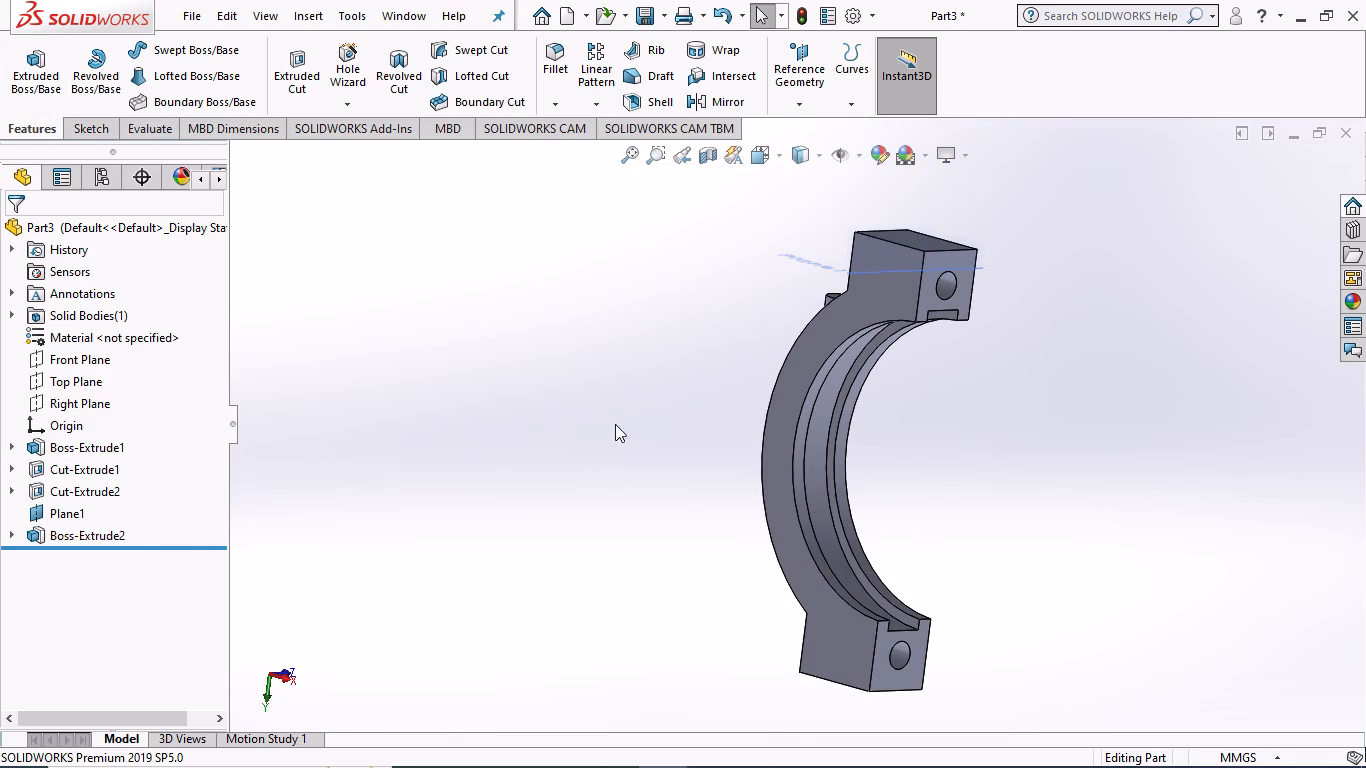
# Turn off the display of reference planes in the graphics area.
pyautogui.moveTo(621, 423); pyautogui.dragTo(702, 518, button='middle')
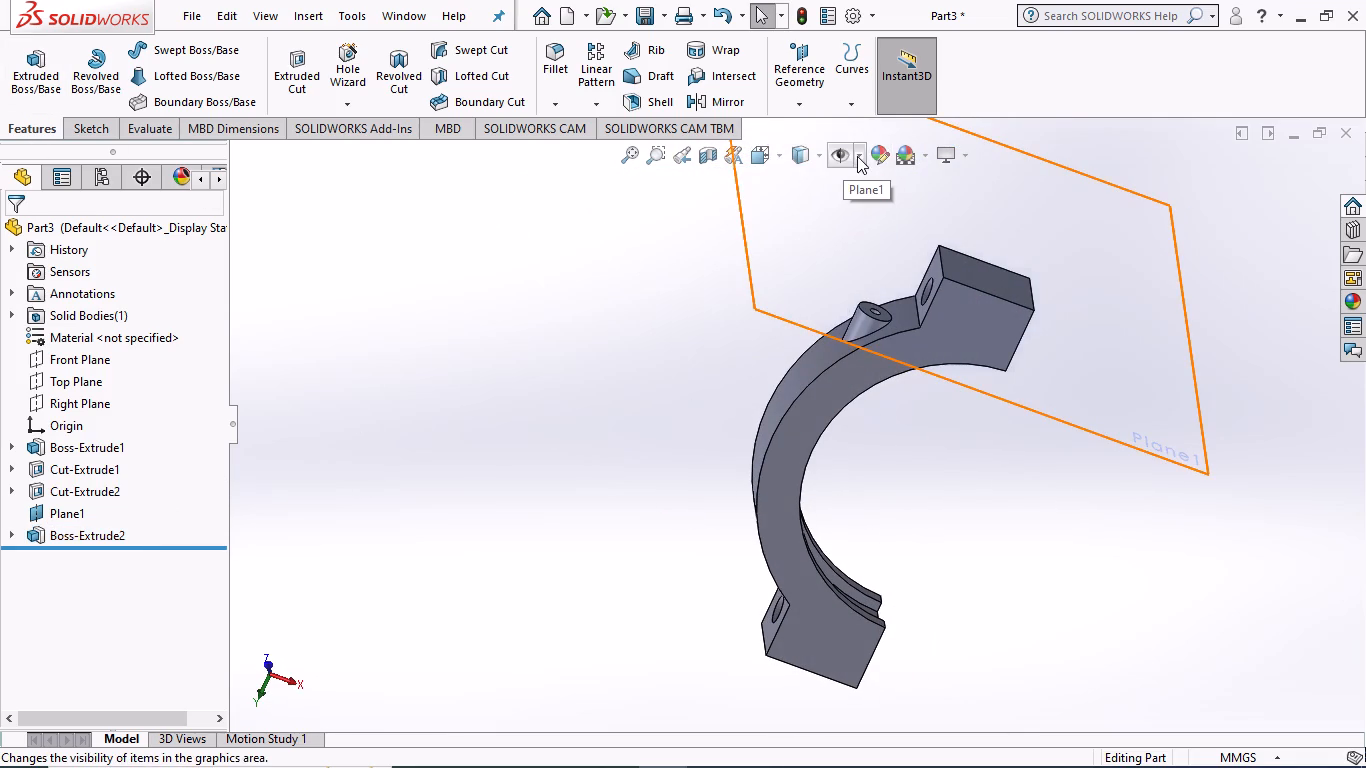
pyautogui.click(857, 156)
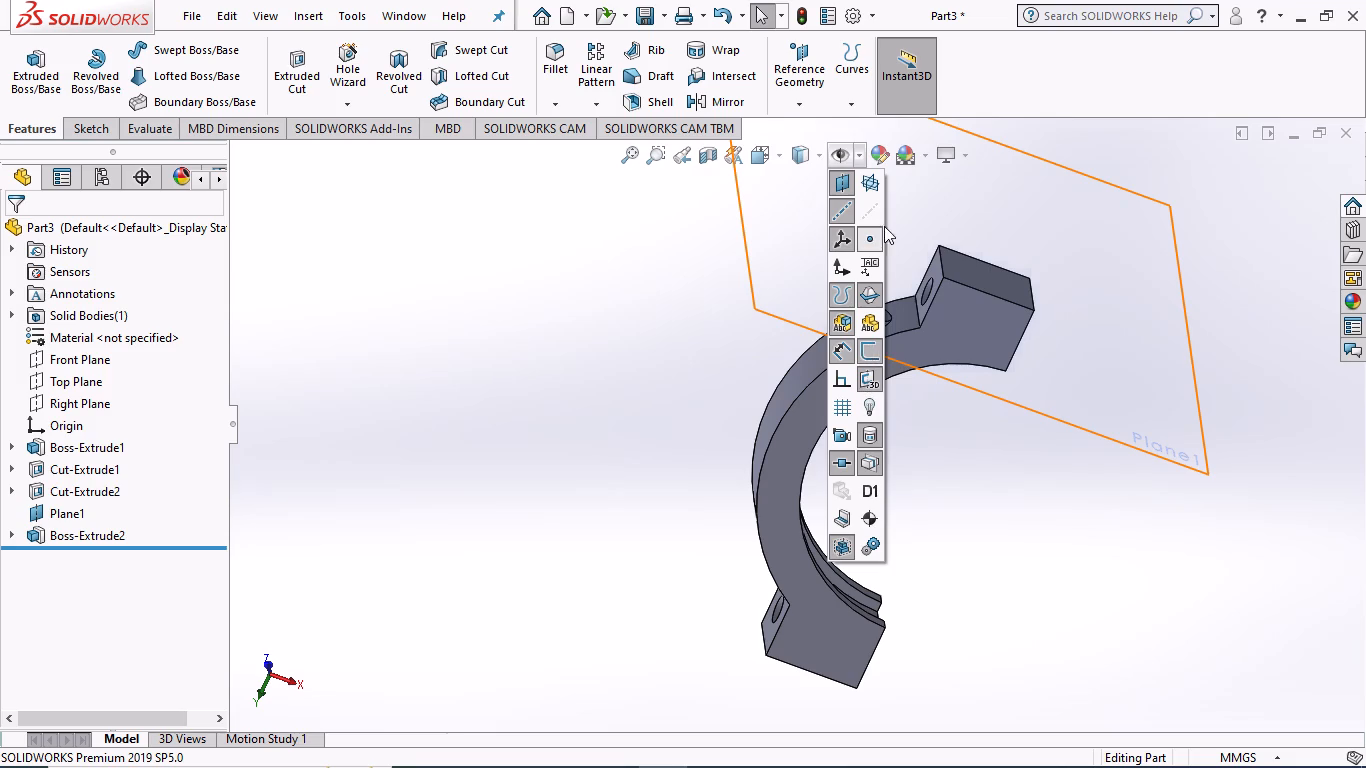
pyautogui.click(847, 188)
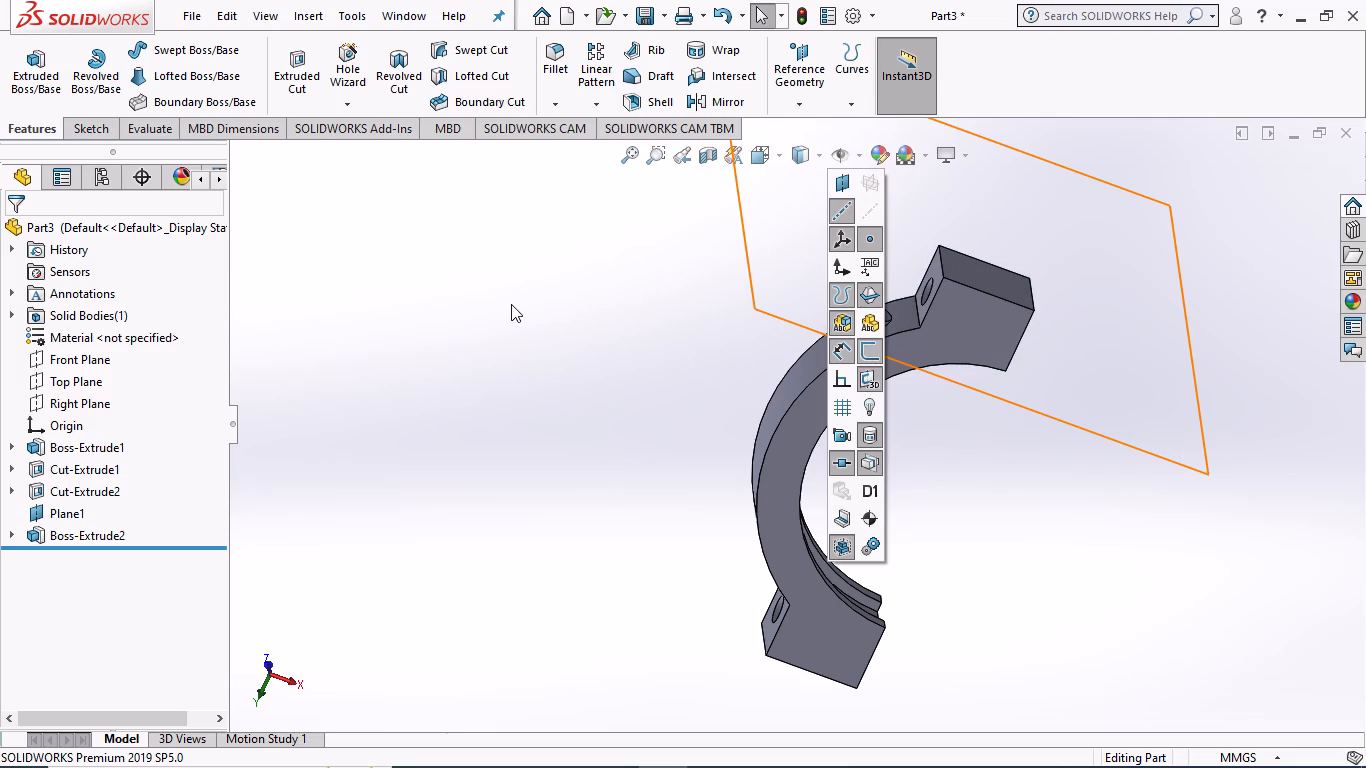
pyautogui.click(511, 304)
# Save the part under the name strap 2 in the assembly 2 folder.
pyautogui.scroll(2, 568, 345)
pyautogui.scroll(-2, 1059, 440)
pyautogui.scroll(-2, 777, 393)
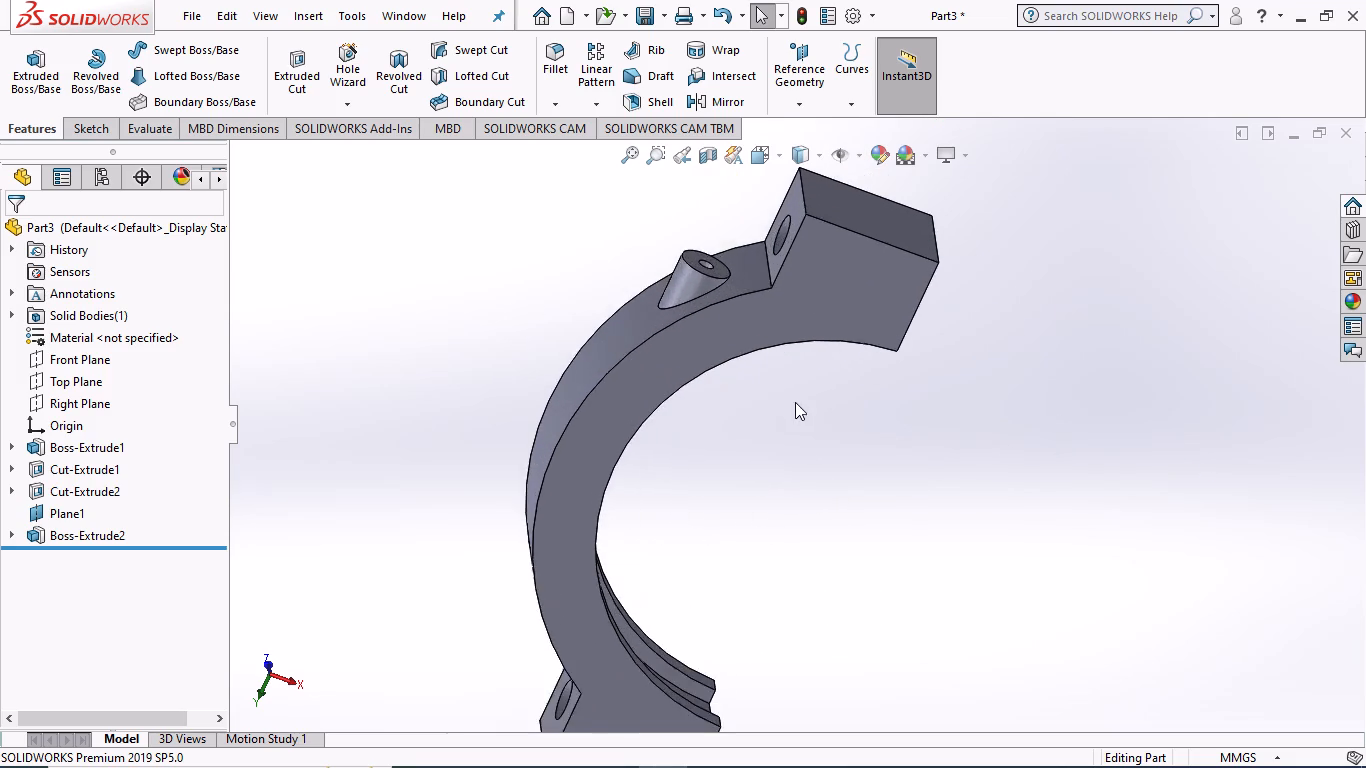
pyautogui.scroll(2, 797, 402)
pyautogui.scroll(1, 1012, 487)
pyautogui.moveTo(1017, 487); pyautogui.dragTo(567, 593, button='middle')
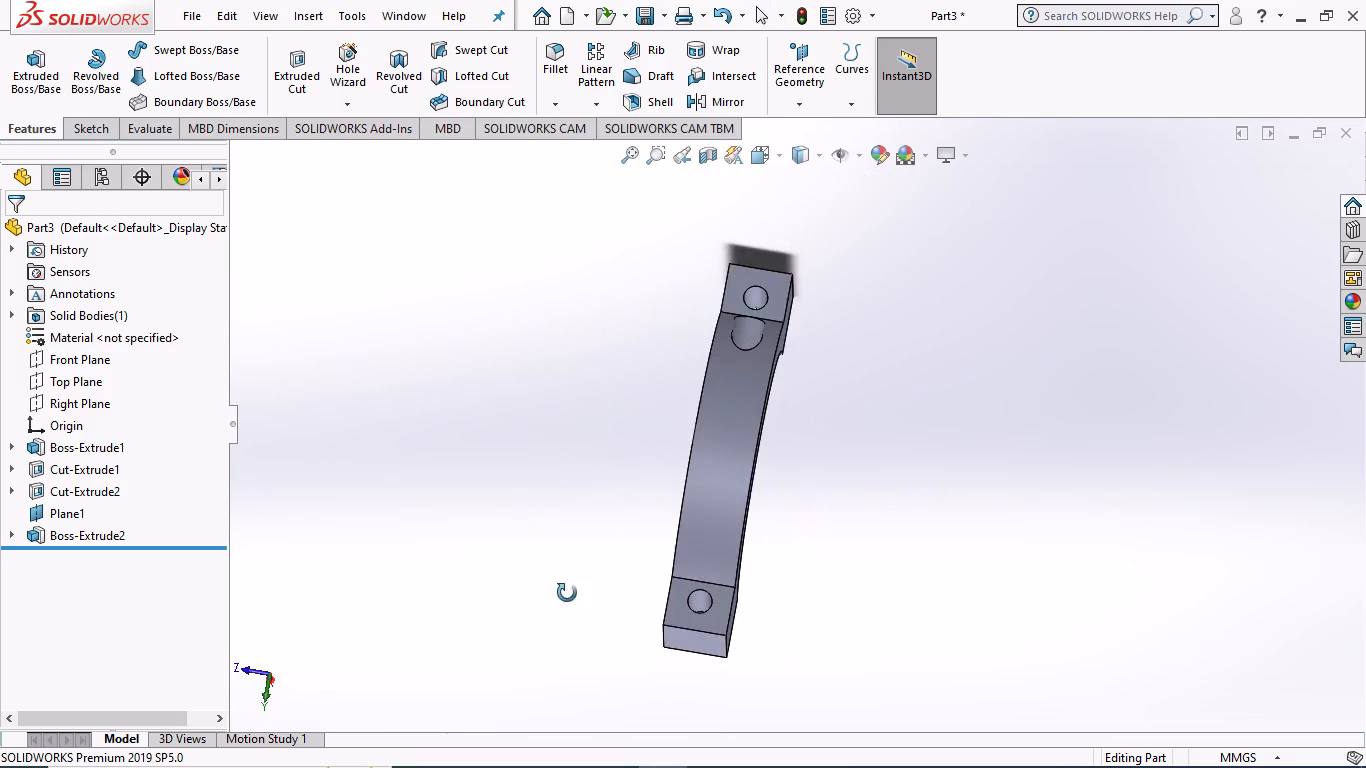
pyautogui.moveTo(567, 593); pyautogui.dragTo(1106, 628, button='middle')
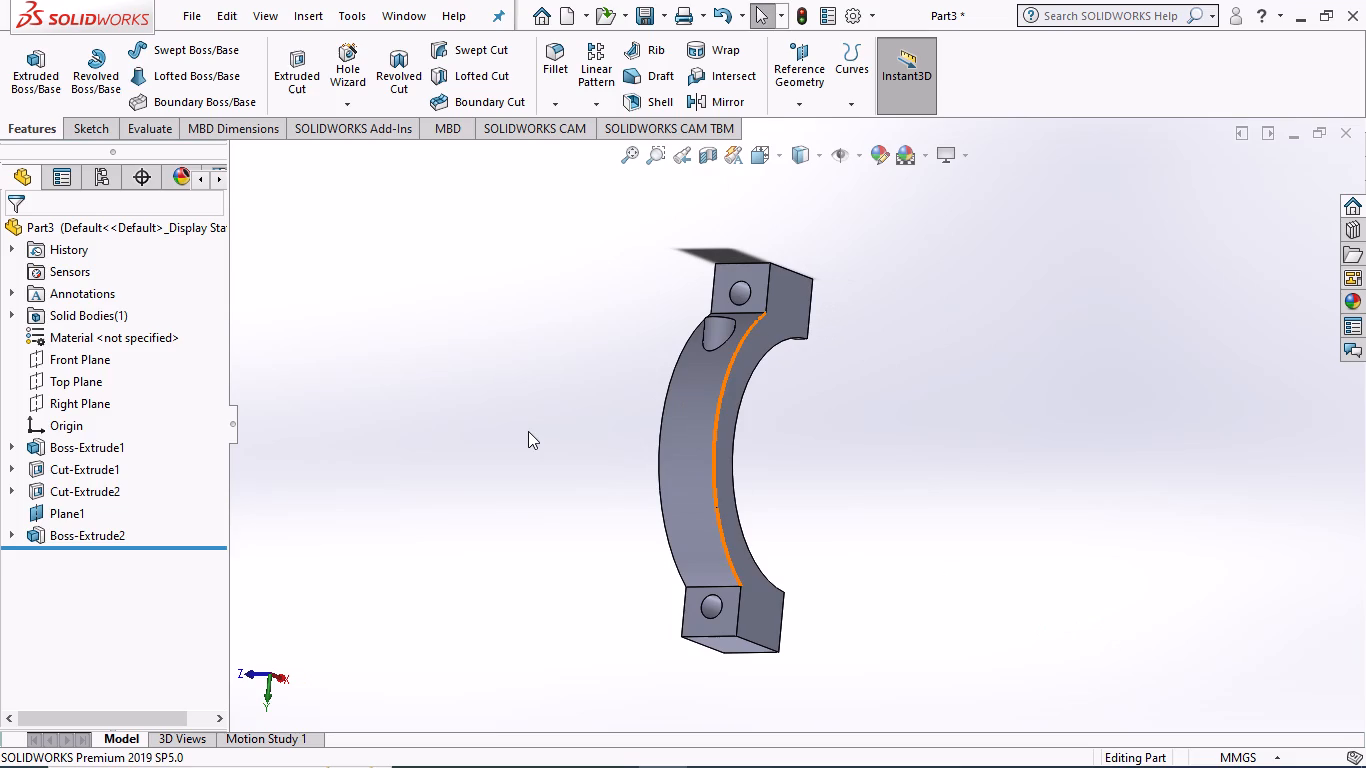
pyautogui.hotkey('ctrl', 's')
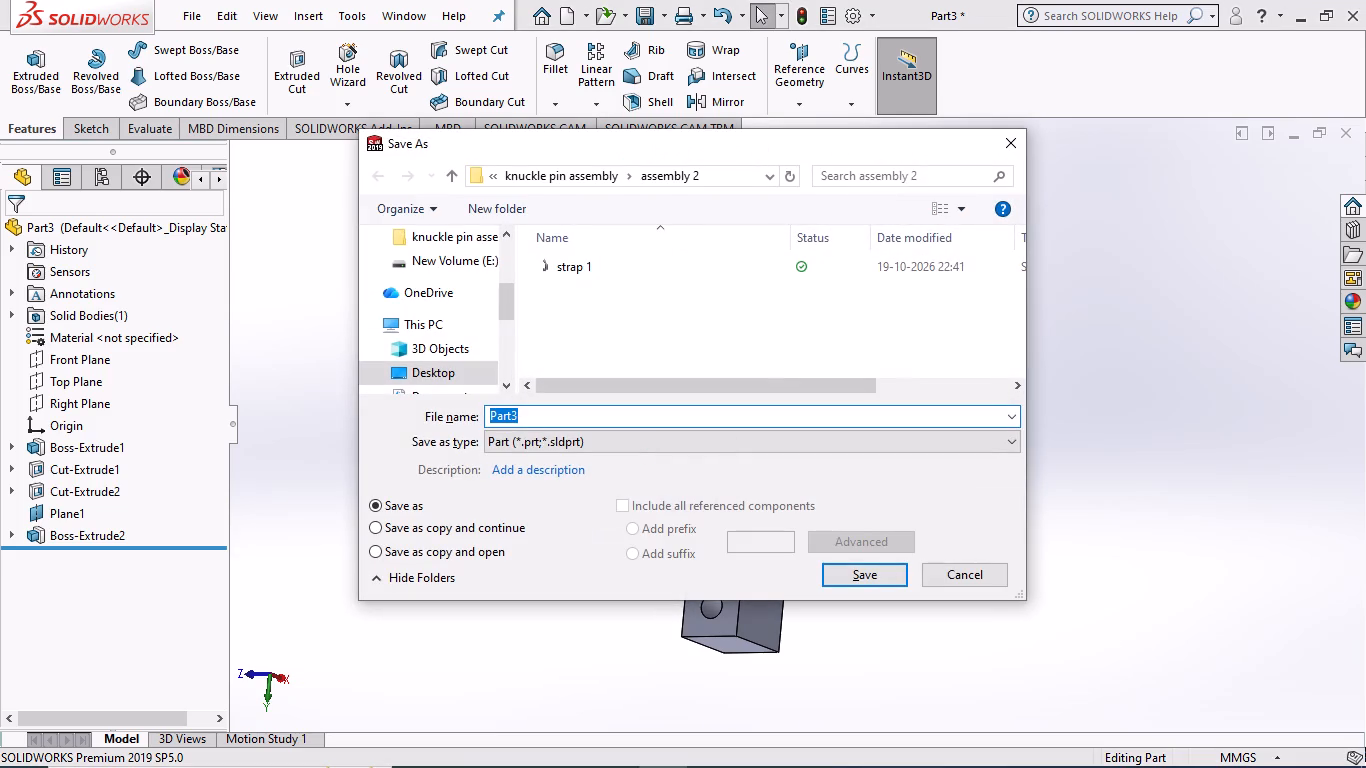
pyautogui.press('BackSpace')
pyautogui.write('sta')
pyautogui.press('BackSpace')
pyautogui.write('rao2')
pyautogui.press('BackSpace')
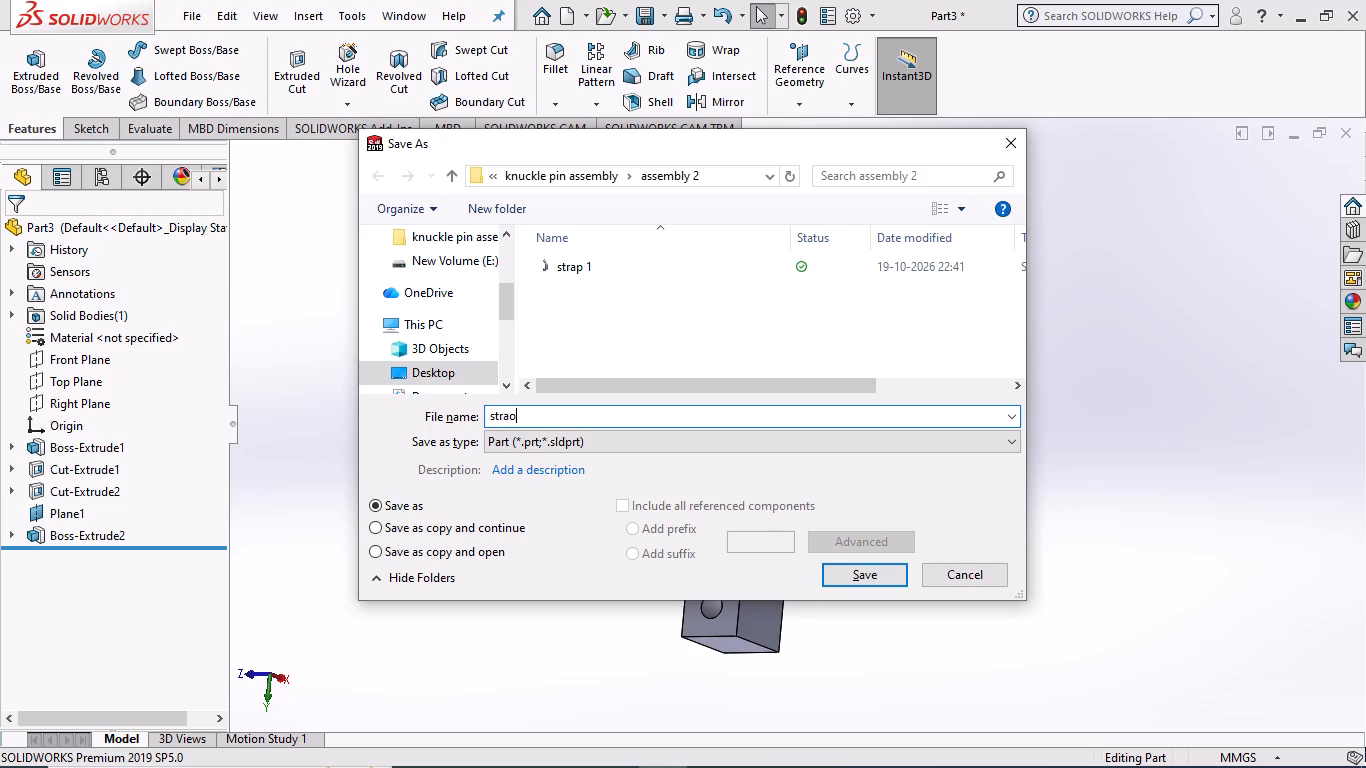
pyautogui.press('BackSpace')
pyautogui.write('p 2')
pyautogui.press('Return')
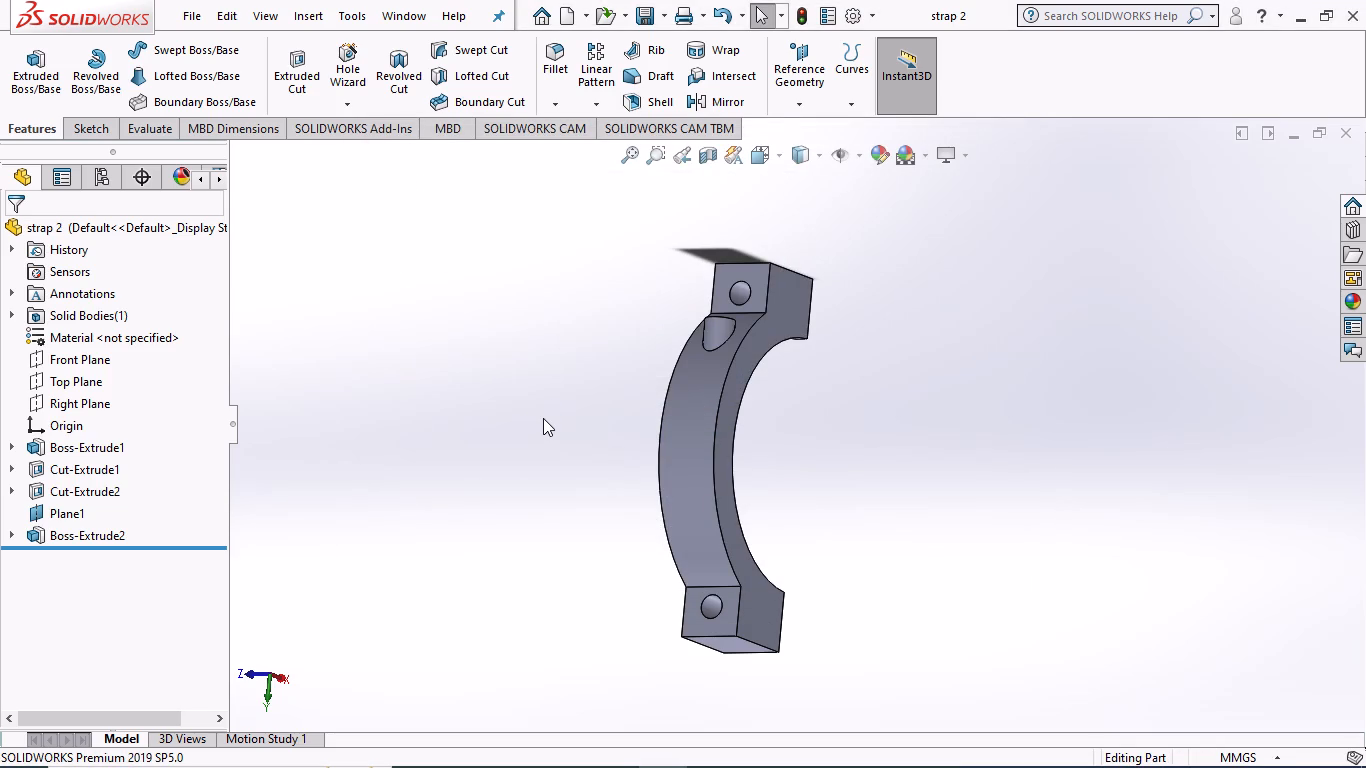
# Close the strap 2 part and open the strap 1 part from the recent documents.
pyautogui.click(1342, 128)
pyautogui.click(65, 22)
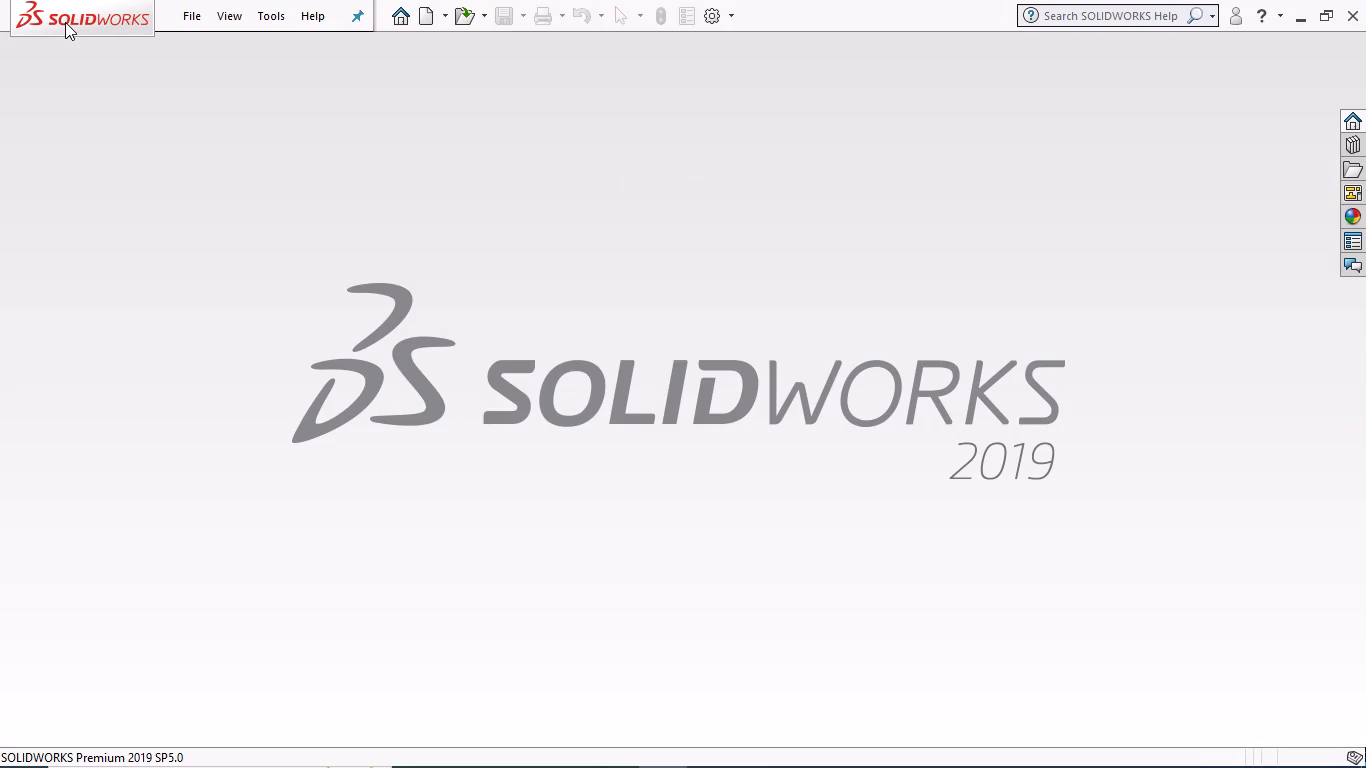
pyautogui.click(400, 19)
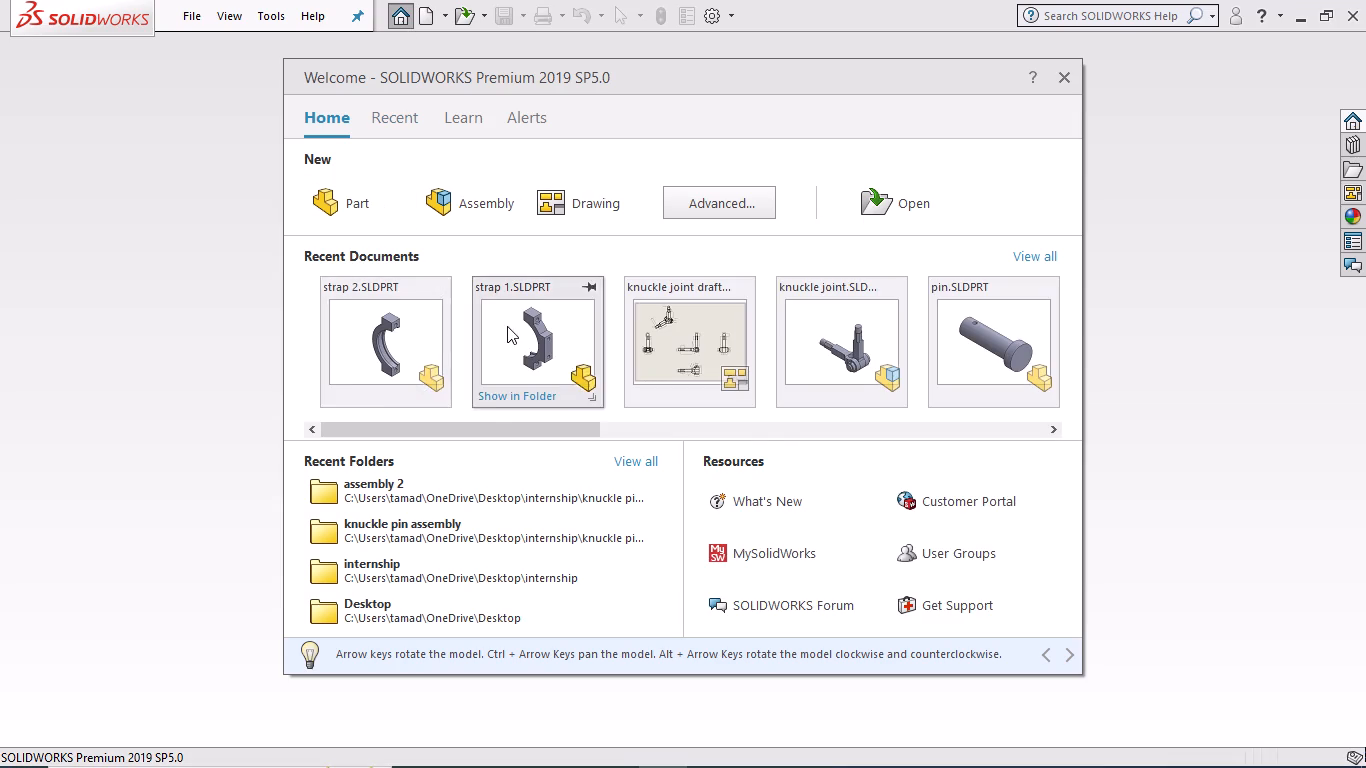
pyautogui.click(509, 325)
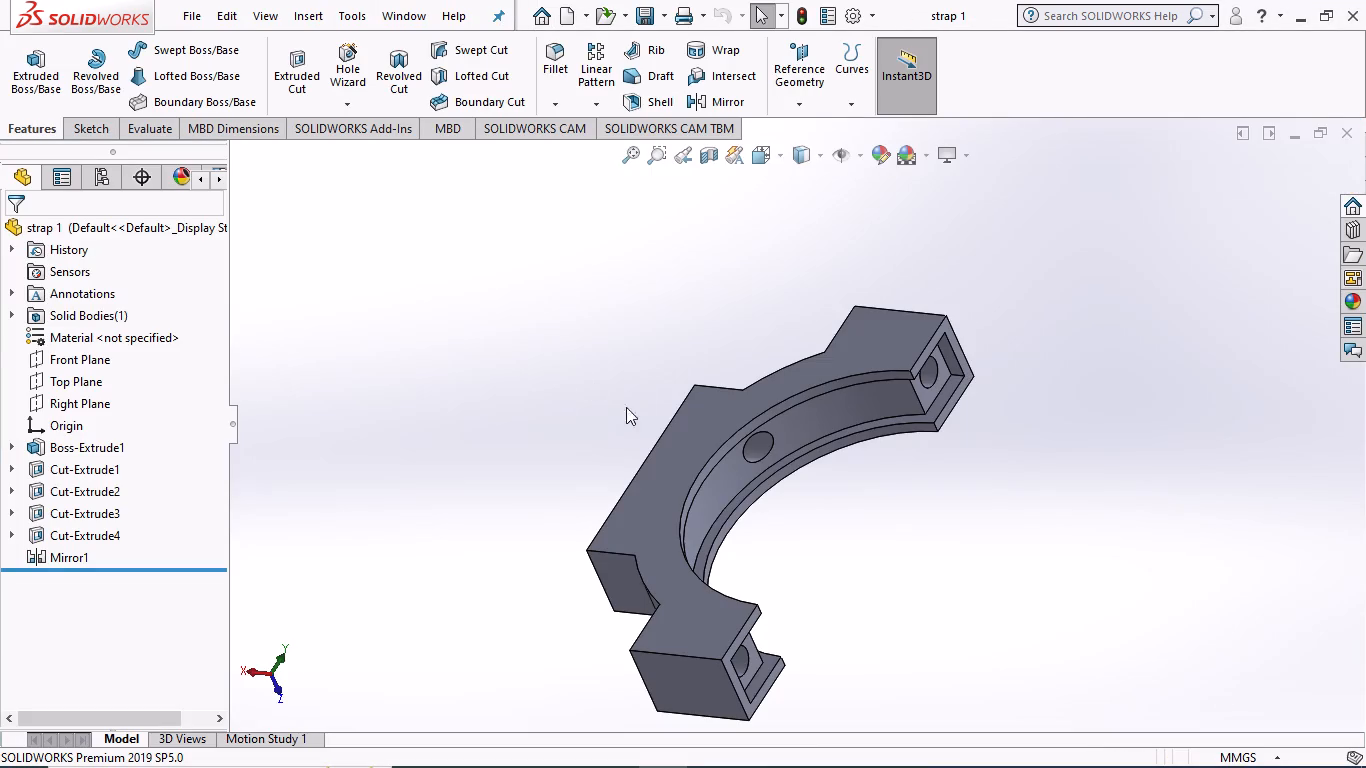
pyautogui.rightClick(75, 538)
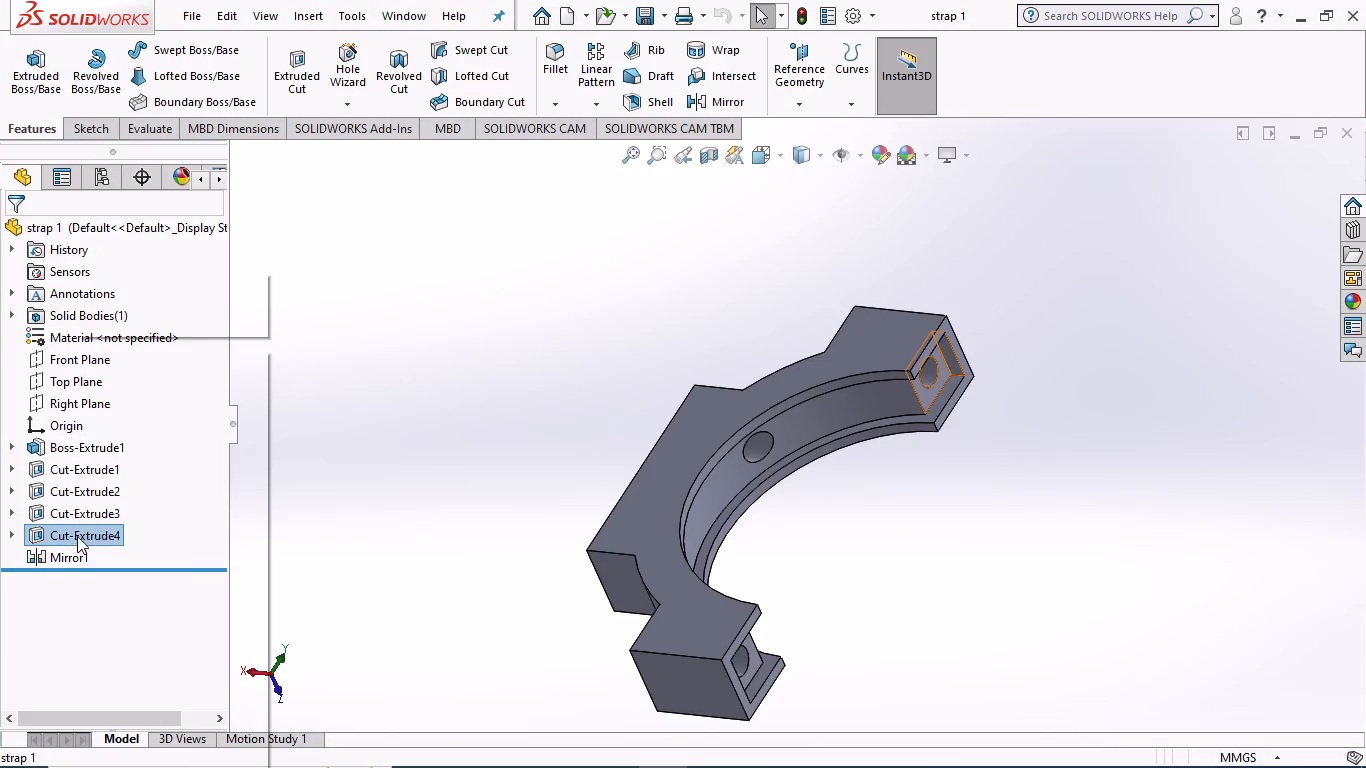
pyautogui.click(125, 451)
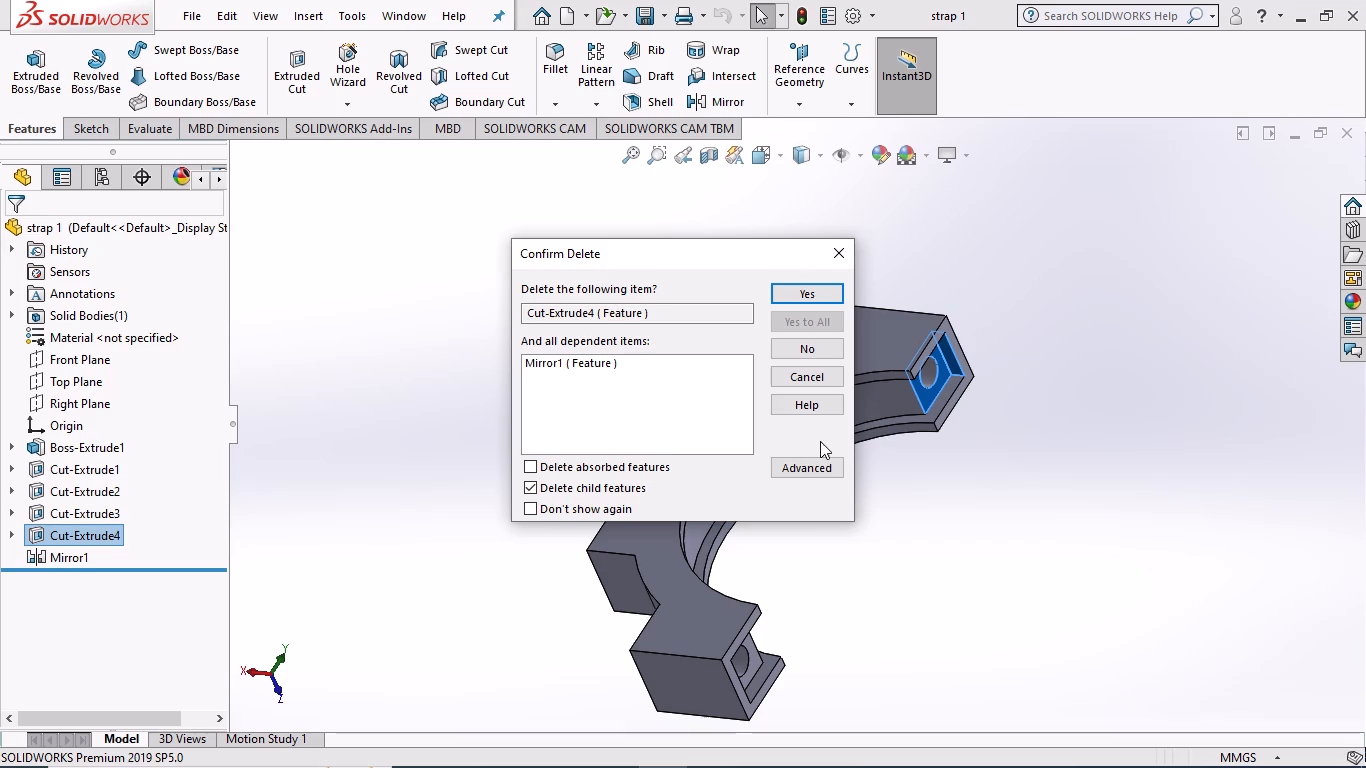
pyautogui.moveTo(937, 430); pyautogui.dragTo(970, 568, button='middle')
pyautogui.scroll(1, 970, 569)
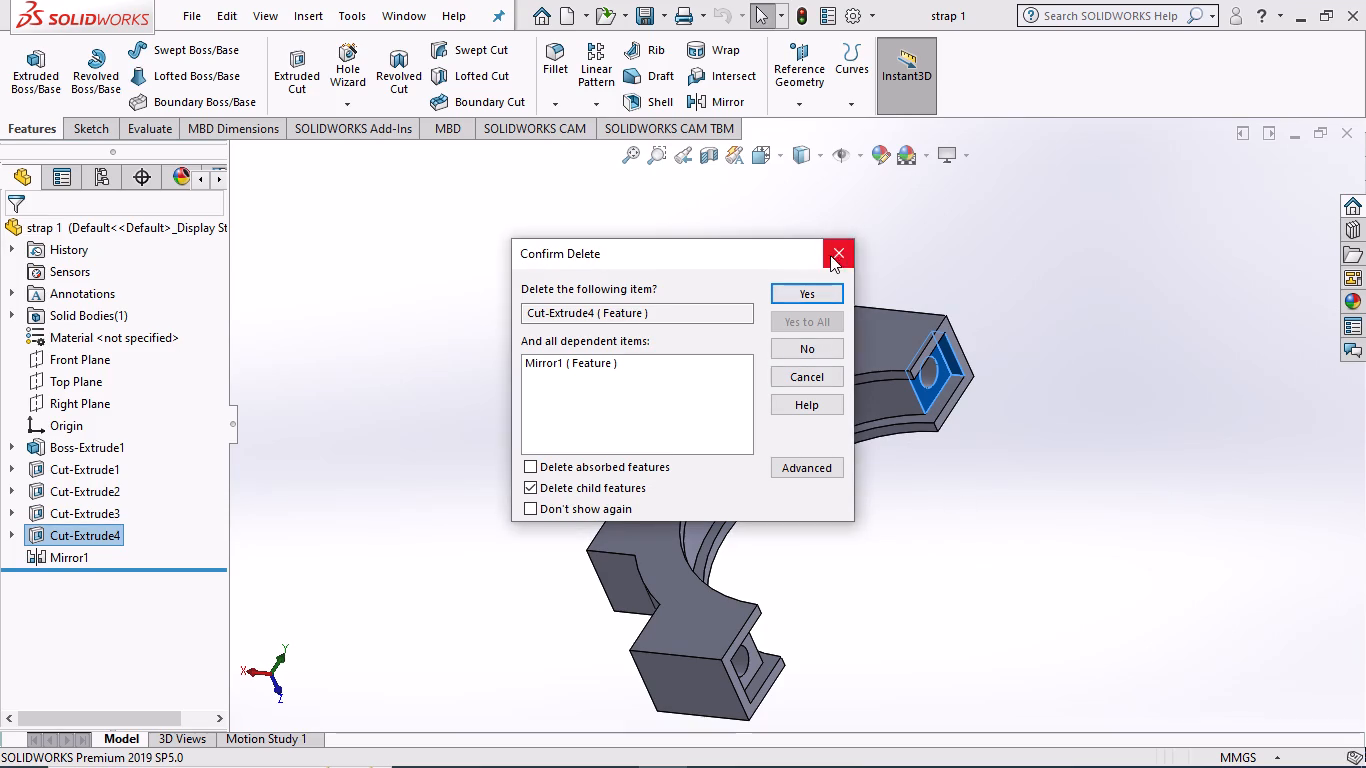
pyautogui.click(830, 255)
# Examine strap 1 from all sides, including the holes, the grooved inner face and the recessed pockets in the end blocks.
pyautogui.scroll(1, 984, 468)
pyautogui.moveTo(986, 461); pyautogui.dragTo(1058, 748, button='middle')
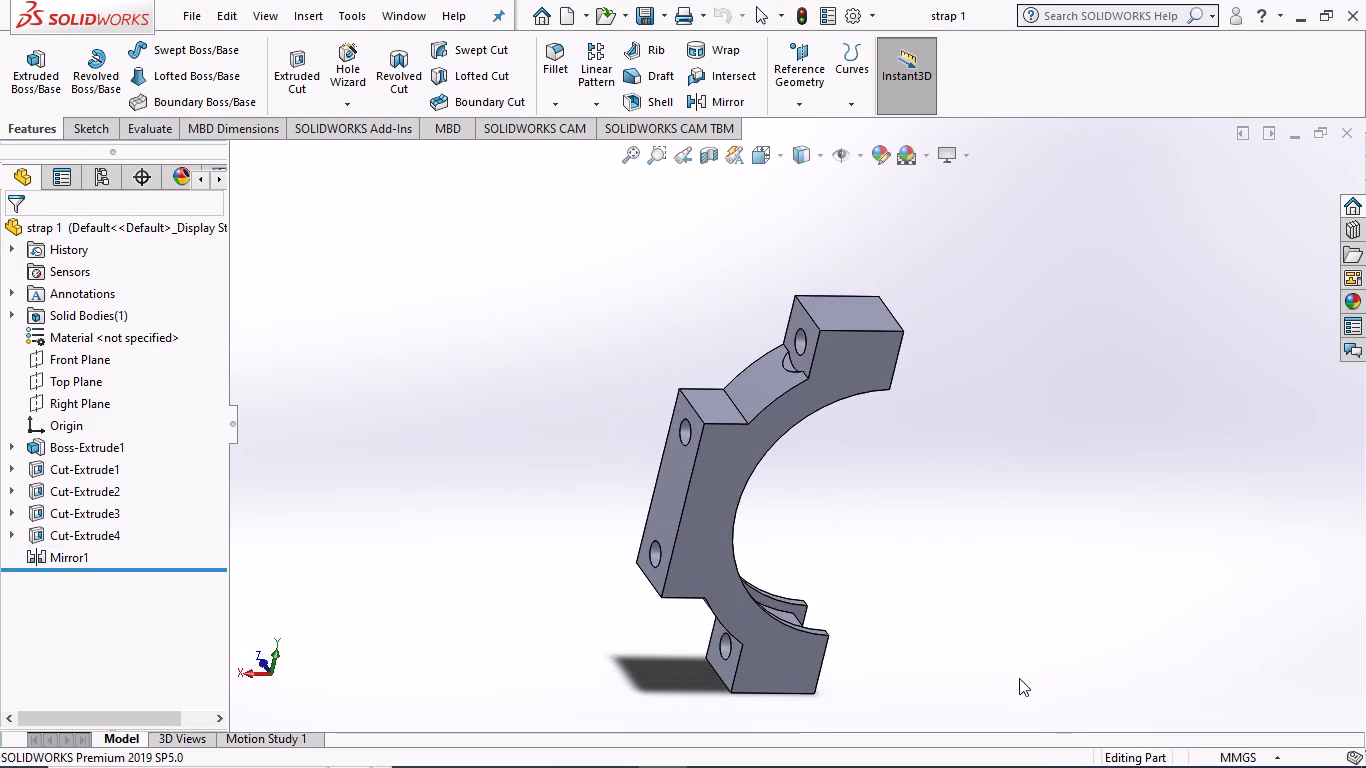
pyautogui.moveTo(918, 567); pyautogui.dragTo(940, 664, button='middle')
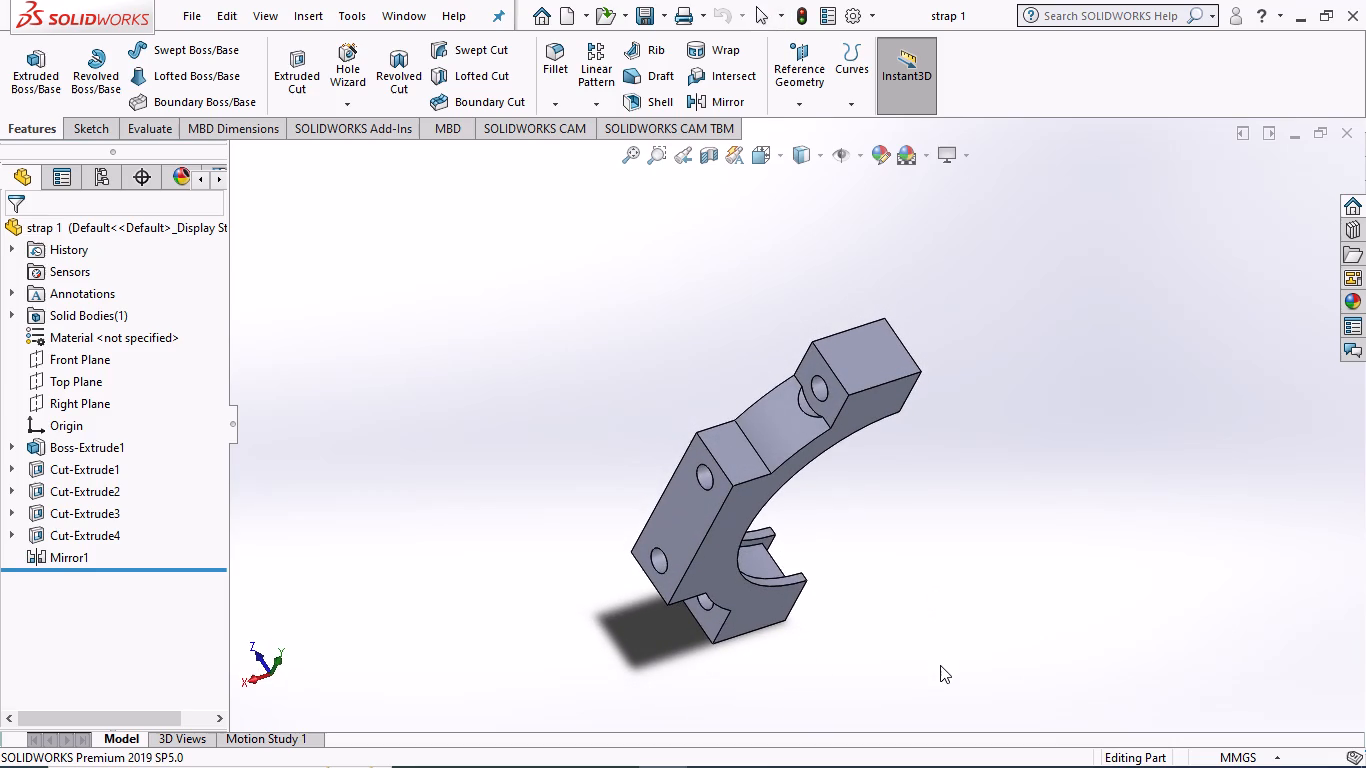
pyautogui.moveTo(915, 662); pyautogui.dragTo(896, 622, button='middle')
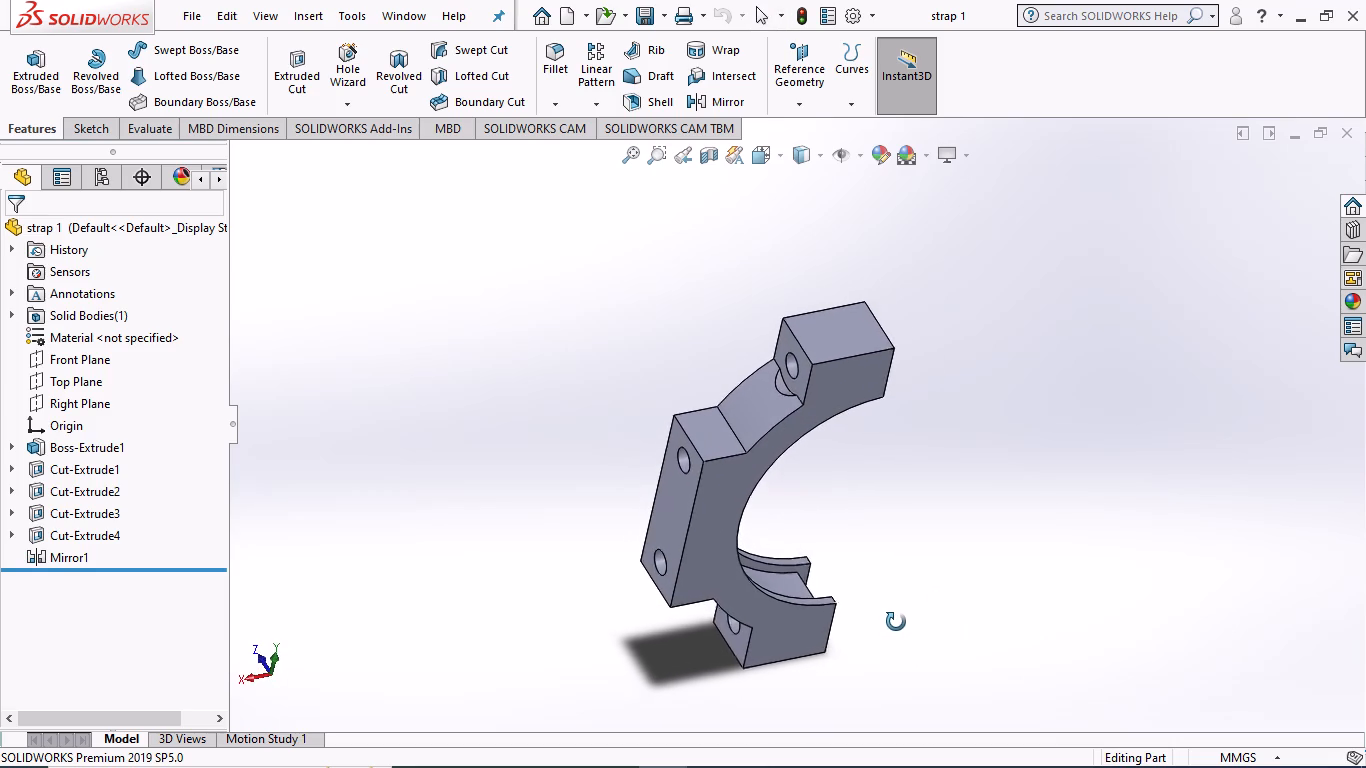
pyautogui.moveTo(896, 622); pyautogui.dragTo(916, 613, button='middle')
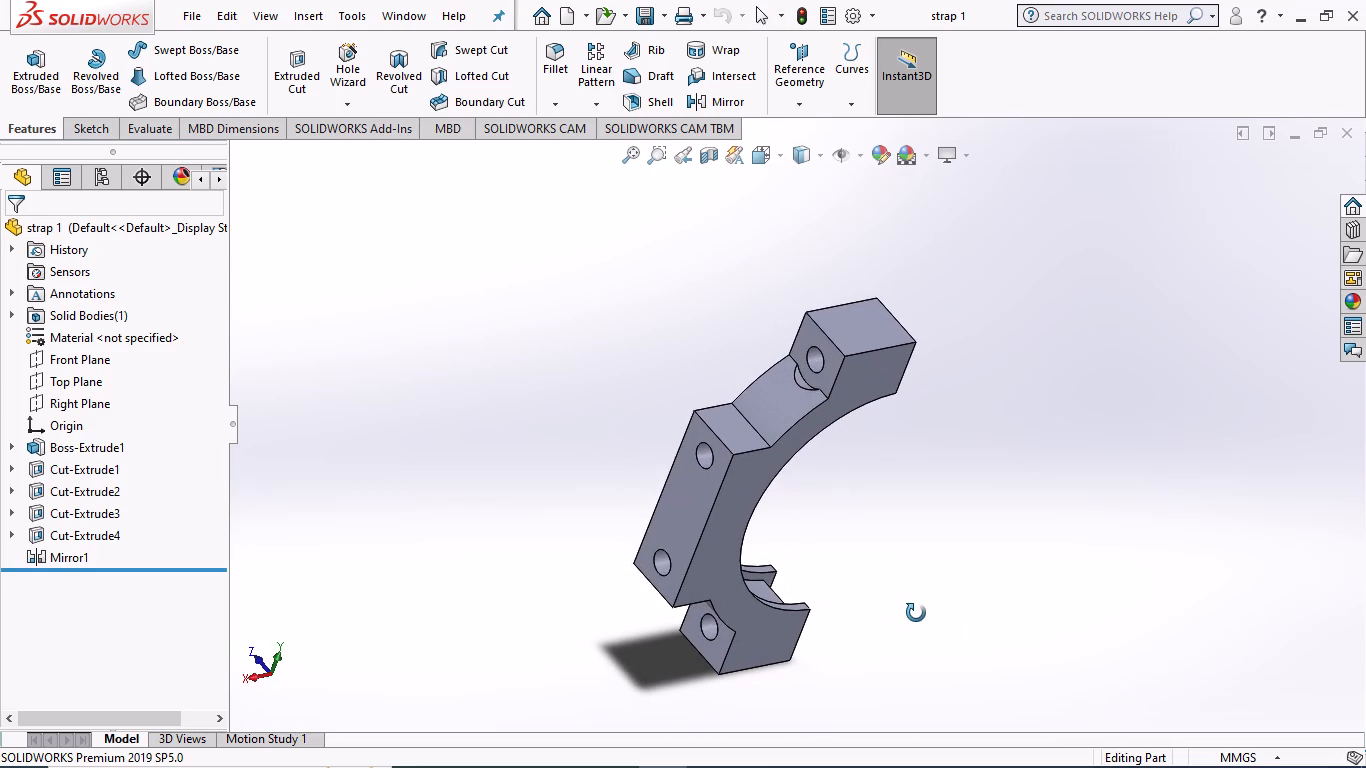
pyautogui.moveTo(916, 613); pyautogui.dragTo(824, 499, button='middle')
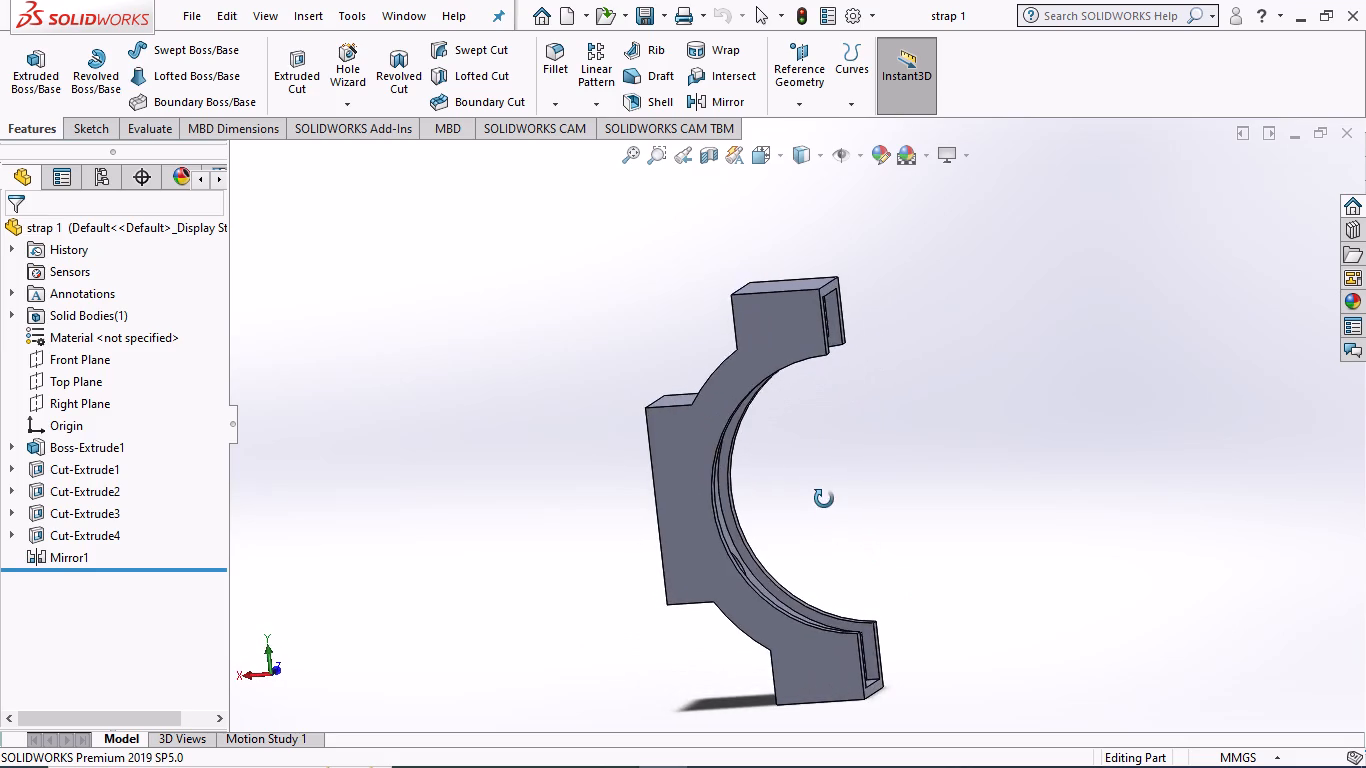
pyautogui.moveTo(824, 499); pyautogui.dragTo(923, 569, button='middle')
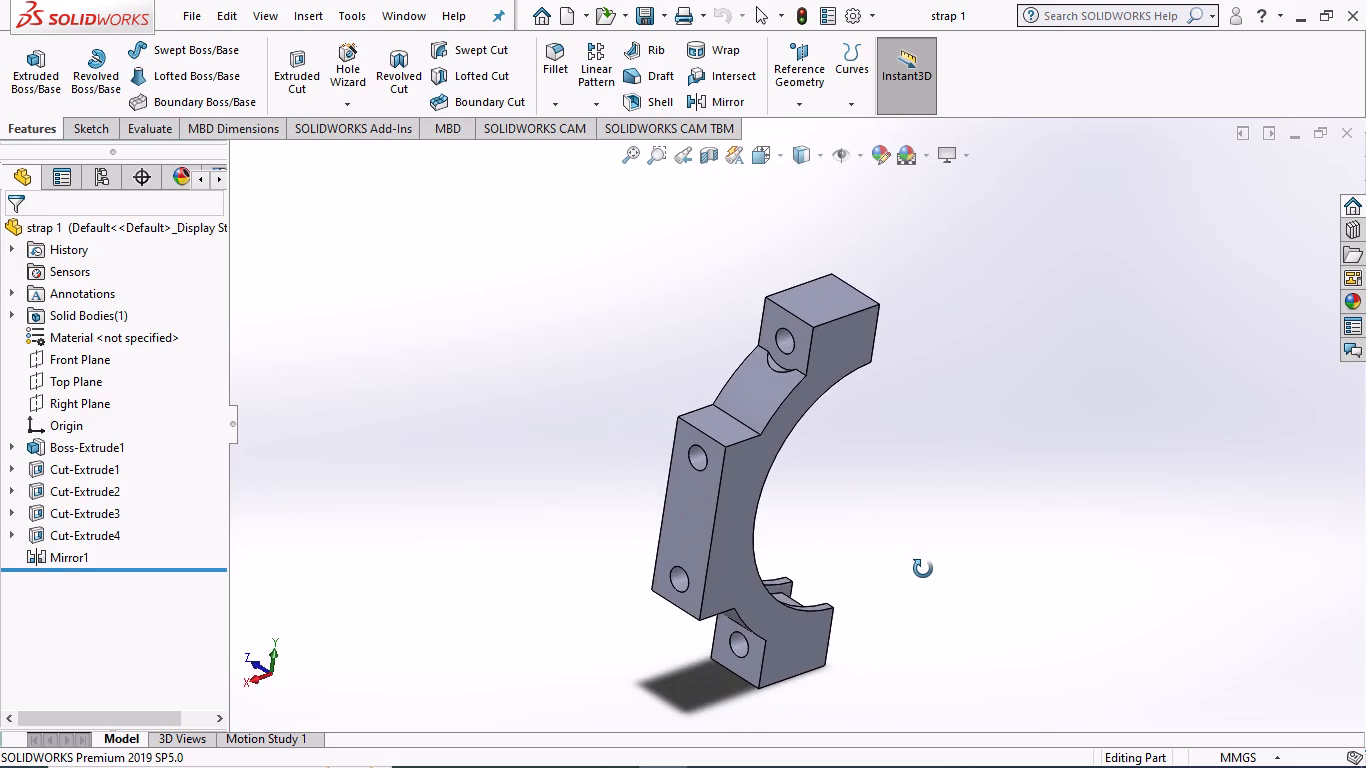
pyautogui.moveTo(923, 569); pyautogui.dragTo(929, 575, button='middle')
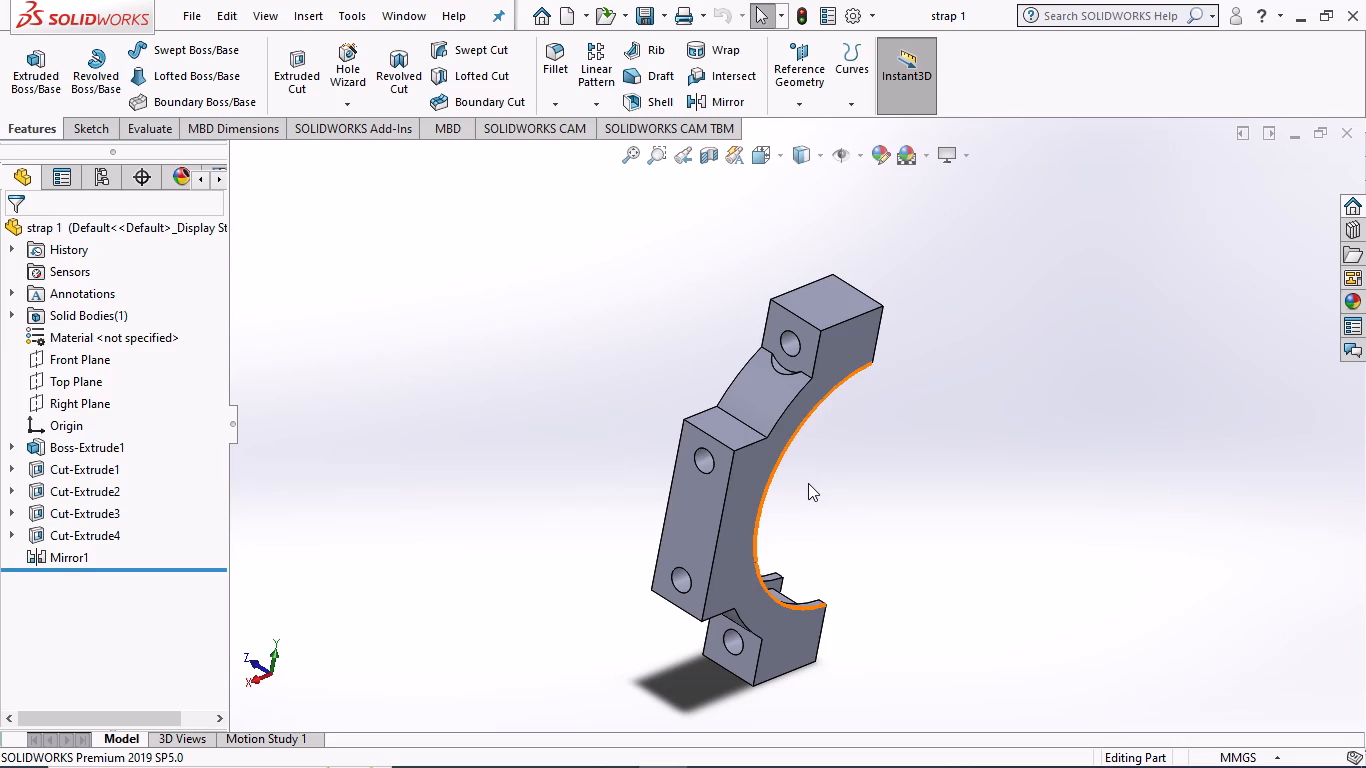
pyautogui.moveTo(924, 436); pyautogui.dragTo(624, 471, button='middle')
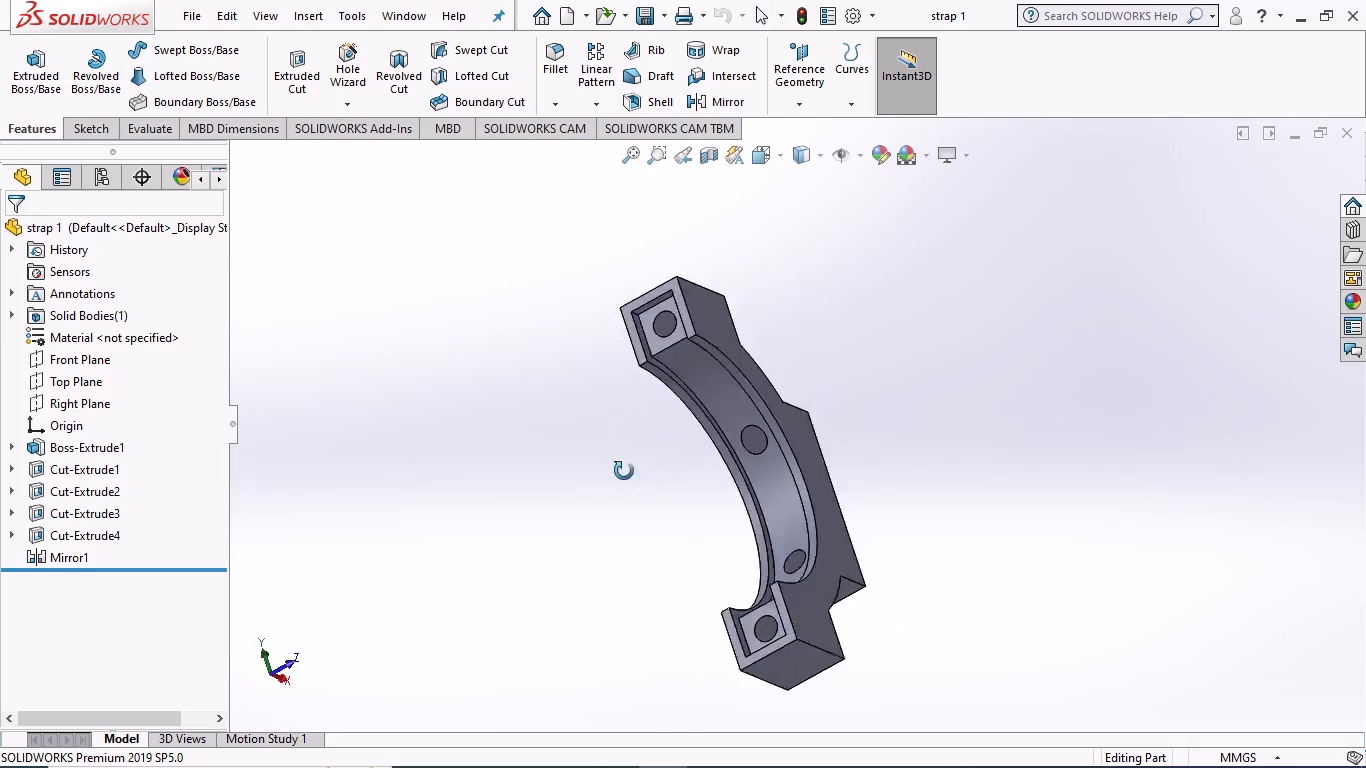
pyautogui.moveTo(624, 471); pyautogui.dragTo(759, 596, button='middle')
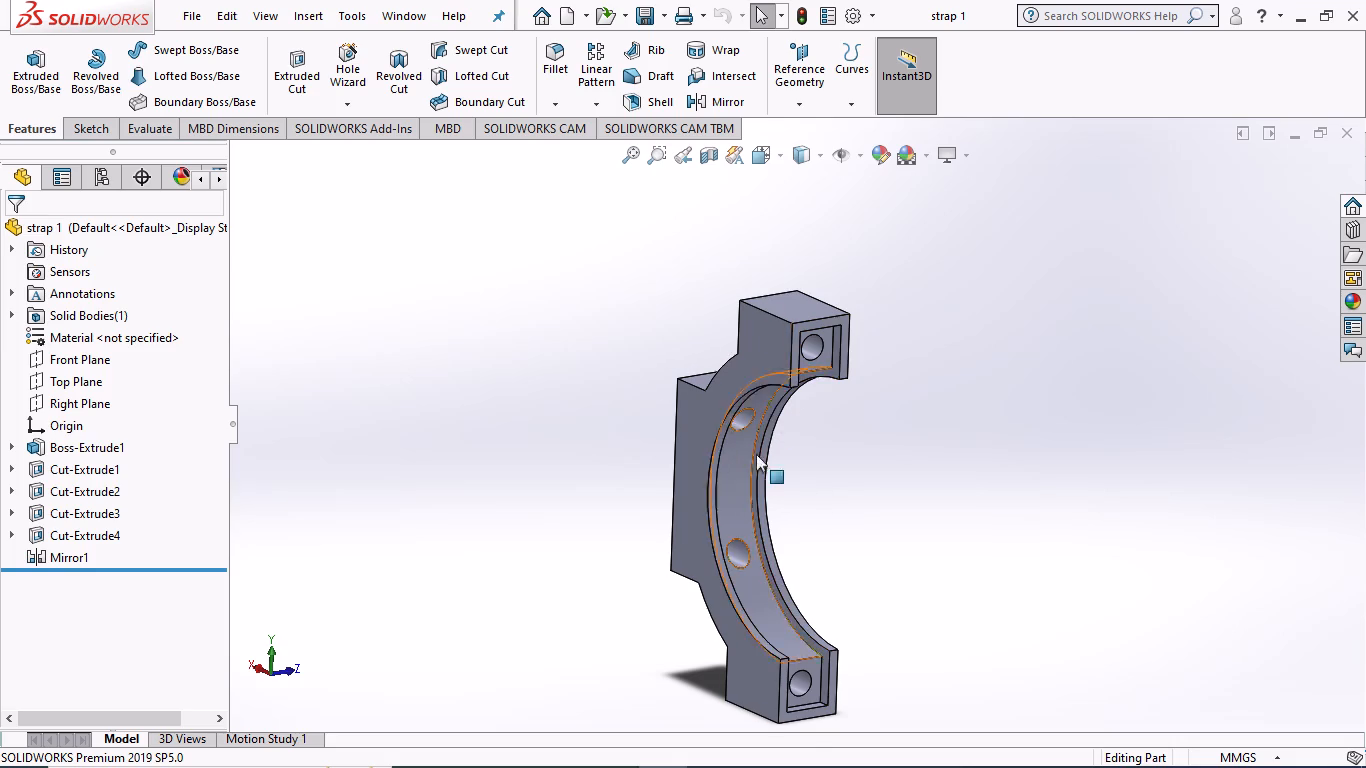
pyautogui.scroll(-2, 763, 460)
pyautogui.scroll(4, 770, 490)
pyautogui.scroll(-3, 864, 589)
pyautogui.scroll(-2, 724, 658)
pyautogui.scroll(2, 667, 615)
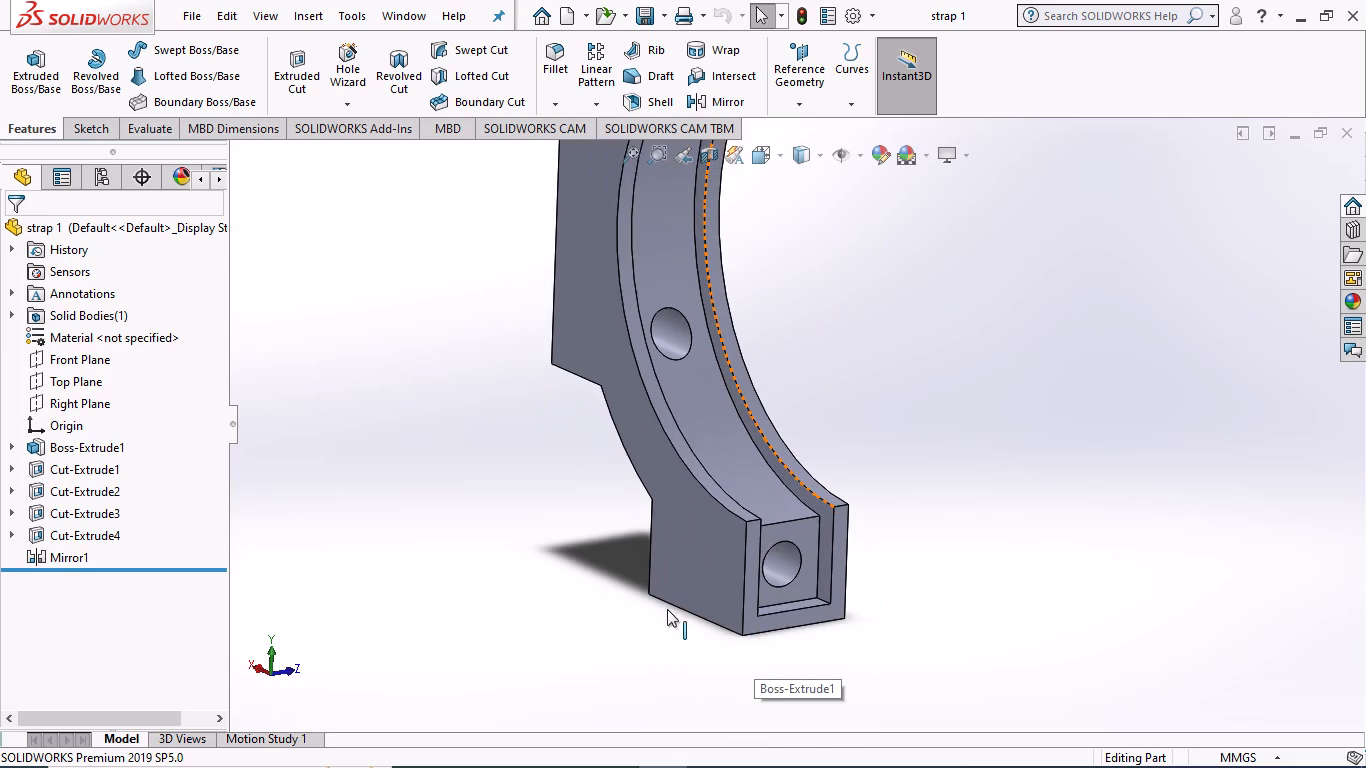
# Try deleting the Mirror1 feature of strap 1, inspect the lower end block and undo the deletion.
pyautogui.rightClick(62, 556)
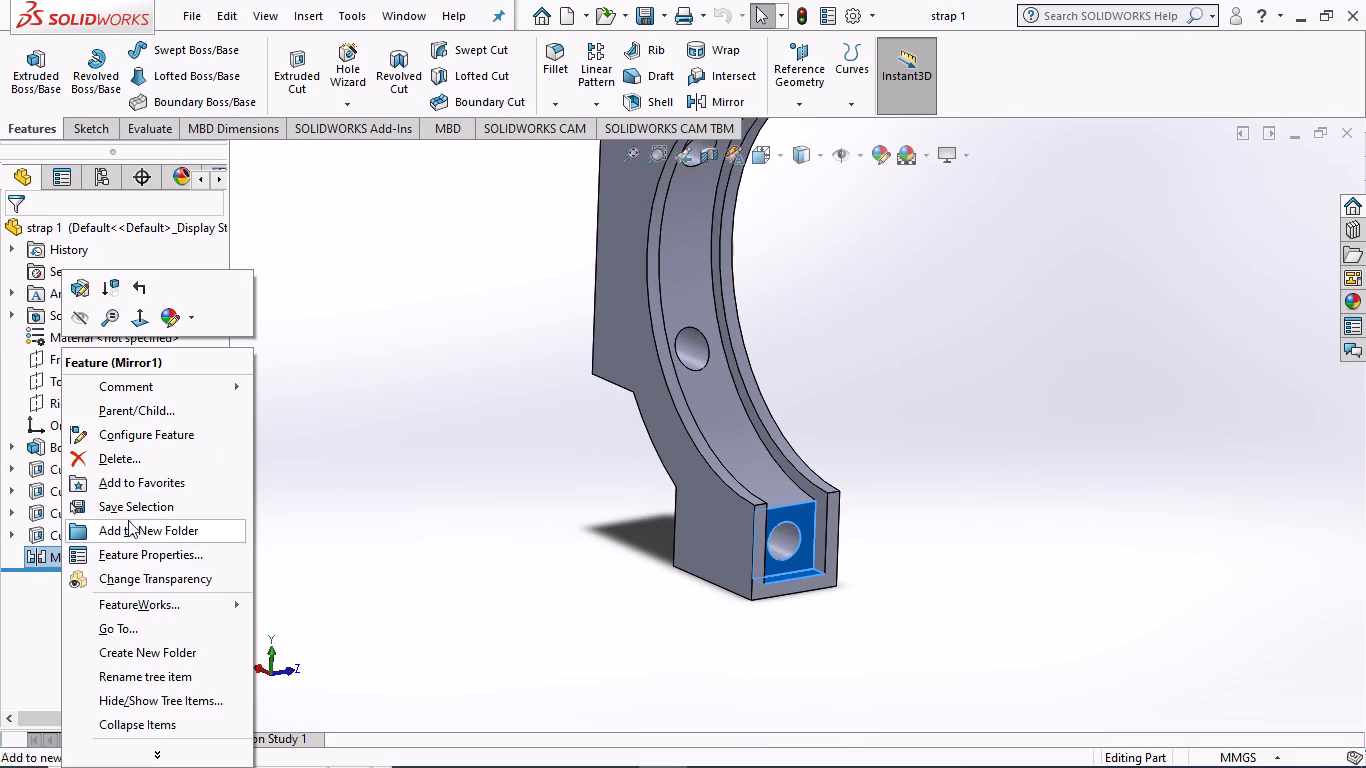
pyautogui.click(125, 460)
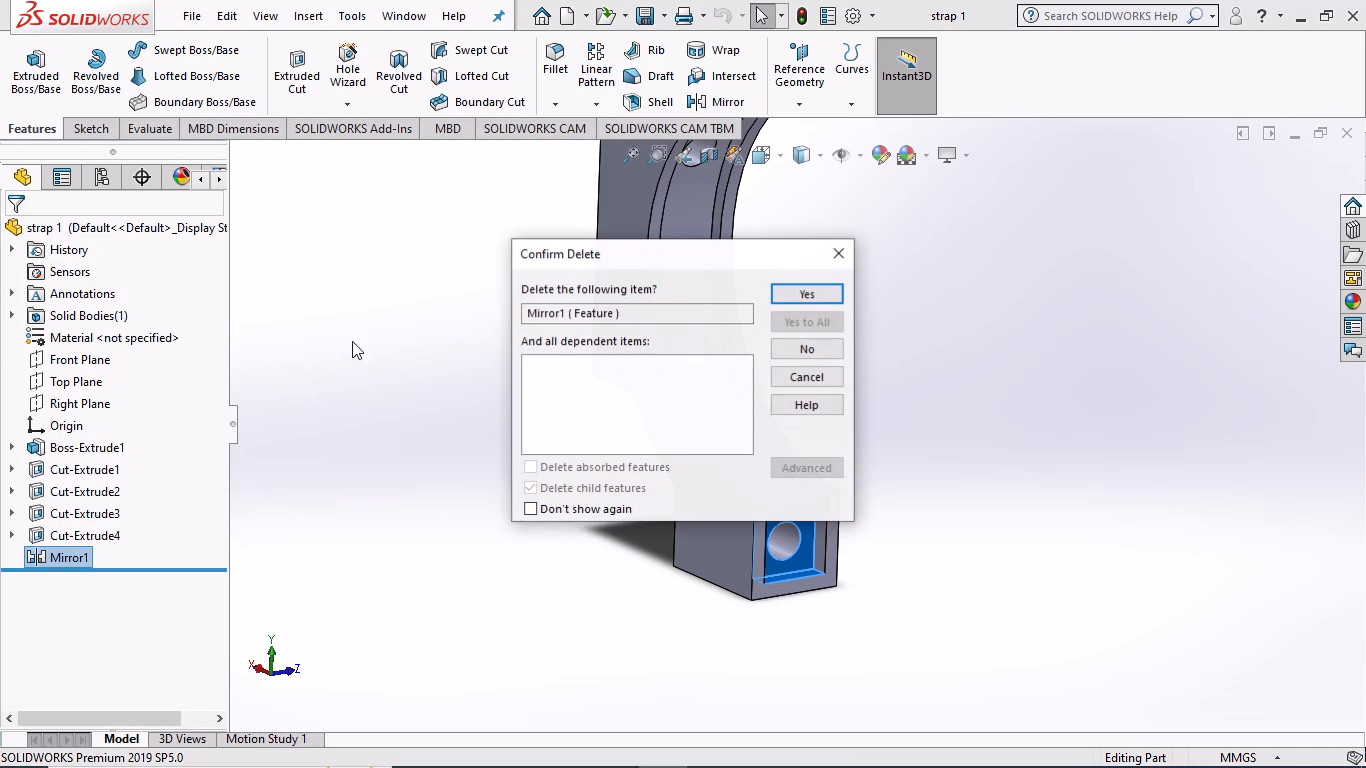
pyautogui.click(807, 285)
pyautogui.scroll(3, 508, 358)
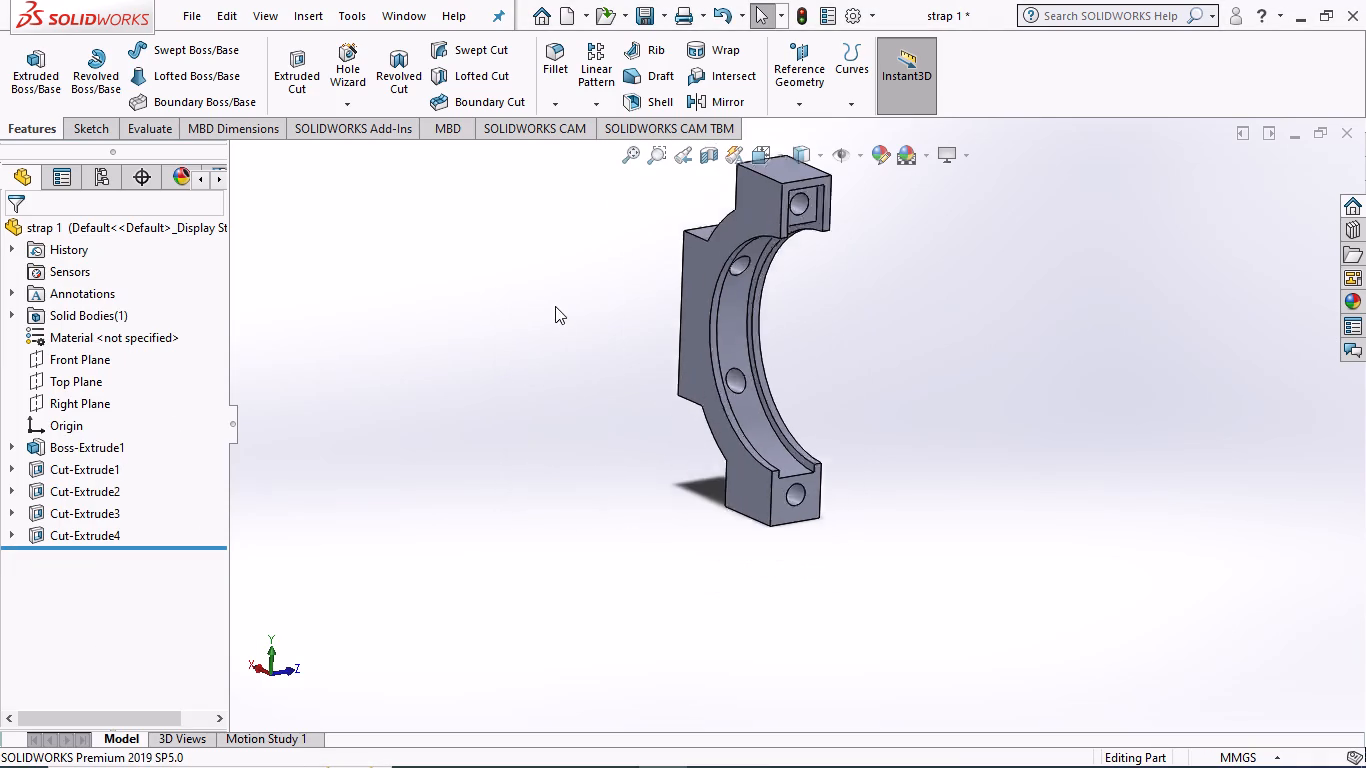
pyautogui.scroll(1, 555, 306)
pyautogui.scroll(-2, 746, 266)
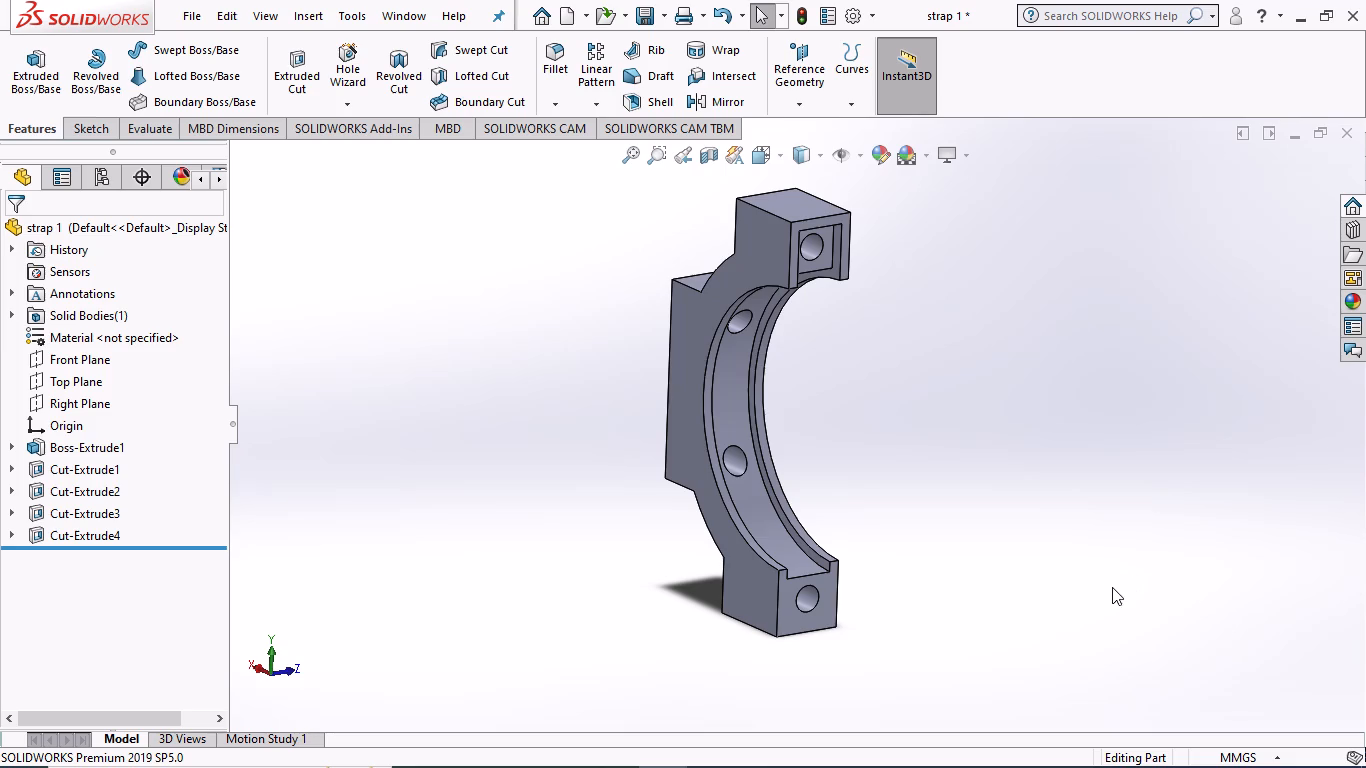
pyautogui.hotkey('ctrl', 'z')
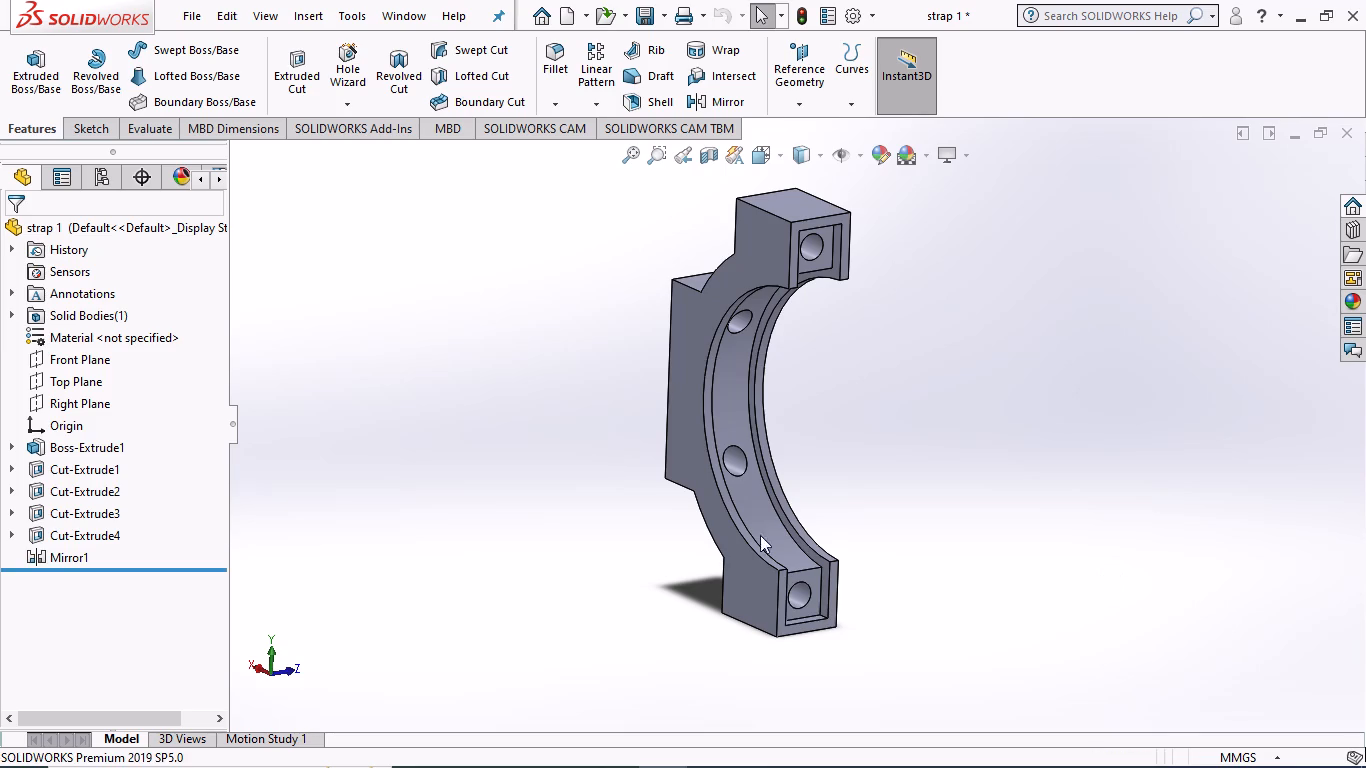
# Close strap 1 without saving the changes and open the strap 2 part from the recent documents.
pyautogui.click(1348, 130)
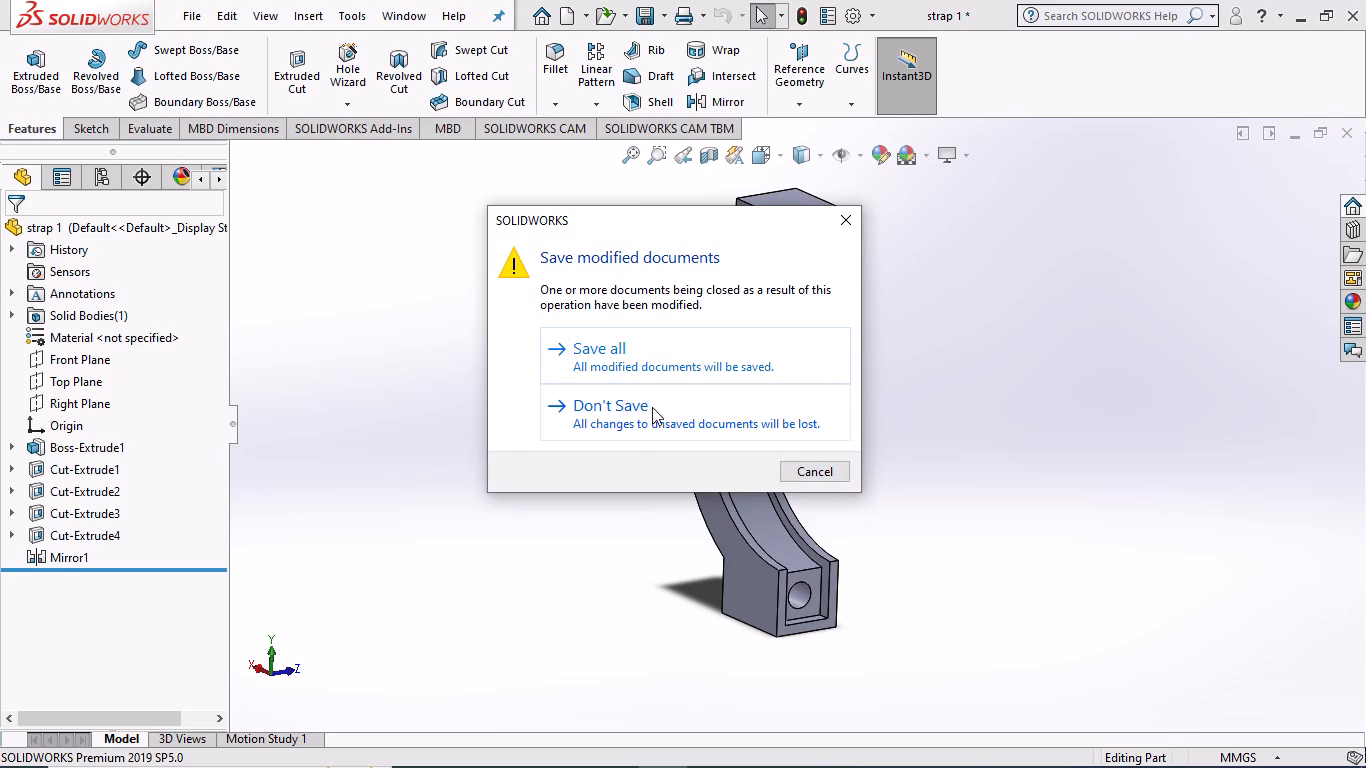
pyautogui.click(747, 420)
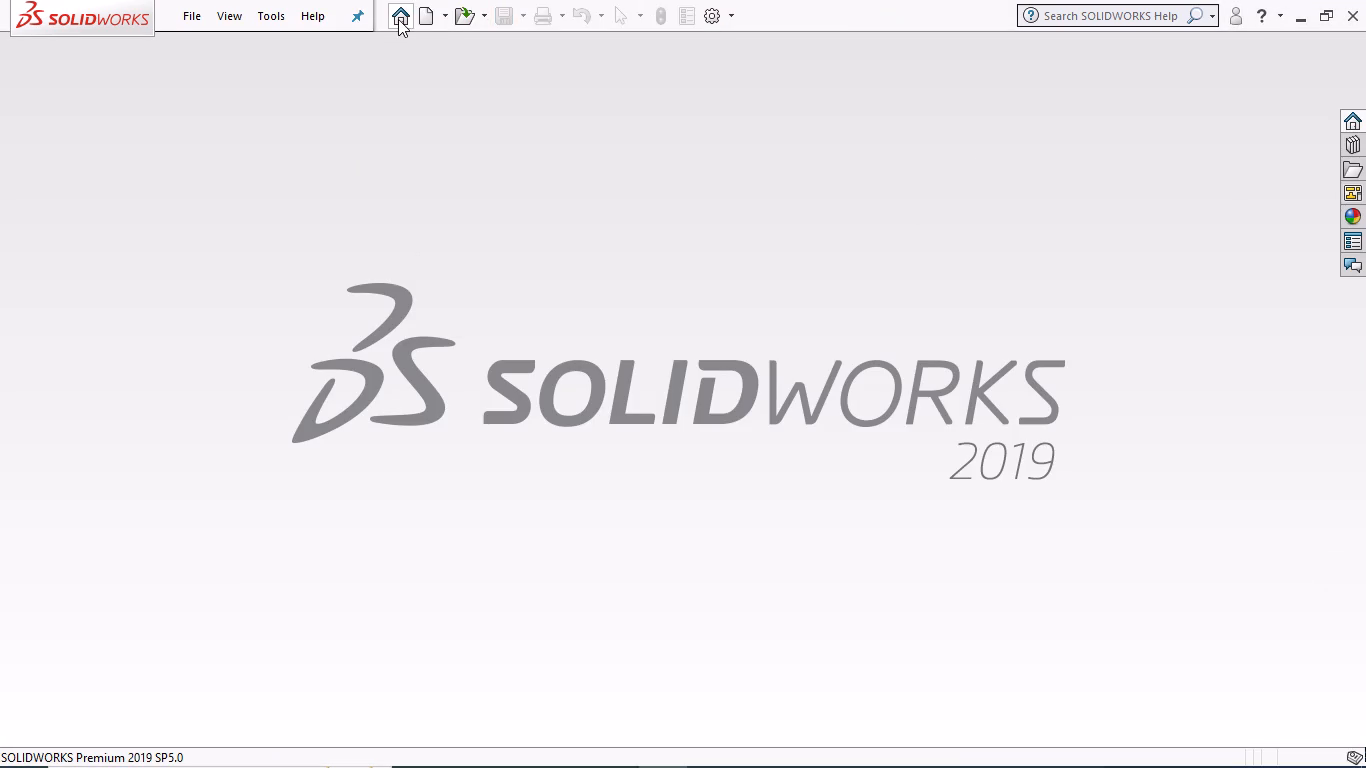
pyautogui.click(398, 19)
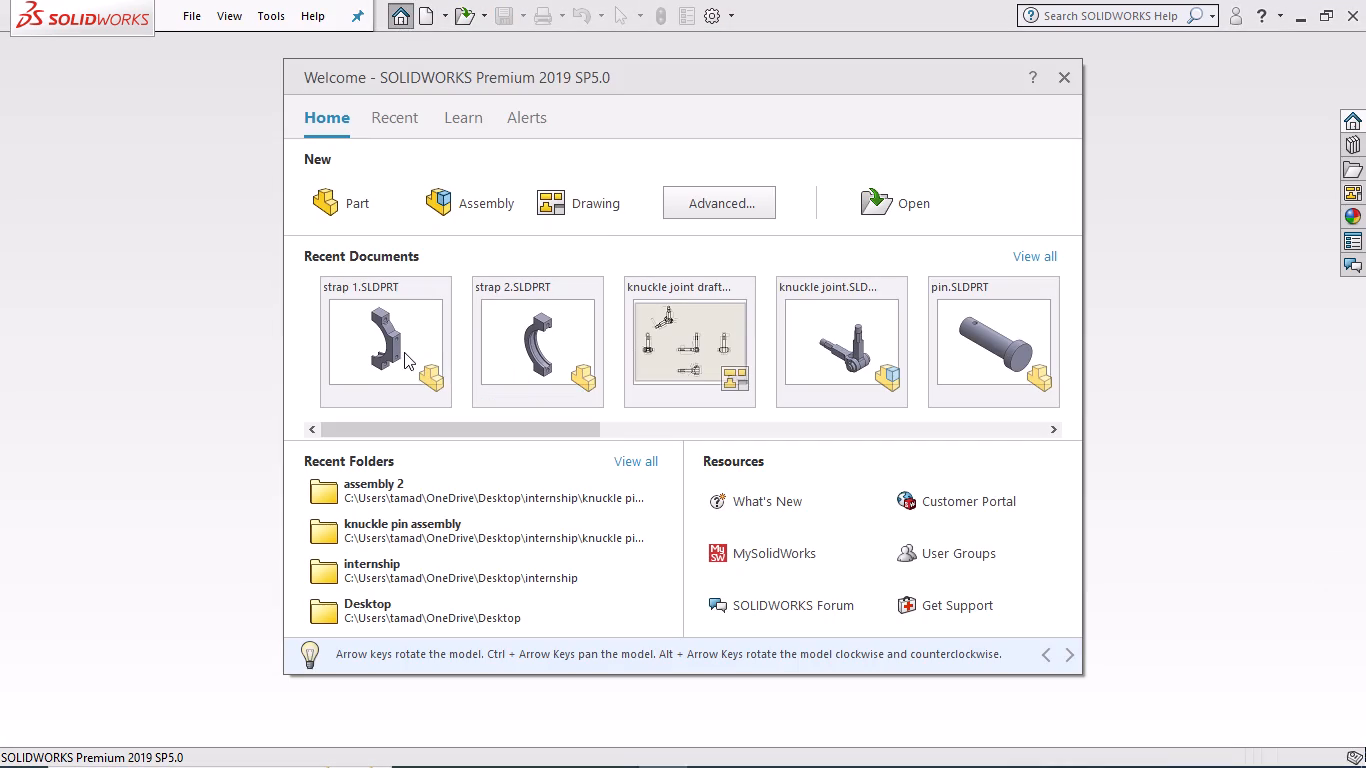
pyautogui.click(522, 326)
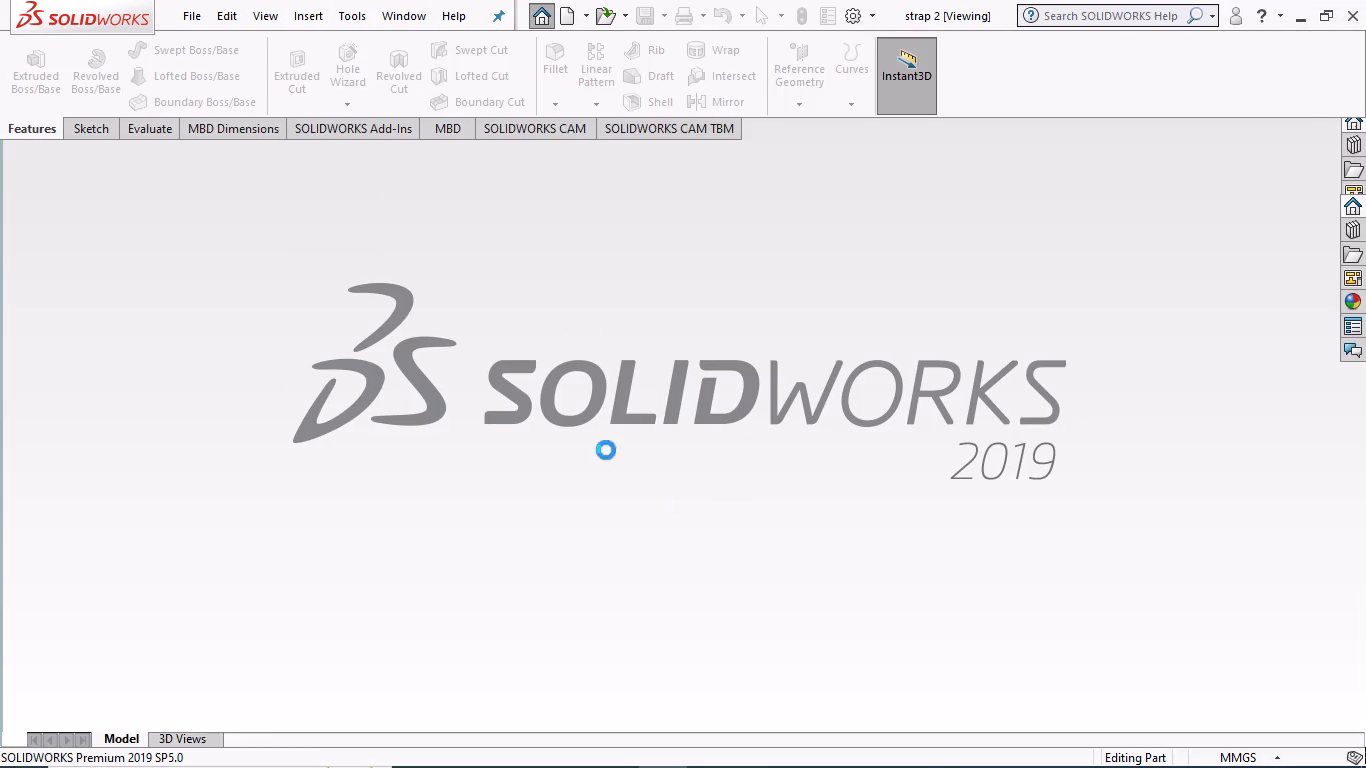
# Open a new sketch on the Right Plane of strap 2 and set the view to Right.
pyautogui.moveTo(892, 561); pyautogui.dragTo(757, 521, button='middle')
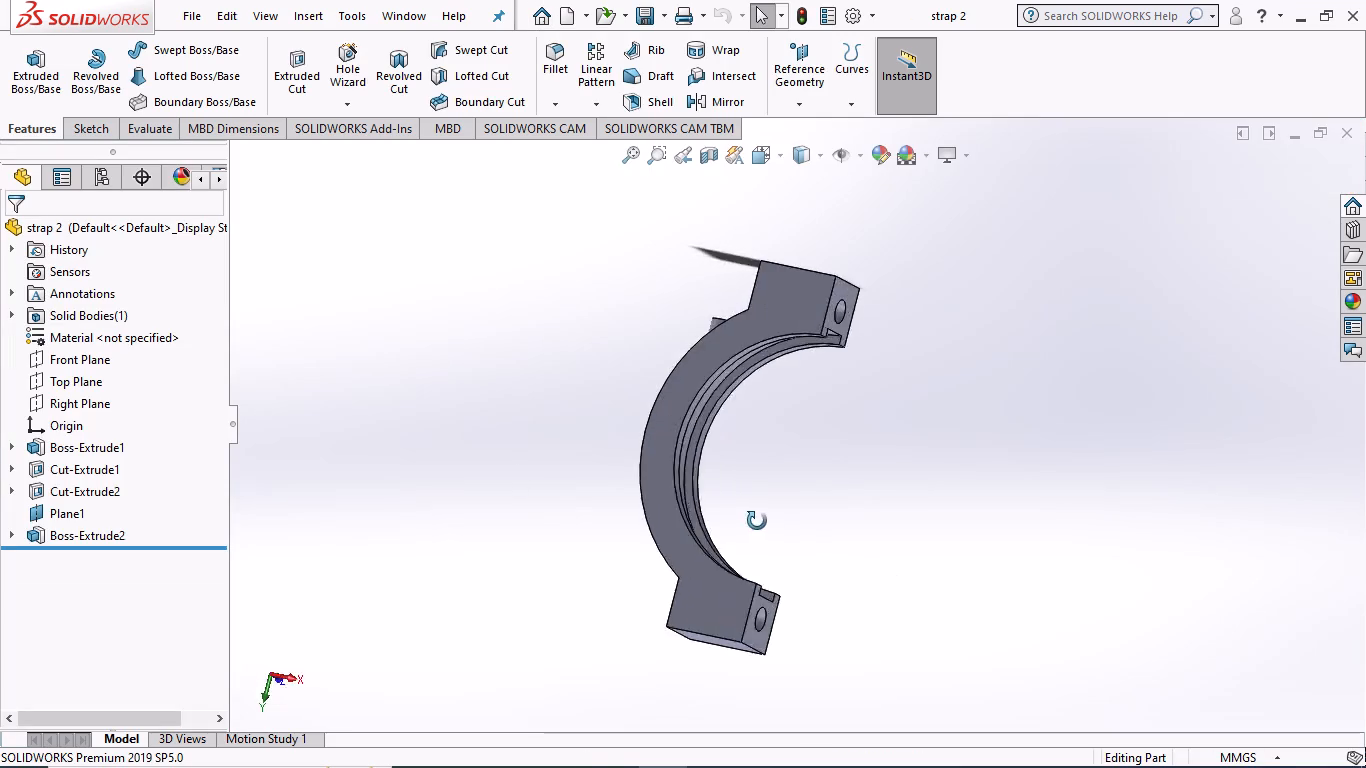
pyautogui.moveTo(757, 521); pyautogui.dragTo(653, 516, button='middle')
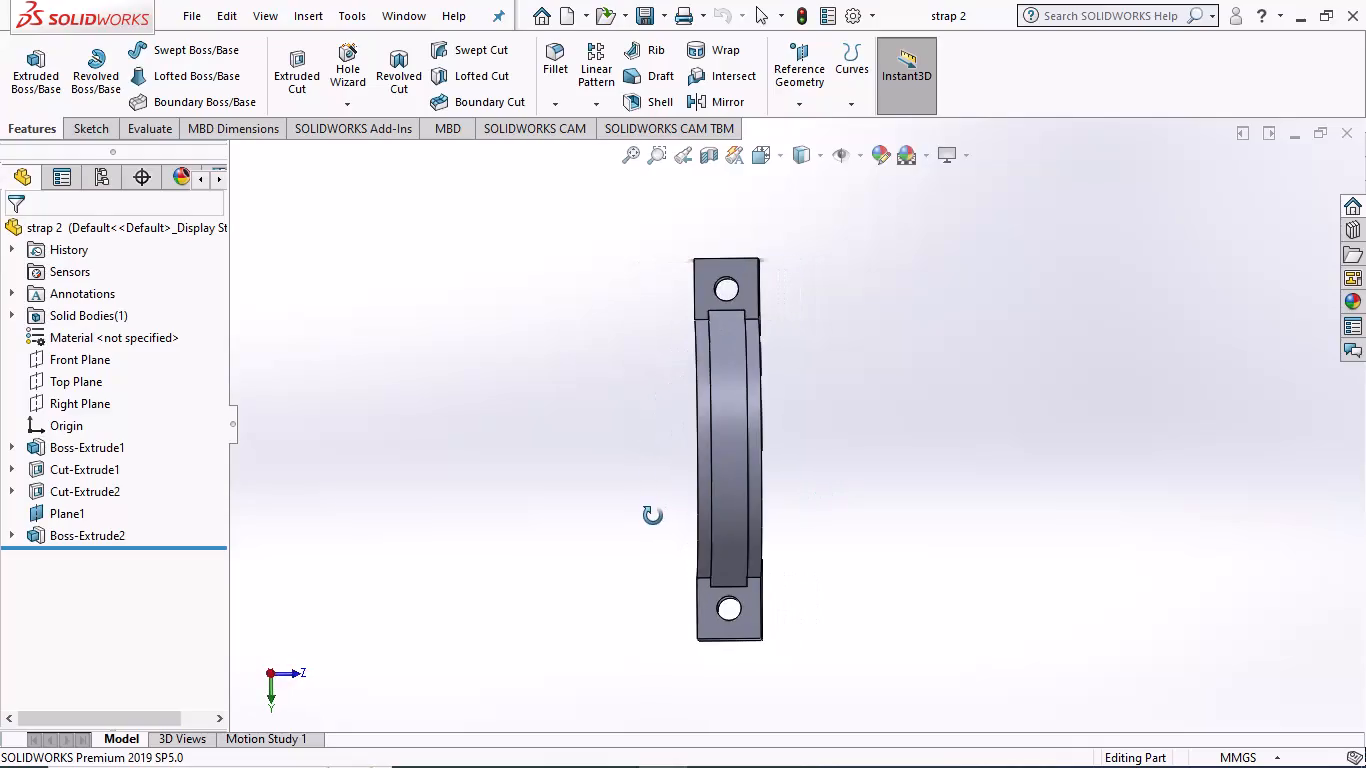
pyautogui.moveTo(653, 516); pyautogui.dragTo(689, 512, button='middle')
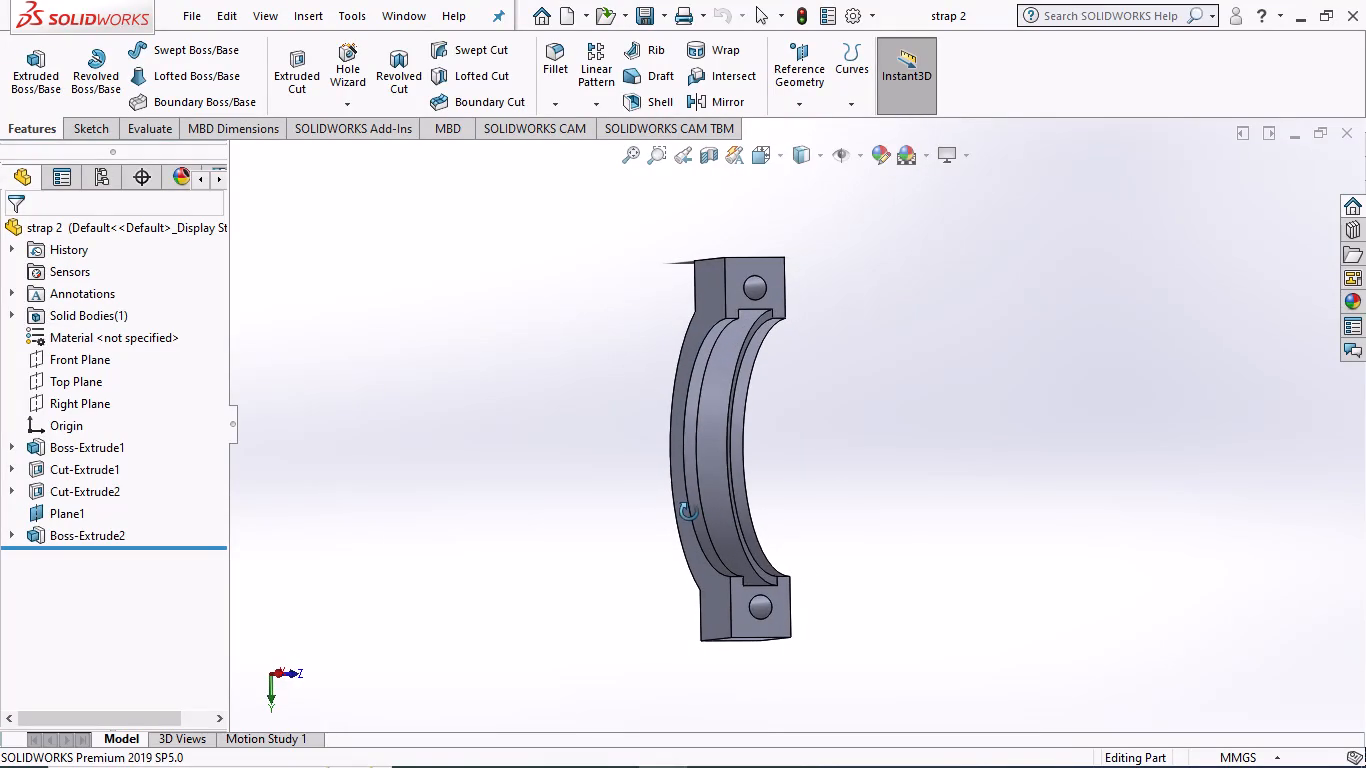
pyautogui.moveTo(689, 512); pyautogui.dragTo(734, 511, button='middle')
pyautogui.moveTo(1010, 569); pyautogui.dragTo(914, 581, button='middle')
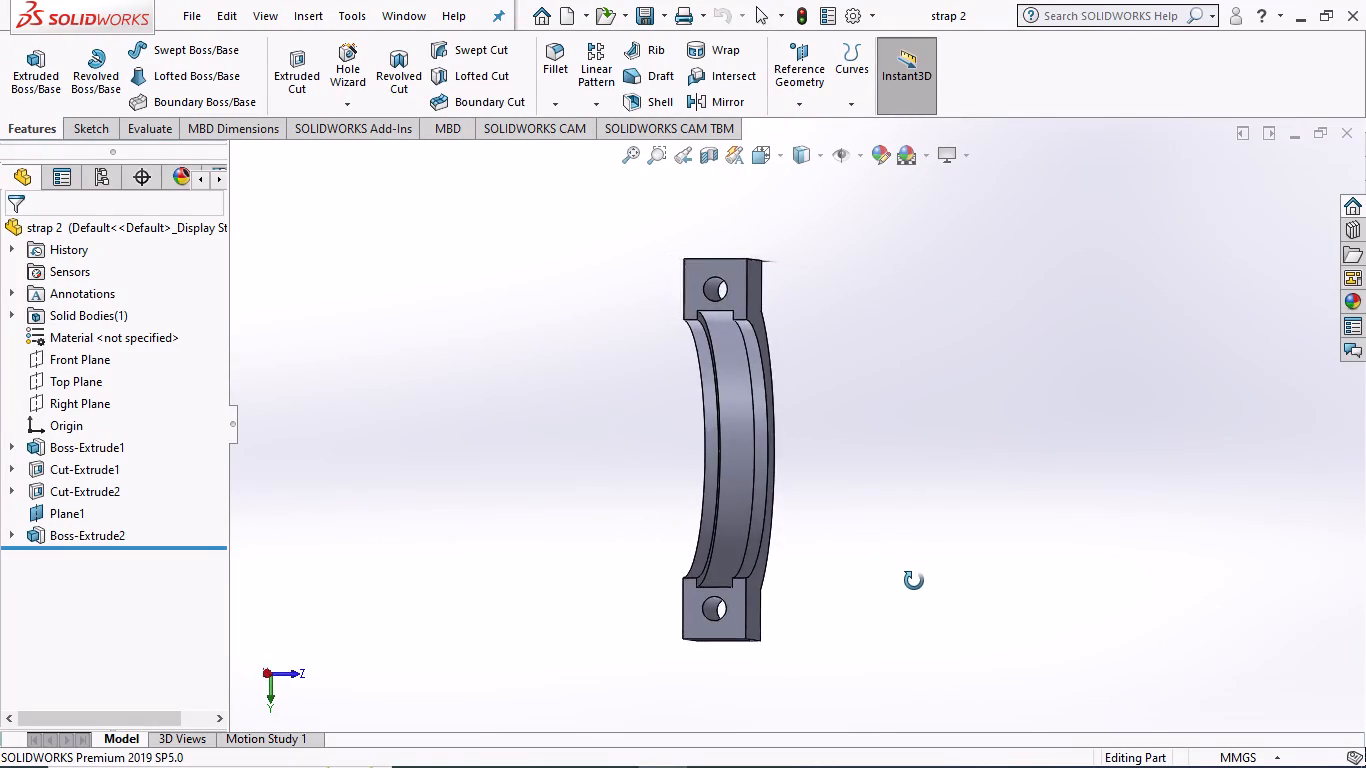
pyautogui.moveTo(914, 581); pyautogui.dragTo(932, 602, button='middle')
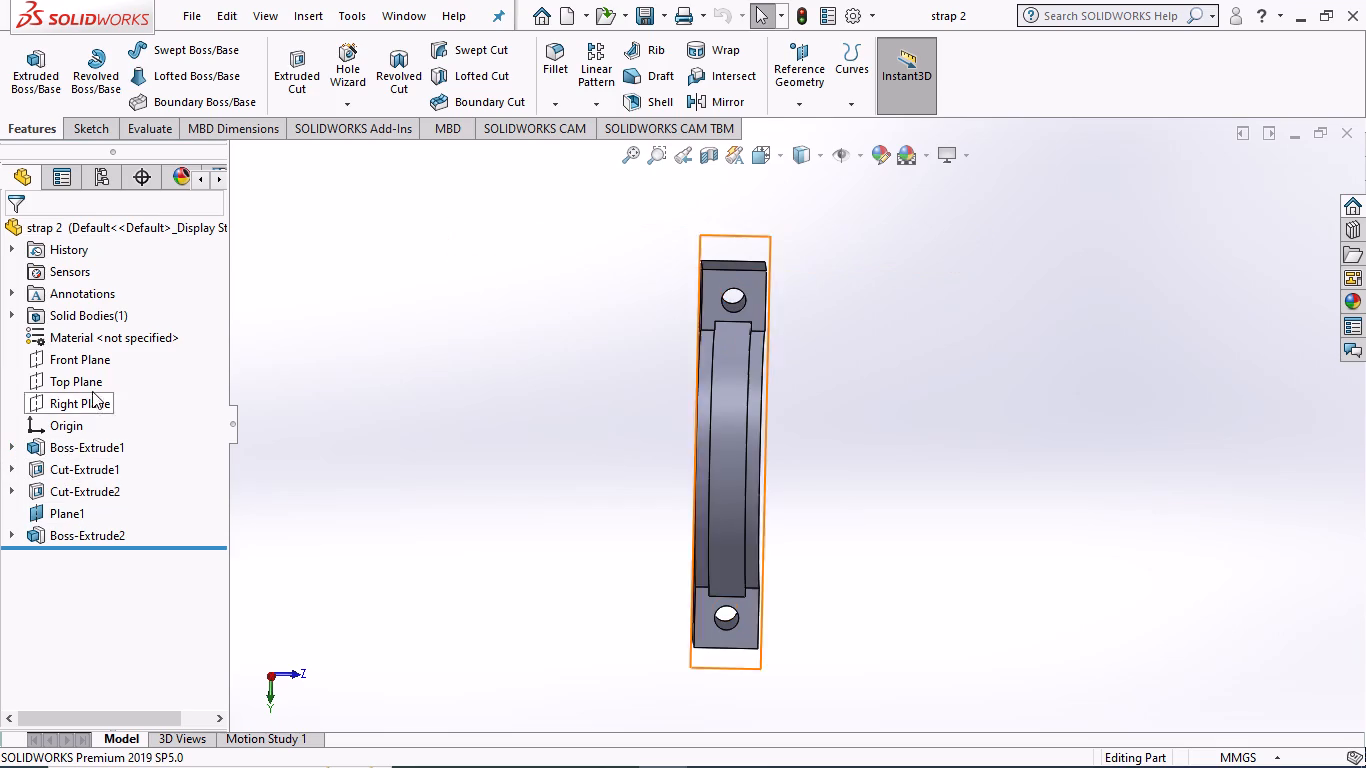
pyautogui.click(91, 408)
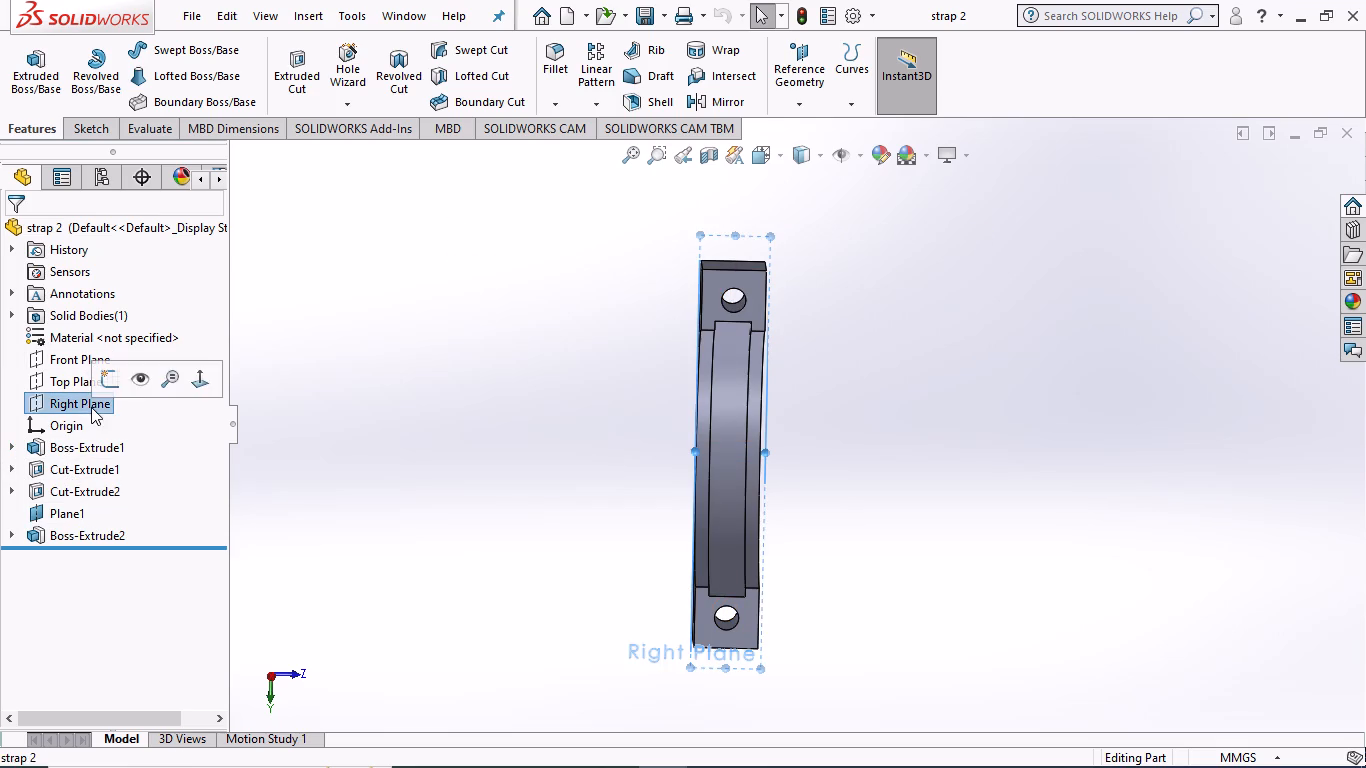
pyautogui.click(108, 375)
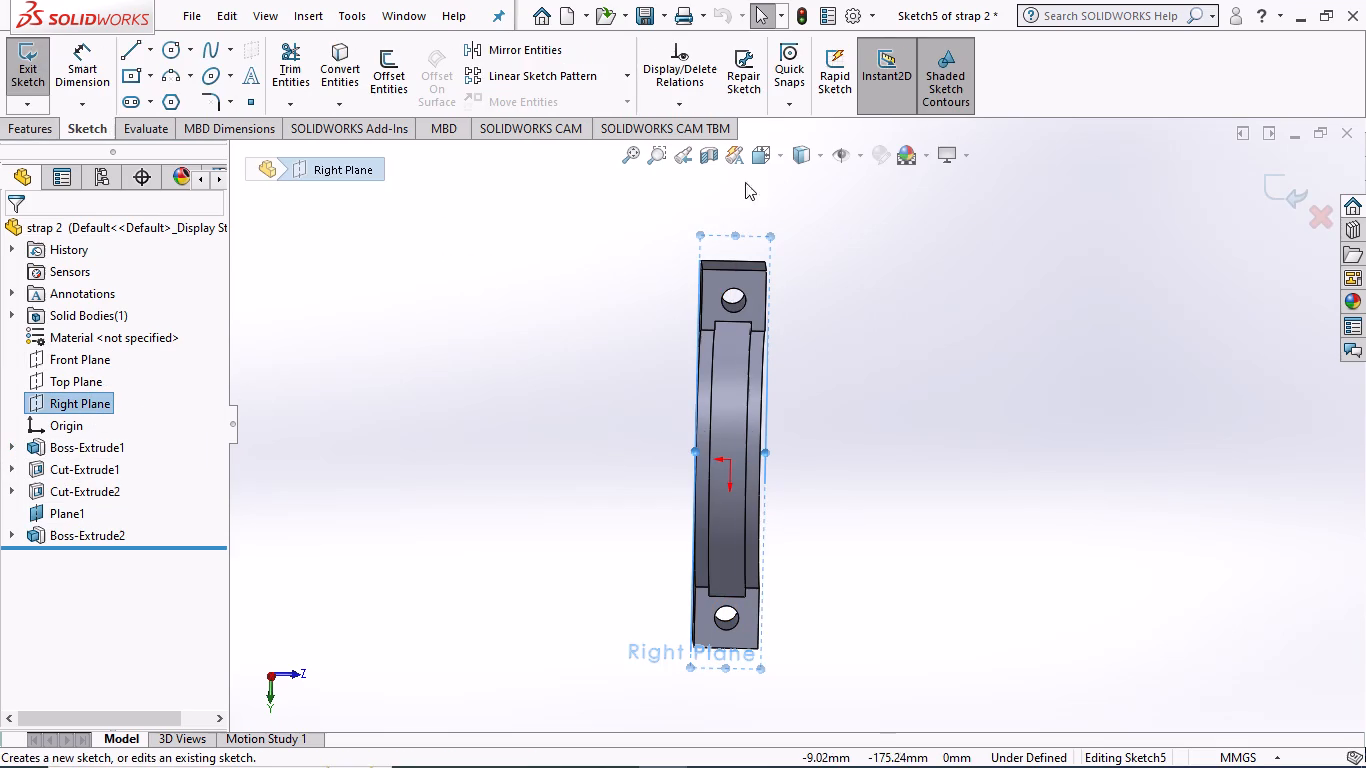
pyautogui.click(758, 161)
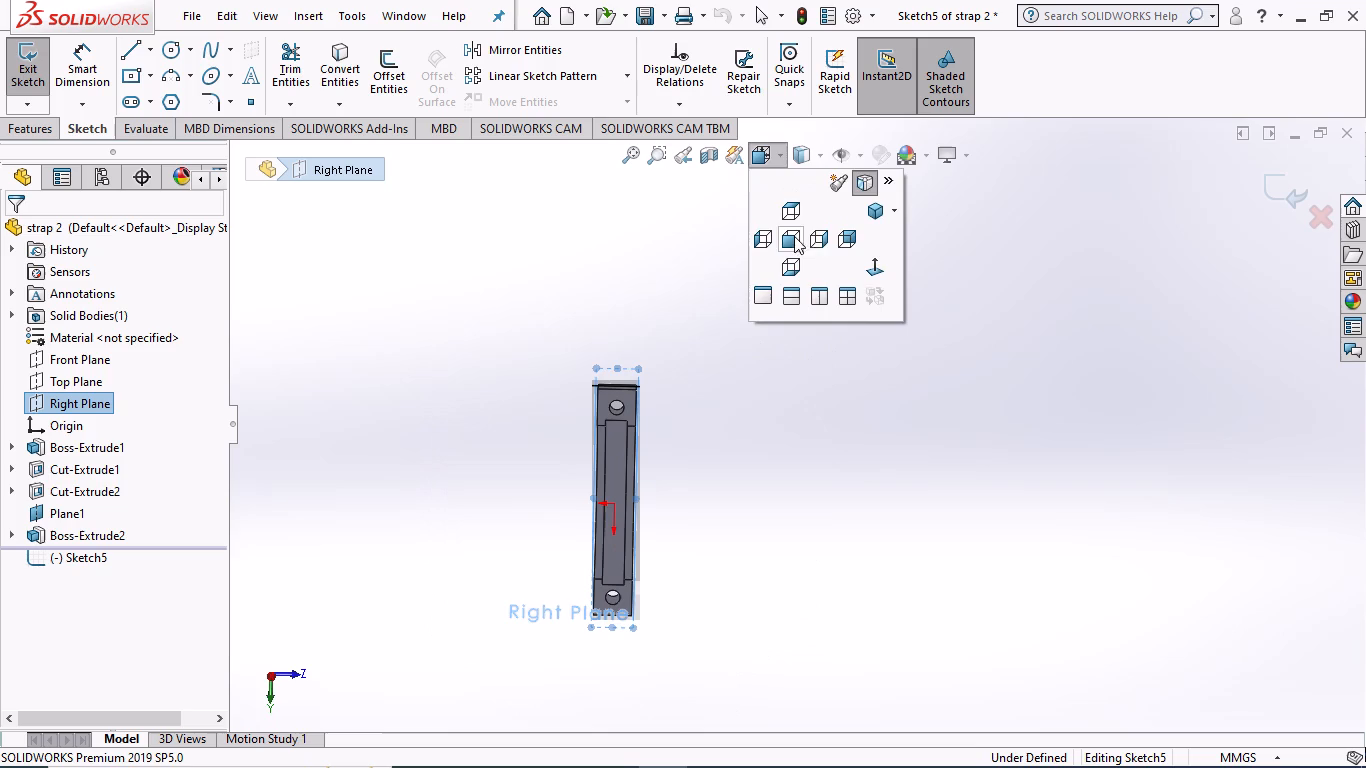
pyautogui.click(821, 236)
pyautogui.scroll(-2, 791, 290)
pyautogui.scroll(2, 792, 290)
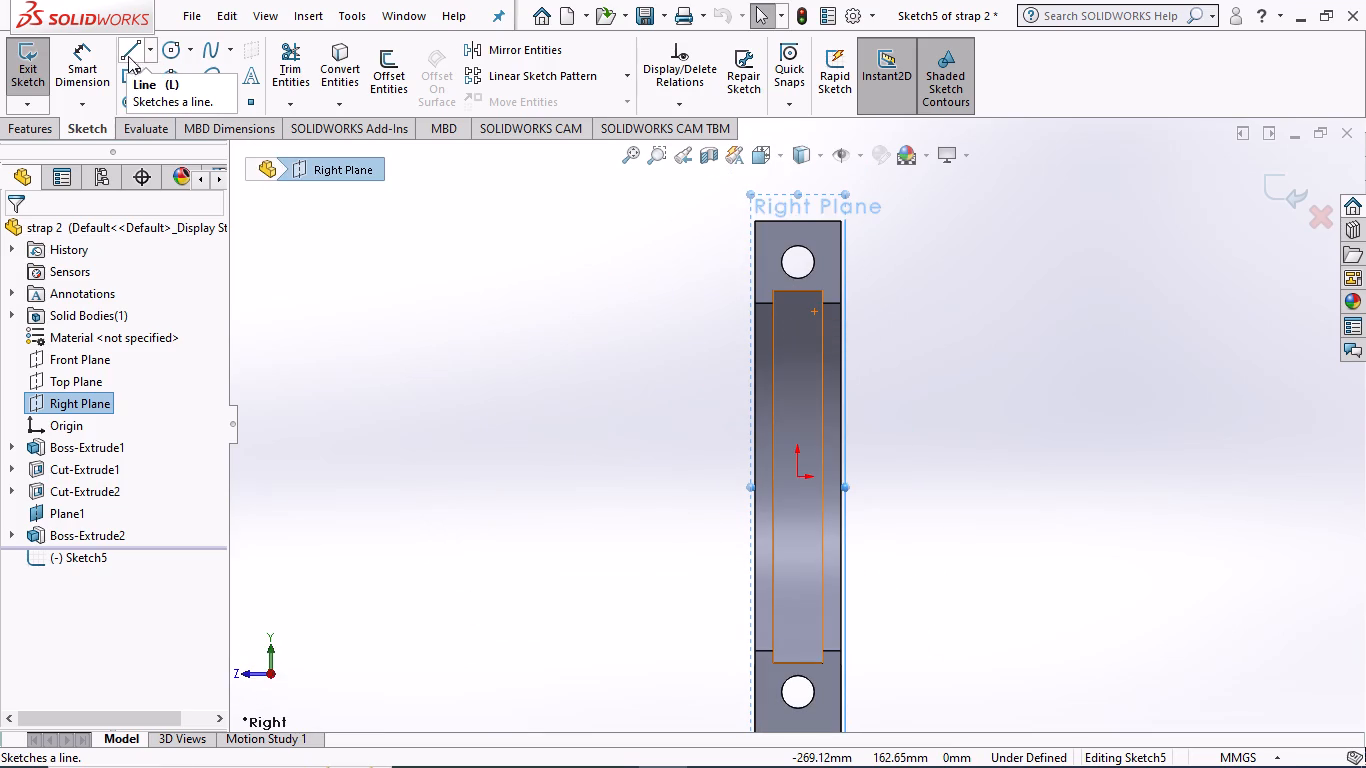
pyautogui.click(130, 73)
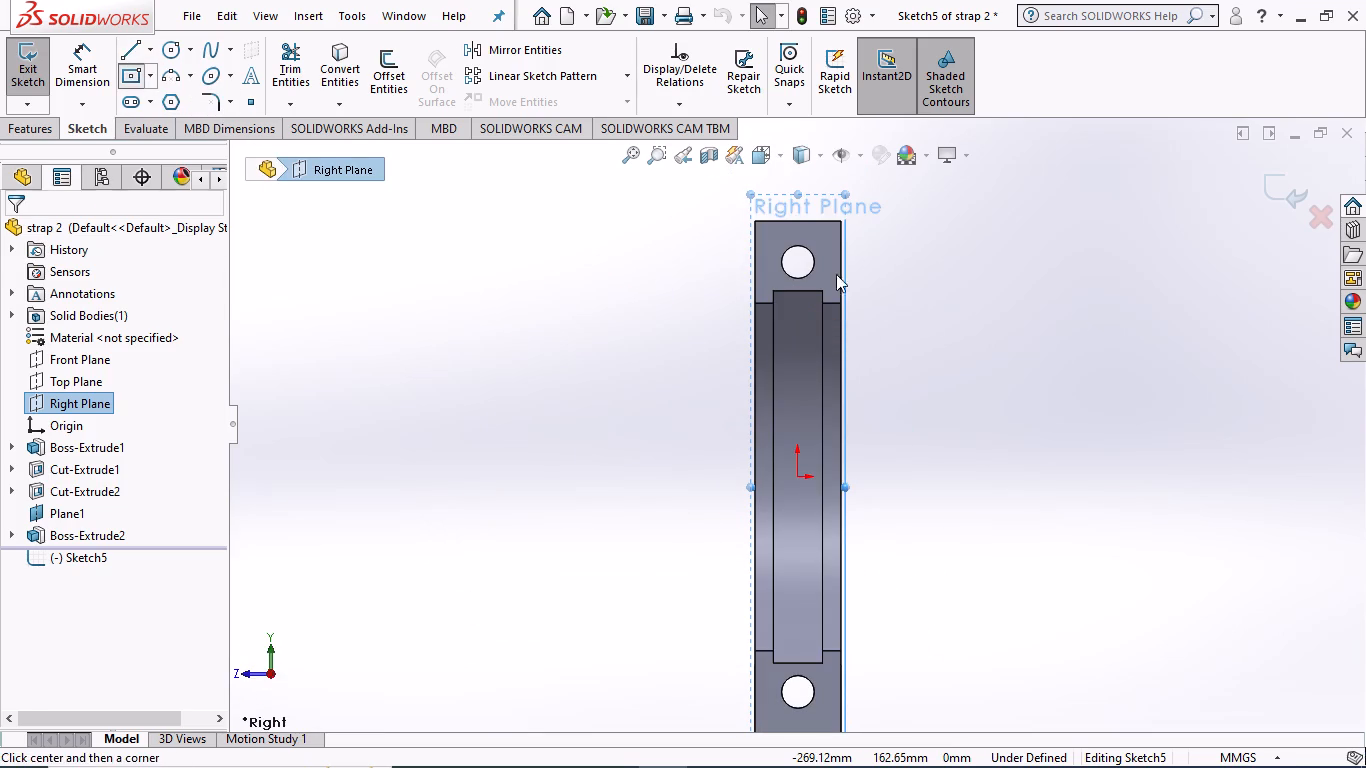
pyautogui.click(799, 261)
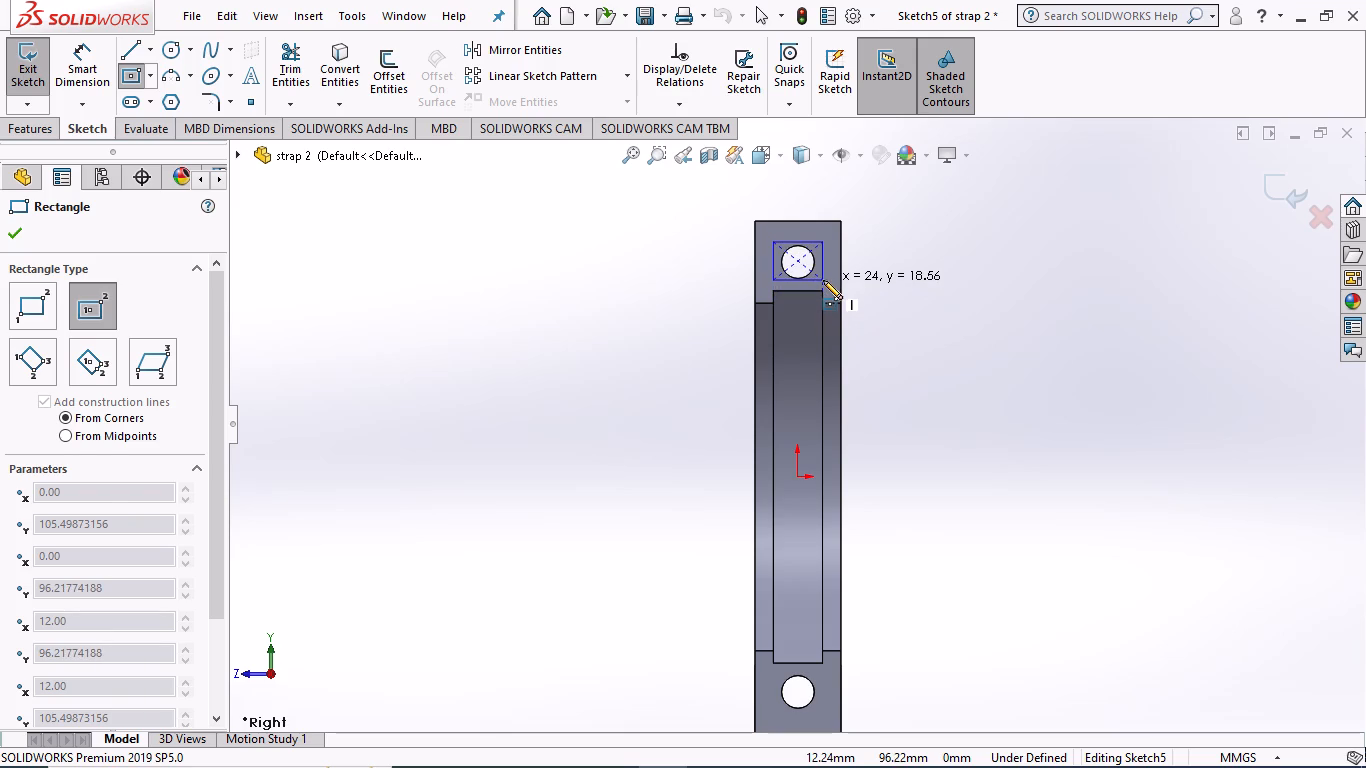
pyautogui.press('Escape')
# Sketch an open three-sided line outline around the upper hole, with two vertical sides aligned to the groove edges and a 24 mm top line.
pyautogui.click(127, 53)
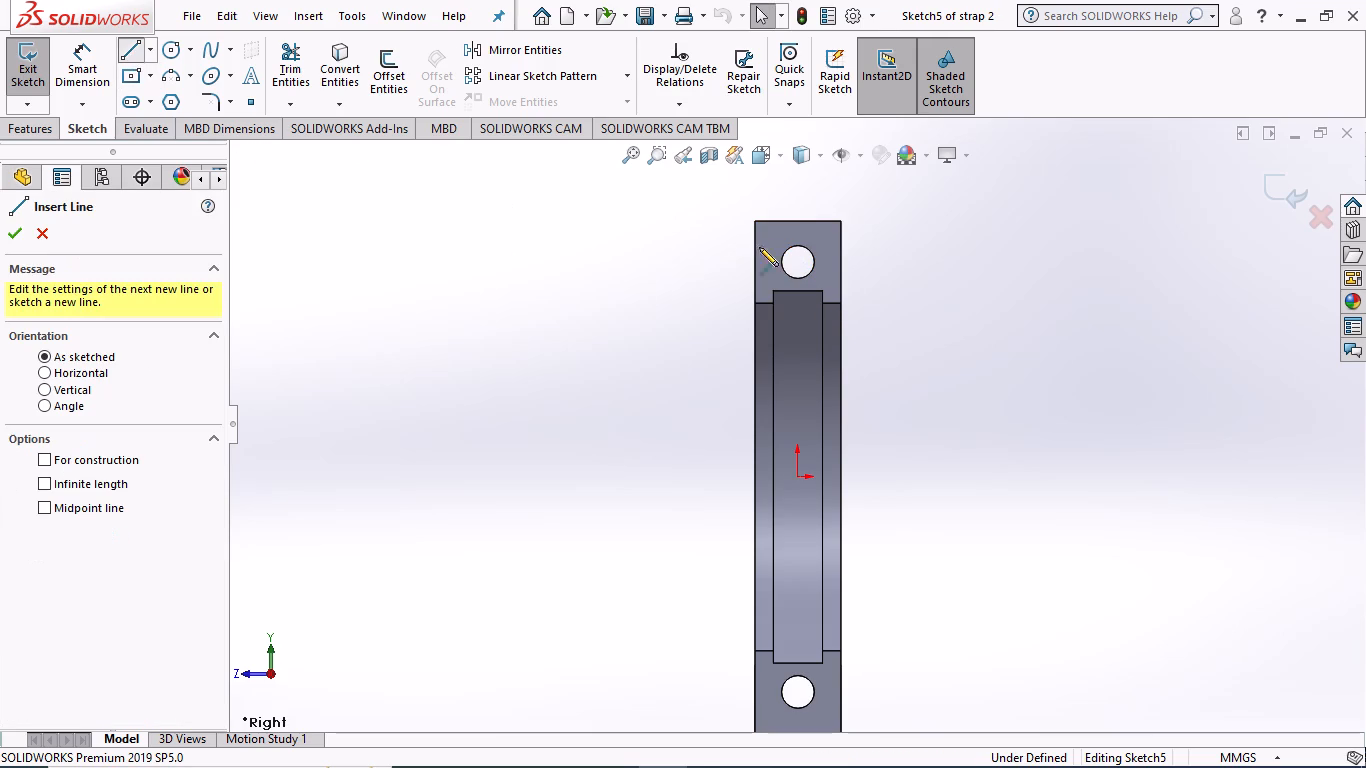
pyautogui.click(773, 303)
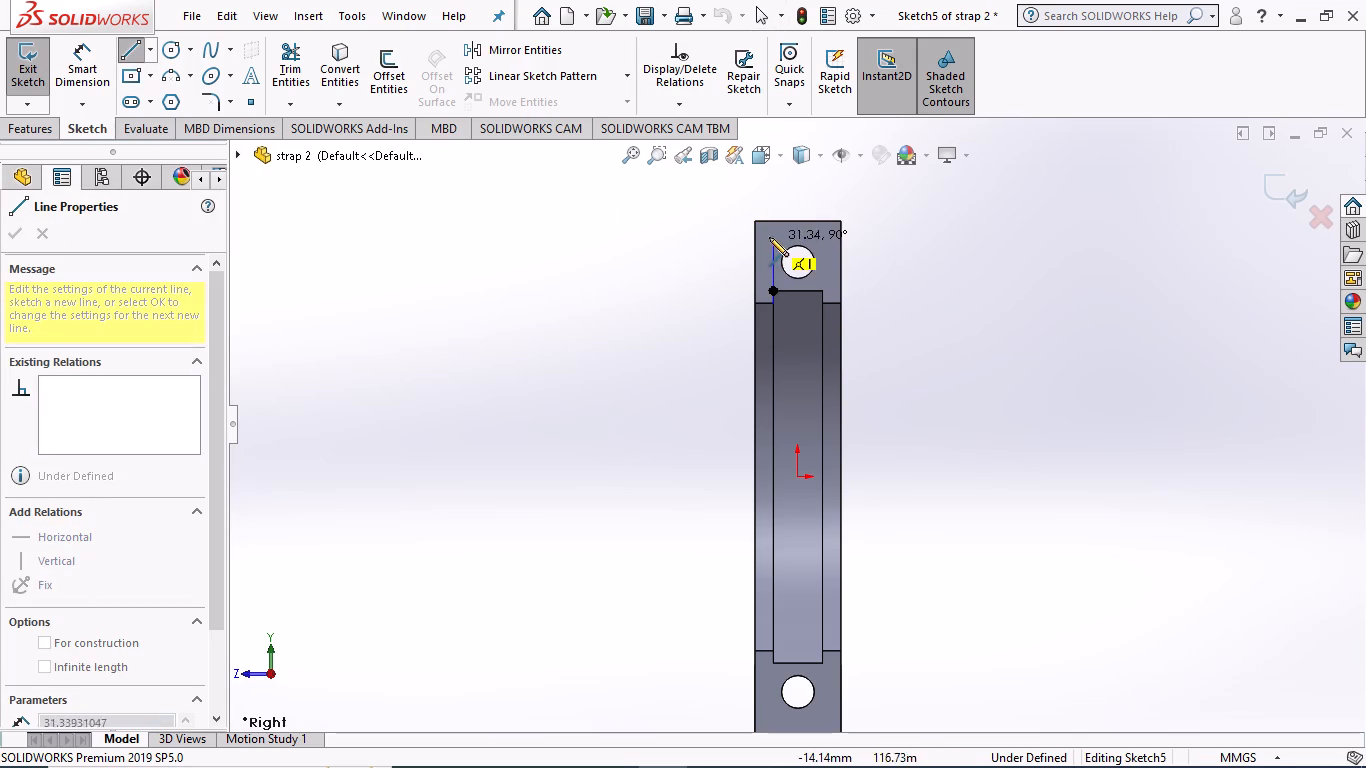
pyautogui.click(770, 235)
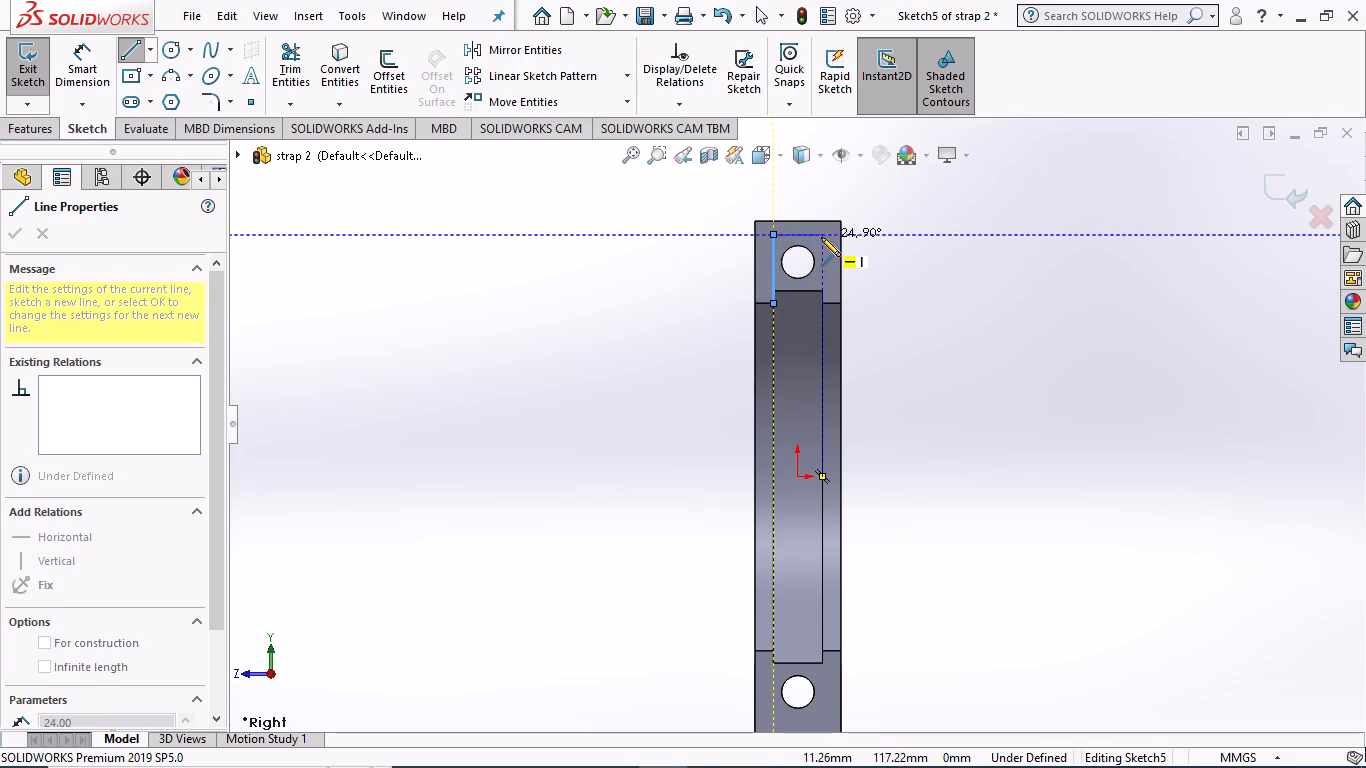
pyautogui.click(821, 237)
pyautogui.click(821, 301)
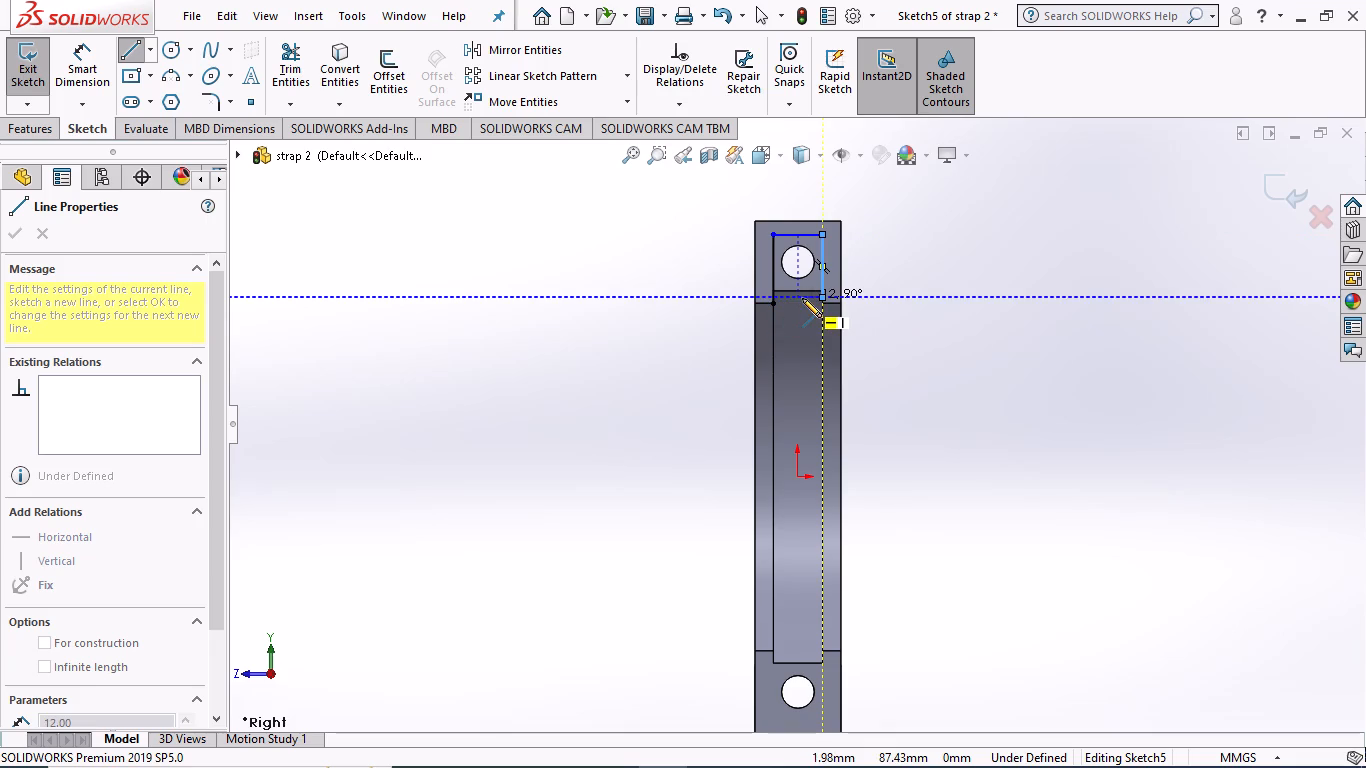
pyautogui.press('Escape')
pyautogui.scroll(-1, 839, 303)
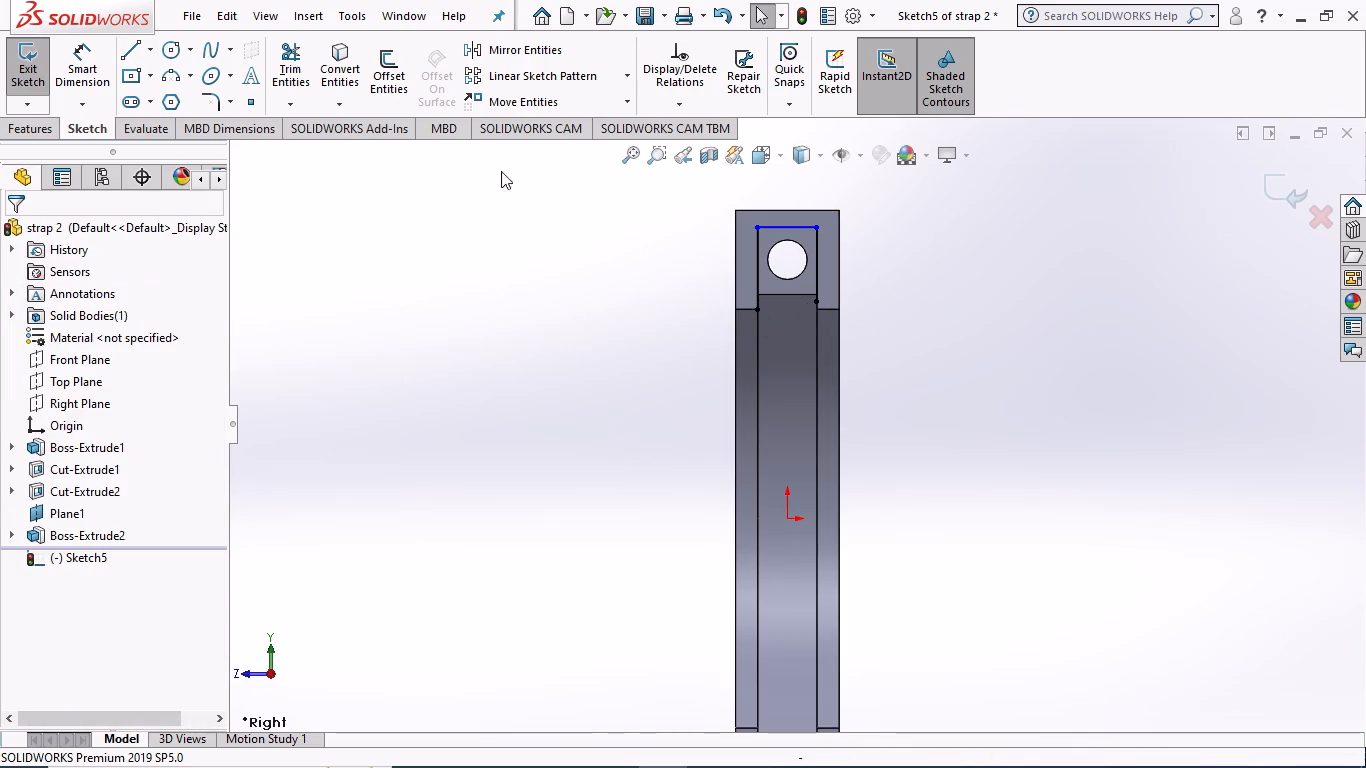
# Undo the last vertical line, redraw it about 33.3 mm down to the block's lower edge, and close the outline with a 24 mm bottom line.
pyautogui.hotkey('ctrl', 'z')
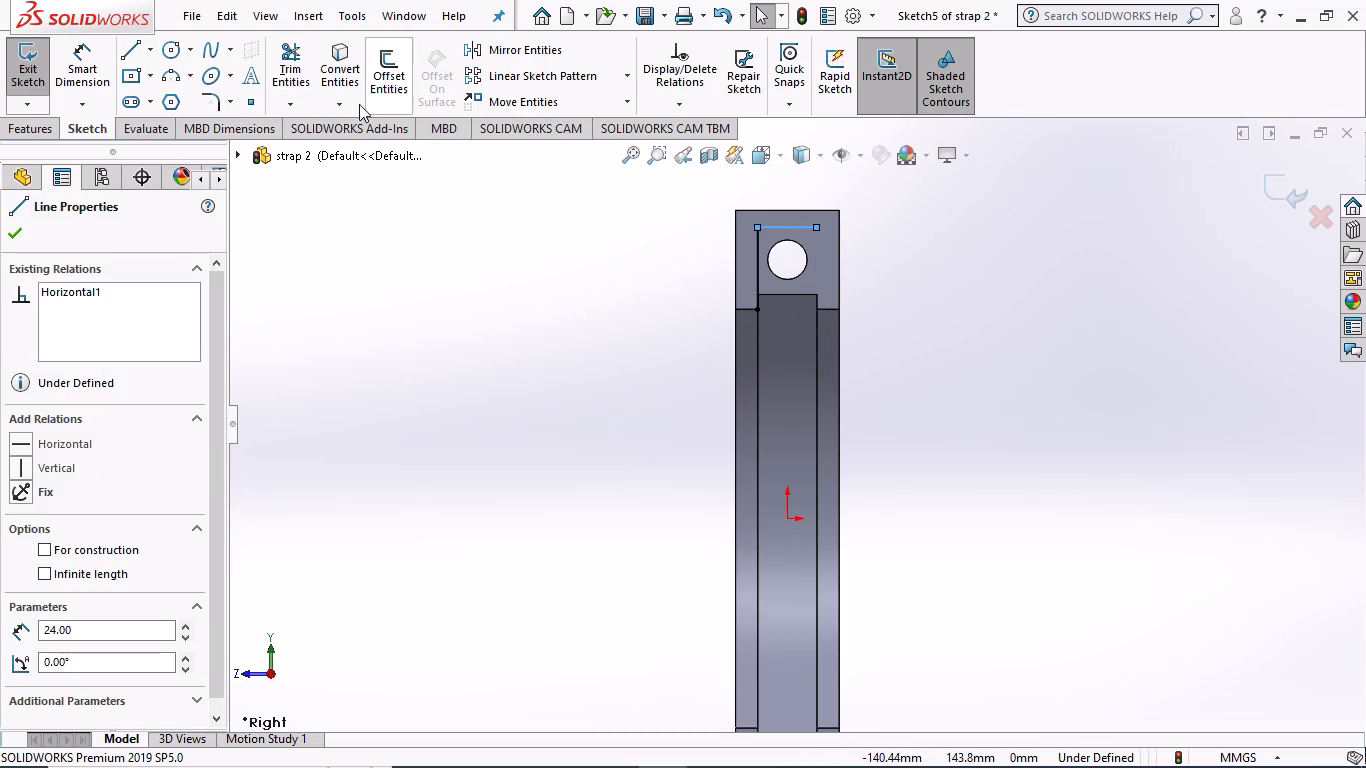
pyautogui.click(132, 50)
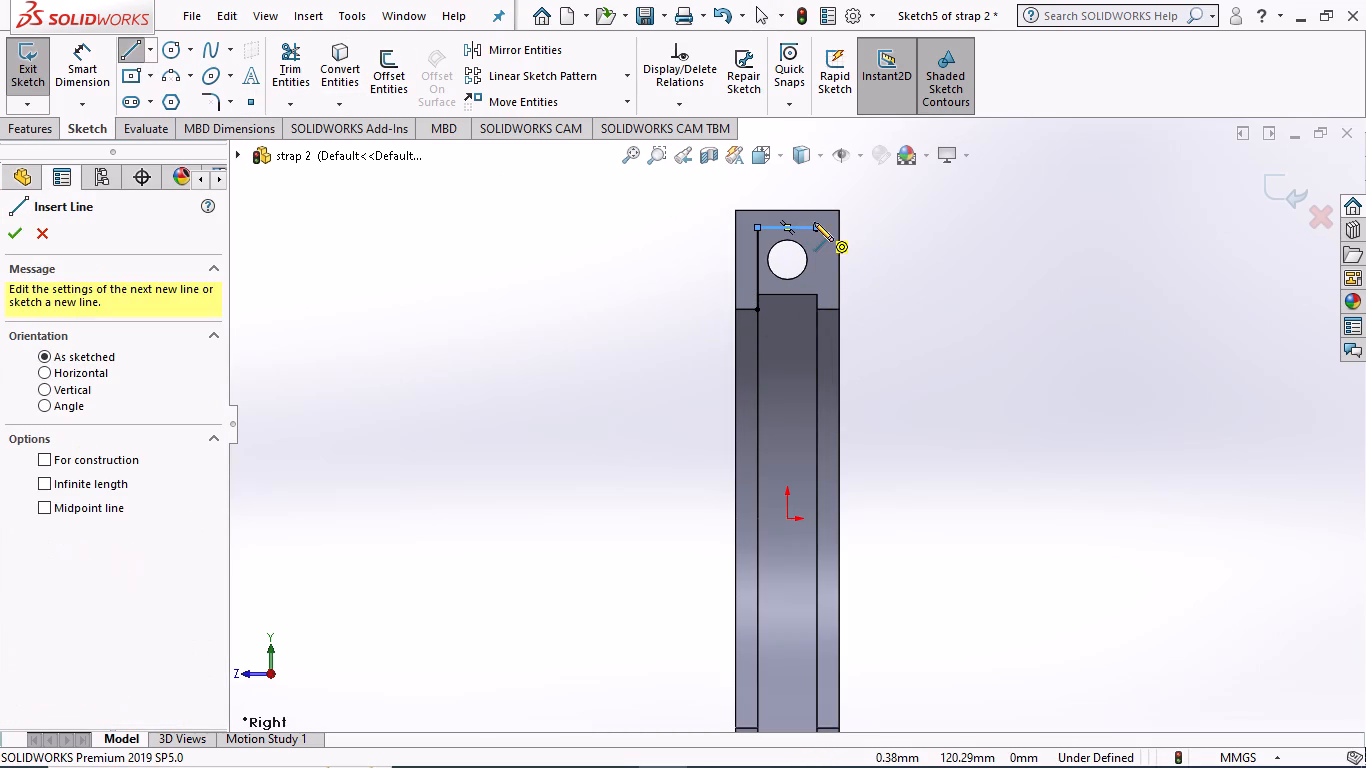
pyautogui.click(815, 229)
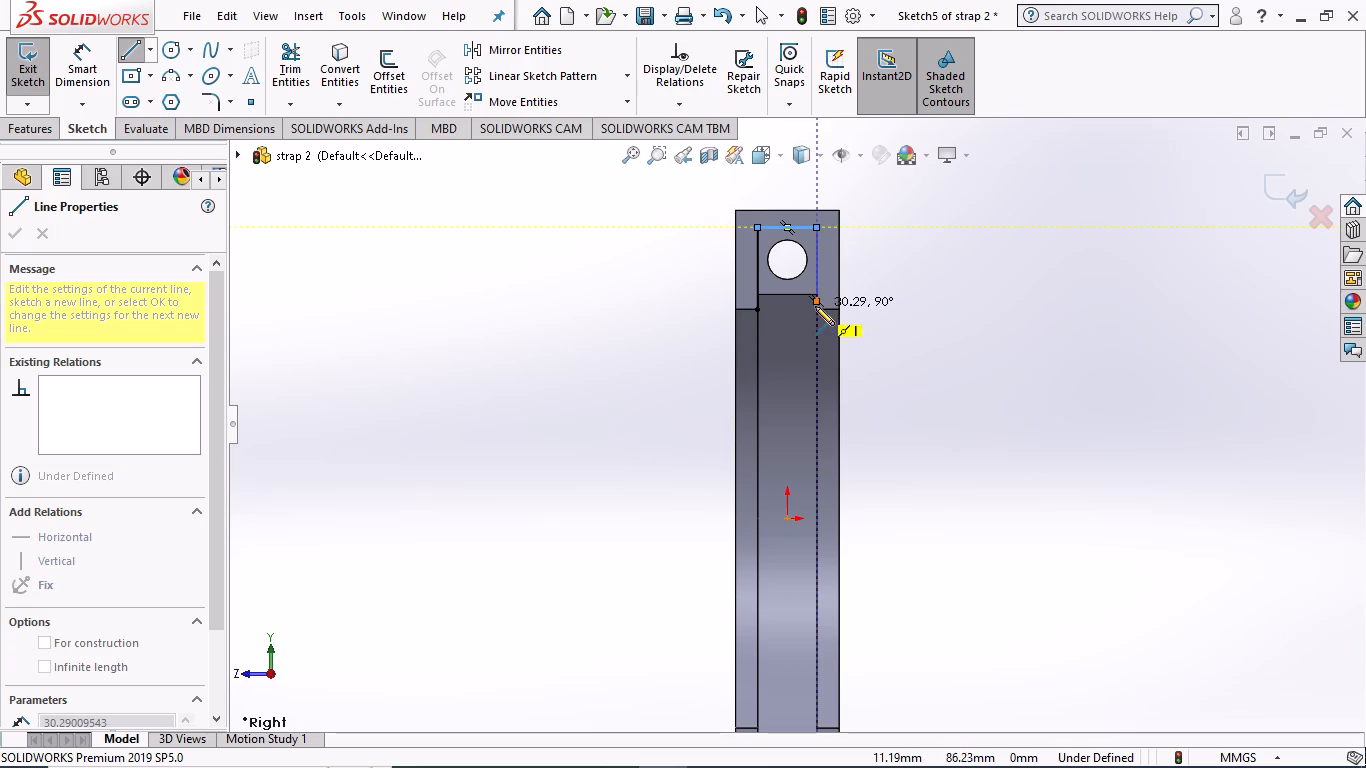
pyautogui.click(817, 310)
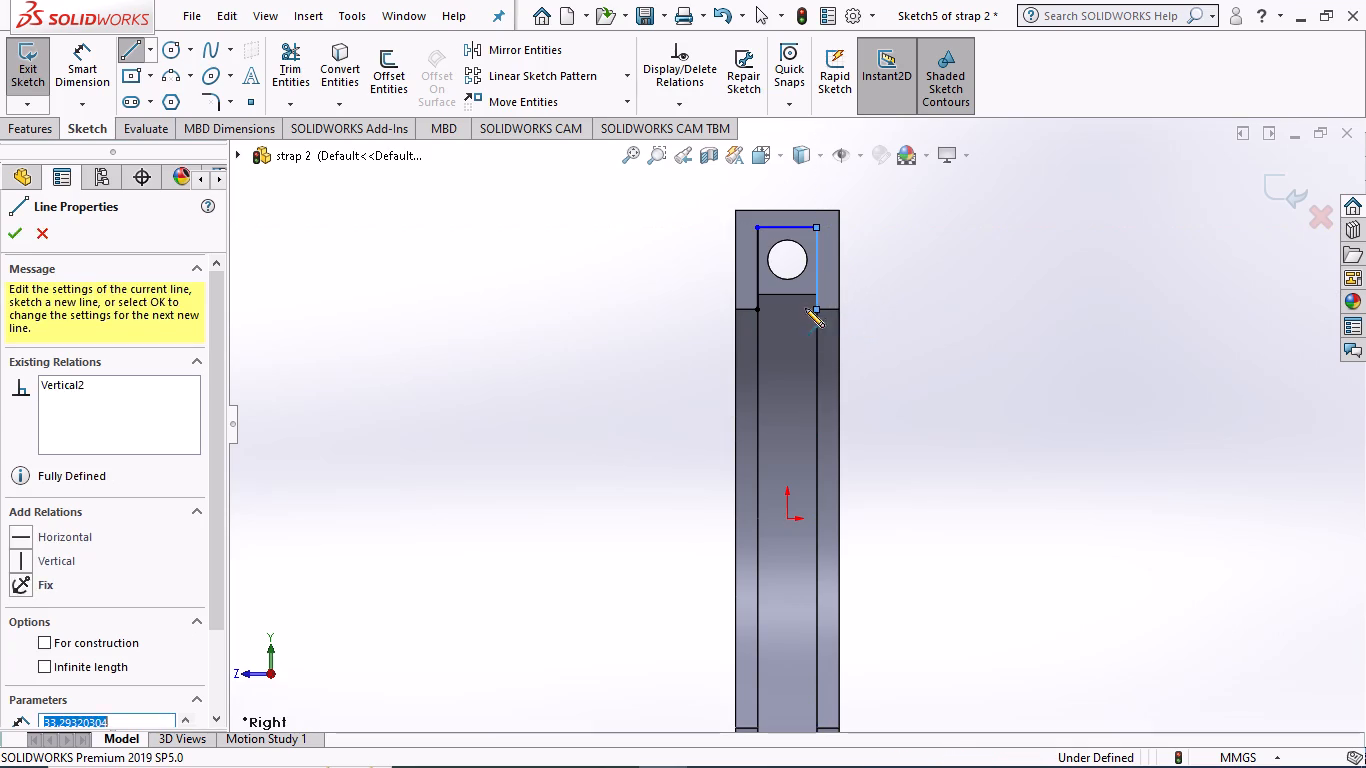
pyautogui.click(756, 309)
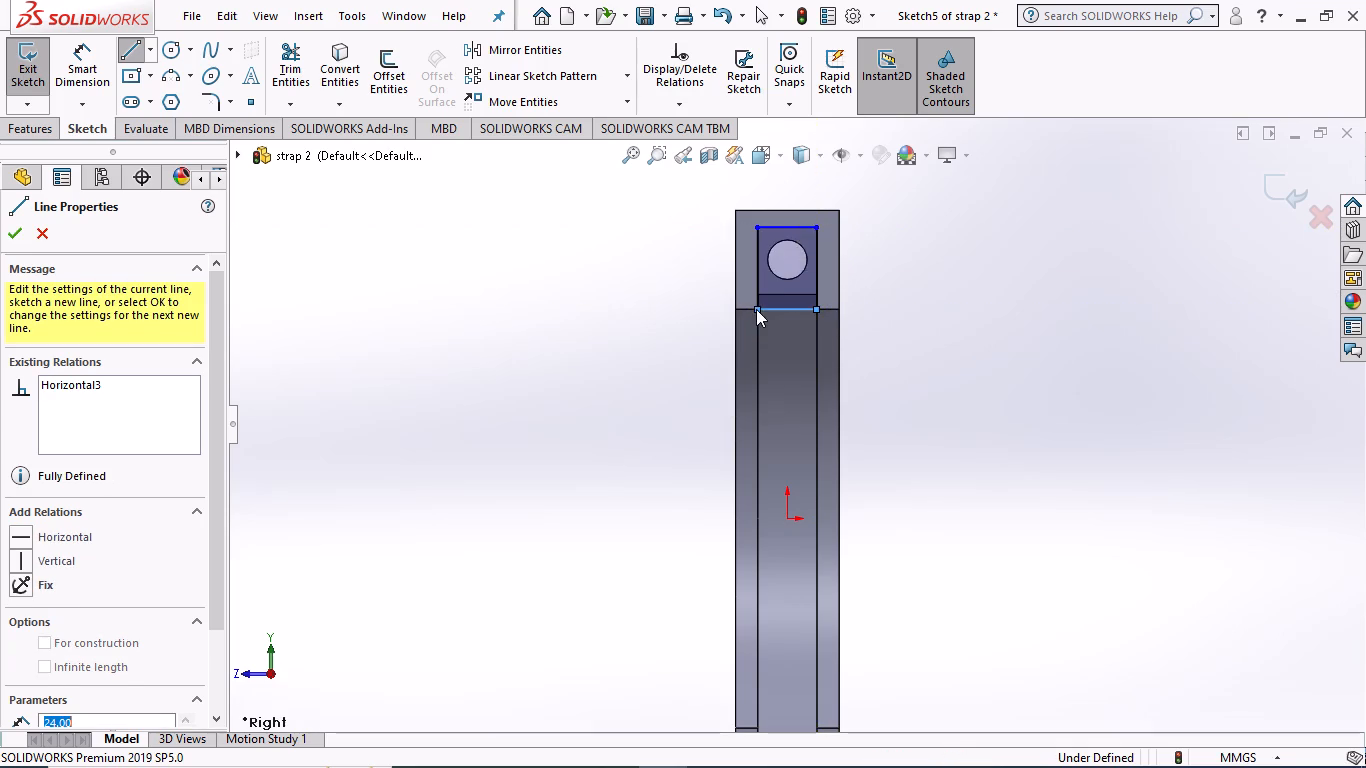
pyautogui.press('Escape')
# Dimension the outline's top line 6 mm below the top edge of the upper end block.
pyautogui.scroll(-2, 799, 281)
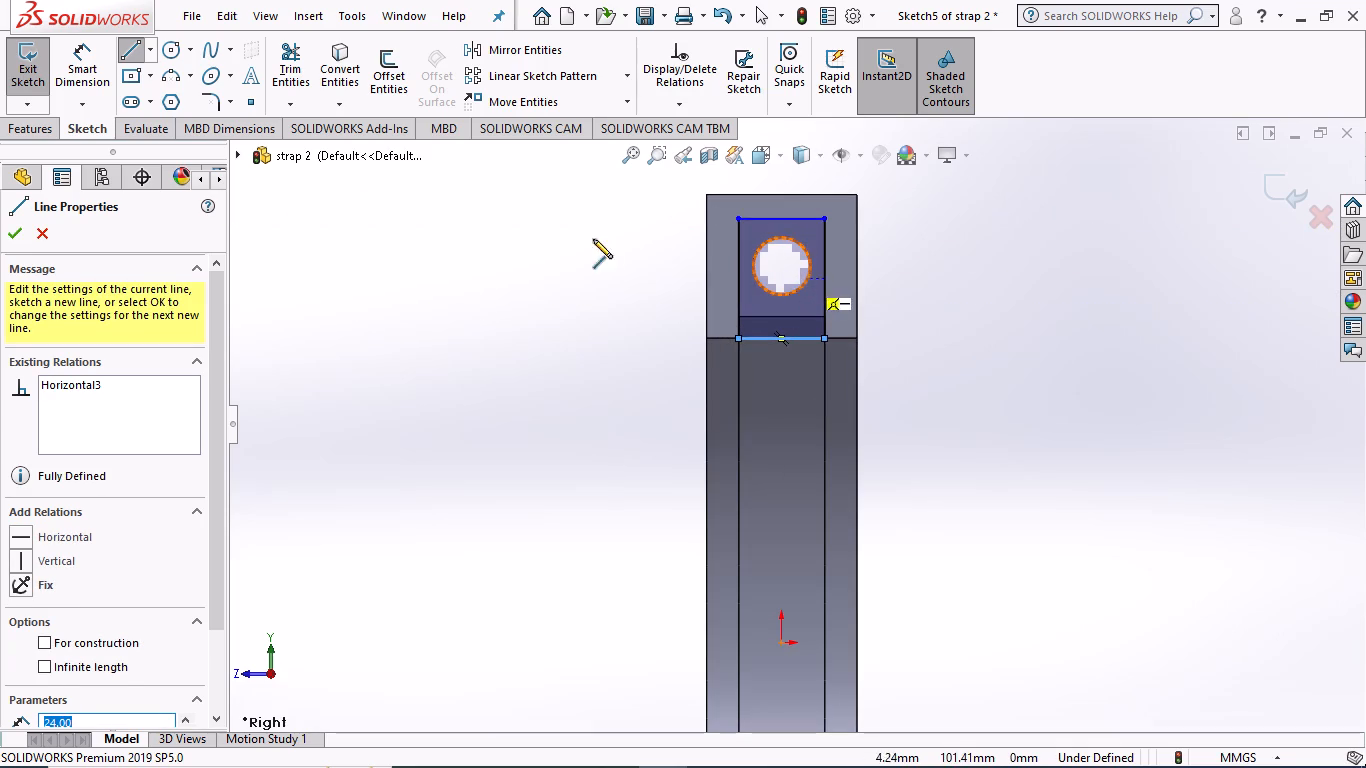
pyautogui.click(64, 54)
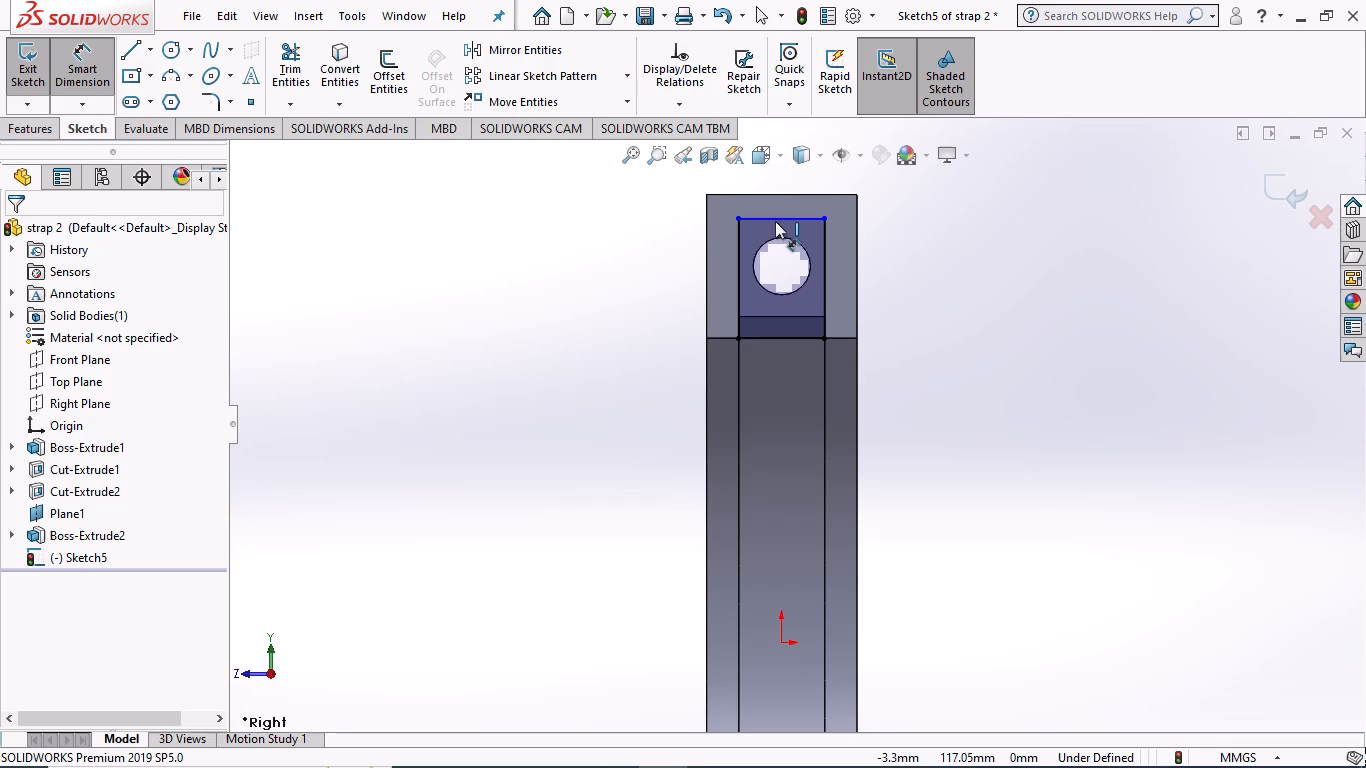
pyautogui.click(779, 217)
pyautogui.click(812, 192)
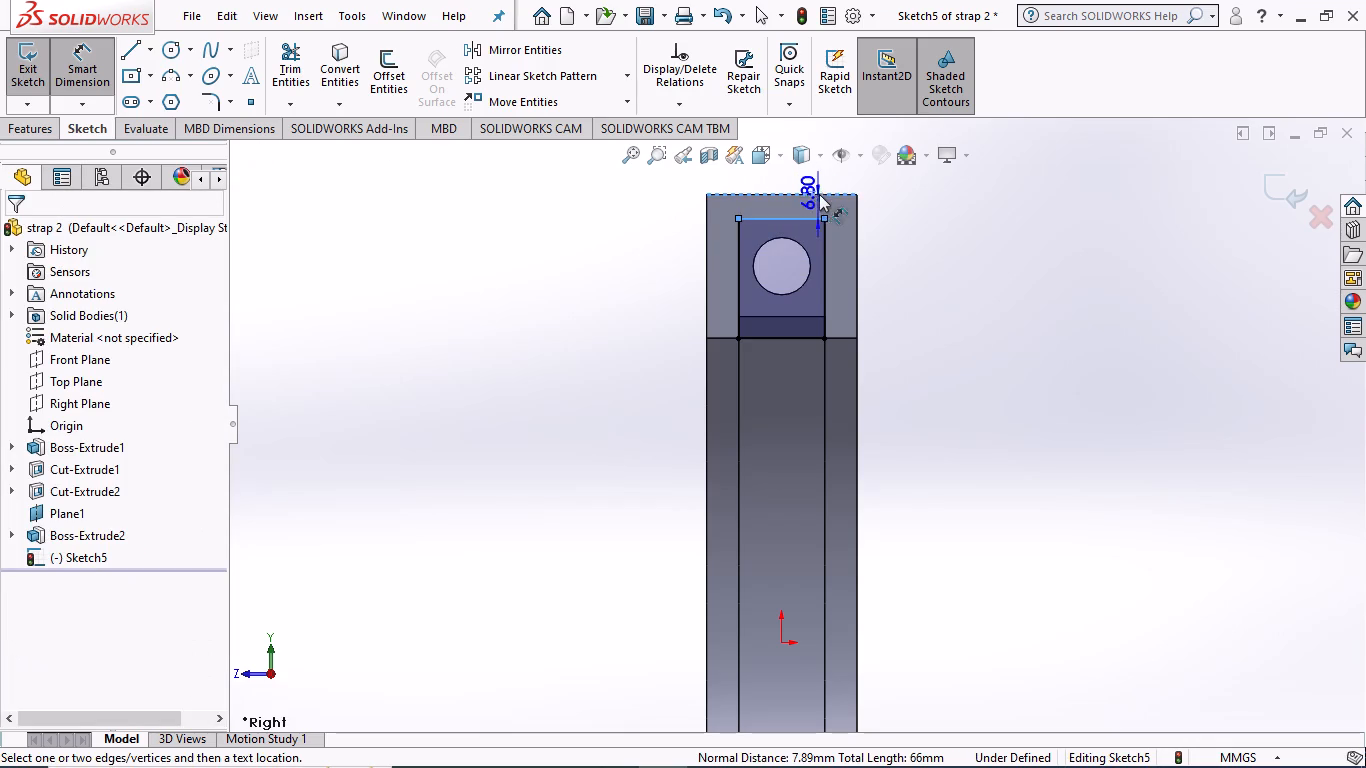
pyautogui.click(911, 219)
pyautogui.press('6')
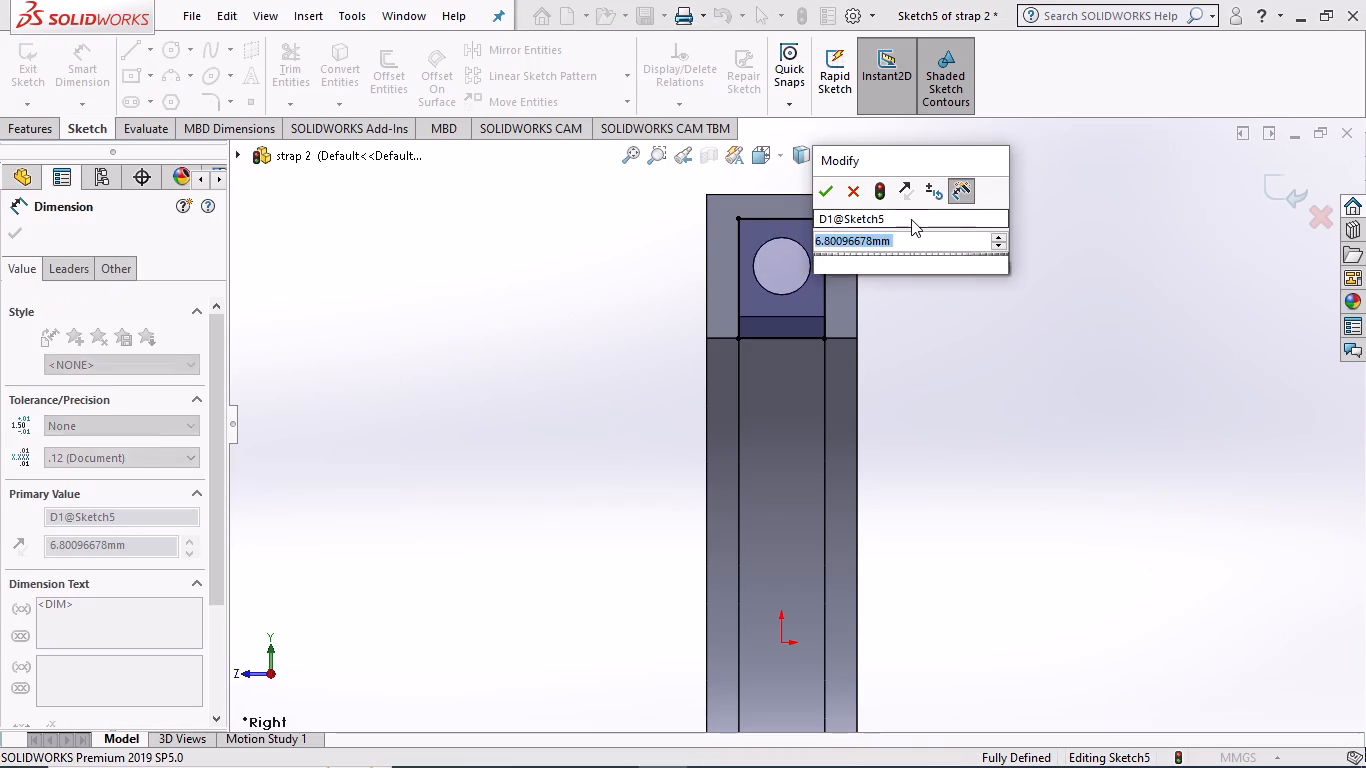
pyautogui.press('Return')
pyautogui.scroll(-1, 866, 228)
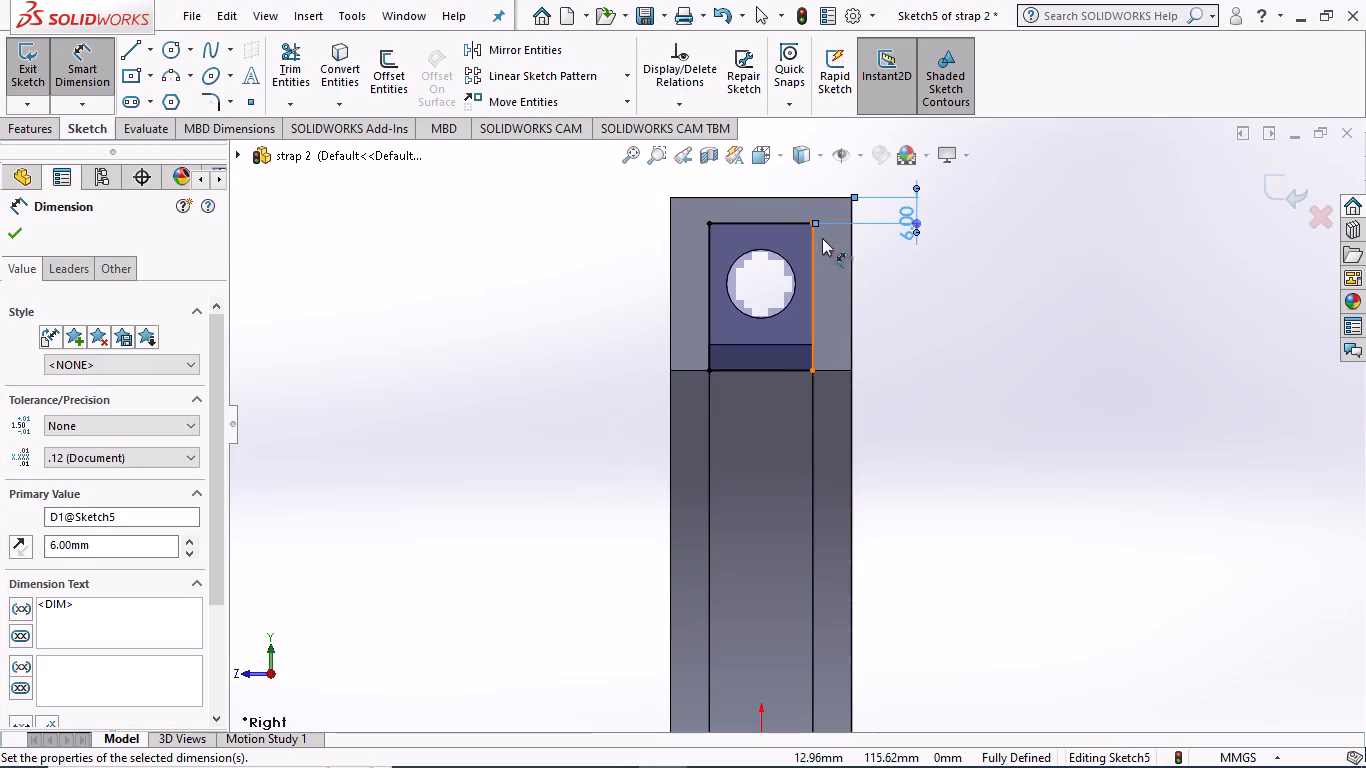
pyautogui.click(9, 236)
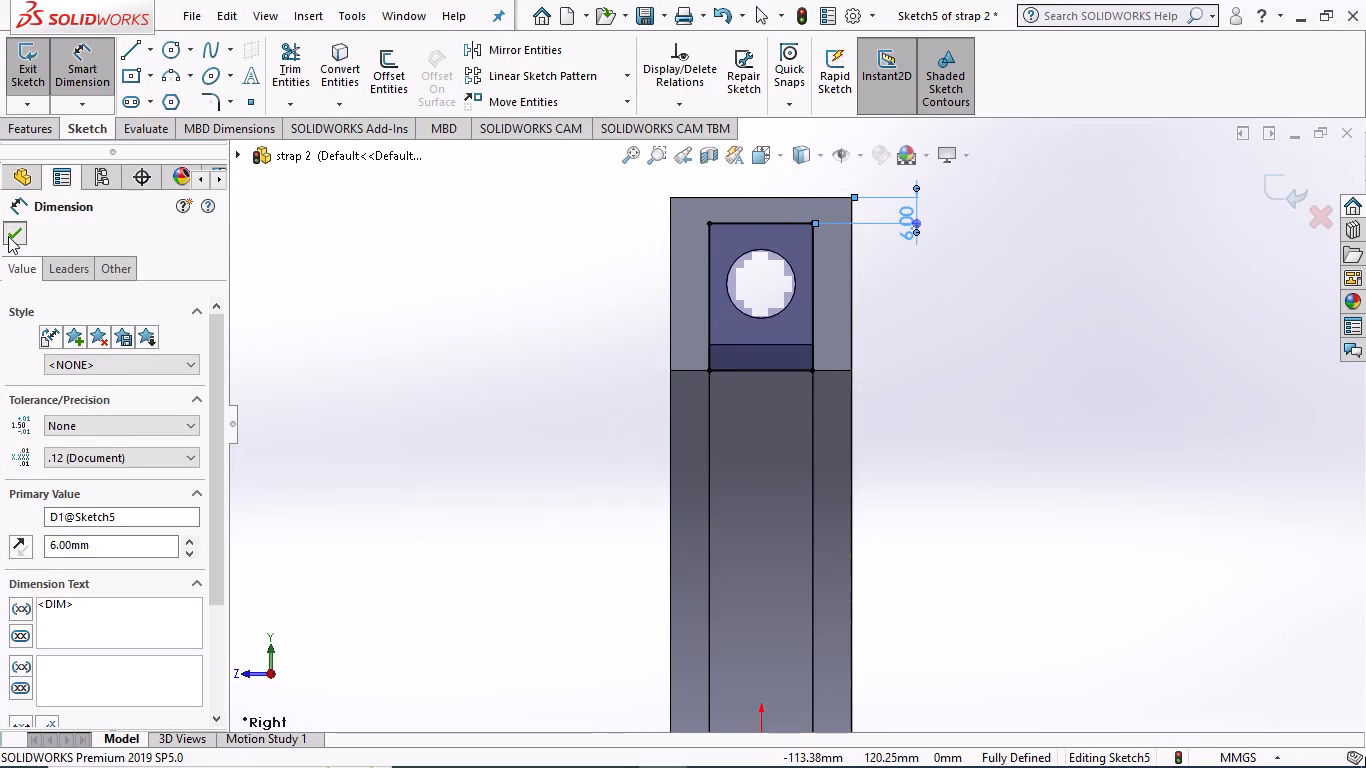
# Cut-extrude the closed rectangular outline into the upper end block as a blind cut 12 mm deep.
pyautogui.scroll(1, 535, 307)
pyautogui.moveTo(480, 322); pyautogui.dragTo(519, 307, button='middle')
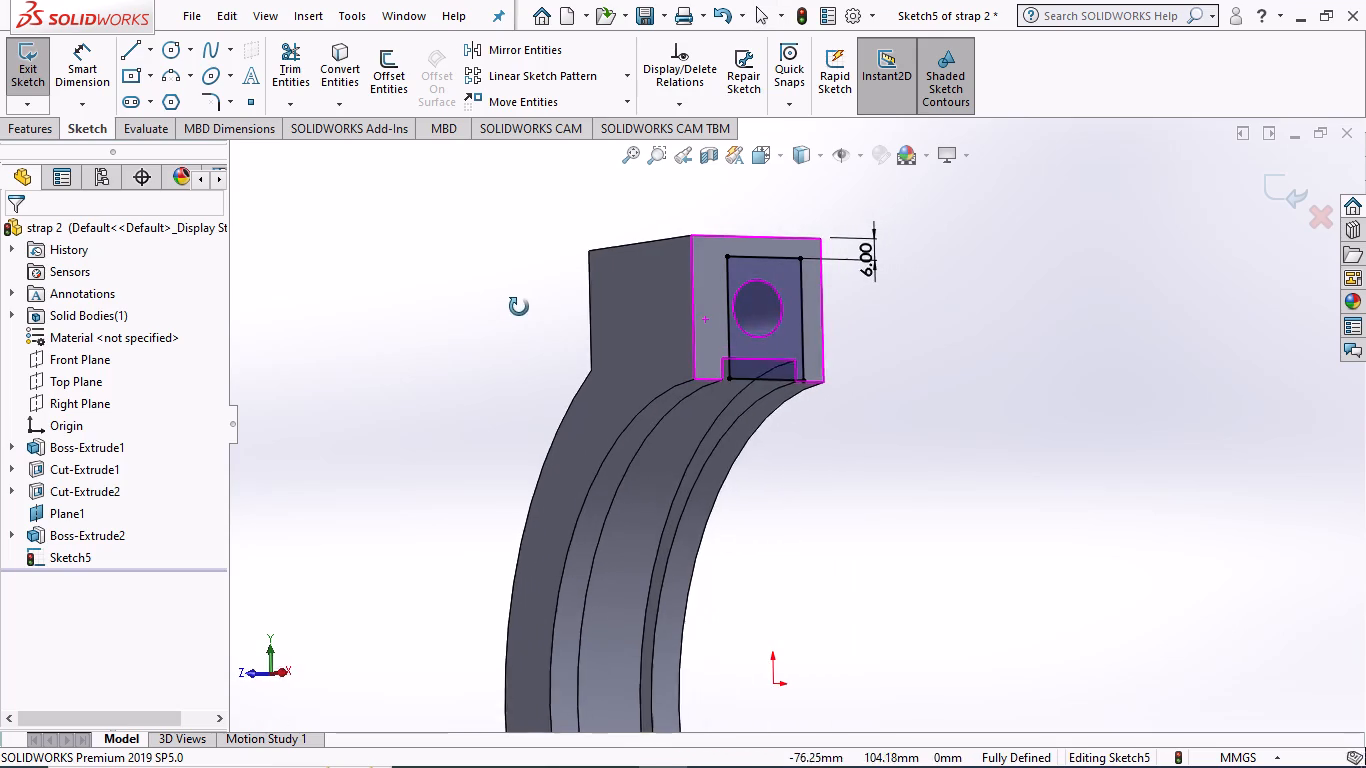
pyautogui.moveTo(519, 307); pyautogui.dragTo(587, 293, button='middle')
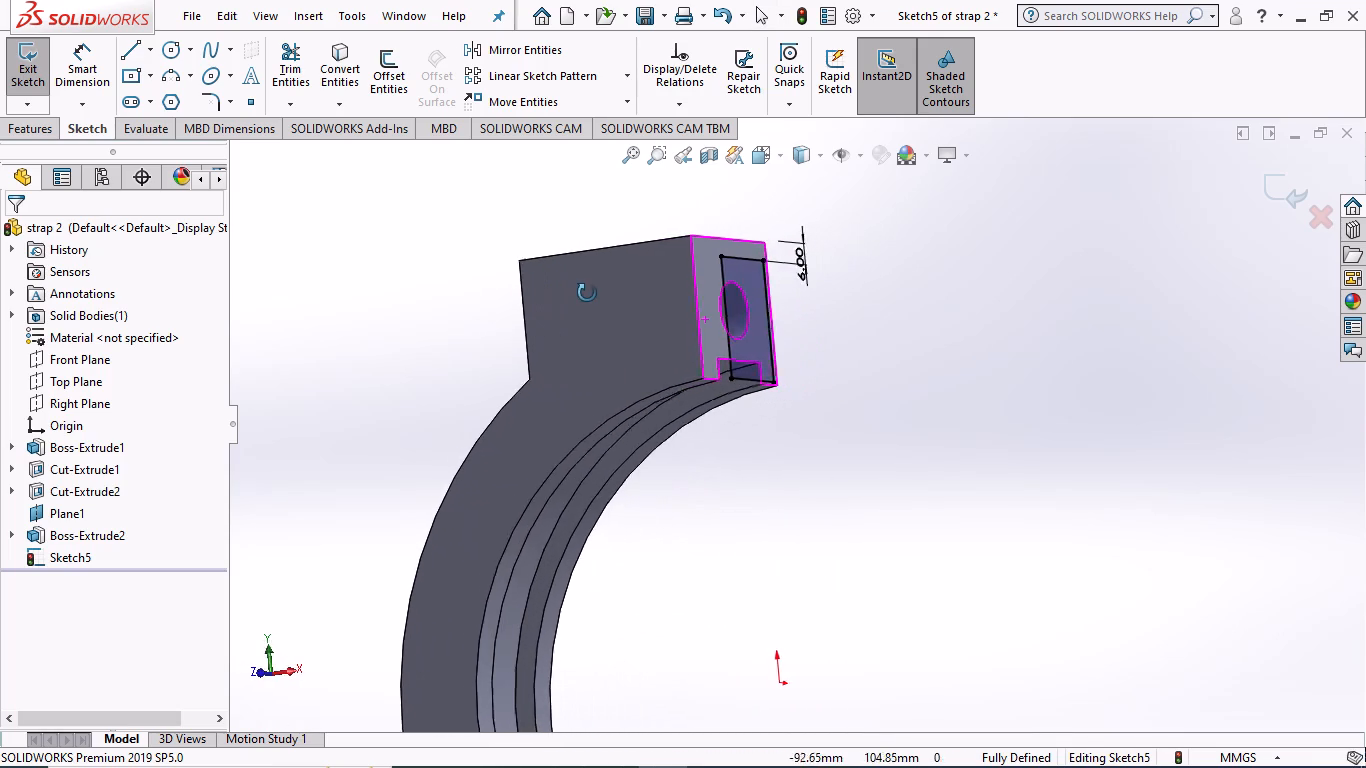
pyautogui.moveTo(587, 293); pyautogui.dragTo(626, 306, button='middle')
pyautogui.scroll(1, 625, 306)
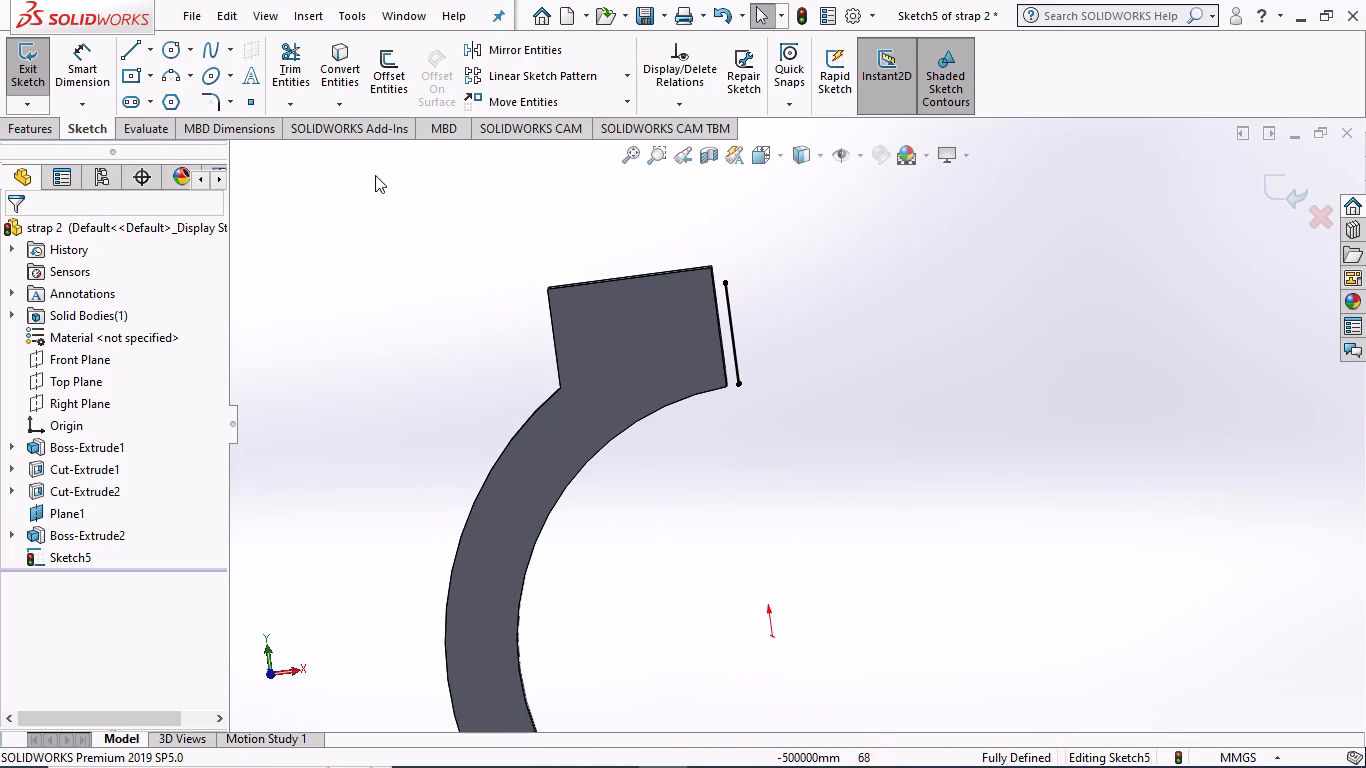
pyautogui.click(31, 126)
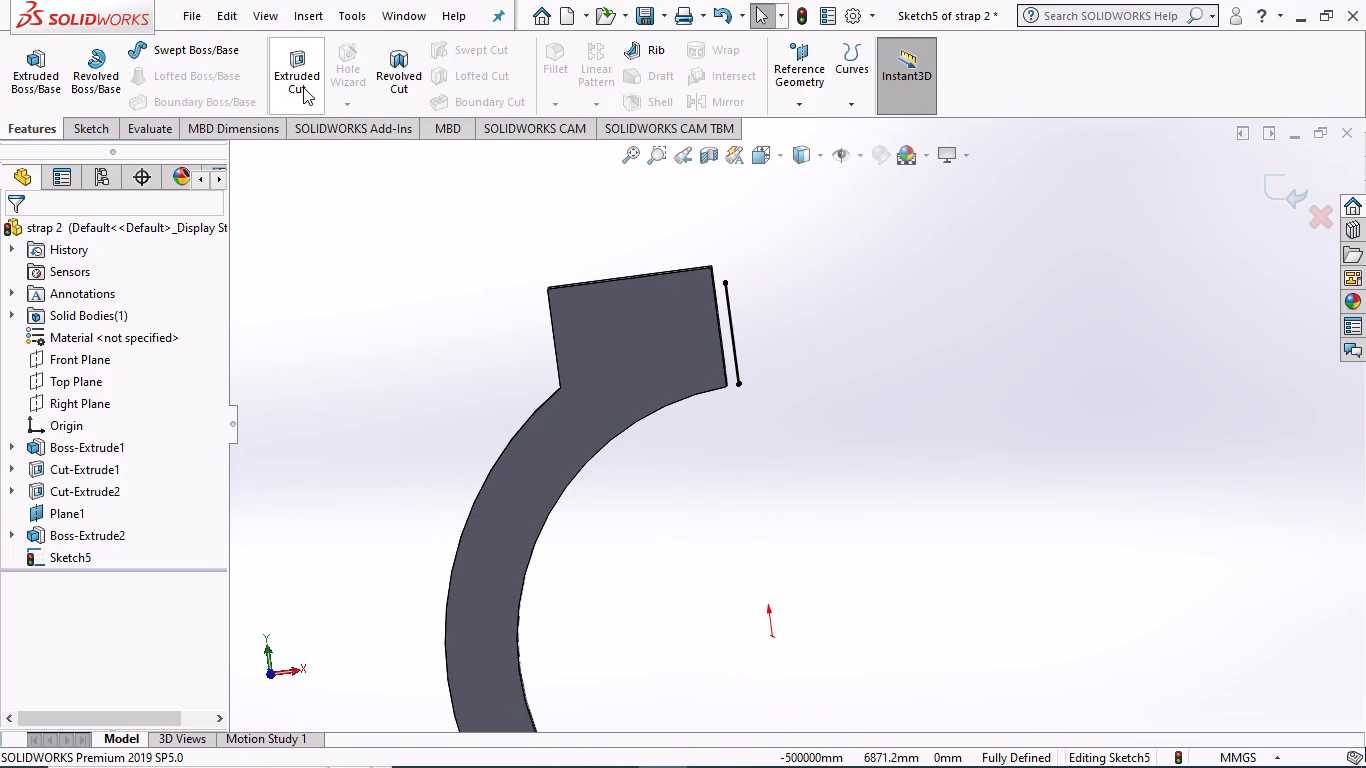
pyautogui.click(303, 87)
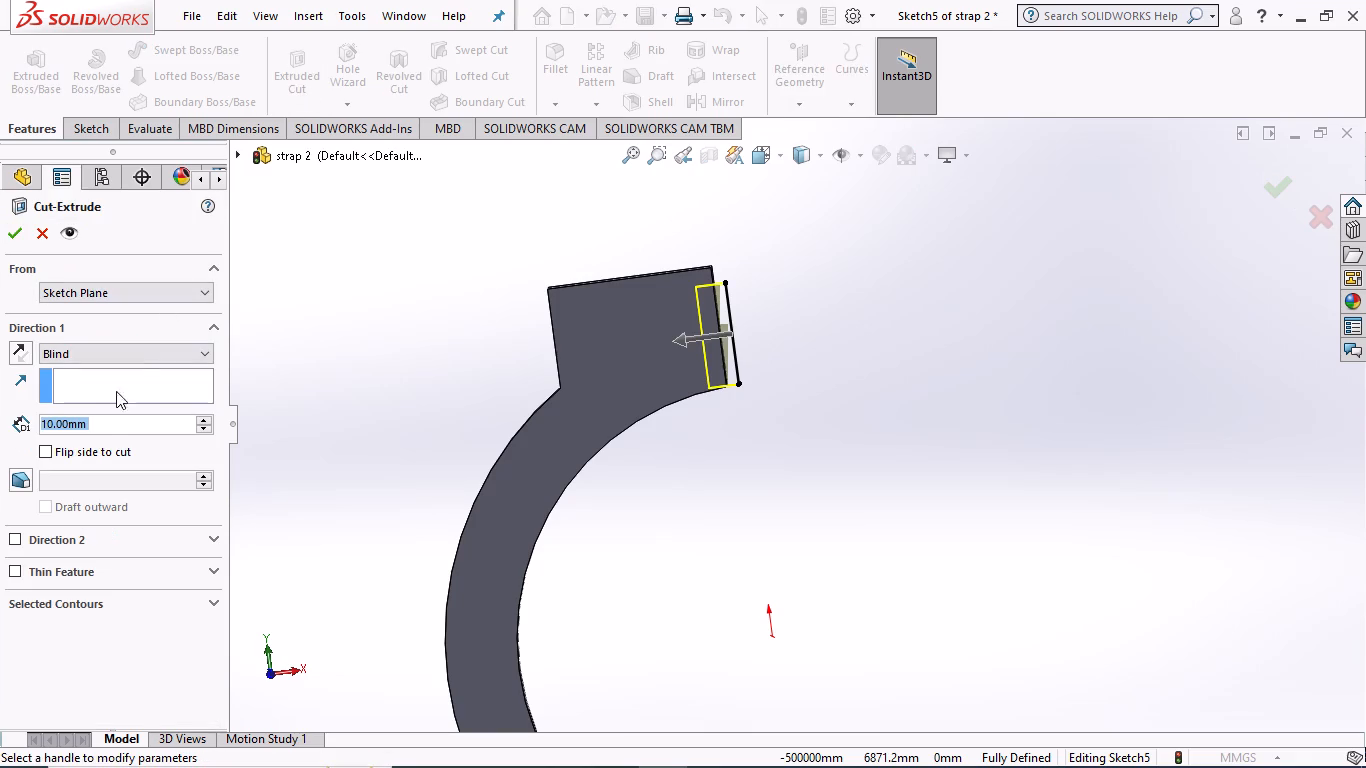
pyautogui.doubleClick(107, 426)
pyautogui.write('12')
pyautogui.press('Return')
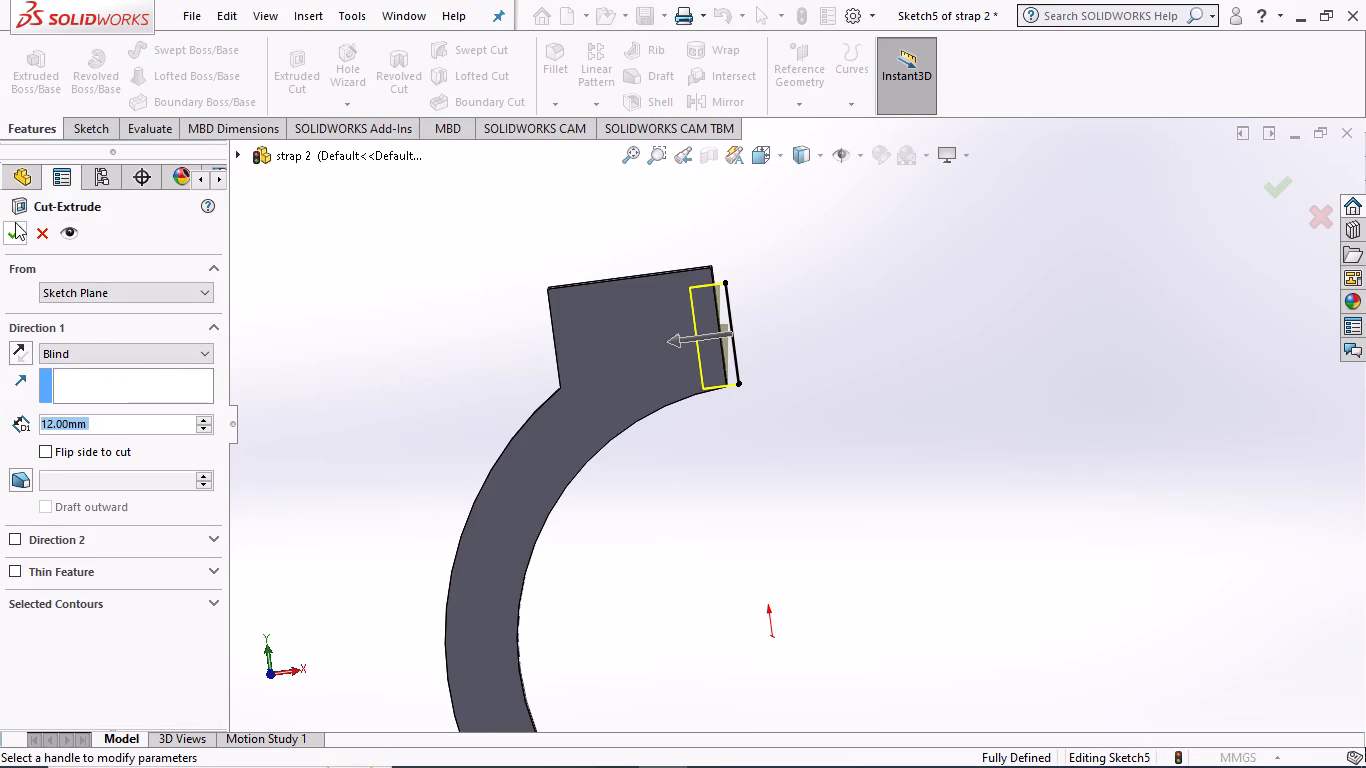
pyautogui.click(18, 231)
# Mirror the Cut-Extrude3 pocket about the Top Plane onto the lower end block.
pyautogui.moveTo(782, 492); pyautogui.dragTo(740, 492, button='middle')
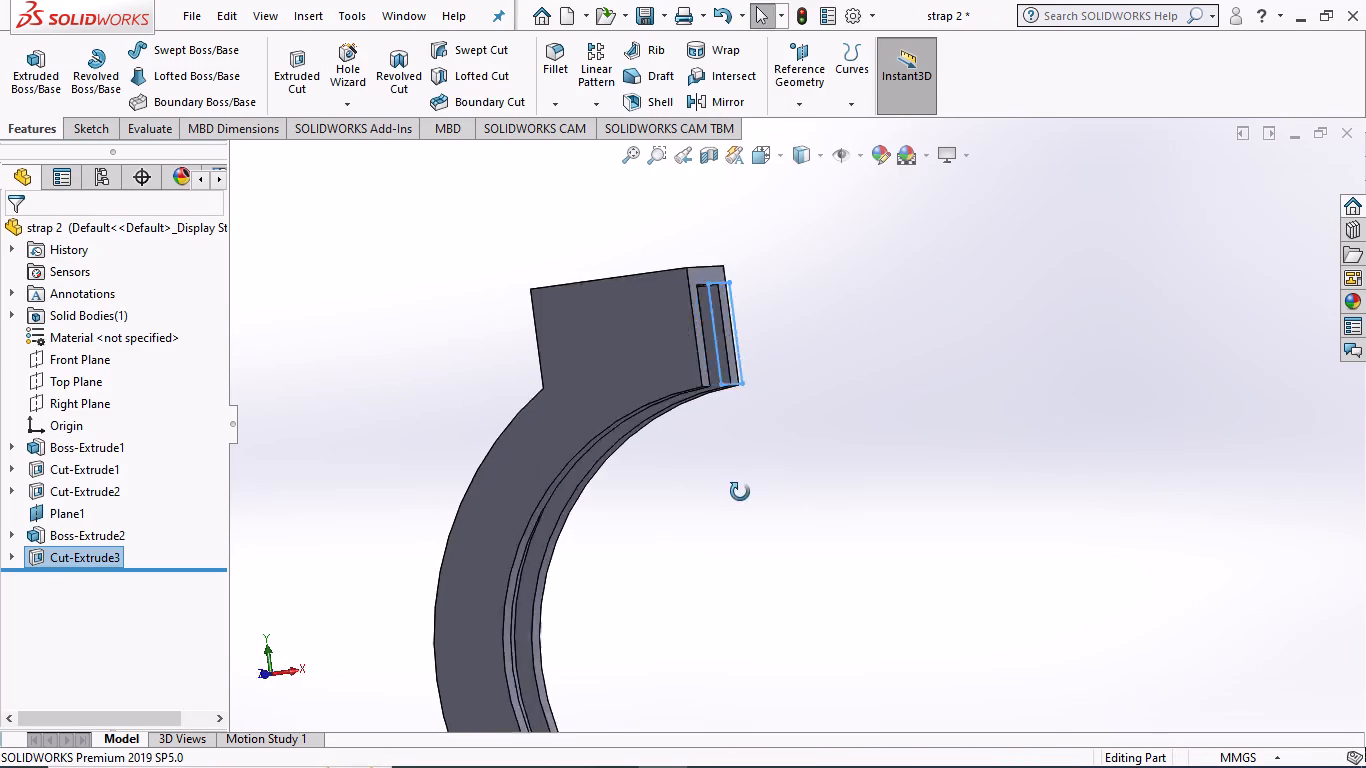
pyautogui.moveTo(740, 492); pyautogui.dragTo(663, 483, button='middle')
pyautogui.scroll(-3, 670, 499)
pyautogui.scroll(9, 672, 505)
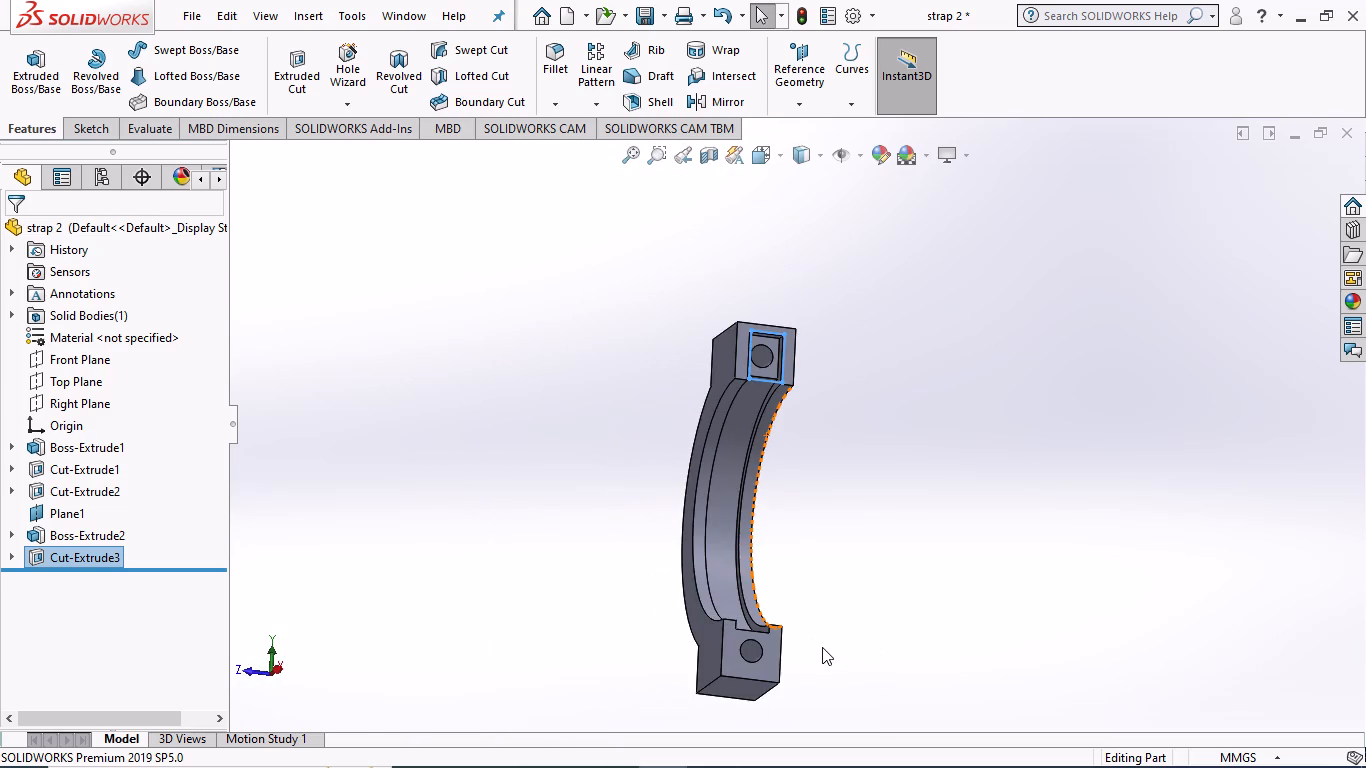
pyautogui.scroll(-1, 822, 647)
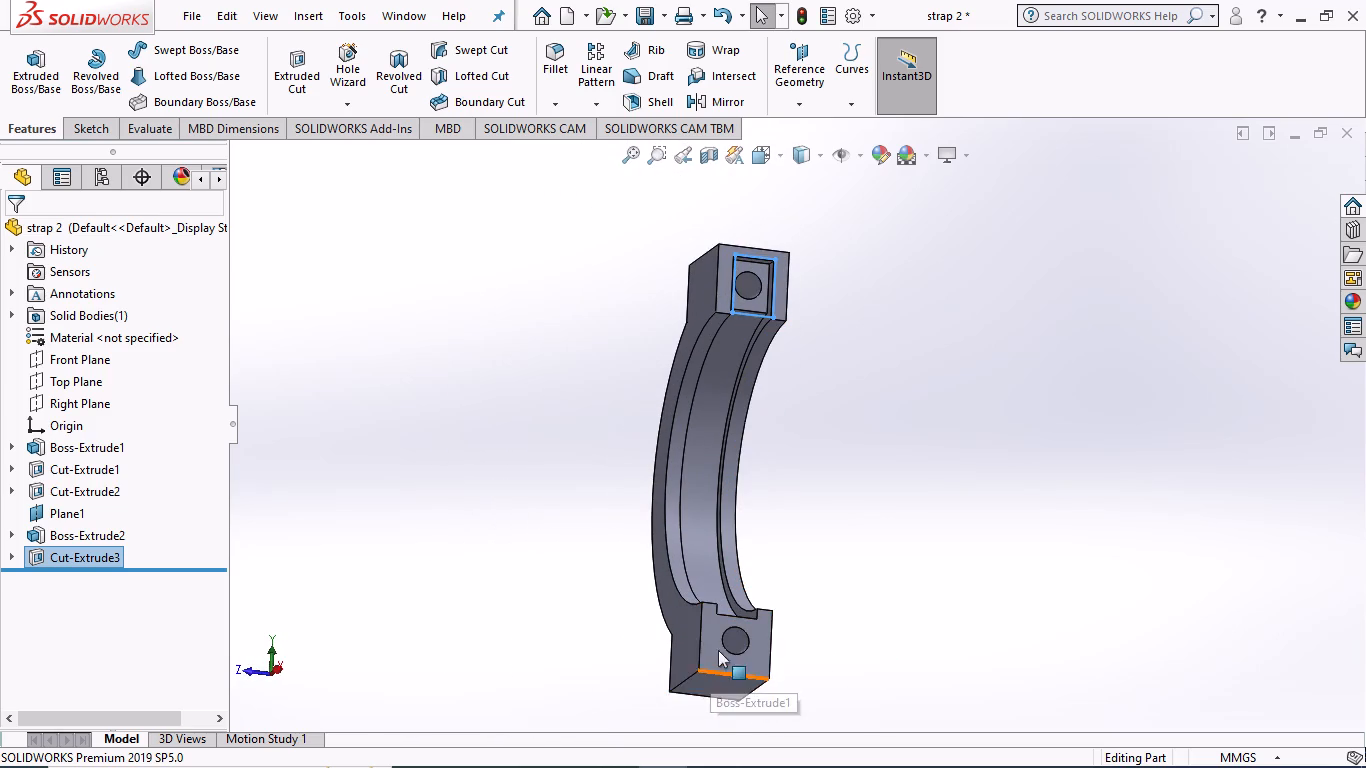
pyautogui.scroll(-3, 709, 638)
pyautogui.scroll(3, 841, 632)
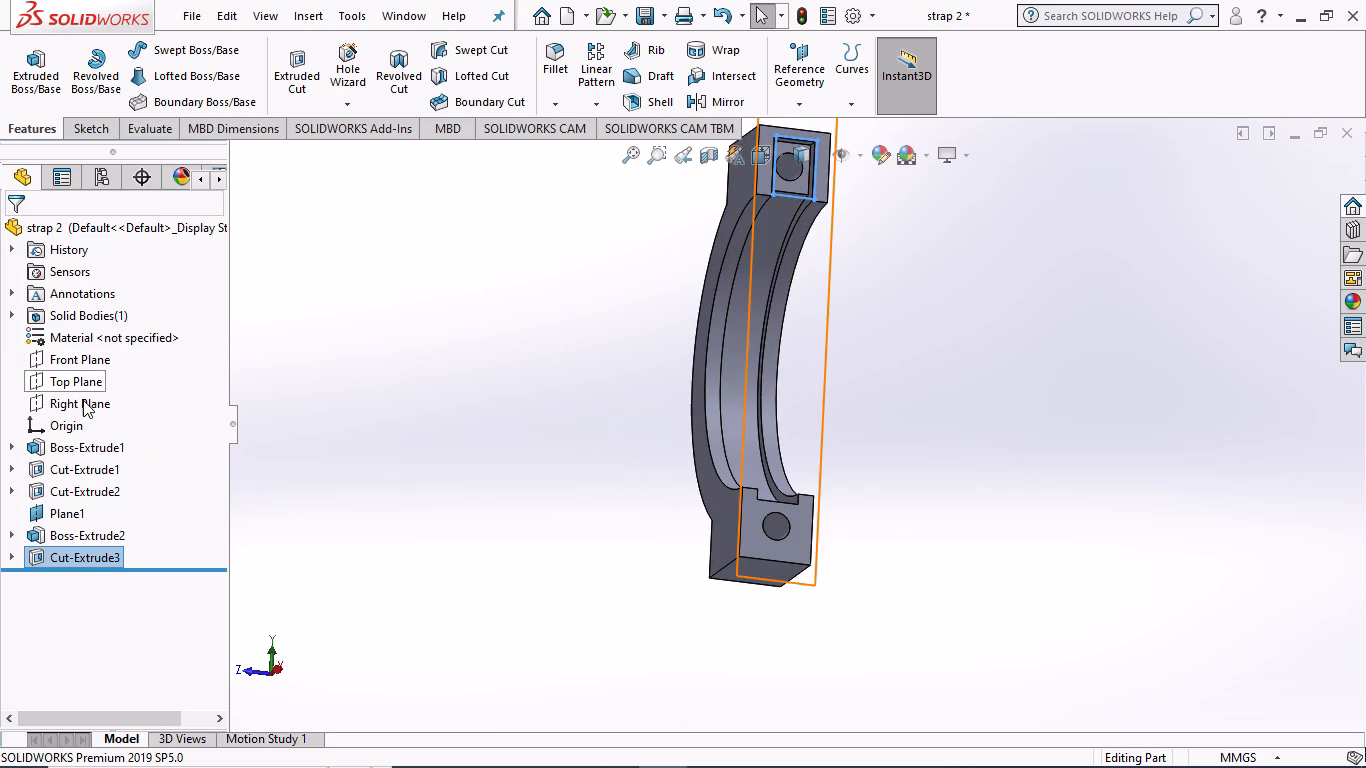
pyautogui.click(83, 400)
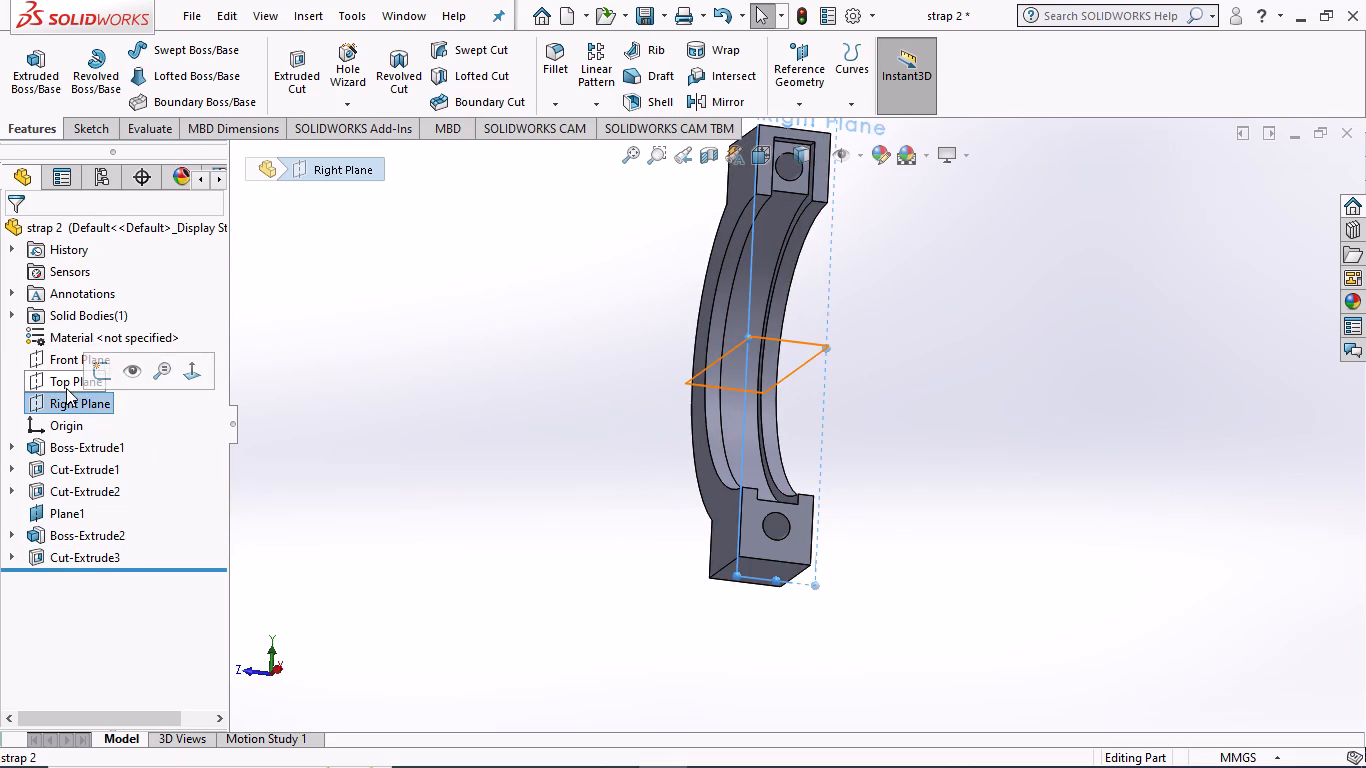
pyautogui.click(63, 388)
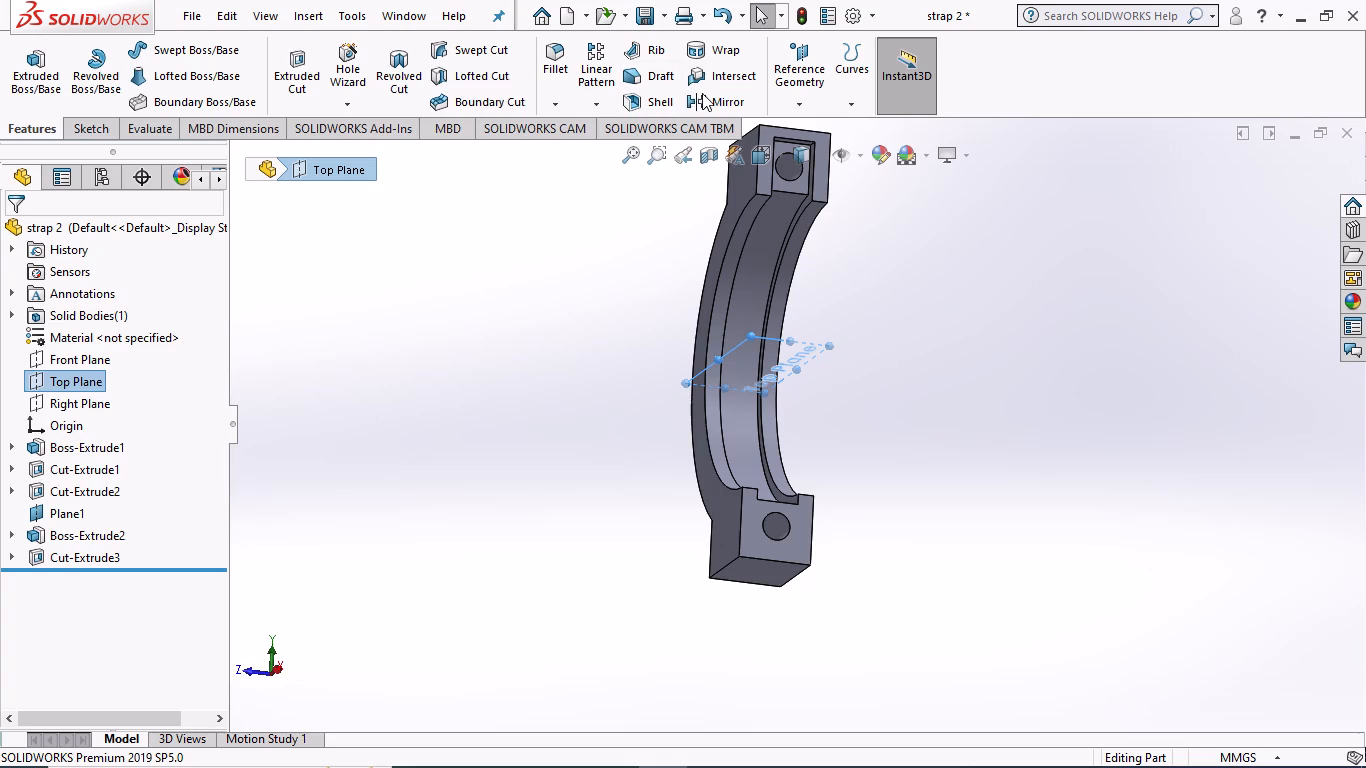
pyautogui.click(703, 93)
pyautogui.click(238, 152)
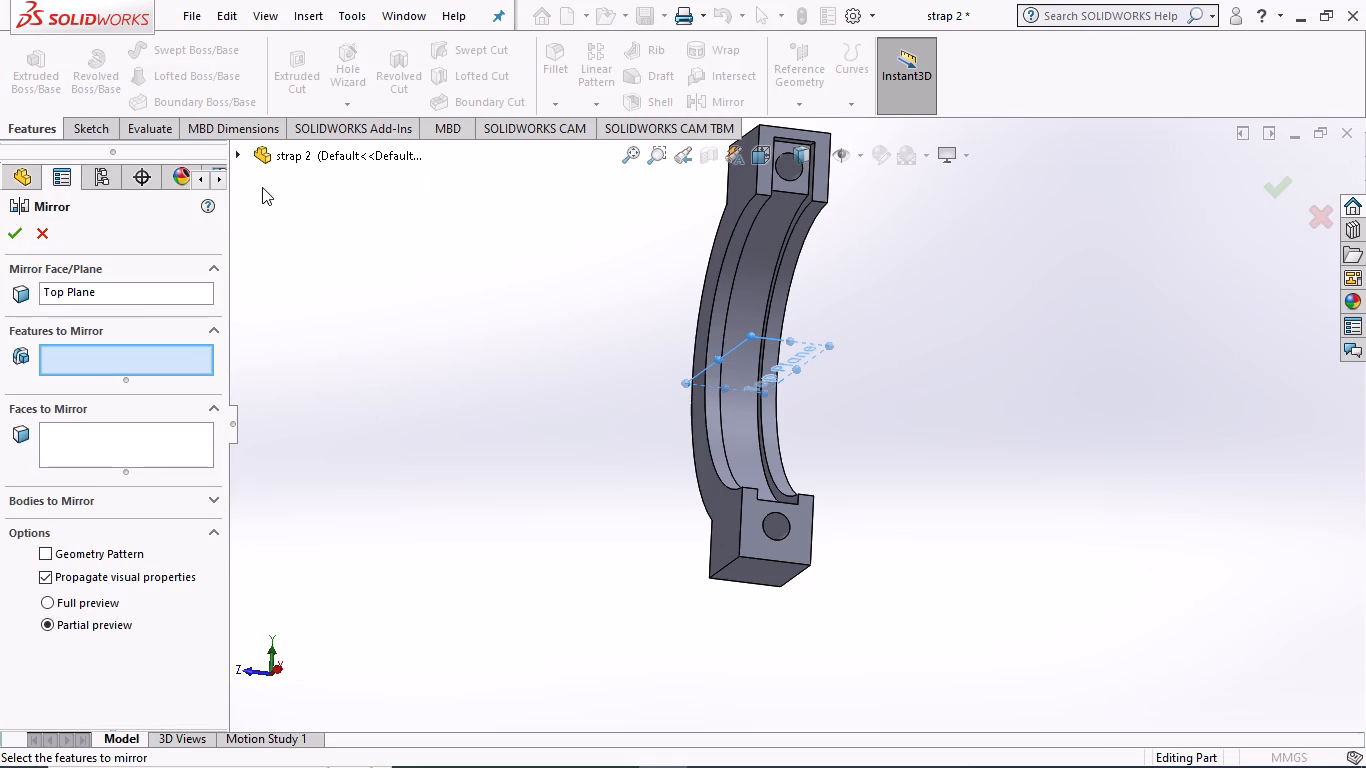
pyautogui.click(341, 481)
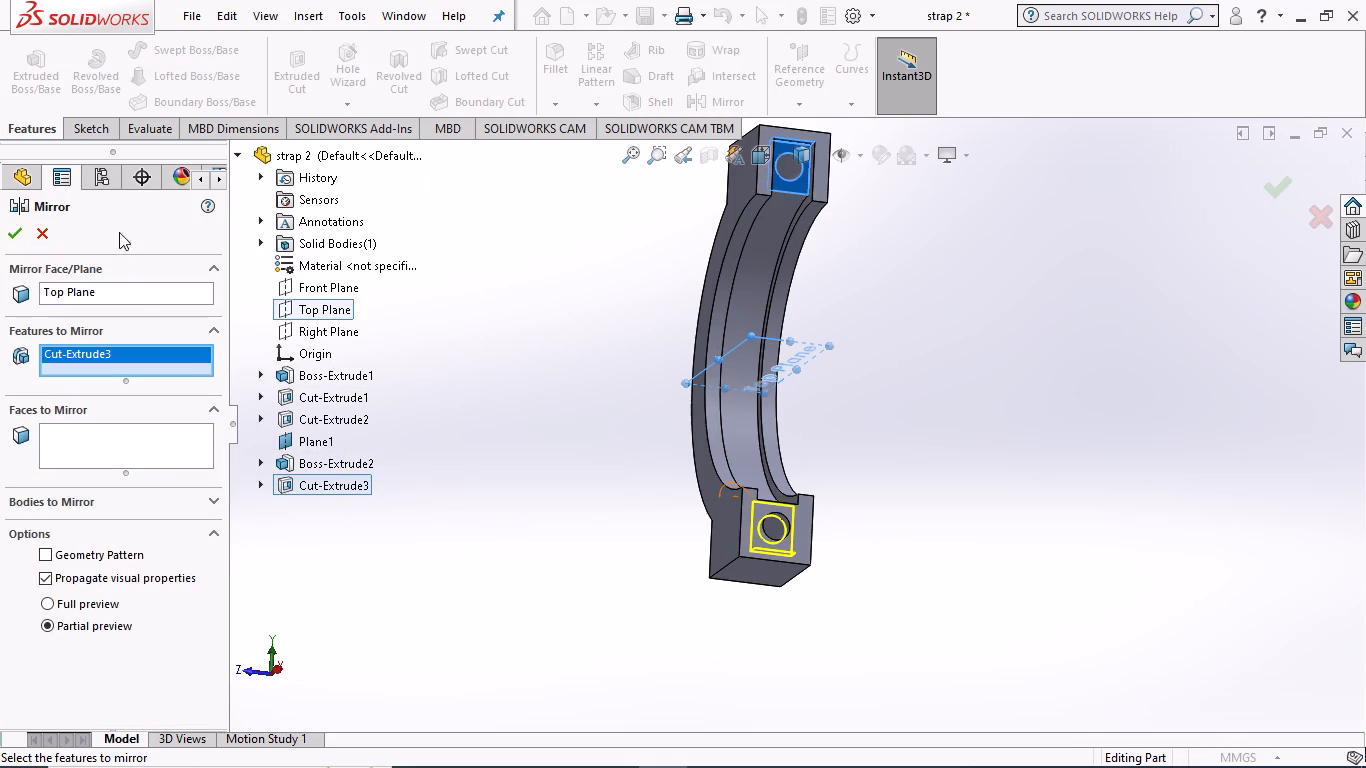
pyautogui.click(16, 229)
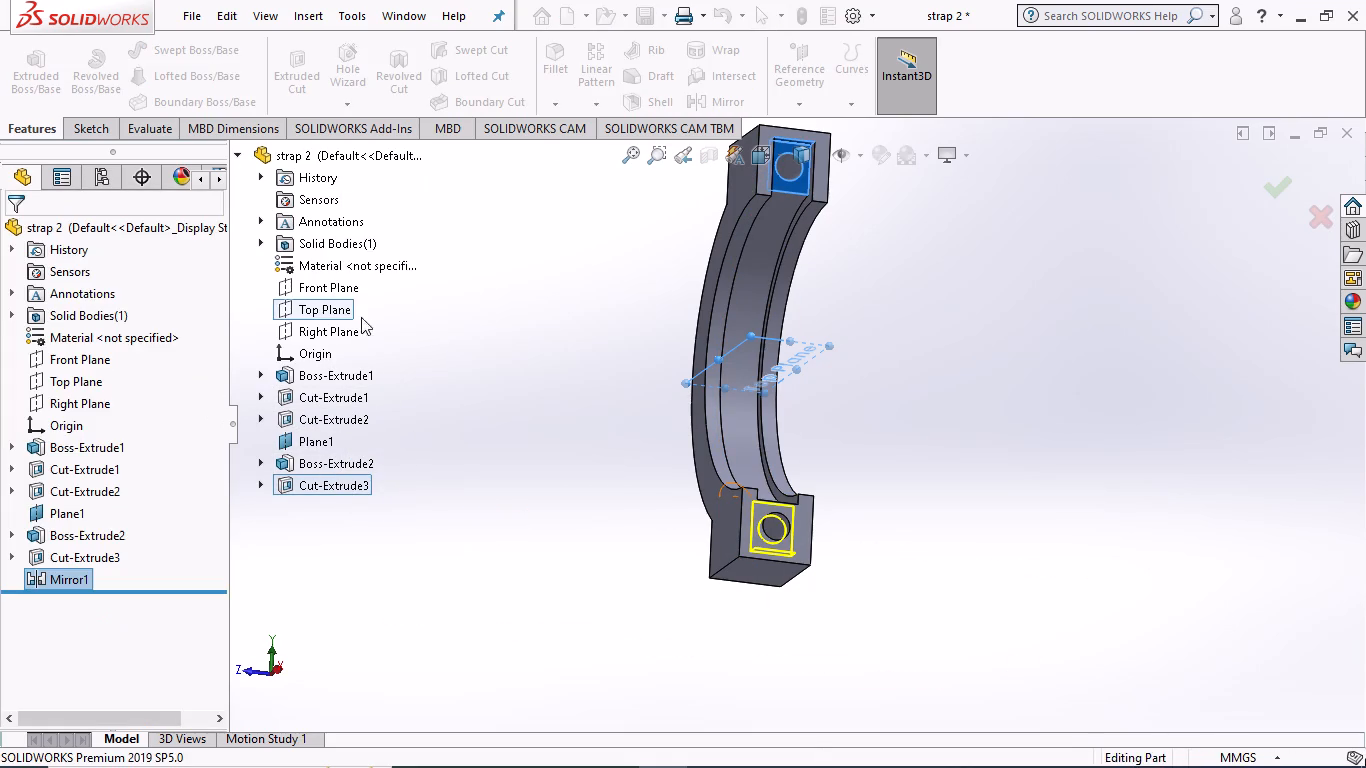
# Examine both end-block pockets and the overall shape of strap 2 from several sides.
pyautogui.scroll(1, 520, 361)
pyautogui.moveTo(970, 402); pyautogui.dragTo(965, 461, button='middle')
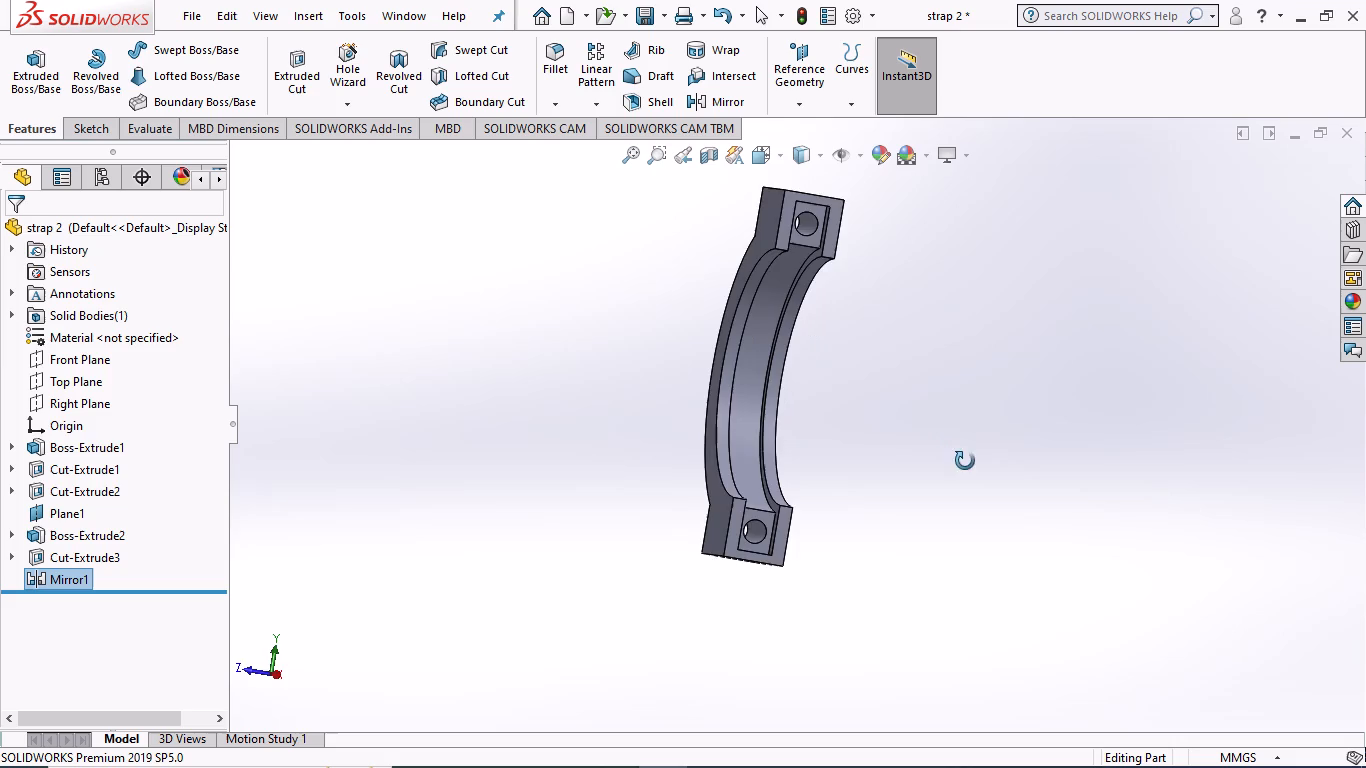
pyautogui.moveTo(965, 461); pyautogui.dragTo(1156, 471, button='middle')
pyautogui.moveTo(880, 399); pyautogui.dragTo(1120, 430, button='middle')
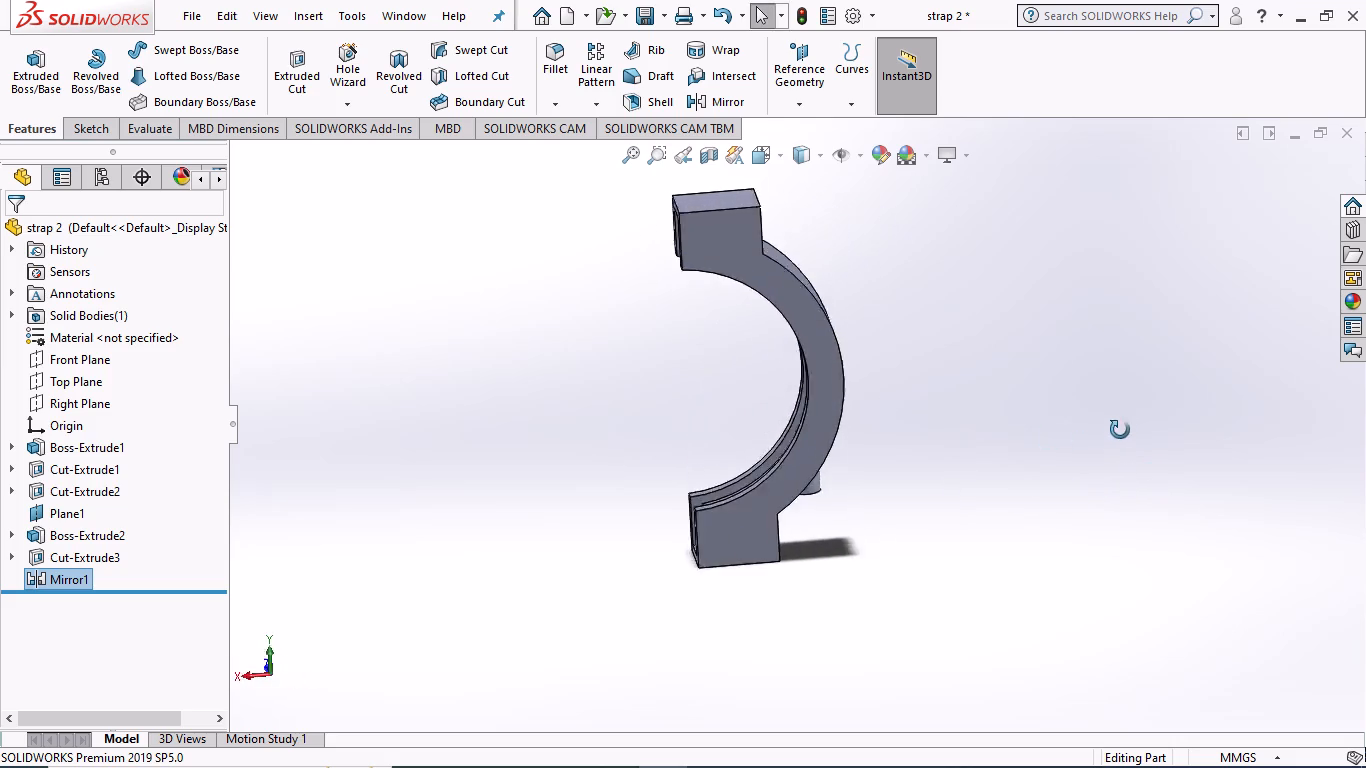
pyautogui.moveTo(1120, 430); pyautogui.dragTo(1222, 554, button='middle')
pyautogui.moveTo(1004, 385); pyautogui.dragTo(987, 596, button='middle')
pyautogui.moveTo(1027, 414); pyautogui.dragTo(1033, 513, button='middle')
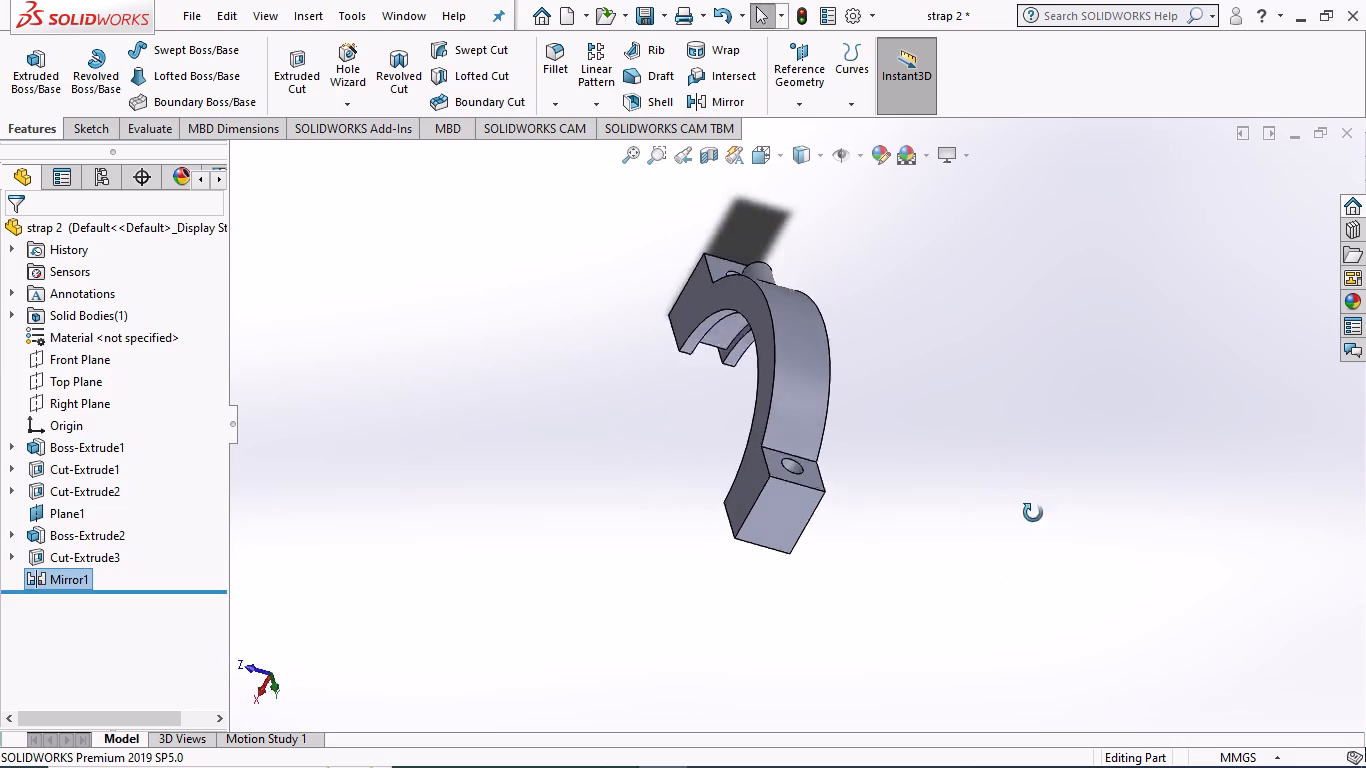
pyautogui.moveTo(1033, 513); pyautogui.dragTo(1032, 572, button='middle')
pyautogui.moveTo(1036, 430); pyautogui.dragTo(837, 534, button='middle')
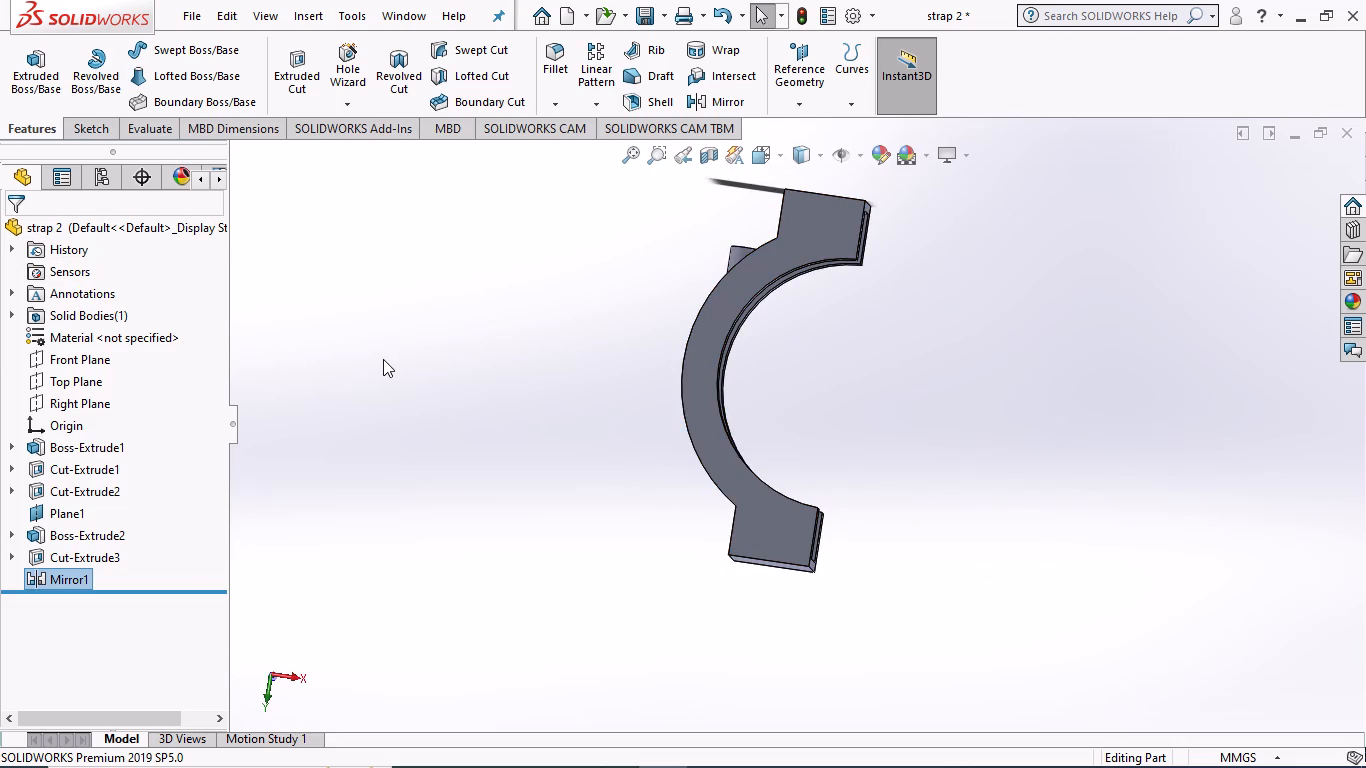
# Save the strap 2 part and close it.
pyautogui.hotkey('ctrl', 's')
pyautogui.hotkey('ctrl', 's')
pyautogui.hotkey('ctrl', 's')
pyautogui.hotkey('ctrl', 's')
pyautogui.hotkey('ctrl', 's')
pyautogui.click(1339, 135)
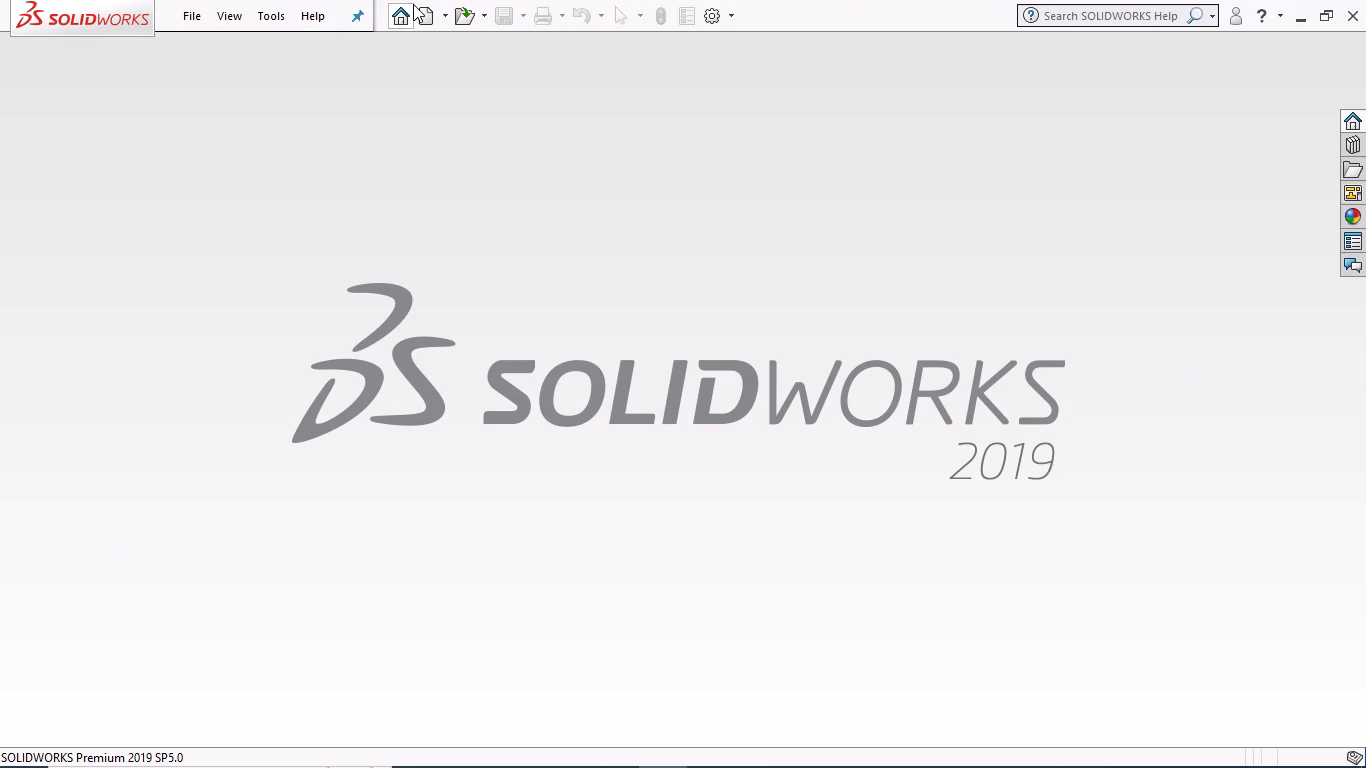
# Create a new part document.
pyautogui.click(190, 16)
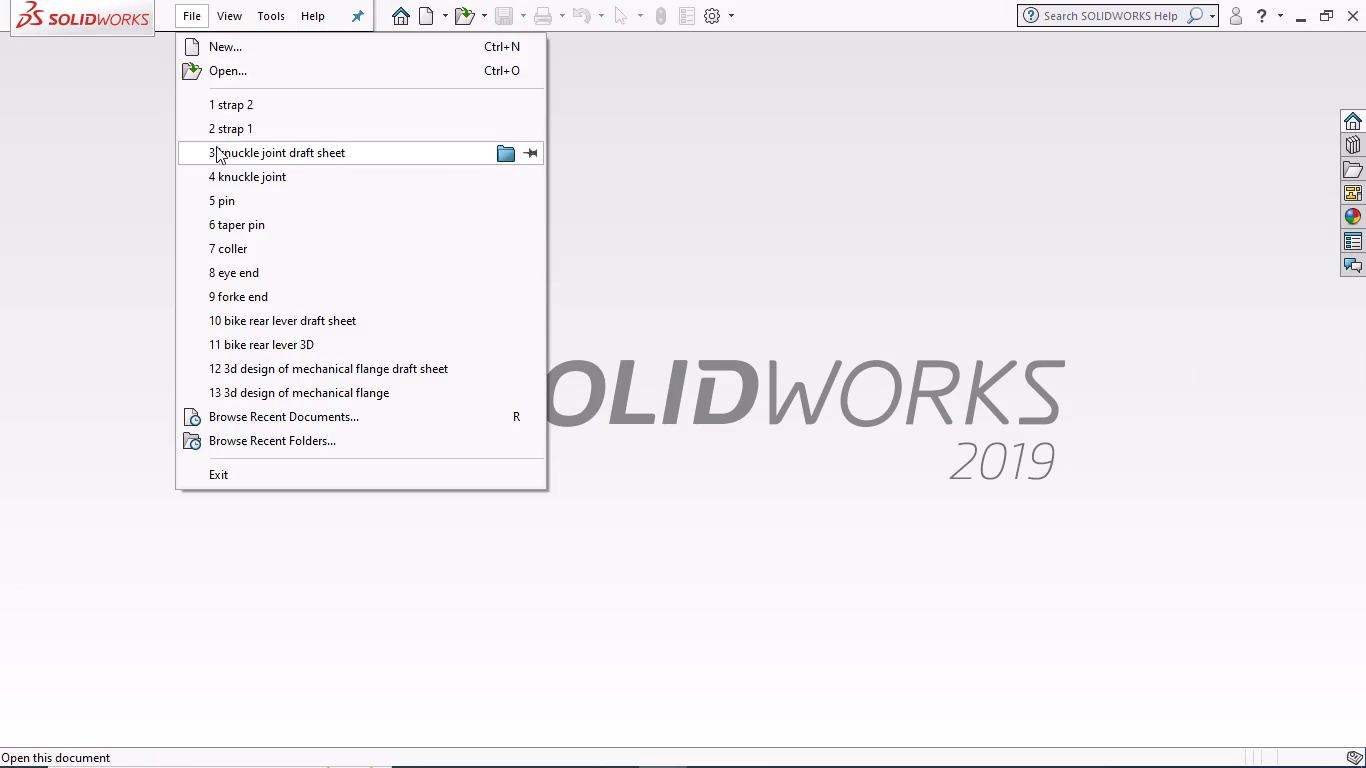
pyautogui.click(251, 50)
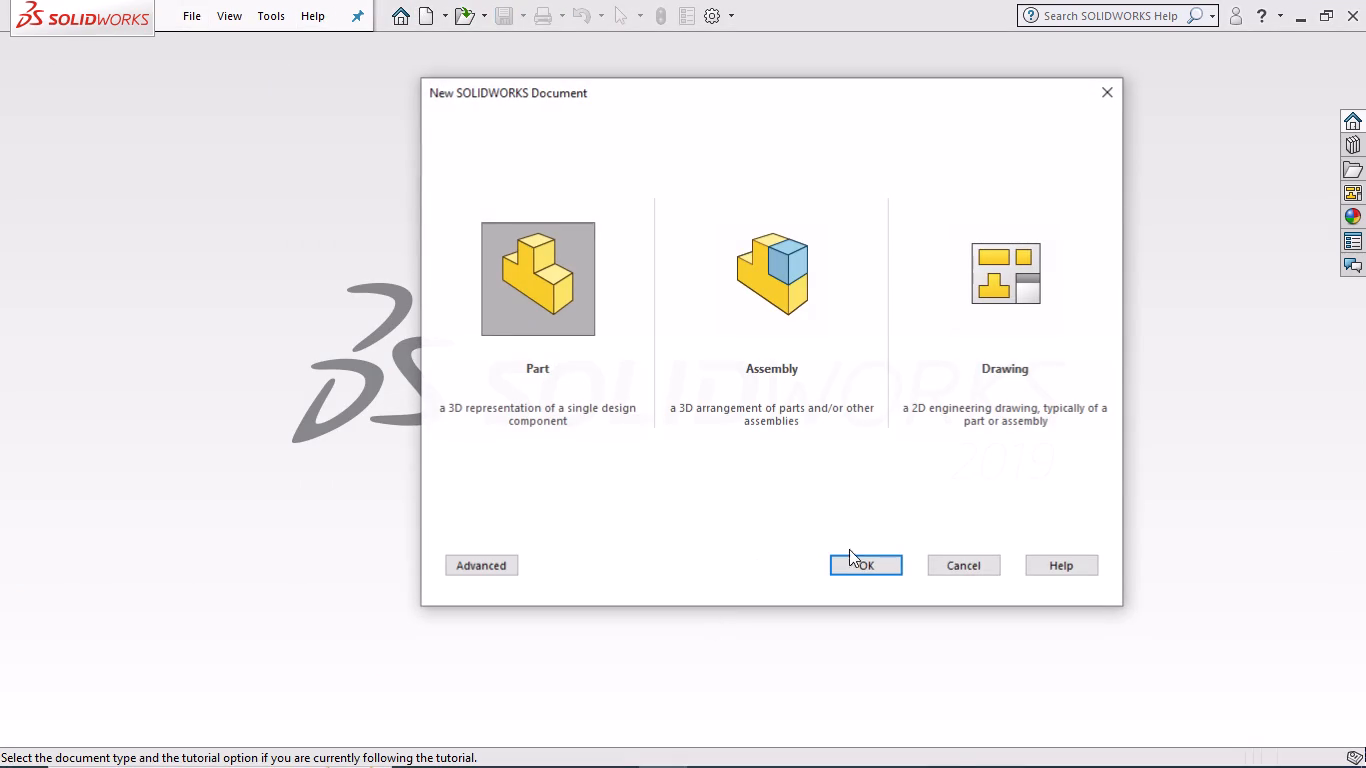
pyautogui.click(867, 564)
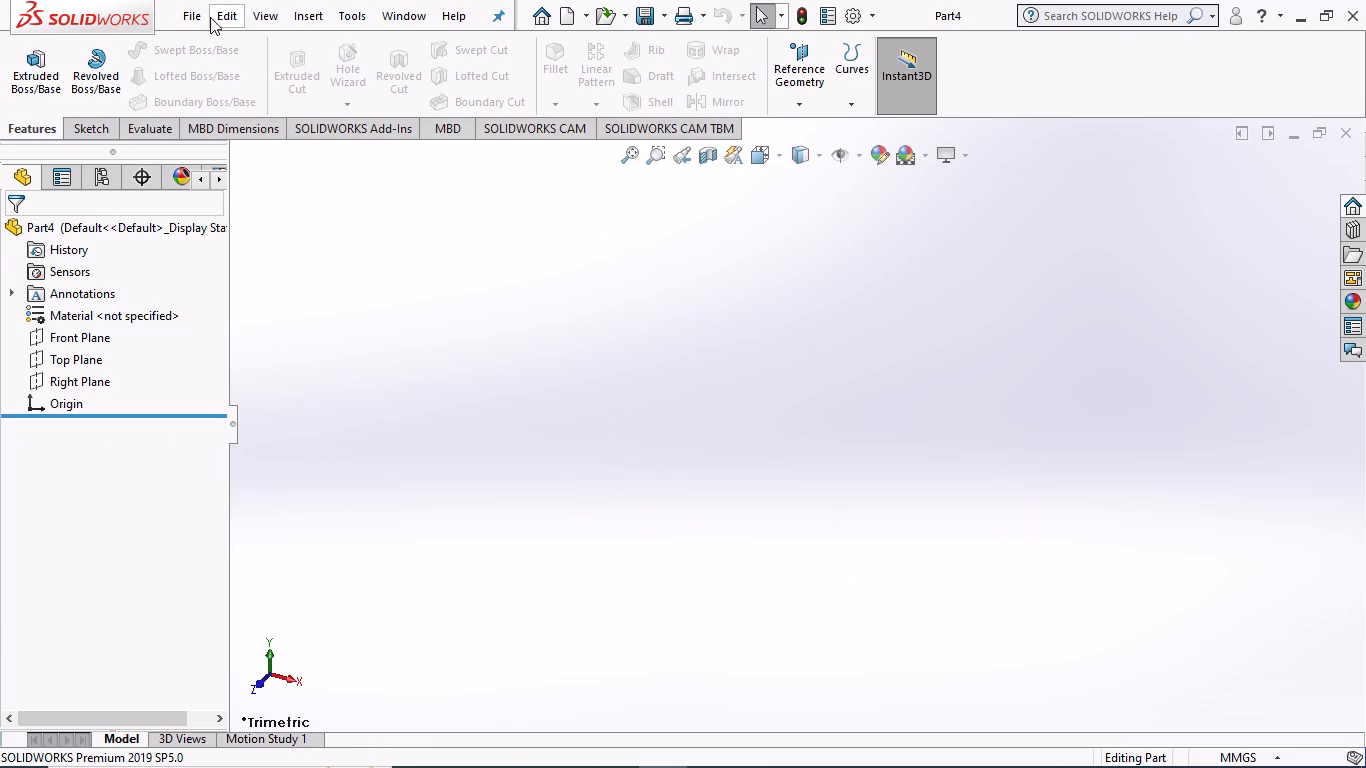
# Start a sketch on the Front Plane with a vertical centerline about 166 mm long and a horizontal one about 288 mm long, crossing at the origin.
pyautogui.click(63, 339)
pyautogui.click(80, 306)
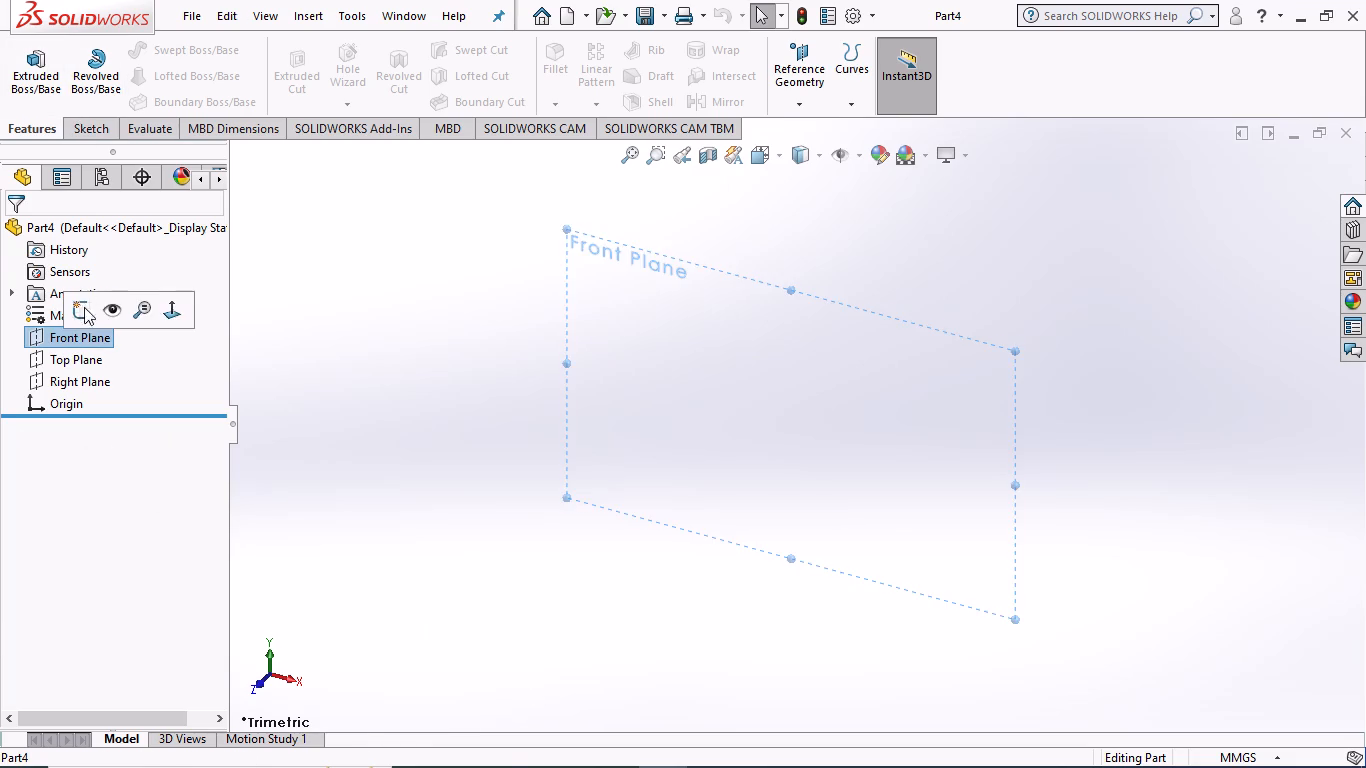
pyautogui.click(152, 52)
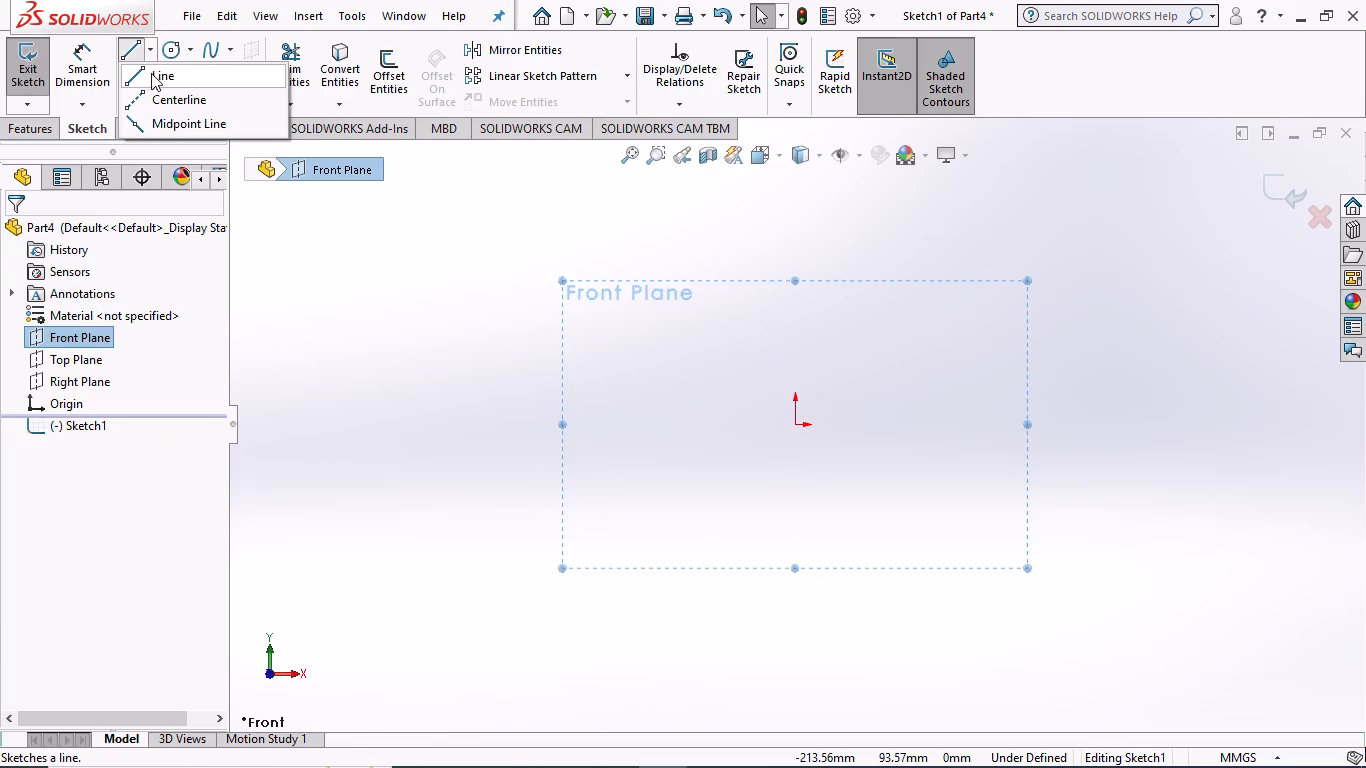
pyautogui.click(152, 97)
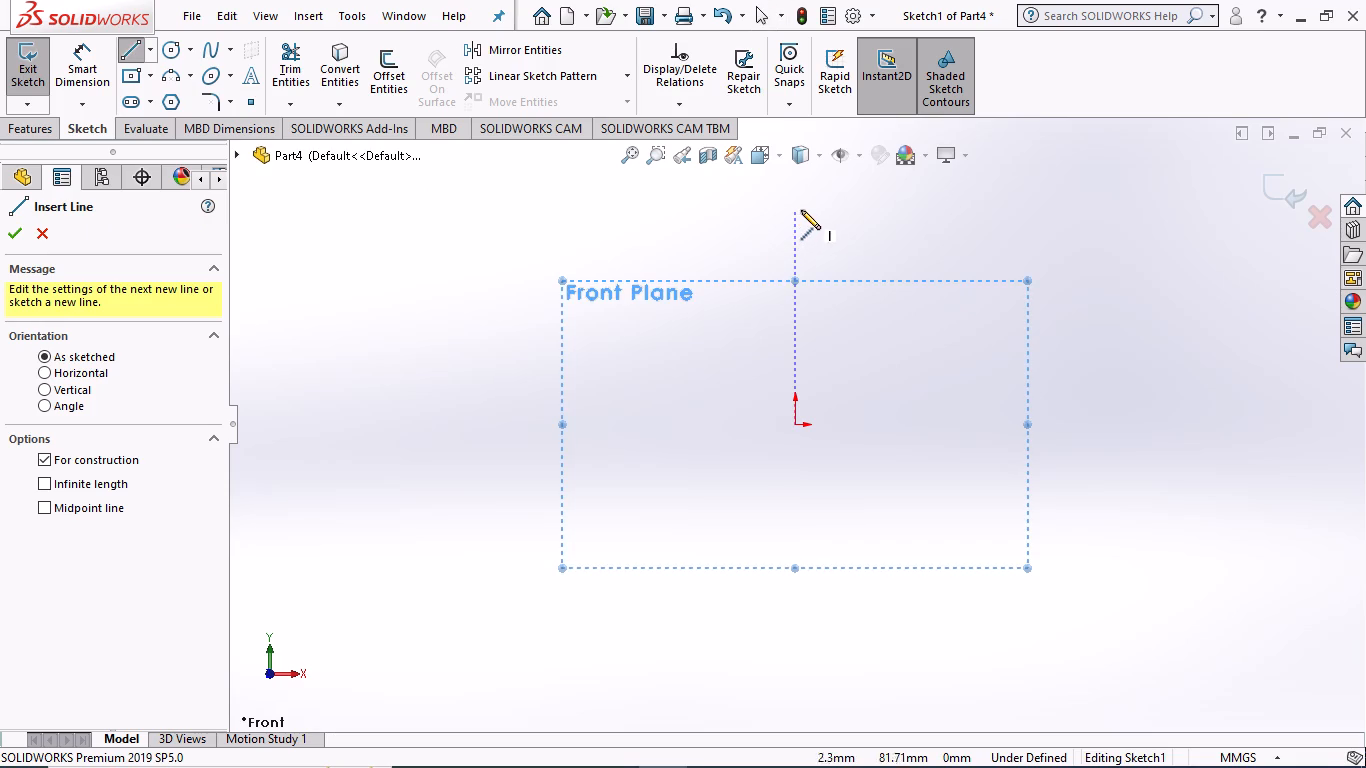
pyautogui.click(801, 210)
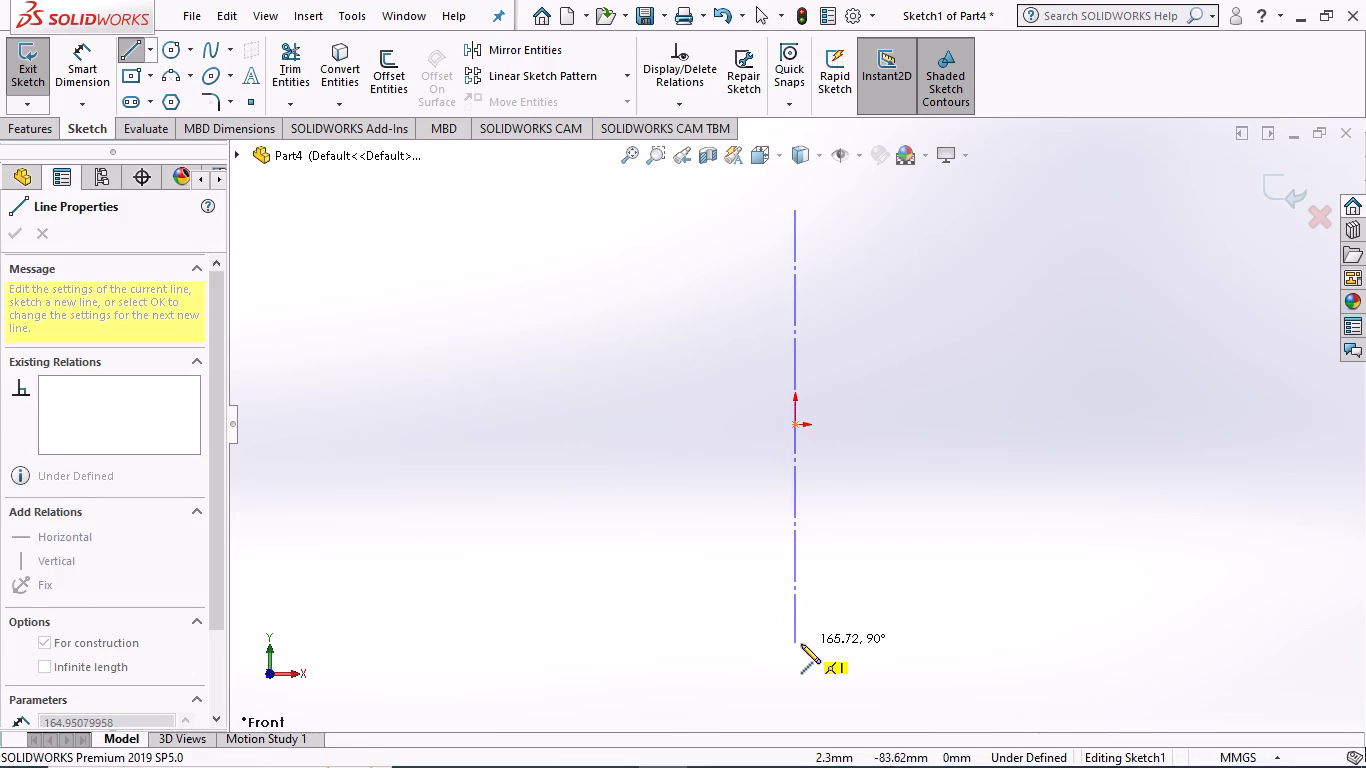
pyautogui.click(801, 646)
pyautogui.press('Escape')
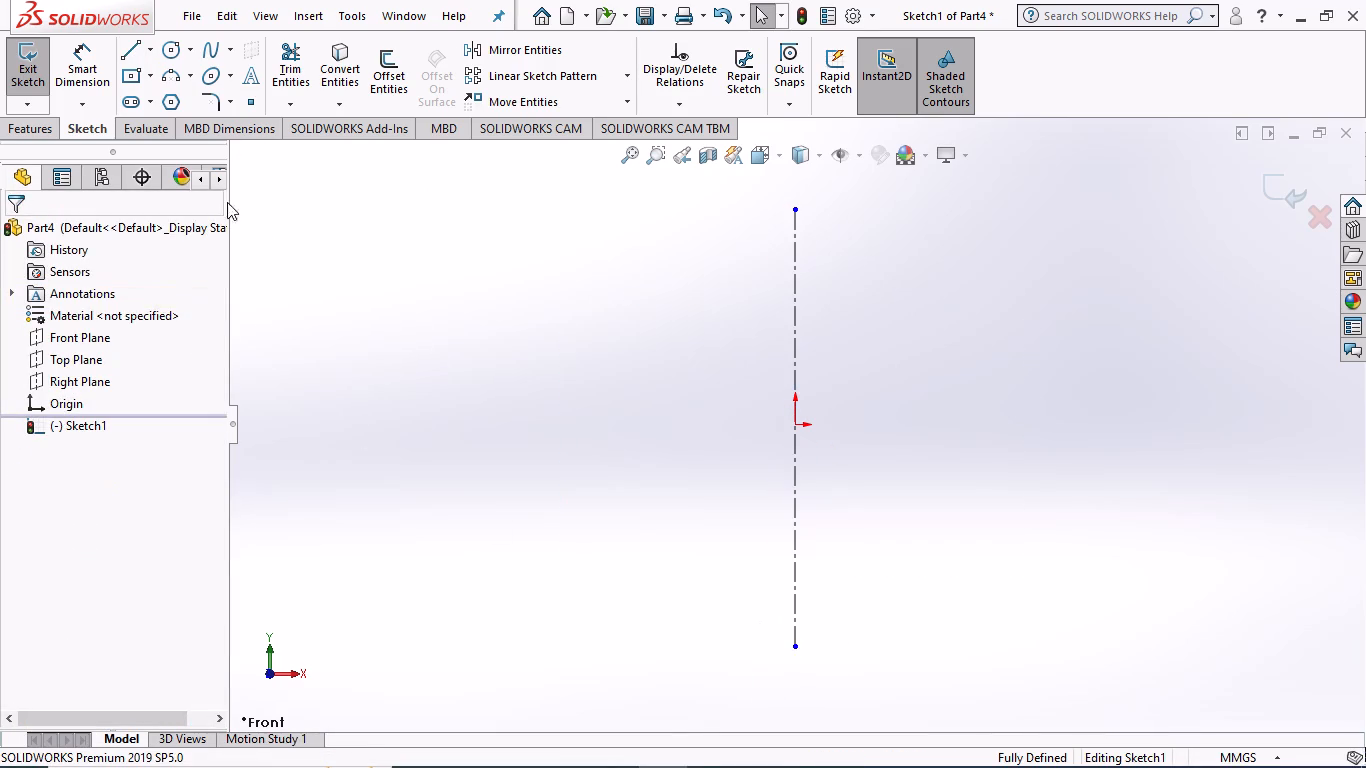
pyautogui.click(148, 52)
pyautogui.click(156, 100)
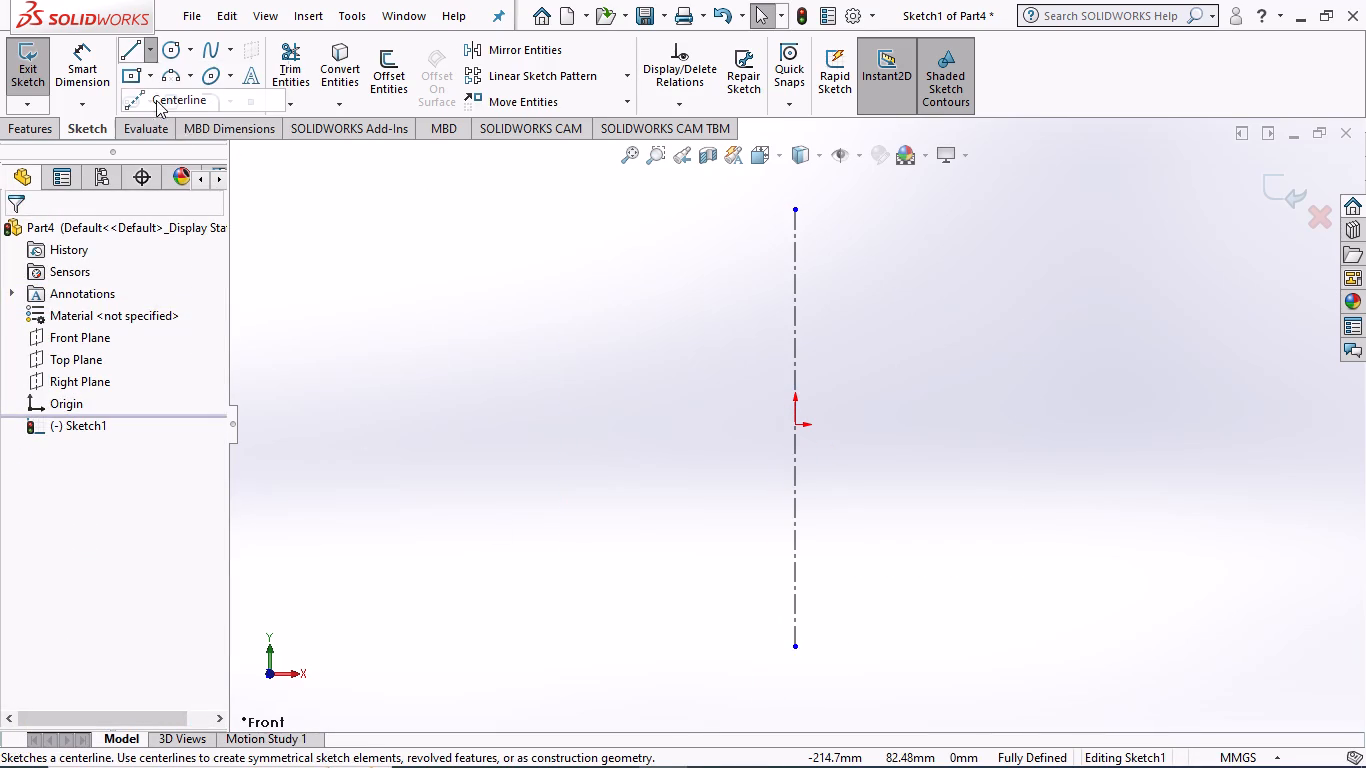
pyautogui.click(404, 425)
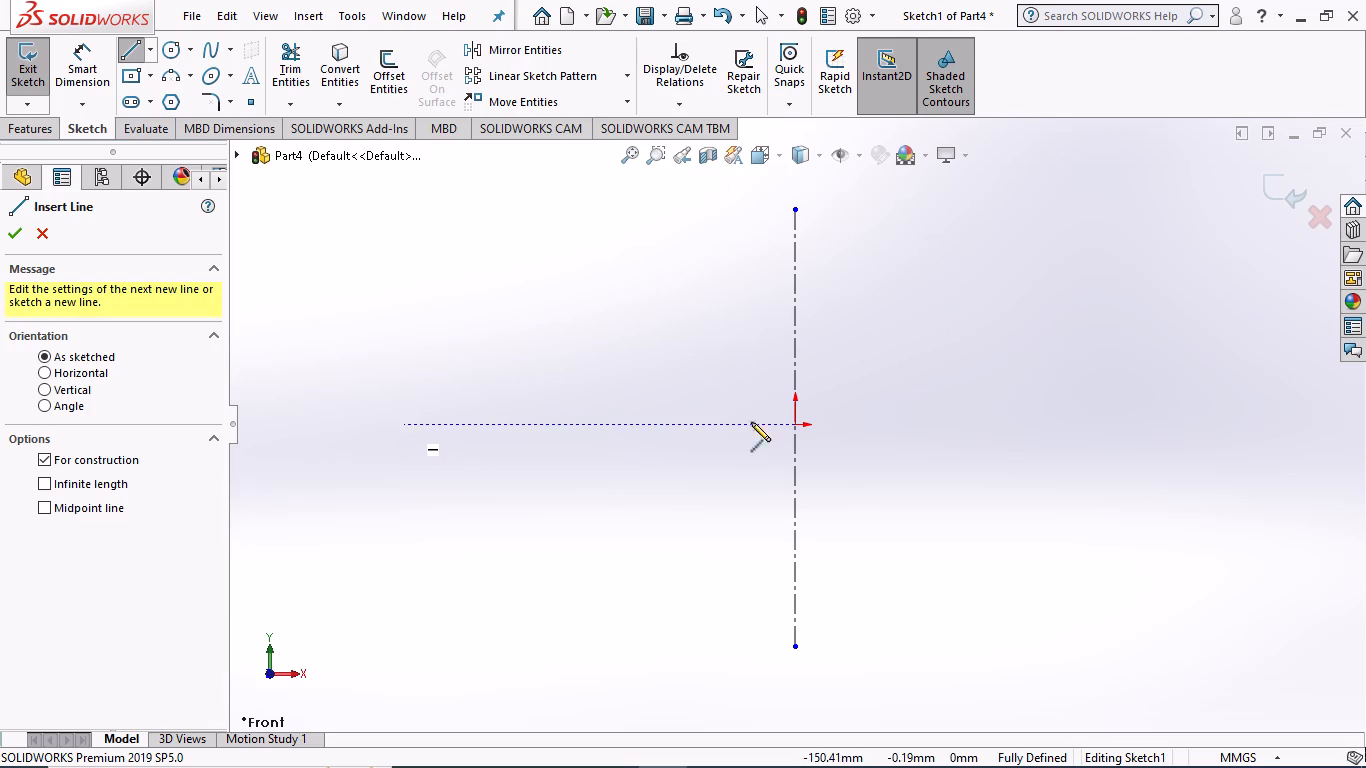
pyautogui.click(1157, 422)
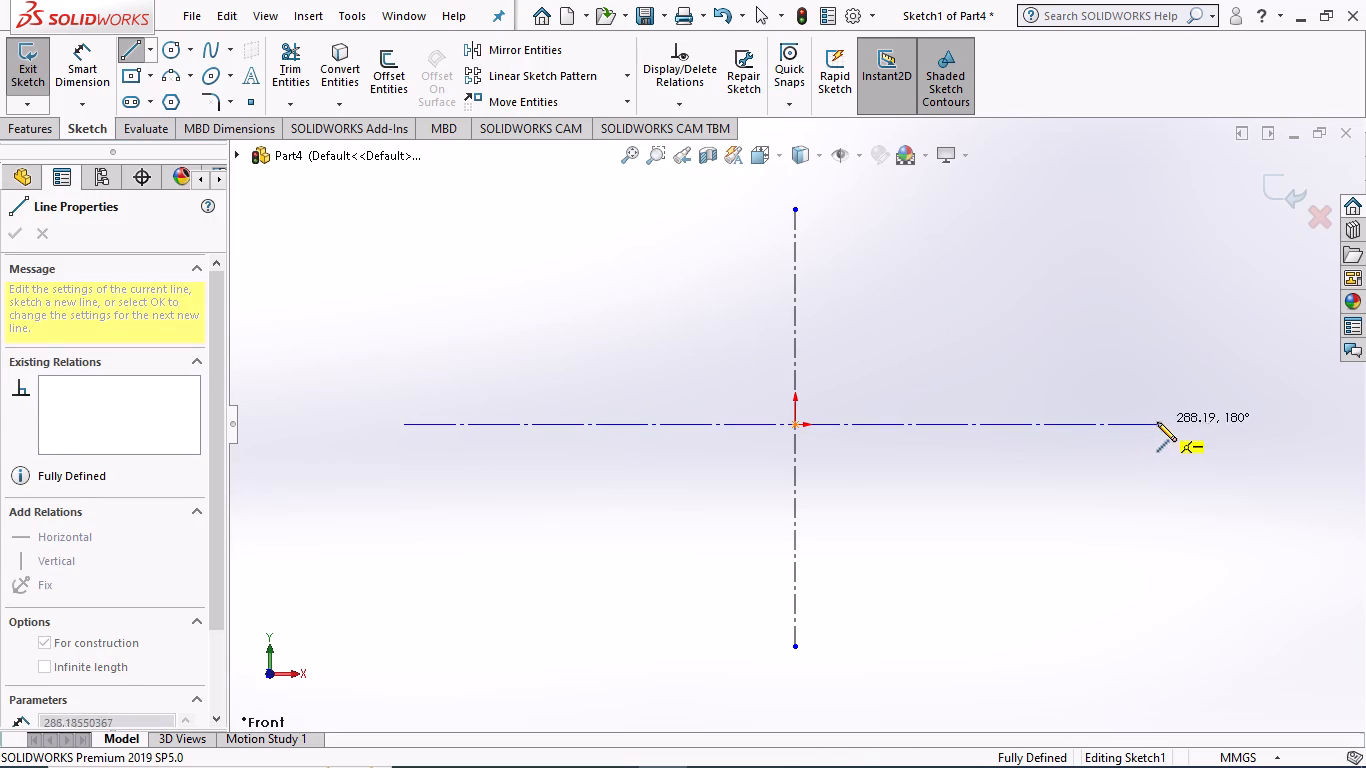
pyautogui.press('Escape')
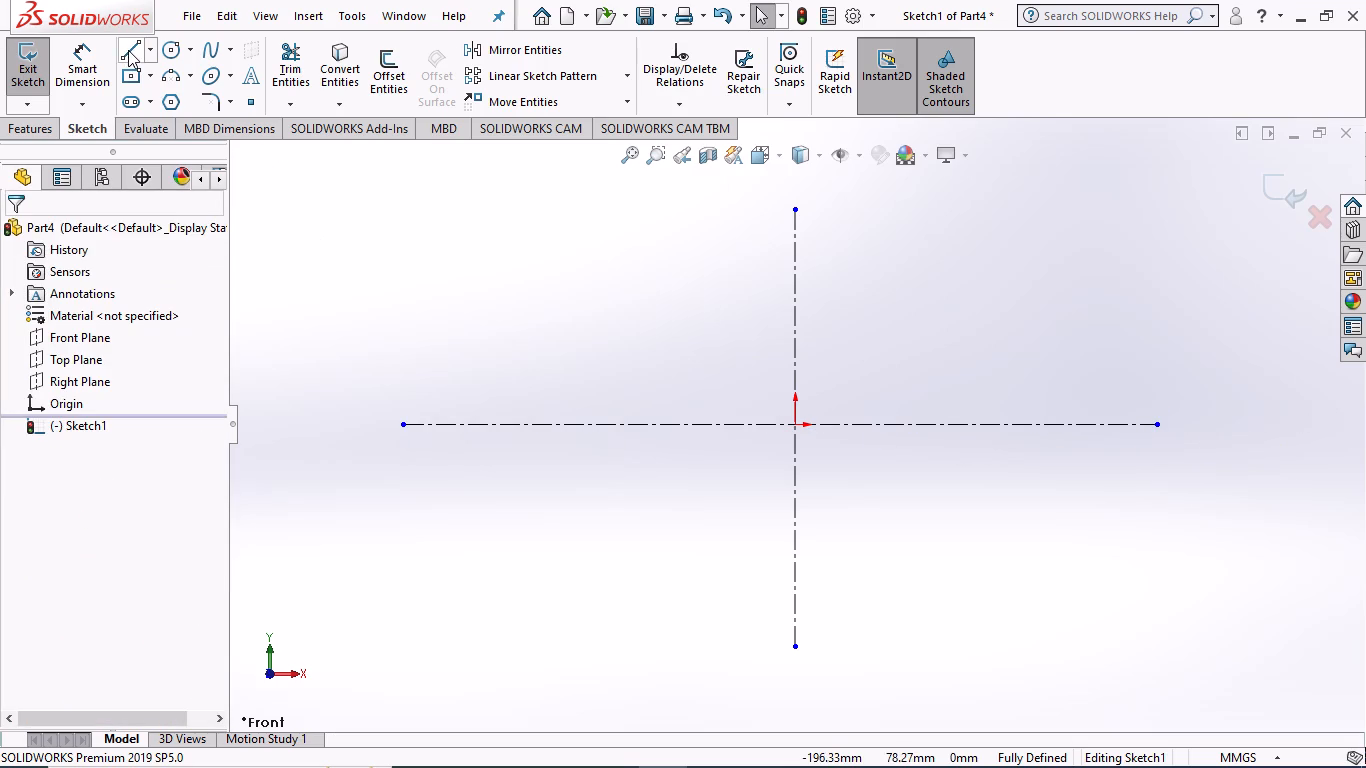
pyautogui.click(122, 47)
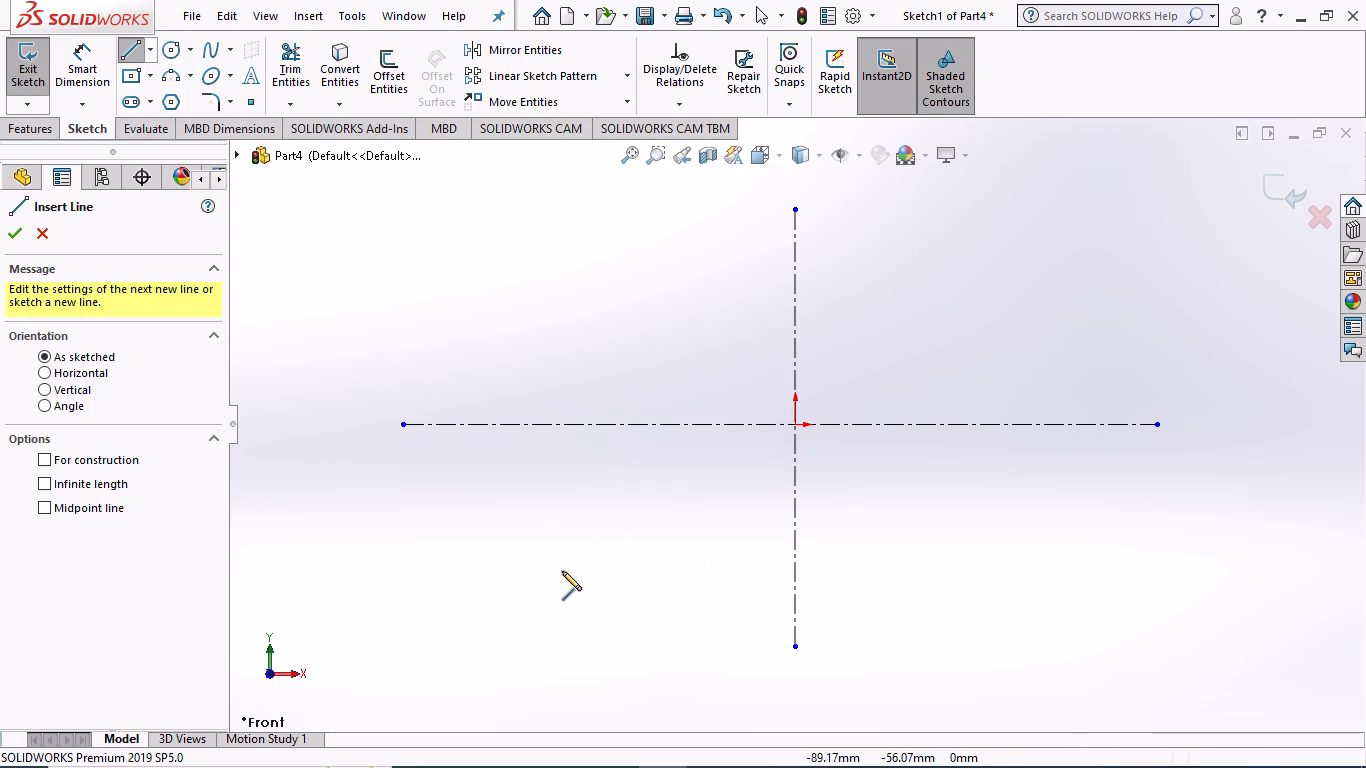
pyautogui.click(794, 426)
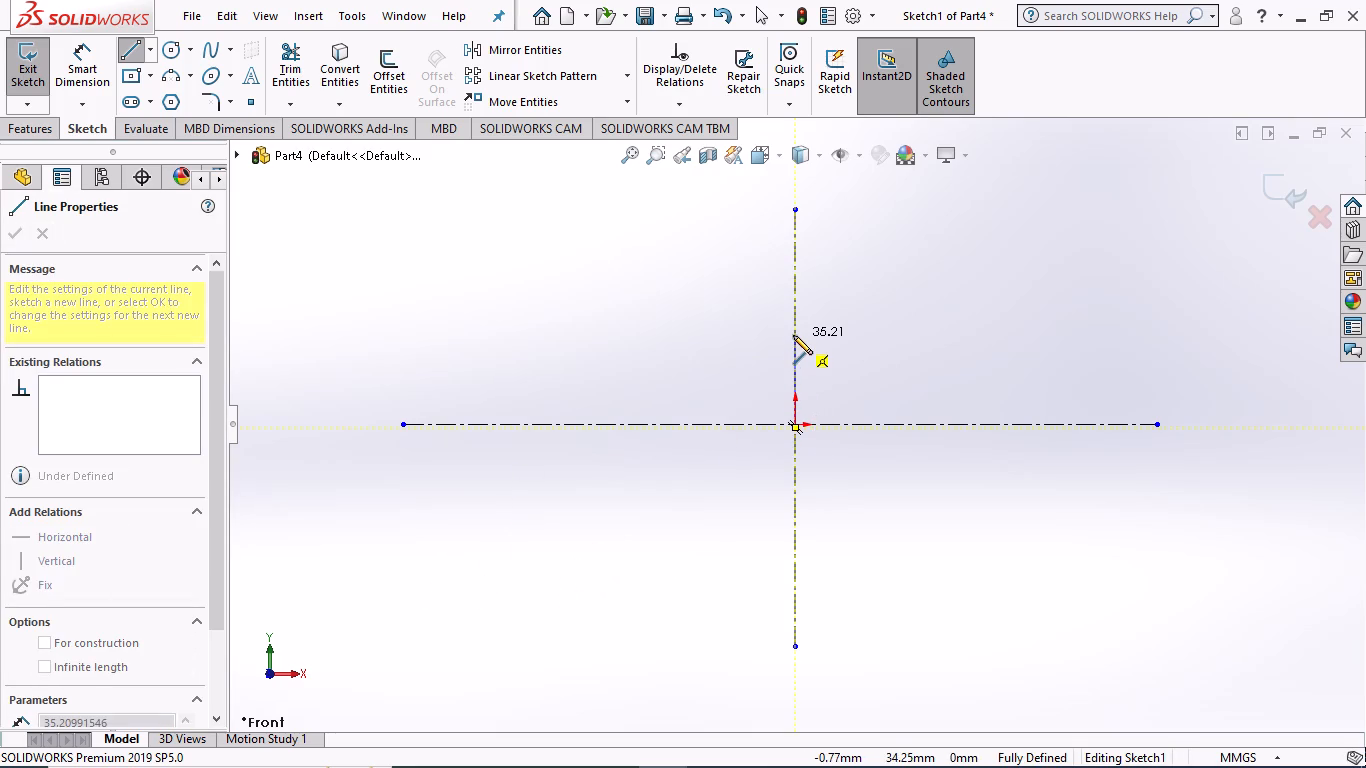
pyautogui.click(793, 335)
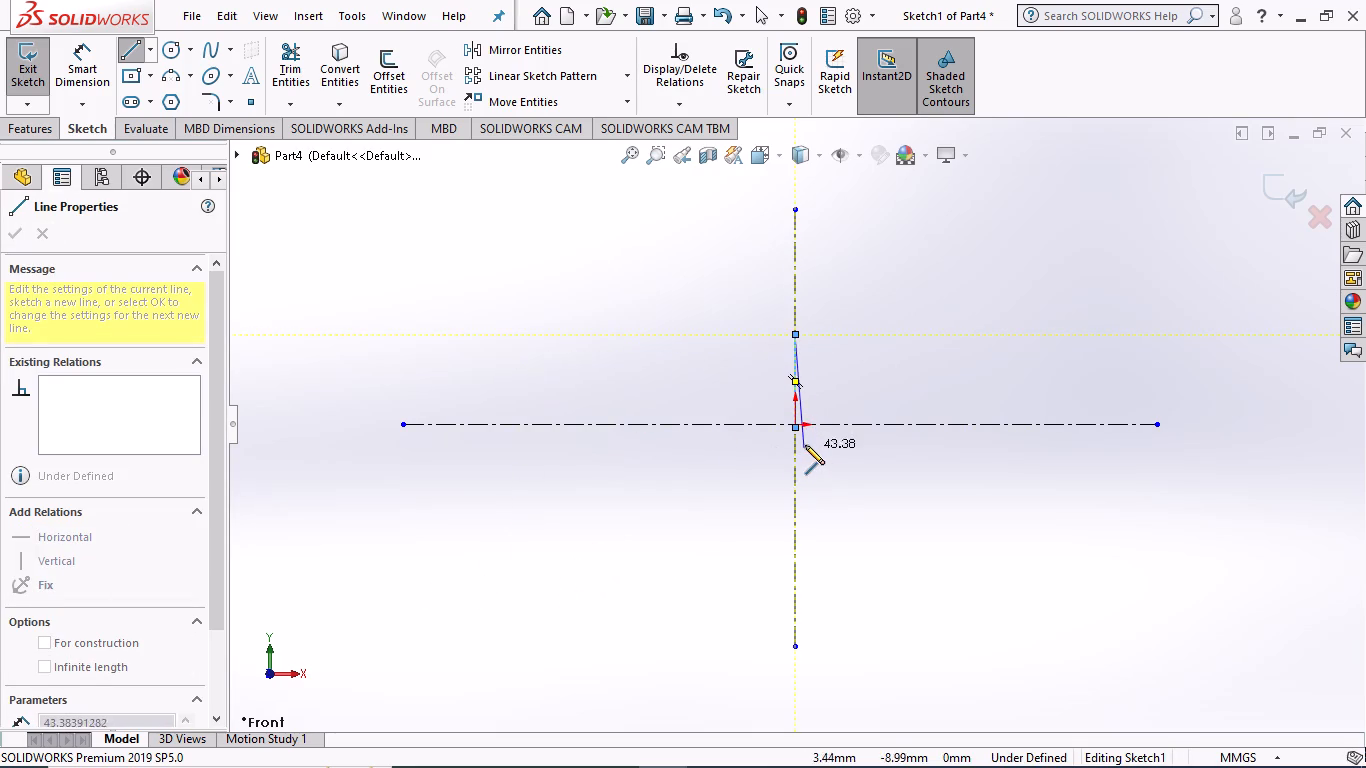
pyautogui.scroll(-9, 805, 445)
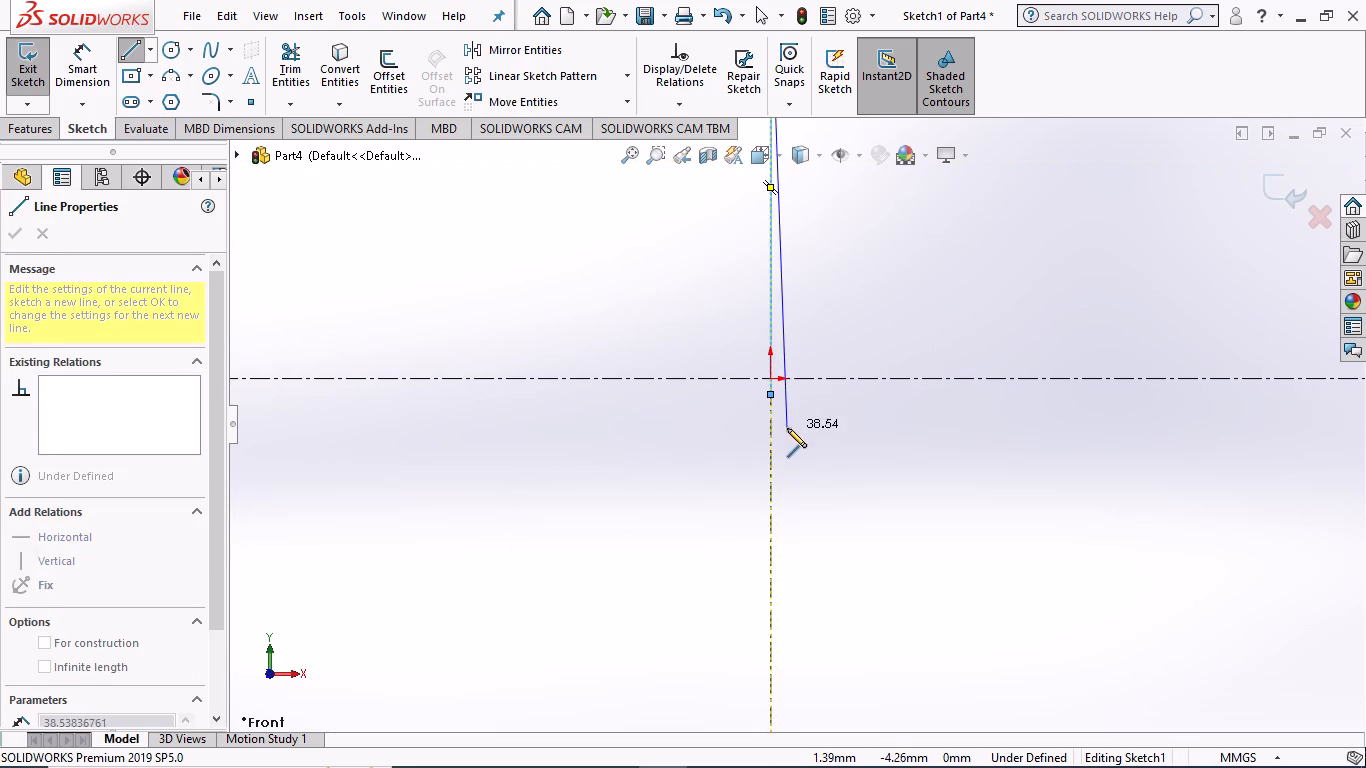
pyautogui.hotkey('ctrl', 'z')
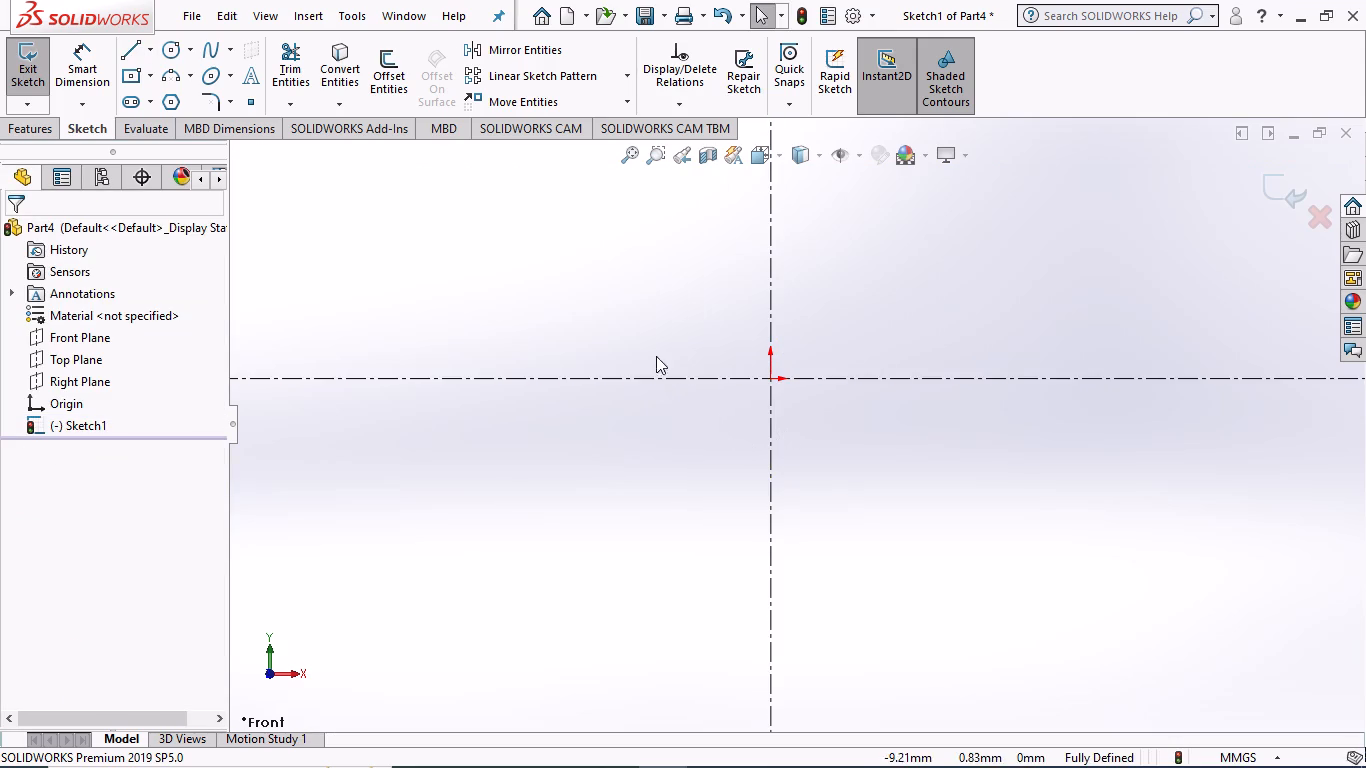
# Sketch a closed stepped profile about 133 mm long above the horizontal centerline, with its taller, short section ending at the origin.
pyautogui.scroll(4, 695, 284)
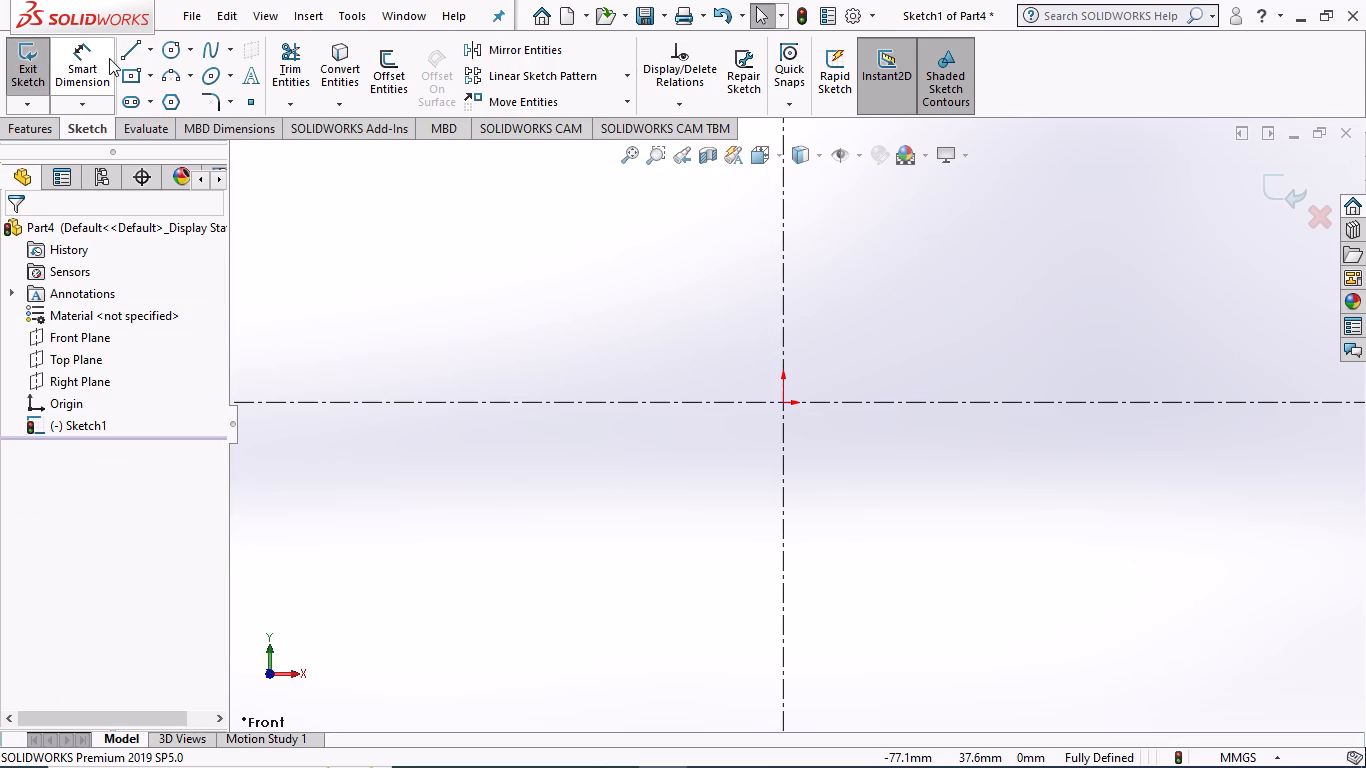
pyautogui.click(131, 44)
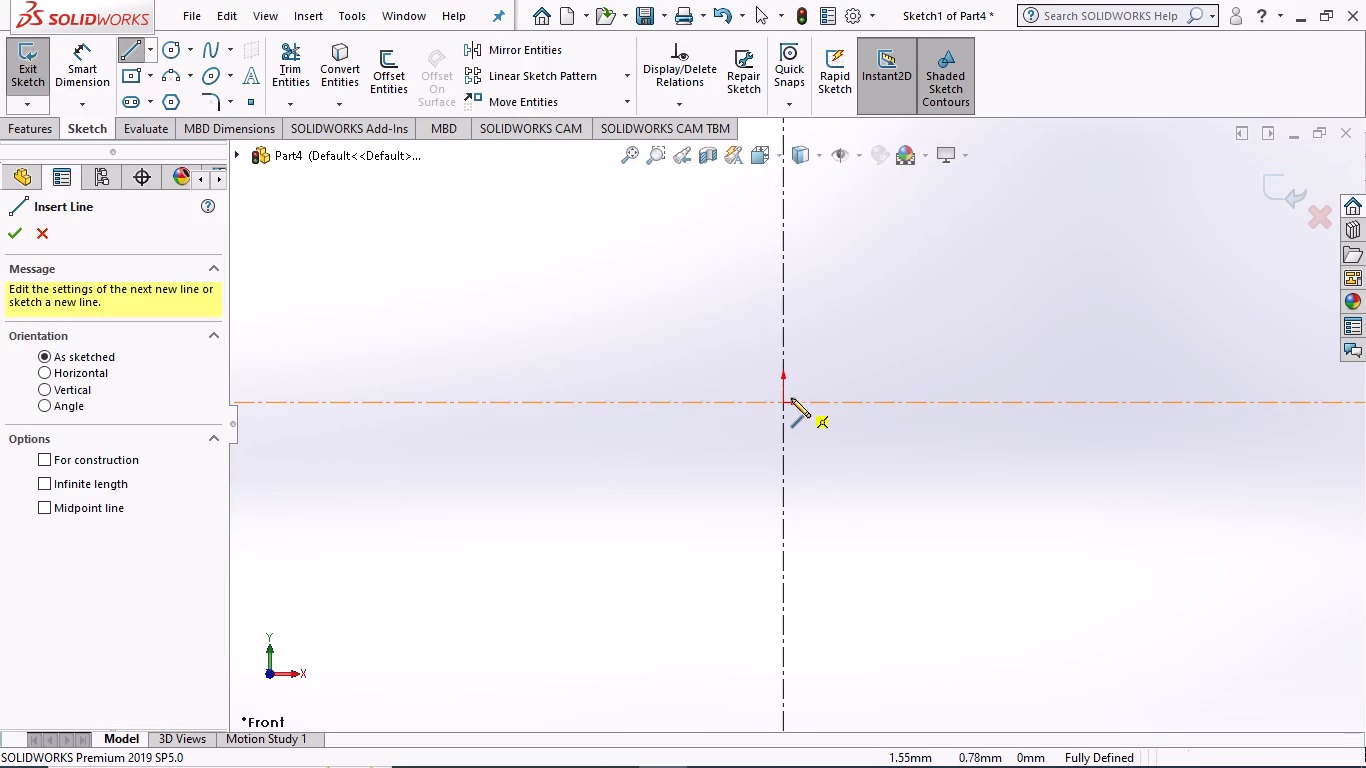
pyautogui.click(785, 402)
pyautogui.click(784, 310)
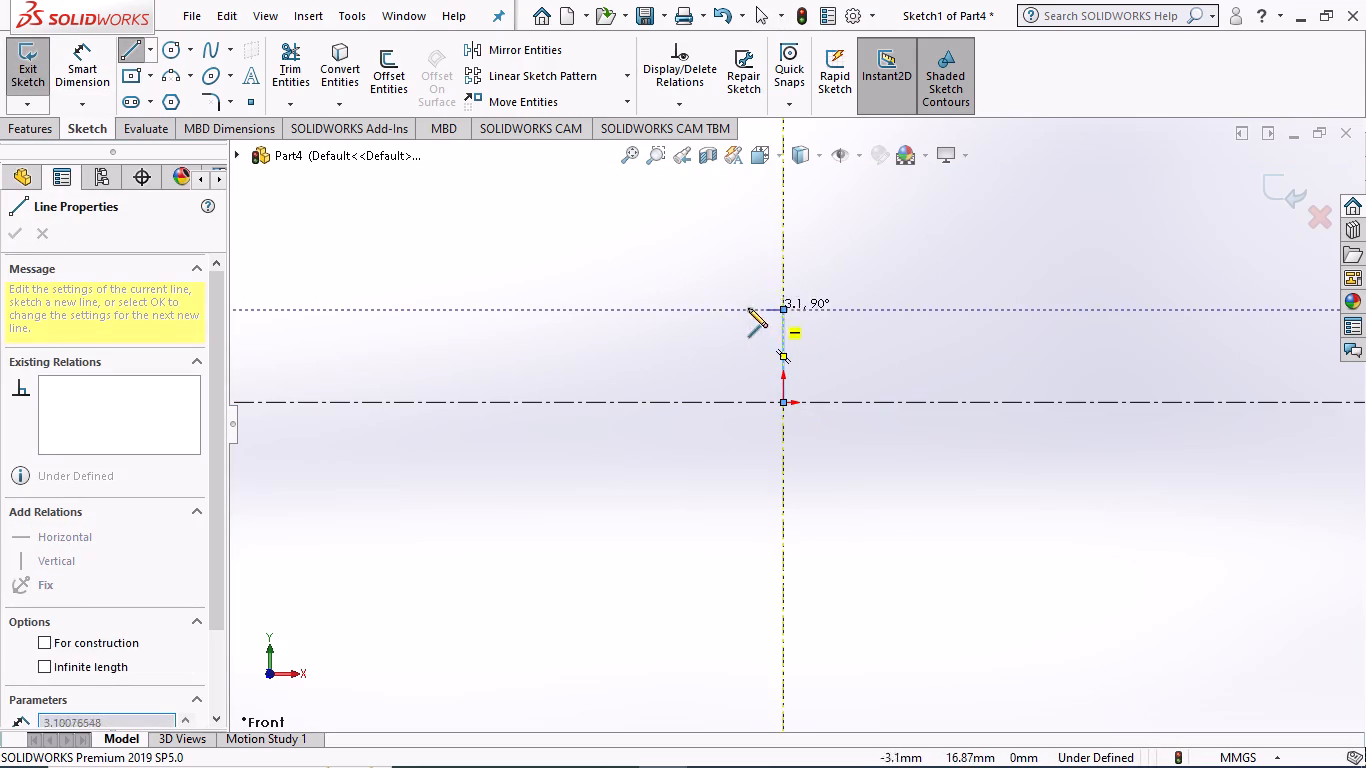
pyautogui.click(713, 307)
pyautogui.click(718, 342)
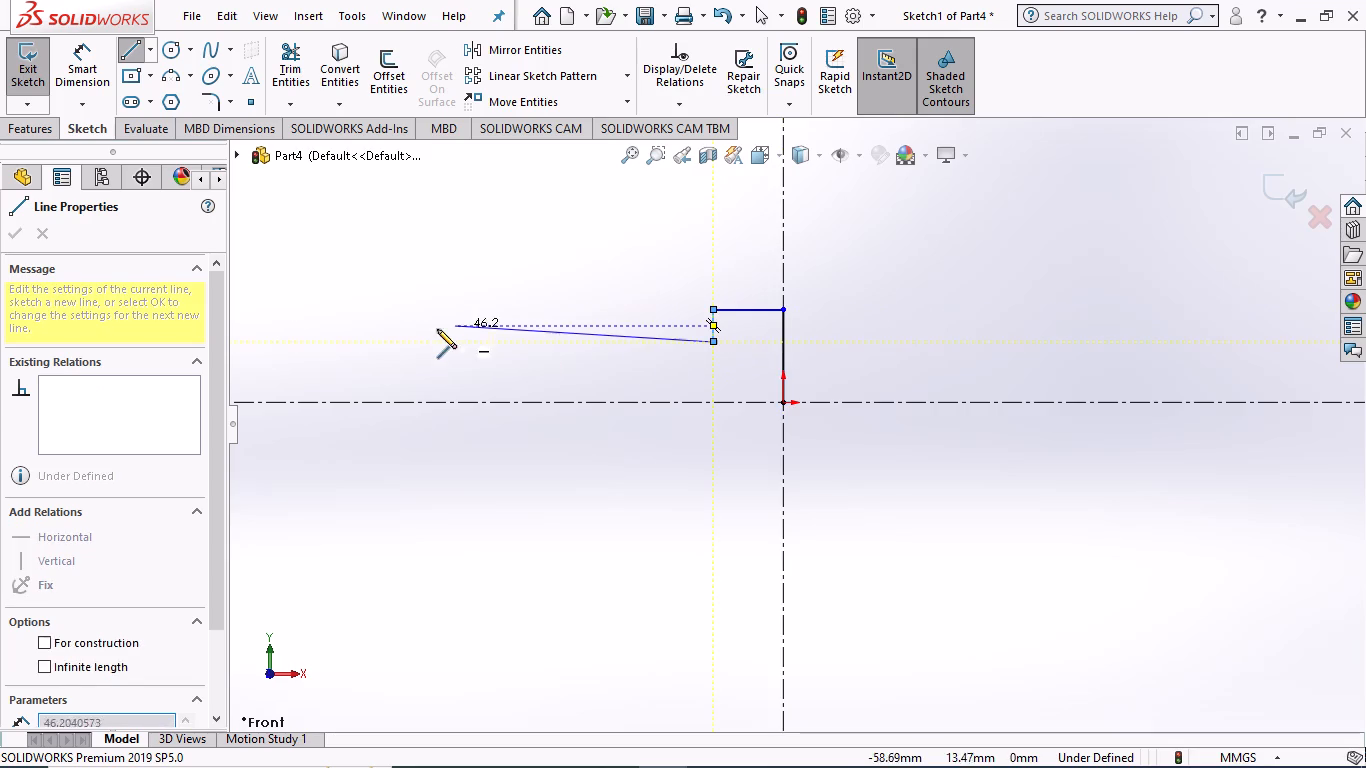
pyautogui.scroll(2, 330, 342)
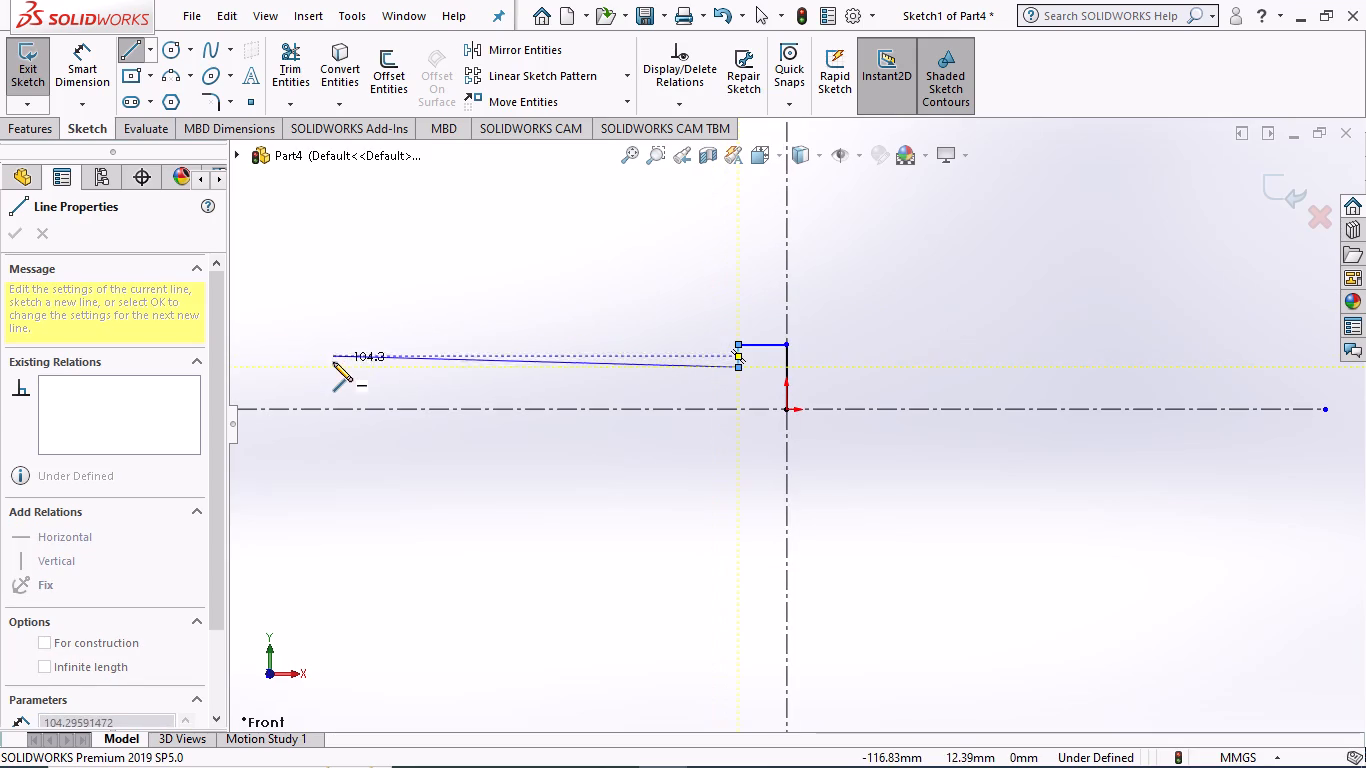
pyautogui.scroll(1, 333, 364)
pyautogui.click(359, 377)
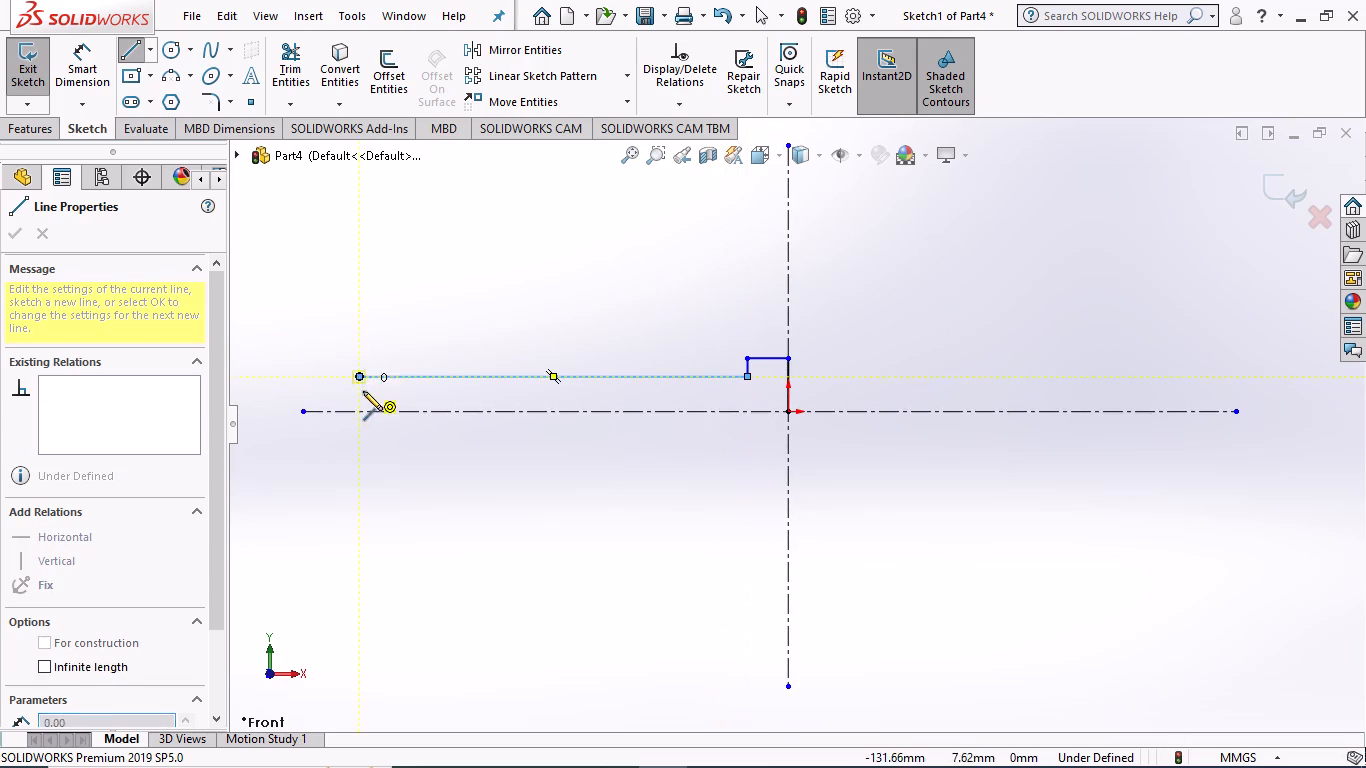
pyautogui.click(358, 411)
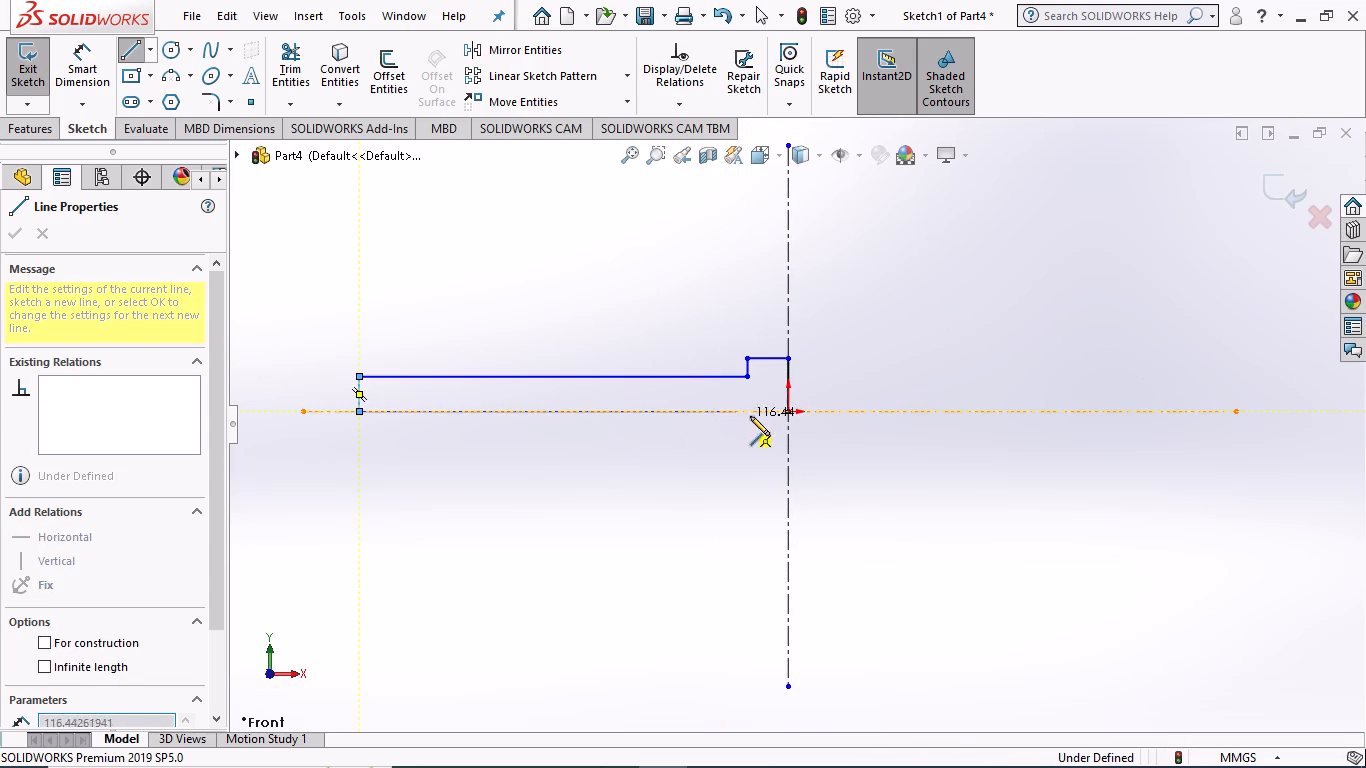
pyautogui.click(786, 413)
pyautogui.press('Escape')
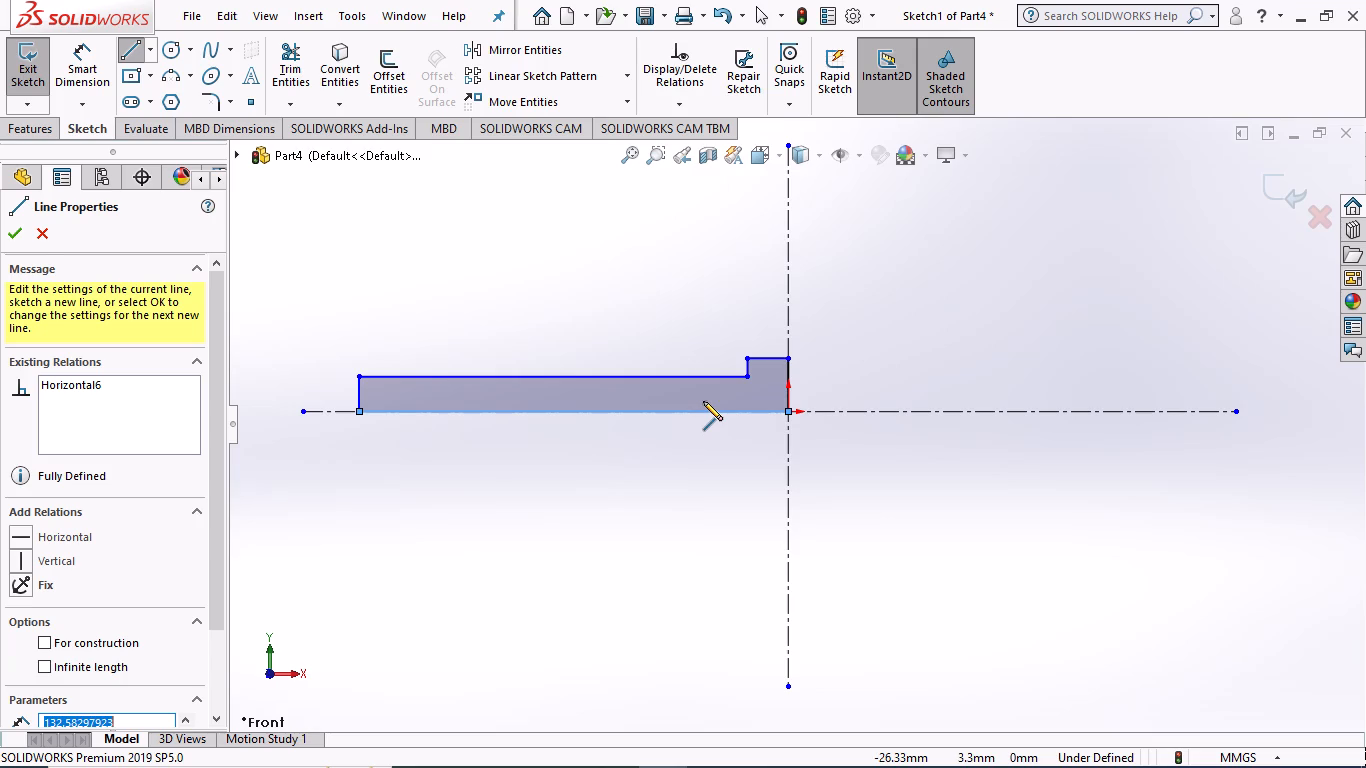
pyautogui.press('Escape')
# Dimension the top edge of the taller section as 16 mm and the long edge of the thin section as 154 mm.
pyautogui.click(71, 75)
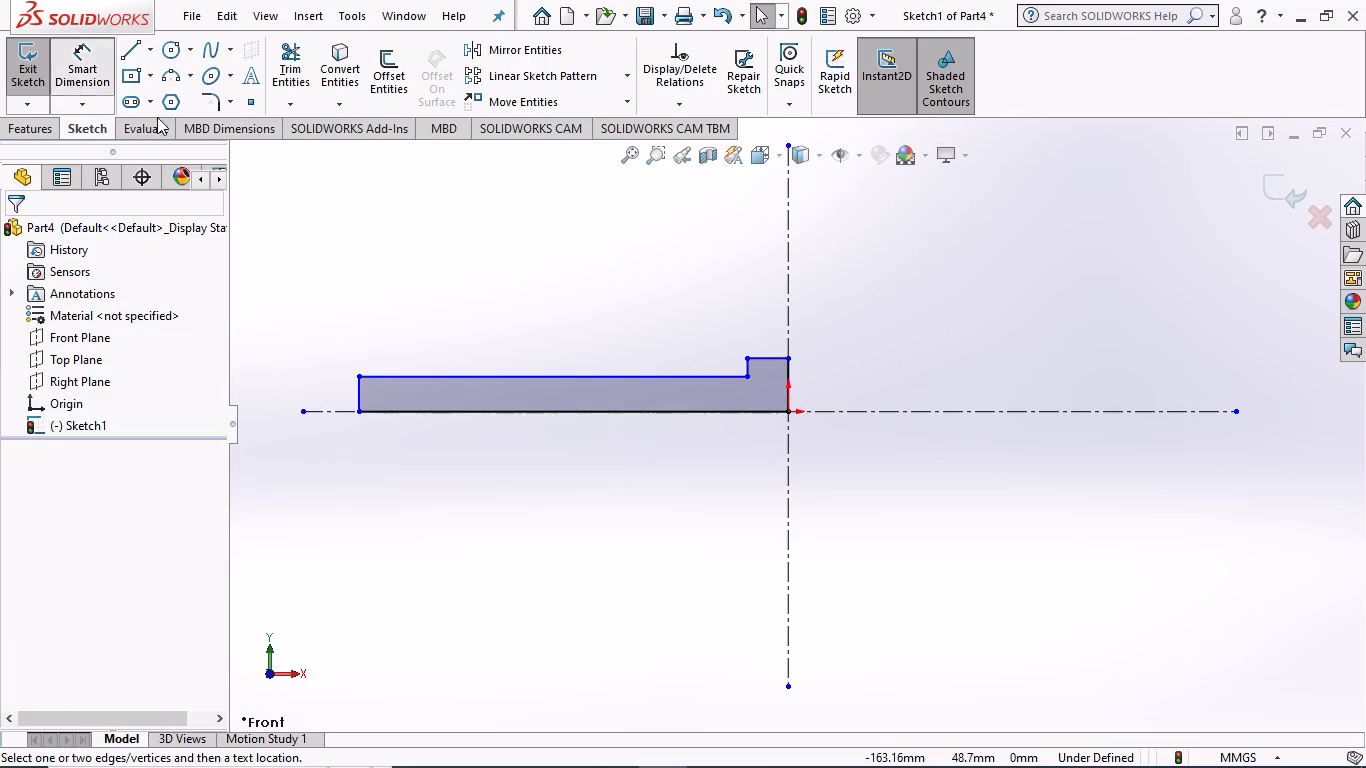
pyautogui.click(759, 357)
pyautogui.click(759, 323)
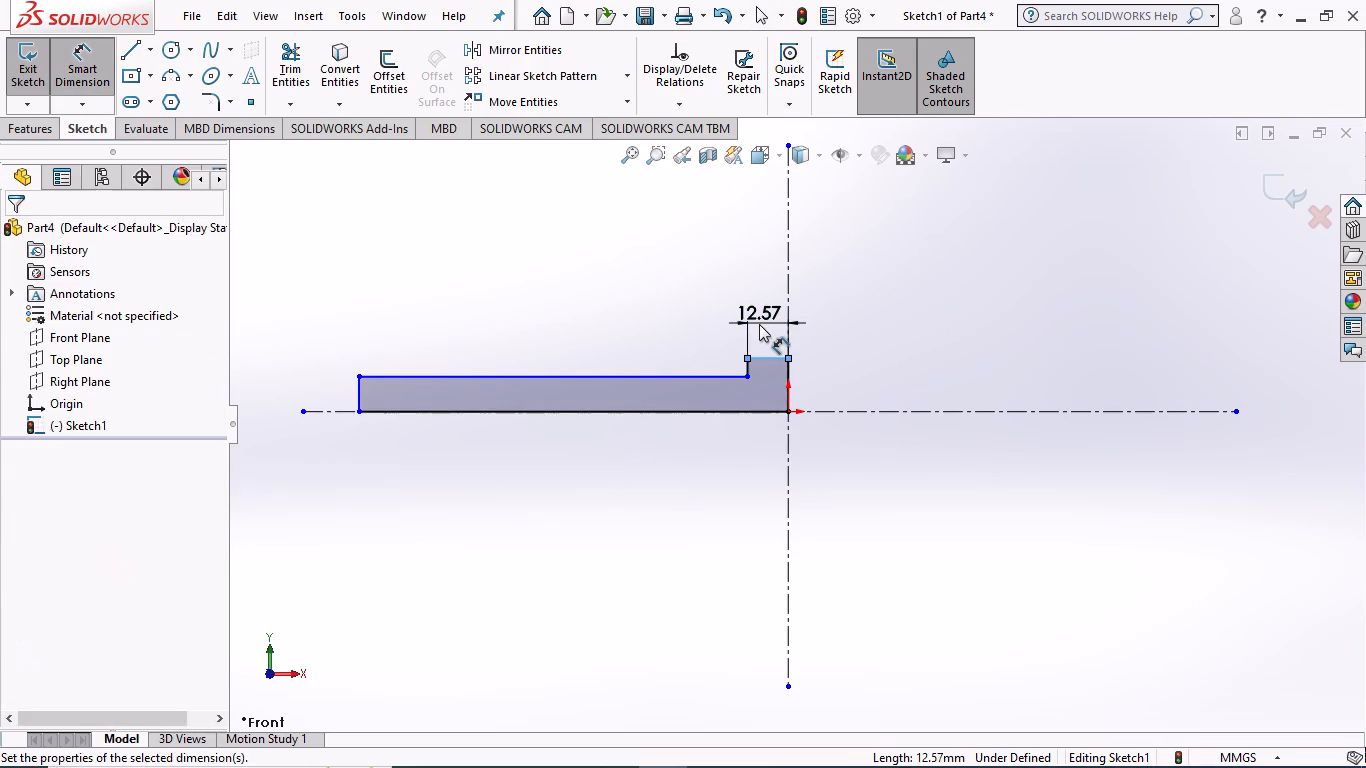
pyautogui.write('16')
pyautogui.press('Return')
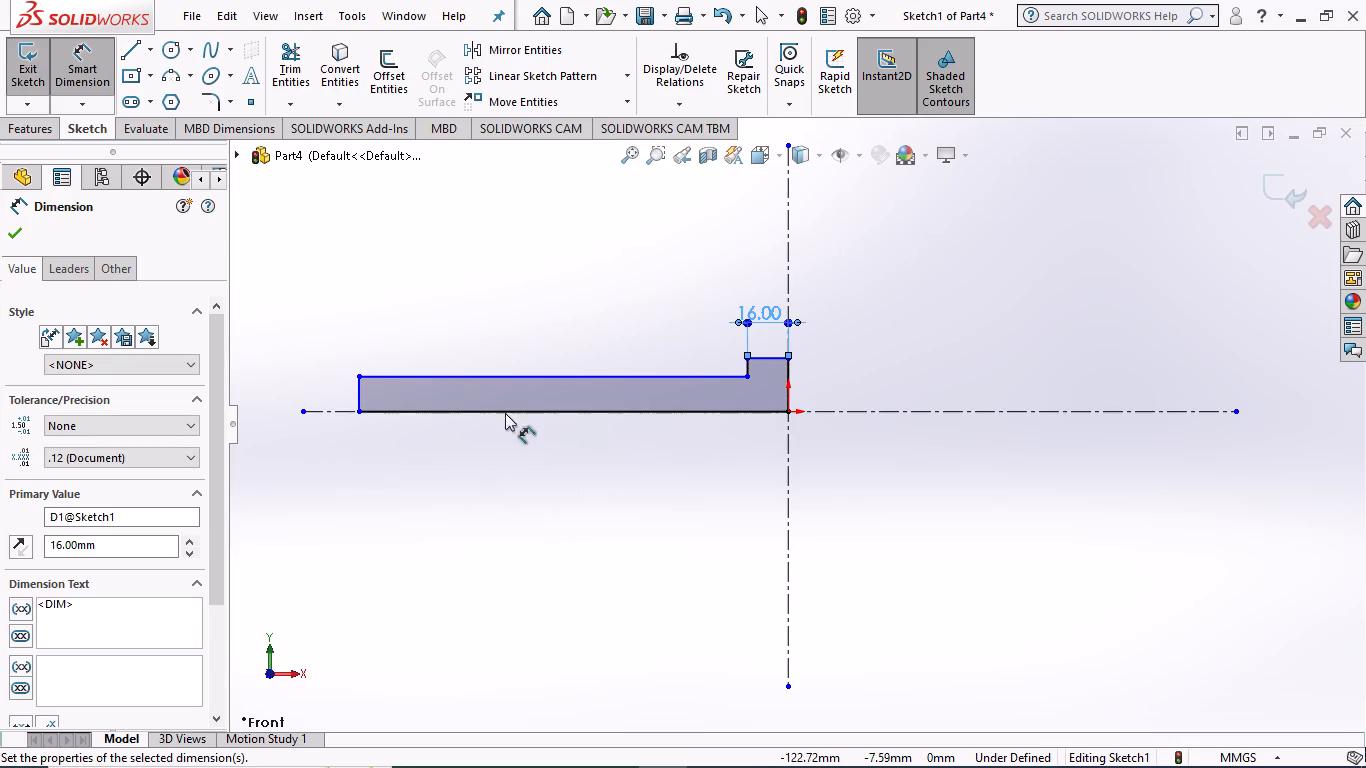
pyautogui.click(509, 376)
pyautogui.click(510, 346)
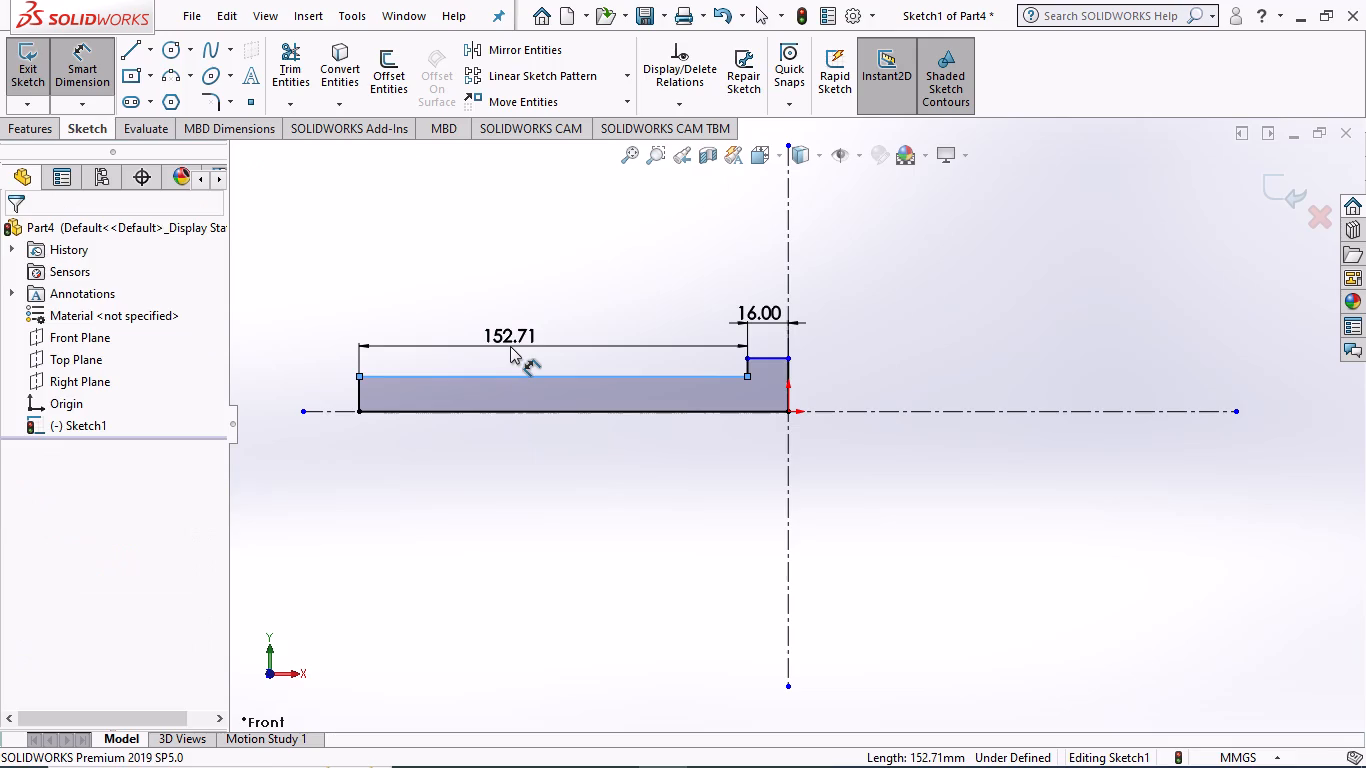
pyautogui.write('154')
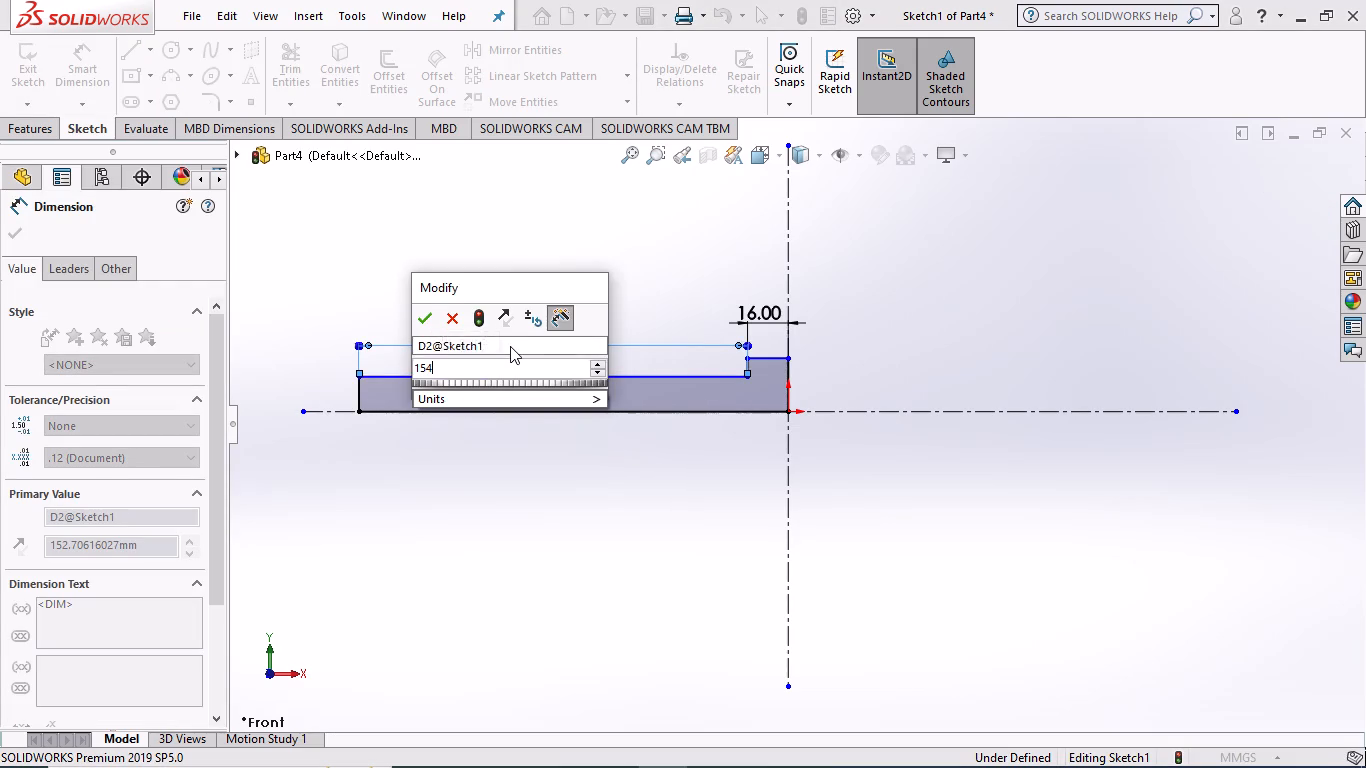
pyautogui.press('Return')
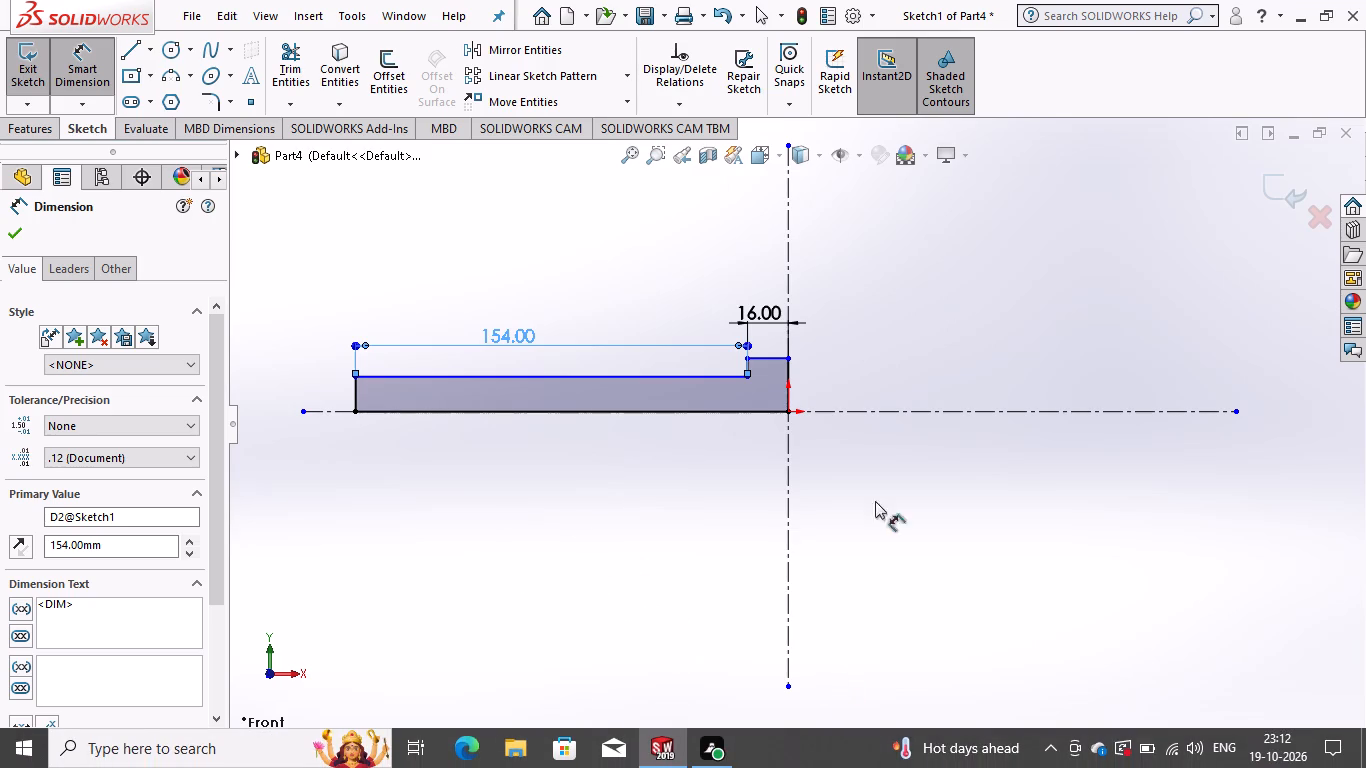
# Dimension the vertical edge of the taller section at the origin as 11 mm.
pyautogui.scroll(-4, 809, 408)
pyautogui.click(773, 355)
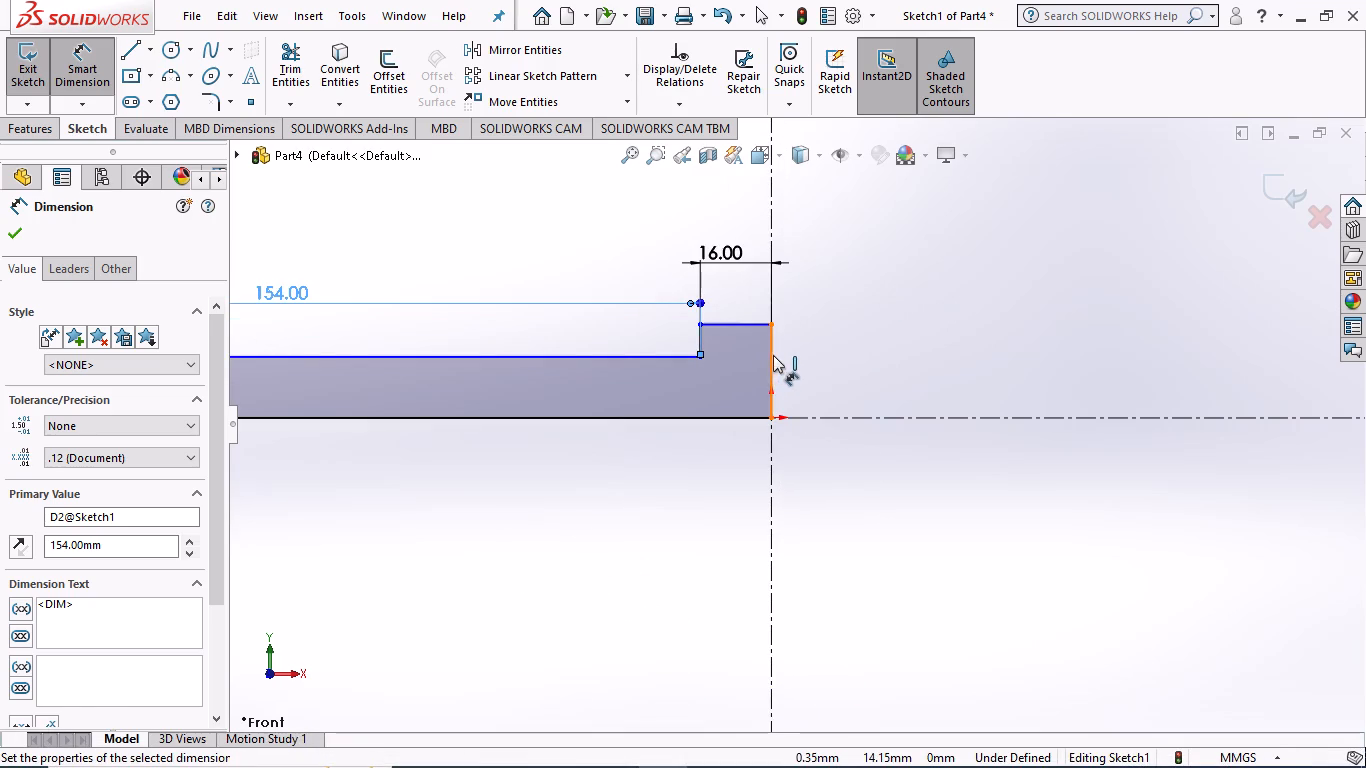
pyautogui.click(827, 366)
pyautogui.write('11')
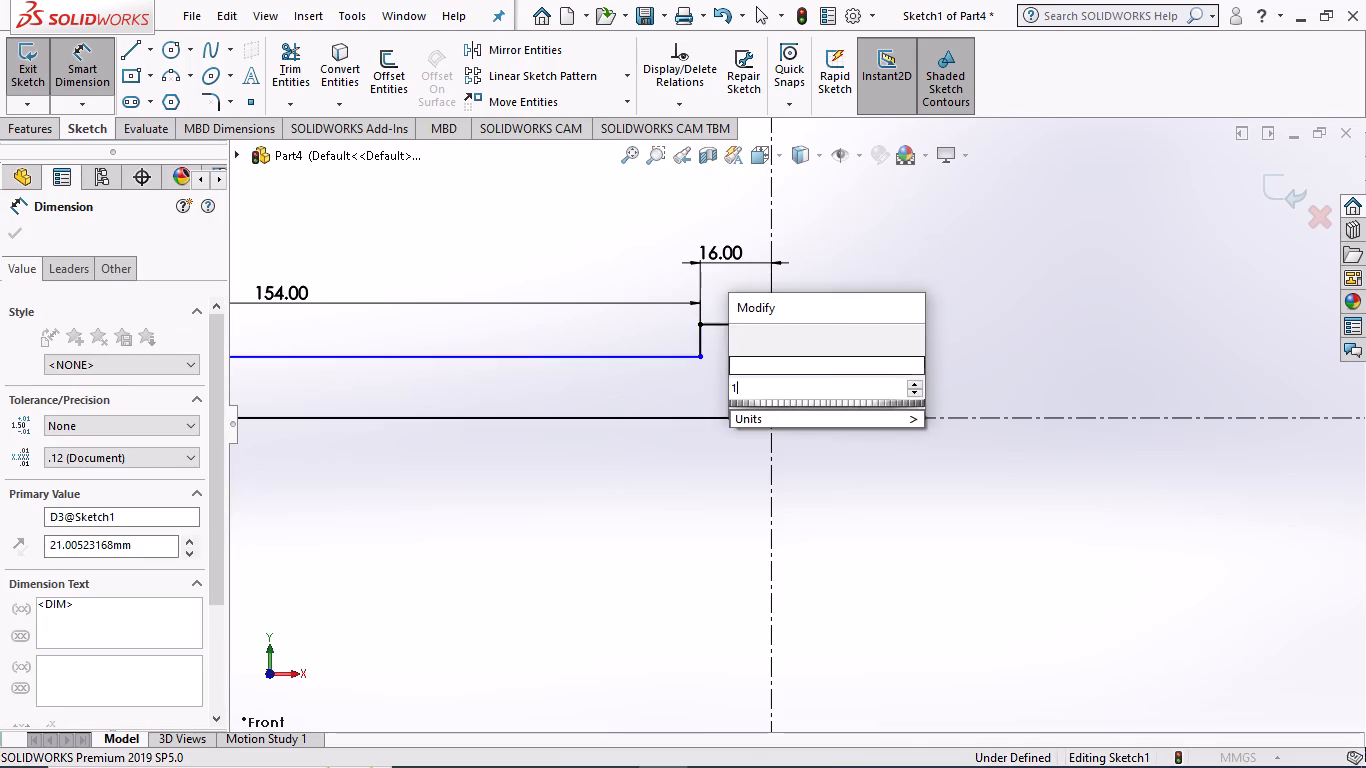
pyautogui.press('Return')
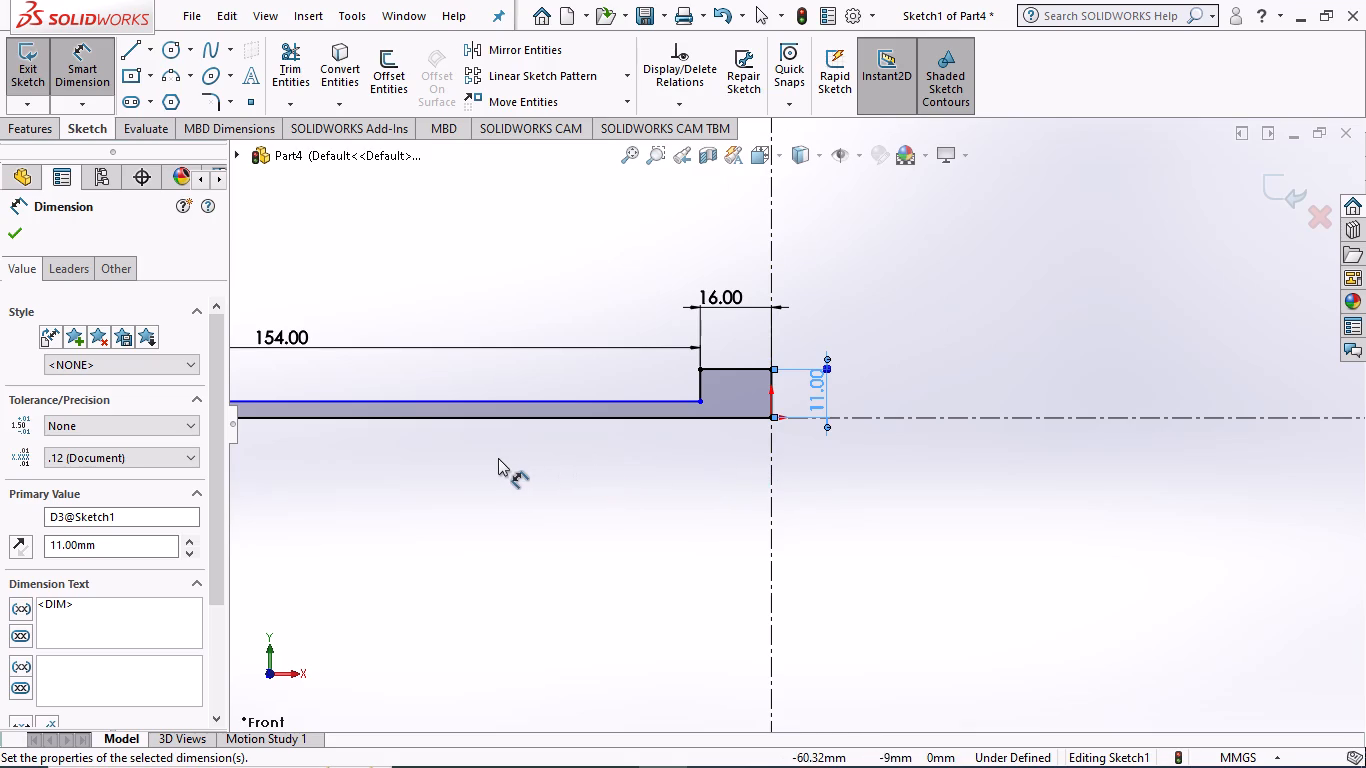
pyautogui.scroll(4, 488, 457)
pyautogui.scroll(-3, 480, 413)
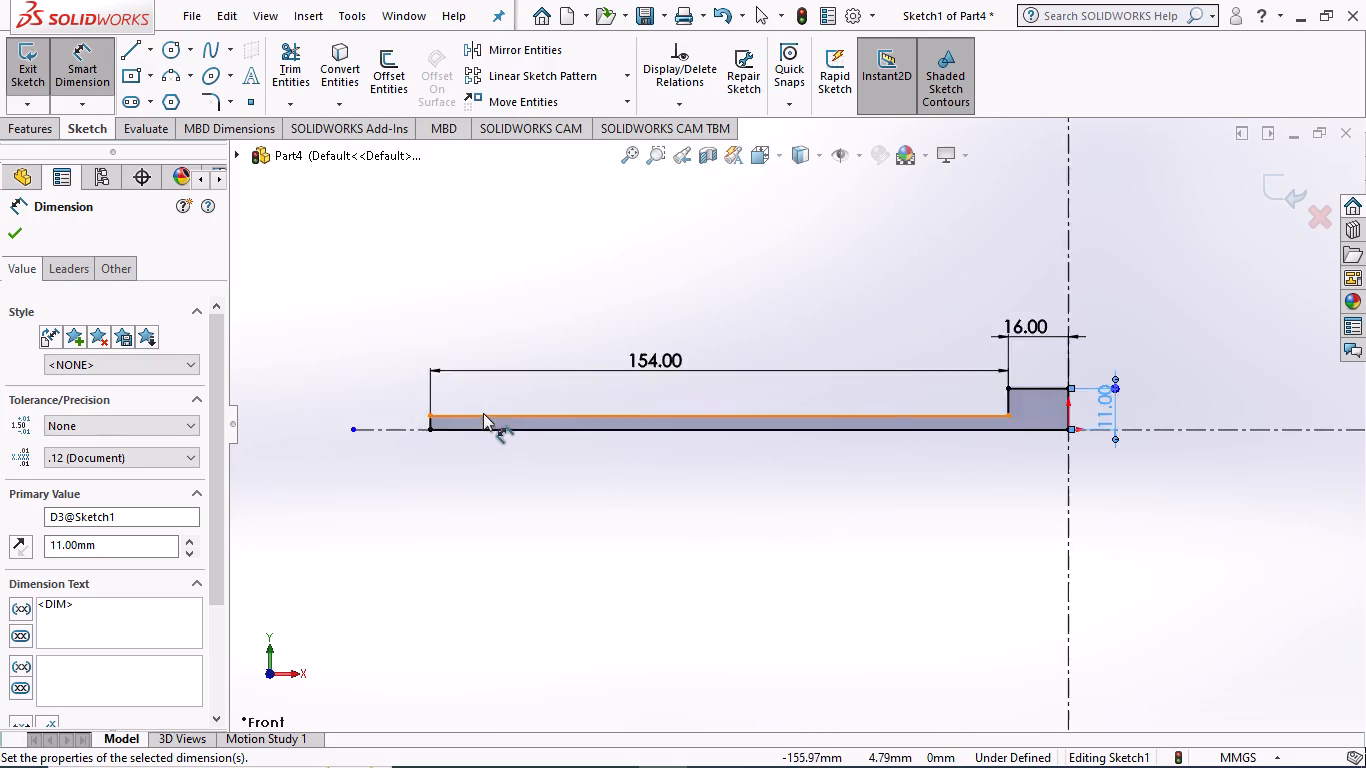
# Dimension the height of the thin section, between its long top and bottom edges, as 8 mm.
pyautogui.scroll(-2, 483, 413)
pyautogui.scroll(-1, 815, 496)
pyautogui.scroll(5, 823, 484)
pyautogui.scroll(-2, 982, 417)
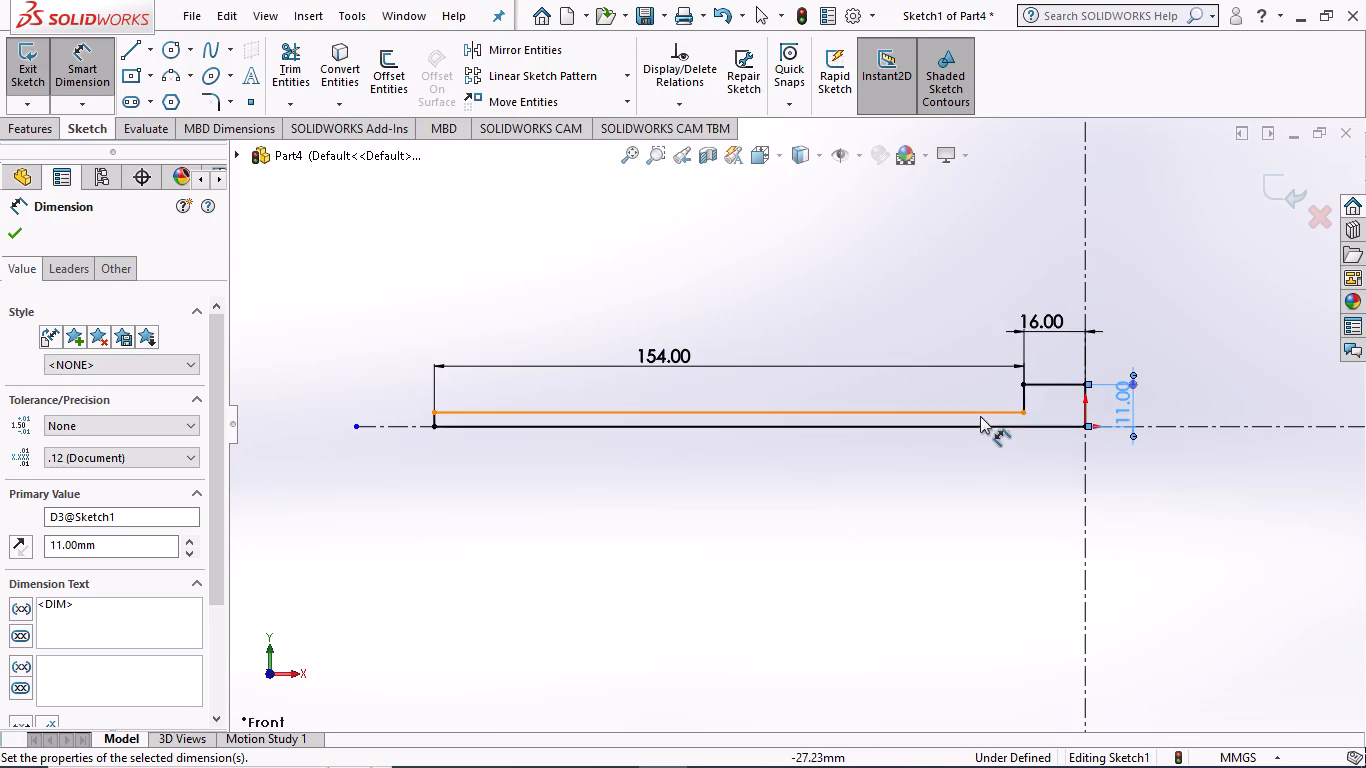
pyautogui.click(803, 429)
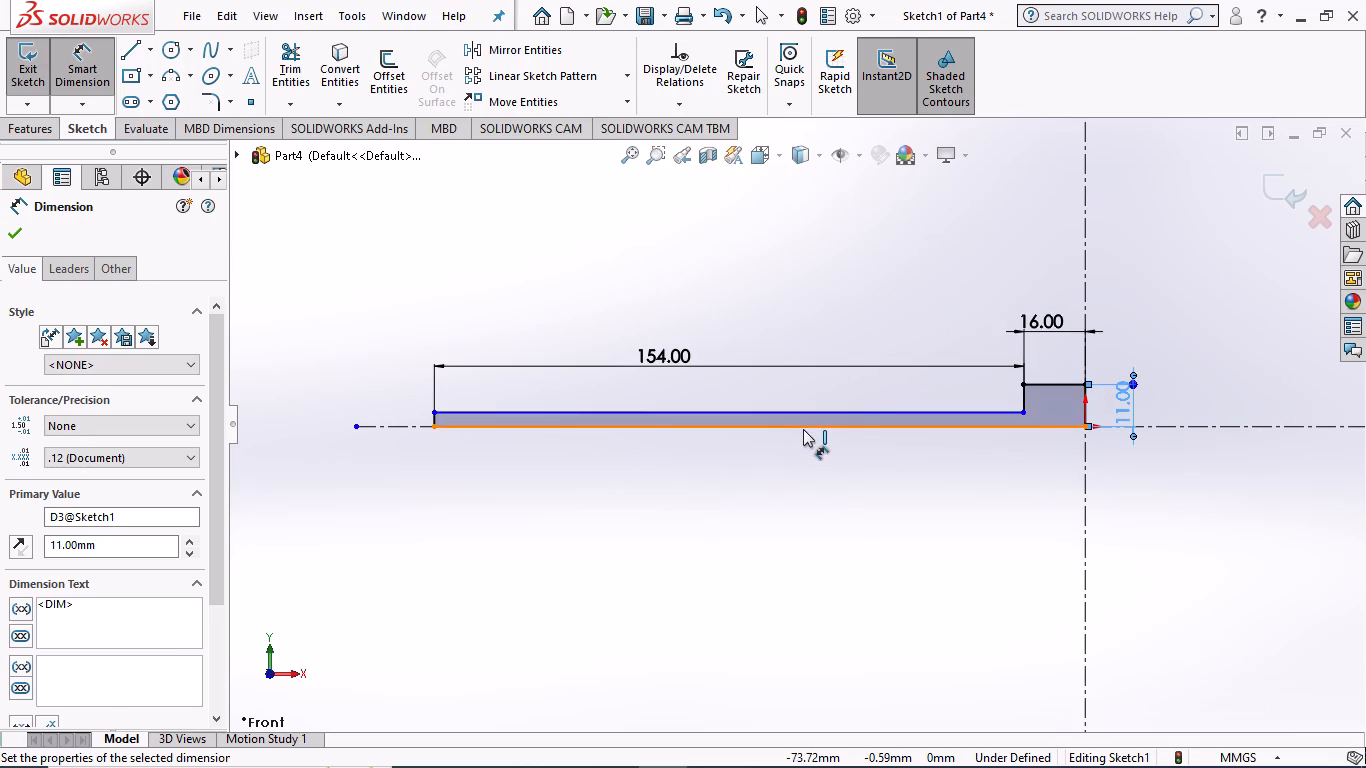
pyautogui.click(809, 410)
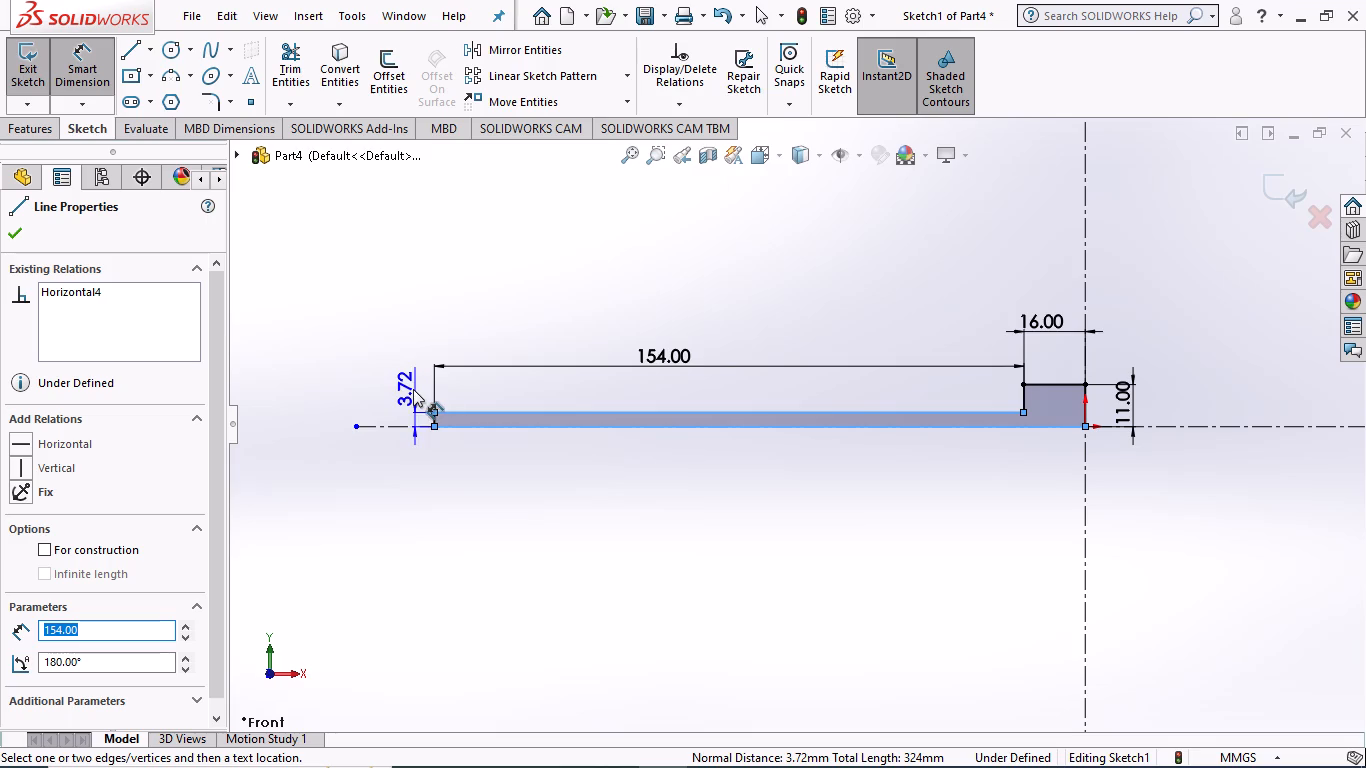
pyautogui.click(416, 388)
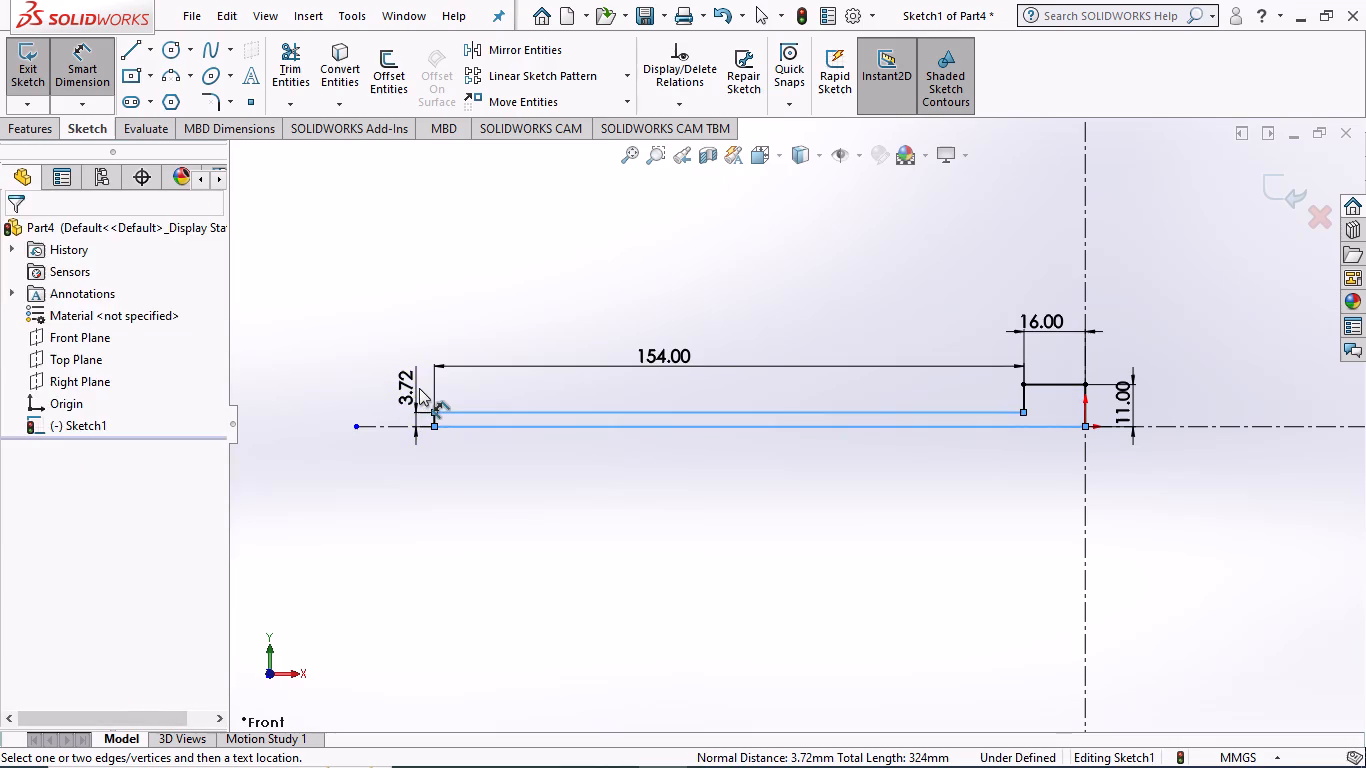
pyautogui.press('8')
pyautogui.press('Return')
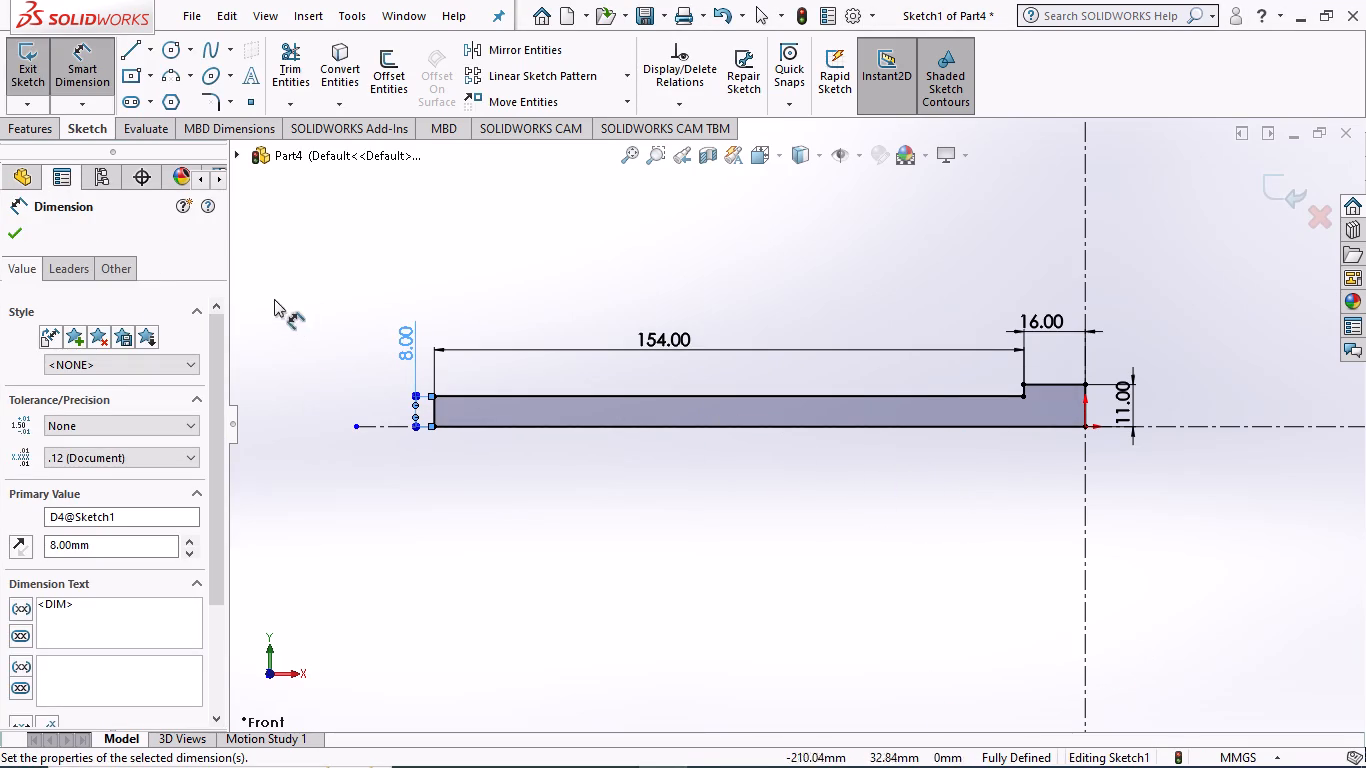
pyautogui.click(14, 226)
# Revolve the stepped profile 360 degrees about the horizontal centerline.
pyautogui.click(40, 127)
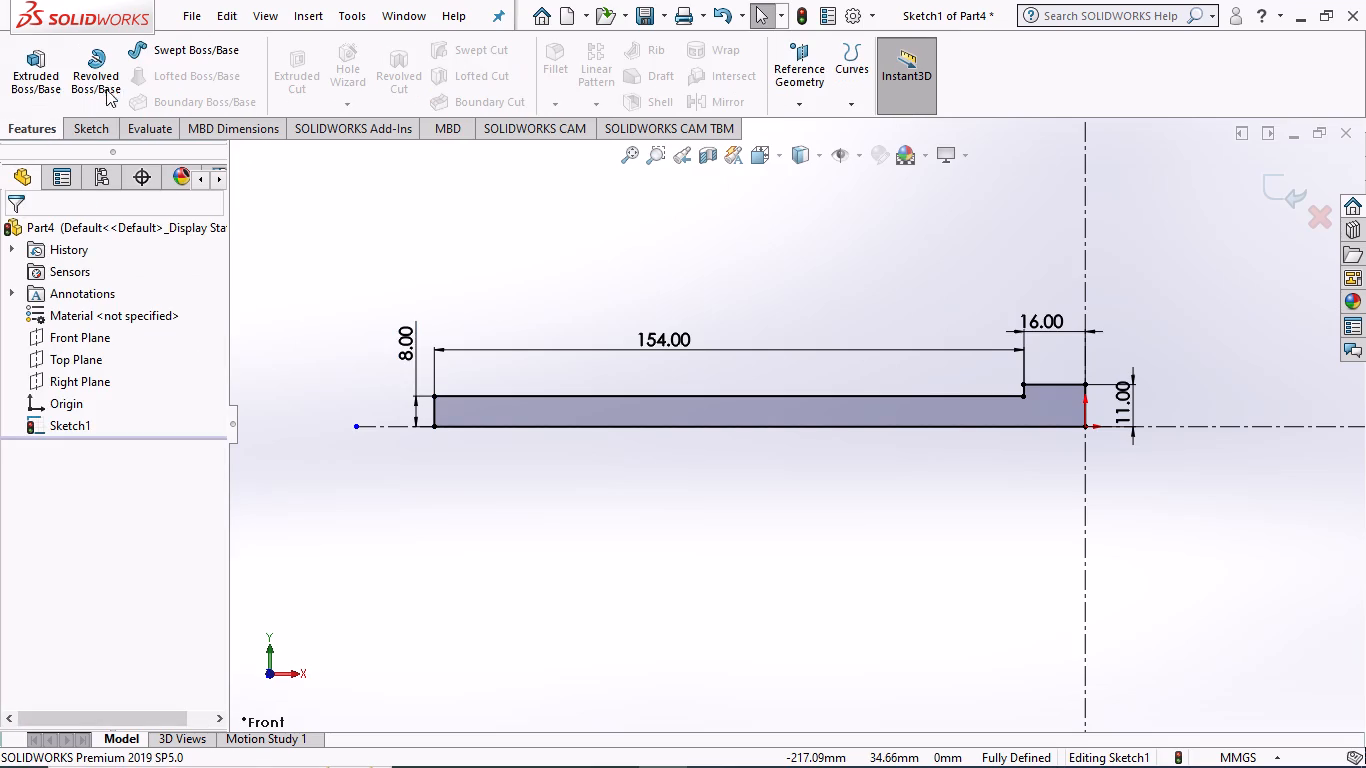
pyautogui.click(89, 79)
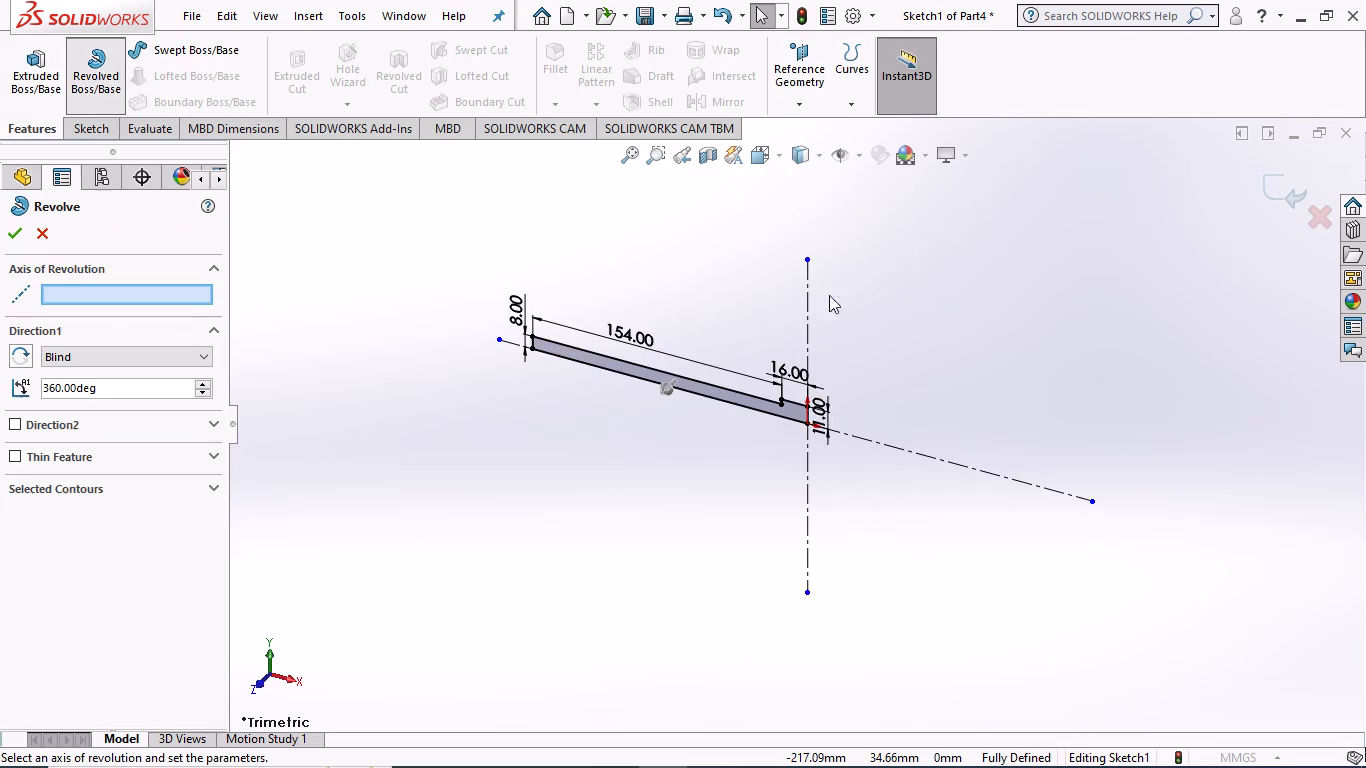
pyautogui.click(891, 447)
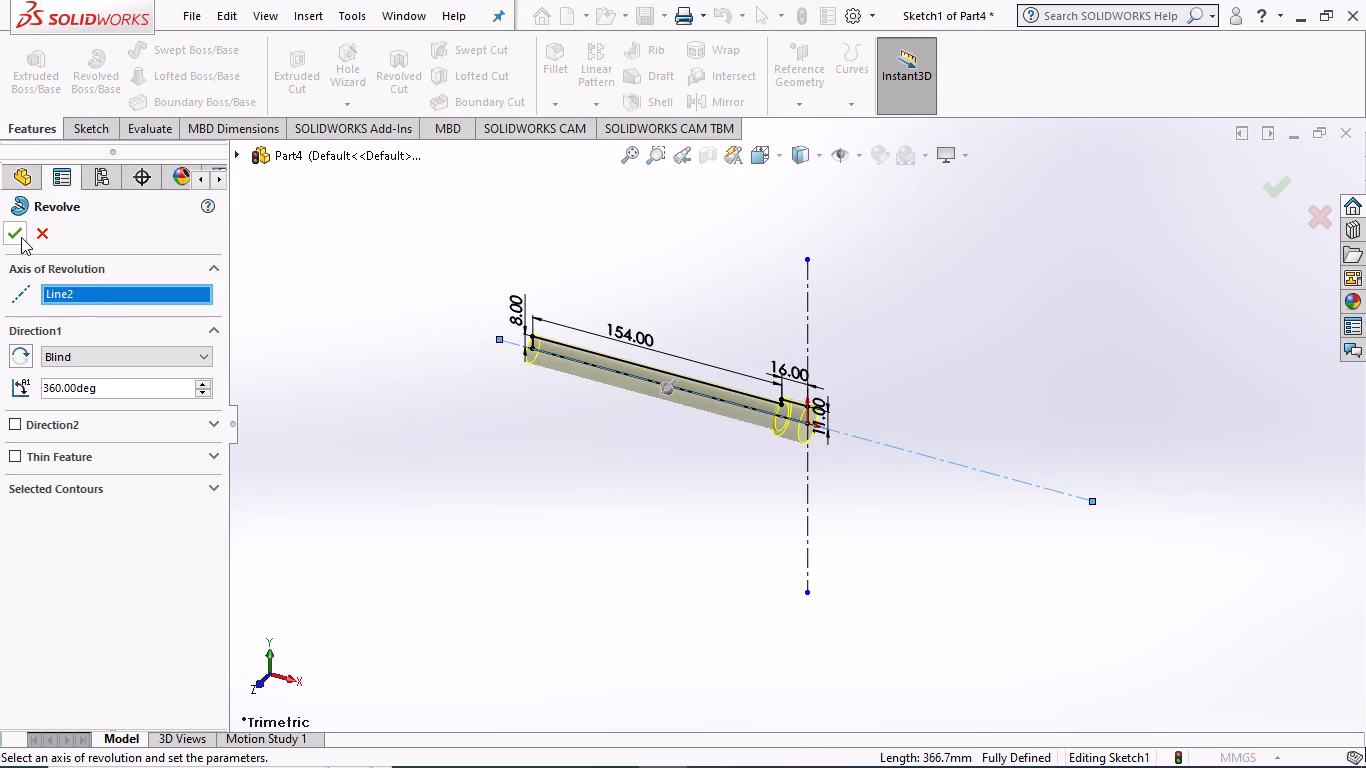
pyautogui.click(21, 237)
# Examine the revolved headed shaft from several sides.
pyautogui.scroll(-1, 720, 362)
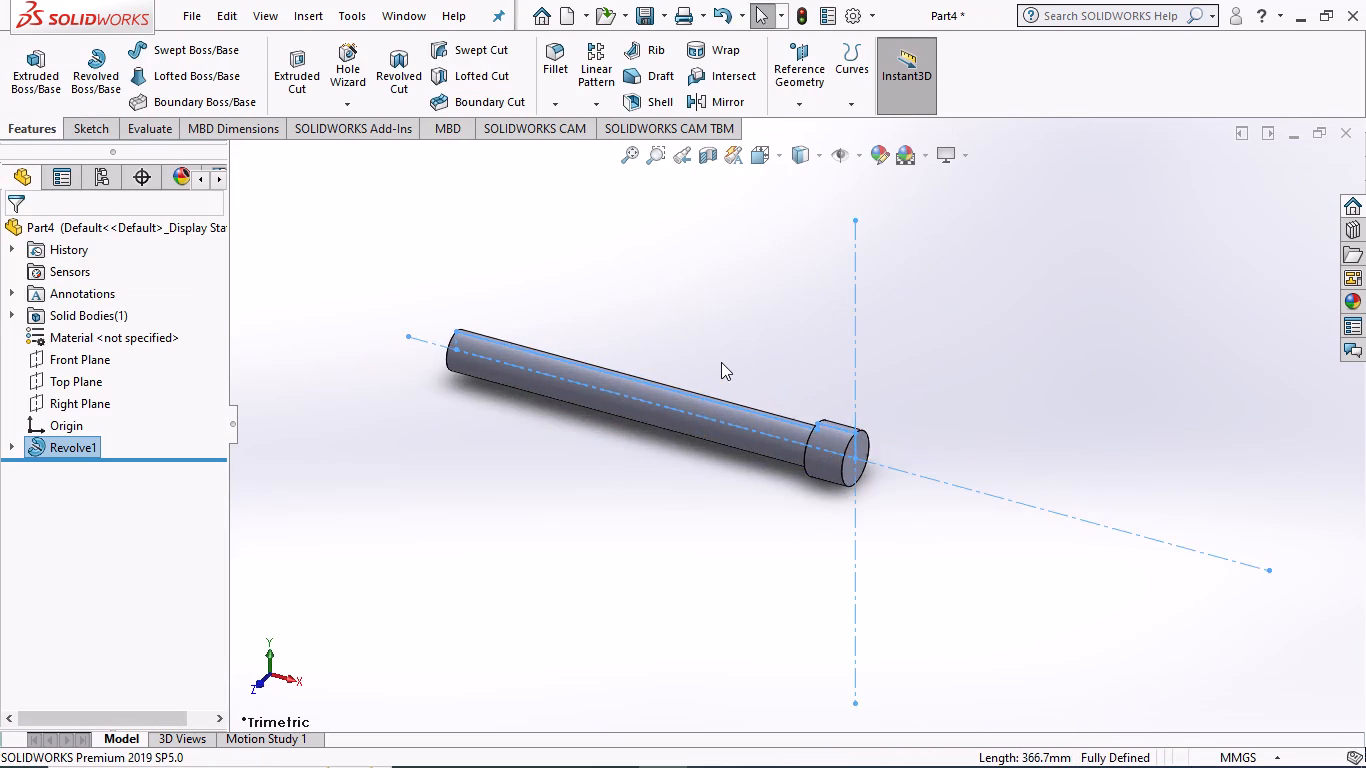
pyautogui.scroll(-3, 721, 362)
pyautogui.scroll(1, 752, 416)
pyautogui.scroll(1, 1108, 438)
pyautogui.moveTo(1115, 438); pyautogui.dragTo(858, 451, button='middle')
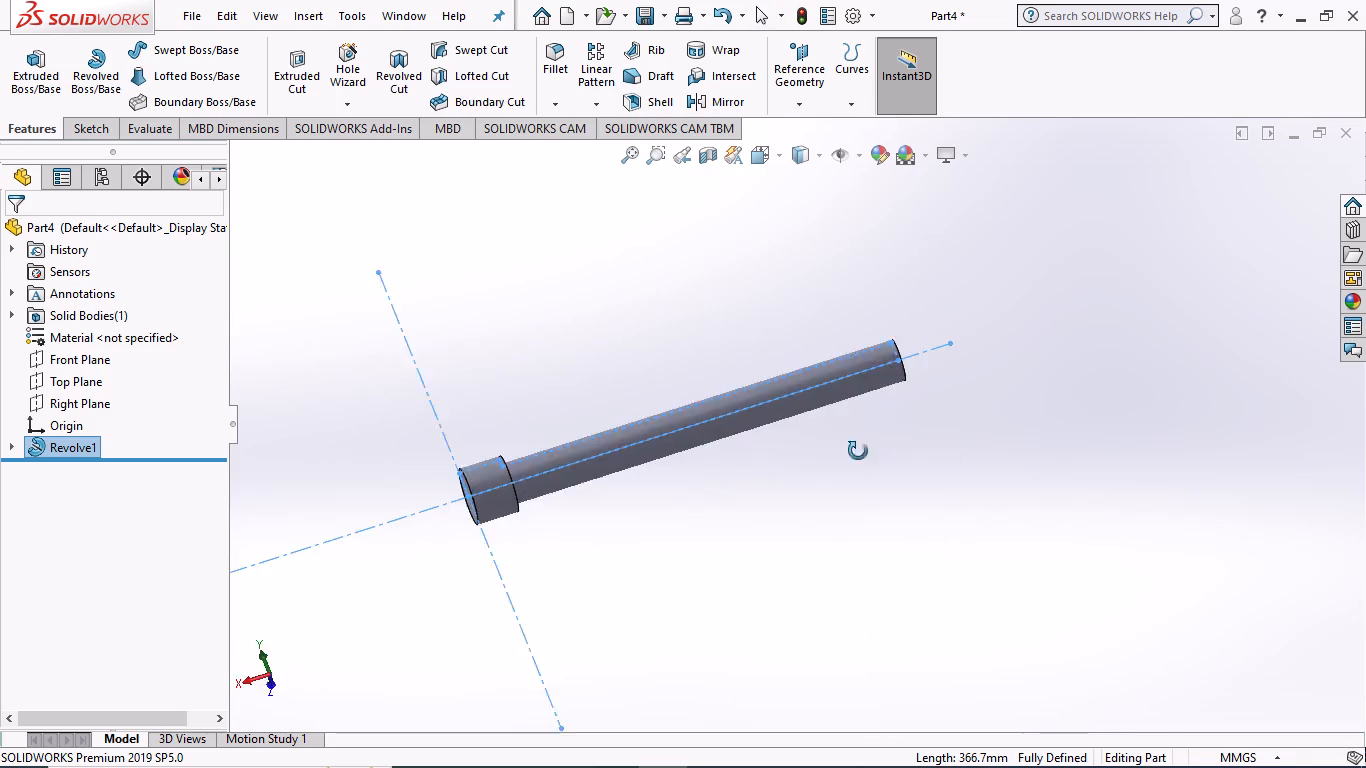
pyautogui.moveTo(858, 451); pyautogui.dragTo(797, 493, button='middle')
pyautogui.moveTo(799, 516); pyautogui.dragTo(905, 539, button='middle')
pyautogui.moveTo(784, 304); pyautogui.dragTo(723, 393, button='middle')
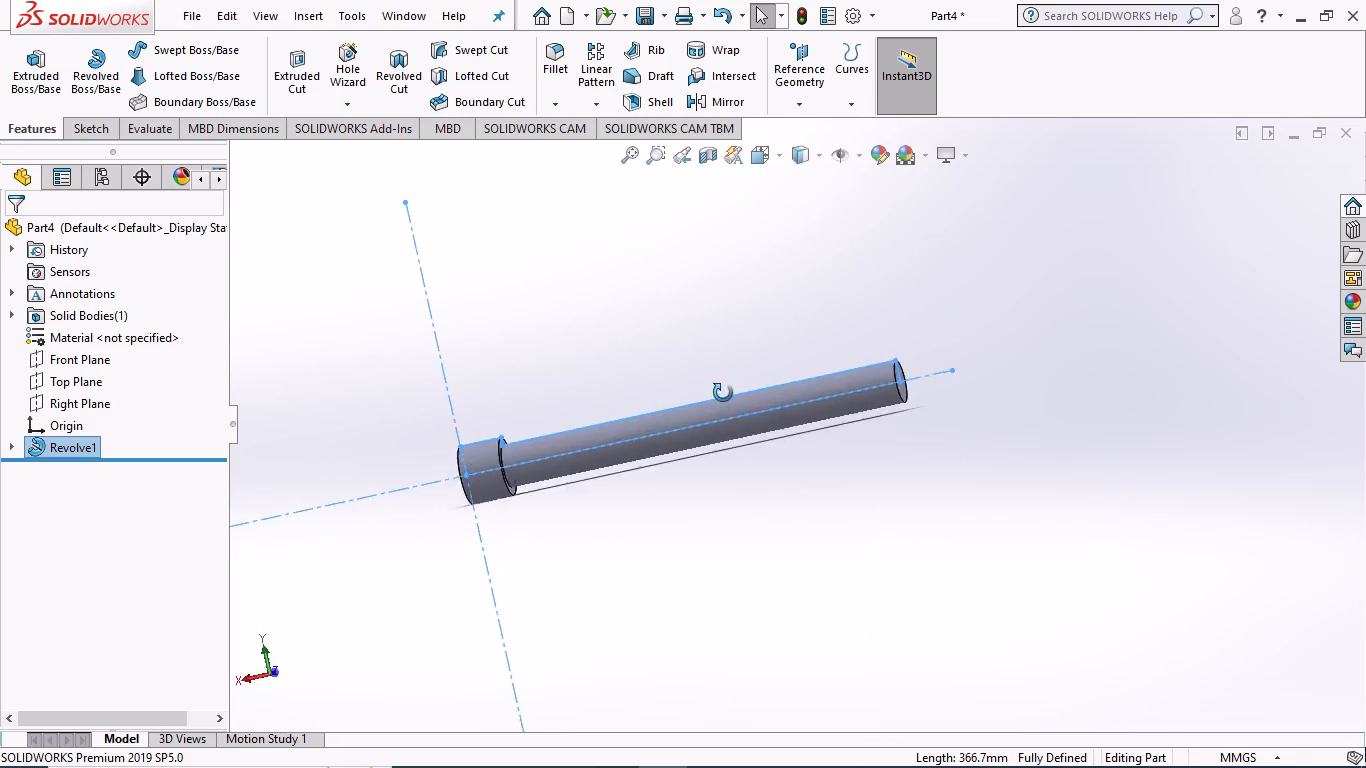
pyautogui.moveTo(723, 393); pyautogui.dragTo(785, 432, button='middle')
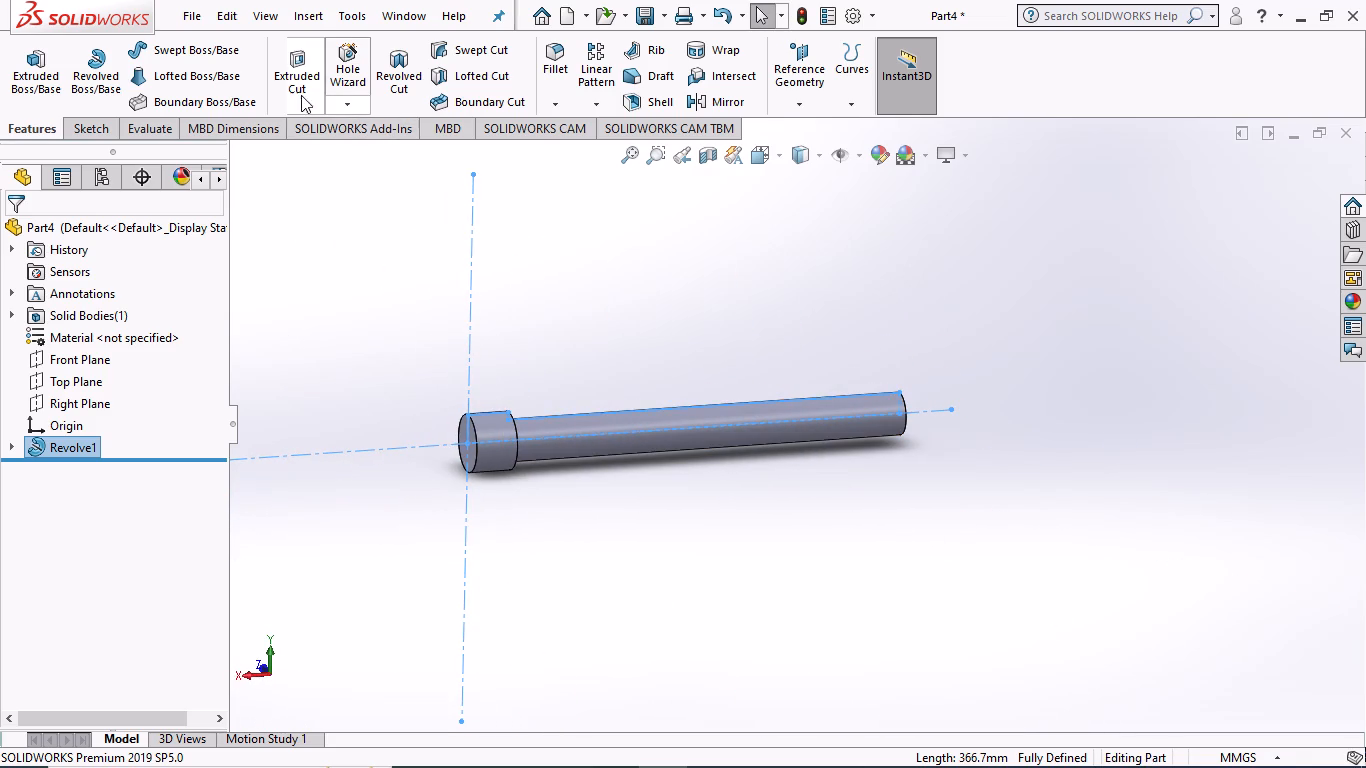
pyautogui.click(350, 101)
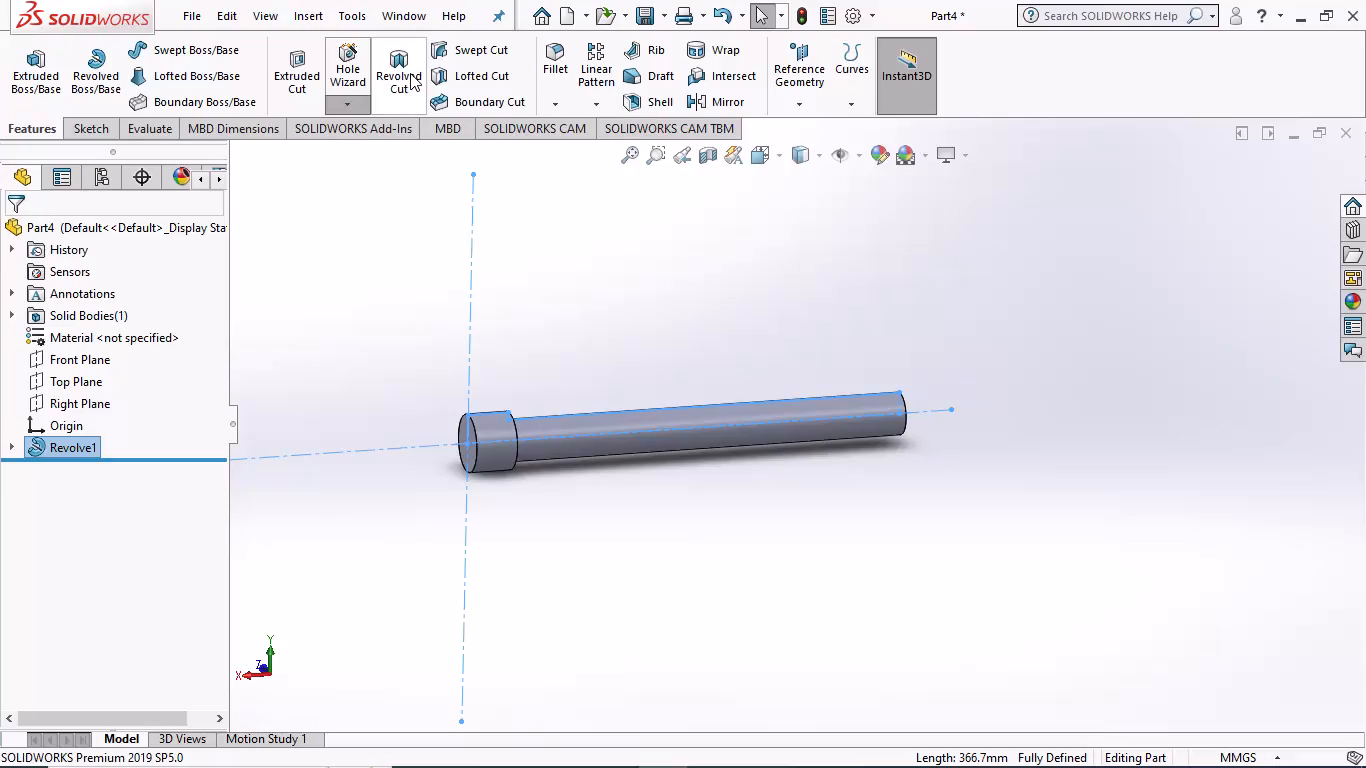
pyautogui.click(863, 311)
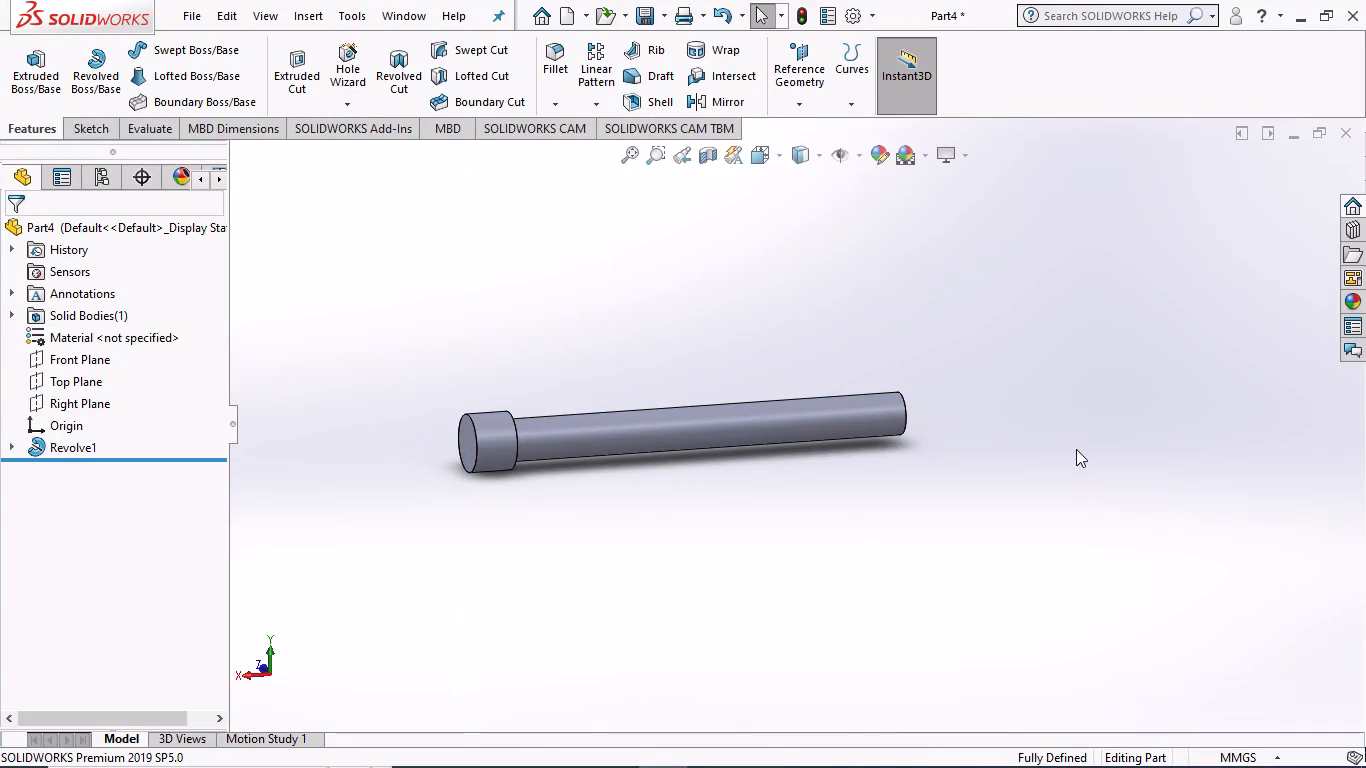
pyautogui.moveTo(1076, 449); pyautogui.dragTo(989, 550, button='middle')
pyautogui.scroll(-1, 951, 556)
pyautogui.scroll(1, 987, 541)
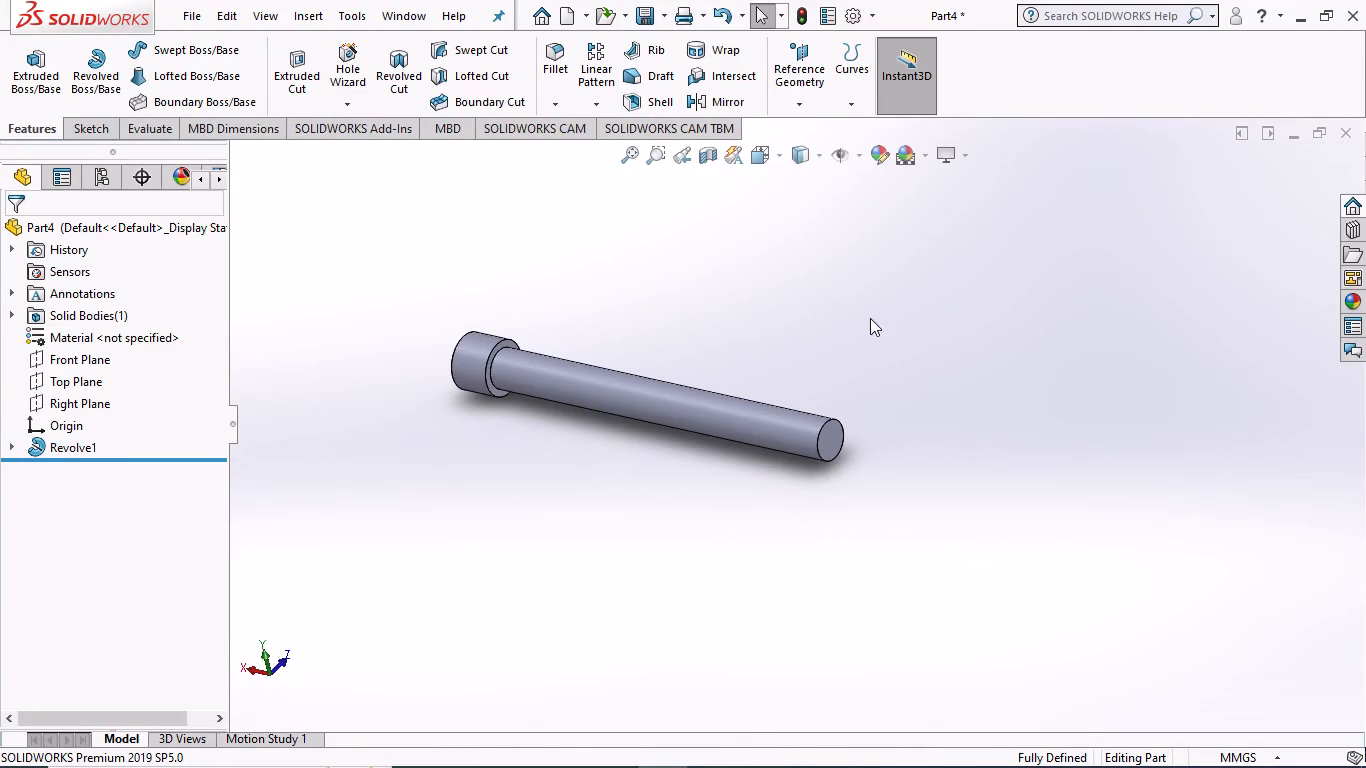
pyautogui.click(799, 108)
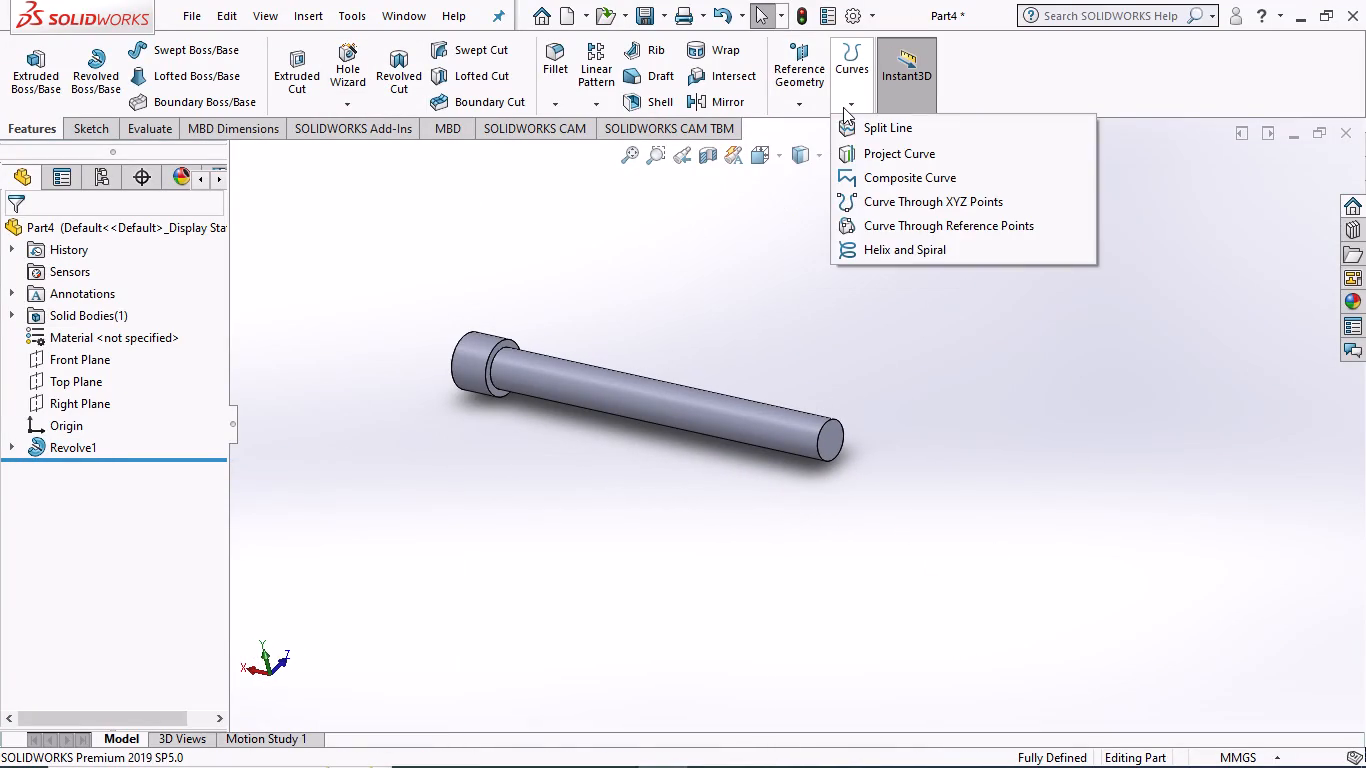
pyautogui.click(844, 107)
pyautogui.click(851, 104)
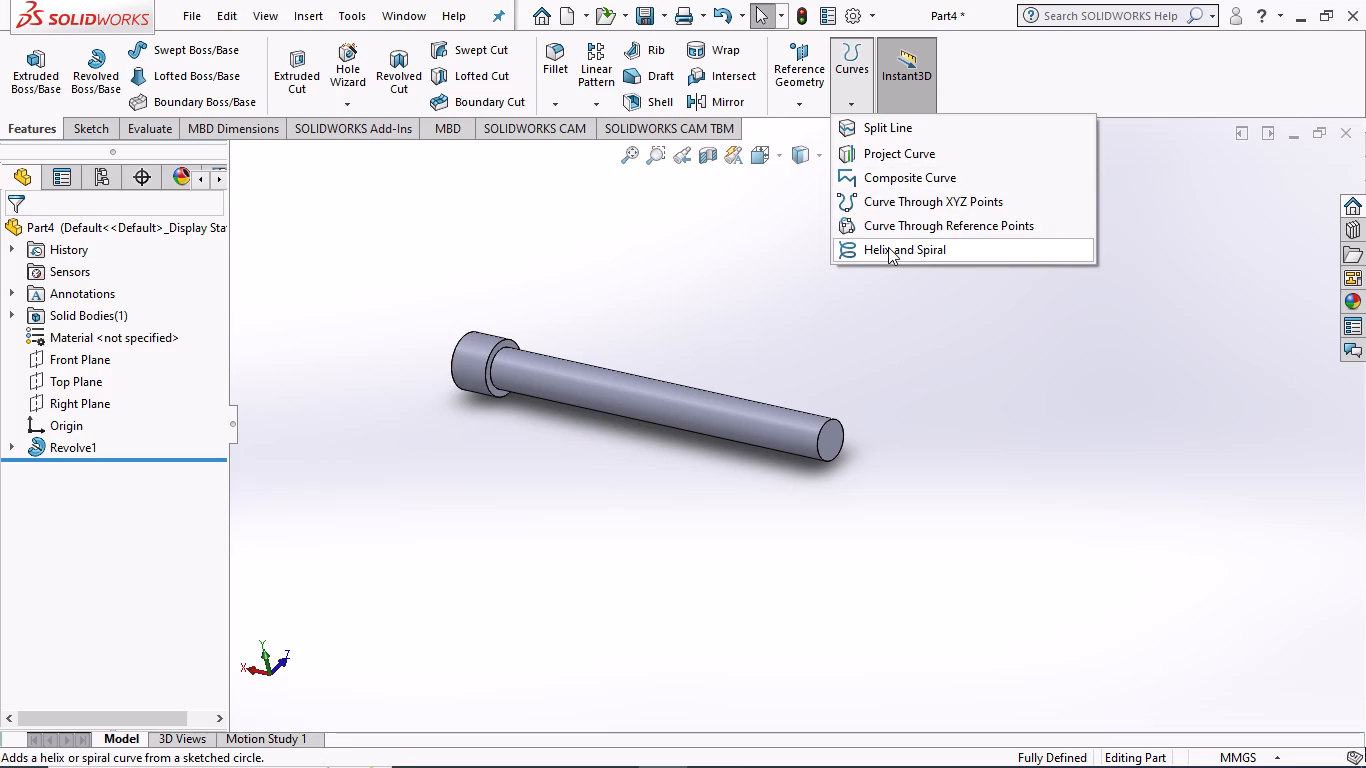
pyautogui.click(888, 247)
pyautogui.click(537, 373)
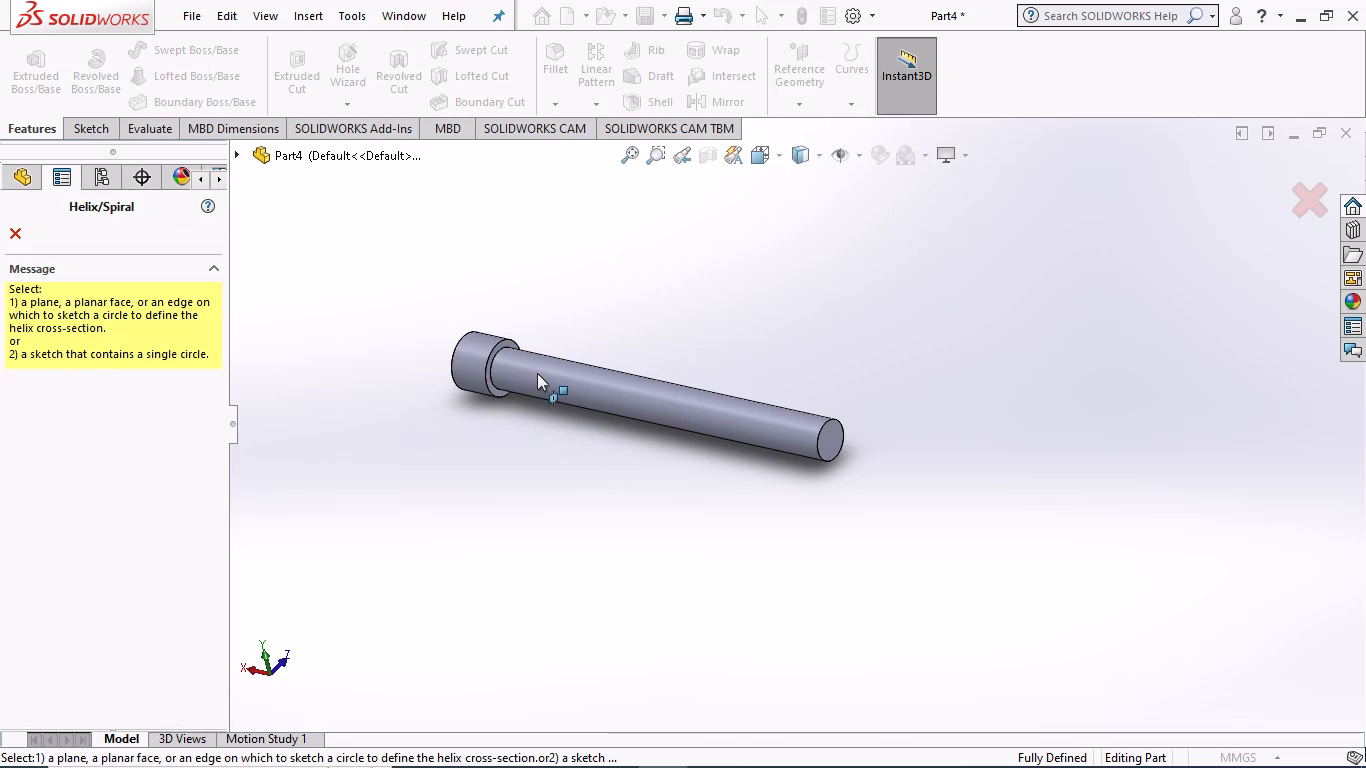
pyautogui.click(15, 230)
# Start a Thread feature on the circular edge at the shaft's free end, opposite the head.
pyautogui.scroll(1, 819, 376)
pyautogui.moveTo(749, 371); pyautogui.dragTo(840, 354, button='middle')
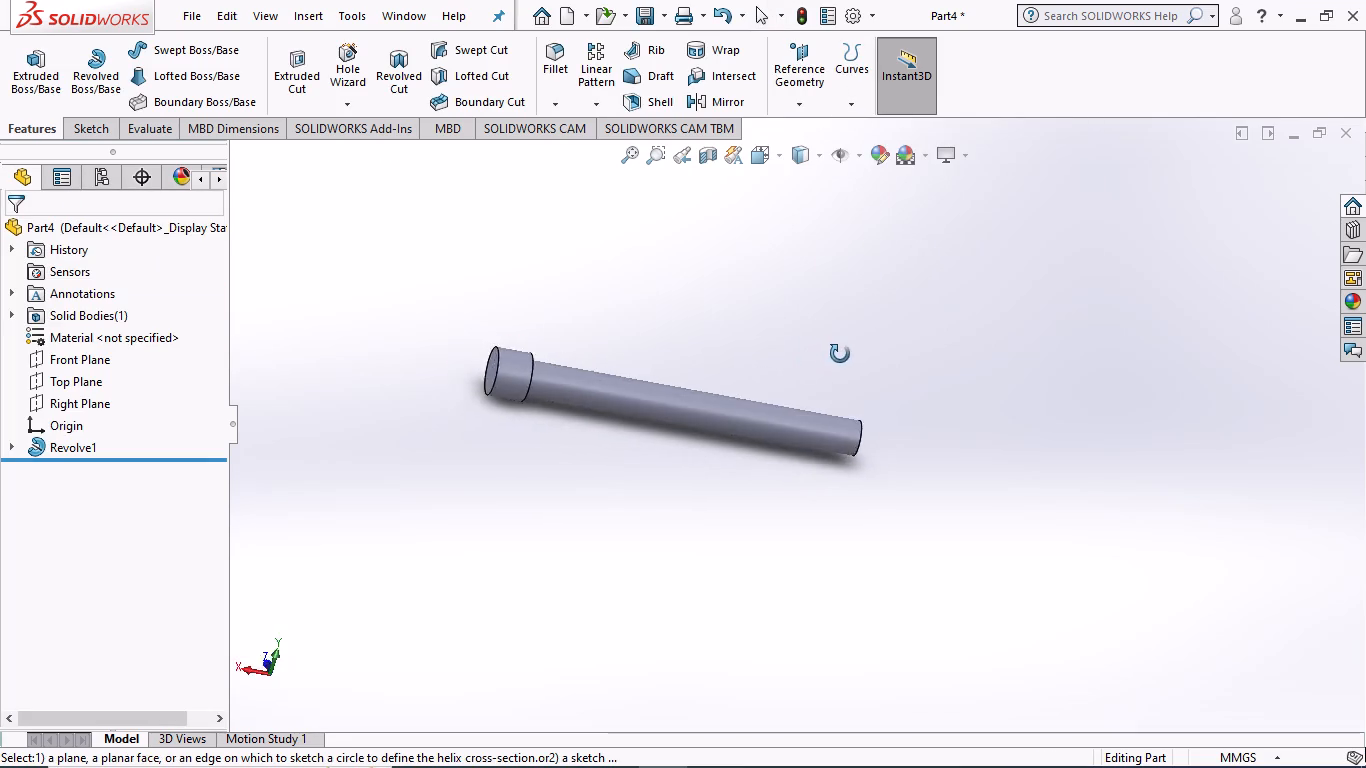
pyautogui.moveTo(840, 354); pyautogui.dragTo(802, 447, button='middle')
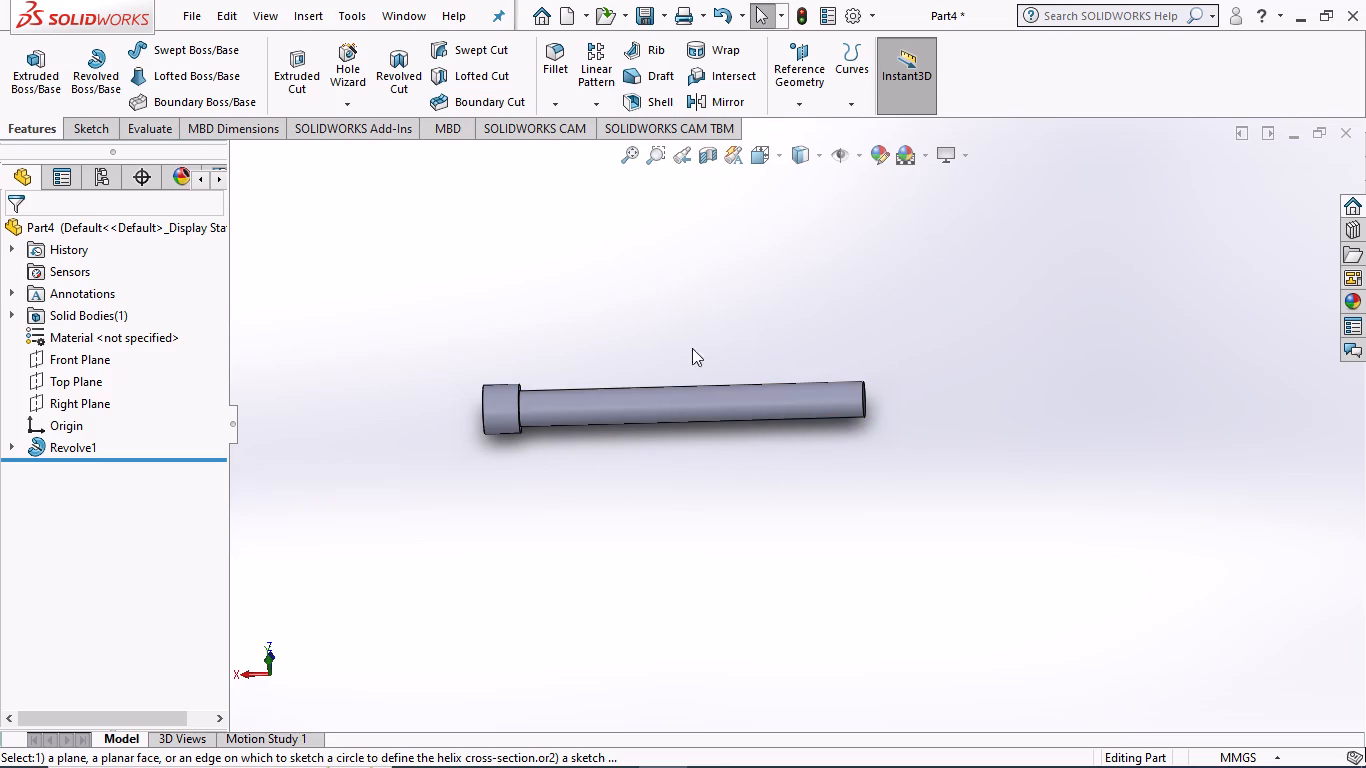
pyautogui.scroll(-1, 458, 228)
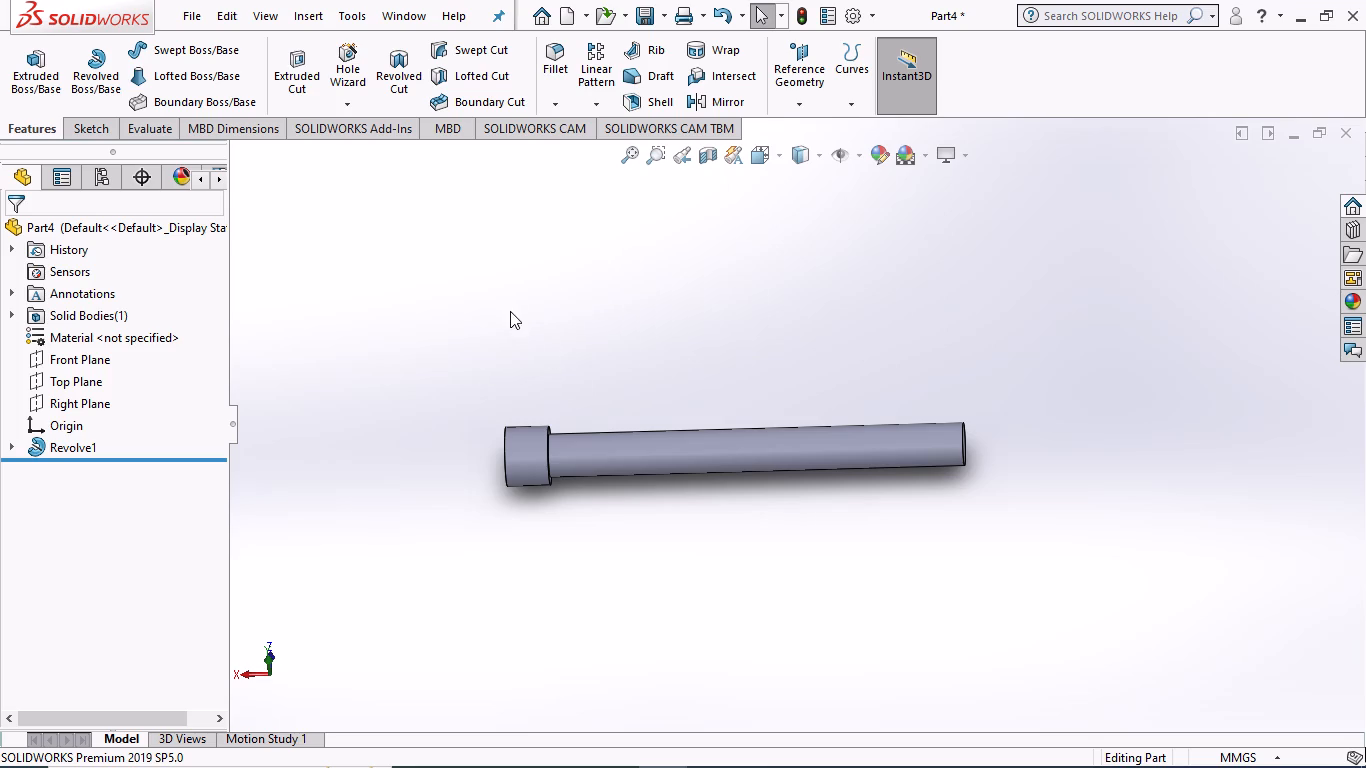
pyautogui.click(344, 107)
pyautogui.click(381, 178)
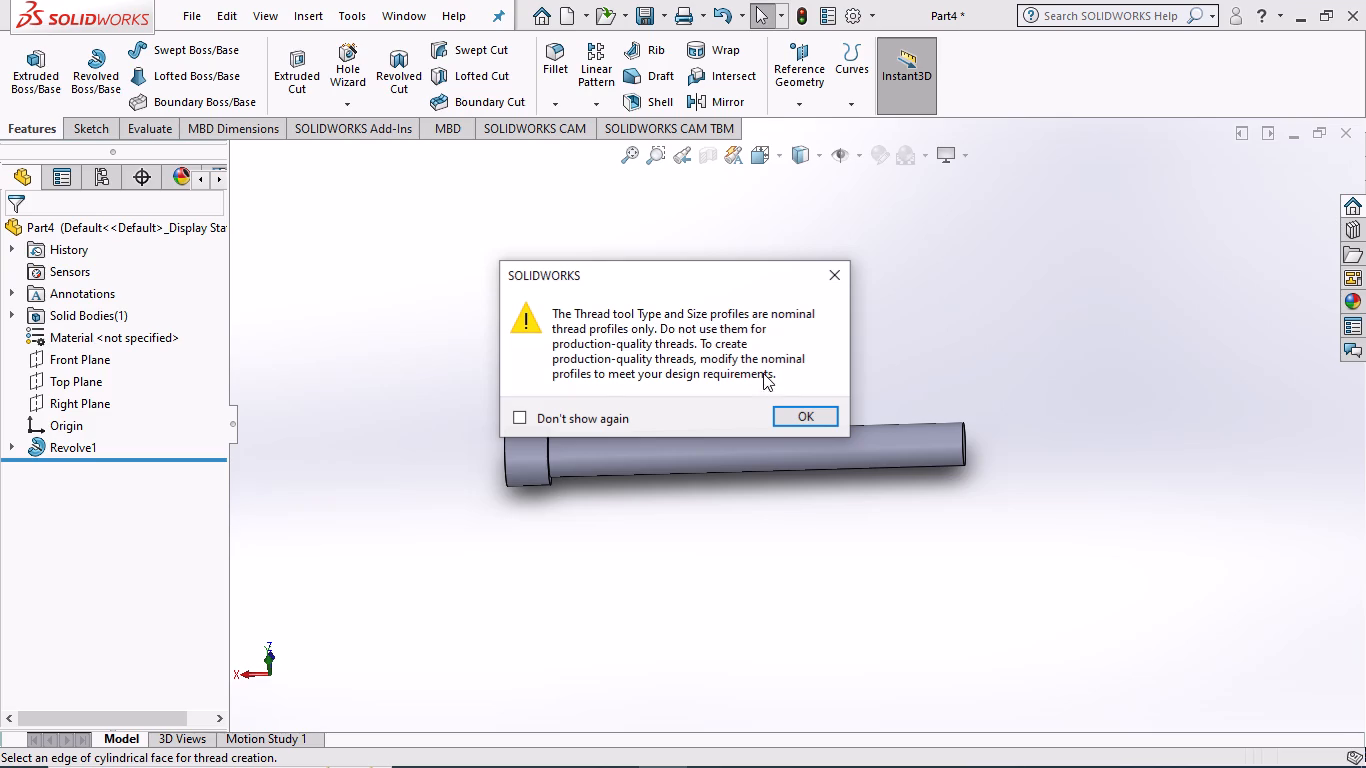
pyautogui.click(818, 408)
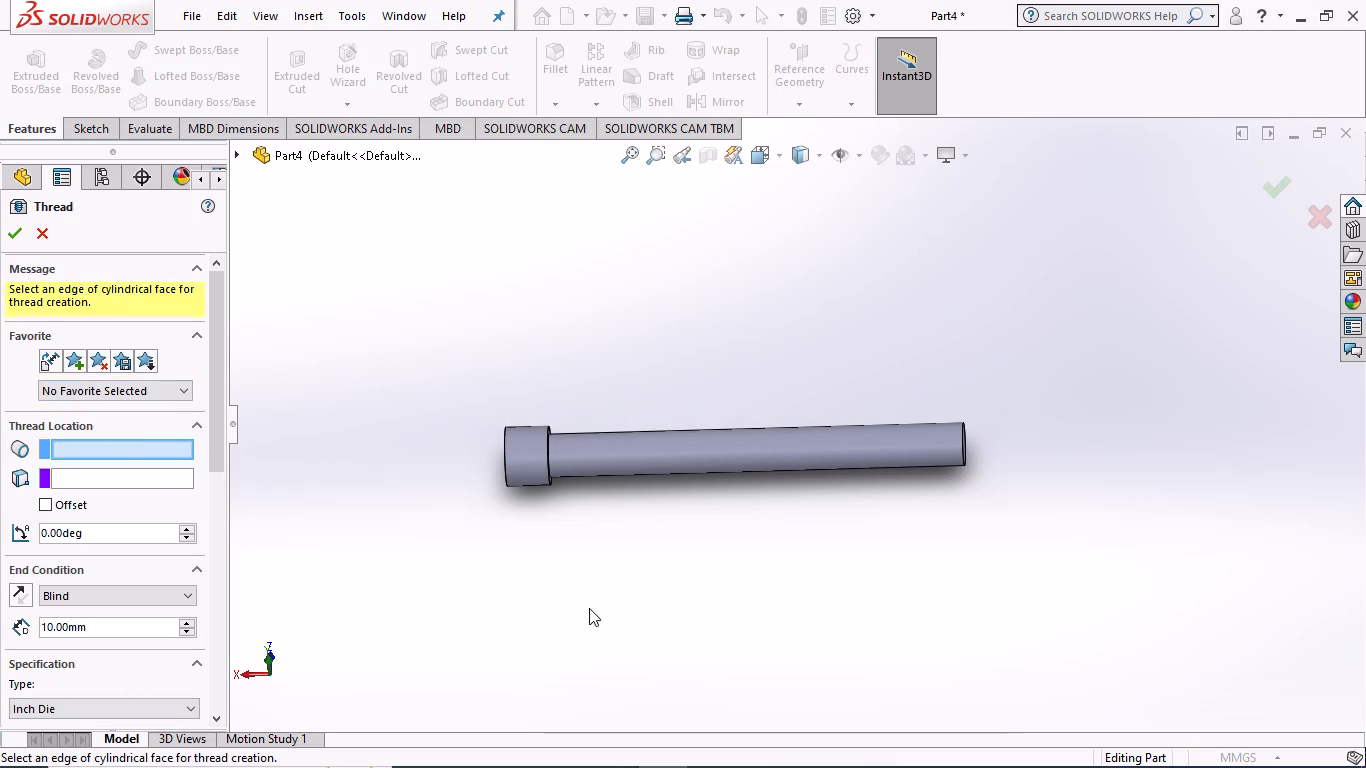
pyautogui.click(884, 448)
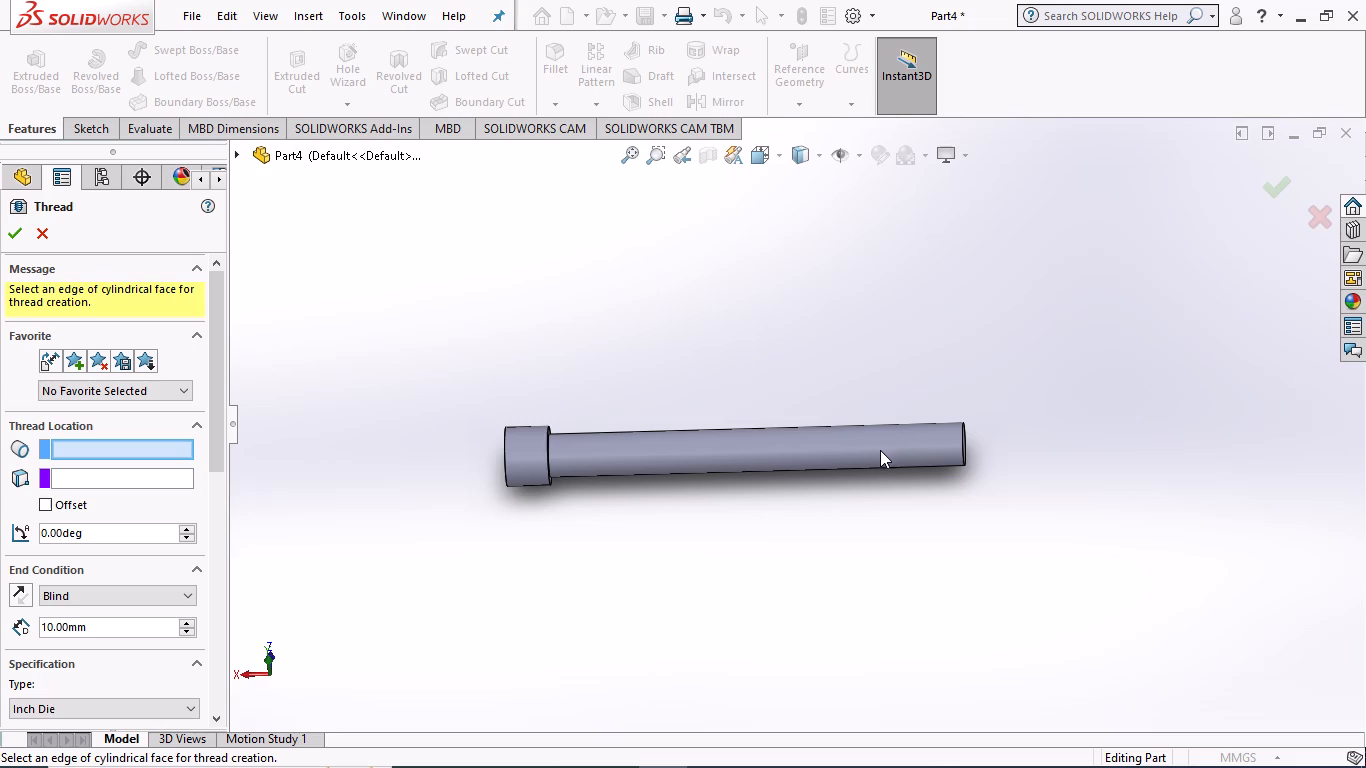
pyautogui.click(113, 448)
pyautogui.click(798, 453)
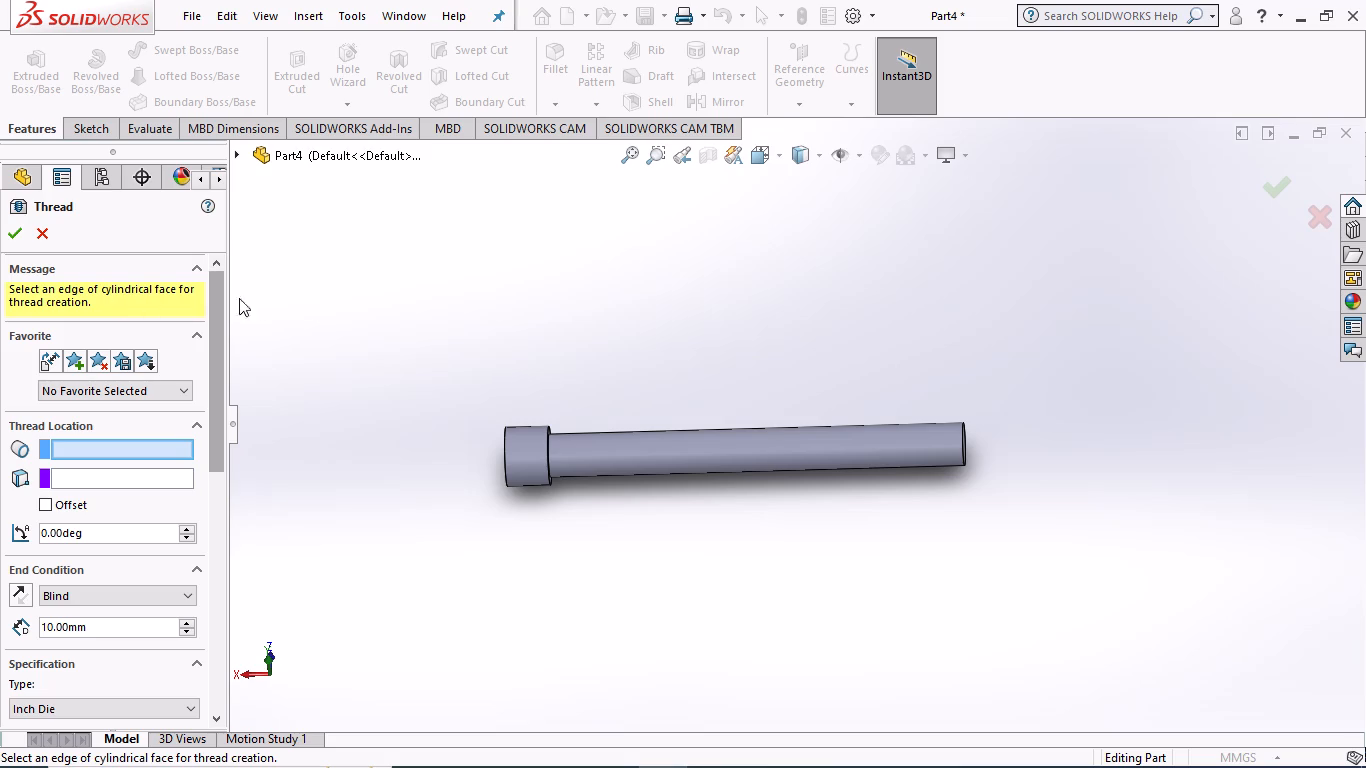
pyautogui.moveTo(917, 299); pyautogui.dragTo(823, 323, button='middle')
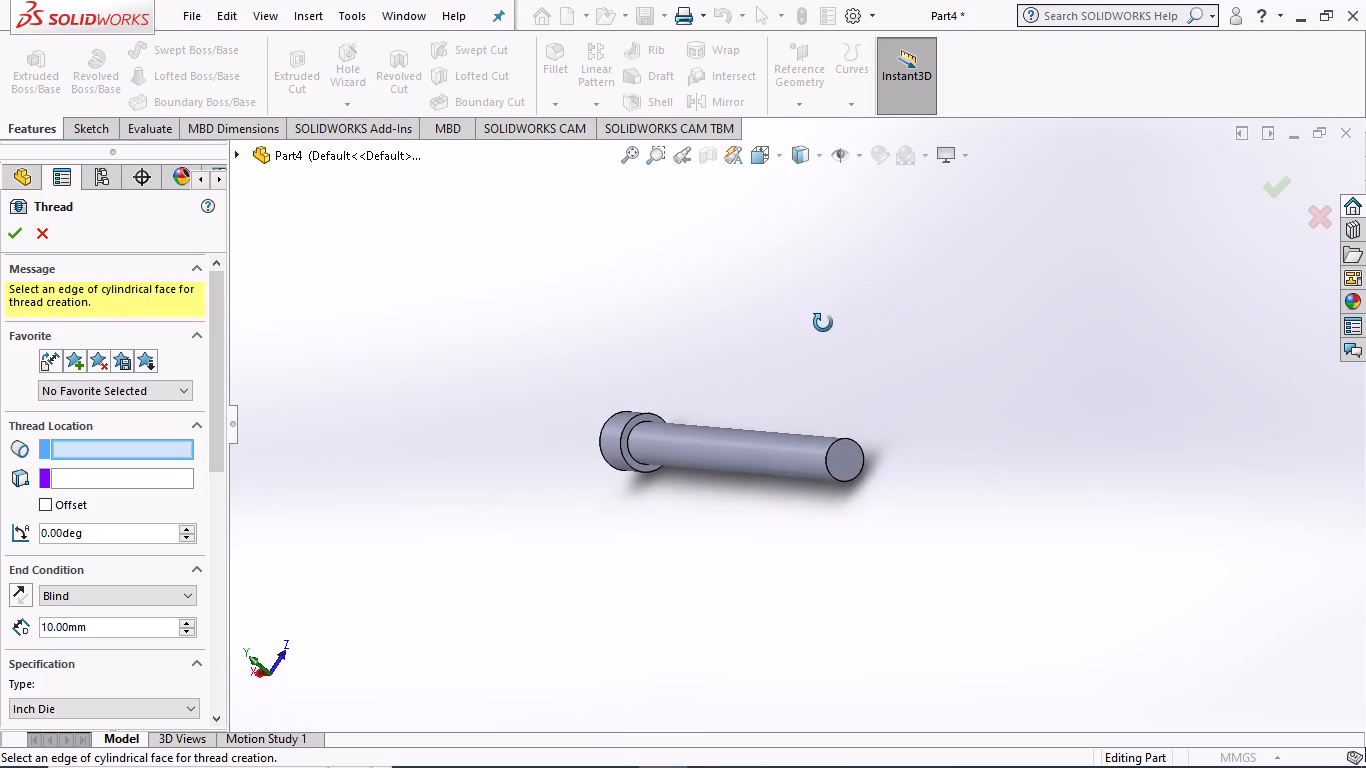
pyautogui.moveTo(823, 323); pyautogui.dragTo(824, 341, button='middle')
pyautogui.click(825, 479)
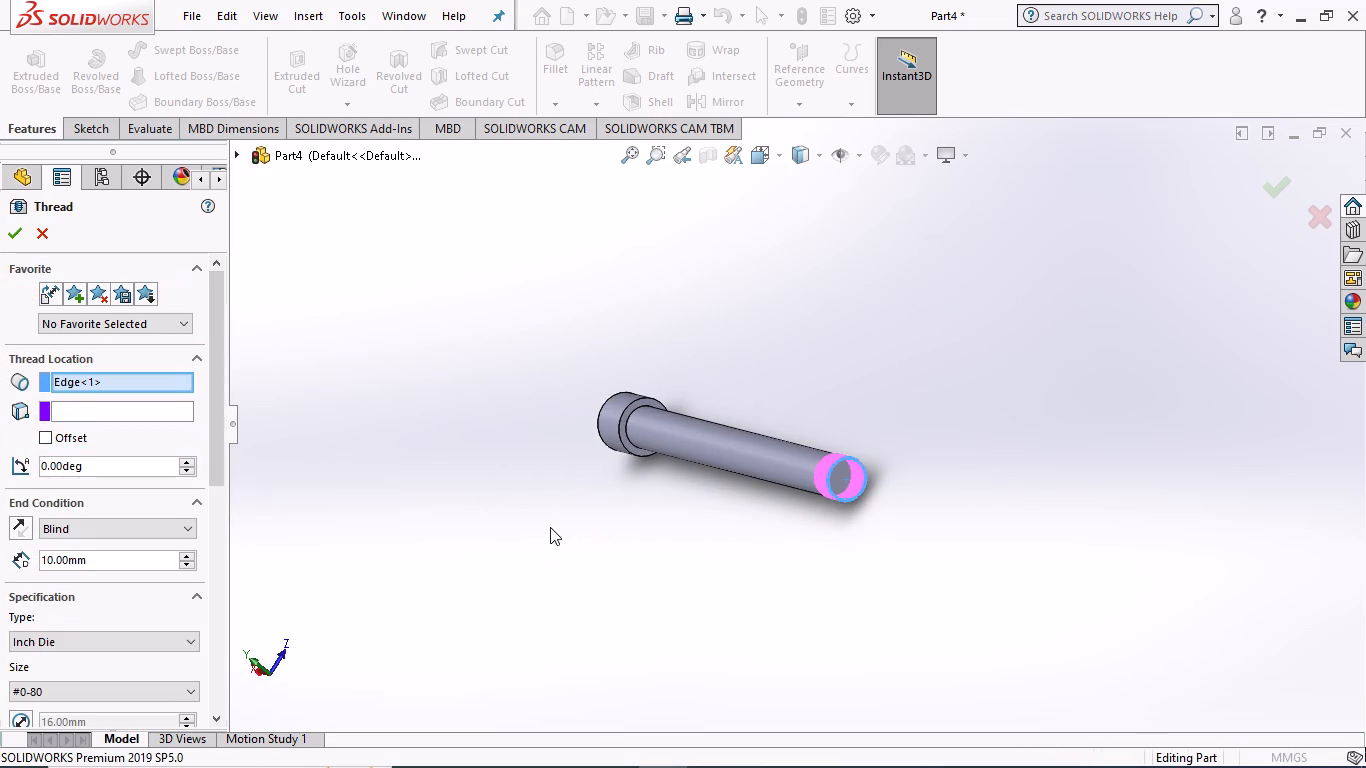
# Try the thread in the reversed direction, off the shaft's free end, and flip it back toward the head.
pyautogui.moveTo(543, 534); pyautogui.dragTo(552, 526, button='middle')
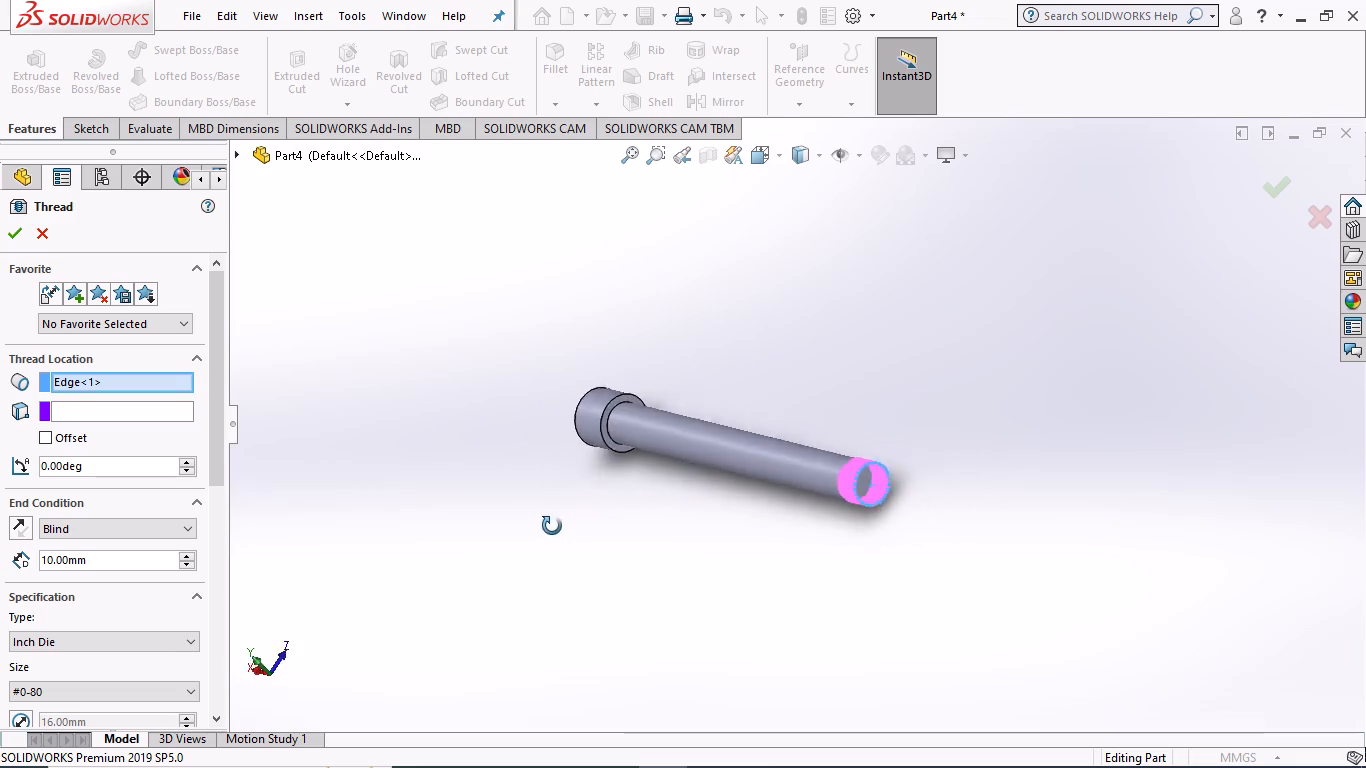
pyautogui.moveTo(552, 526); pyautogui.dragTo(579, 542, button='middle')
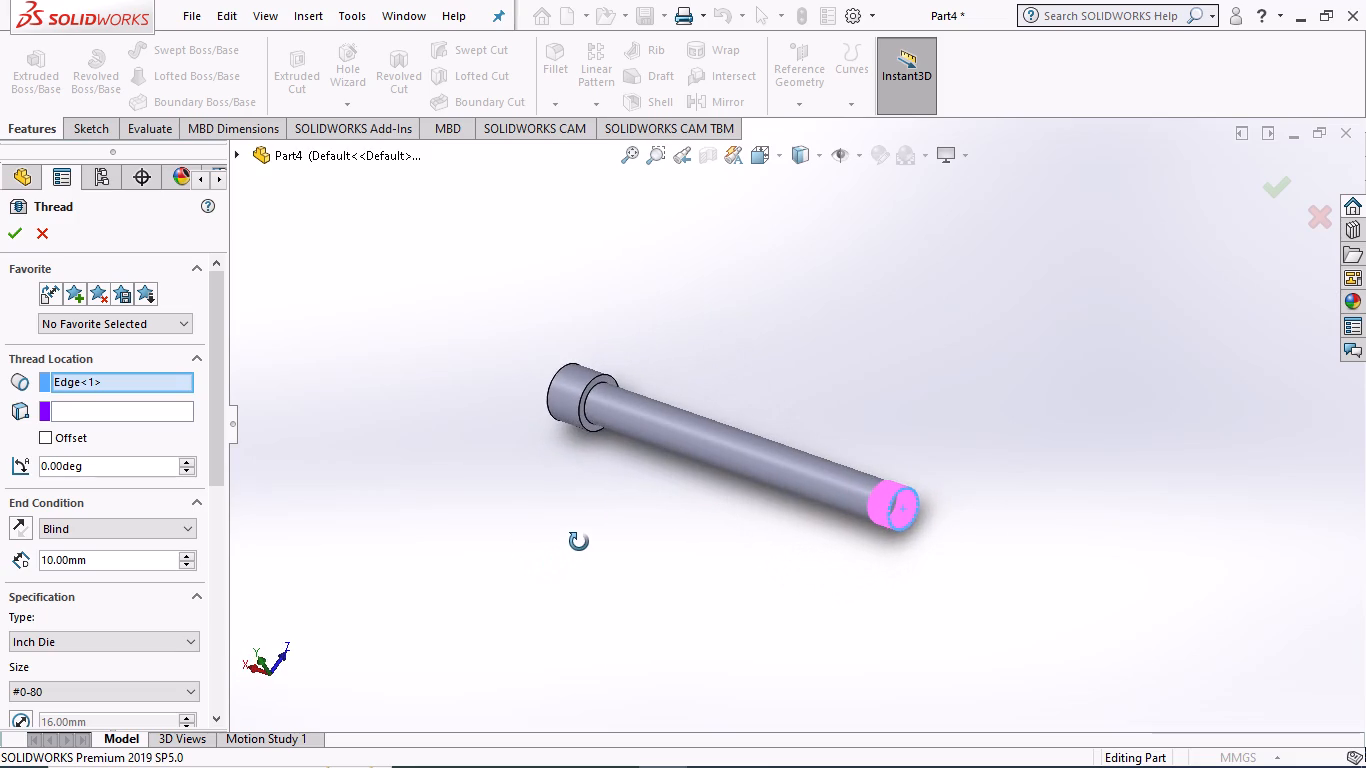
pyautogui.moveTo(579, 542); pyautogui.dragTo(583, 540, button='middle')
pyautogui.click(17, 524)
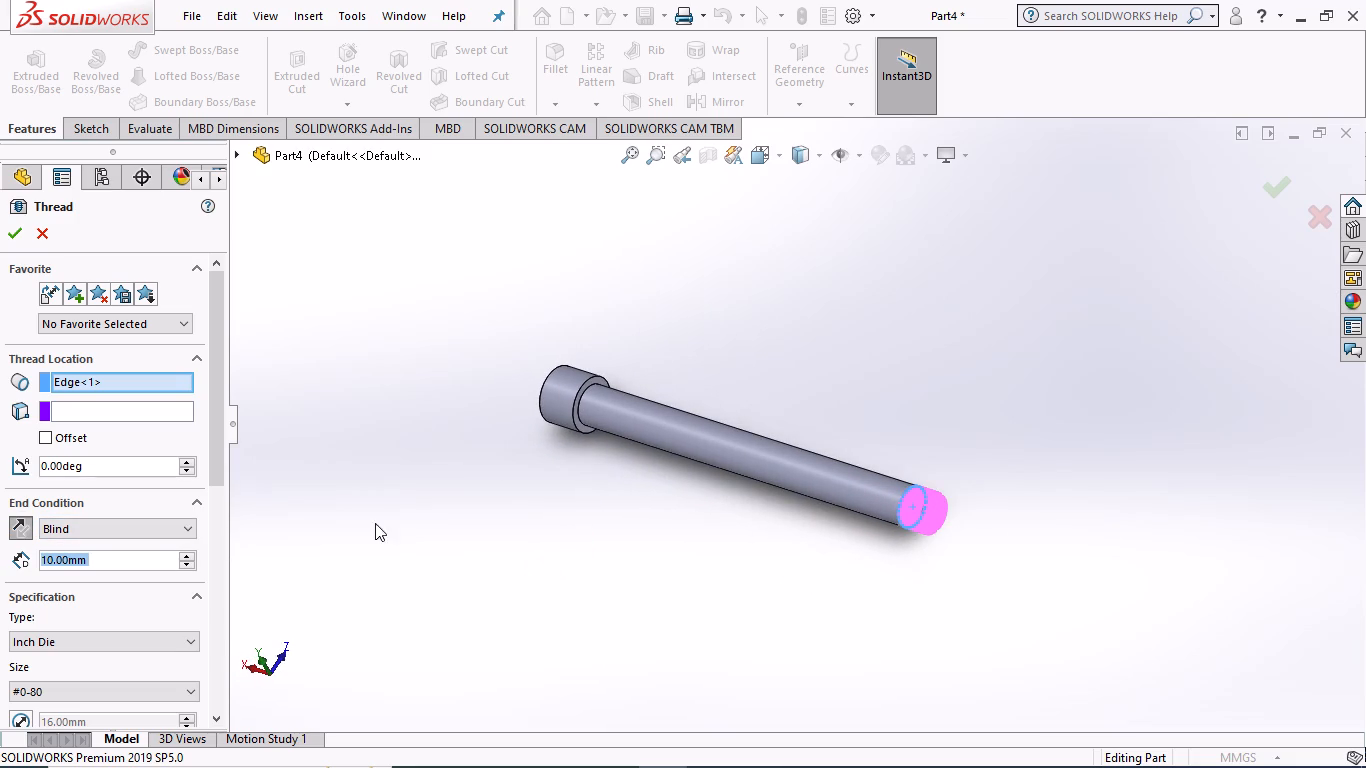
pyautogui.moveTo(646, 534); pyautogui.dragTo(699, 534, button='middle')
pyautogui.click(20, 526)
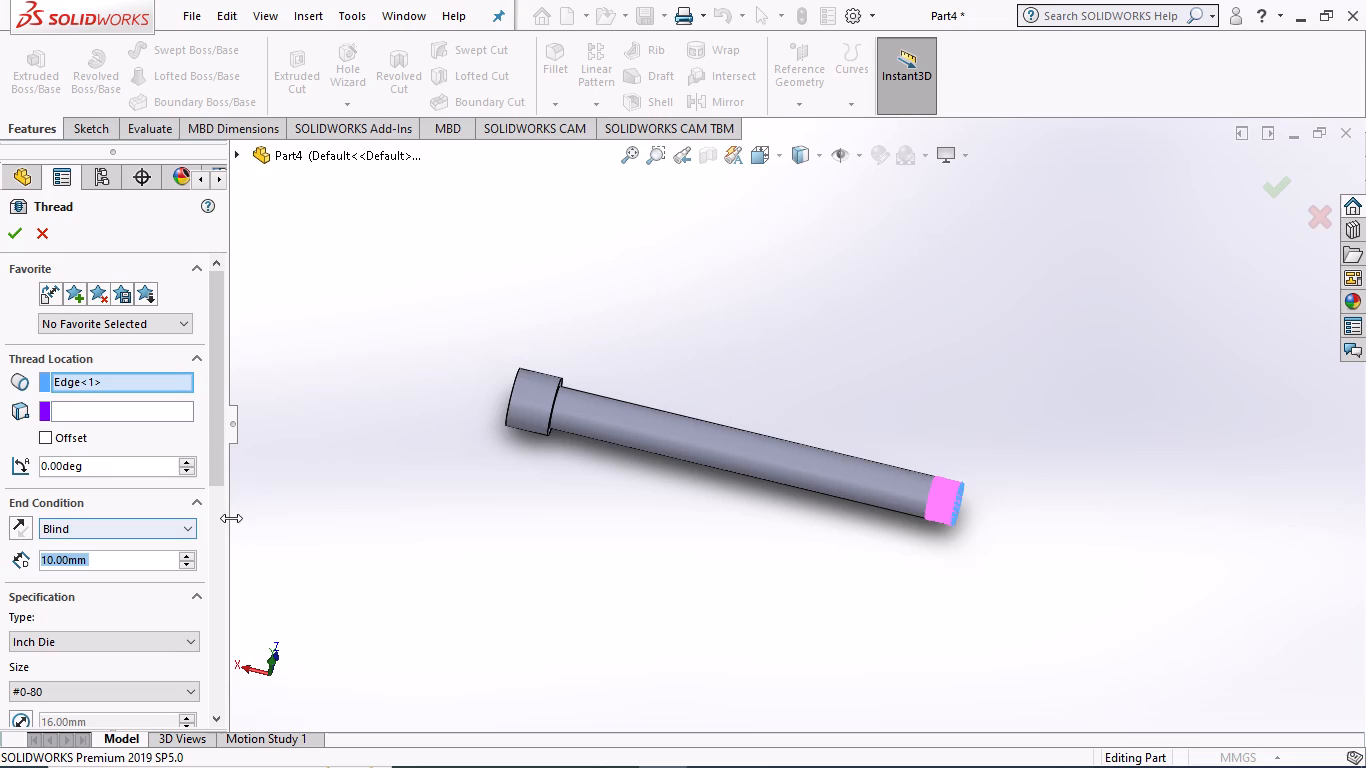
# Enable the thread's start offset and set it to 8 mm.
pyautogui.click(189, 522)
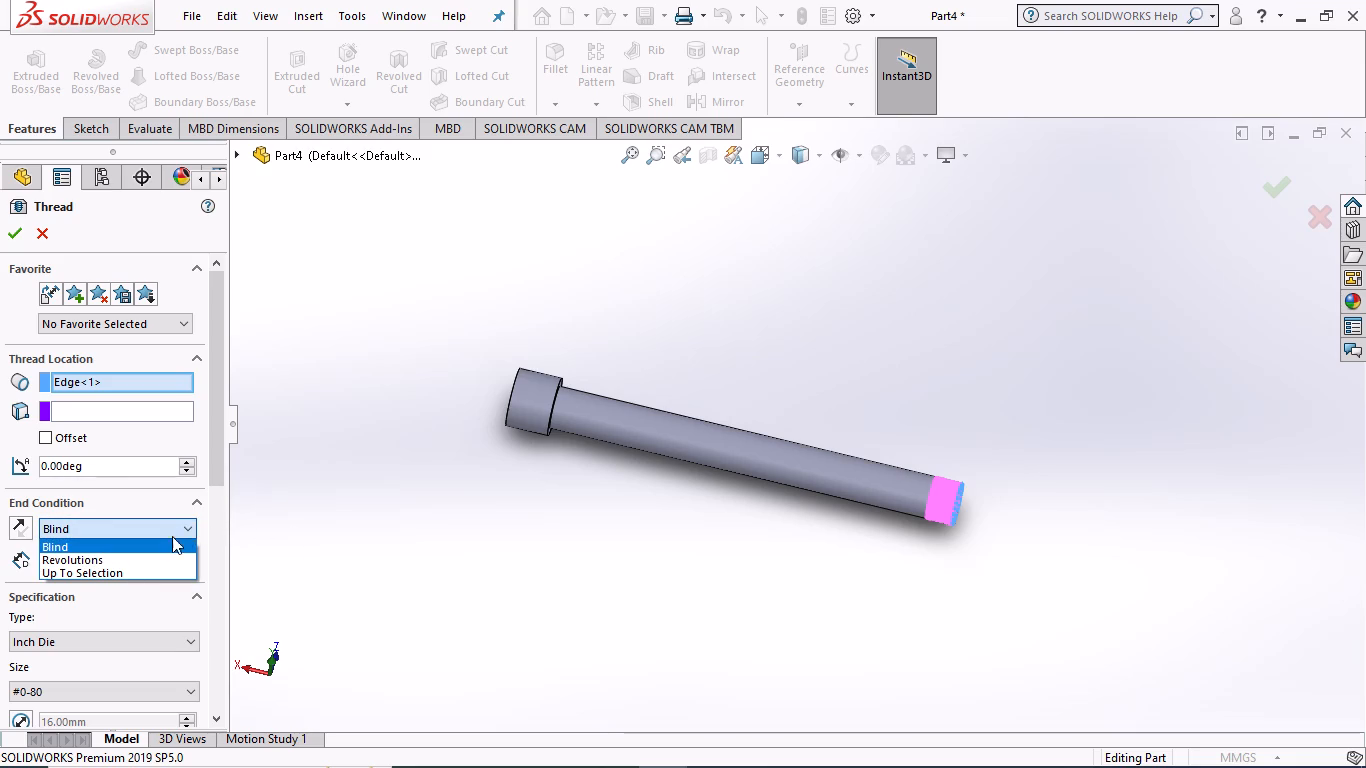
pyautogui.click(49, 438)
pyautogui.click(46, 433)
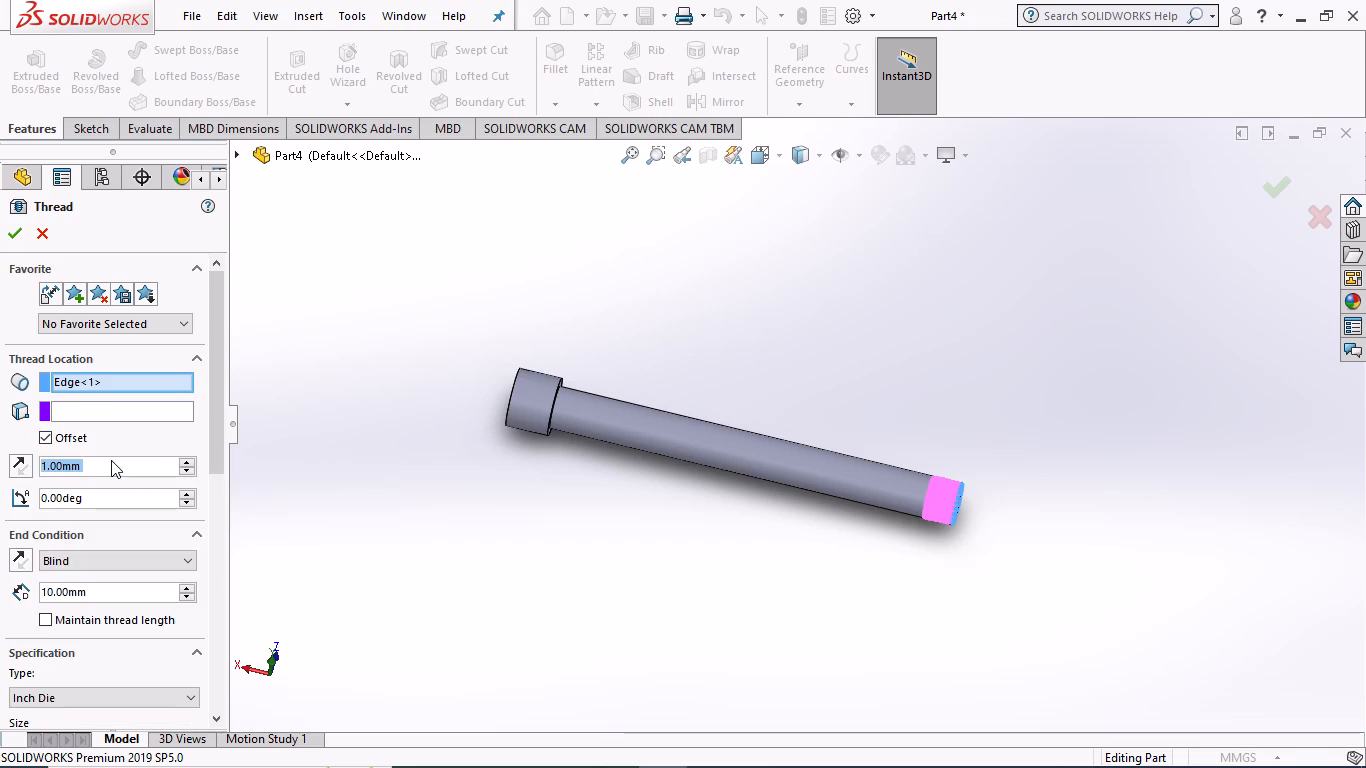
pyautogui.press('8')
pyautogui.press('Return')
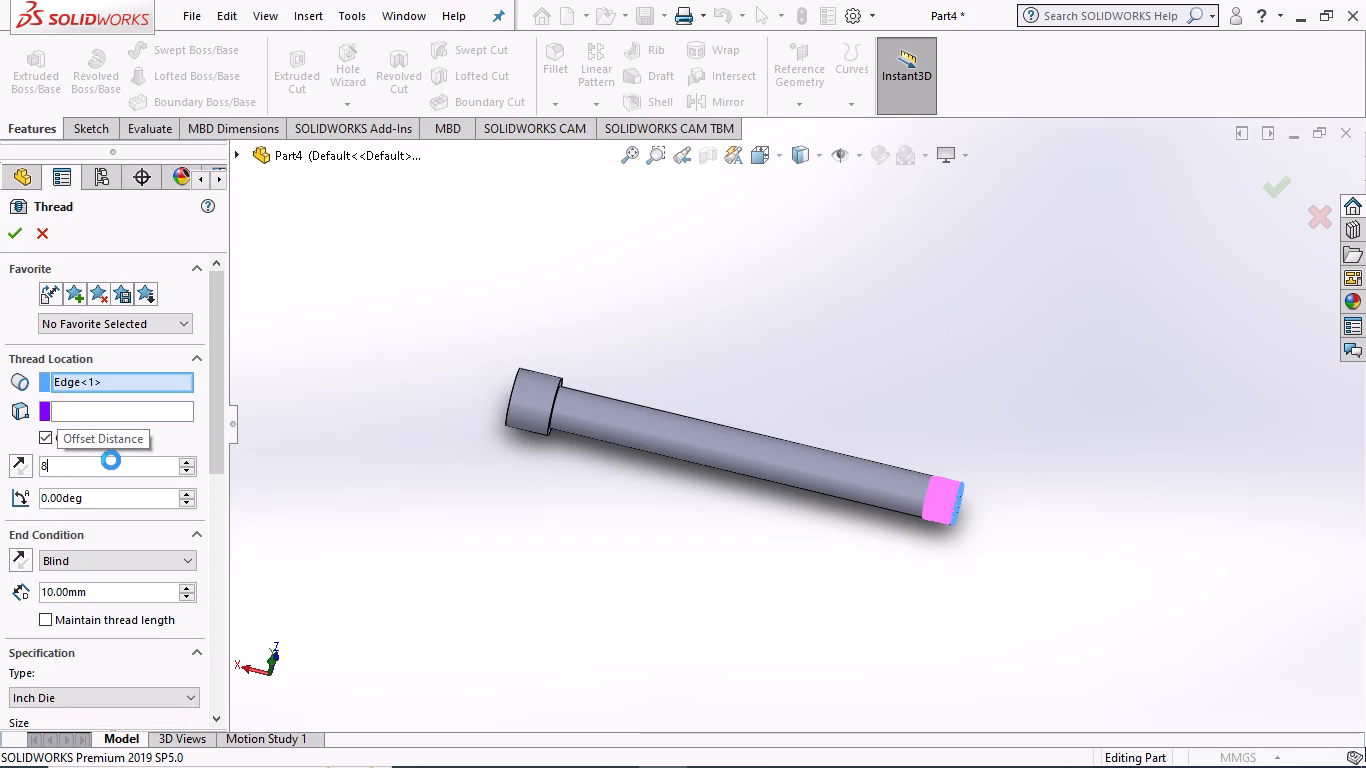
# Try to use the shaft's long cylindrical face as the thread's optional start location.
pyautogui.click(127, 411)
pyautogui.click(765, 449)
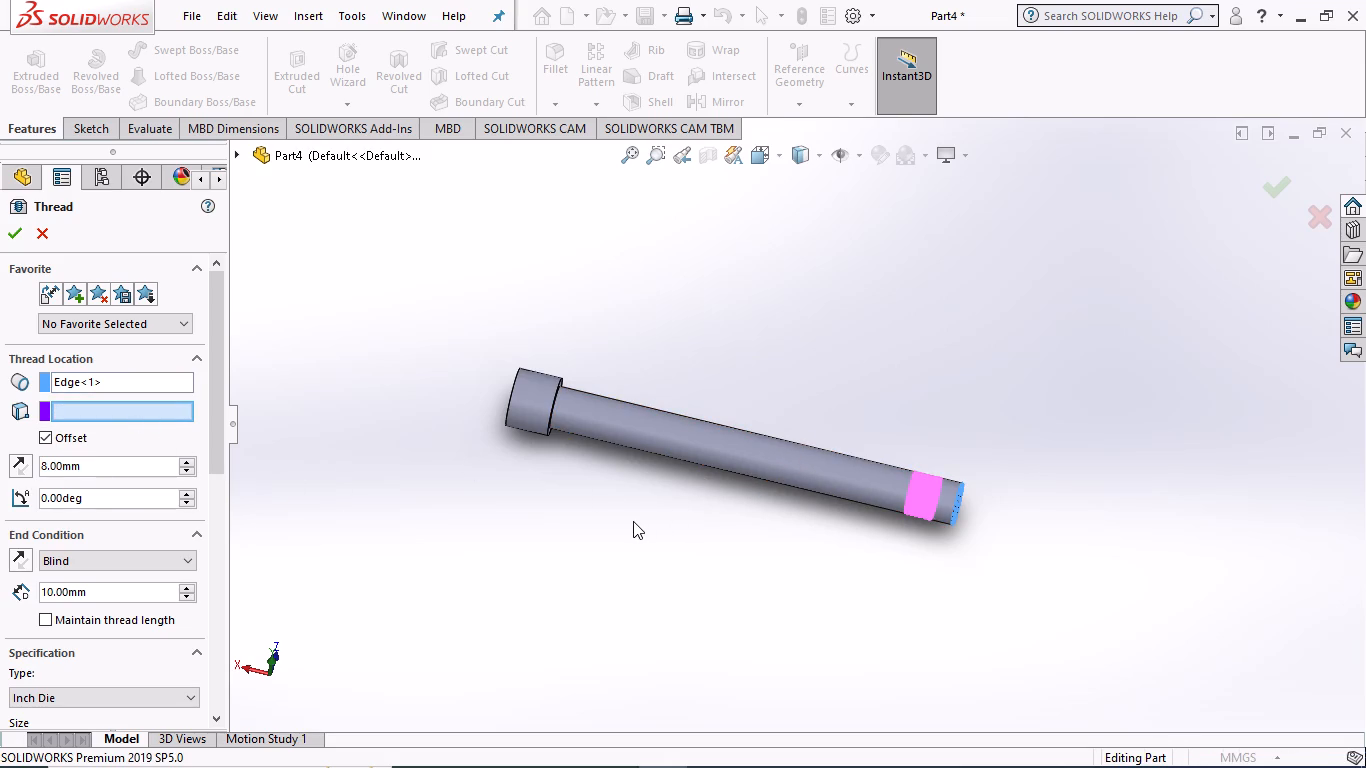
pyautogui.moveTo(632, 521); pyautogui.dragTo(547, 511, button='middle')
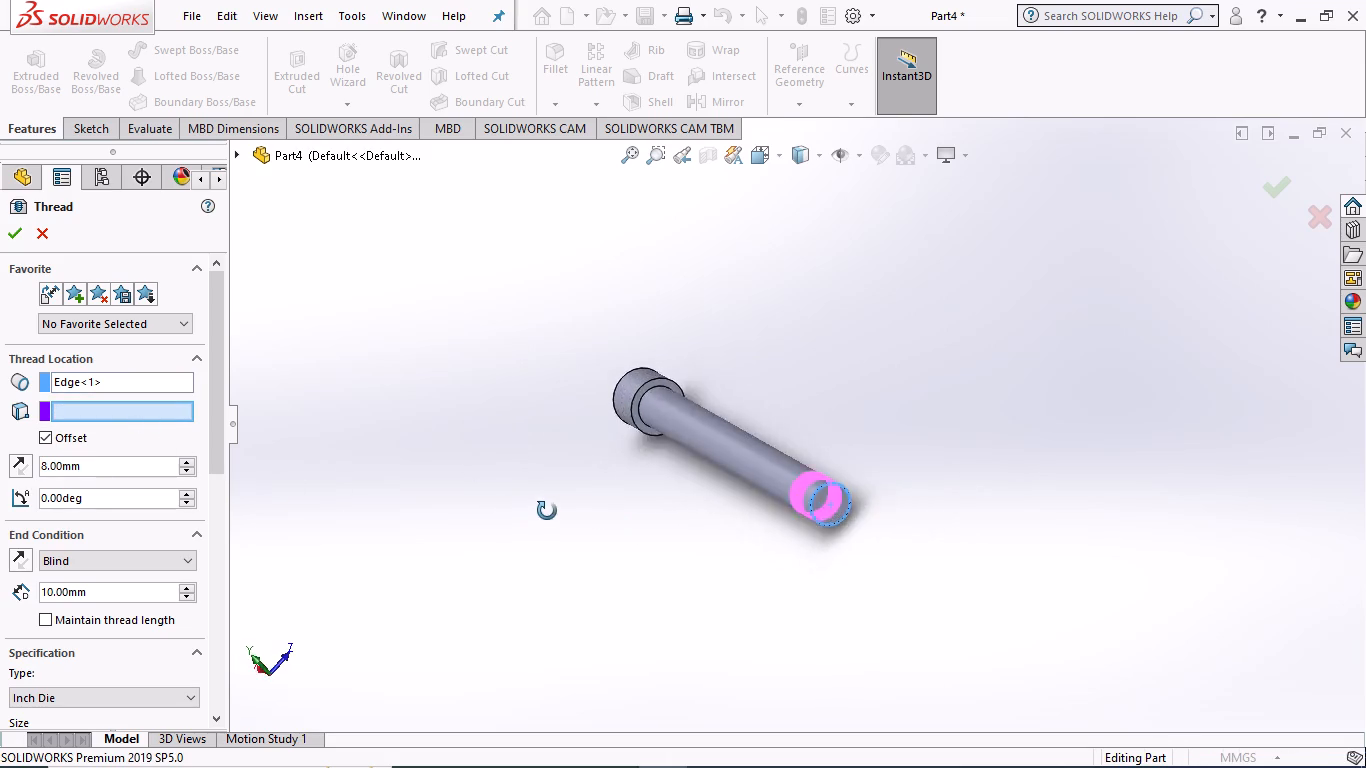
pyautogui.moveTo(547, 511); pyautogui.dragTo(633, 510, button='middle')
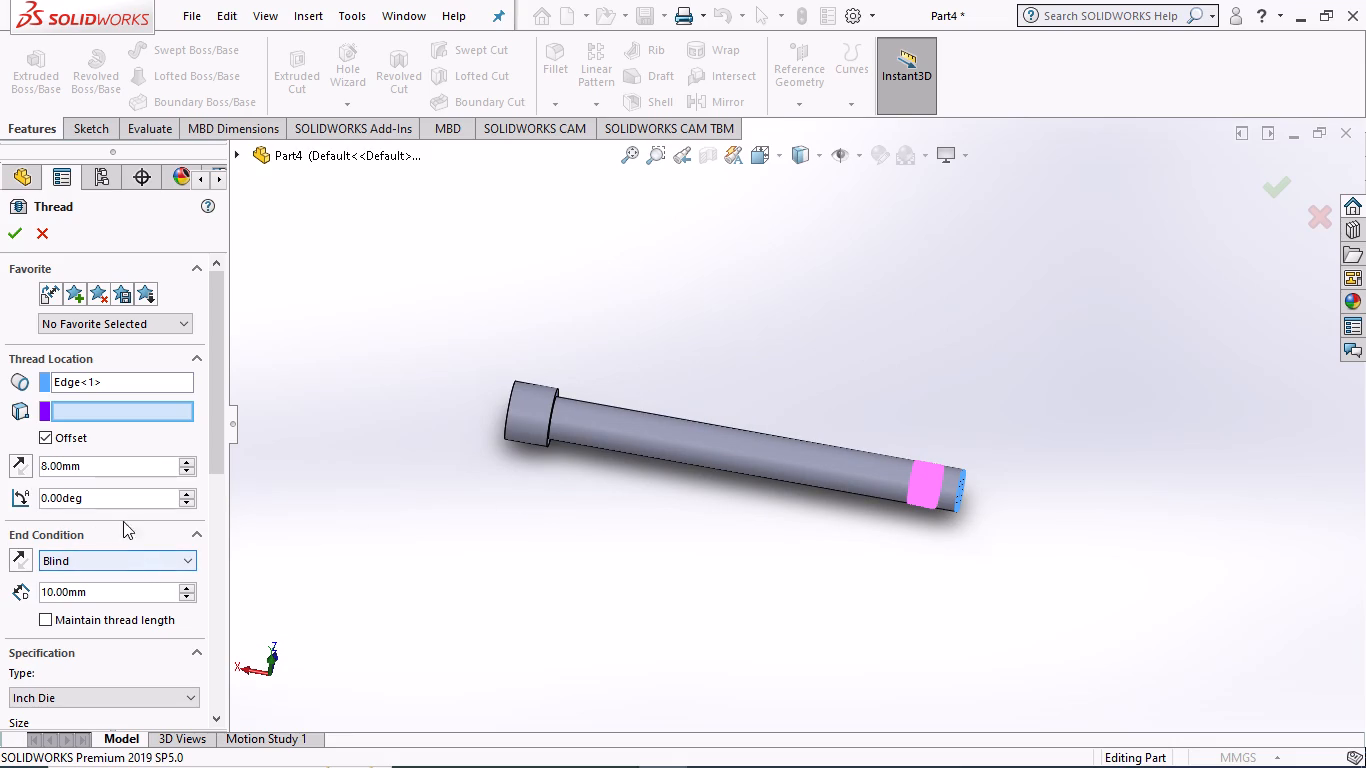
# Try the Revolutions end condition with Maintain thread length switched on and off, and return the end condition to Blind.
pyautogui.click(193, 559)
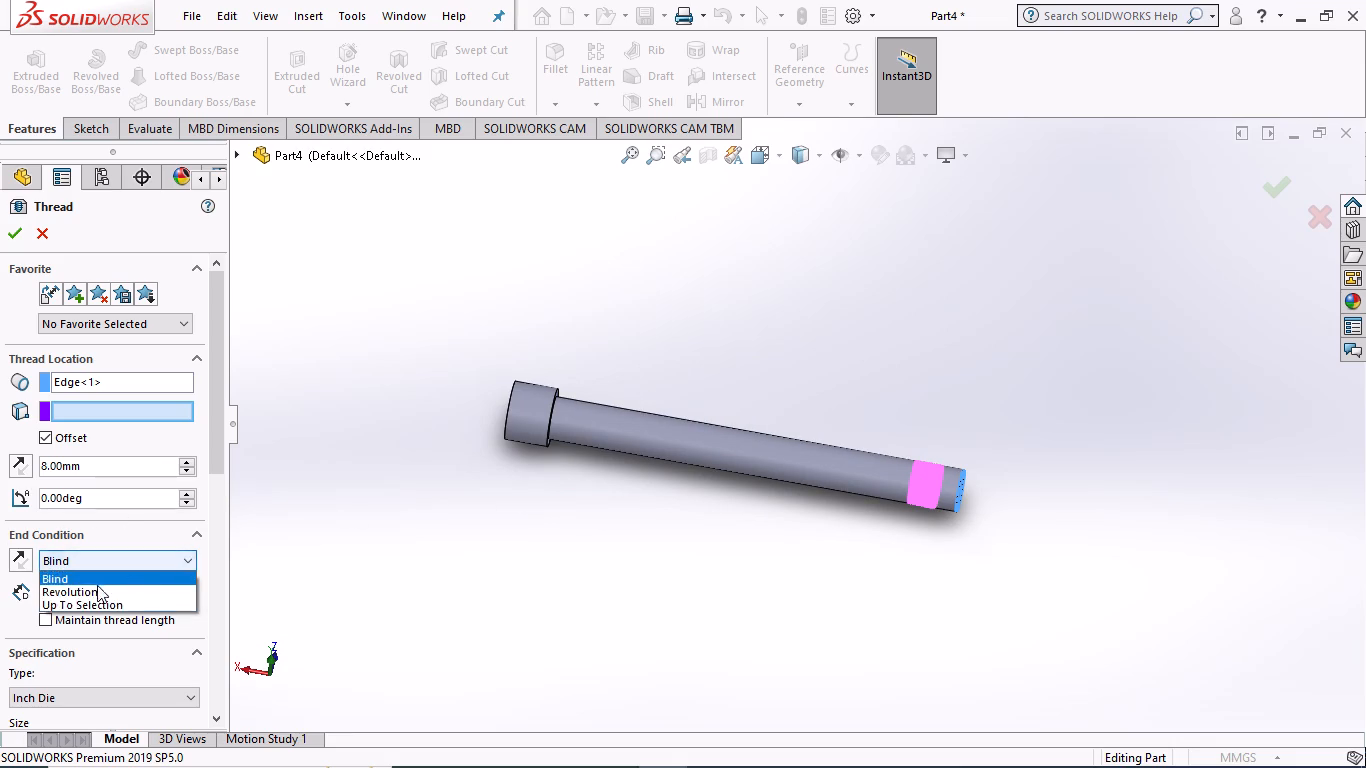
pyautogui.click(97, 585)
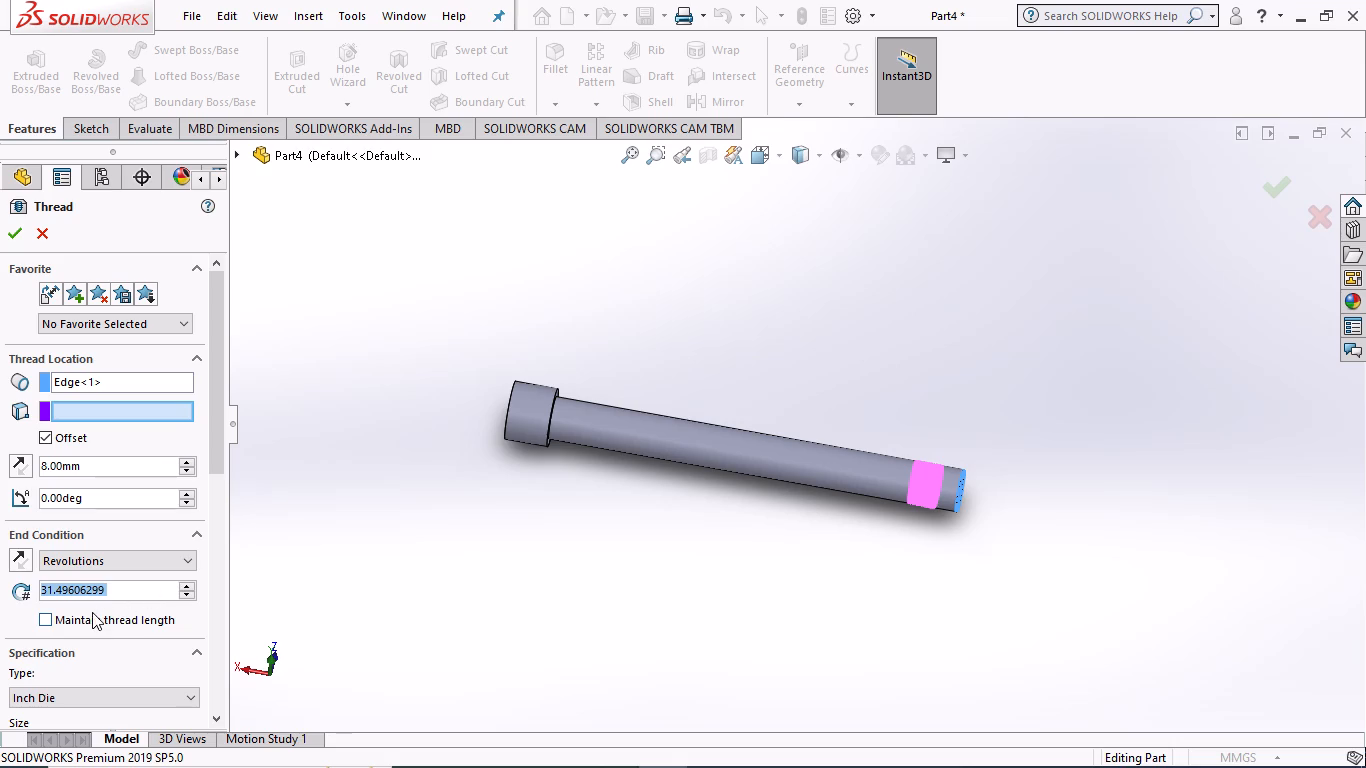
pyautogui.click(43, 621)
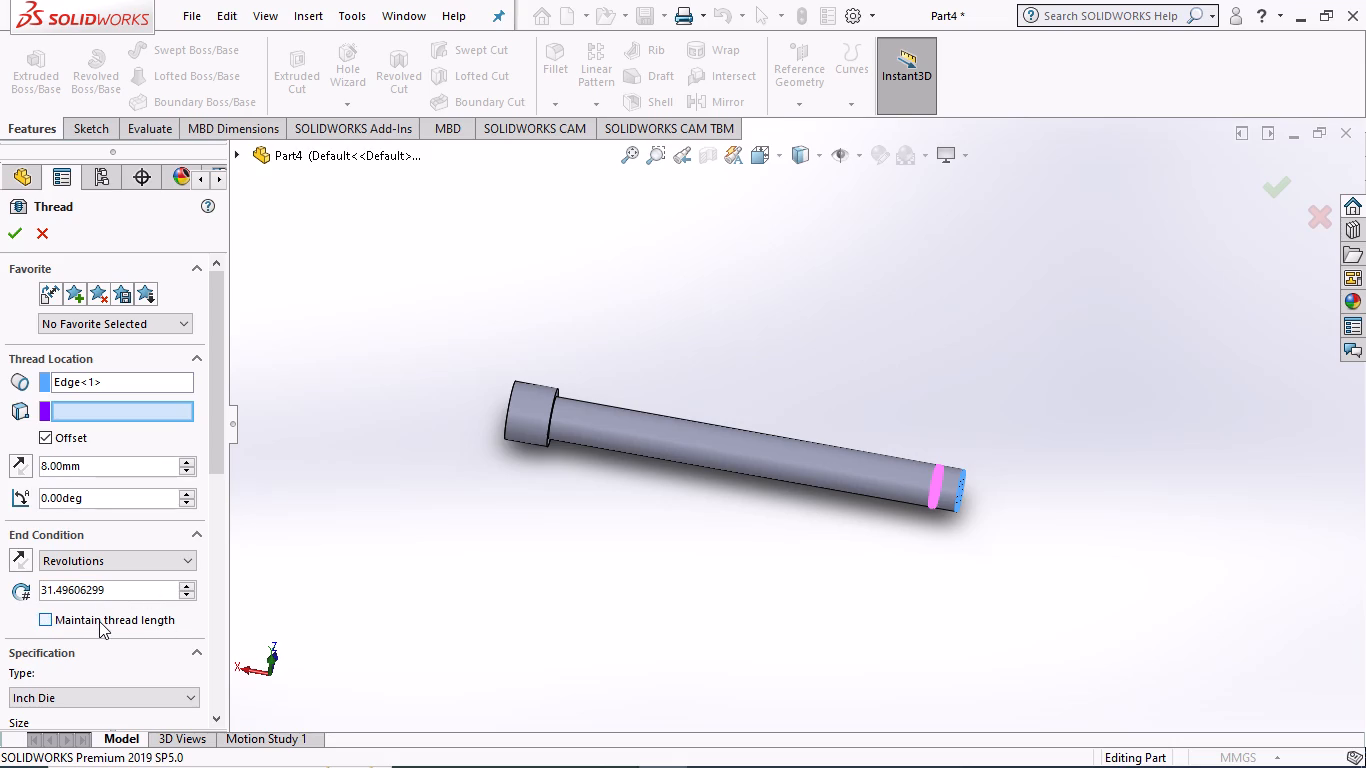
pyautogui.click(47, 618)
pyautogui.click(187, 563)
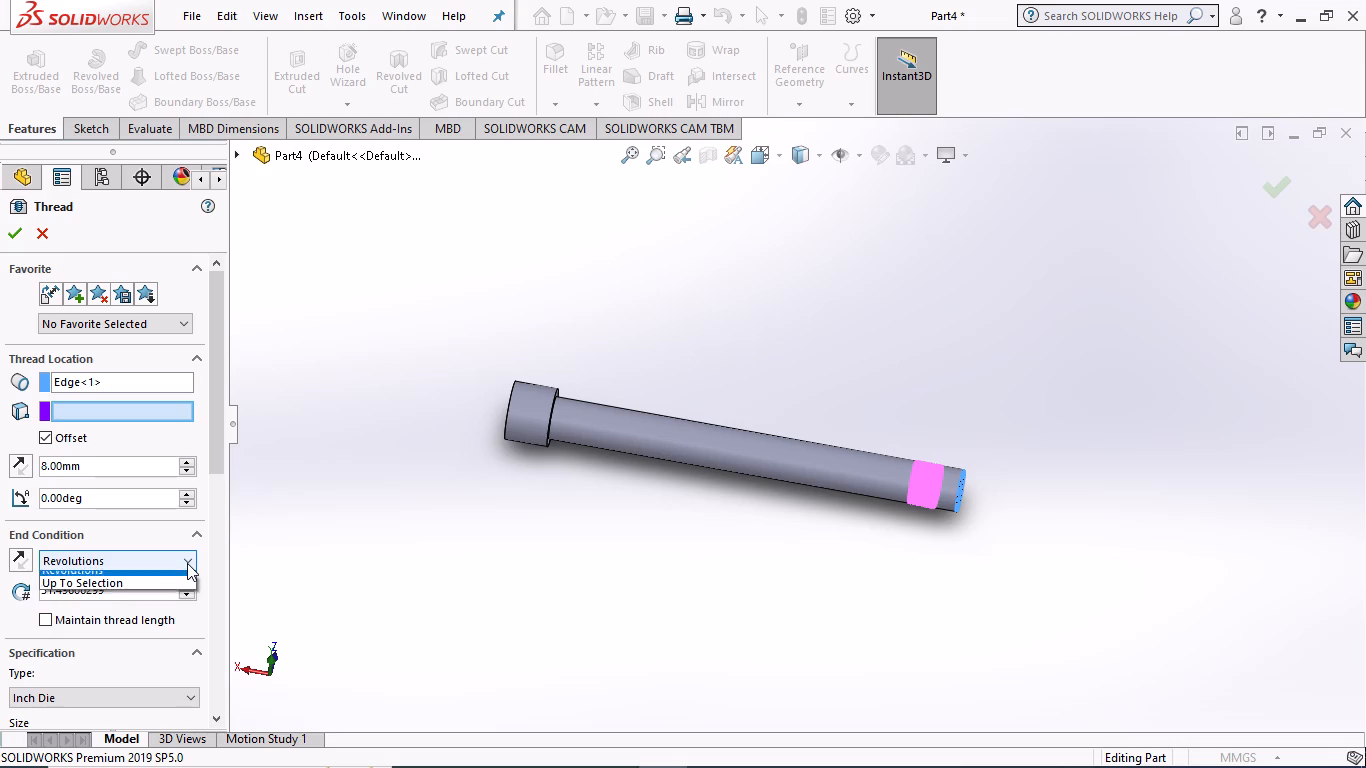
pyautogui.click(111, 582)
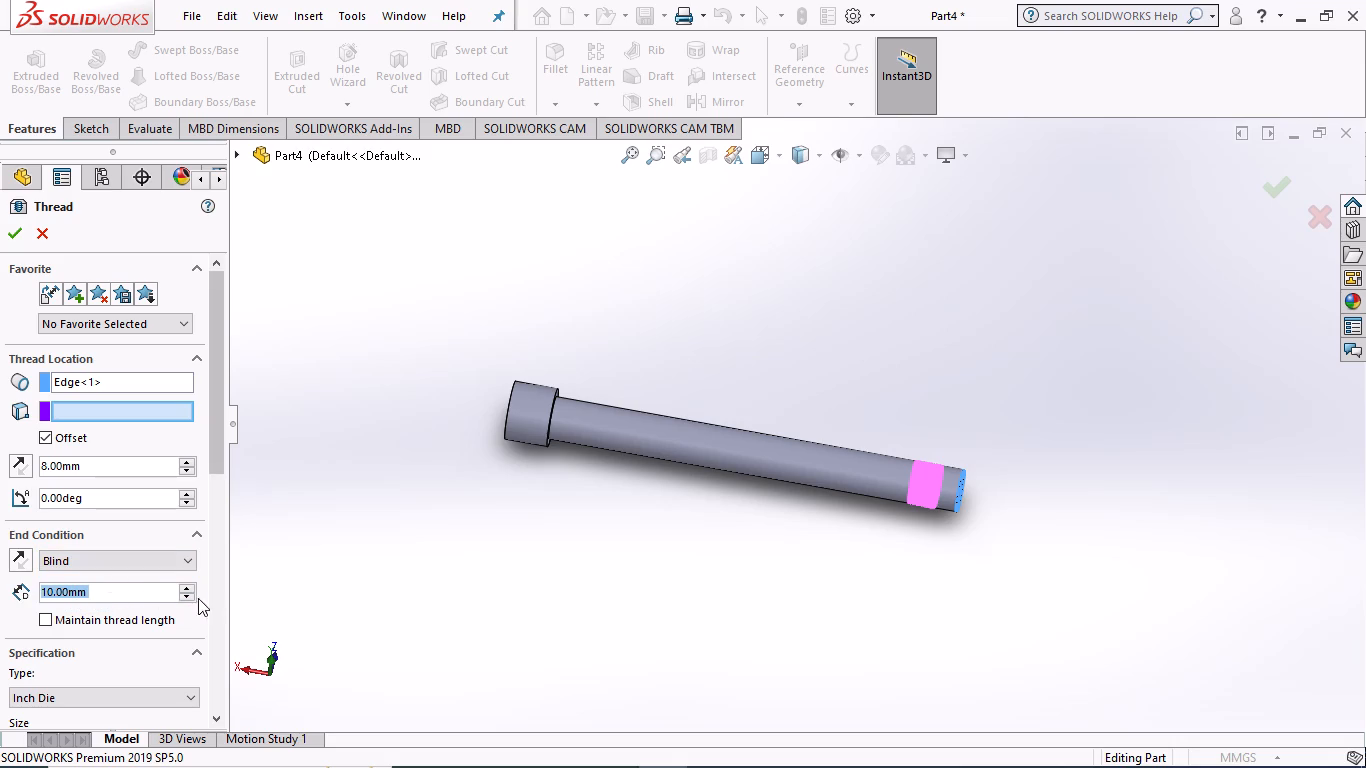
# Examine the available thread types and the sizes offered for Inch Die.
pyautogui.scroll(-1, 134, 624)
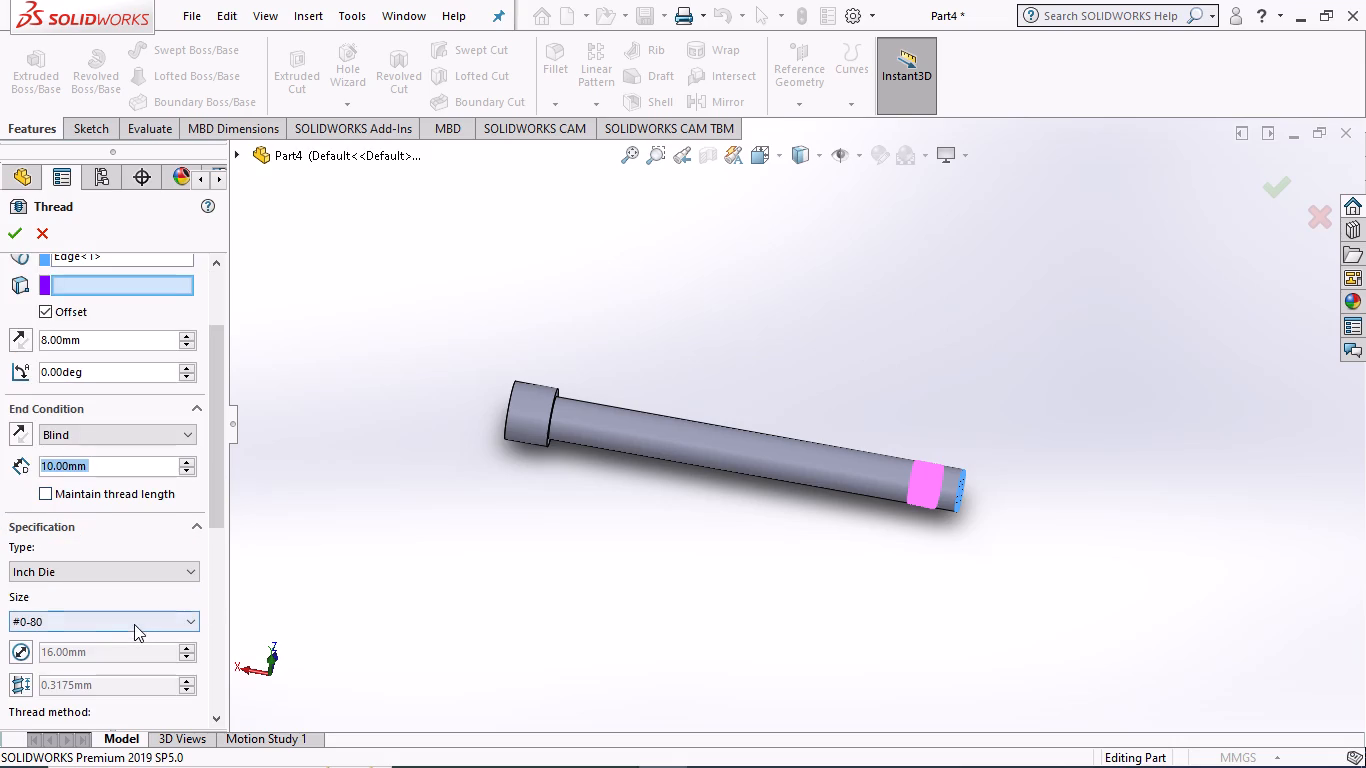
pyautogui.click(193, 567)
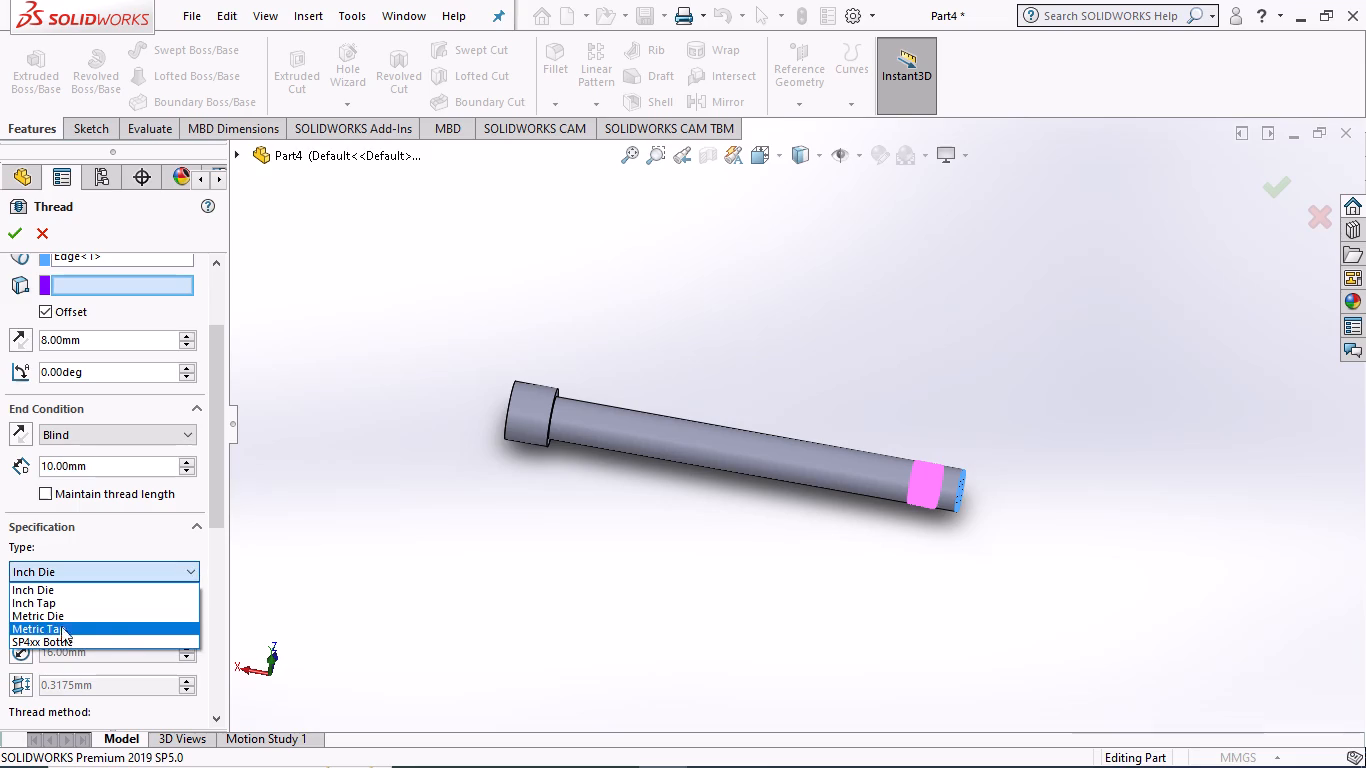
pyautogui.click(195, 563)
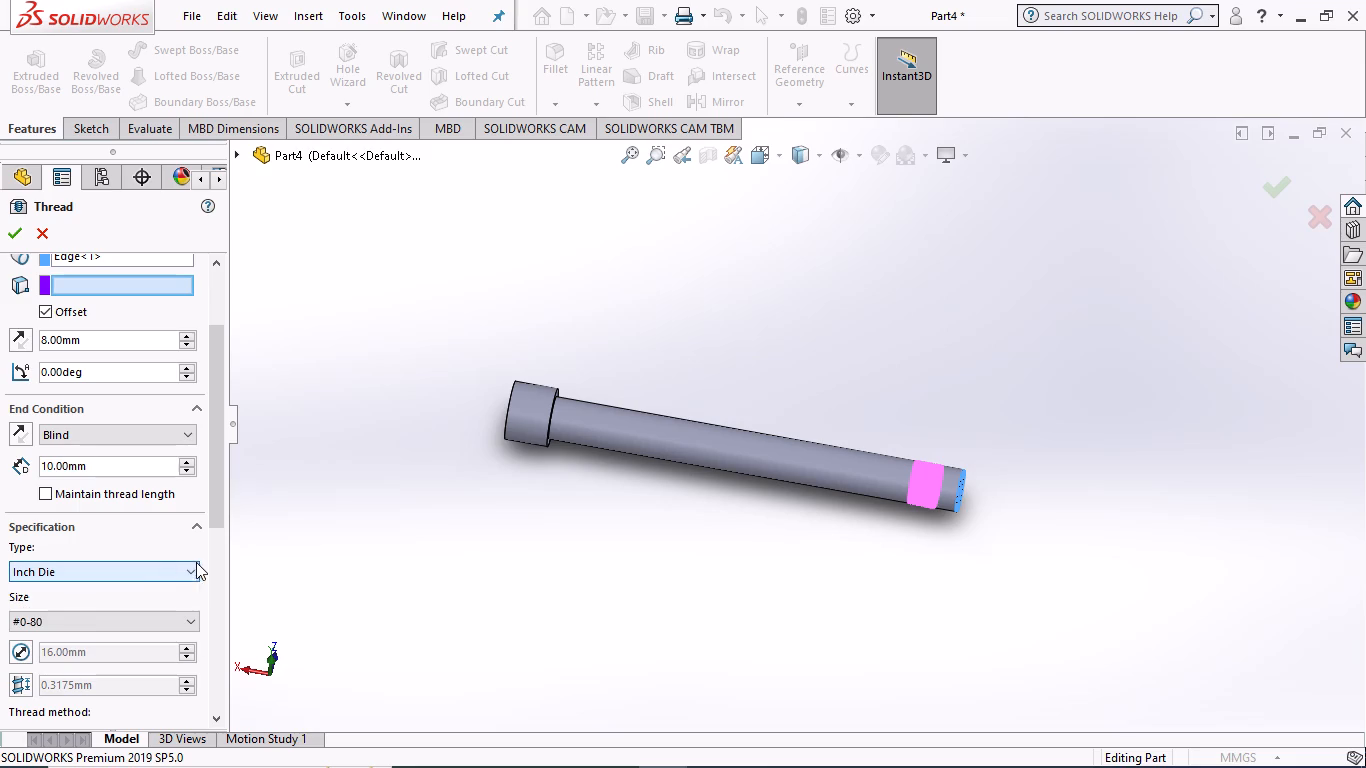
pyautogui.click(186, 620)
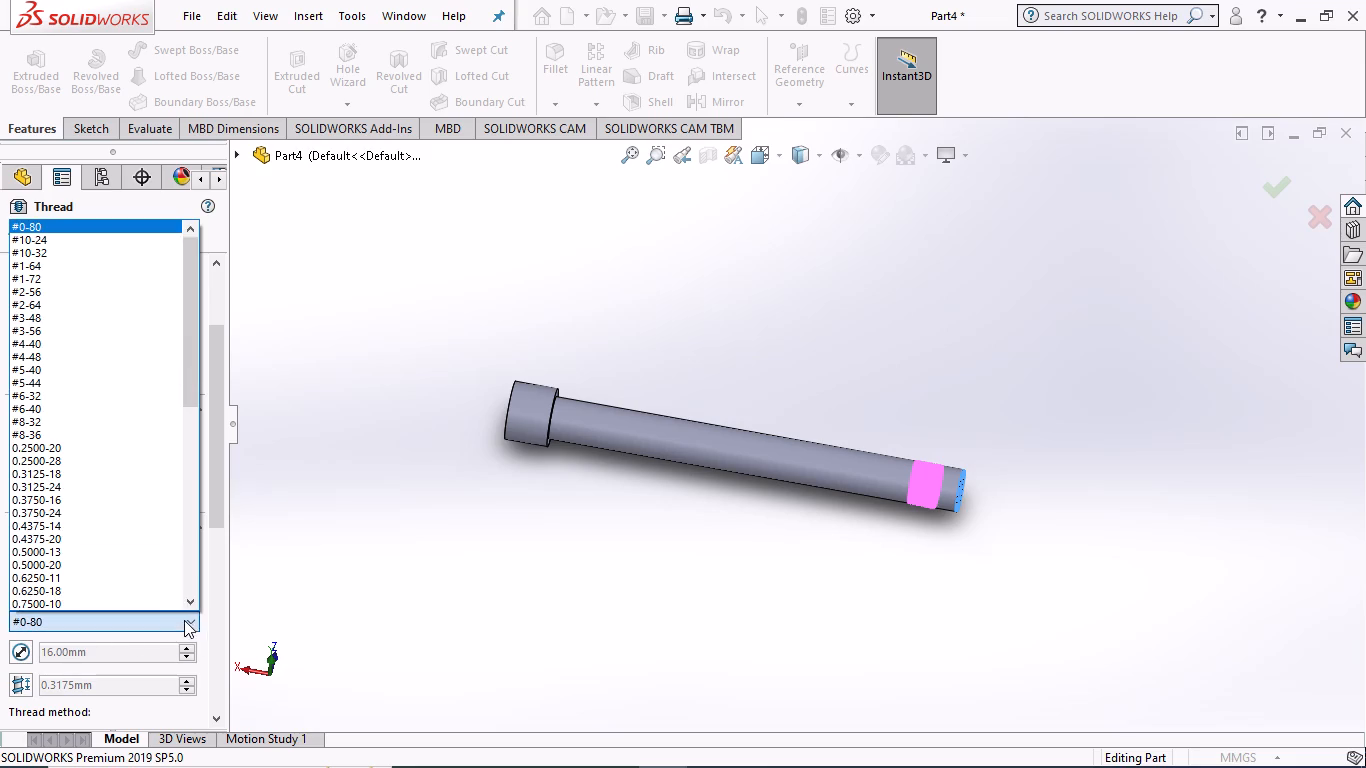
pyautogui.scroll(-4, 83, 480)
pyautogui.scroll(10, 83, 480)
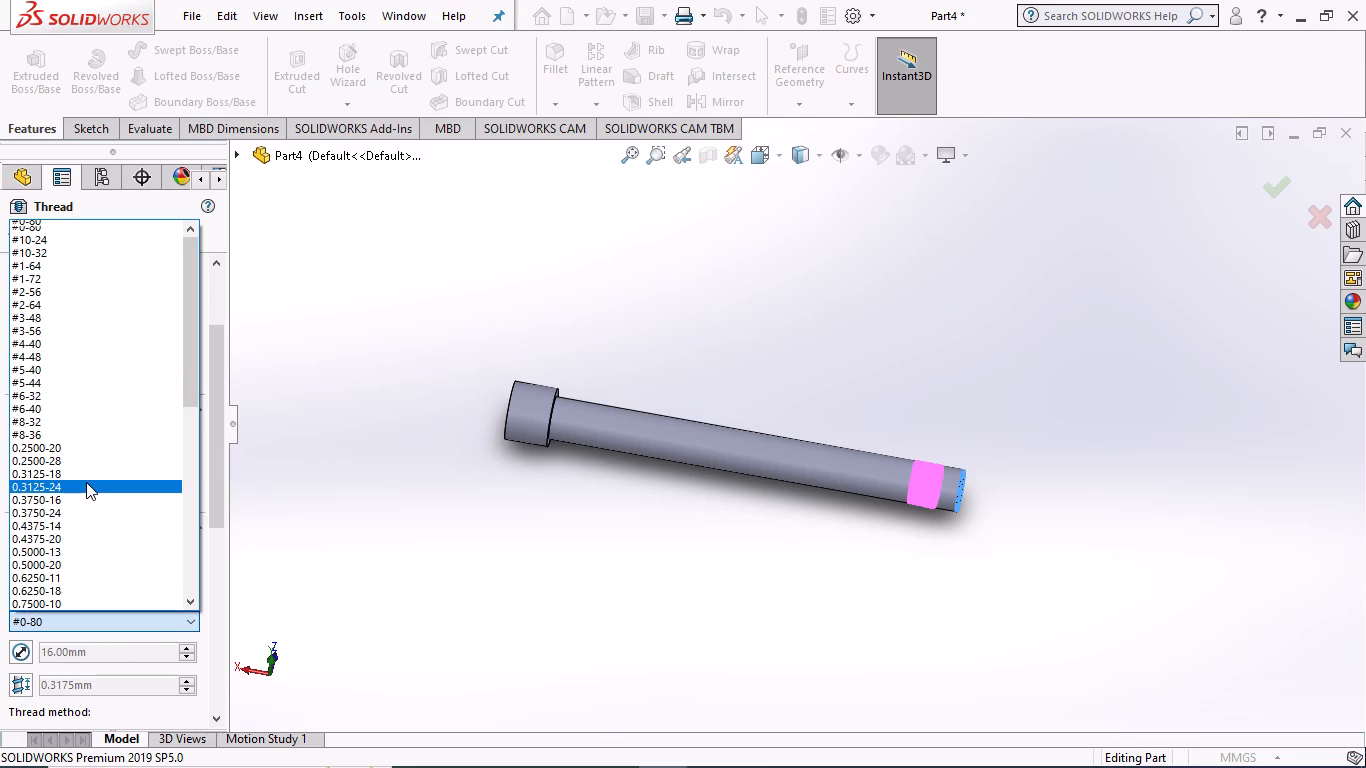
pyautogui.scroll(-20, 86, 482)
pyautogui.scroll(-13, 86, 482)
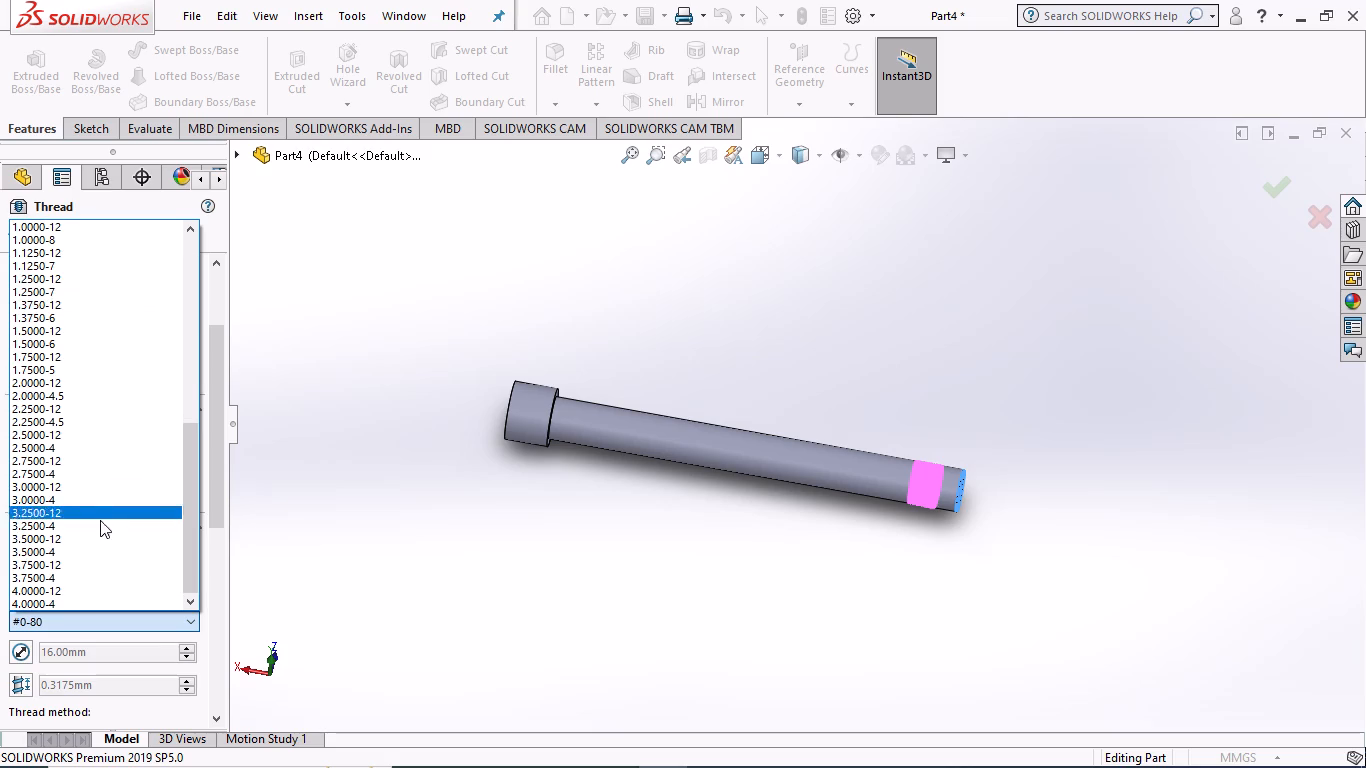
pyautogui.click(187, 621)
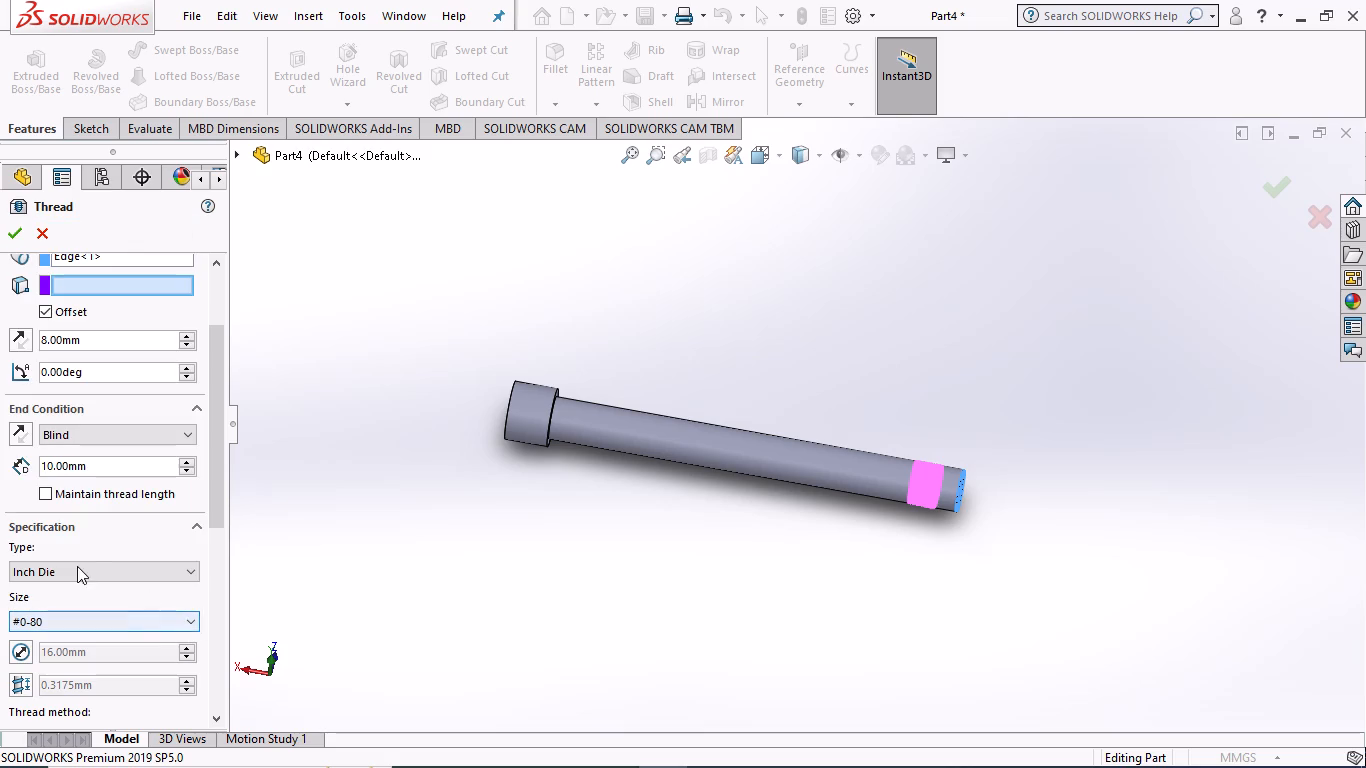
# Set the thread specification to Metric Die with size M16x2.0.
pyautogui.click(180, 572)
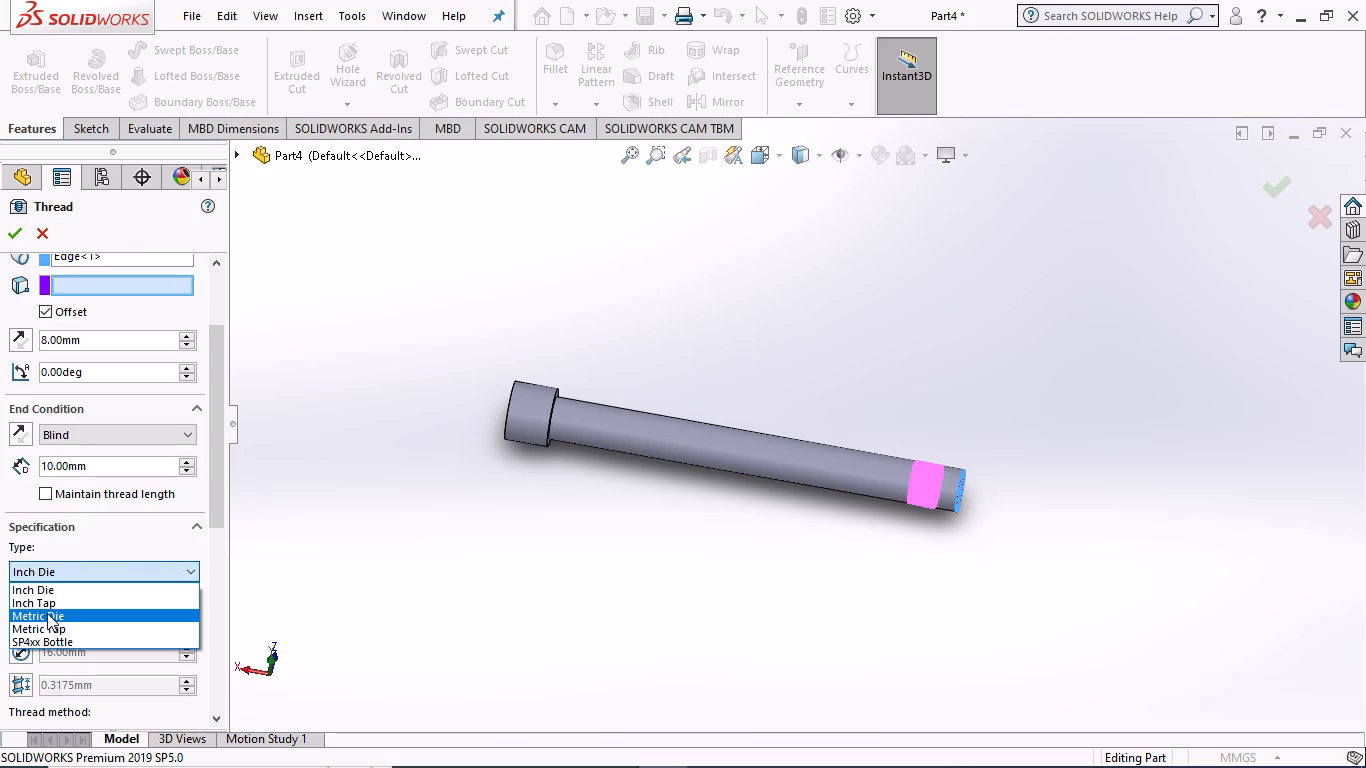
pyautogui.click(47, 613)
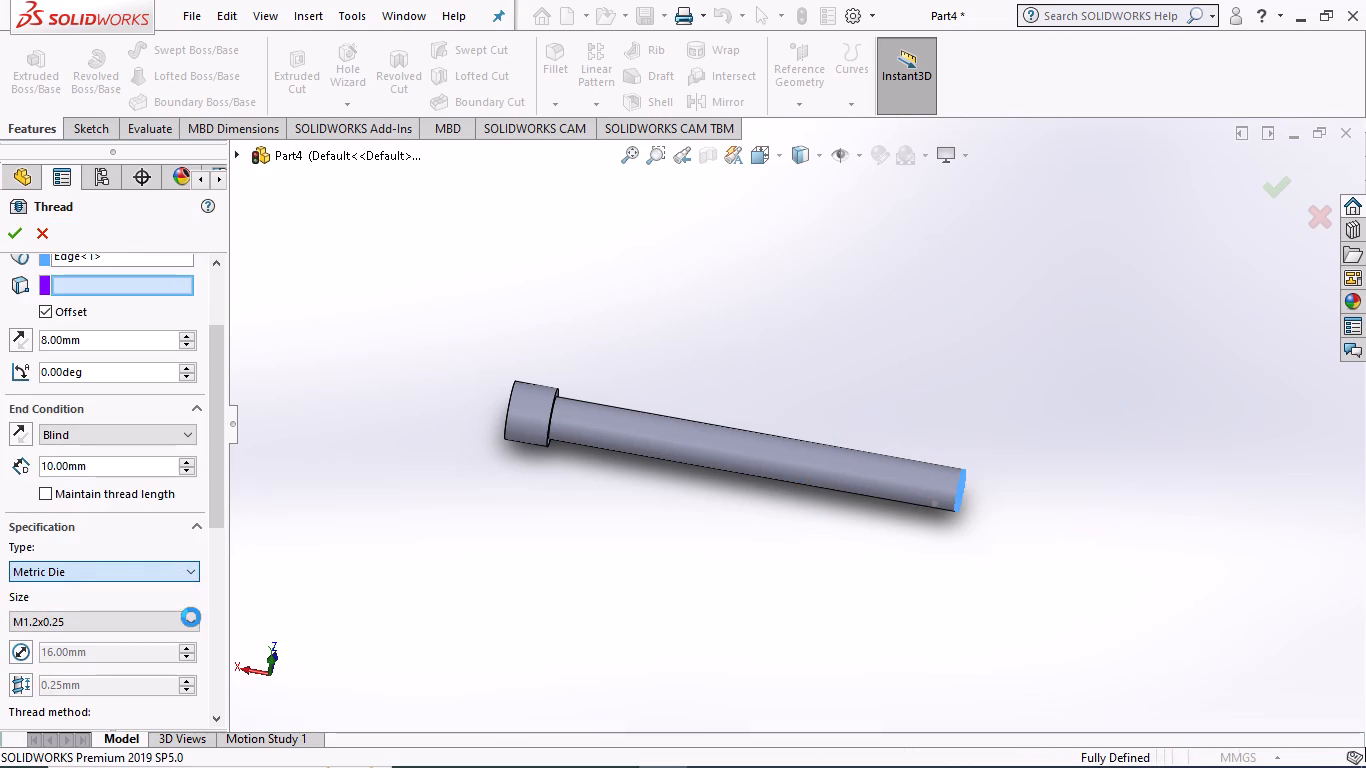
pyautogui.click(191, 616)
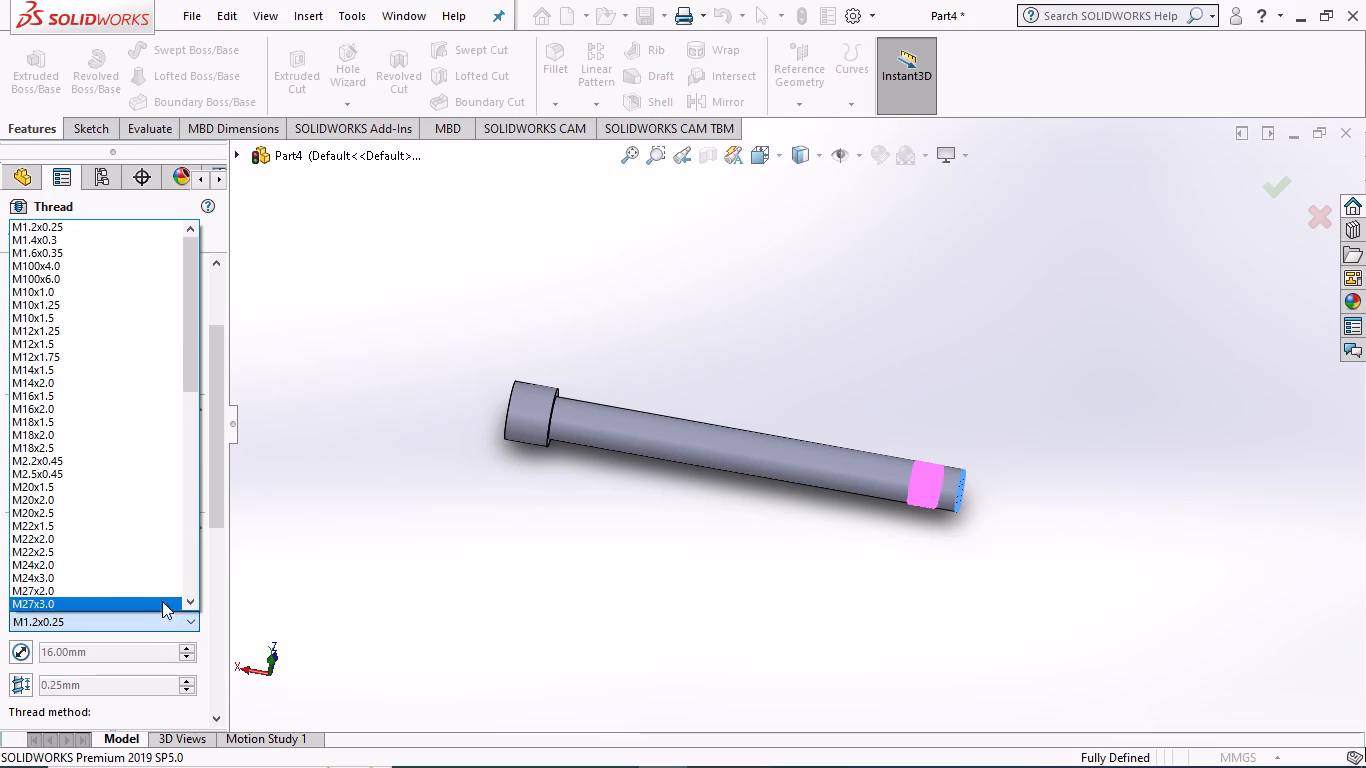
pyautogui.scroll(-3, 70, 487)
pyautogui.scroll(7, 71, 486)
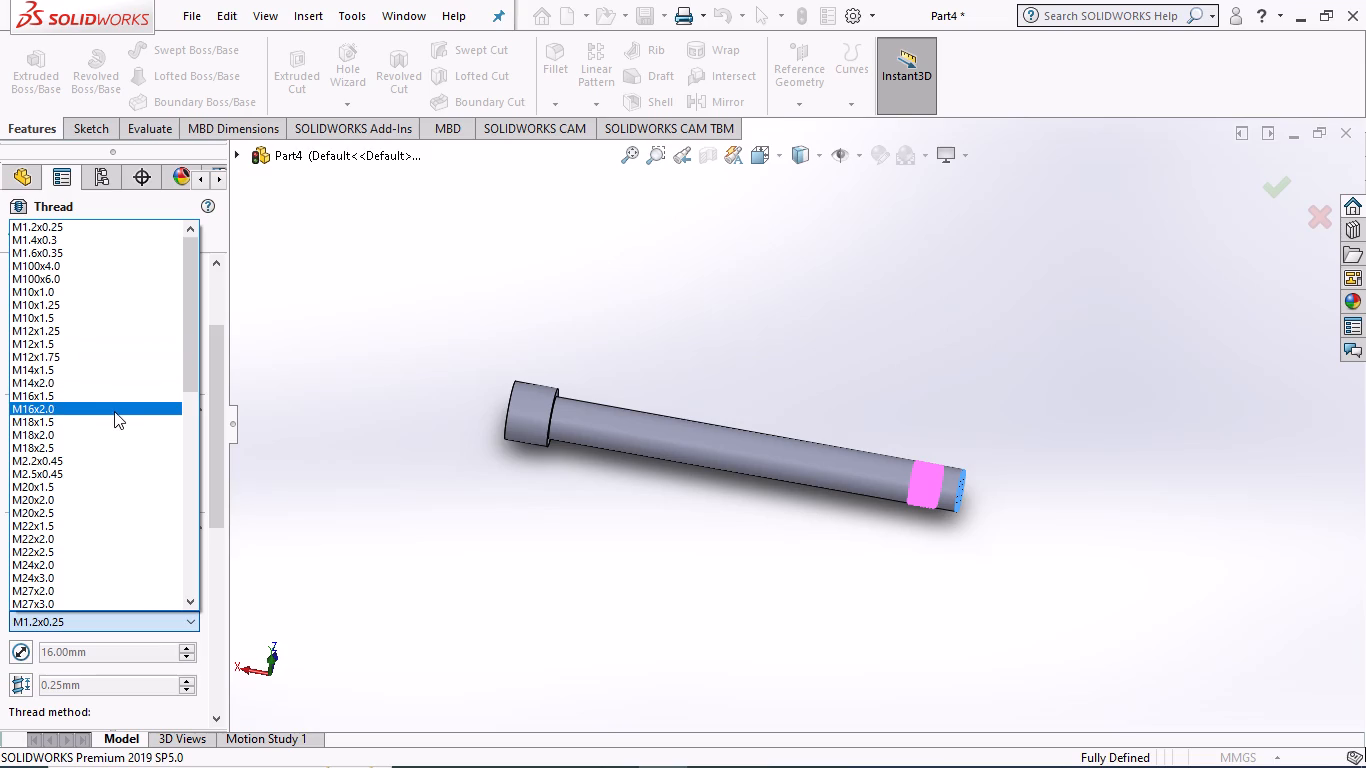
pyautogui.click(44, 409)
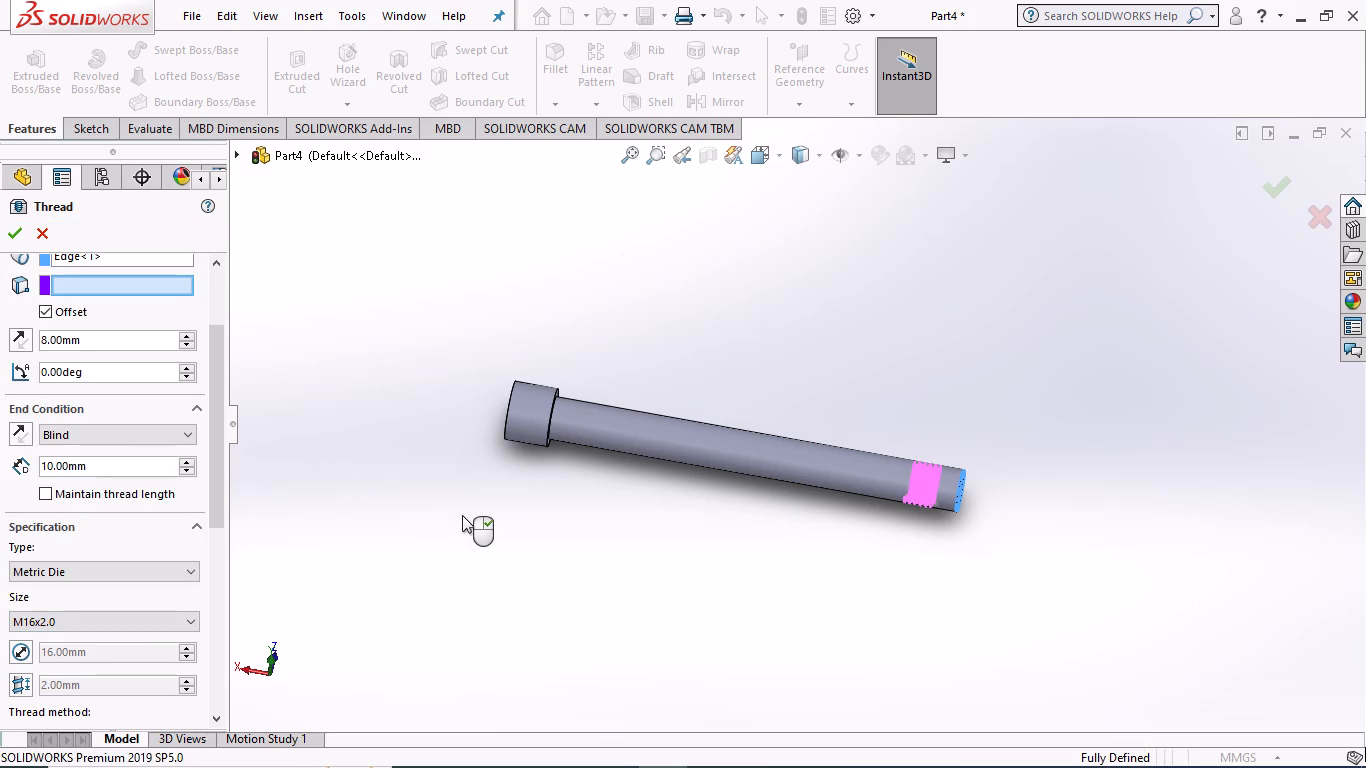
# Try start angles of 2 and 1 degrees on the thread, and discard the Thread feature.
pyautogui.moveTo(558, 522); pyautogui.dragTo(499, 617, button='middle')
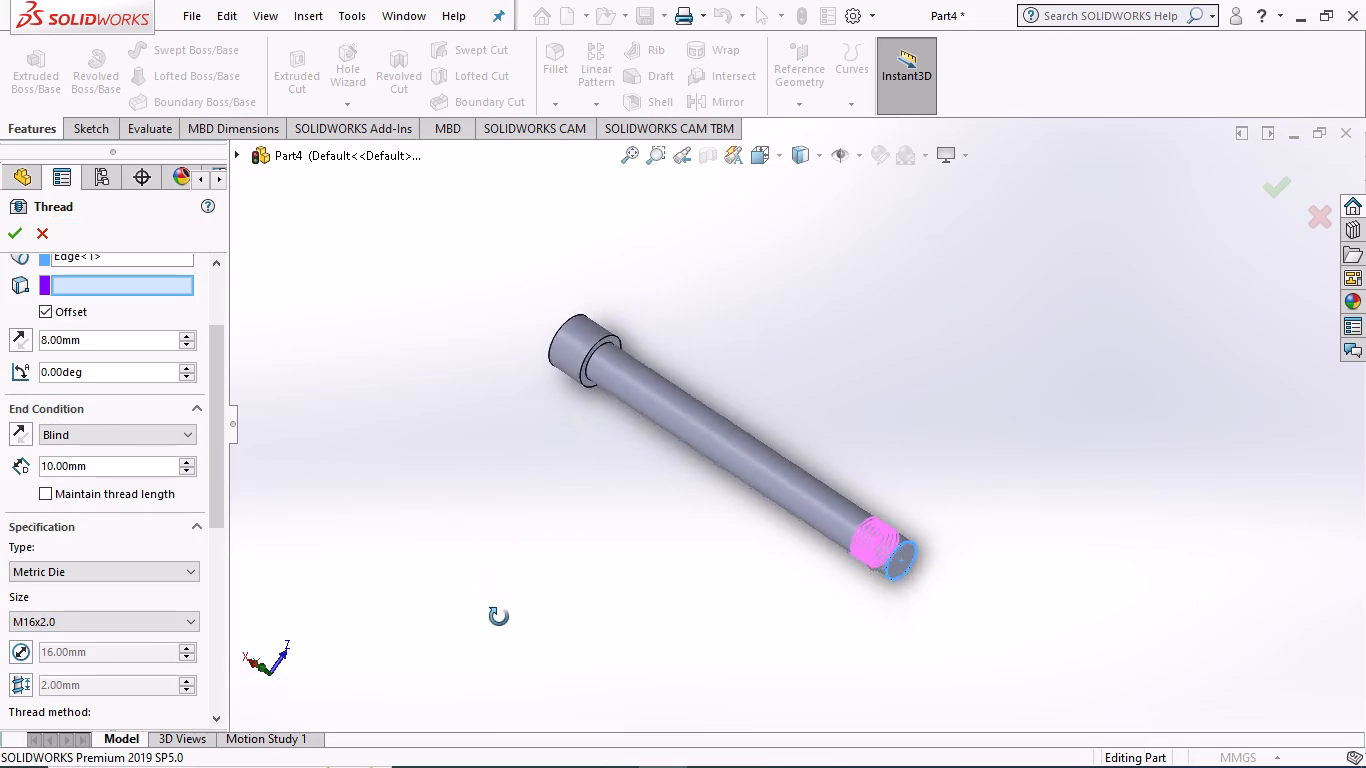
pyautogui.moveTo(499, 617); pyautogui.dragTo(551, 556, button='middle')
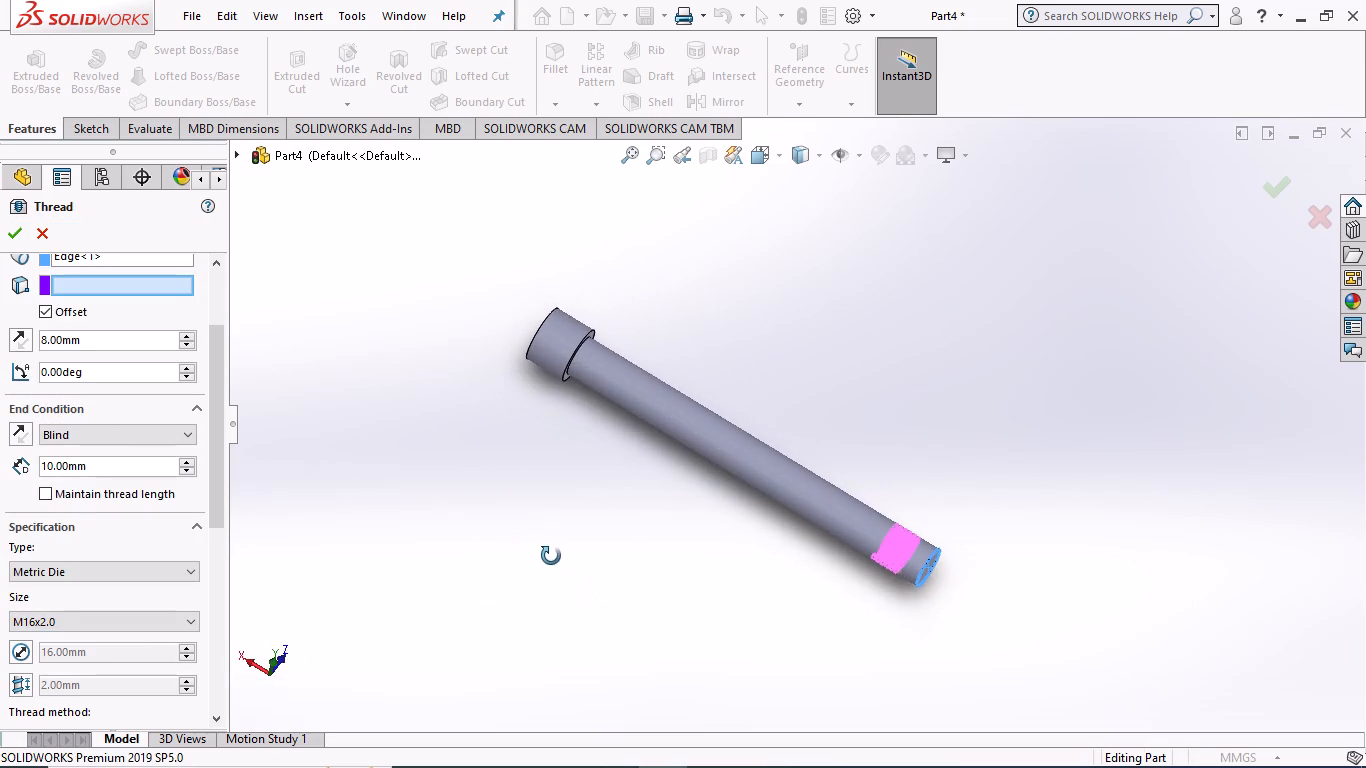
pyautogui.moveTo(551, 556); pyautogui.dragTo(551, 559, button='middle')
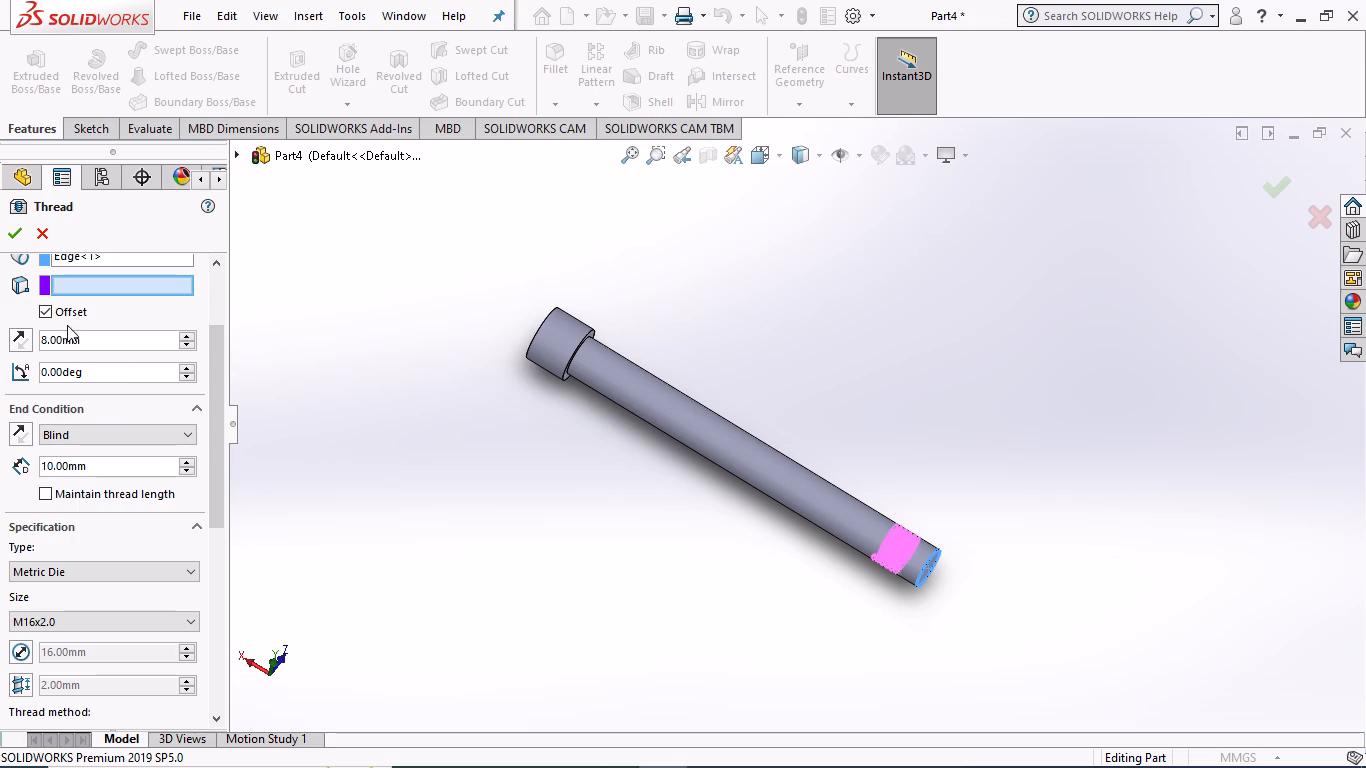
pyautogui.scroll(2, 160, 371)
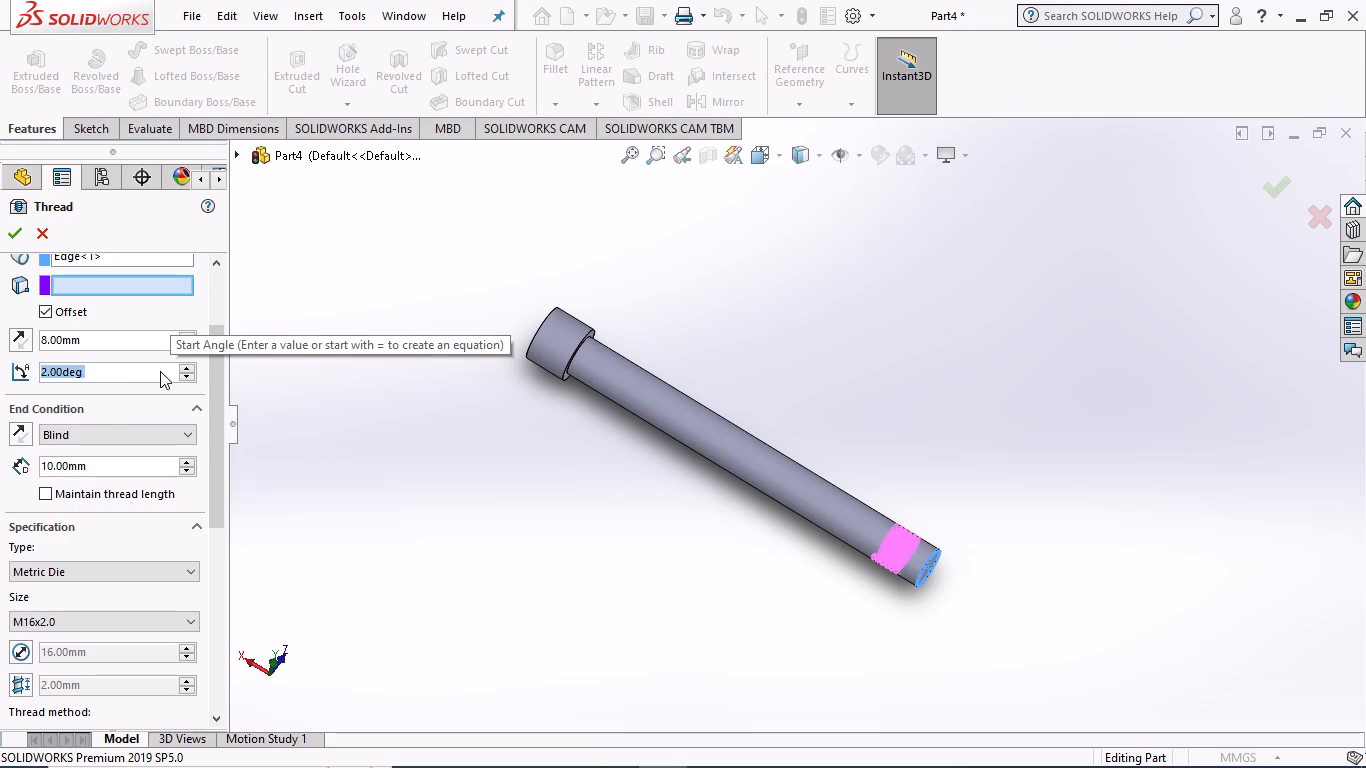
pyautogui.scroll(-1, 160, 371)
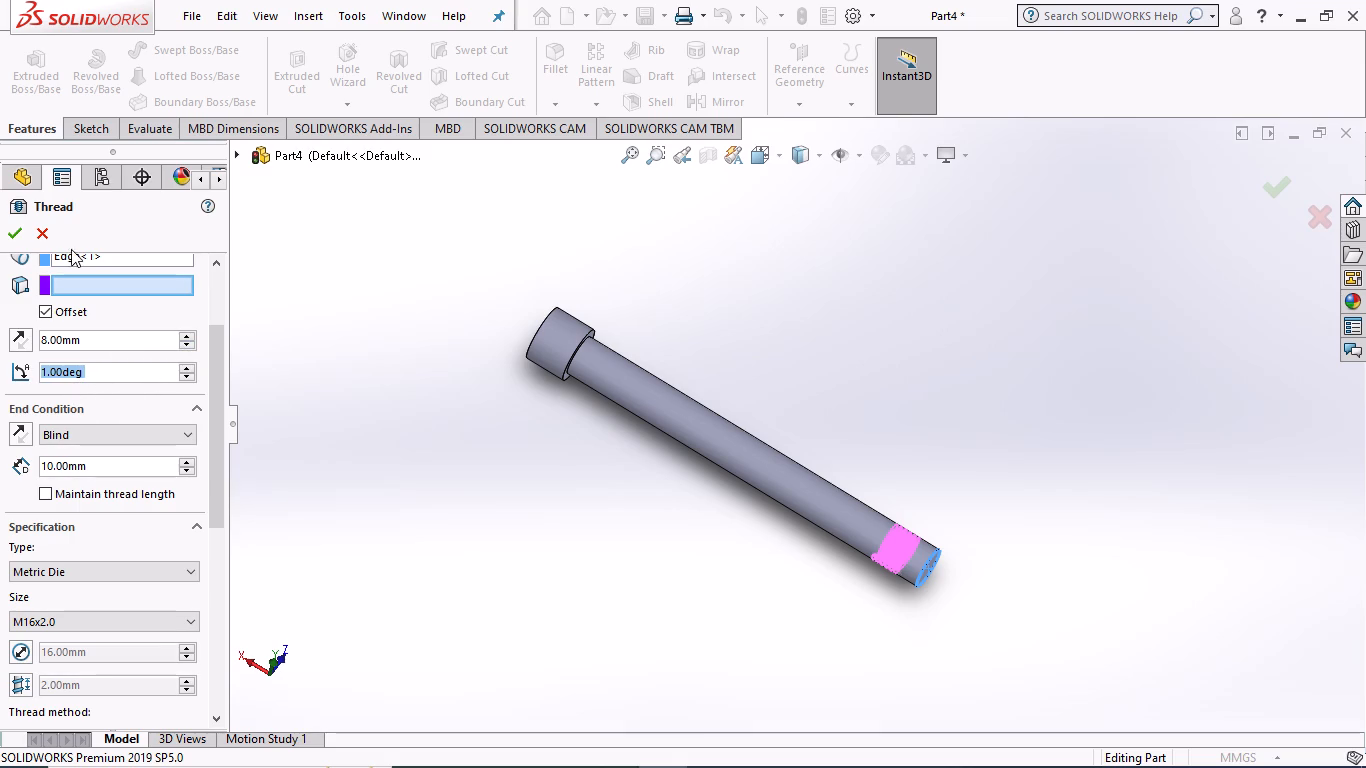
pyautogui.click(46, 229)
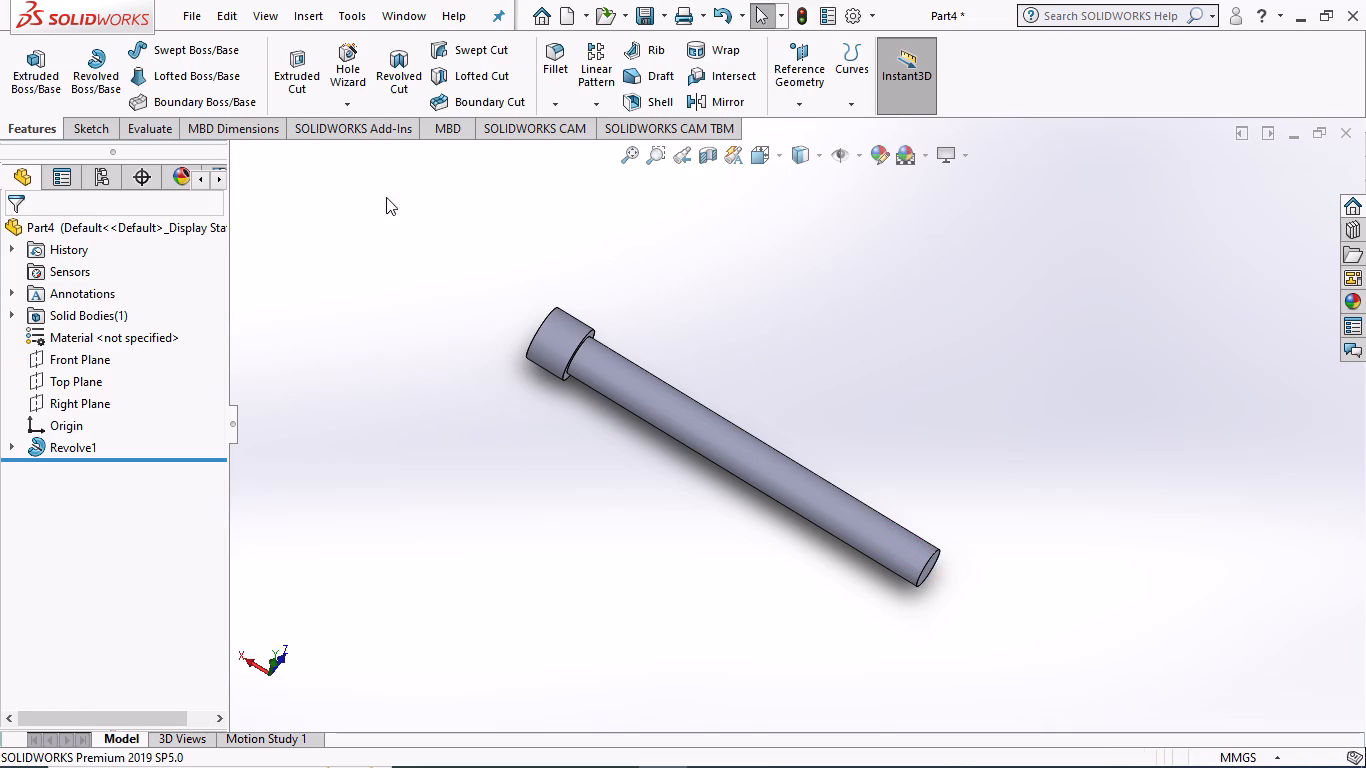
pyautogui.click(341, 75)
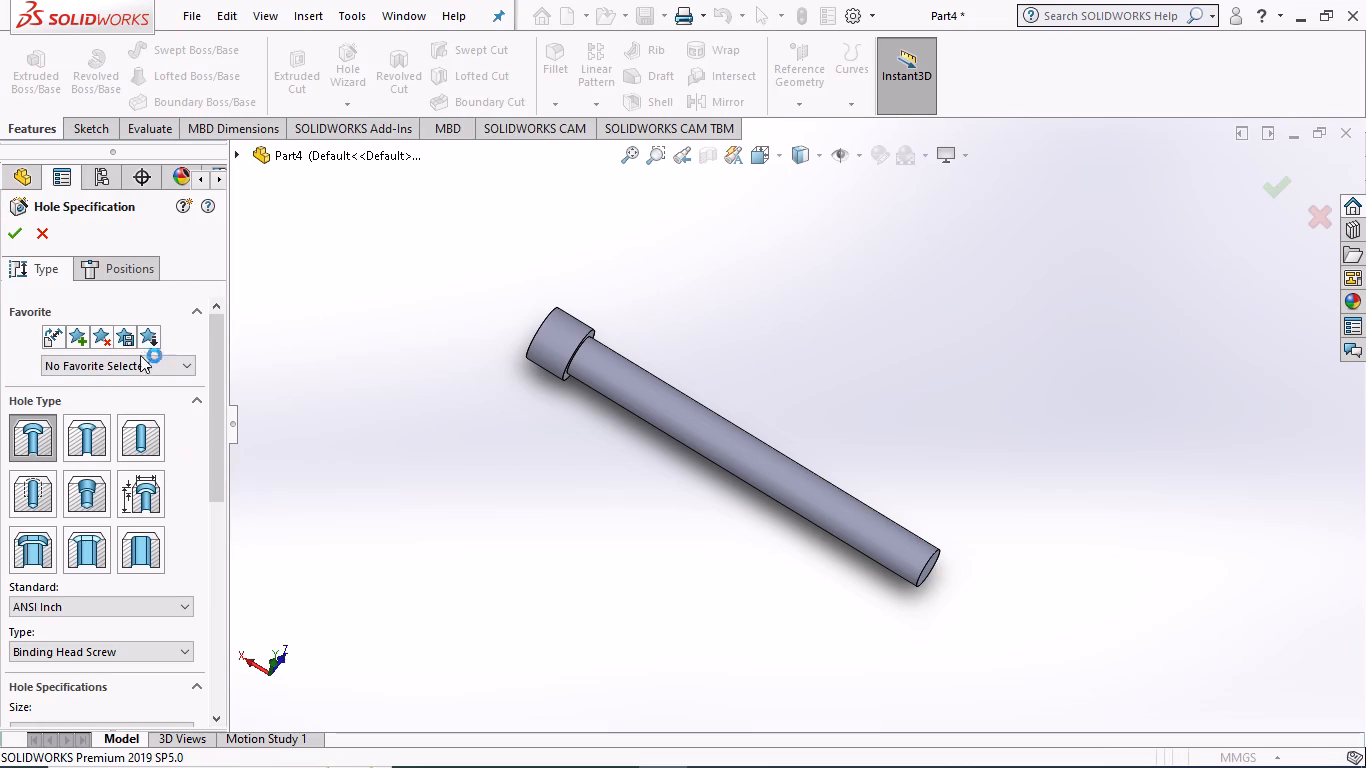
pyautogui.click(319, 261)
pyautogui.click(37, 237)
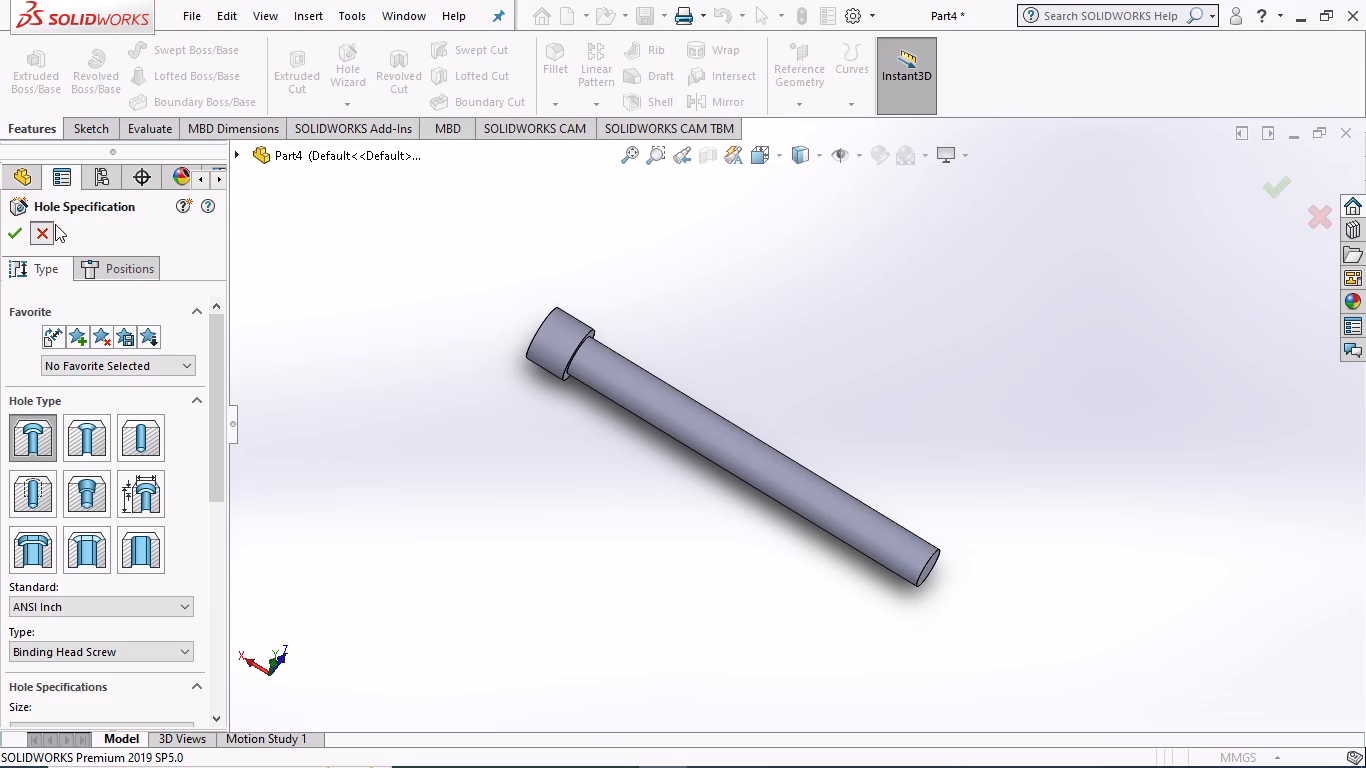
# Start a new Thread feature on the circular edge at the shaft's free end, opposite the head.
pyautogui.click(363, 101)
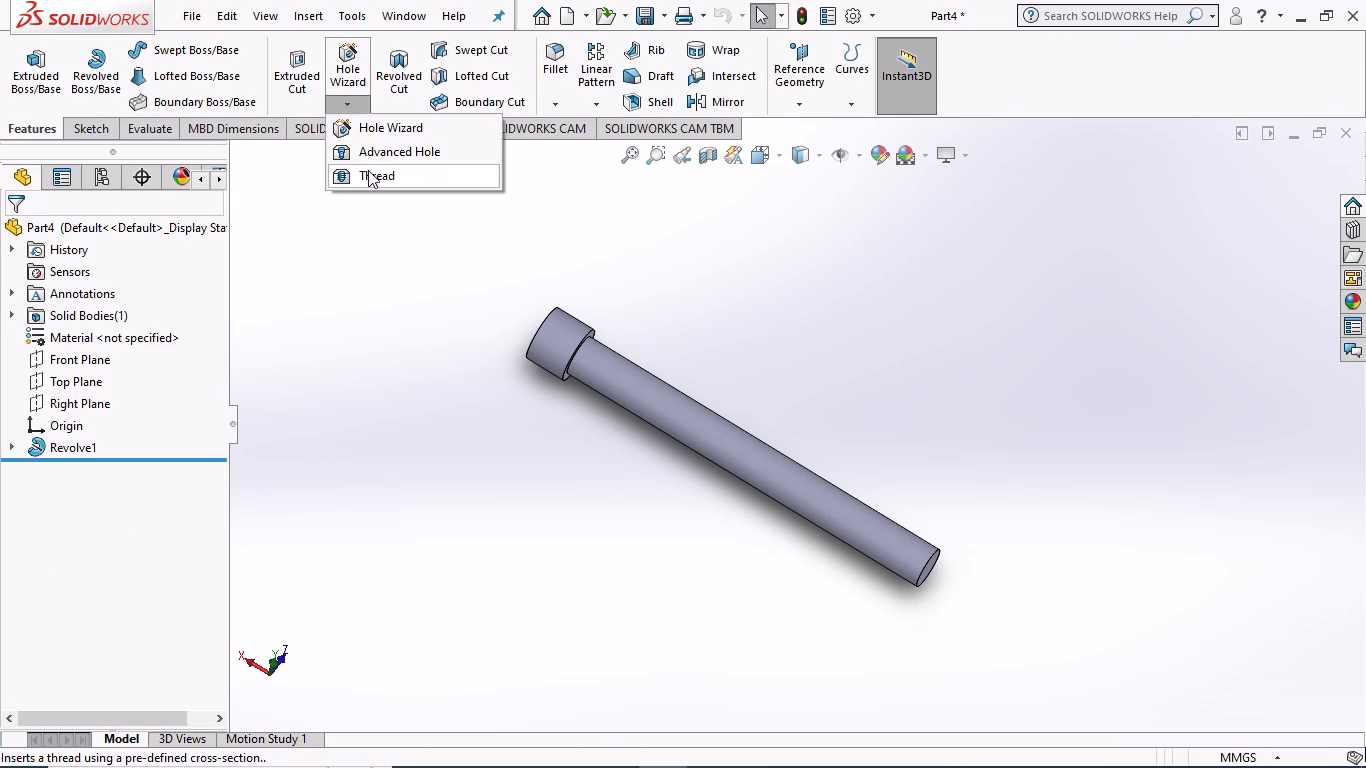
pyautogui.click(370, 170)
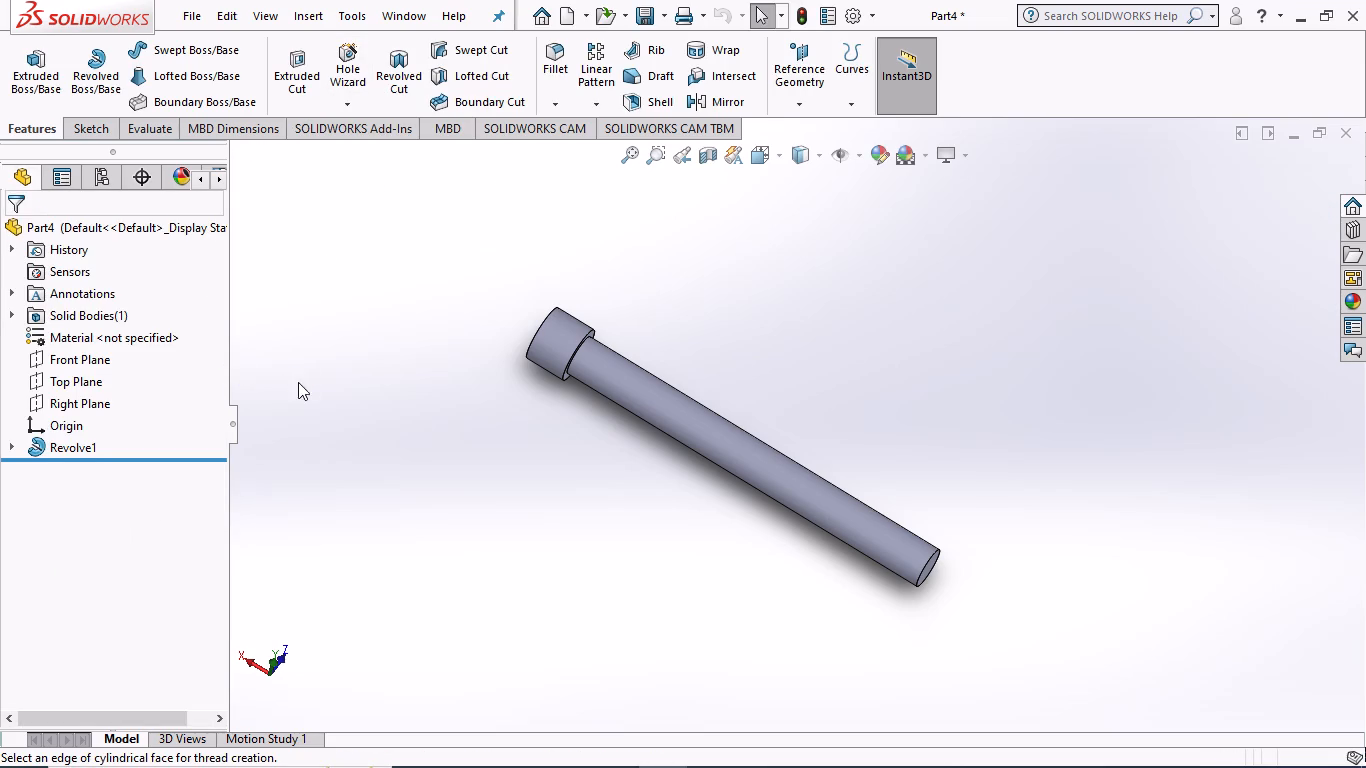
pyautogui.click(818, 411)
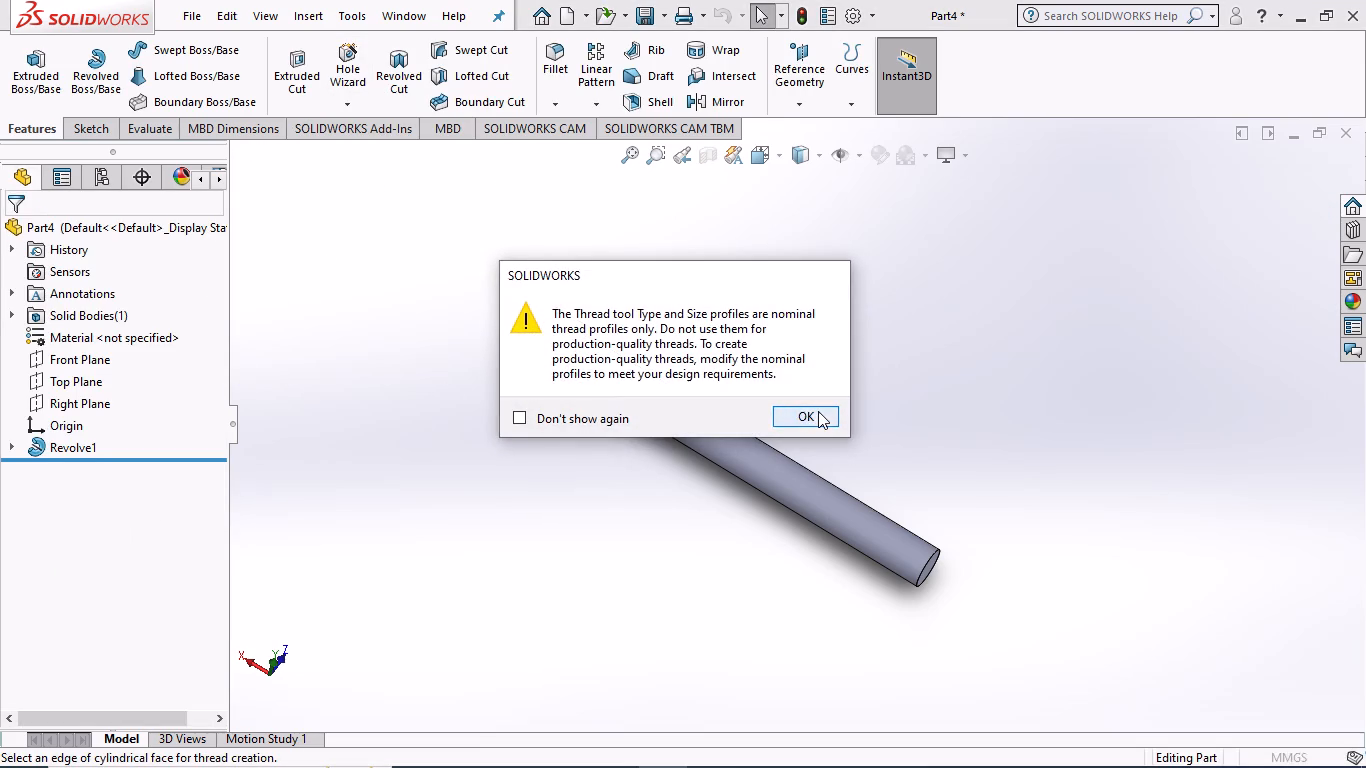
pyautogui.moveTo(975, 623); pyautogui.dragTo(952, 598, button='middle')
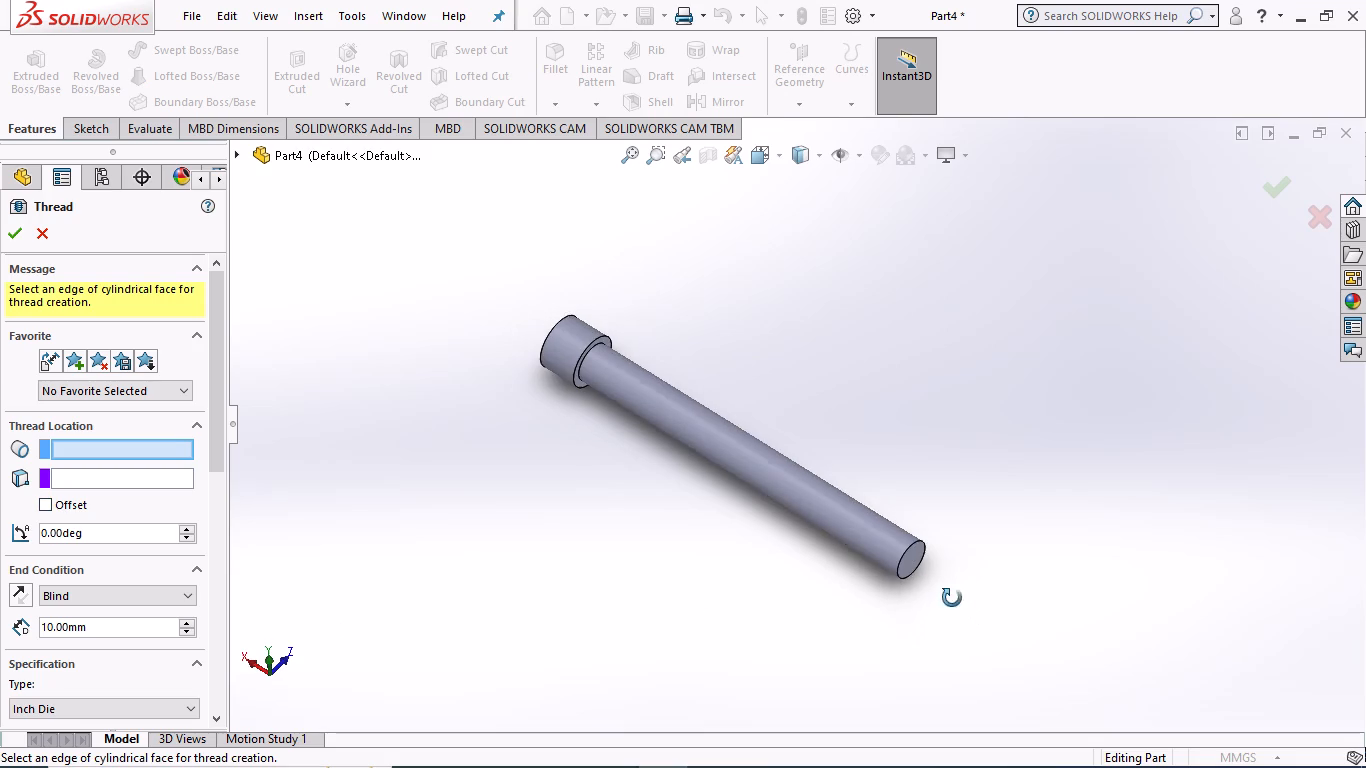
pyautogui.moveTo(952, 598); pyautogui.dragTo(949, 596, button='middle')
pyautogui.click(892, 563)
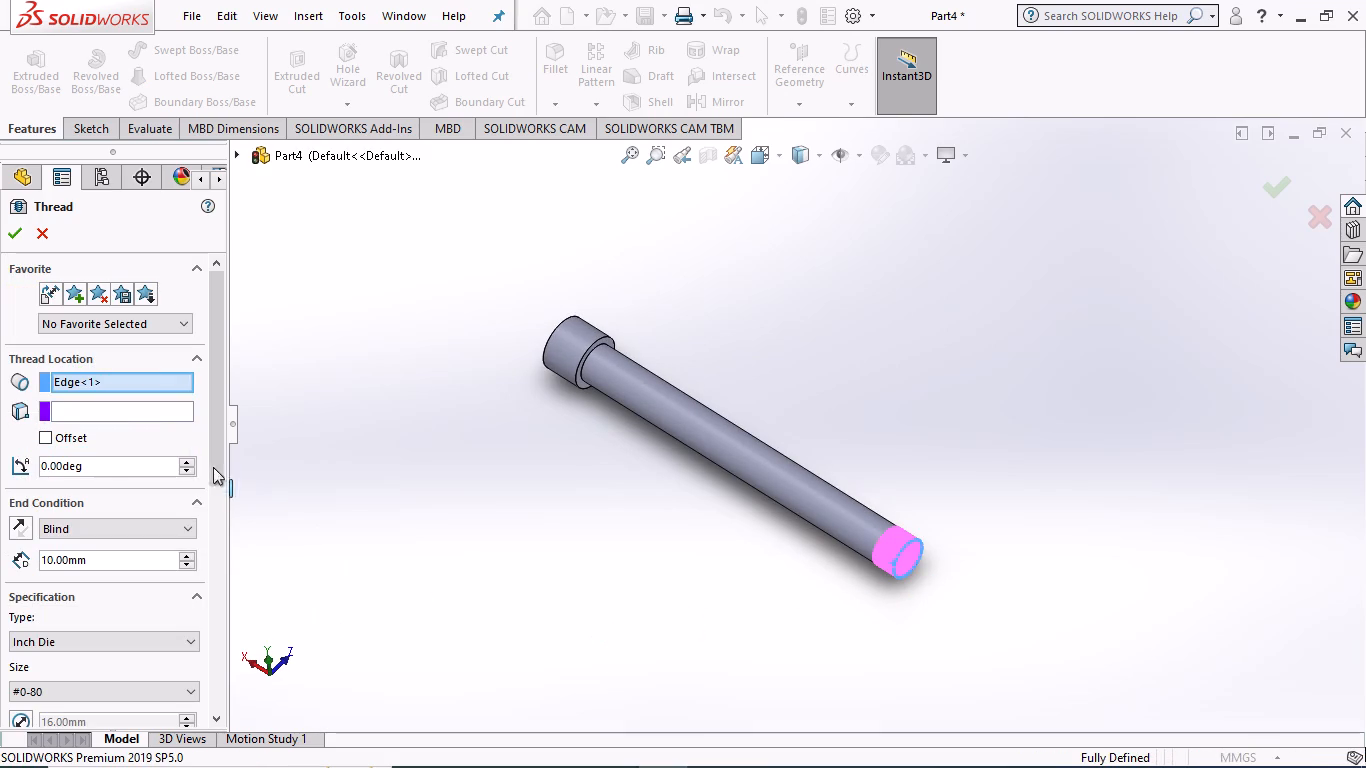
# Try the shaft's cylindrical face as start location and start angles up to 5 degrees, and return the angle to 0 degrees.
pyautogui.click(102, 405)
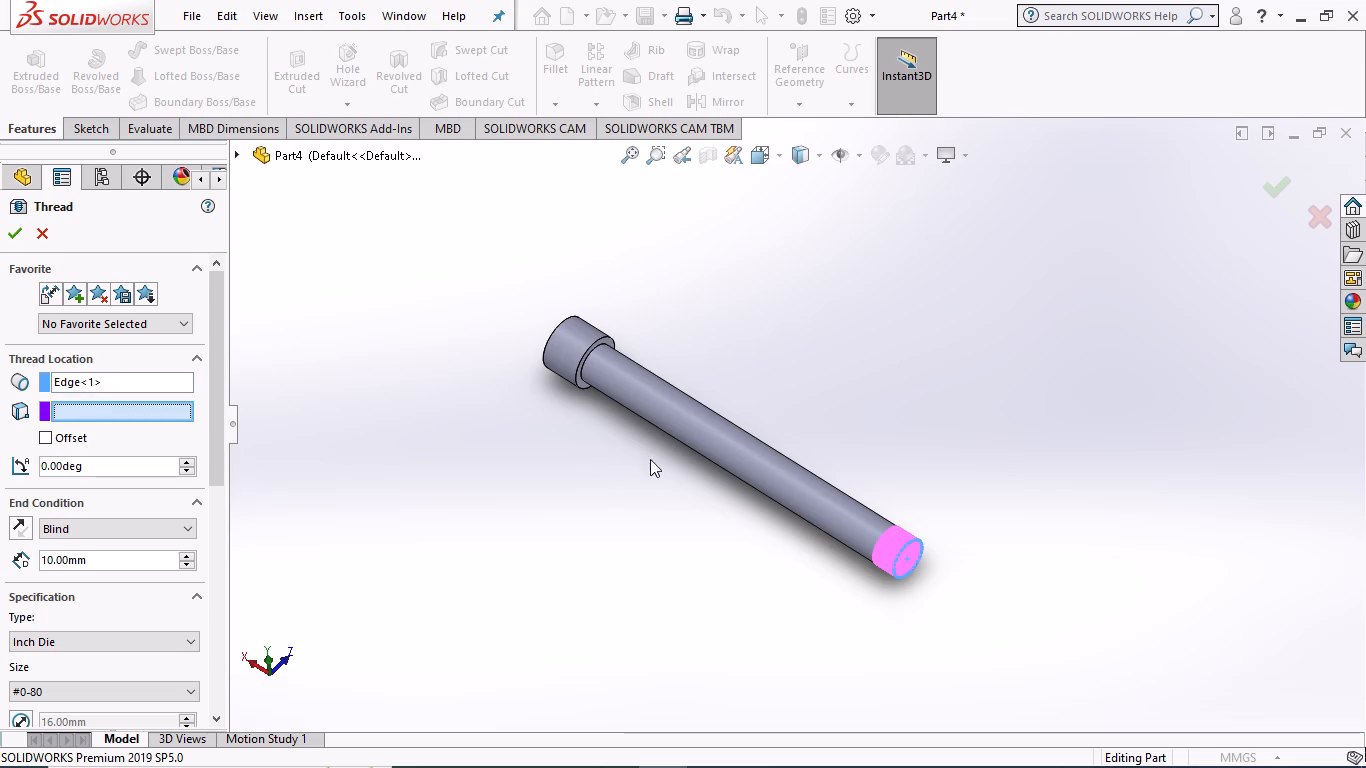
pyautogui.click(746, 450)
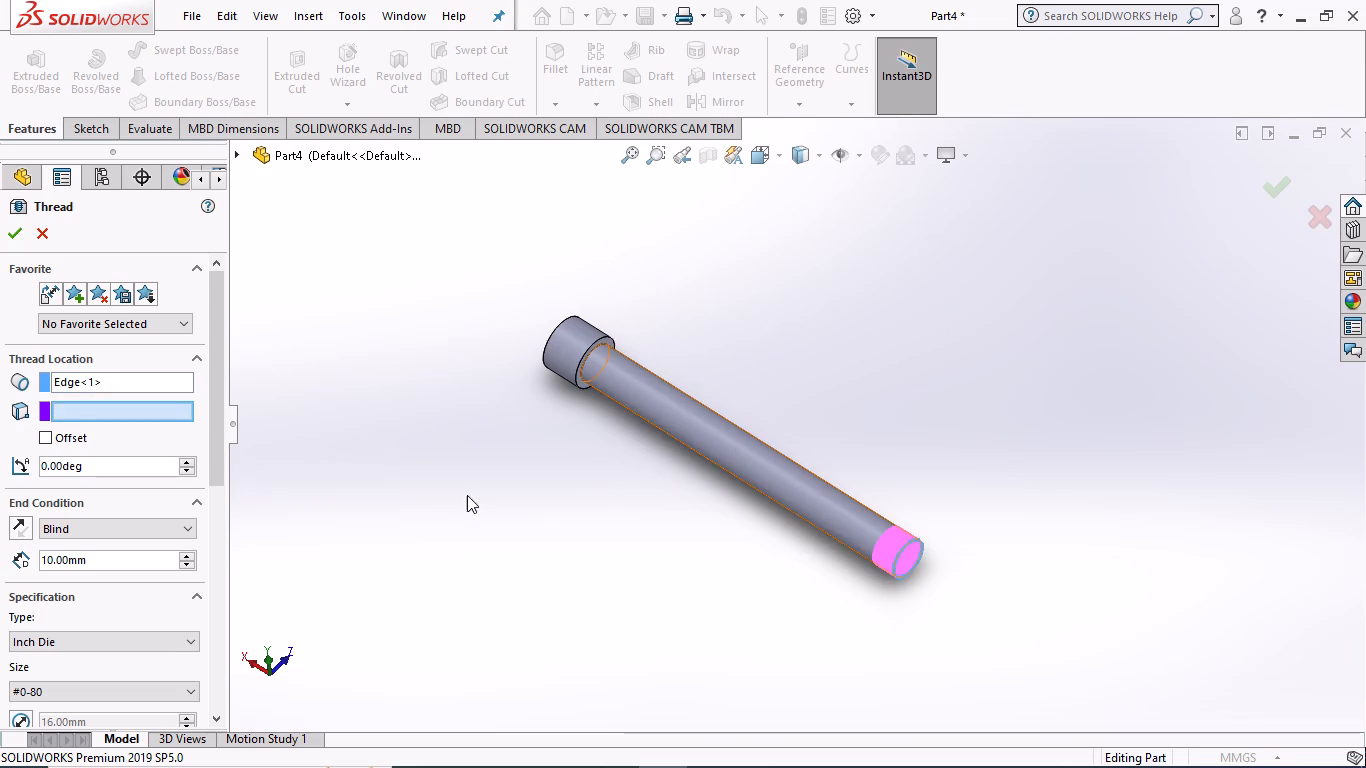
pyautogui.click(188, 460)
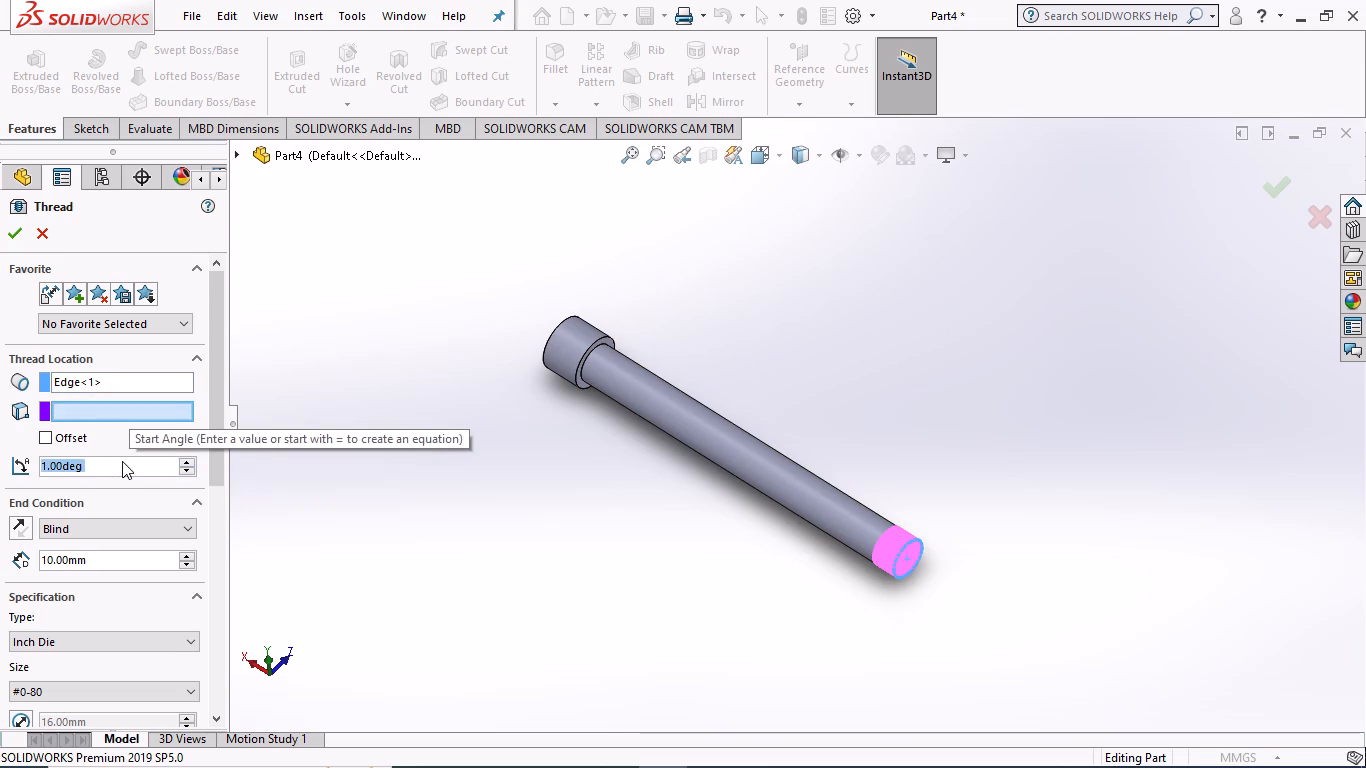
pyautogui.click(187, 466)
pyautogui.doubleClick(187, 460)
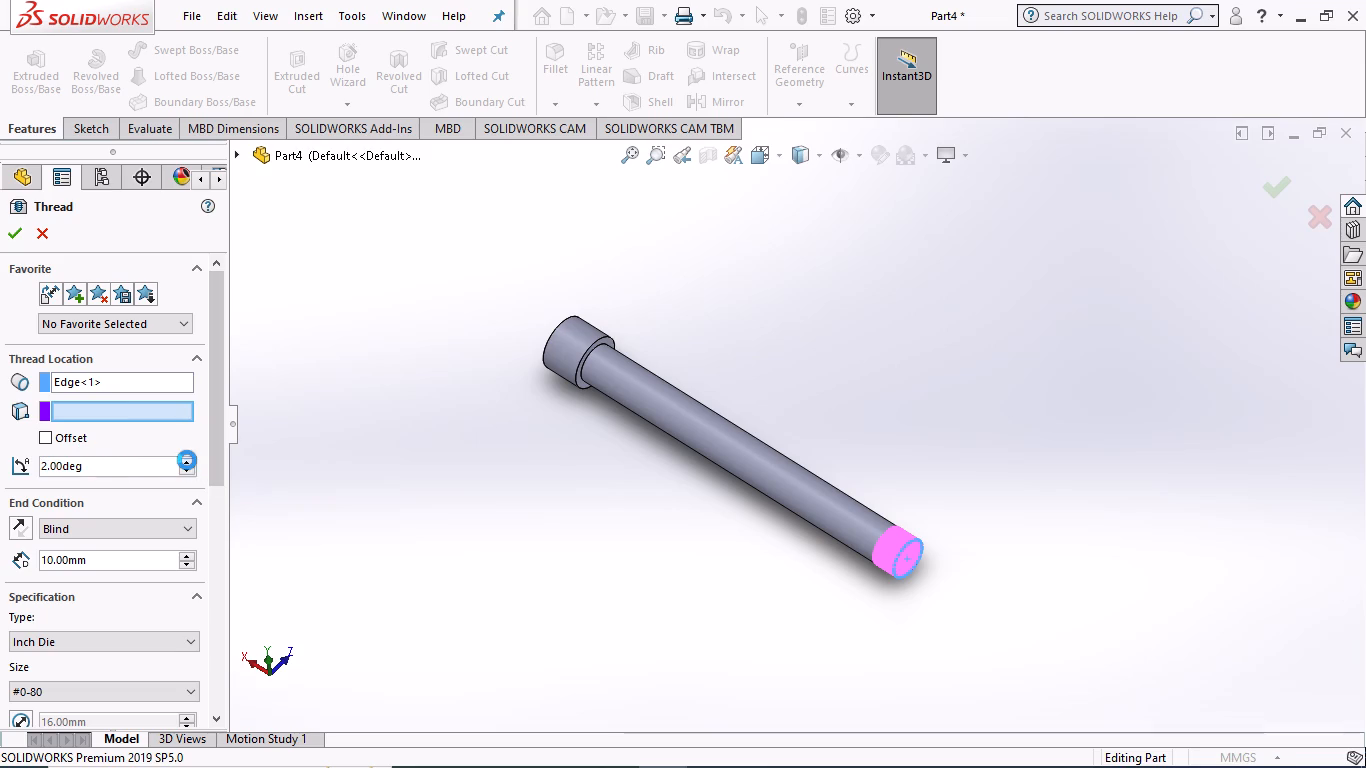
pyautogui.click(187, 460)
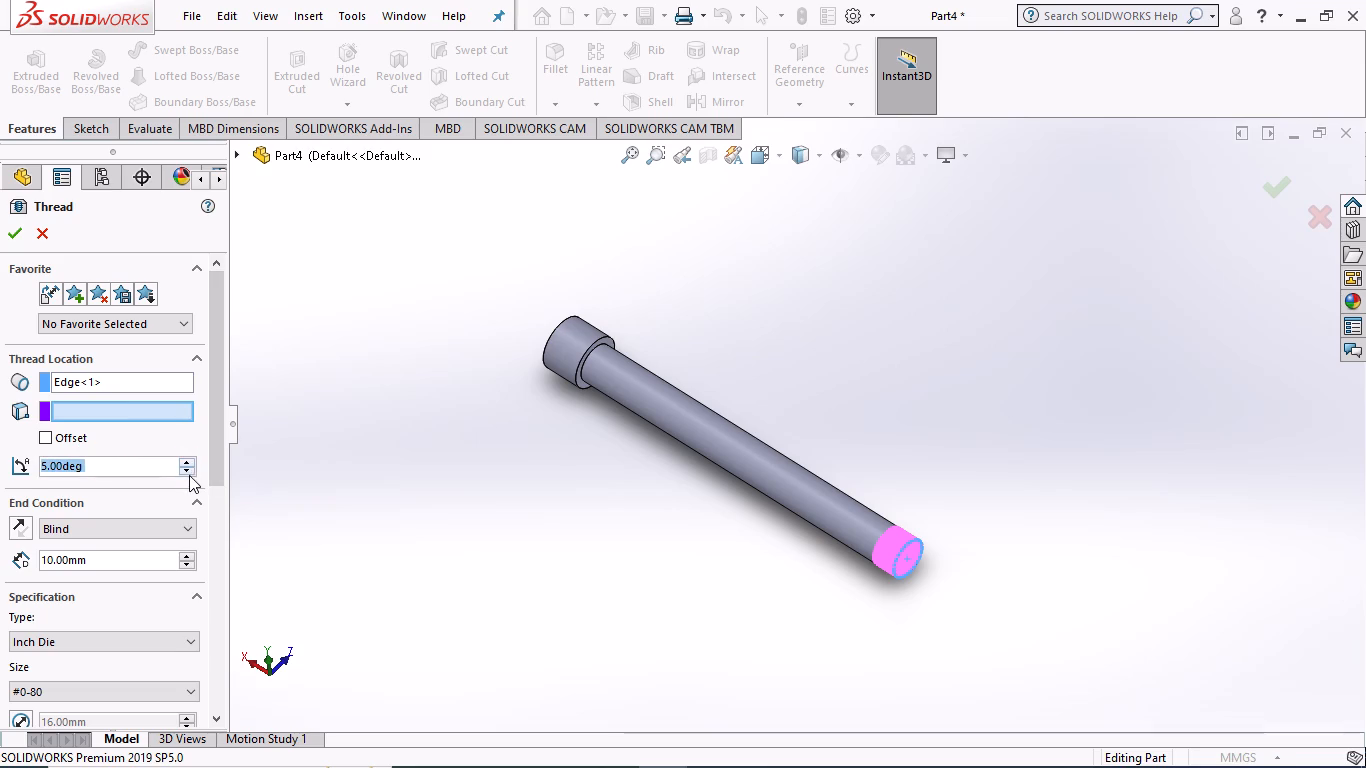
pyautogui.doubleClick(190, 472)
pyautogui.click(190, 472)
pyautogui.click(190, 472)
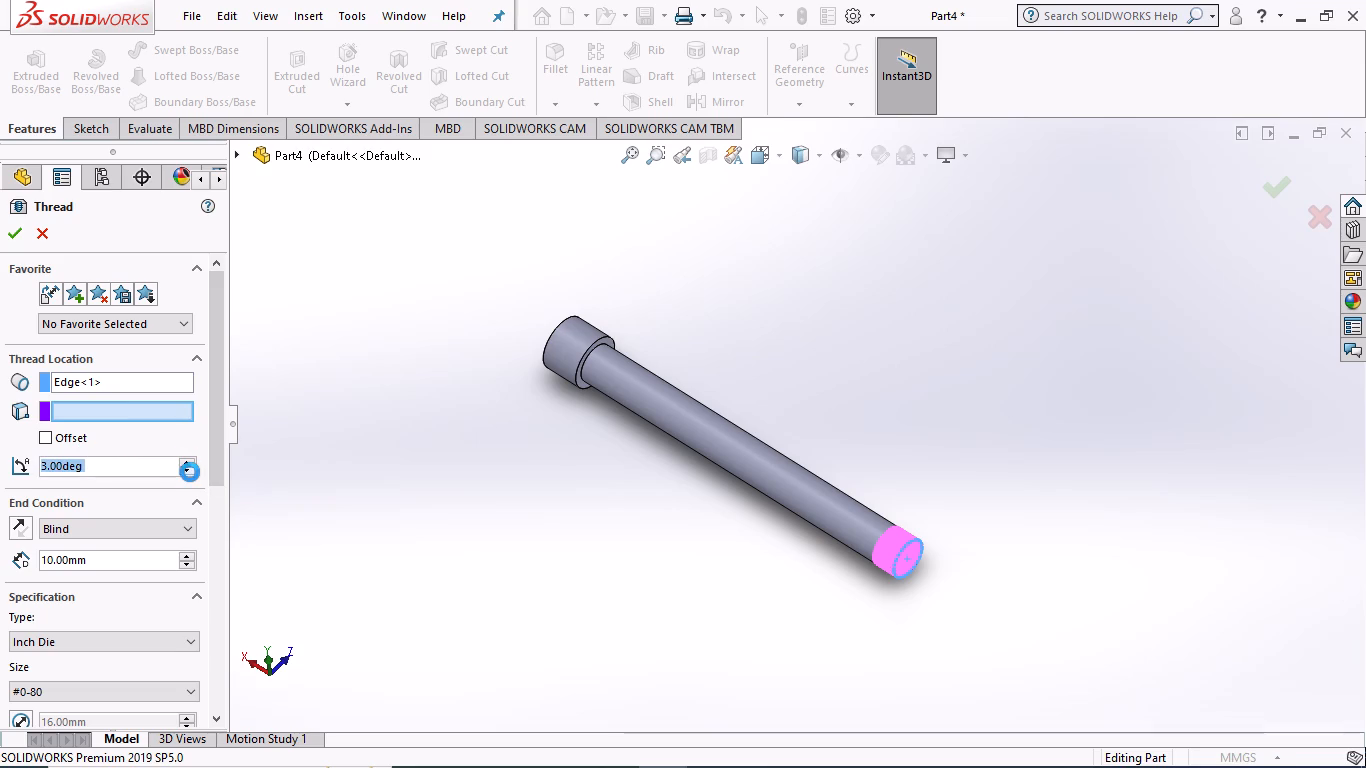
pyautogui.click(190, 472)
# Offset the thread's start by 8 mm from the shaft's free end.
pyautogui.click(42, 437)
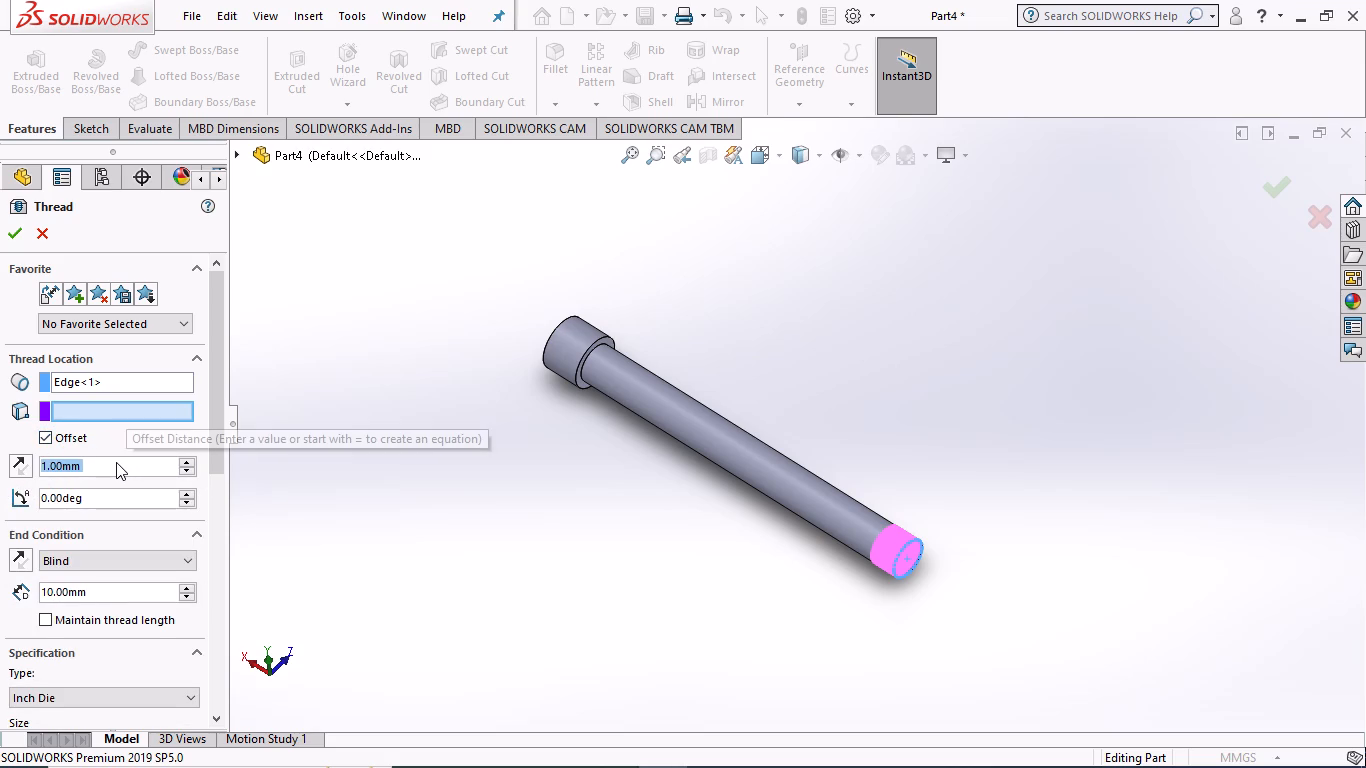
pyautogui.press('8')
pyautogui.press('Return')
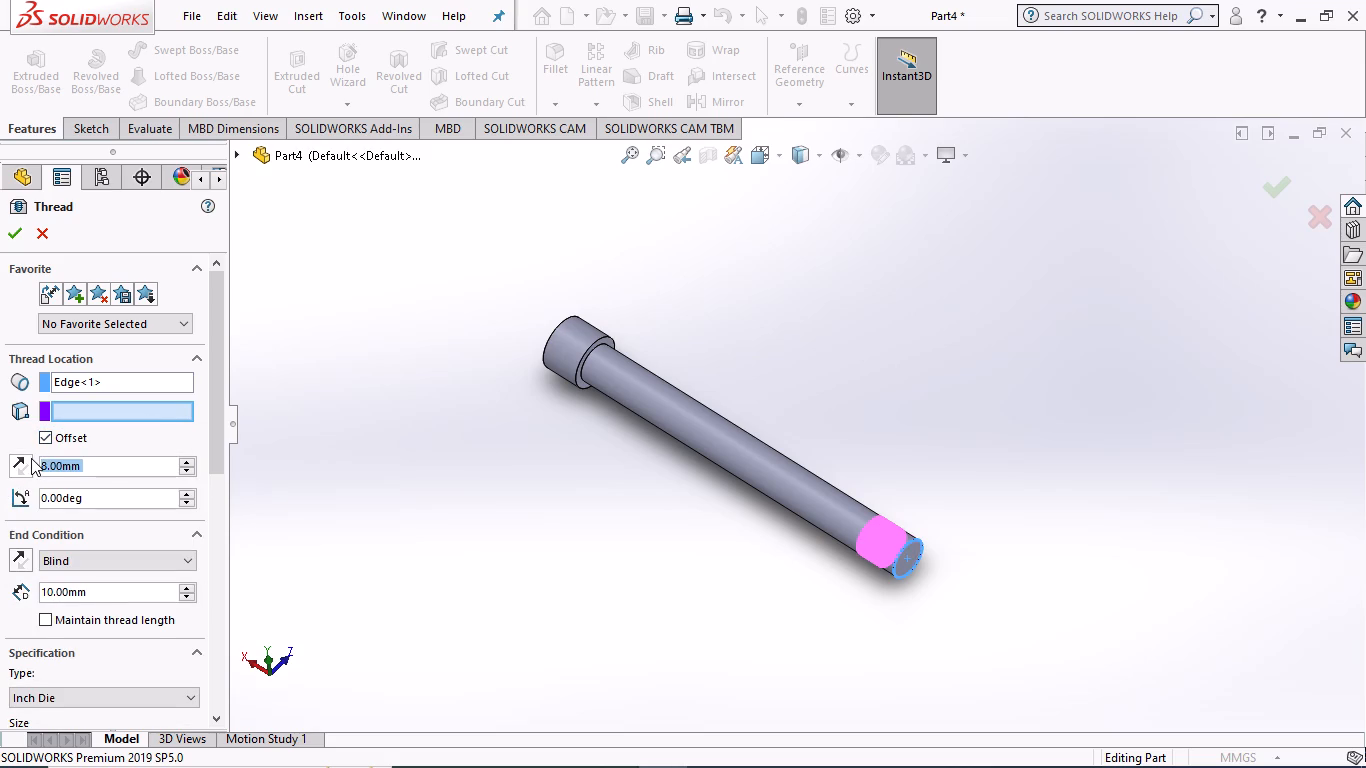
# Set the thread's blind depth to 34 mm.
pyautogui.moveTo(442, 536); pyautogui.dragTo(490, 555, button='middle')
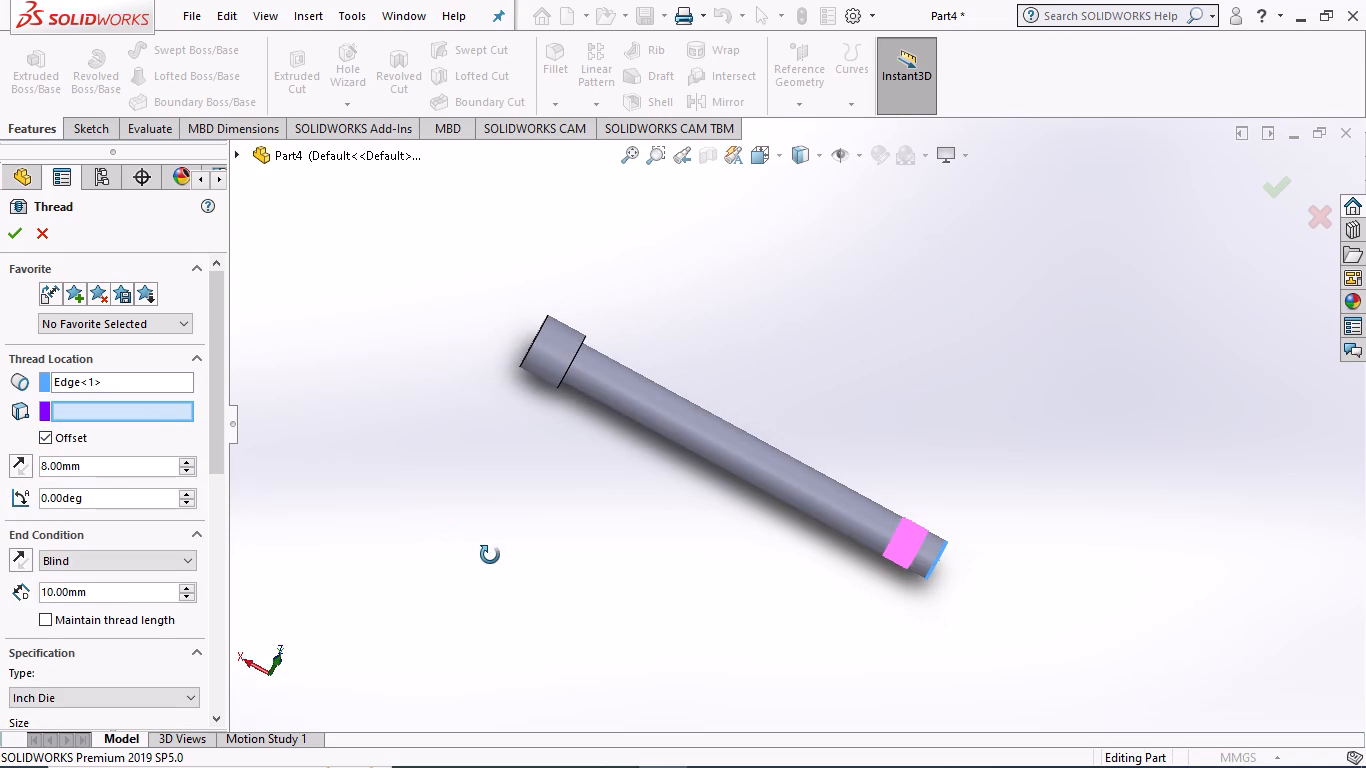
pyautogui.moveTo(490, 555); pyautogui.dragTo(493, 558, button='middle')
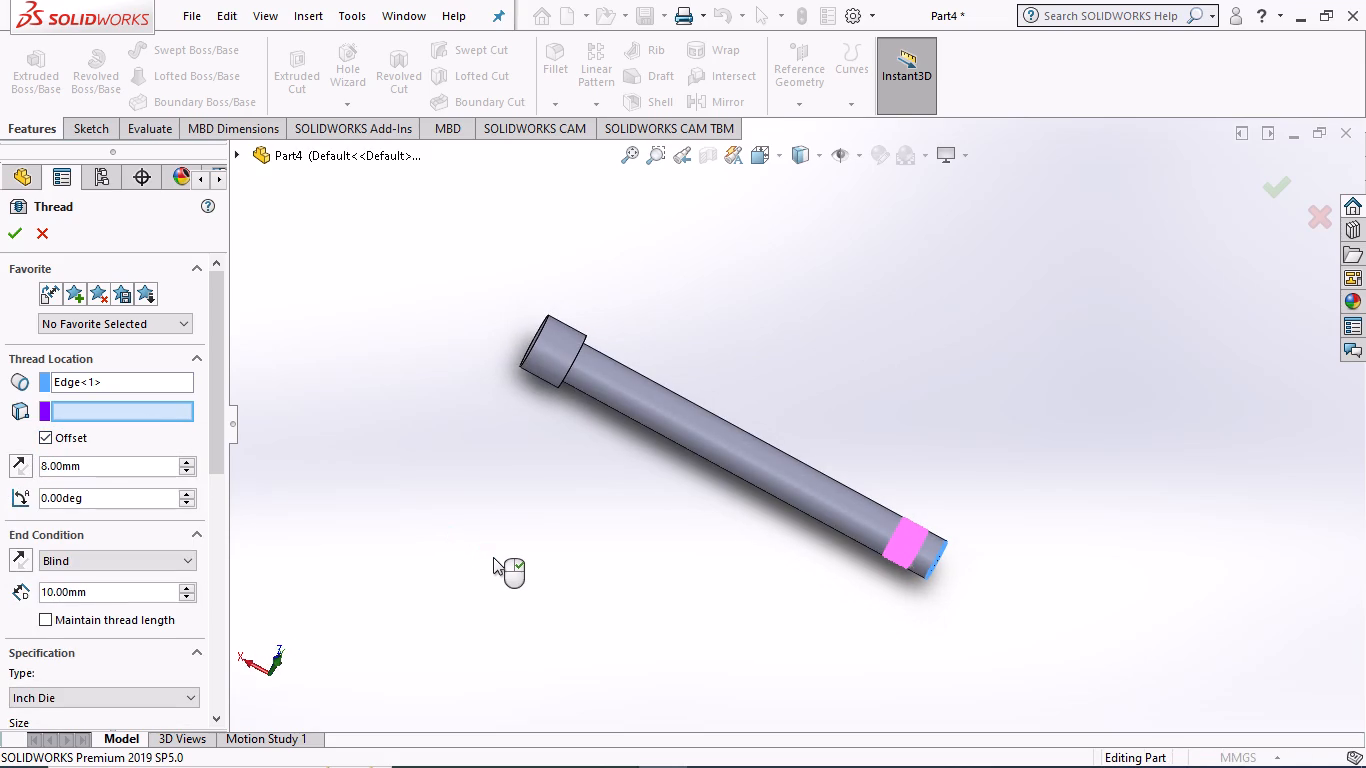
pyautogui.doubleClick(109, 597)
pyautogui.write('34')
pyautogui.press('Return')
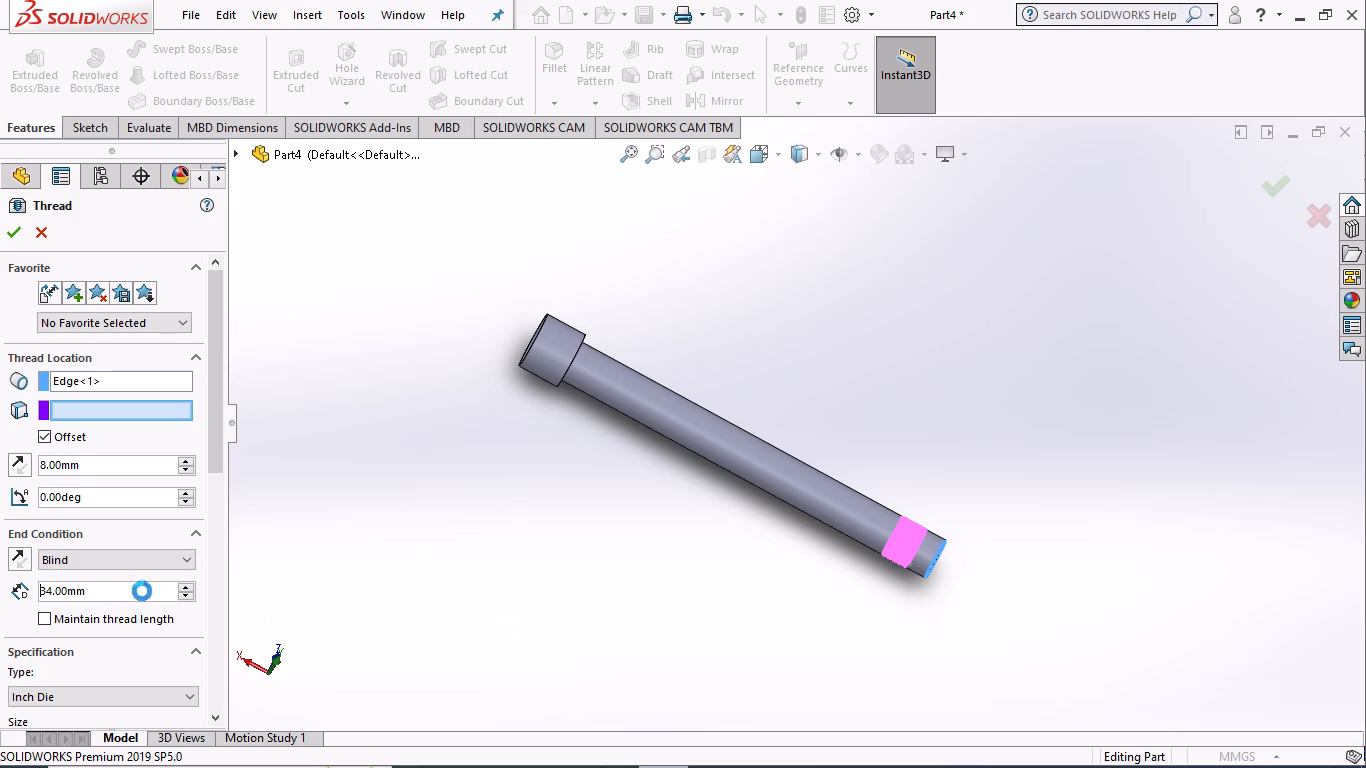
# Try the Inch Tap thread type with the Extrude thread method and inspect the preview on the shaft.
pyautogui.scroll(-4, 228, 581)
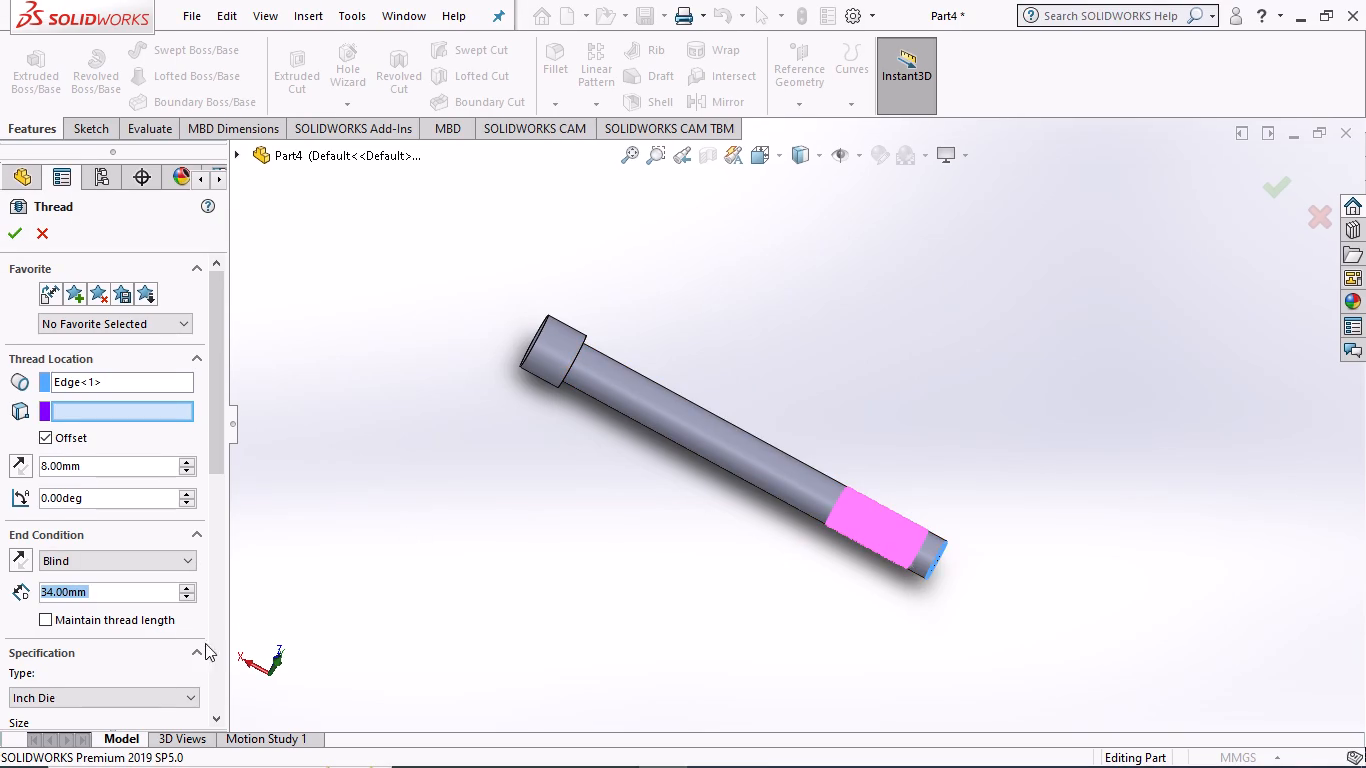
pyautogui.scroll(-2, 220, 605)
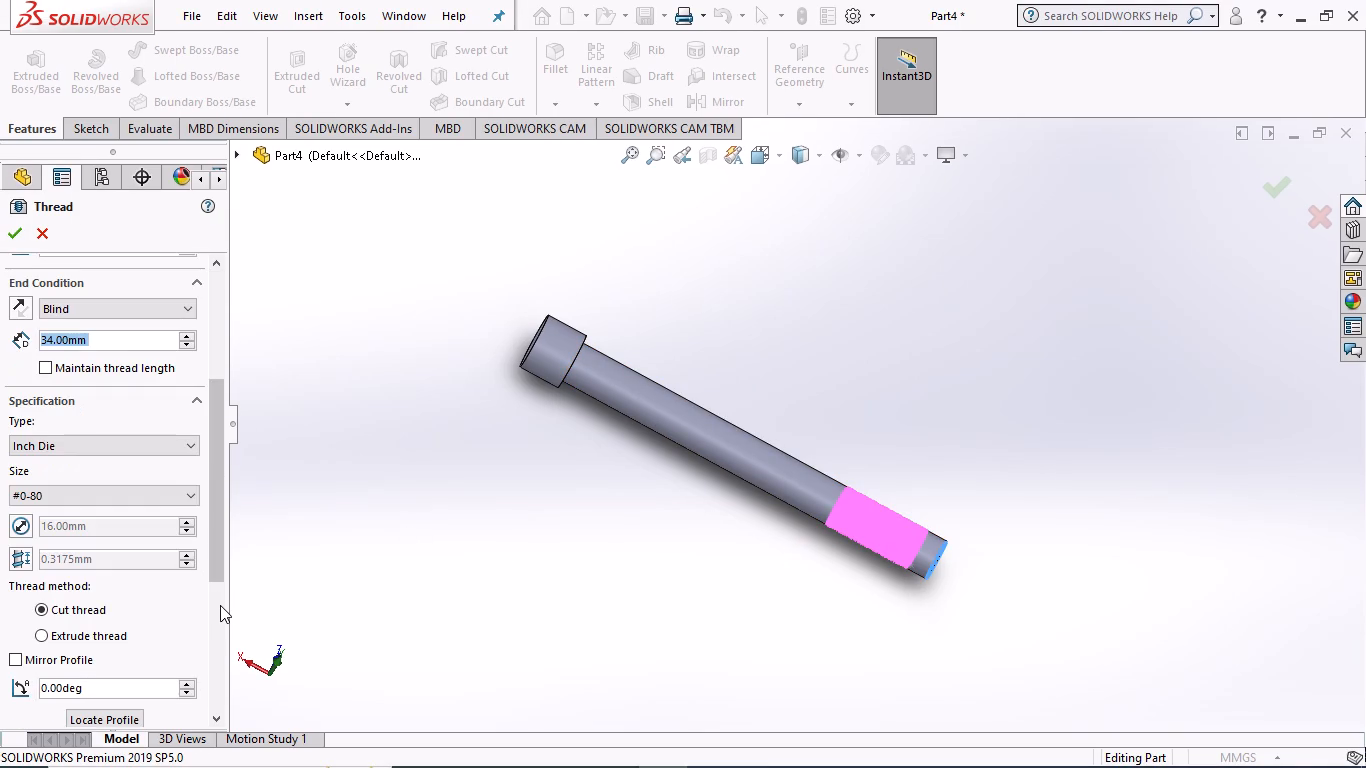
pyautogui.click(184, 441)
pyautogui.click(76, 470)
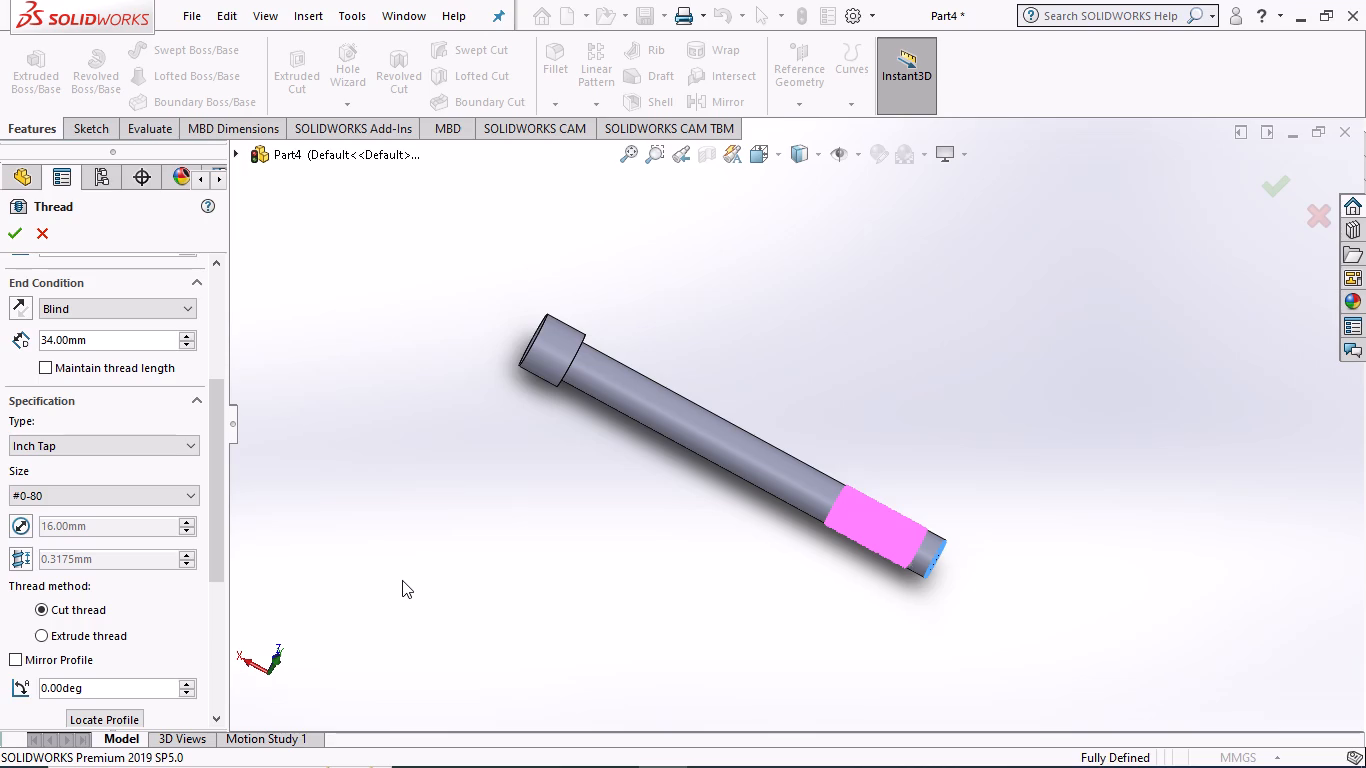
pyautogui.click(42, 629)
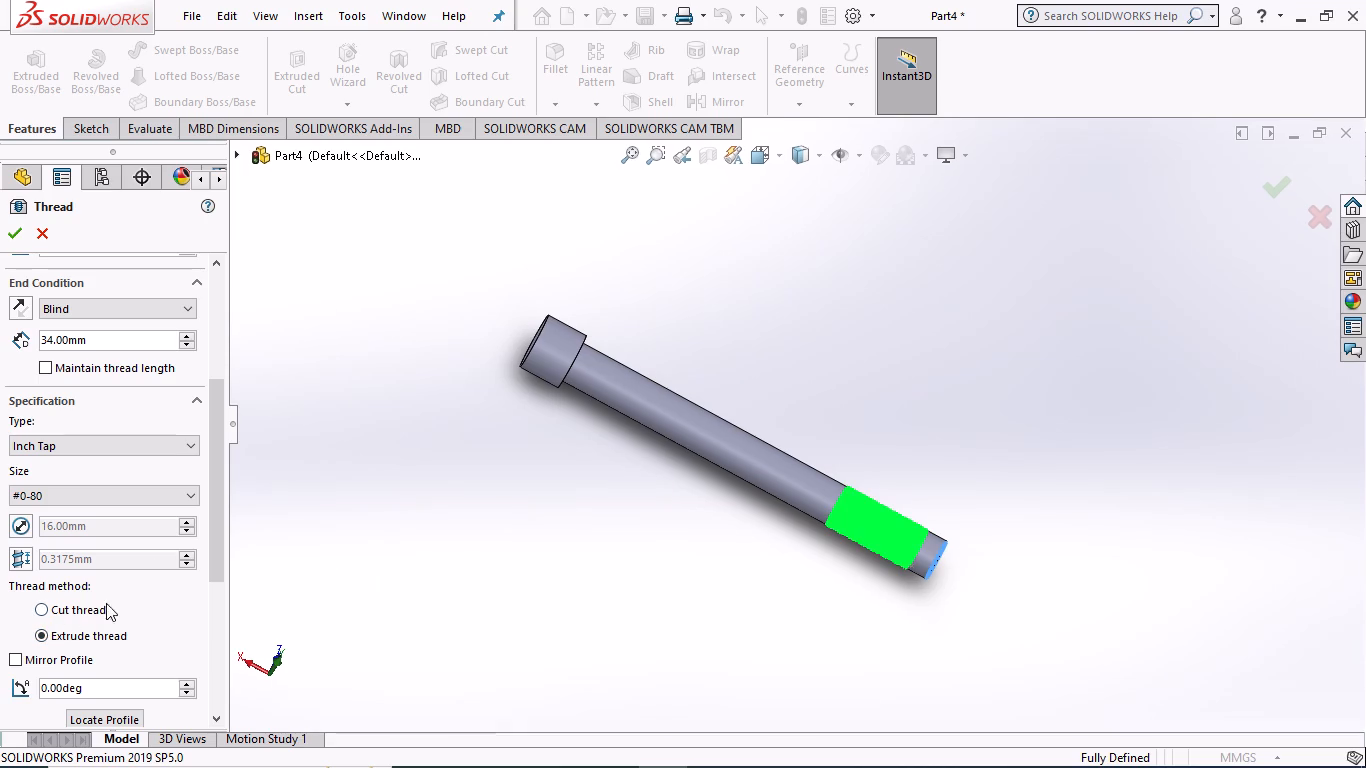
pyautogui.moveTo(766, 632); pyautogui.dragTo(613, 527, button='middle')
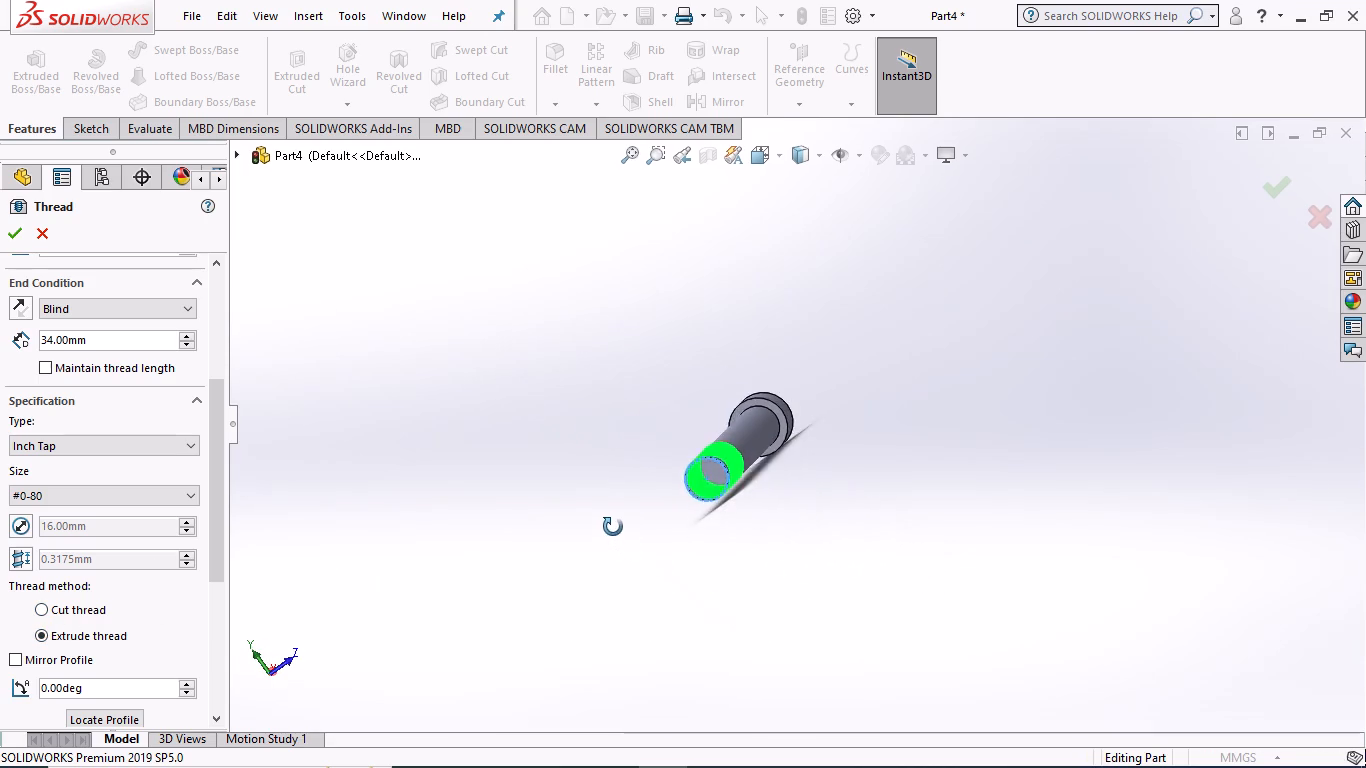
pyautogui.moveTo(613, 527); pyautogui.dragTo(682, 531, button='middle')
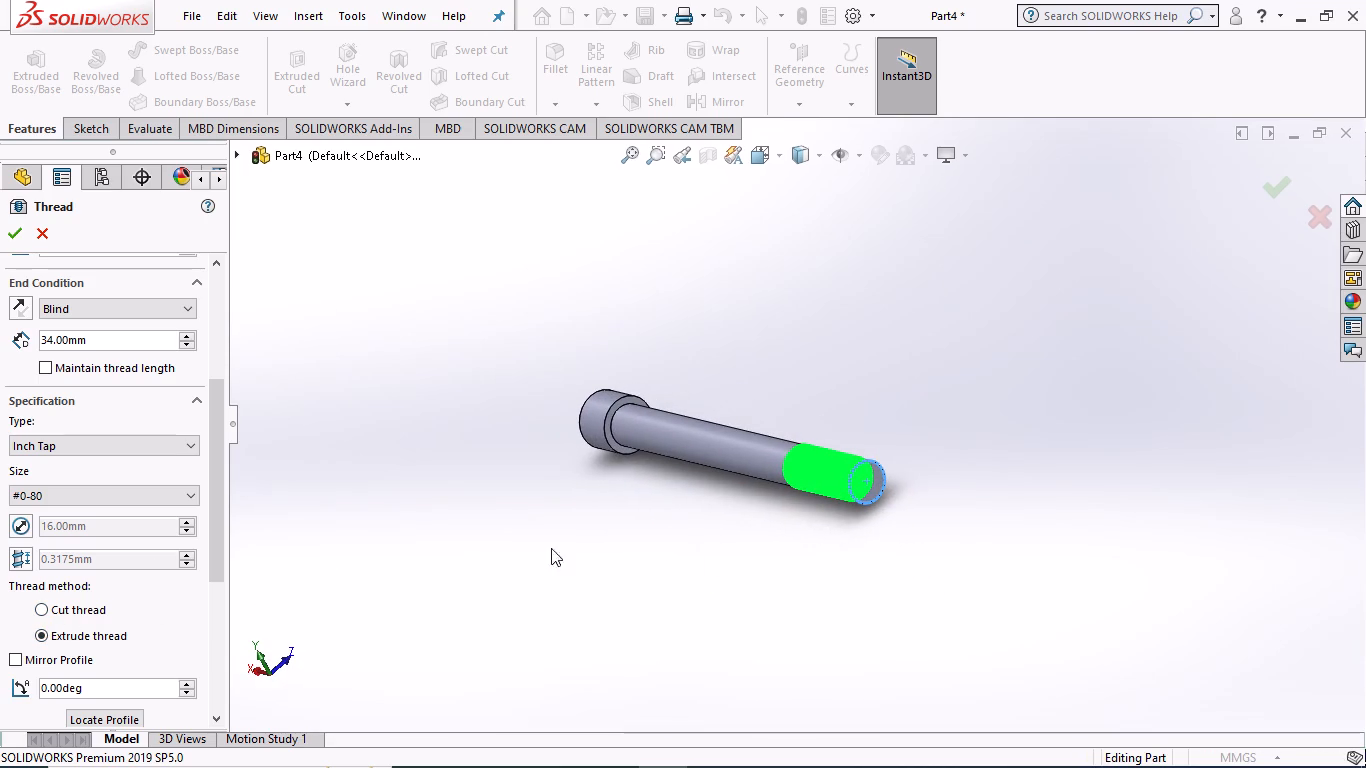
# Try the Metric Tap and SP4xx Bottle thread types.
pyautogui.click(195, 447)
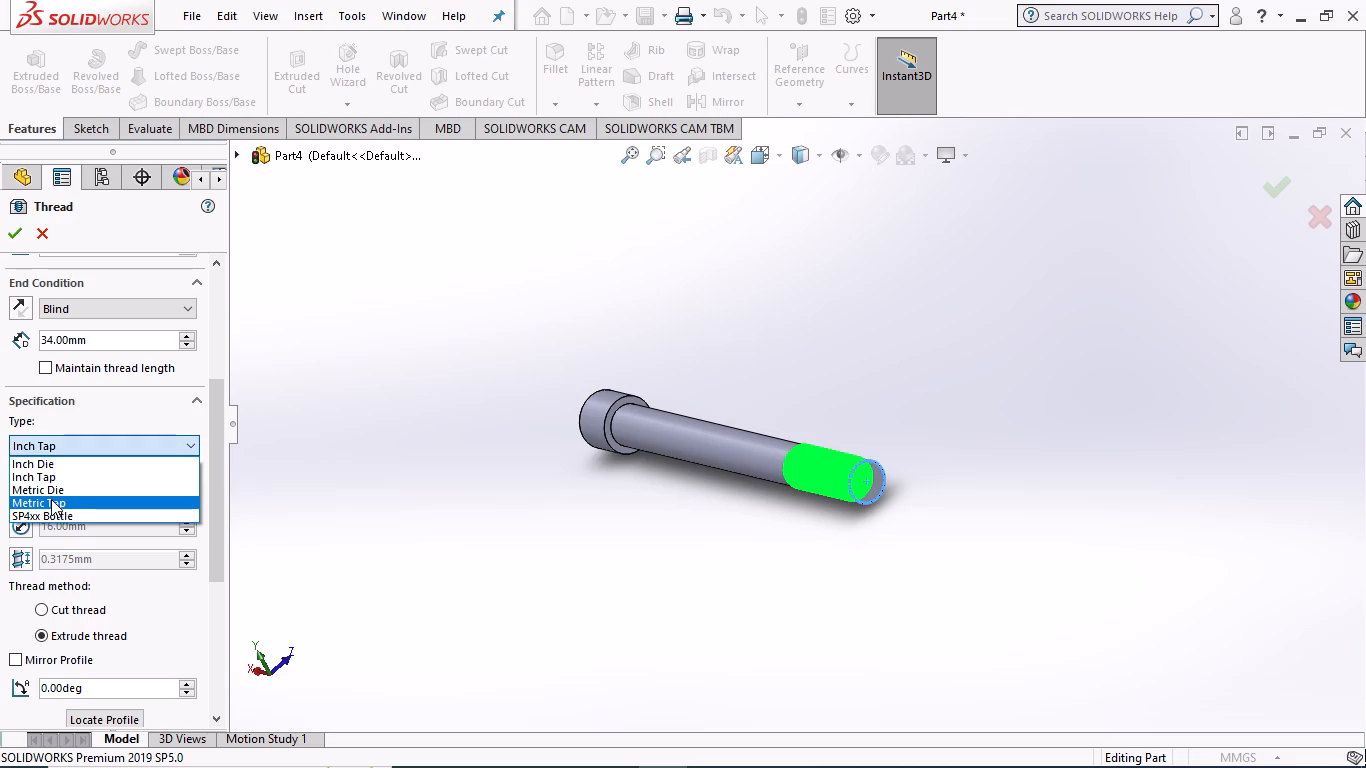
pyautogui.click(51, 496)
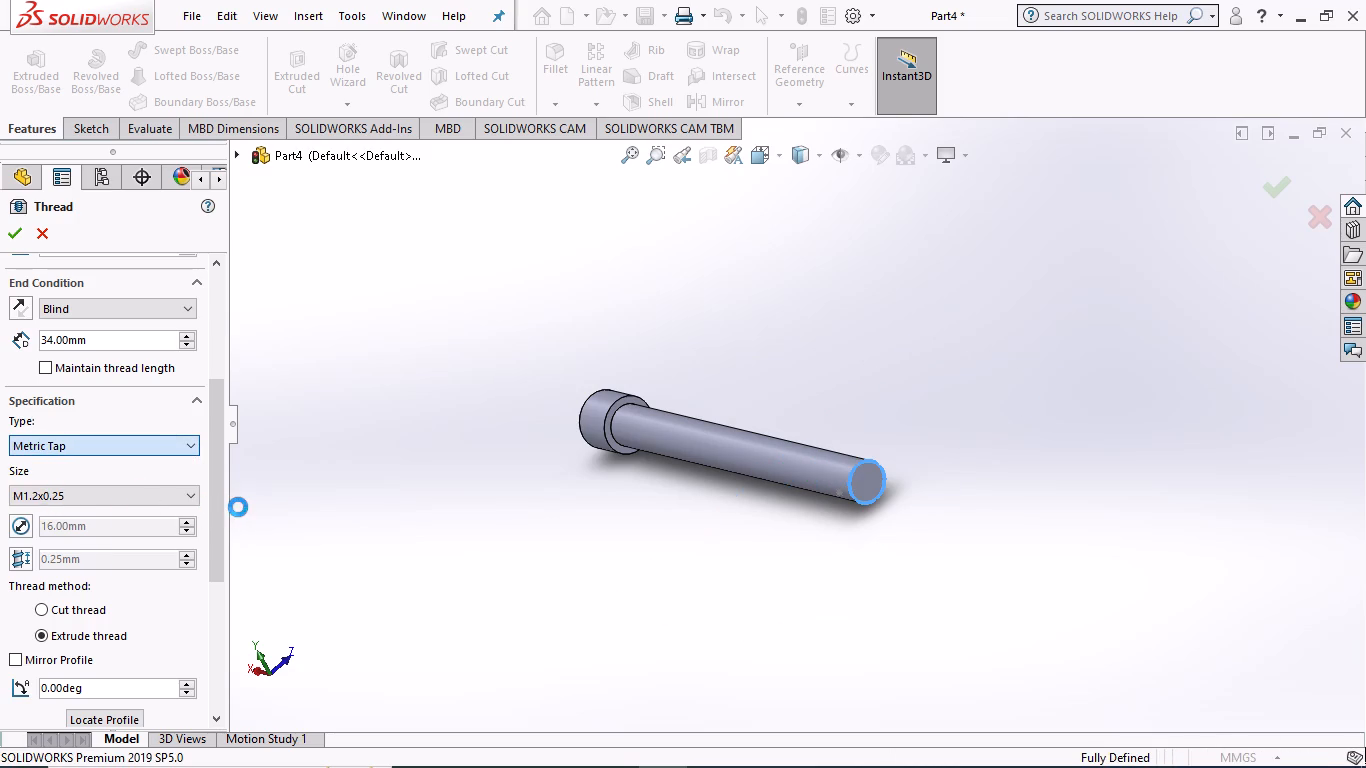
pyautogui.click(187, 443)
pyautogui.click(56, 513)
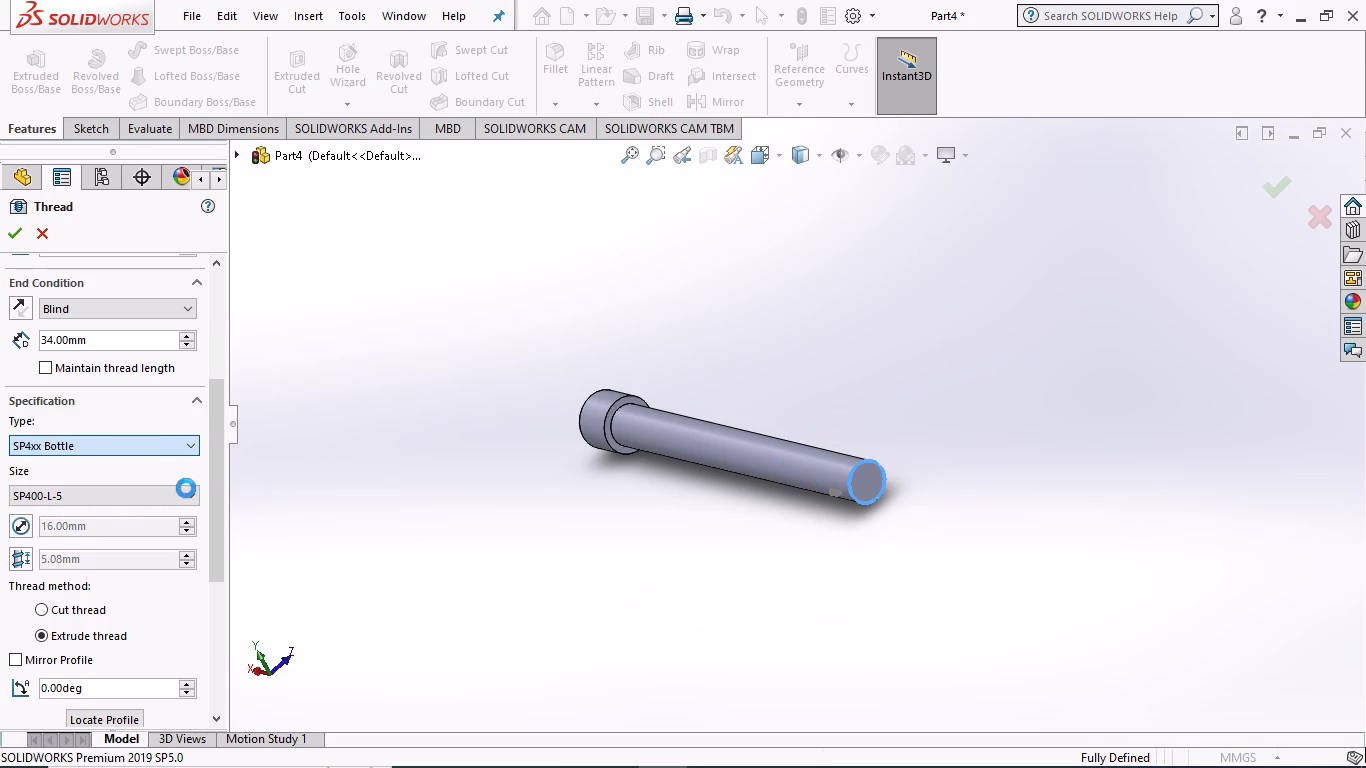
# Set the thread specification to Metric Die with size M16x1.5.
pyautogui.click(187, 441)
pyautogui.click(48, 488)
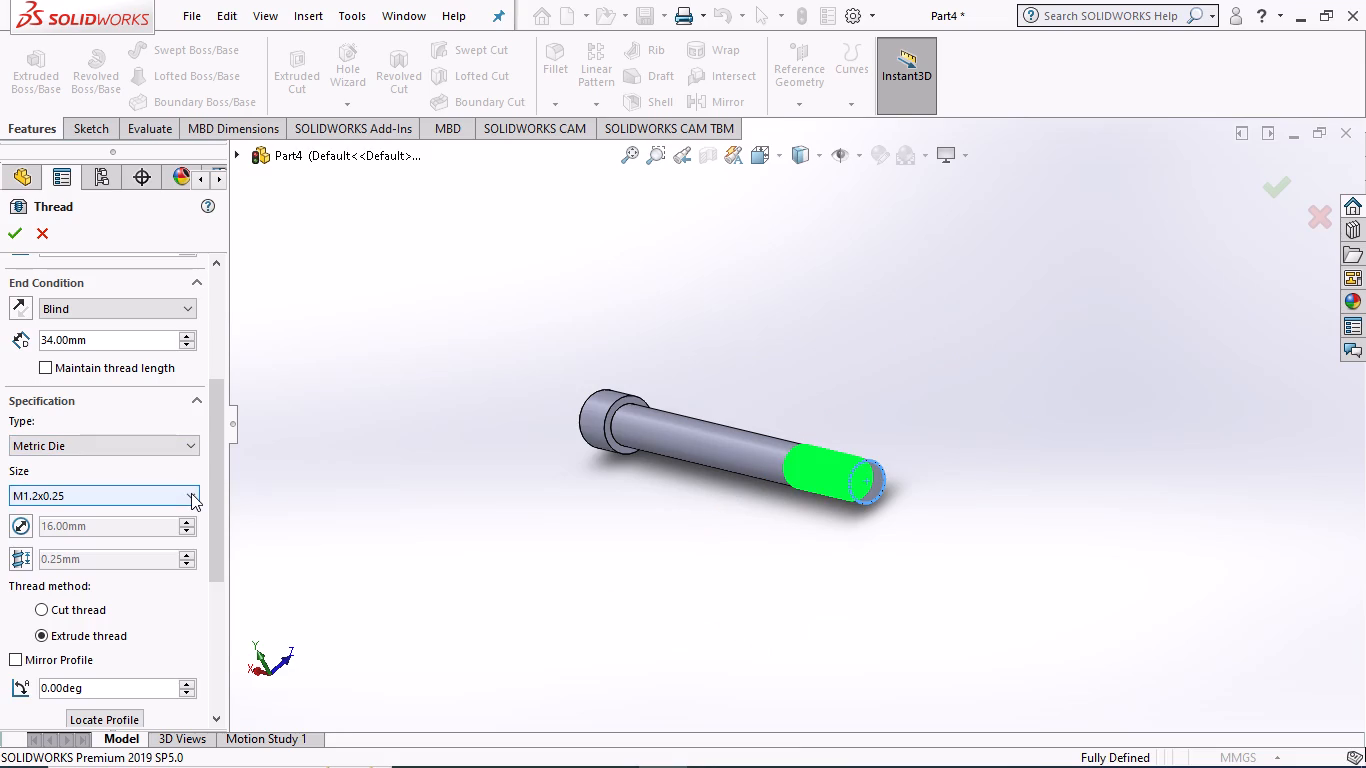
pyautogui.click(190, 493)
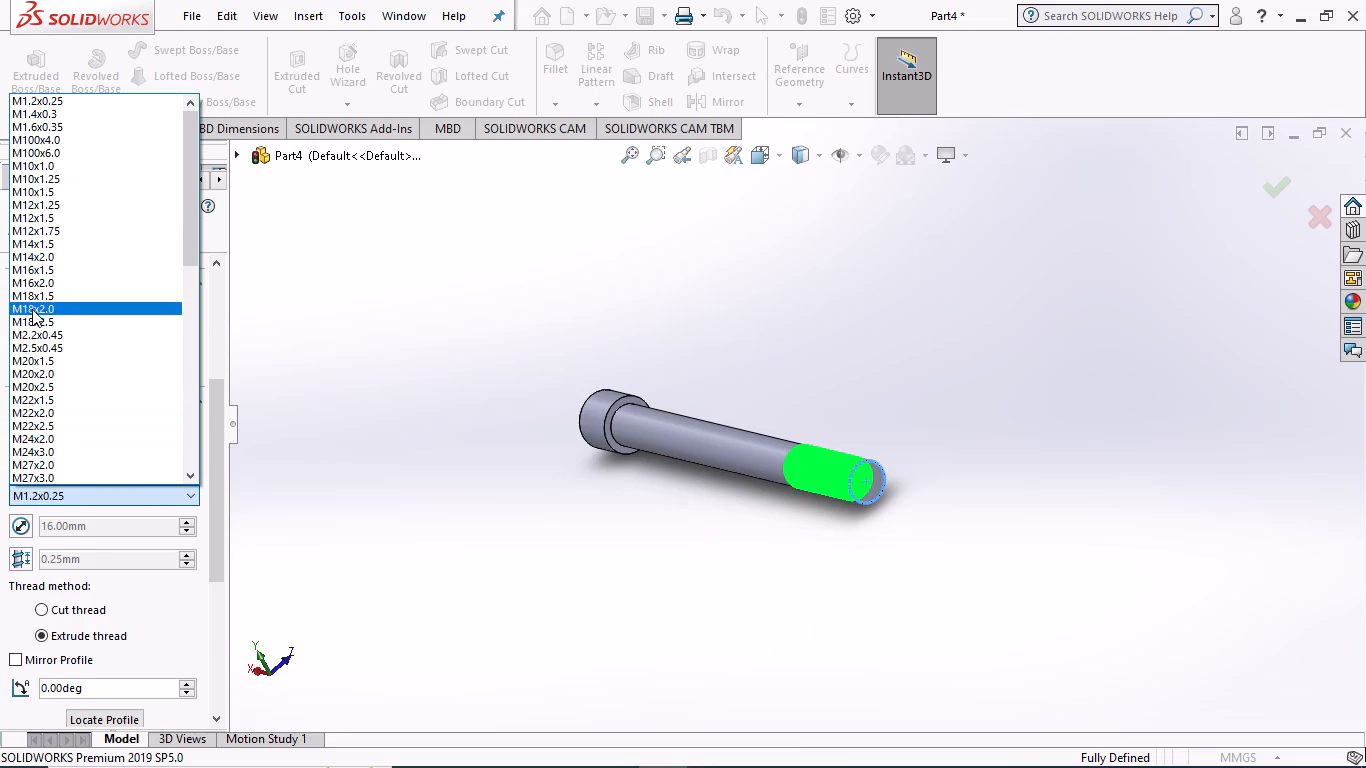
pyautogui.click(45, 269)
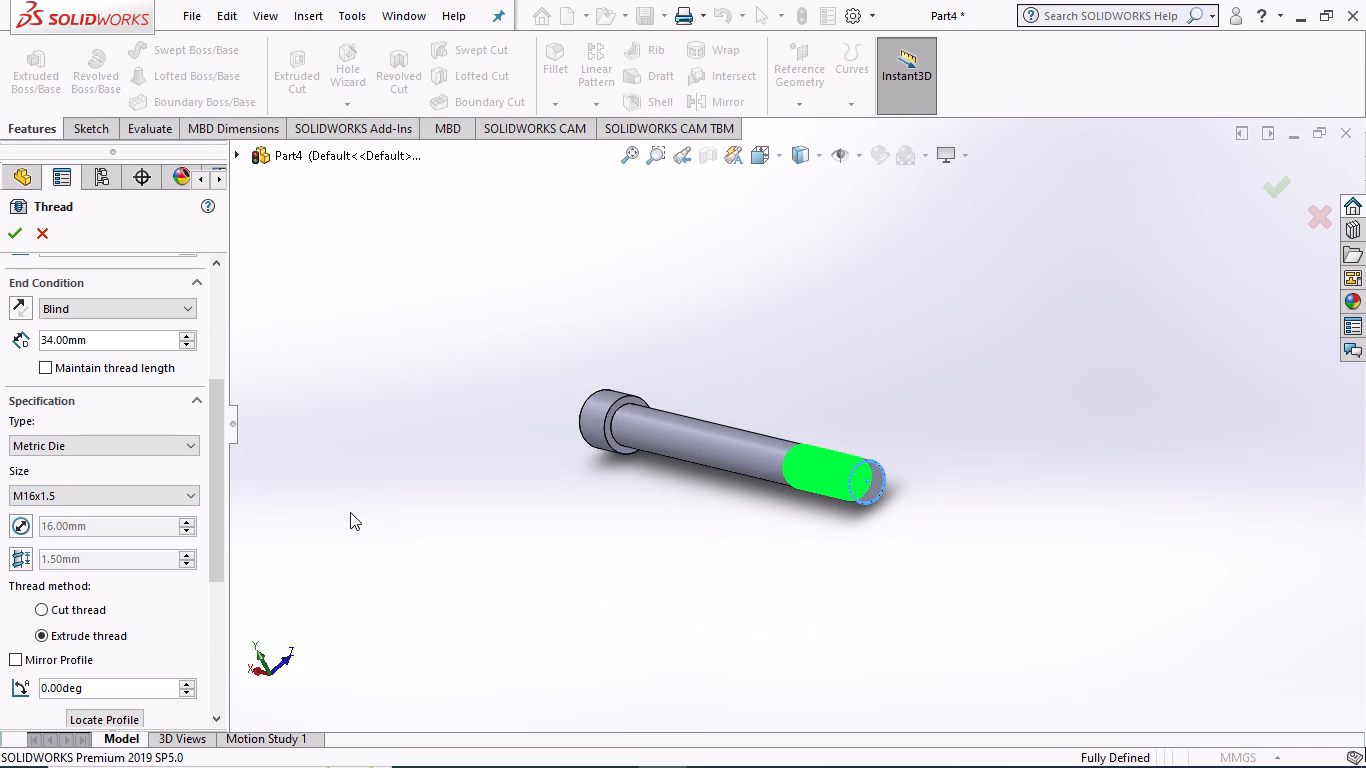
# Try to create the thread with Extrude thread, and complete the feature using the Cut thread method instead.
pyautogui.moveTo(424, 509); pyautogui.dragTo(512, 525, button='middle')
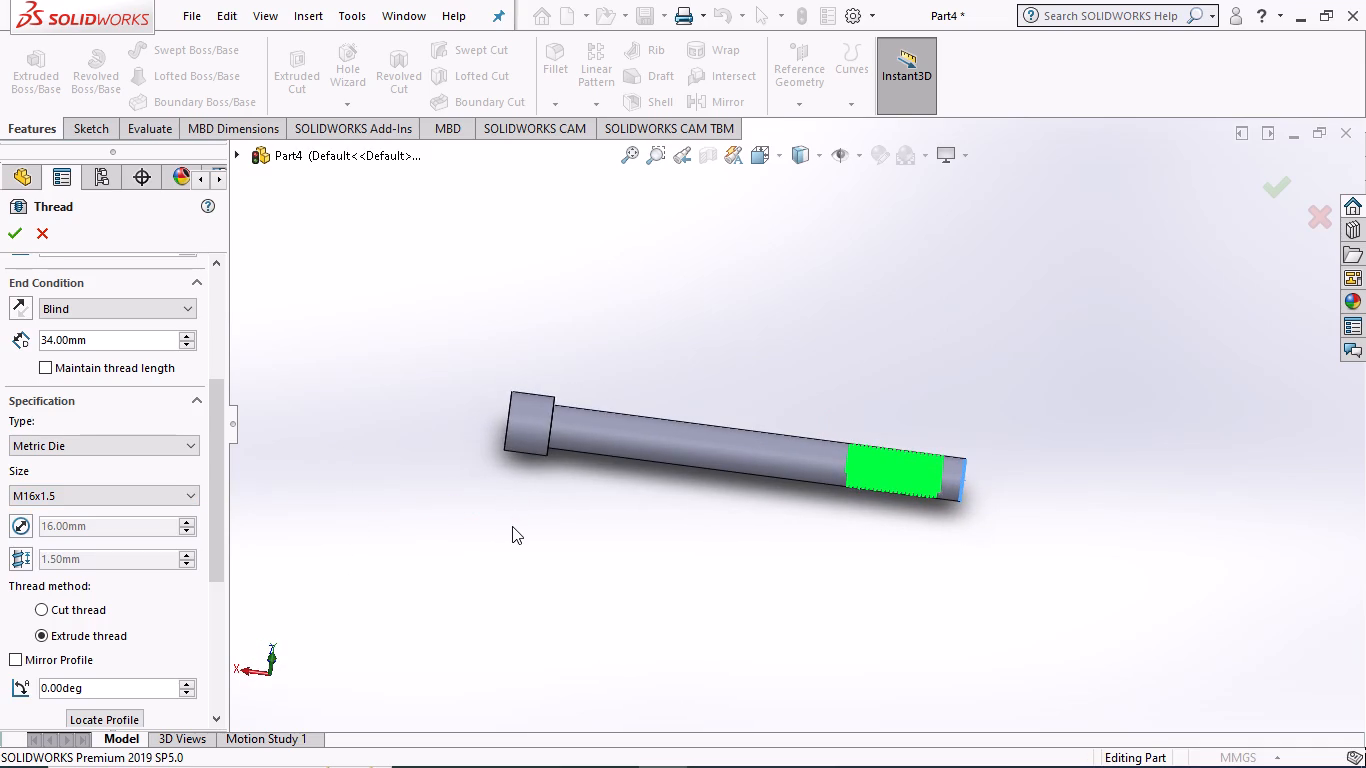
pyautogui.click(17, 236)
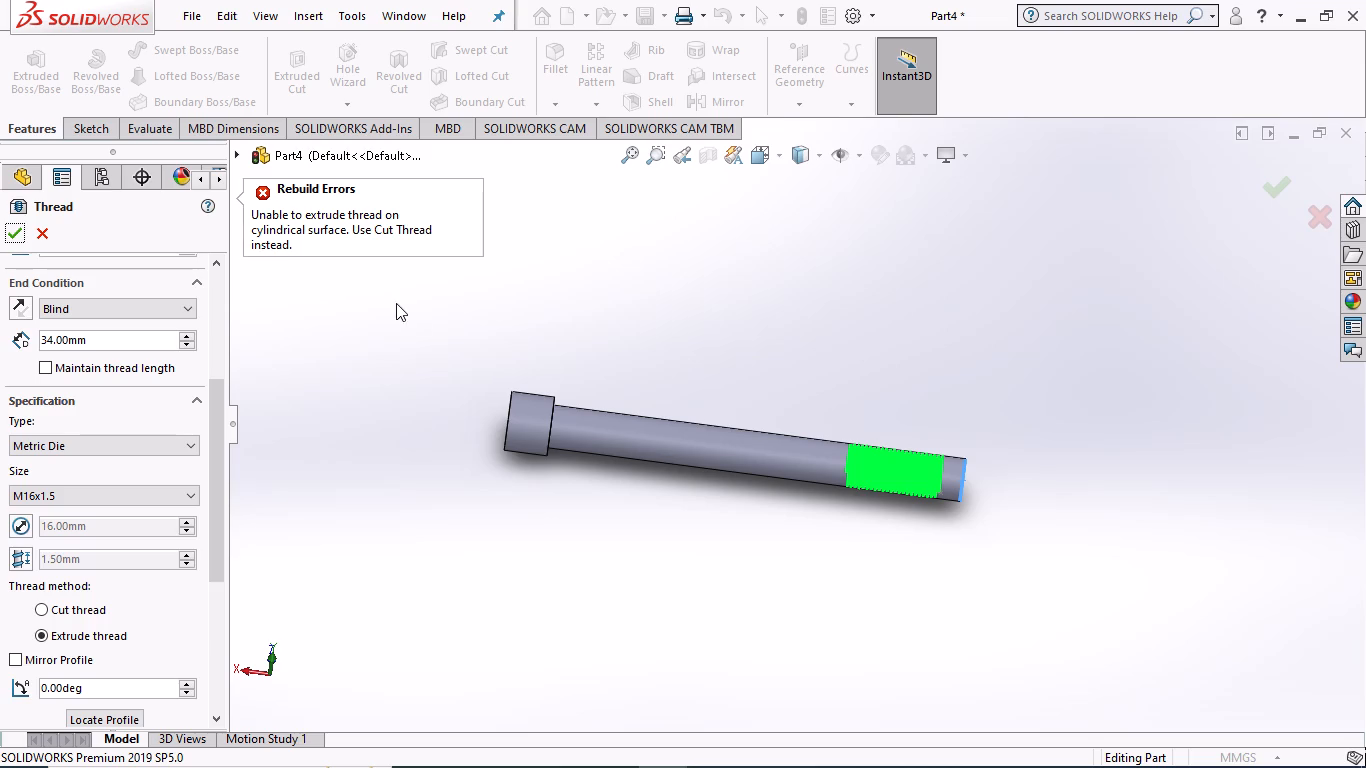
pyautogui.click(45, 607)
pyautogui.click(14, 233)
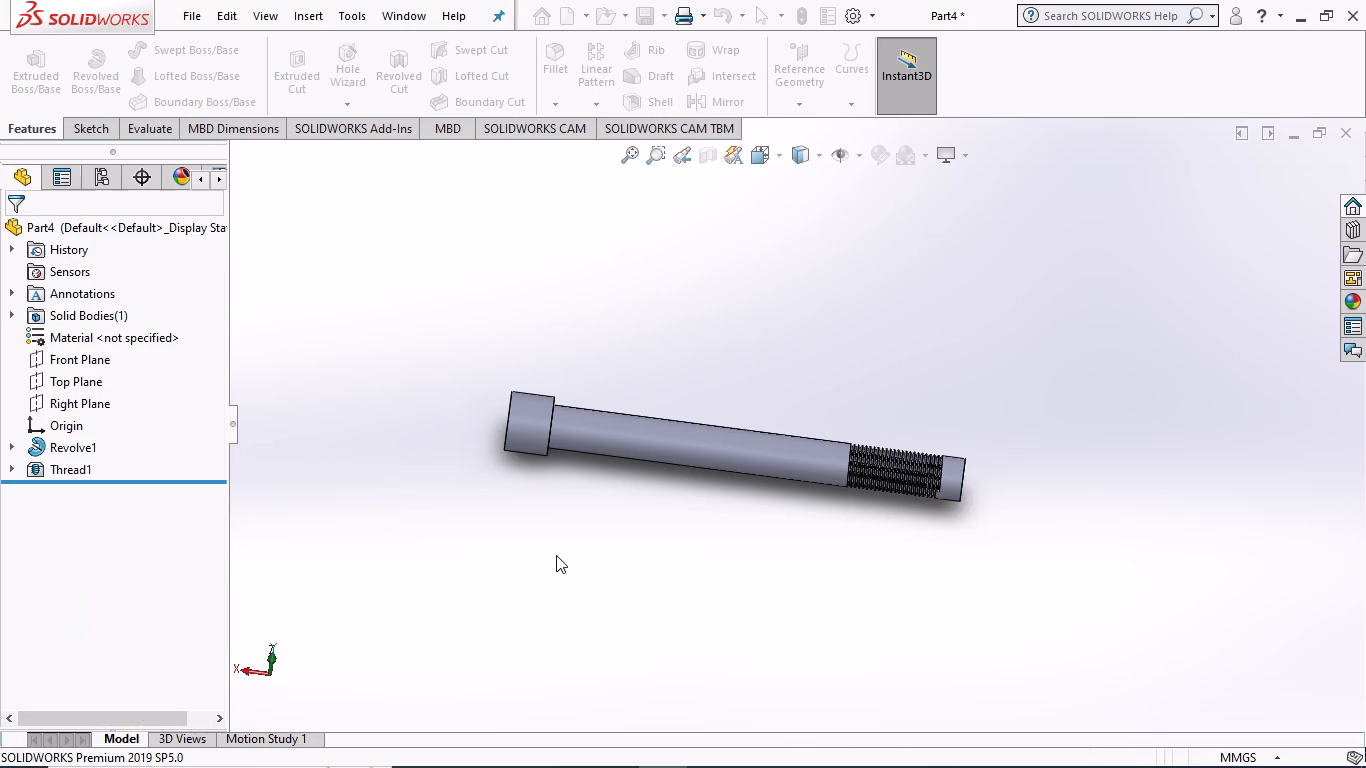
# Examine the cut thread and the headed shaft from several angles.
pyautogui.moveTo(570, 561); pyautogui.dragTo(643, 500, button='middle')
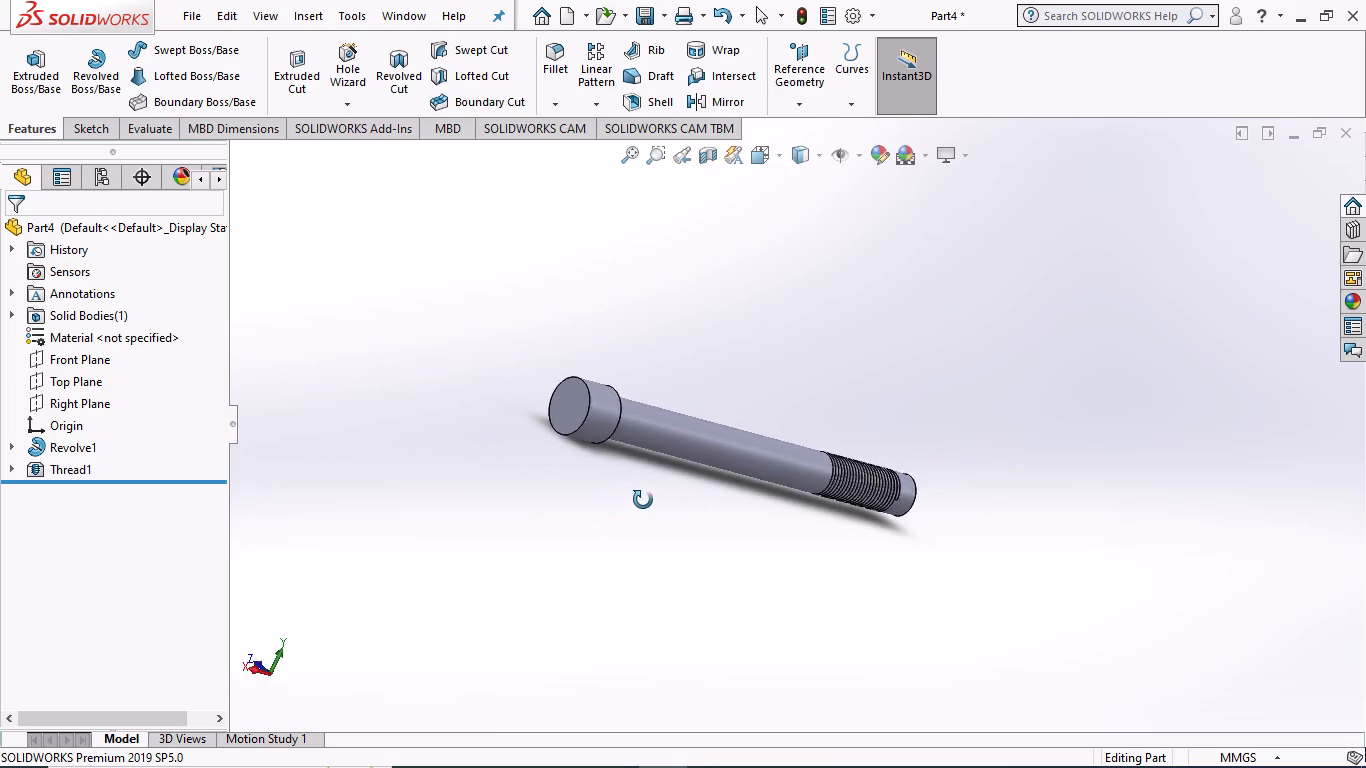
pyautogui.moveTo(643, 500); pyautogui.dragTo(594, 567, button='middle')
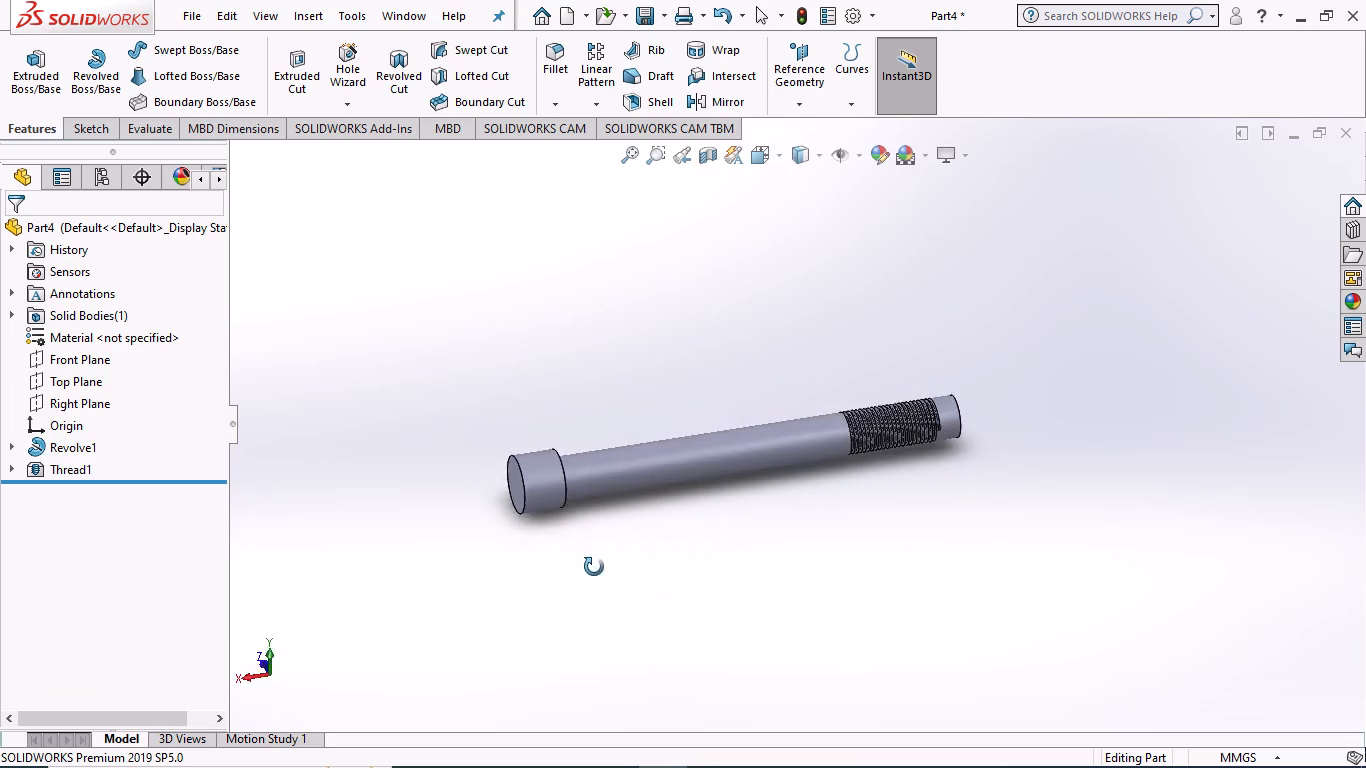
pyautogui.moveTo(594, 567); pyautogui.dragTo(408, 569, button='middle')
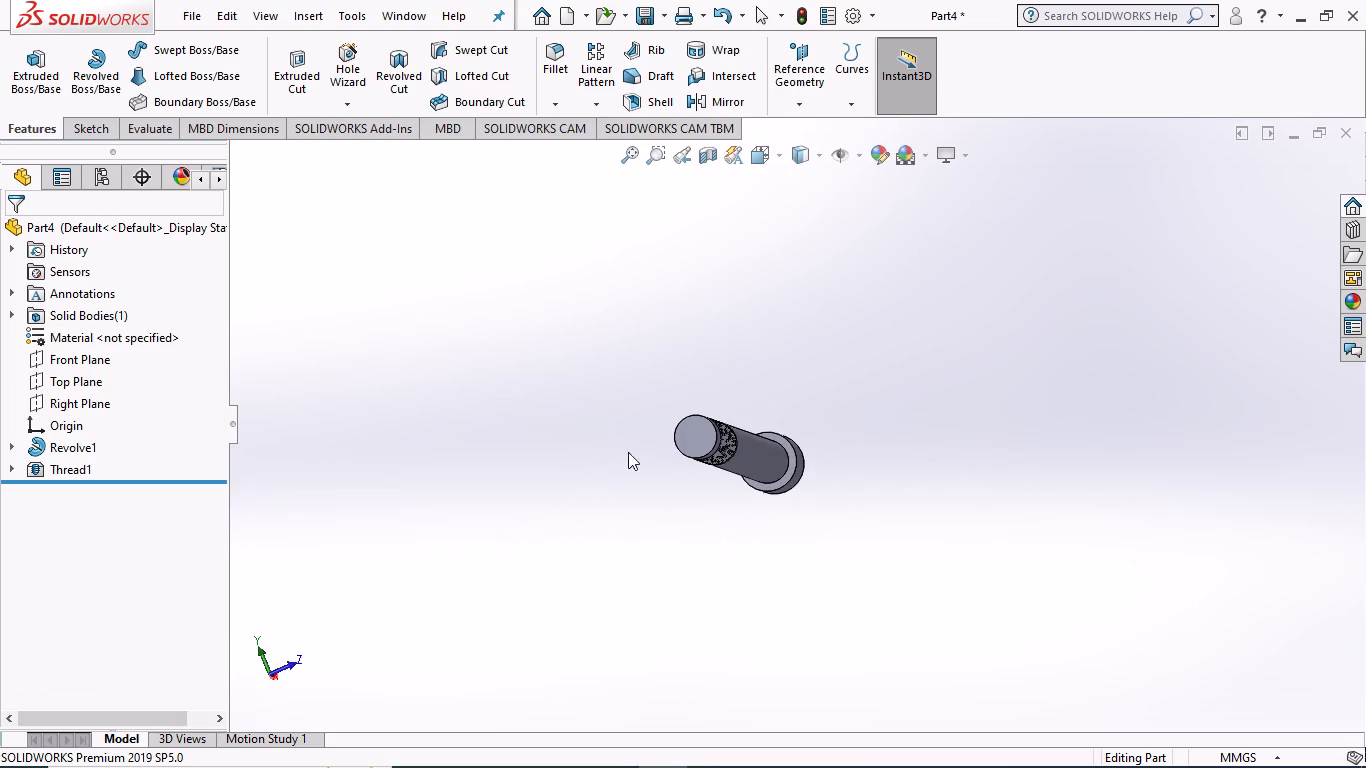
pyautogui.moveTo(639, 437); pyautogui.dragTo(653, 657, button='middle')
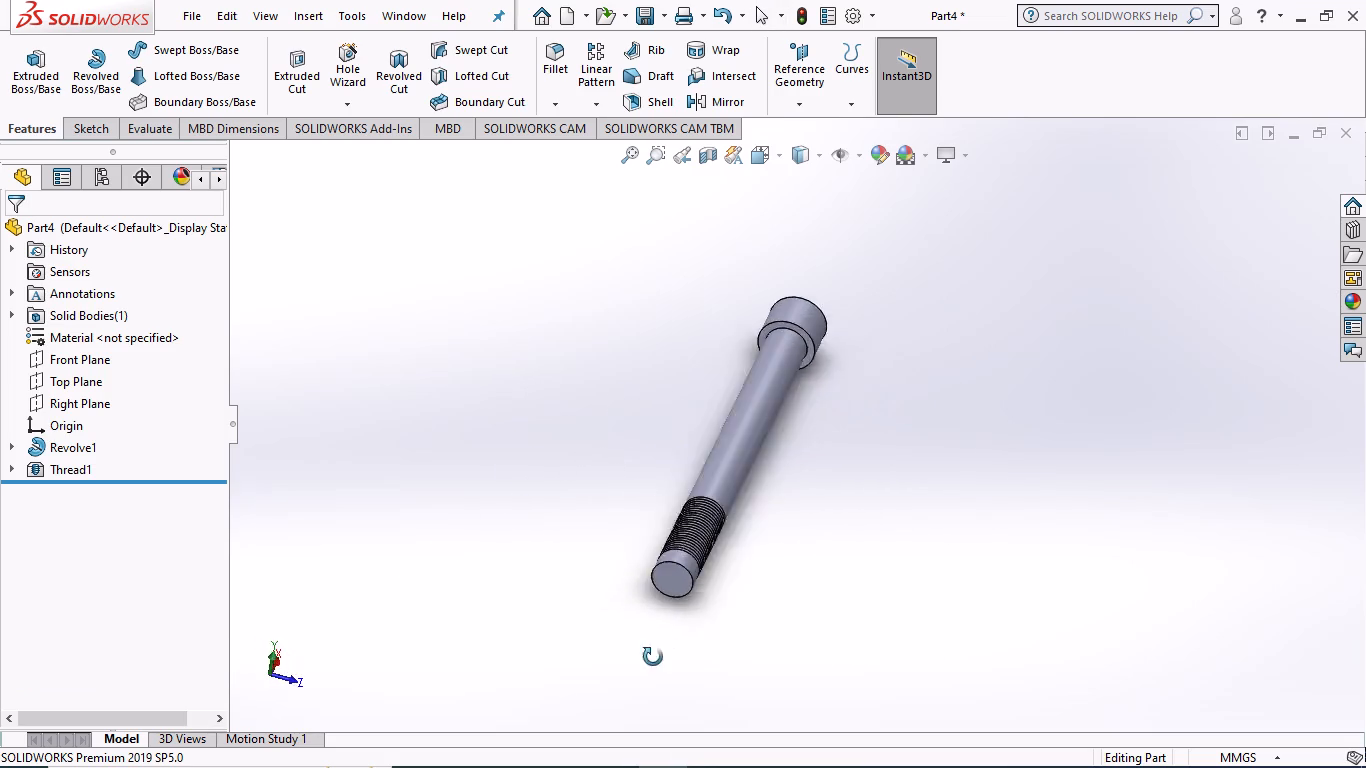
pyautogui.moveTo(653, 657); pyautogui.dragTo(722, 506, button='middle')
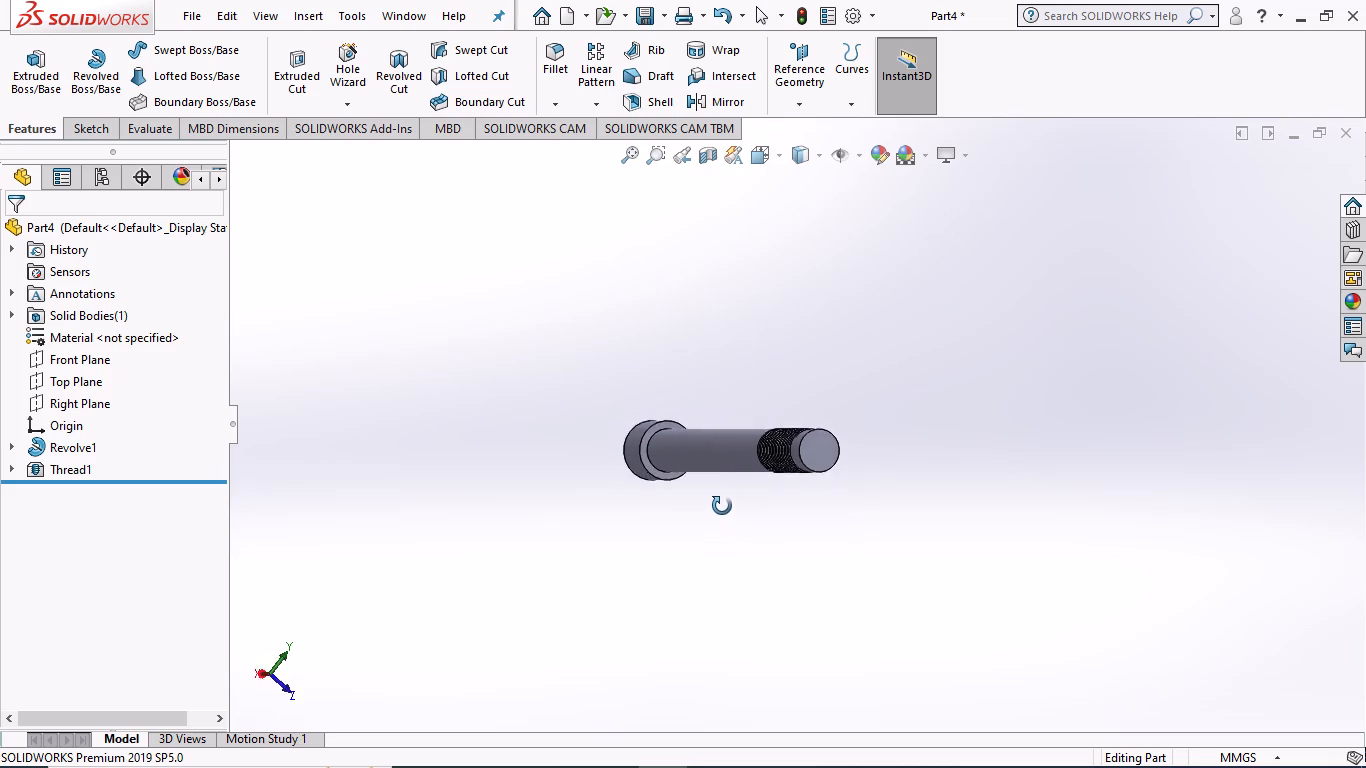
pyautogui.moveTo(722, 506); pyautogui.dragTo(812, 498, button='middle')
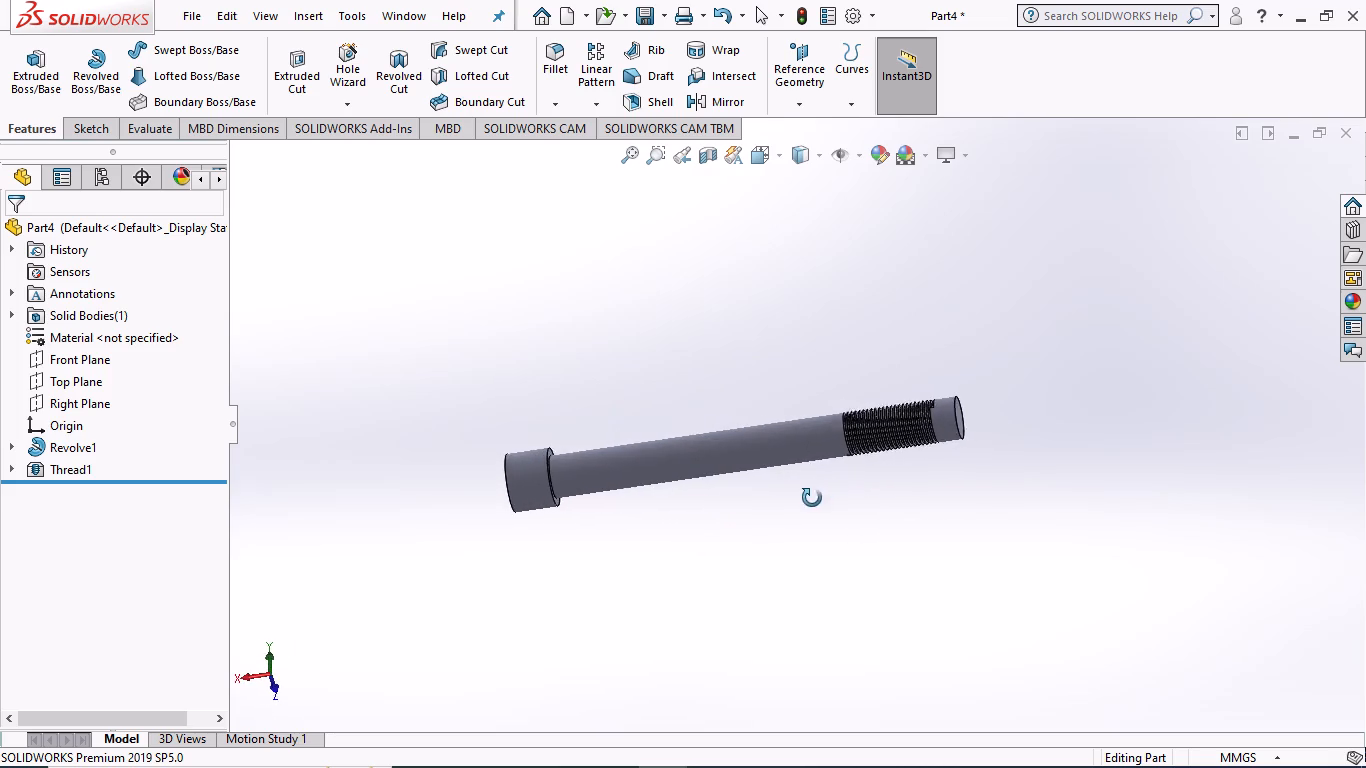
pyautogui.moveTo(812, 498); pyautogui.dragTo(811, 498, button='middle')
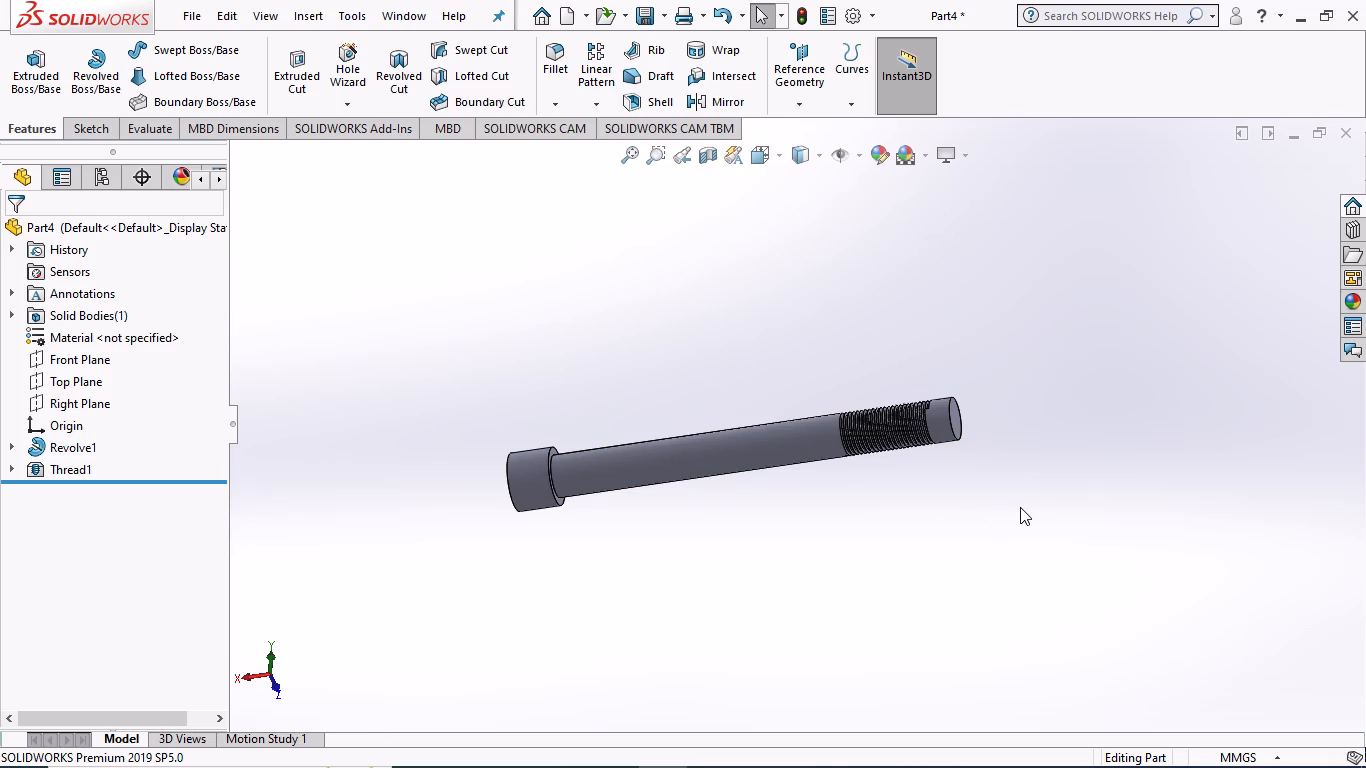
pyautogui.moveTo(1020, 507); pyautogui.dragTo(869, 587, button='middle')
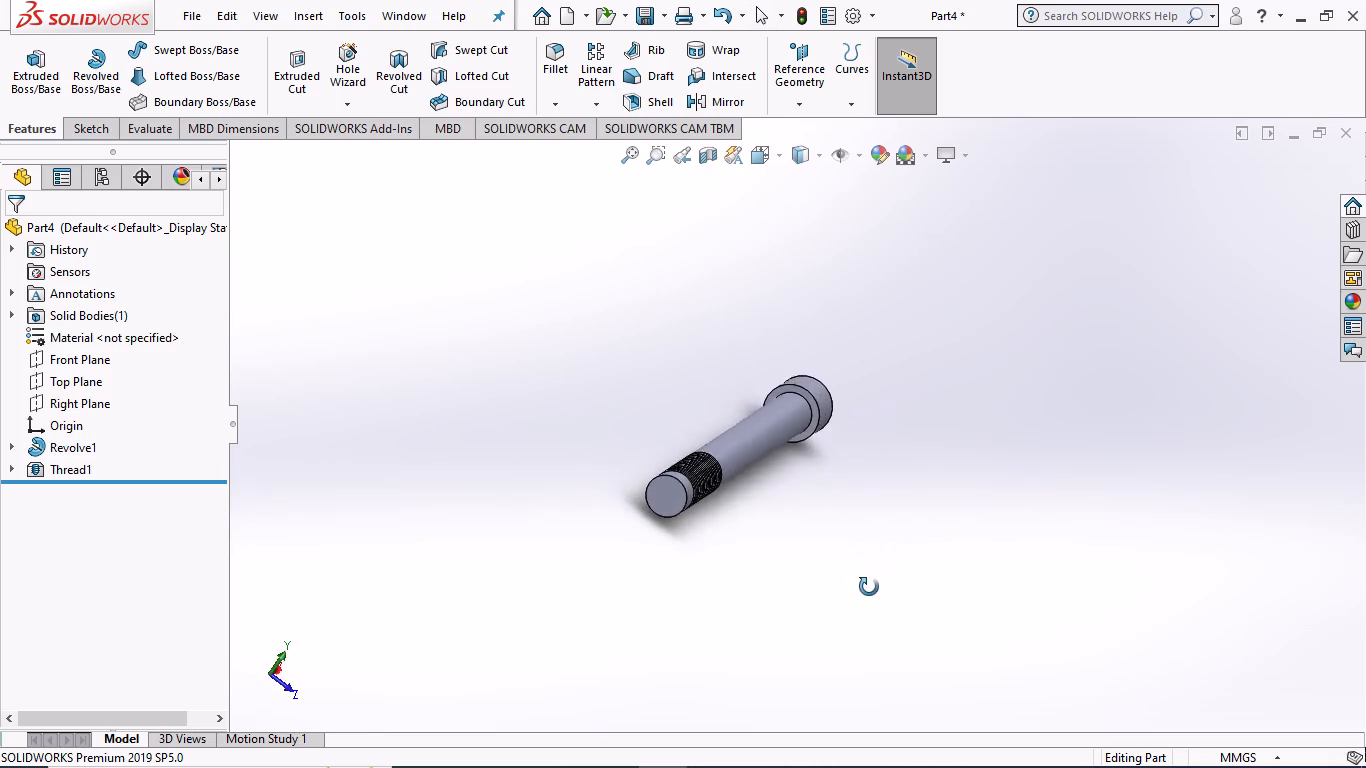
# Edit the existing thread near the shaft's free end and change its specification type to Inch Die.
pyautogui.moveTo(869, 587); pyautogui.dragTo(1027, 546, button='middle')
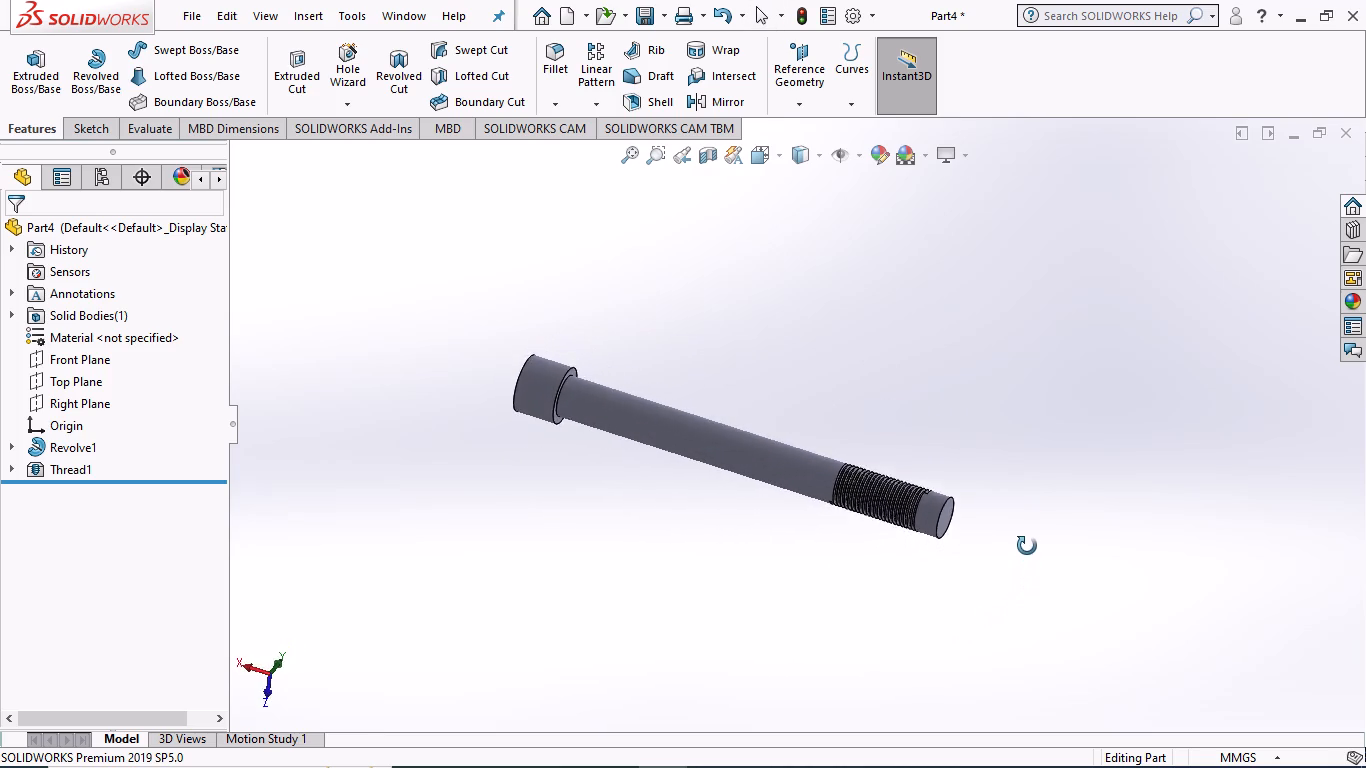
pyautogui.moveTo(1027, 546); pyautogui.dragTo(1067, 503, button='middle')
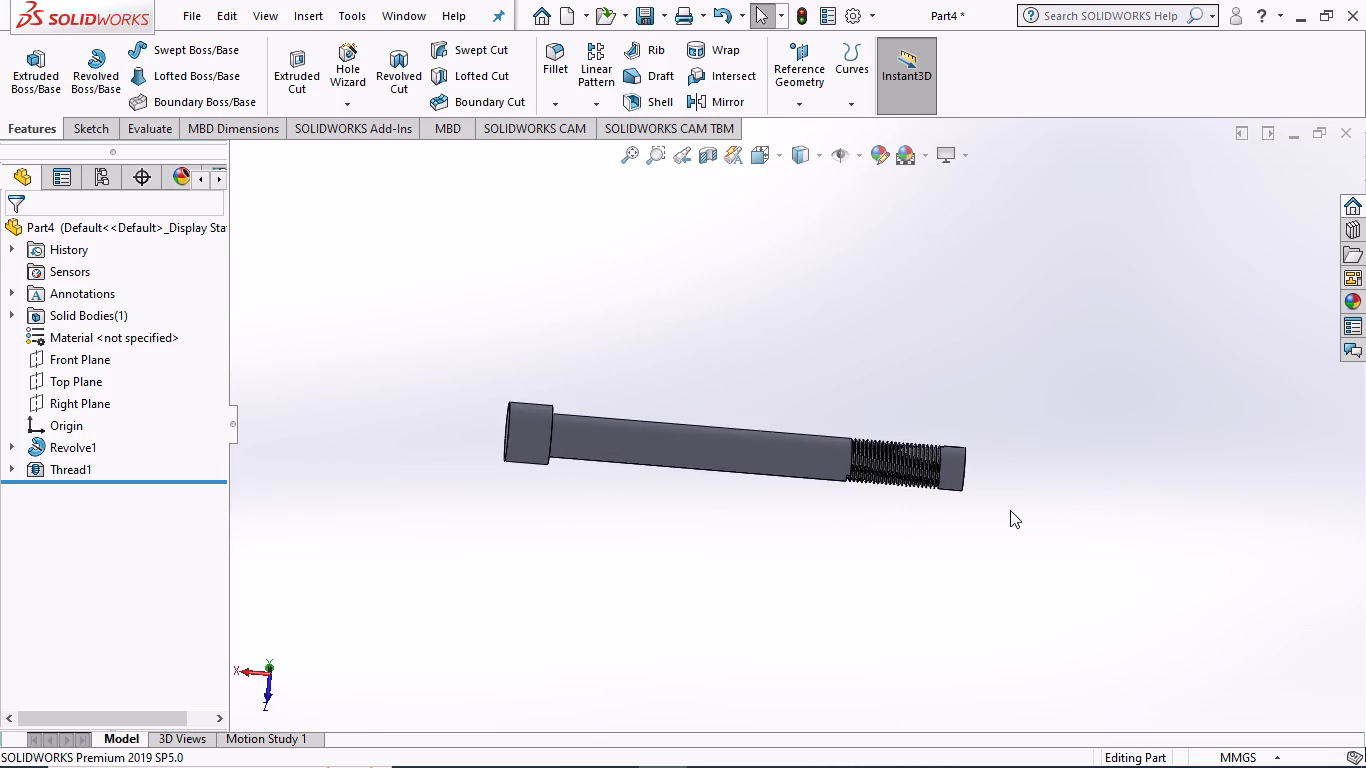
pyautogui.click(71, 466)
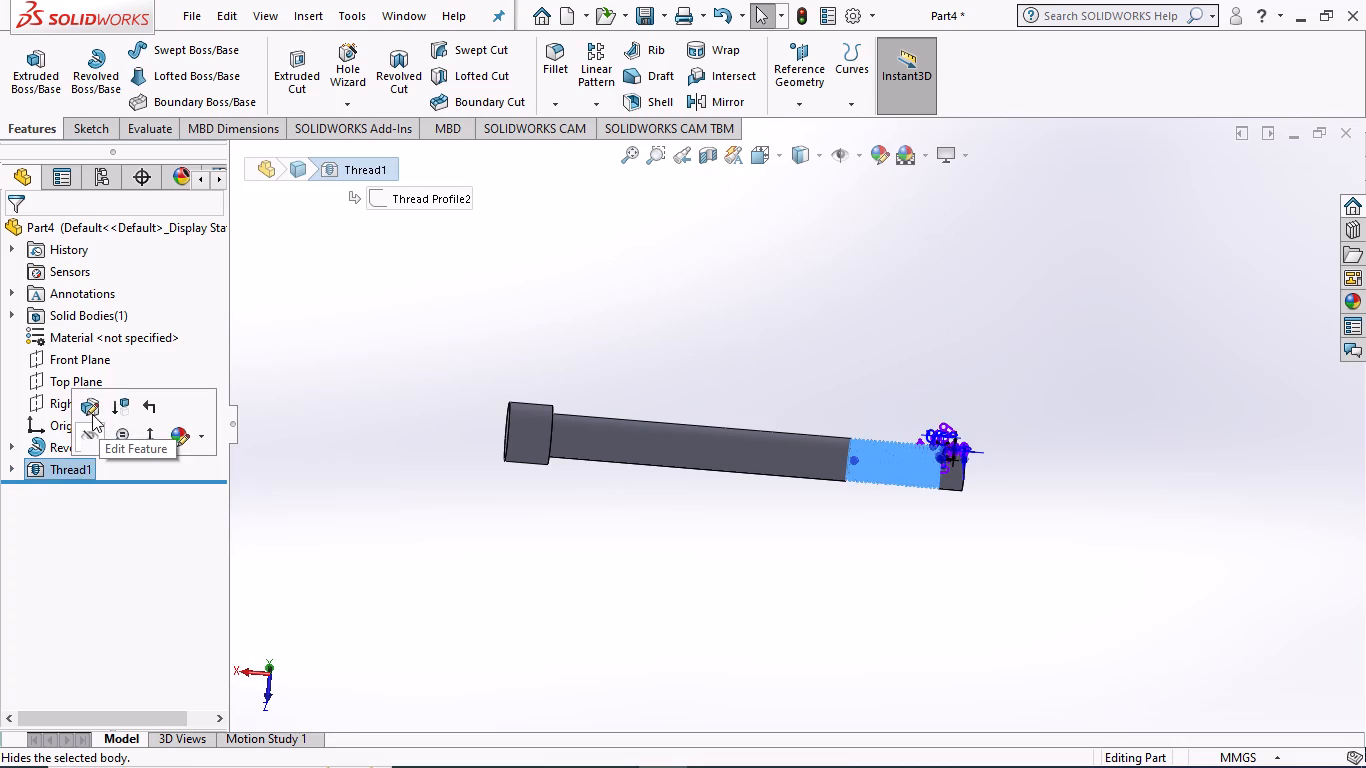
pyautogui.click(92, 414)
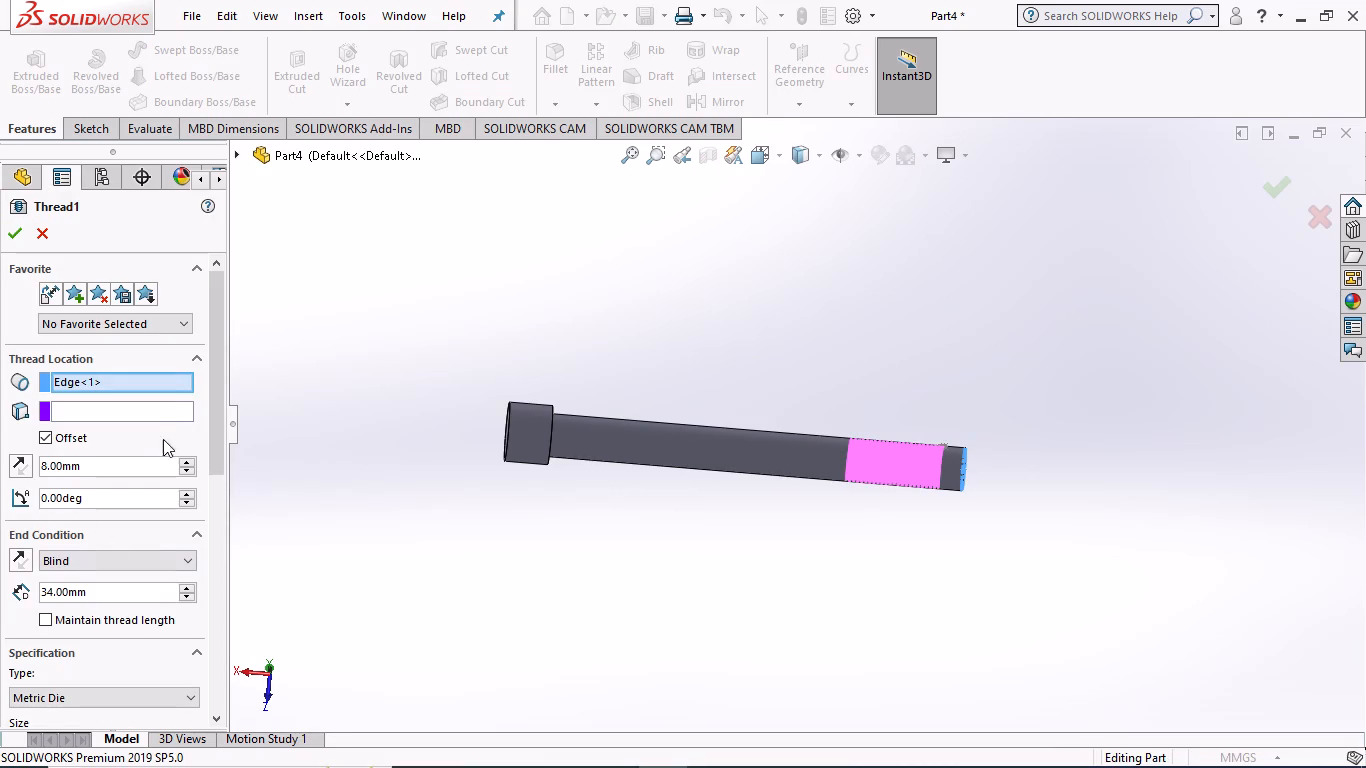
pyautogui.scroll(-4, 228, 545)
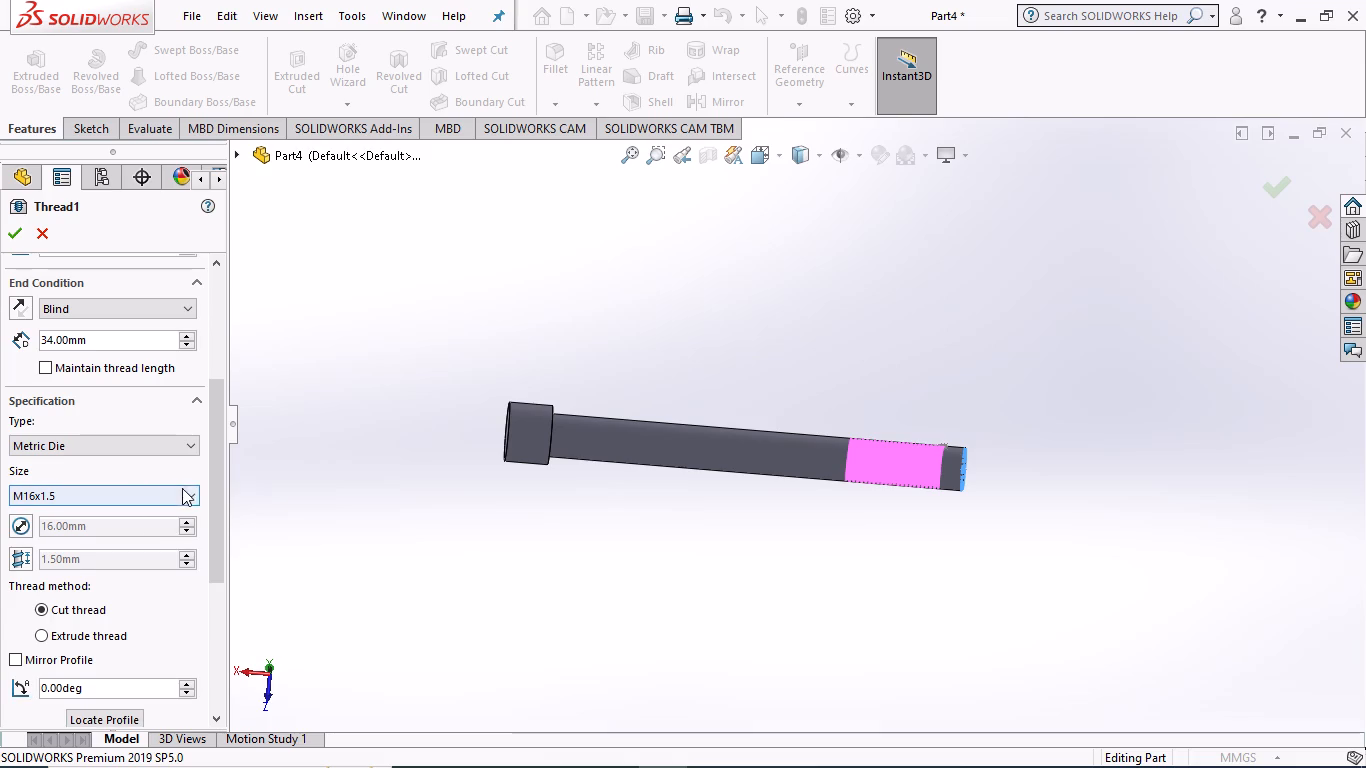
pyautogui.click(191, 441)
pyautogui.click(73, 460)
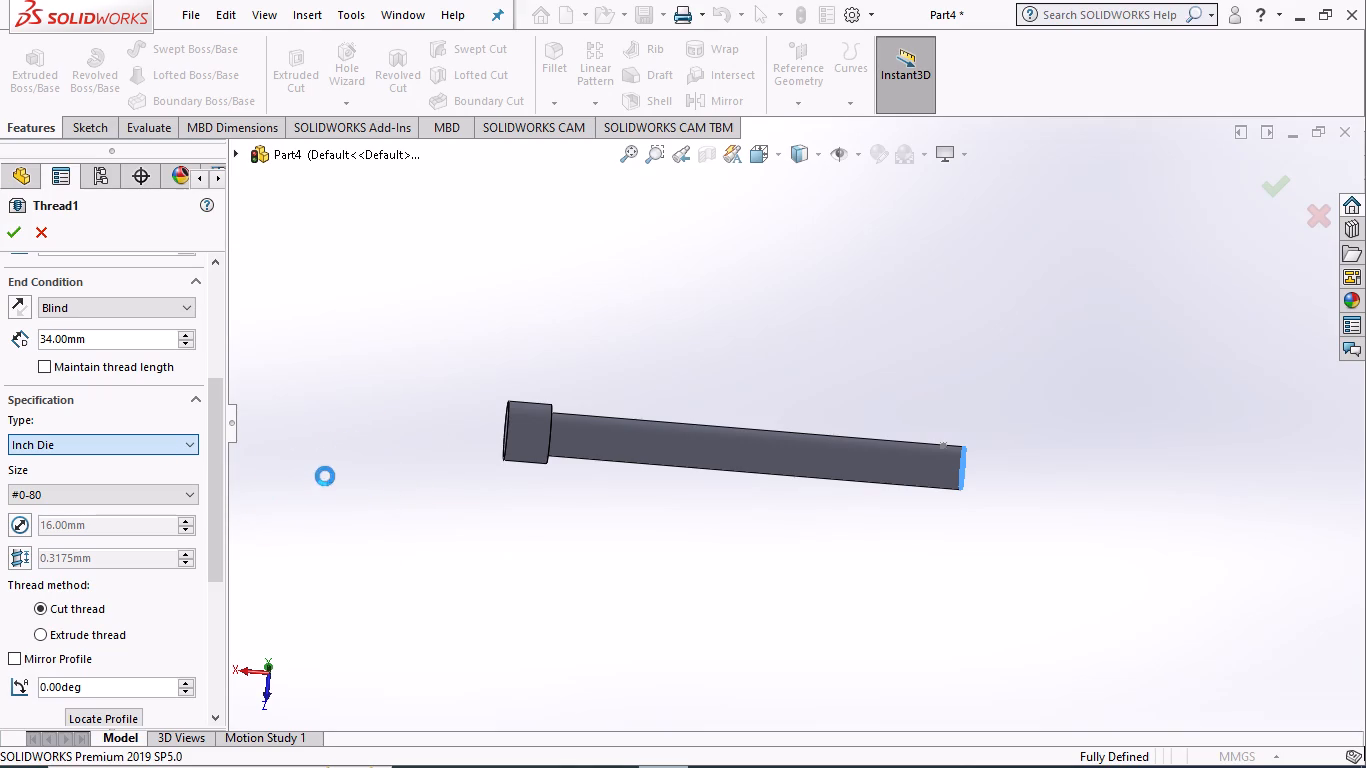
pyautogui.scroll(1, 162, 345)
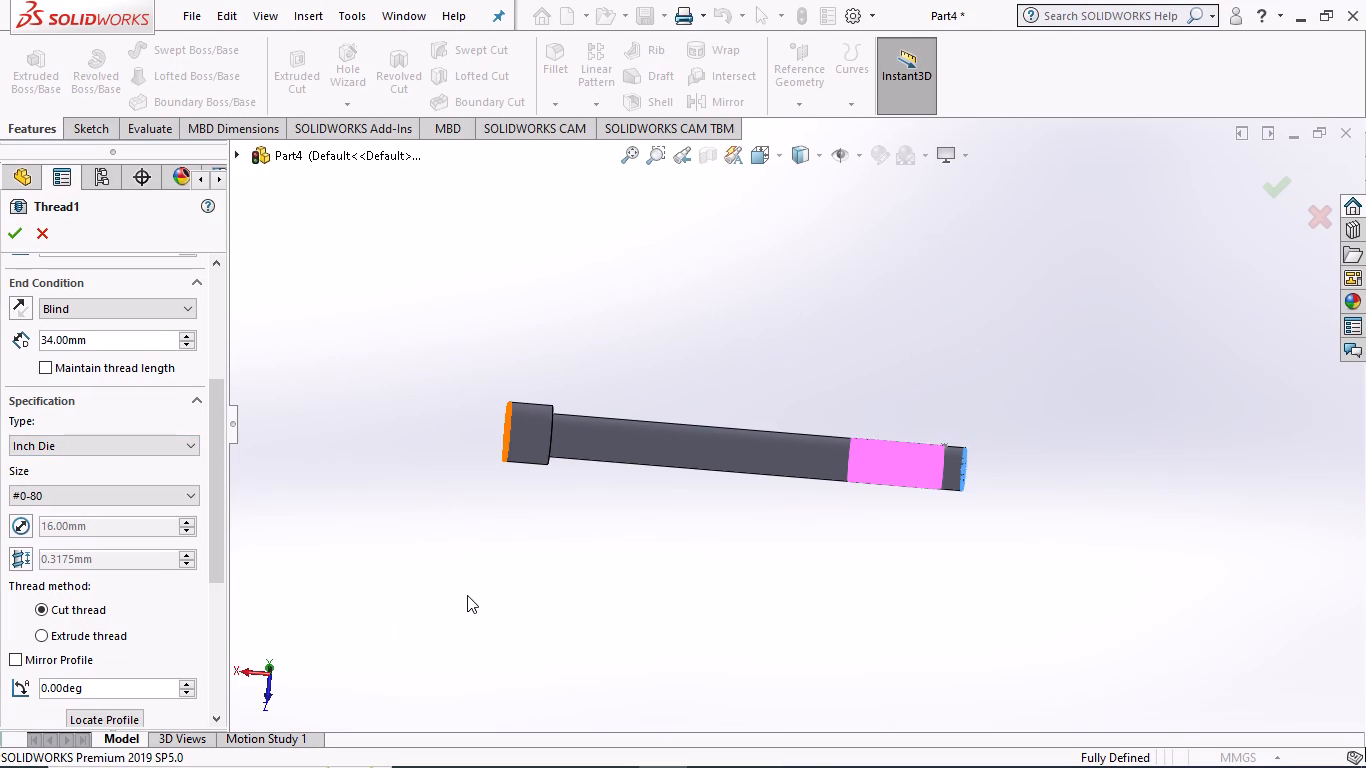
# Try to apply the Inch Die thread with Extrude thread, and complete the edit using the Cut thread method instead.
pyautogui.click(37, 638)
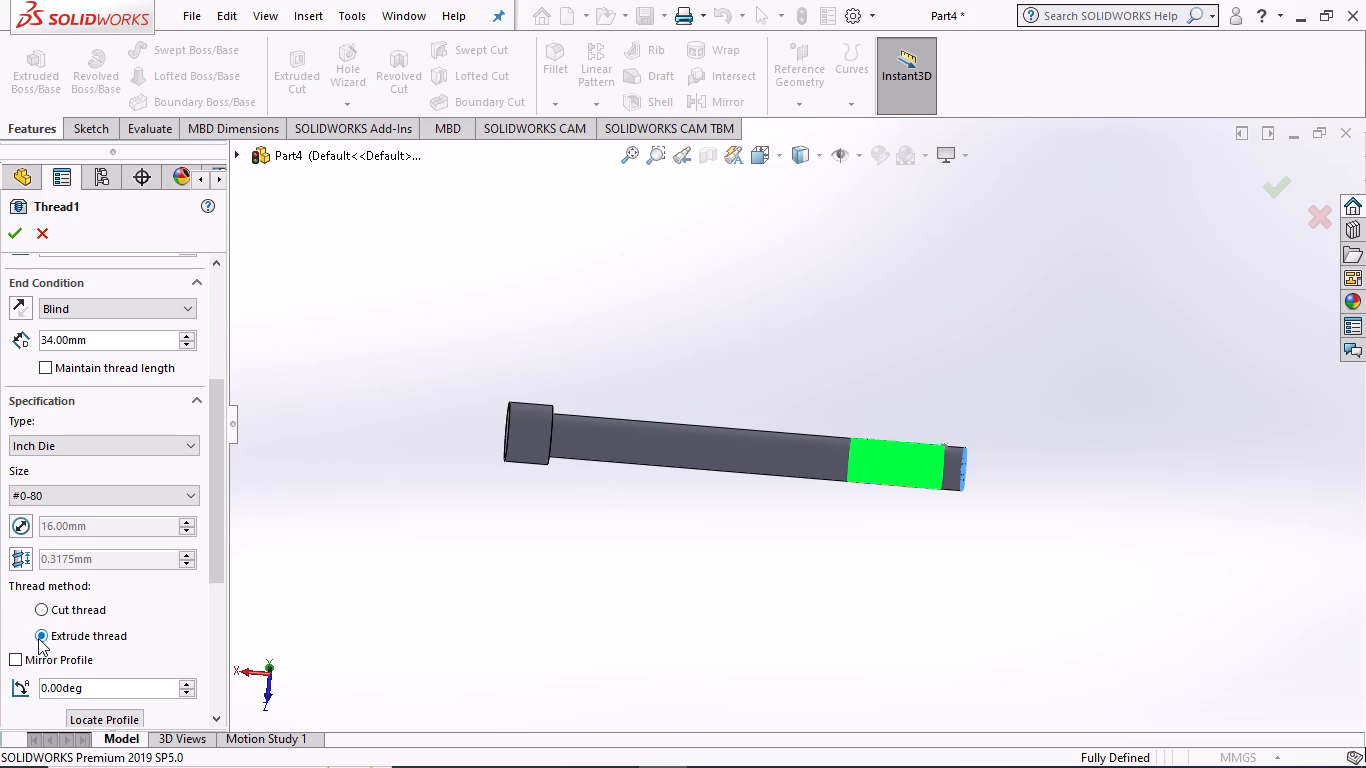
pyautogui.click(13, 229)
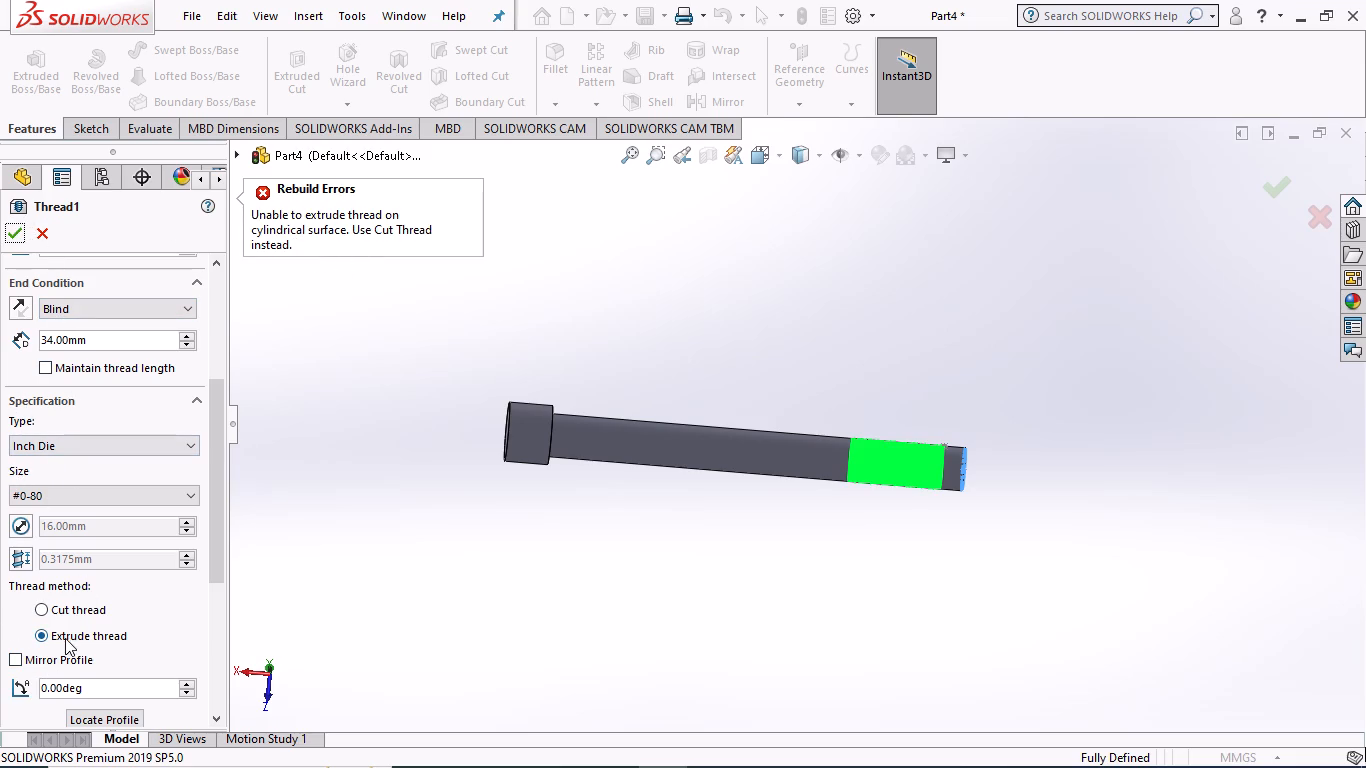
pyautogui.click(39, 607)
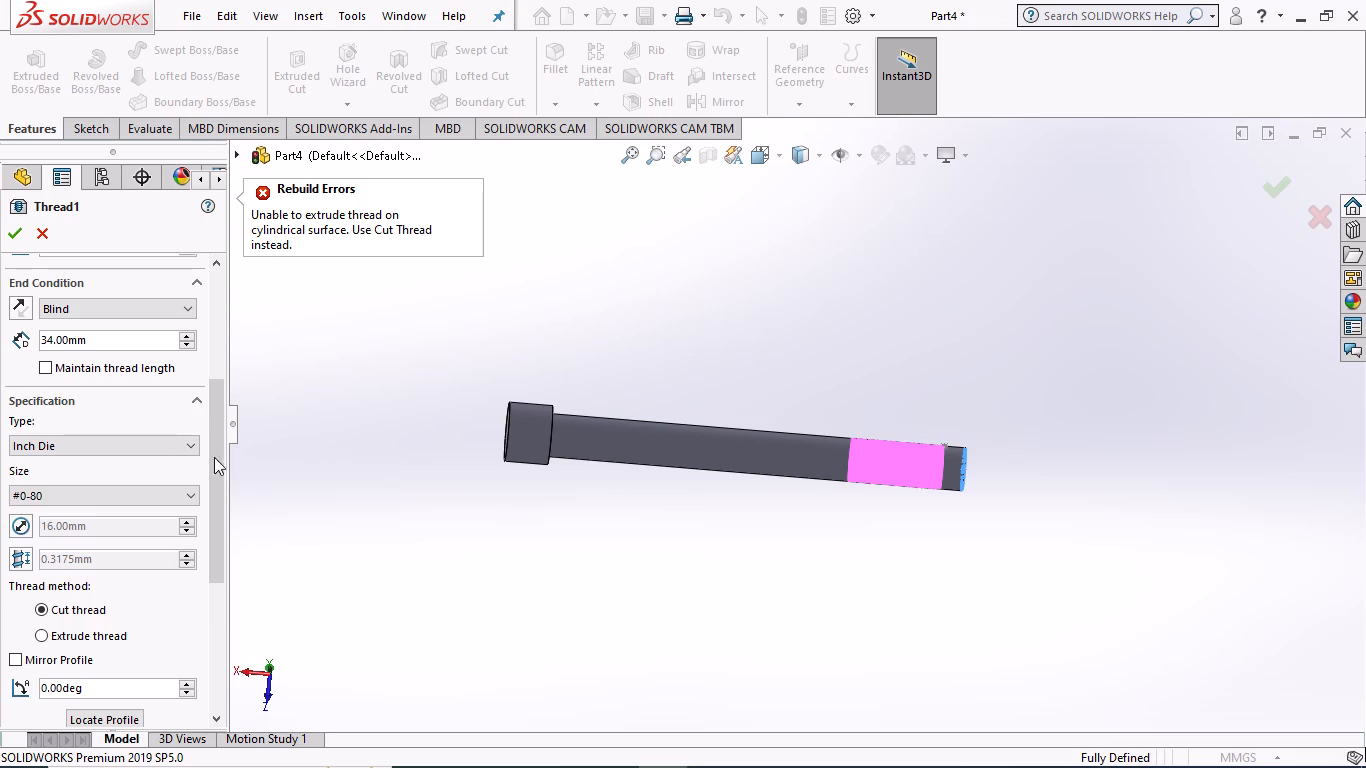
pyautogui.click(12, 233)
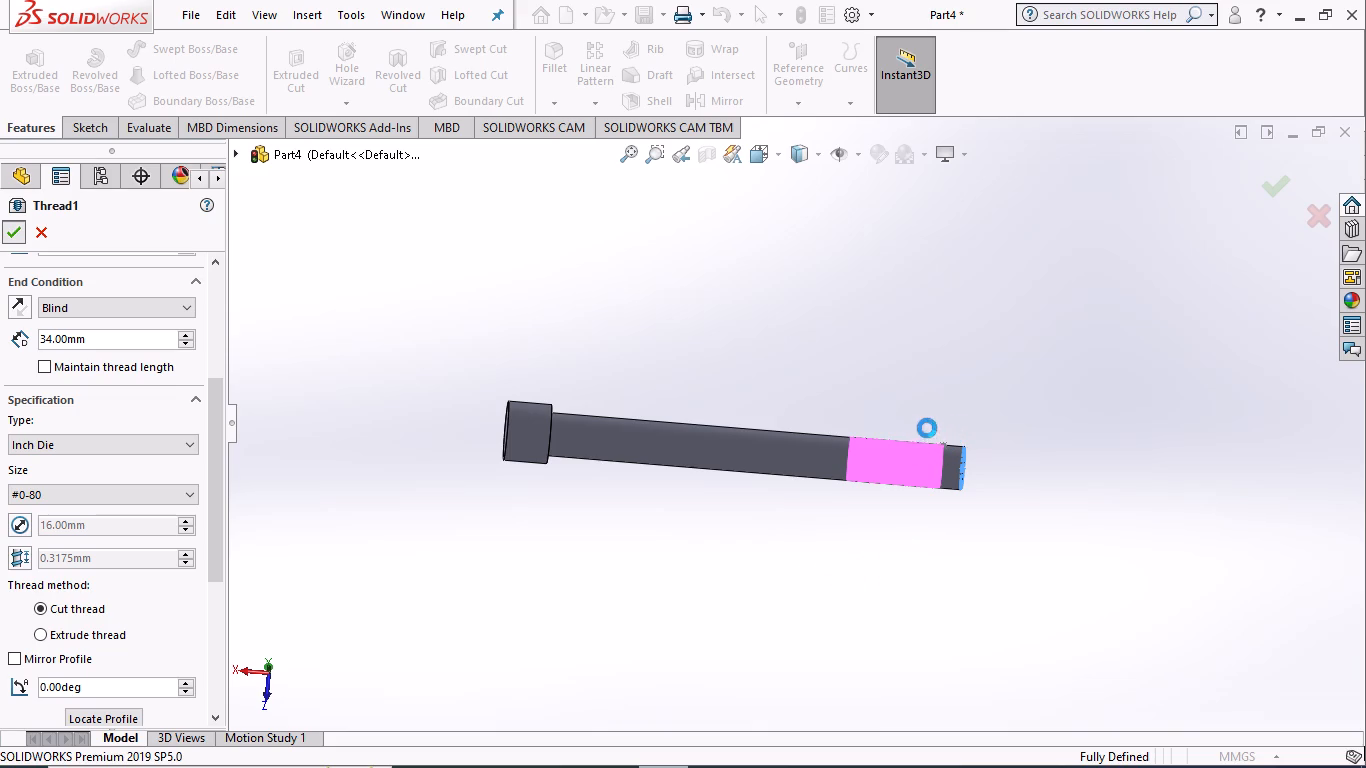
# Examine the recut thread's pitch and profile up close and from several angles, including the plain end beside it.
pyautogui.scroll(-4, 754, 431)
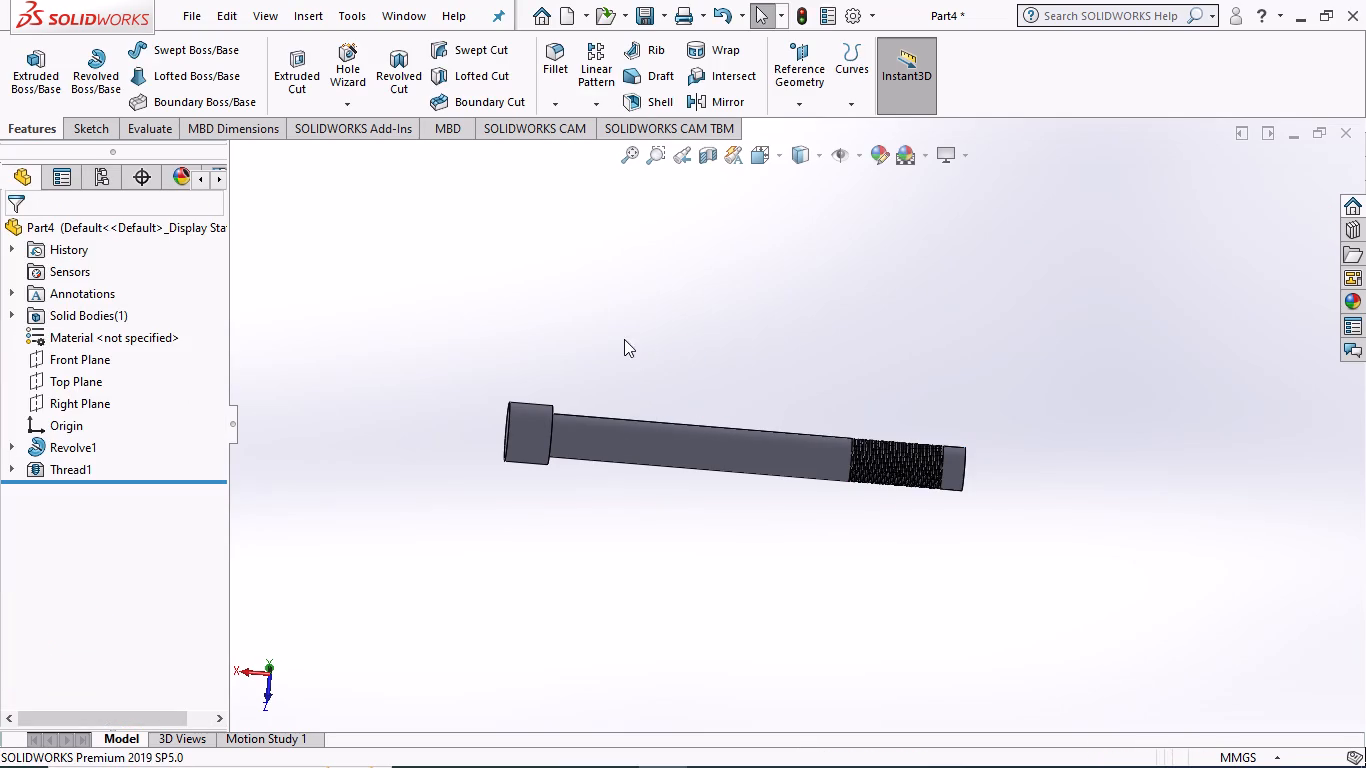
pyautogui.scroll(-5, 887, 441)
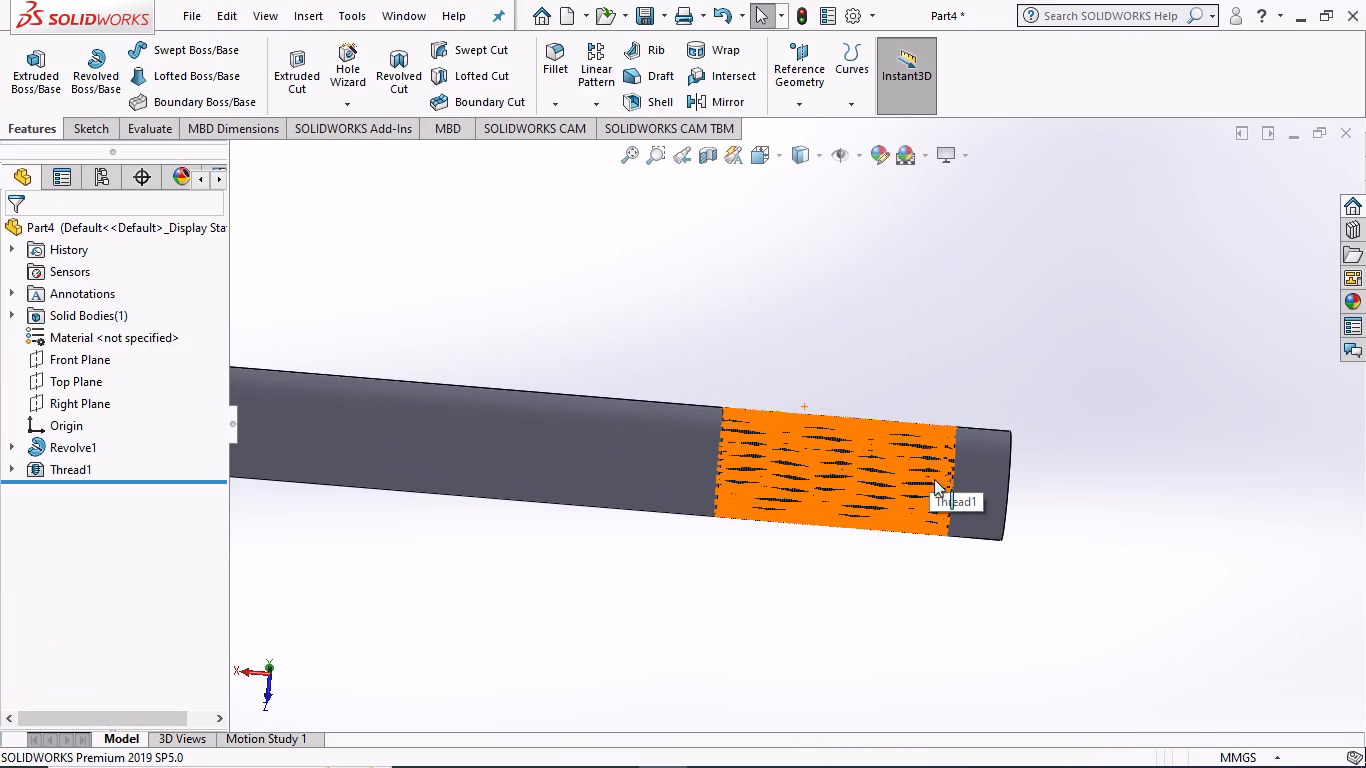
pyautogui.click(642, 573)
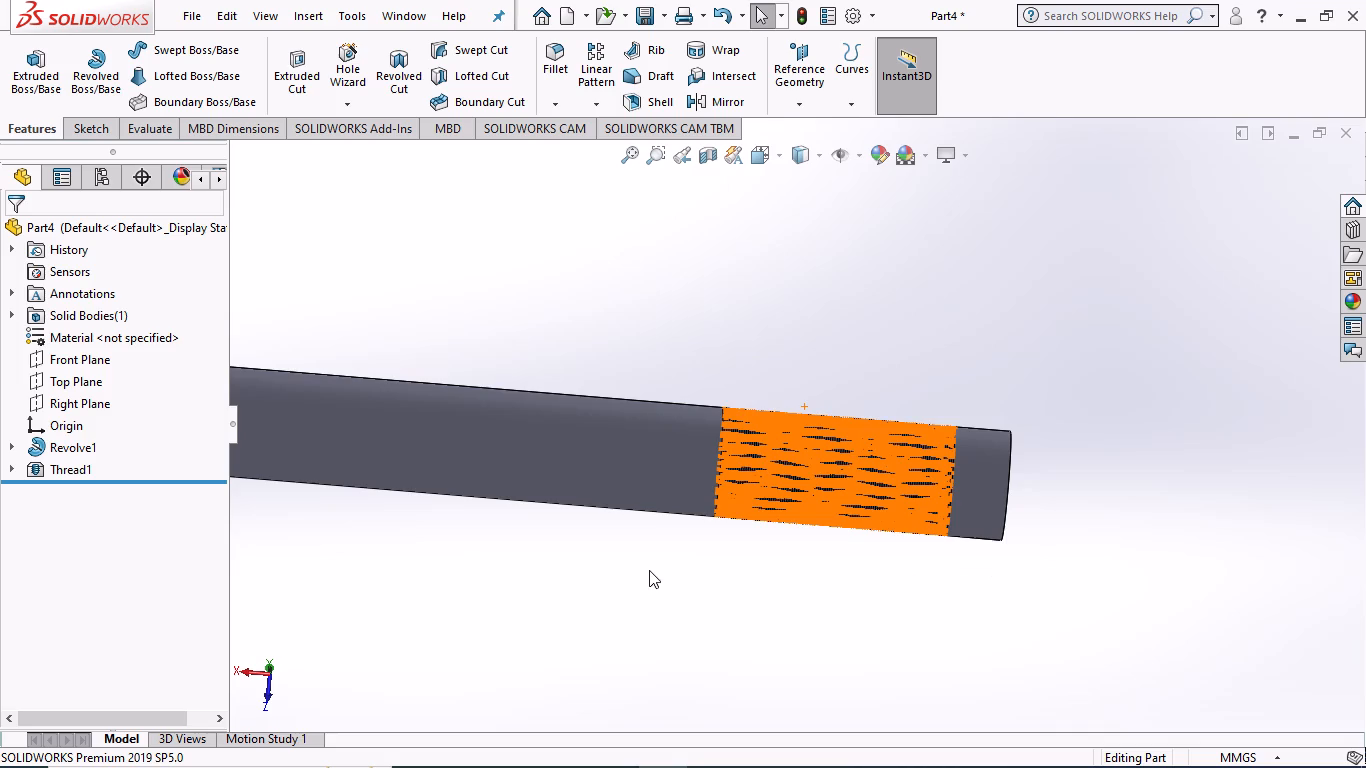
pyautogui.scroll(-7, 809, 499)
pyautogui.click(553, 618)
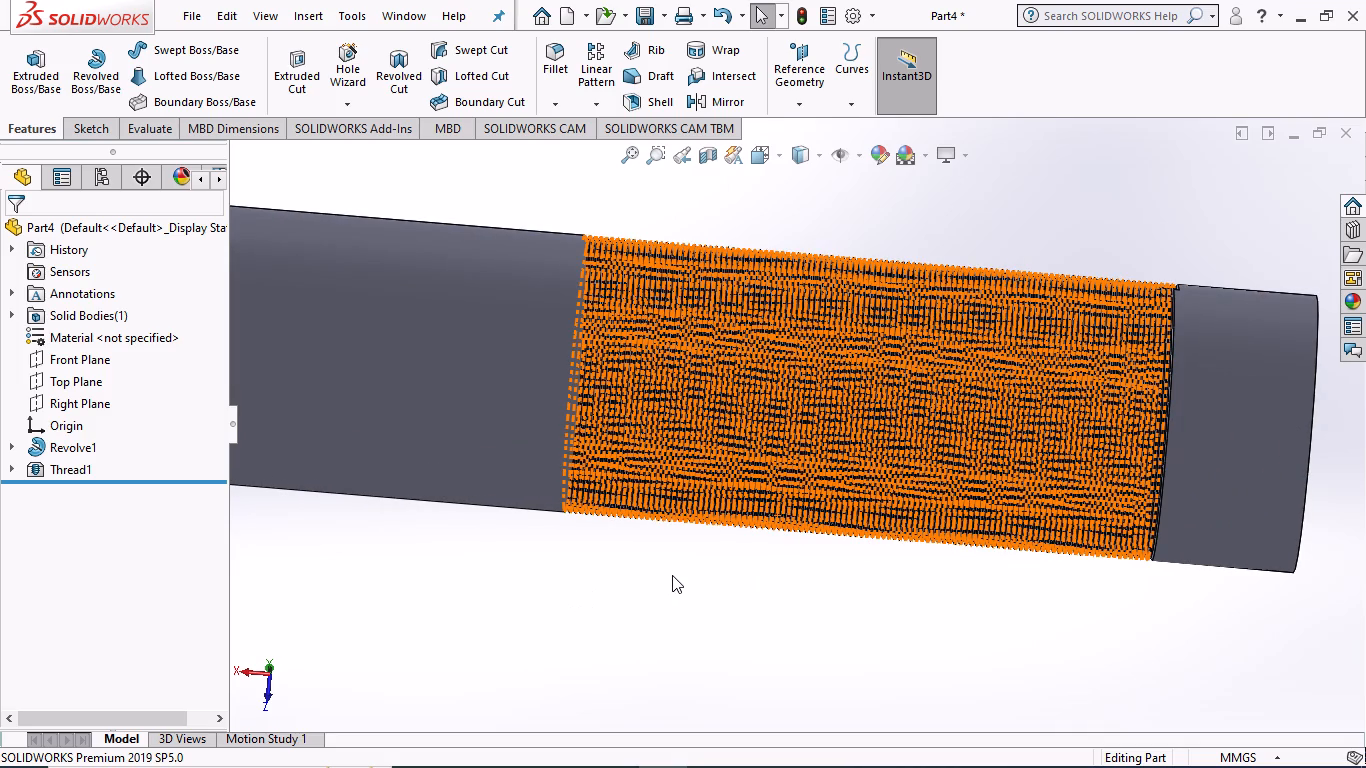
pyautogui.scroll(-3, 694, 483)
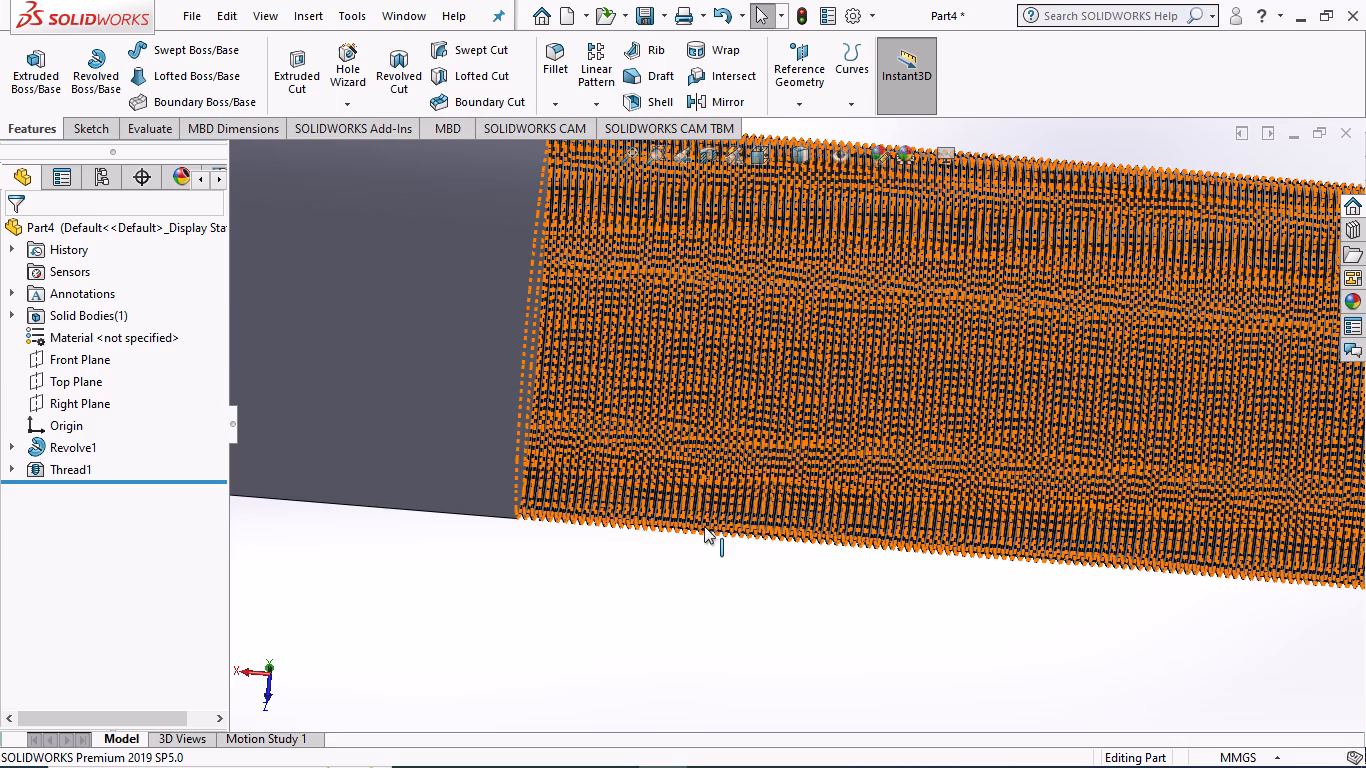
pyautogui.scroll(2, 704, 524)
pyautogui.scroll(2, 965, 608)
pyautogui.moveTo(1040, 627); pyautogui.dragTo(993, 611, button='middle')
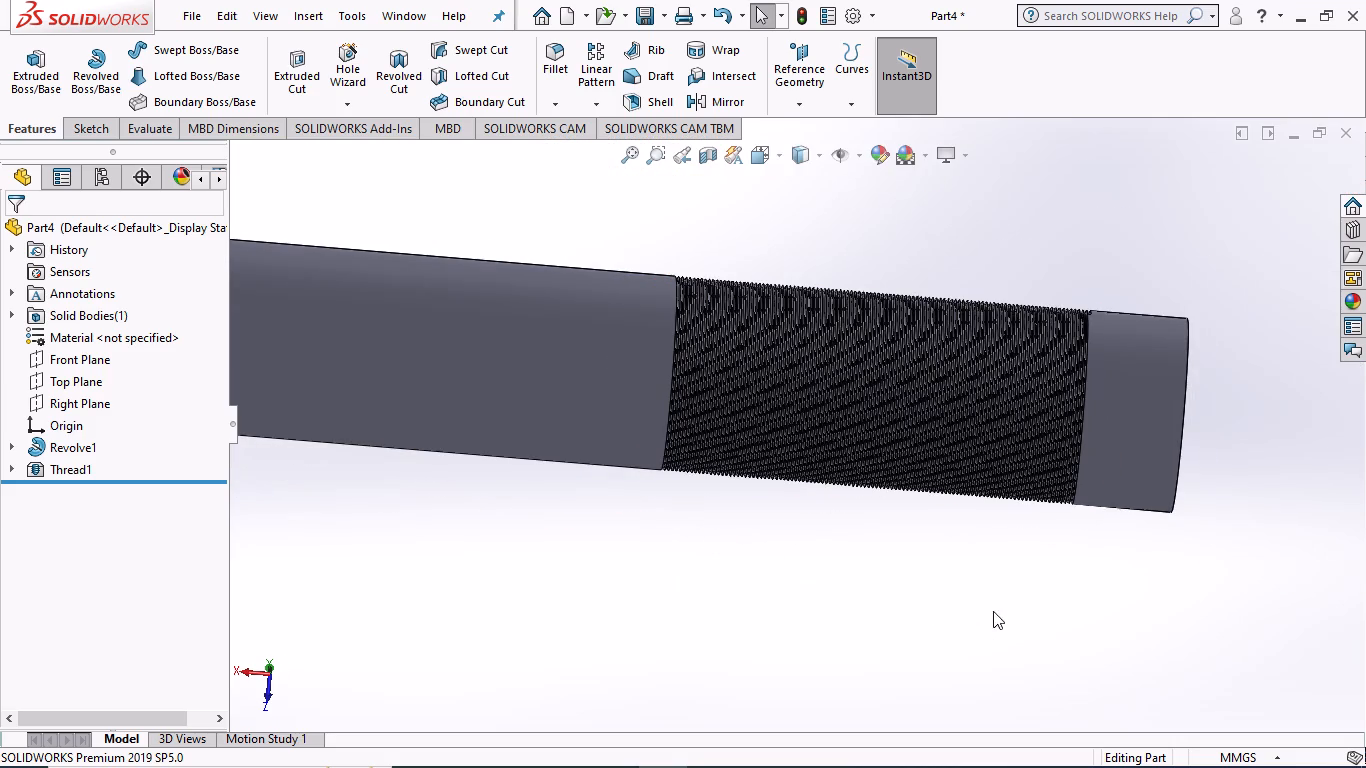
pyautogui.moveTo(993, 611); pyautogui.dragTo(1068, 579, button='middle')
pyautogui.scroll(-2, 811, 431)
pyautogui.scroll(-3, 712, 461)
pyautogui.scroll(2, 711, 508)
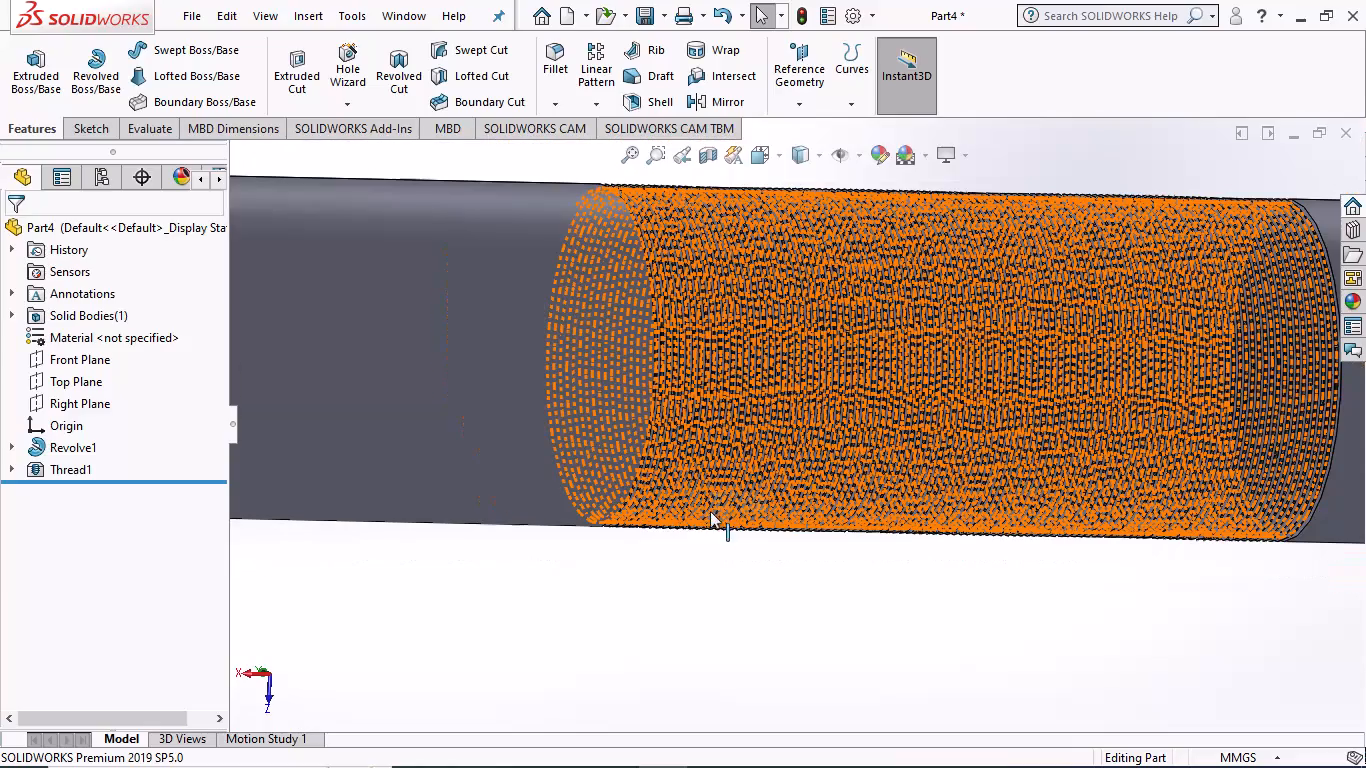
pyautogui.click(624, 569)
pyautogui.scroll(3, 813, 592)
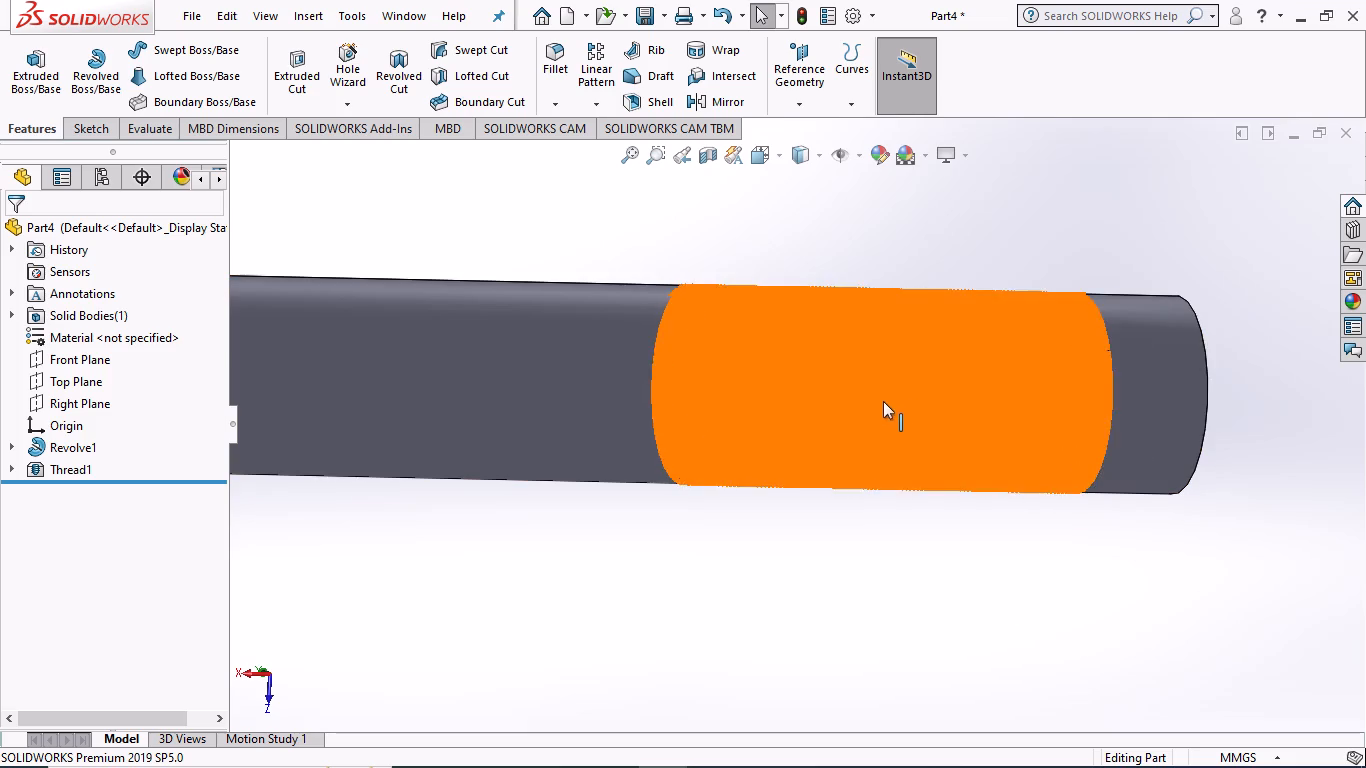
pyautogui.scroll(-3, 1117, 459)
pyautogui.scroll(-8, 997, 415)
pyautogui.moveTo(1177, 508); pyautogui.dragTo(1146, 486, button='middle')
pyautogui.click(1184, 548)
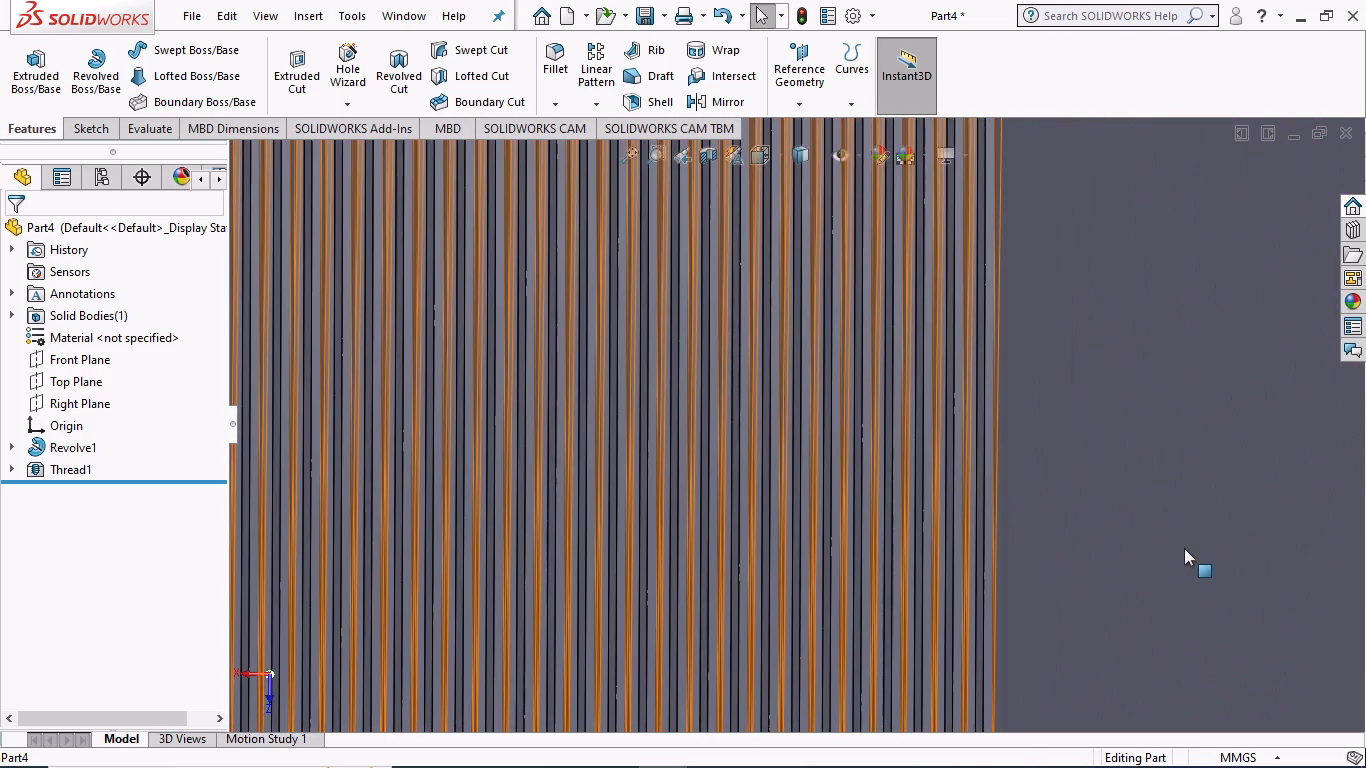
pyautogui.click(1126, 566)
pyautogui.scroll(4, 1136, 546)
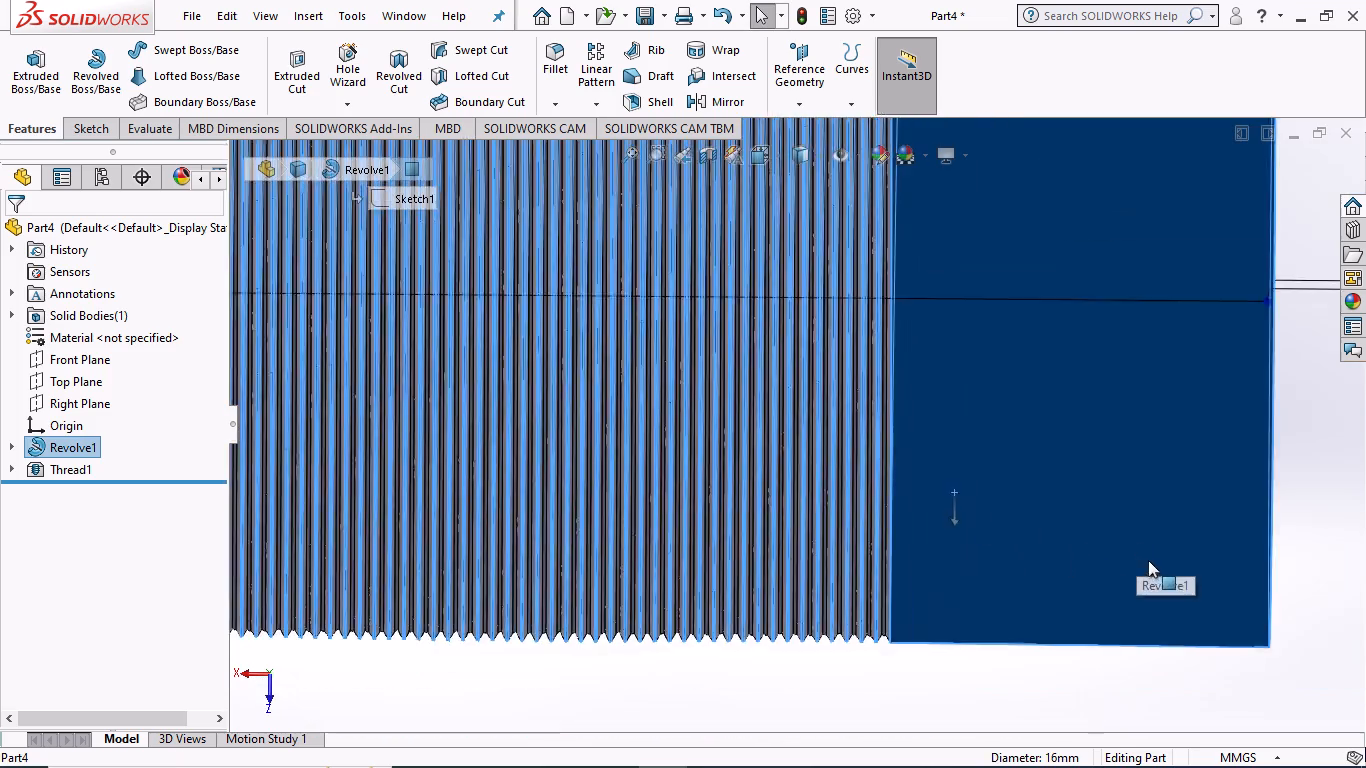
pyautogui.scroll(4, 1148, 560)
pyautogui.click(1280, 535)
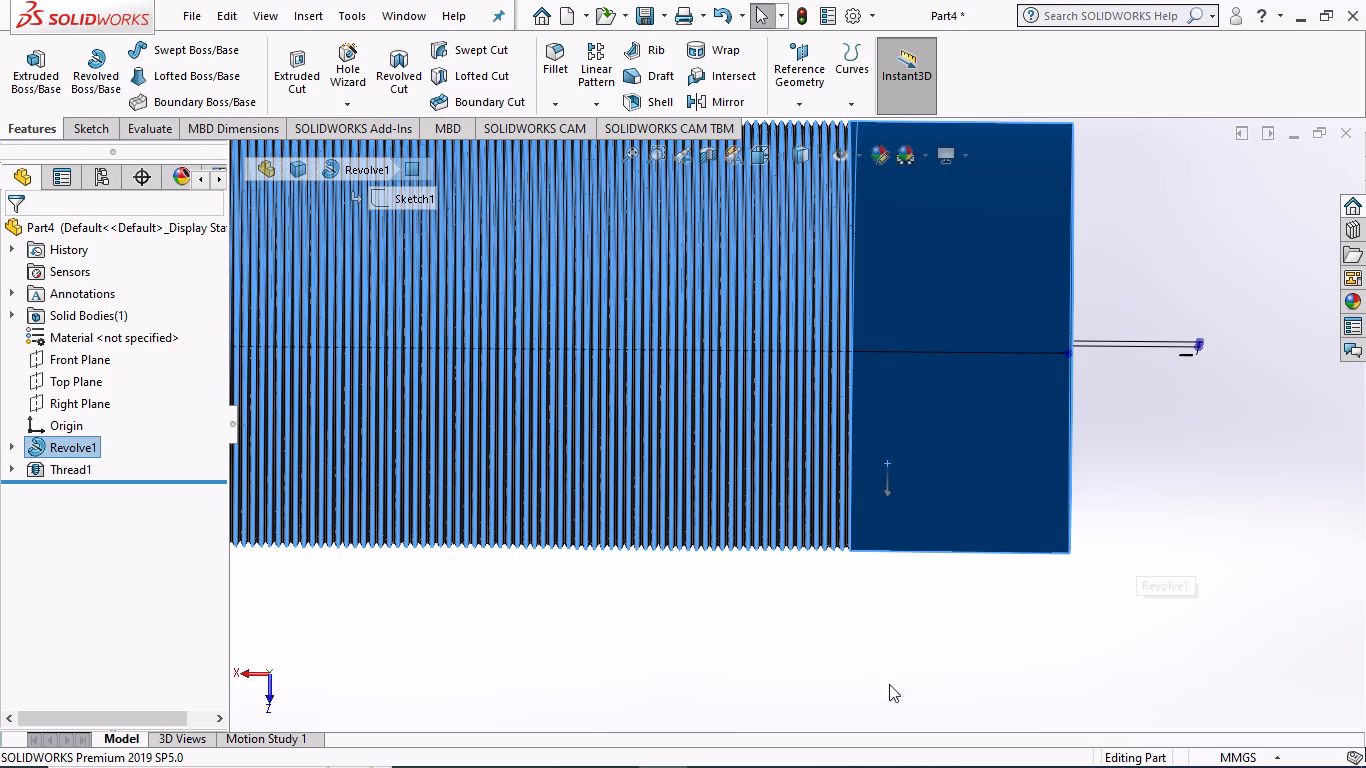
pyautogui.scroll(3, 402, 591)
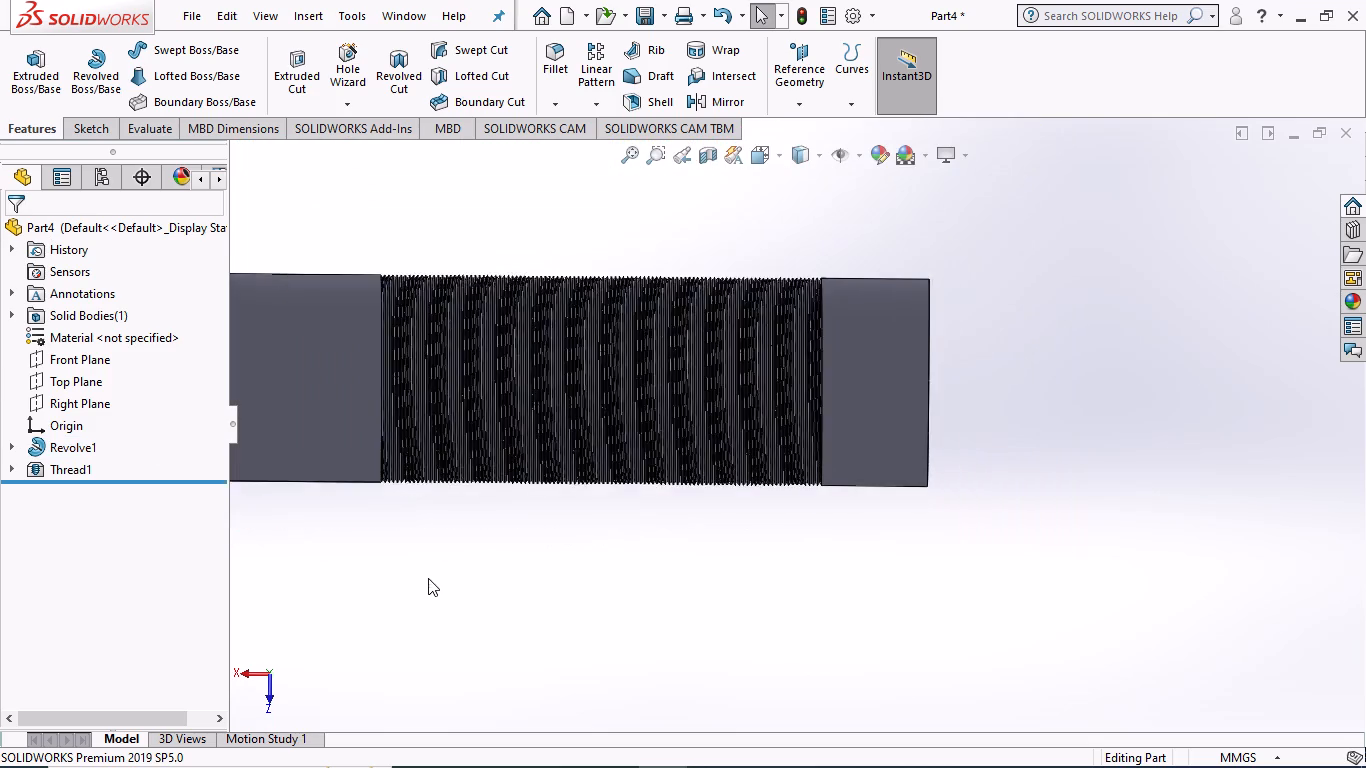
pyautogui.scroll(2, 428, 578)
# Reopen the shaft's thread feature for editing.
pyautogui.click(46, 466)
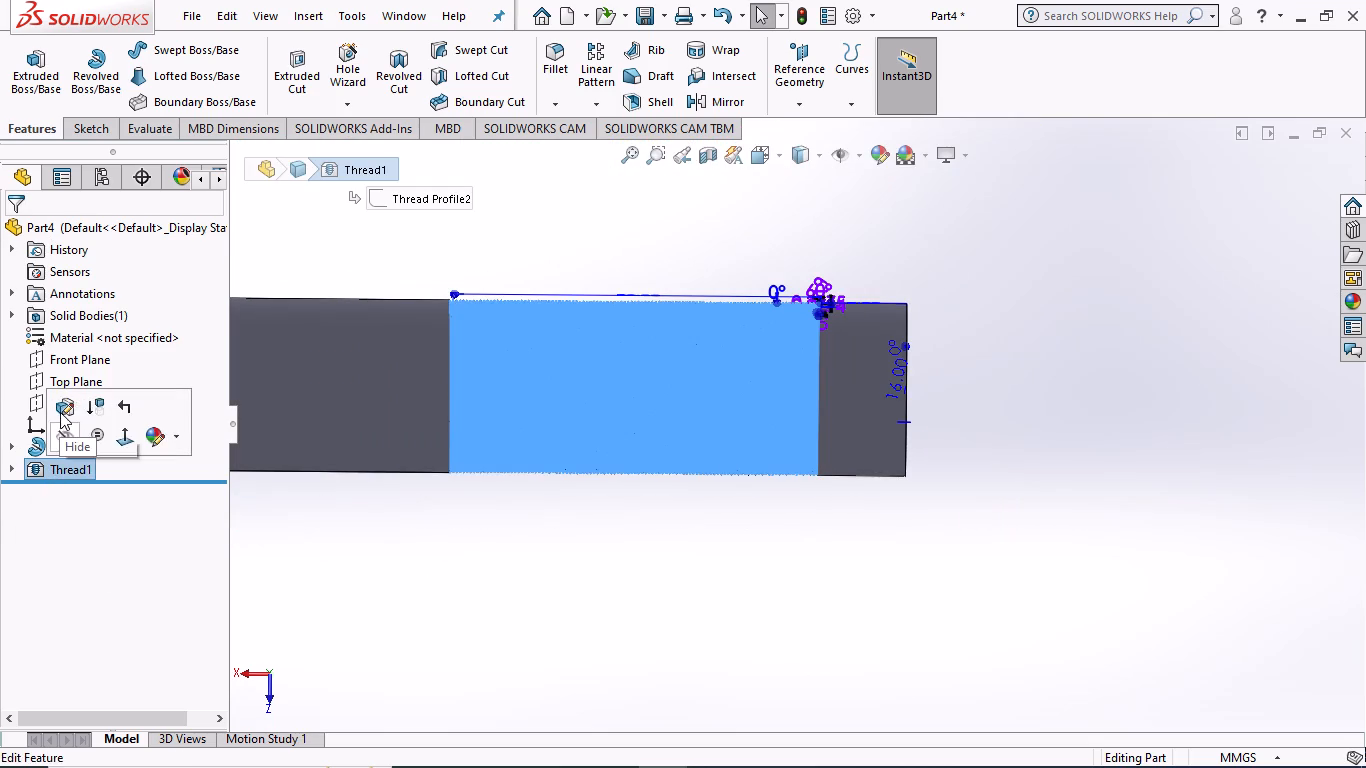
pyautogui.click(61, 411)
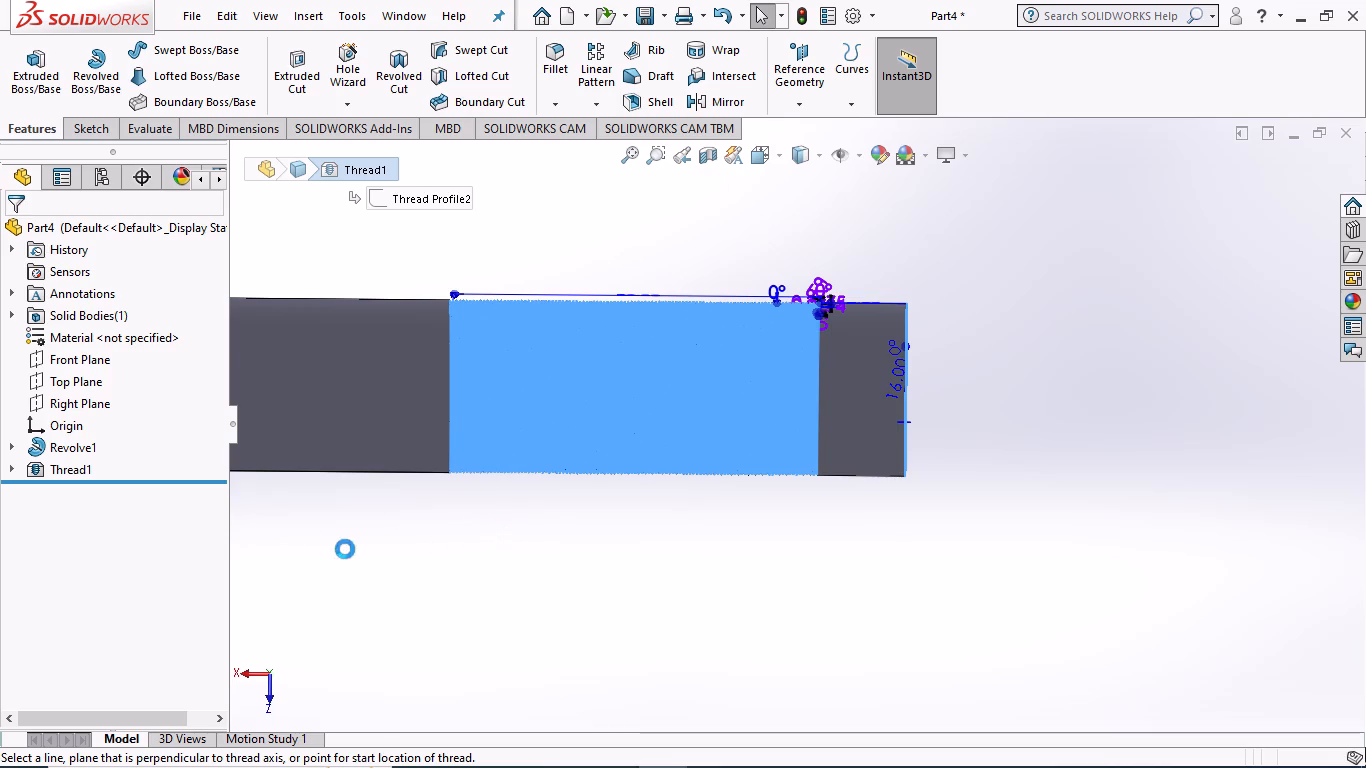
pyautogui.scroll(6, 409, 512)
pyautogui.scroll(-1, 409, 450)
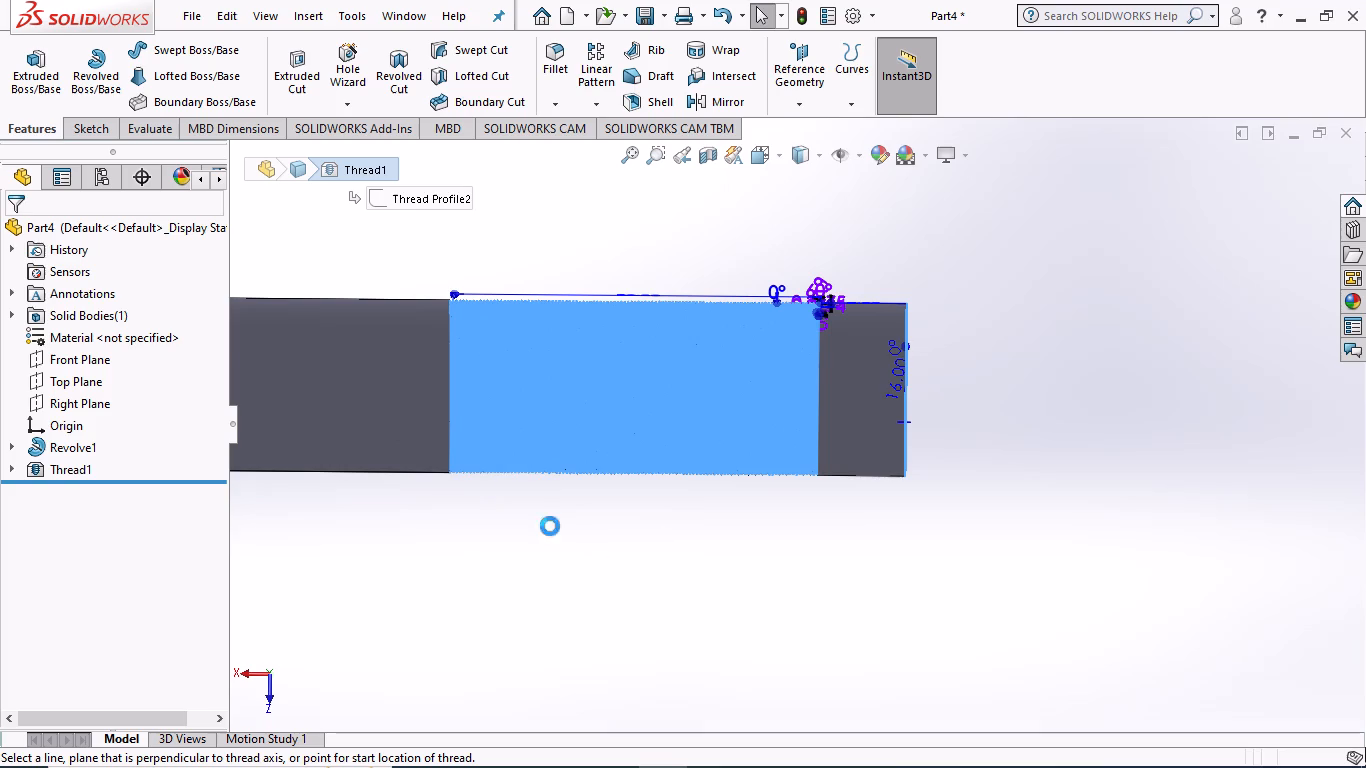
pyautogui.scroll(1, 553, 541)
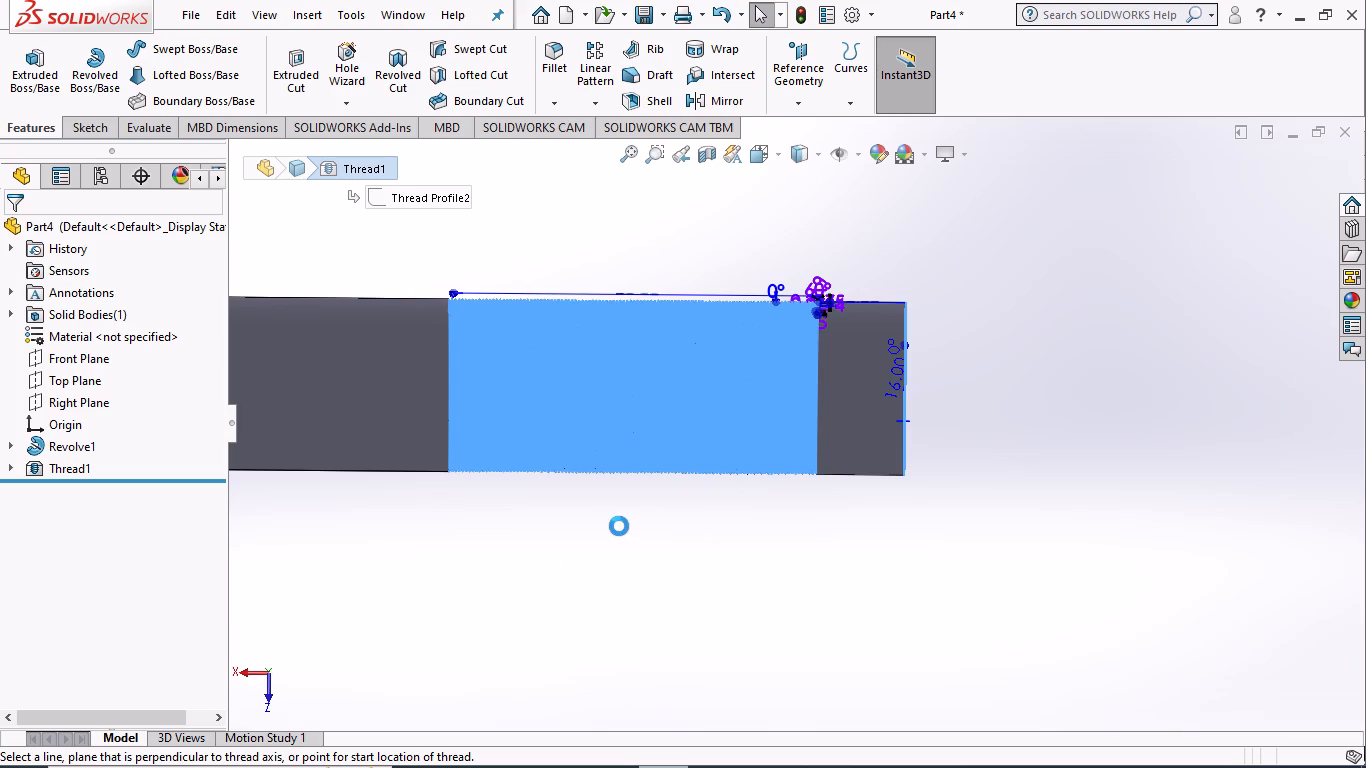
pyautogui.scroll(-5, 628, 509)
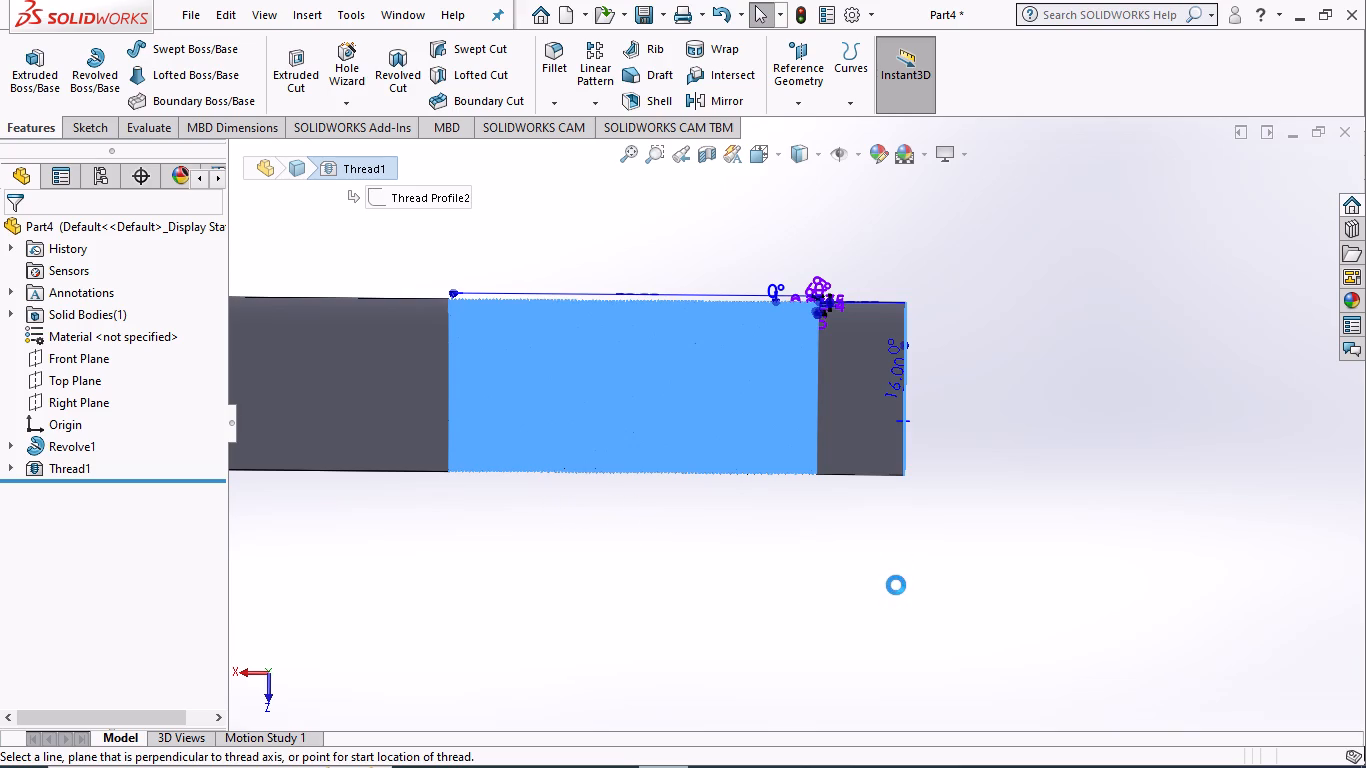
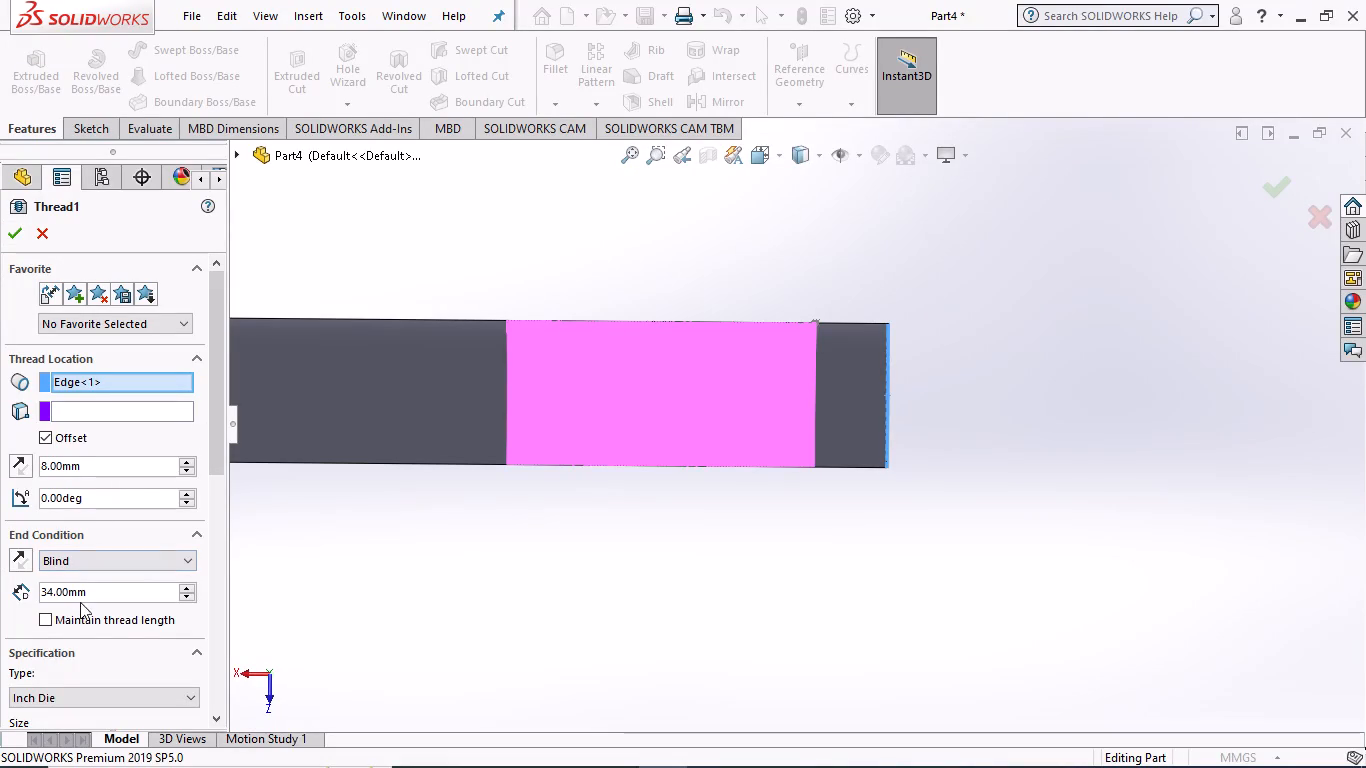
# Change the thread's end condition to Revolutions.
pyautogui.click(186, 556)
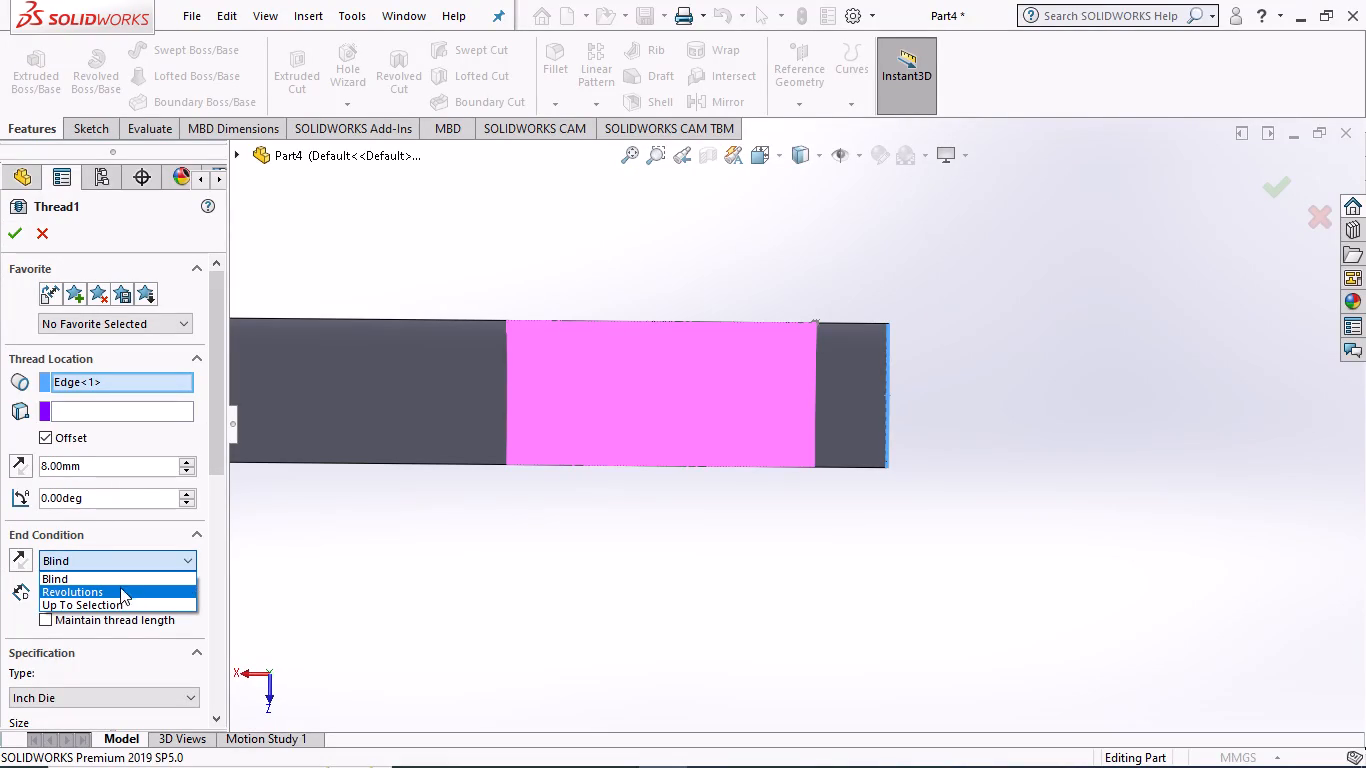
pyautogui.click(115, 589)
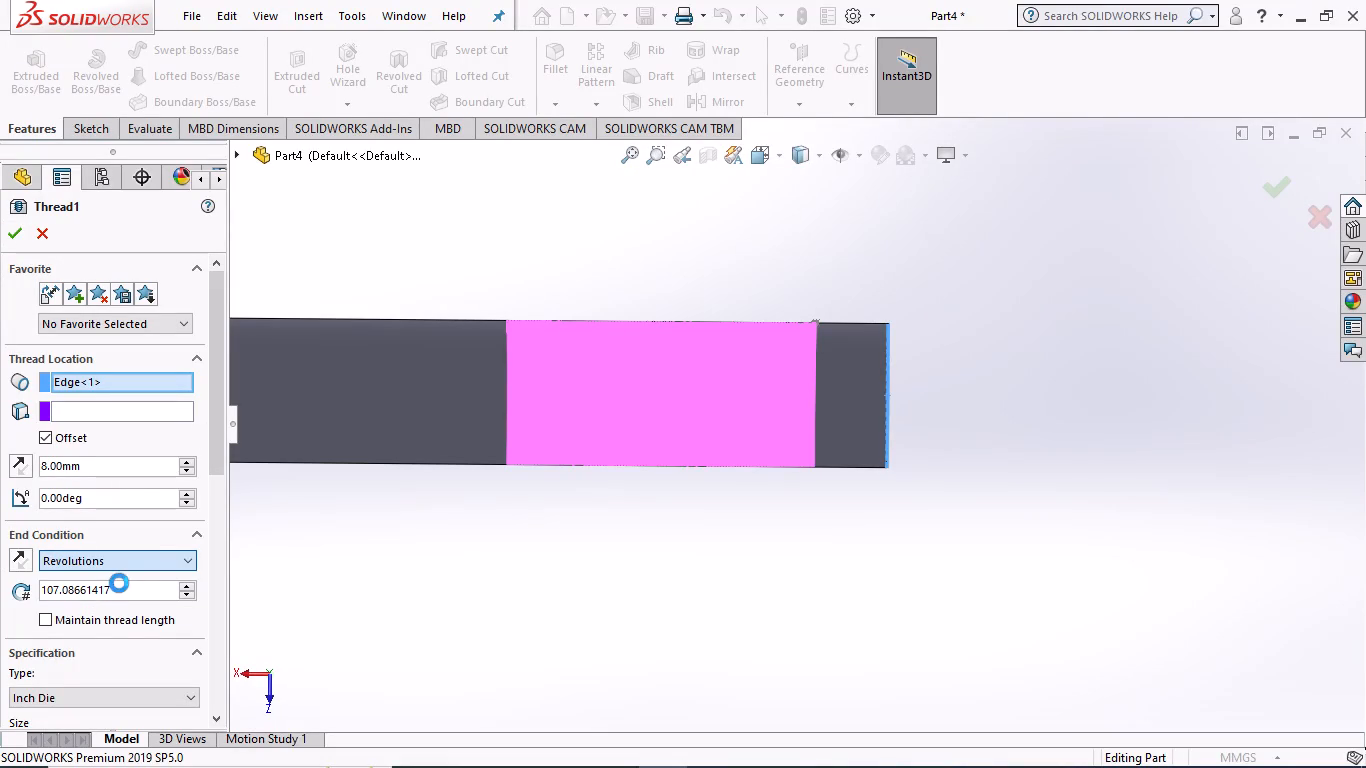
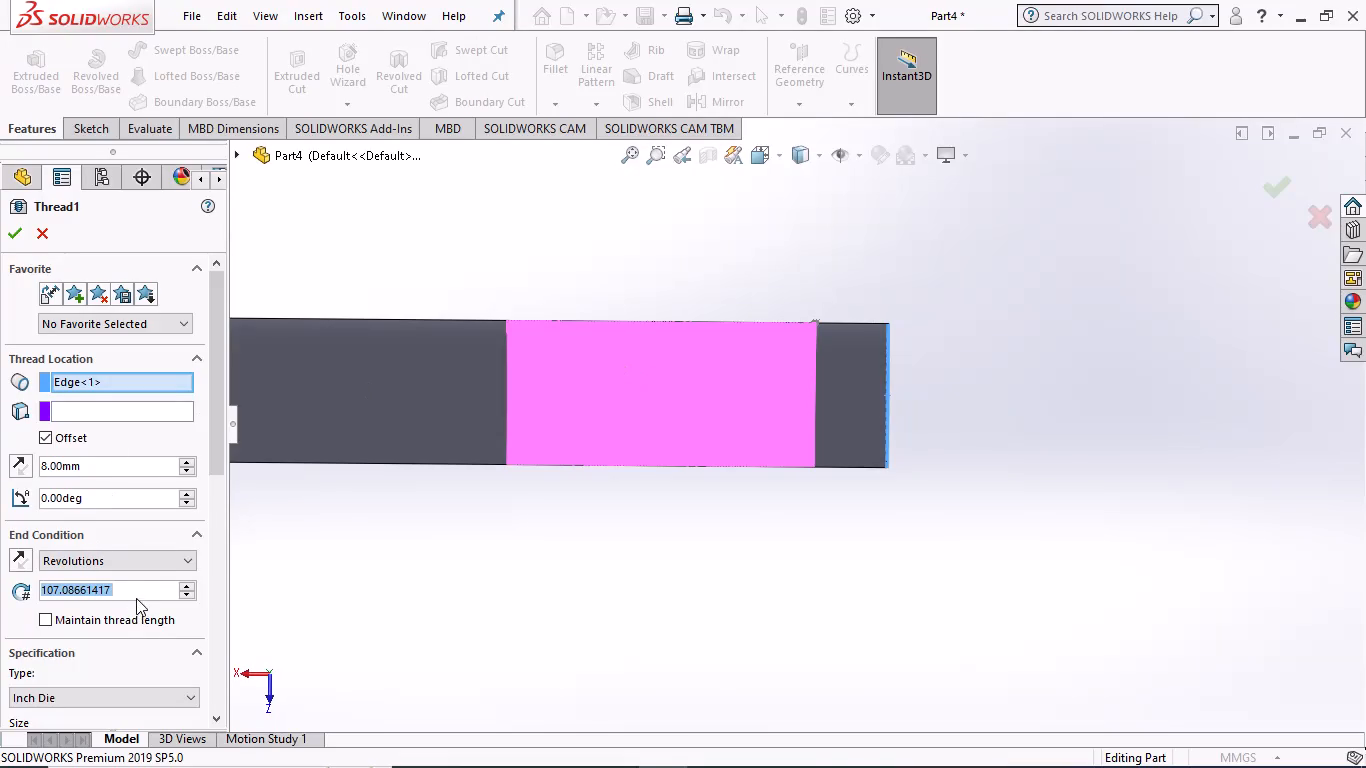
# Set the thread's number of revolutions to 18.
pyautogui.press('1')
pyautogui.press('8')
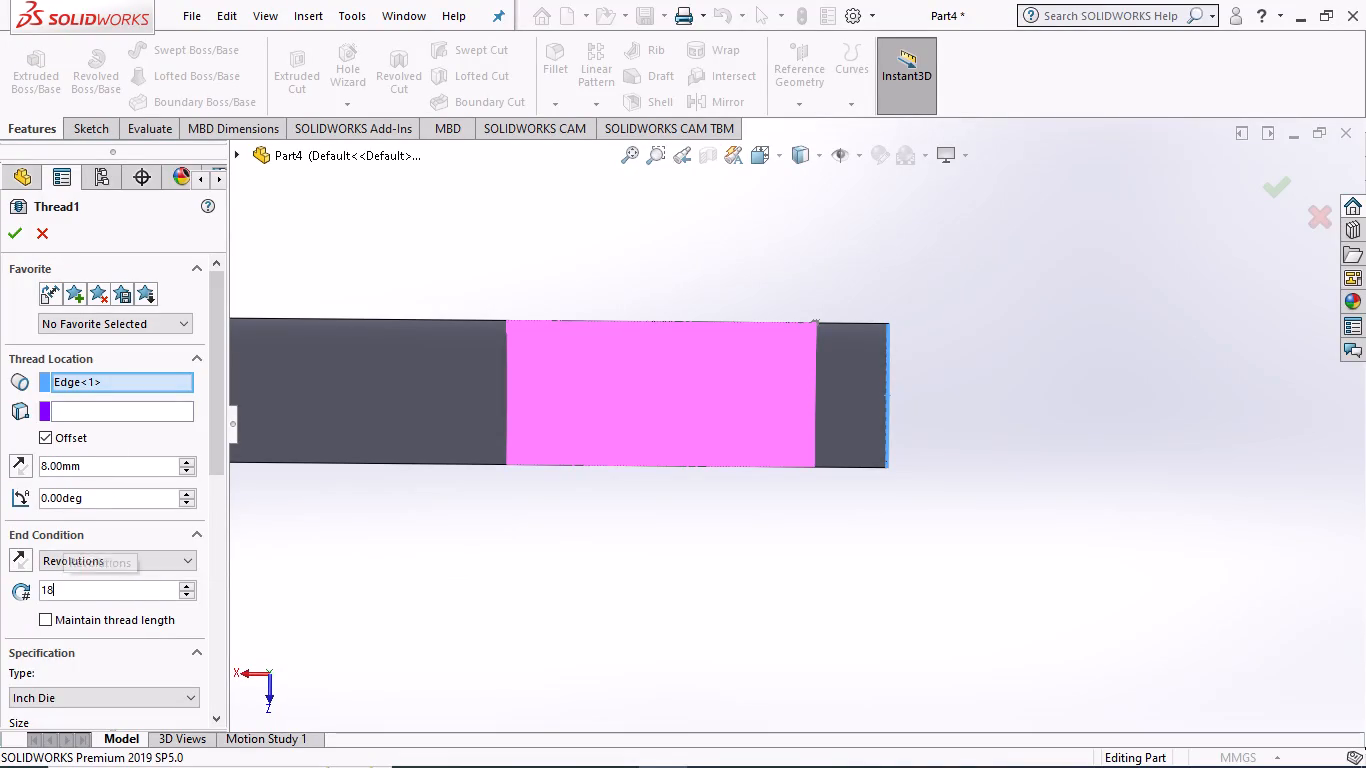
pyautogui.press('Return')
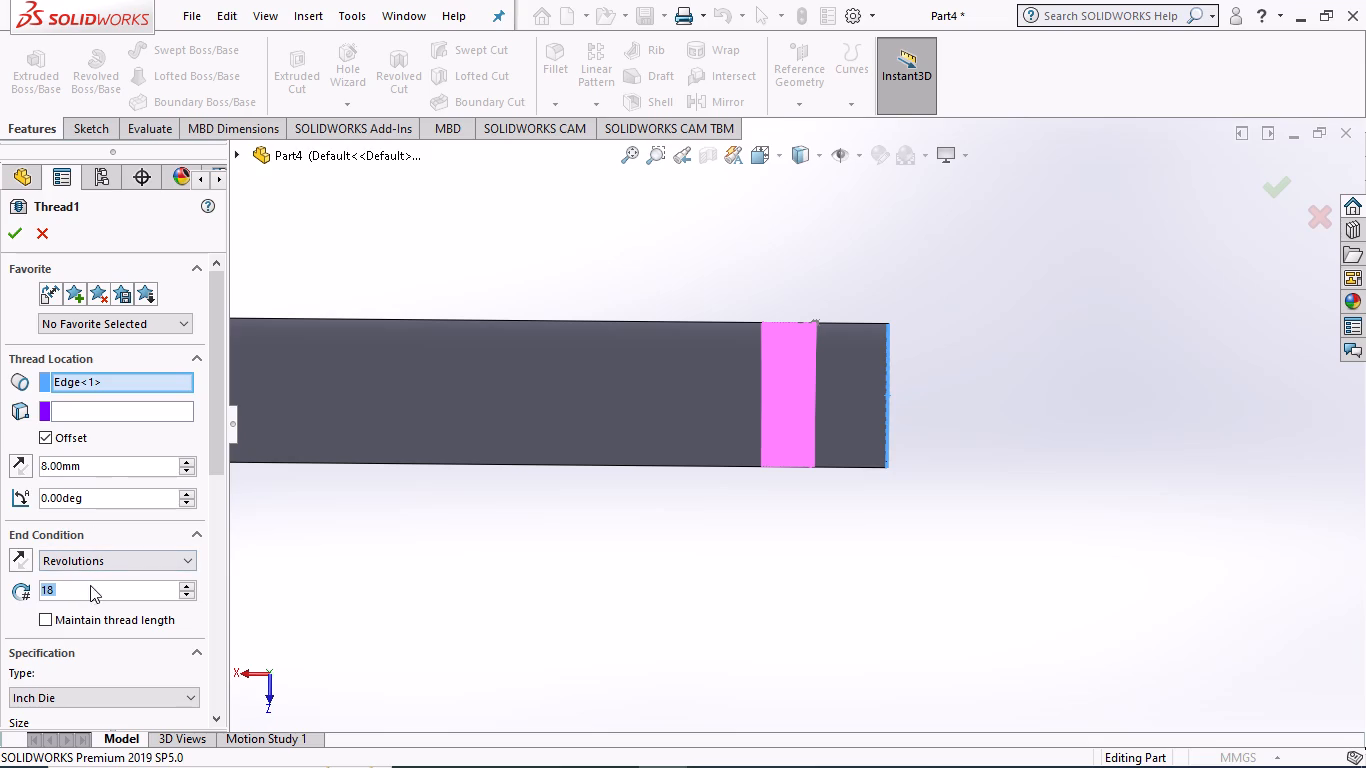
# Change the thread's end condition to Blind with a depth of 34 mm.
pyautogui.click(190, 557)
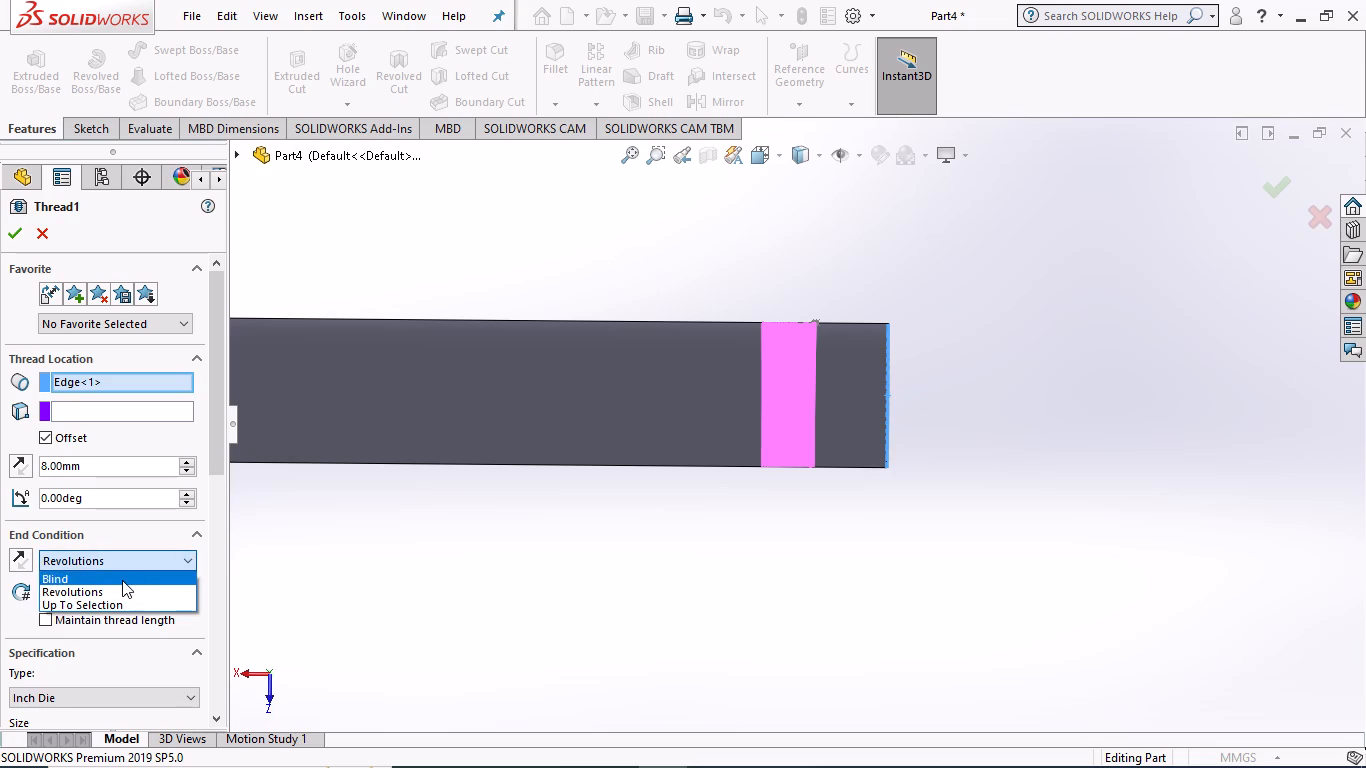
pyautogui.click(122, 580)
pyautogui.doubleClick(97, 586)
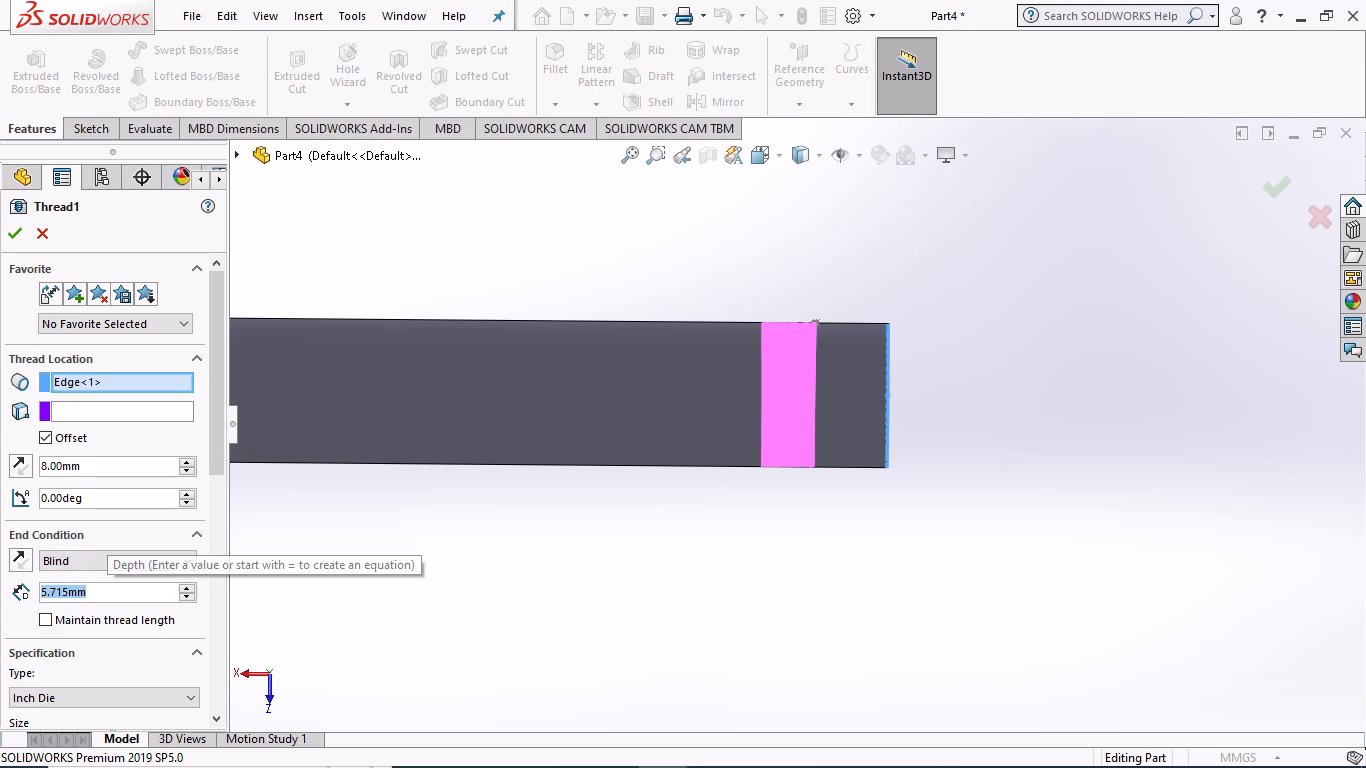
pyautogui.write('36')
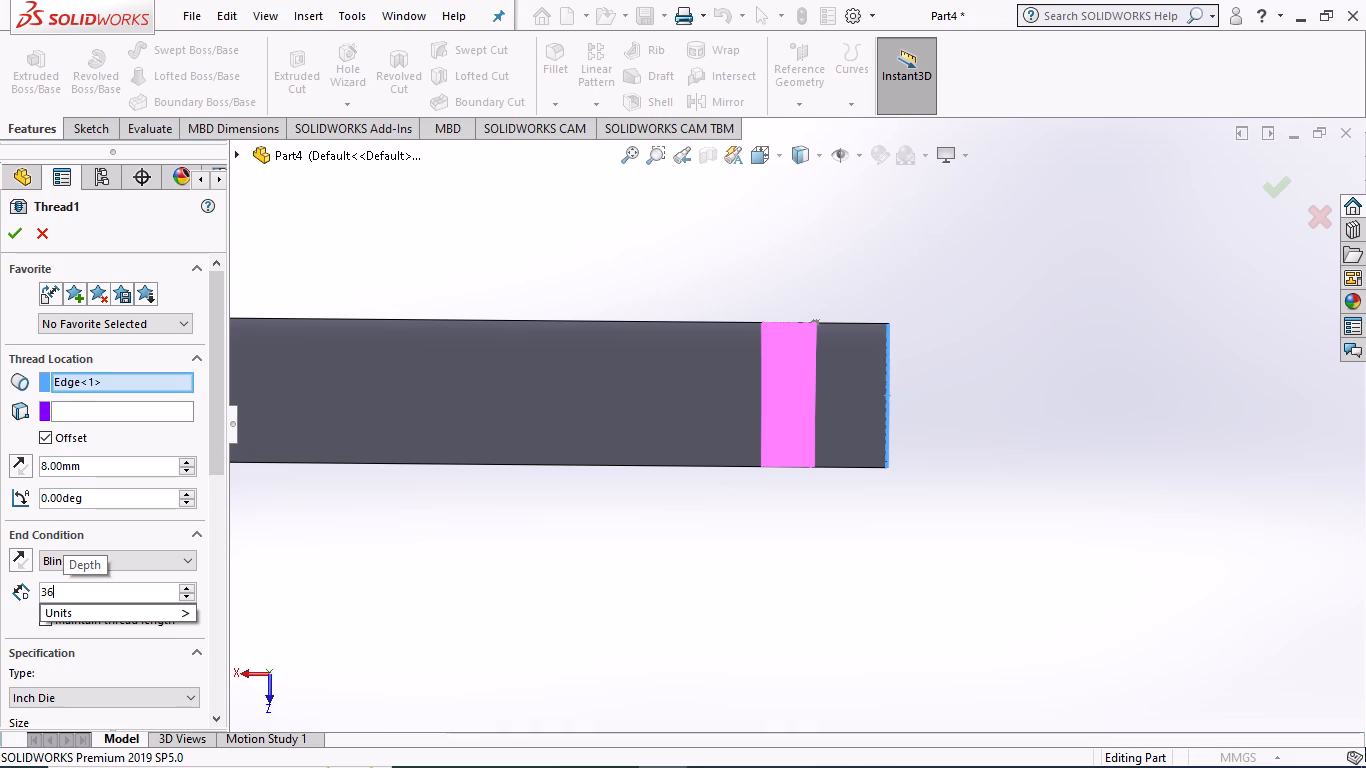
pyautogui.press('BackSpace')
pyautogui.press('4')
pyautogui.press('Return')
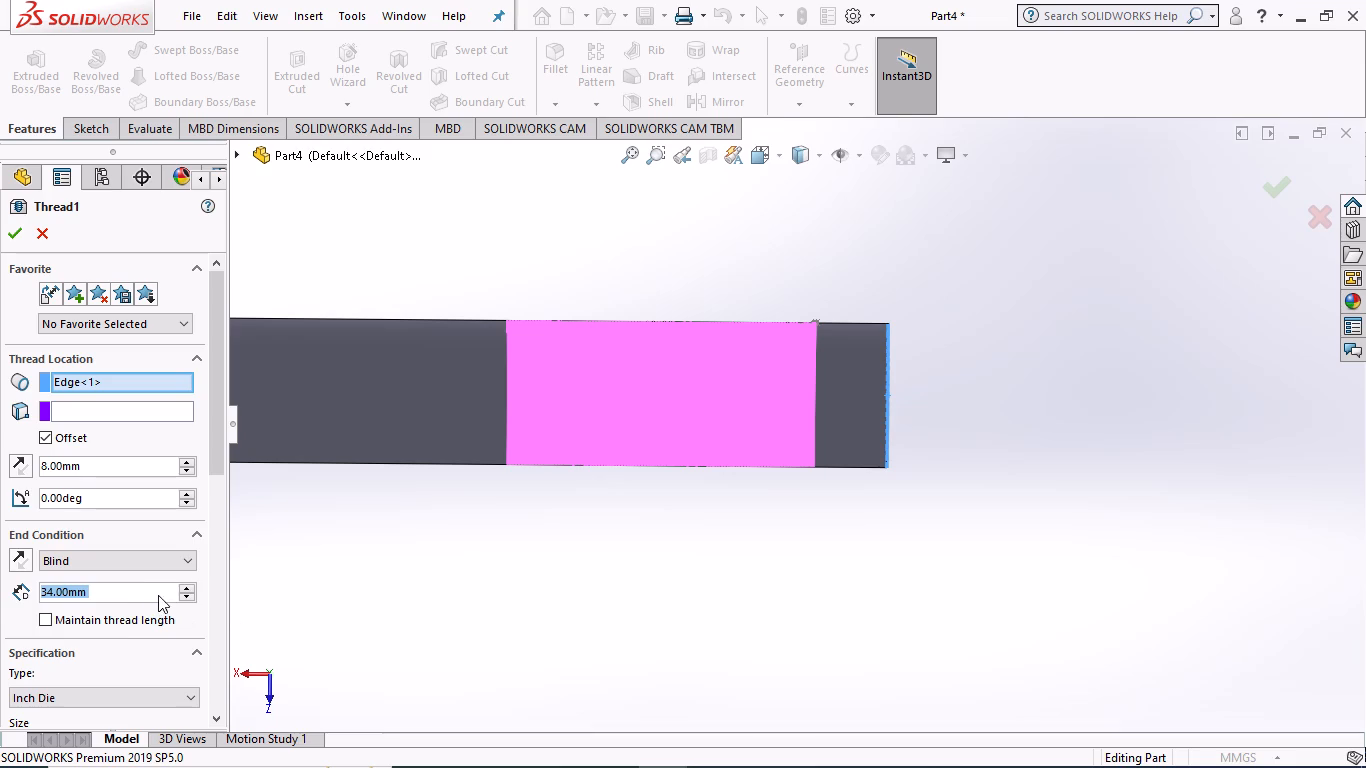
# Specify the thread as Metric Die, size M16x2.0, and complete the thread feature.
pyautogui.scroll(-1, 212, 649)
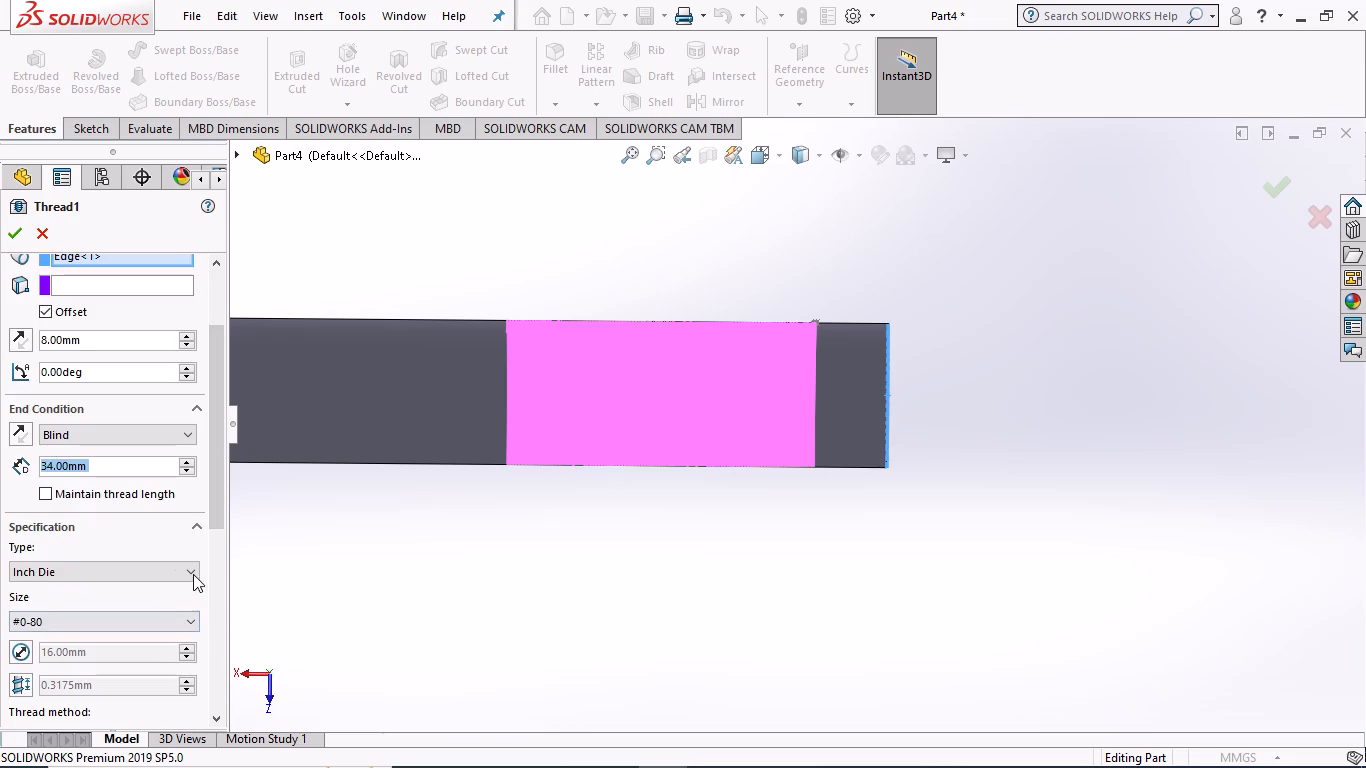
pyautogui.click(187, 571)
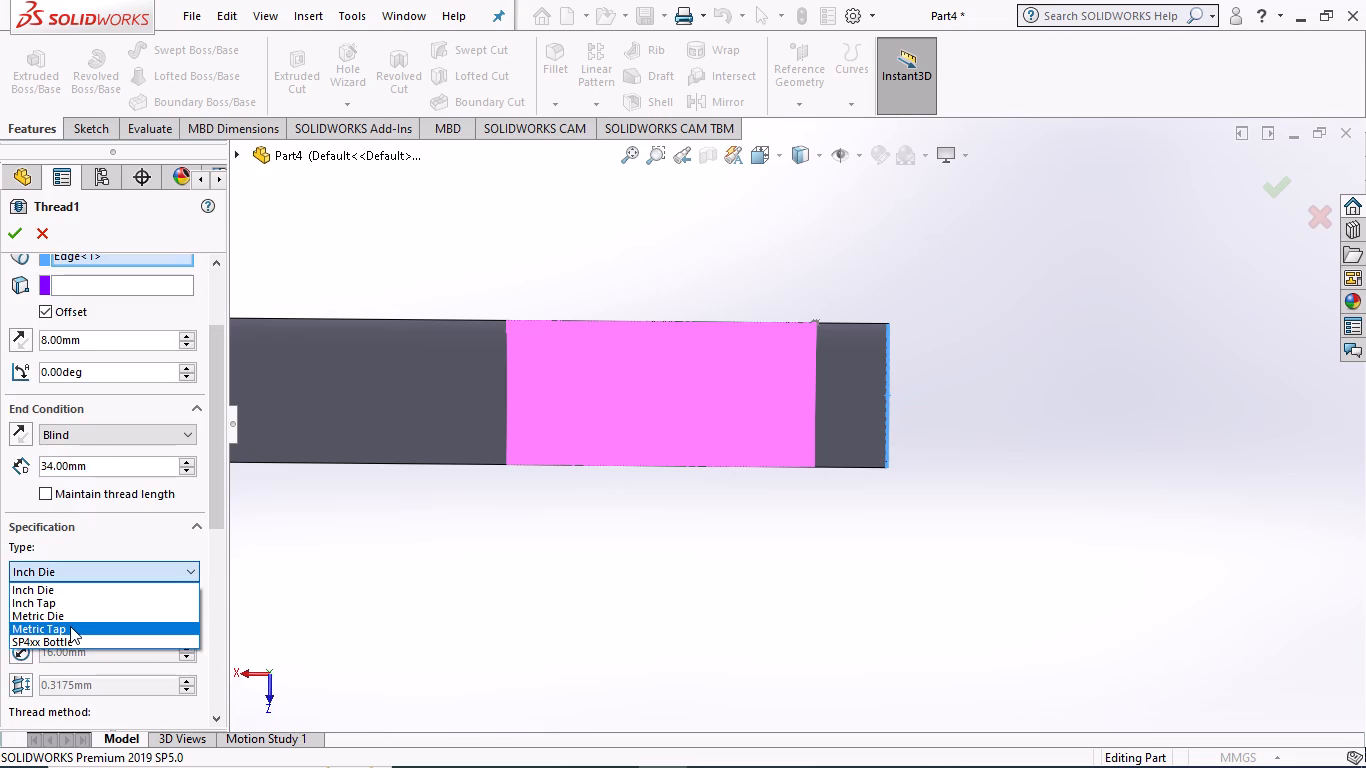
pyautogui.click(70, 618)
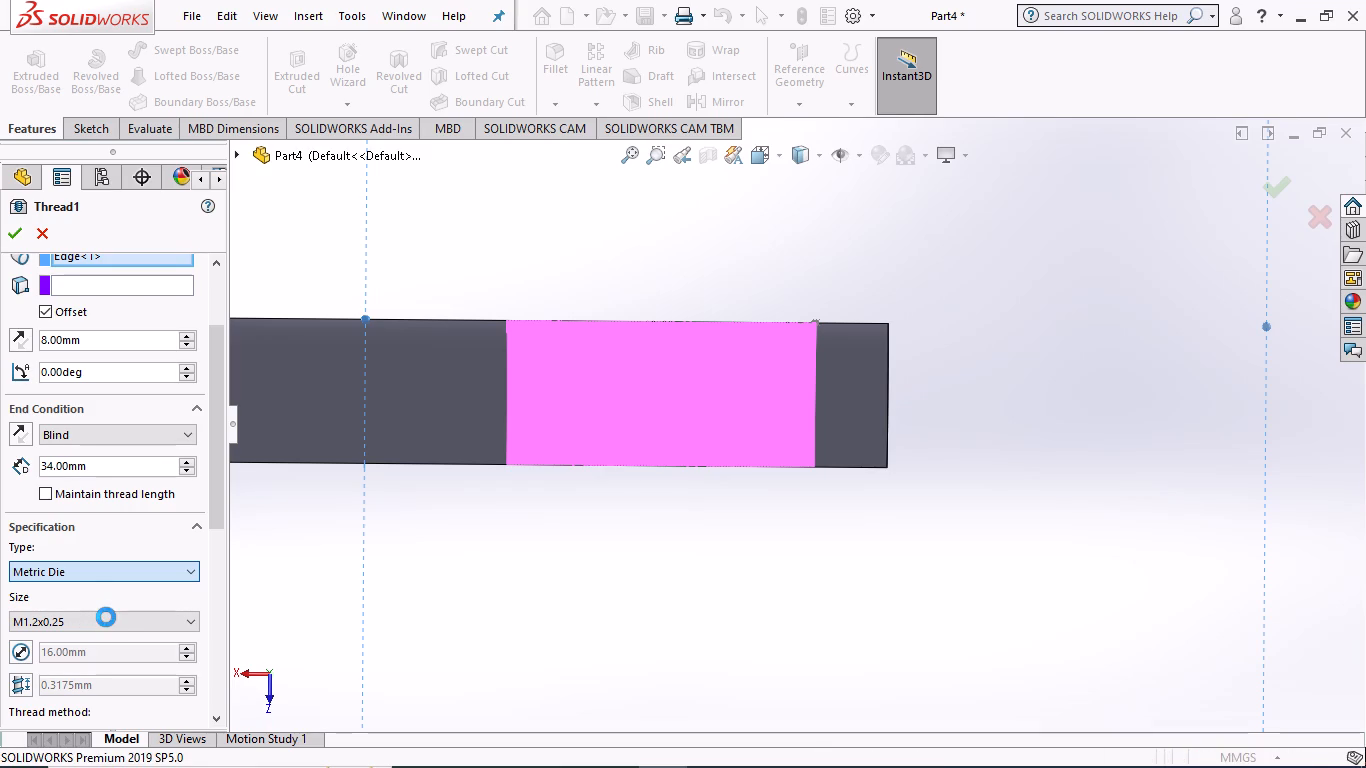
pyautogui.click(188, 622)
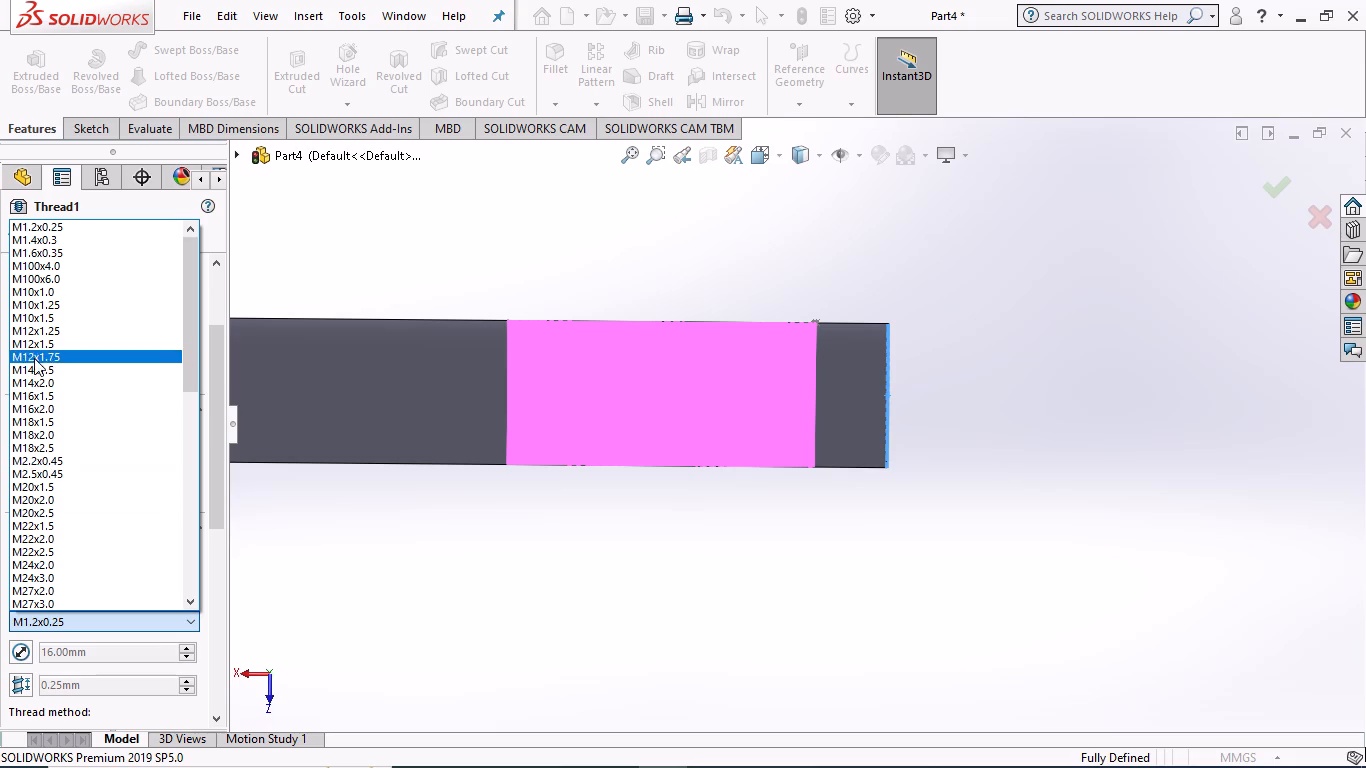
pyautogui.click(50, 406)
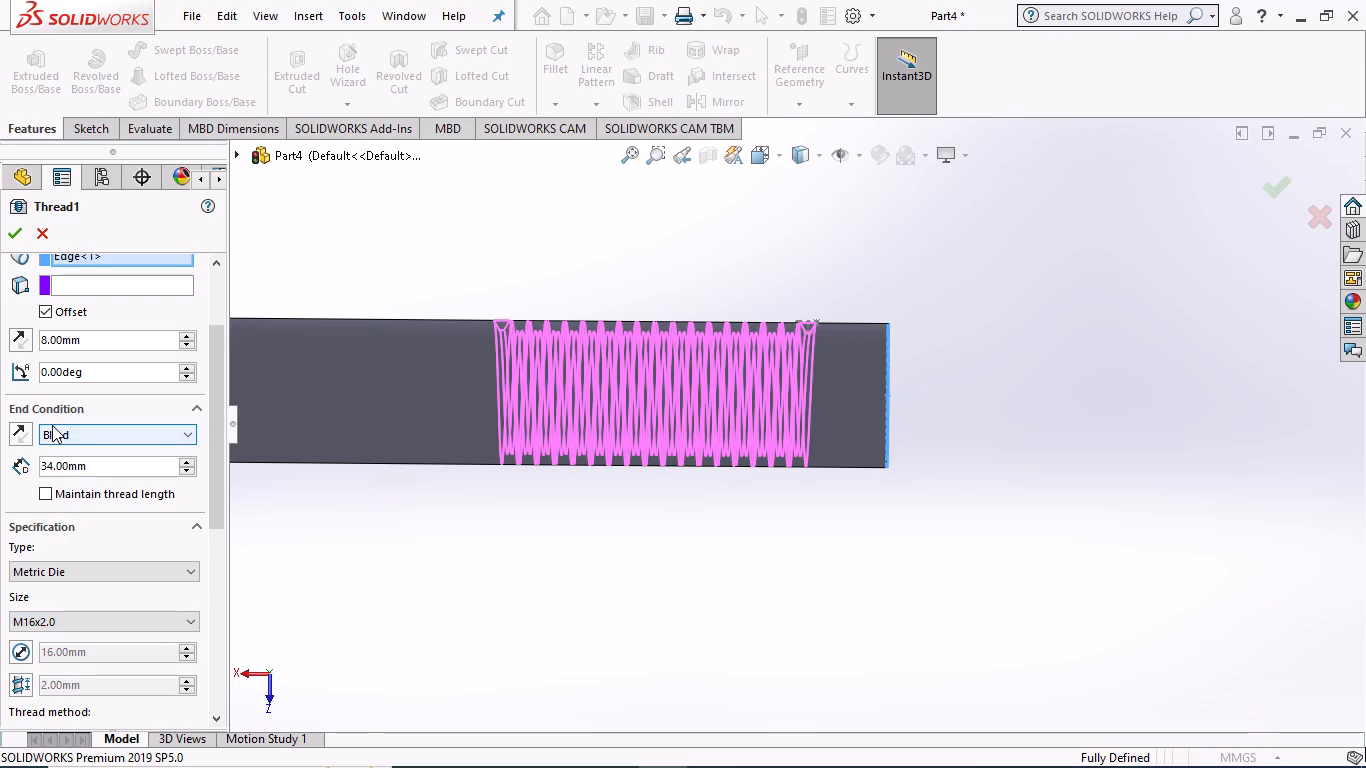
pyautogui.scroll(-4, 590, 386)
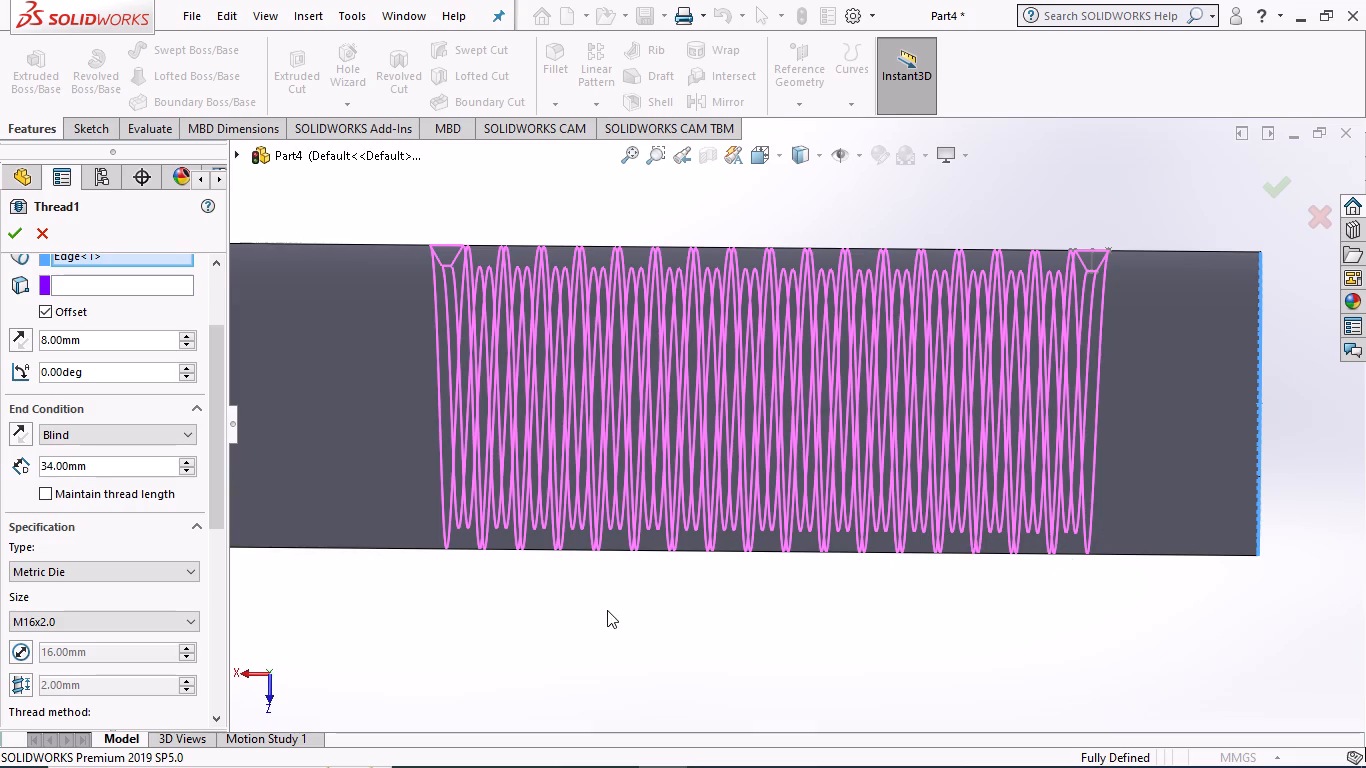
pyautogui.scroll(2, 604, 599)
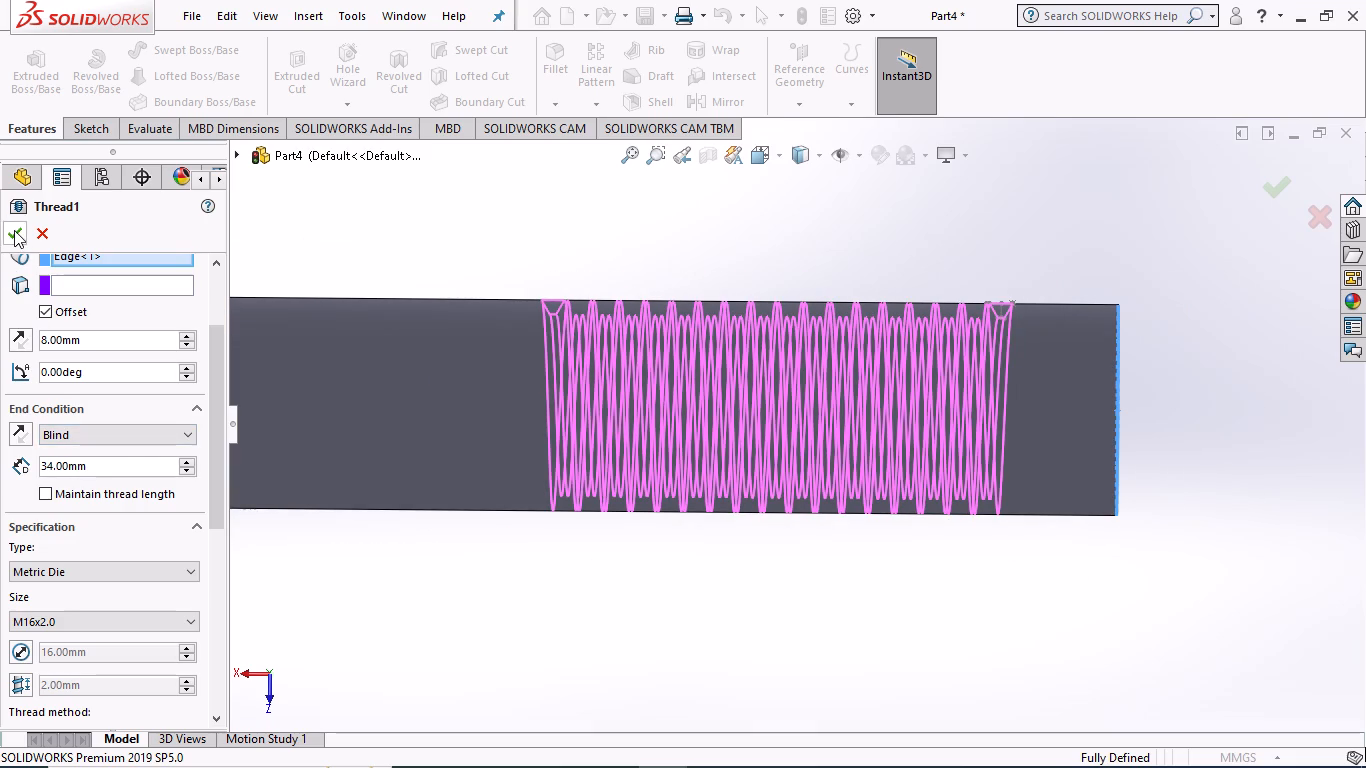
pyautogui.click(14, 230)
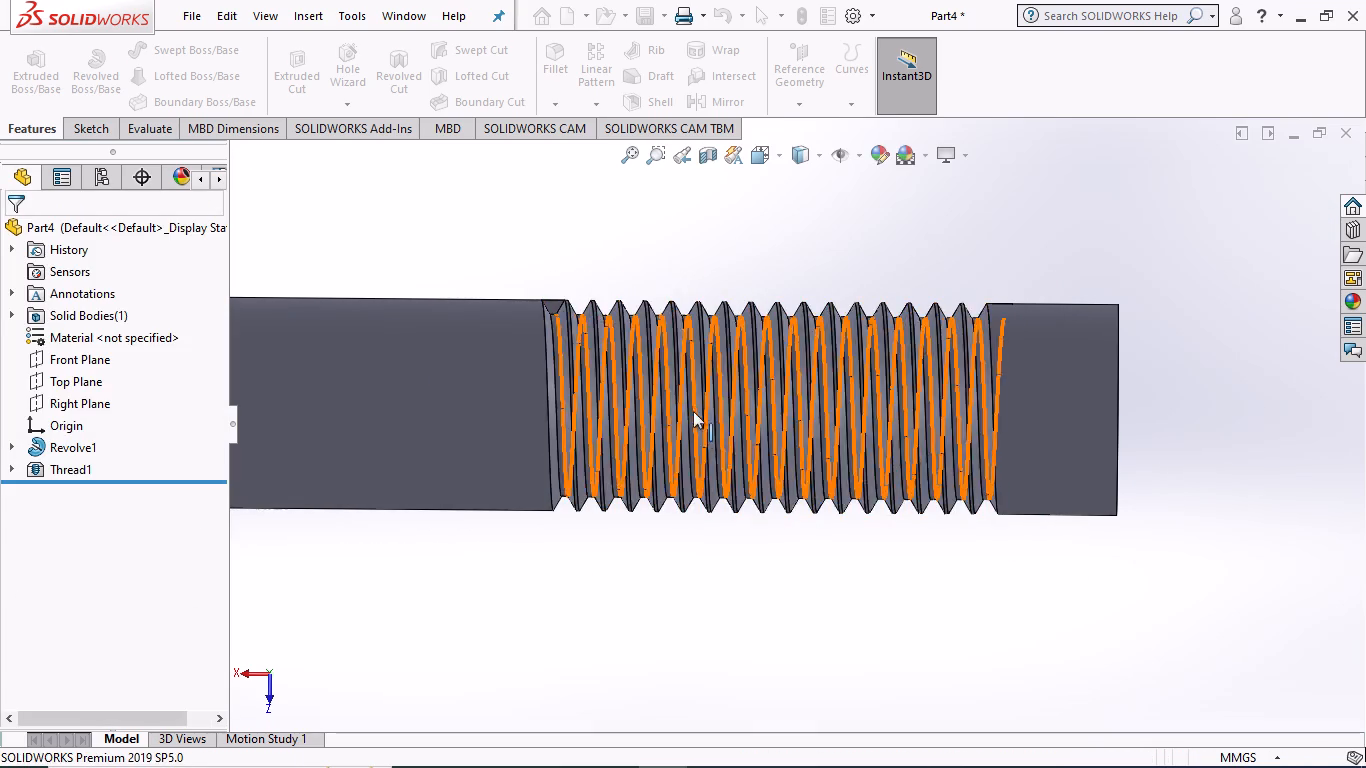
# Start a sketch on the flat end face of the shaft next to the thread.
pyautogui.scroll(2, 773, 557)
pyautogui.moveTo(933, 512); pyautogui.dragTo(850, 538, button='middle')
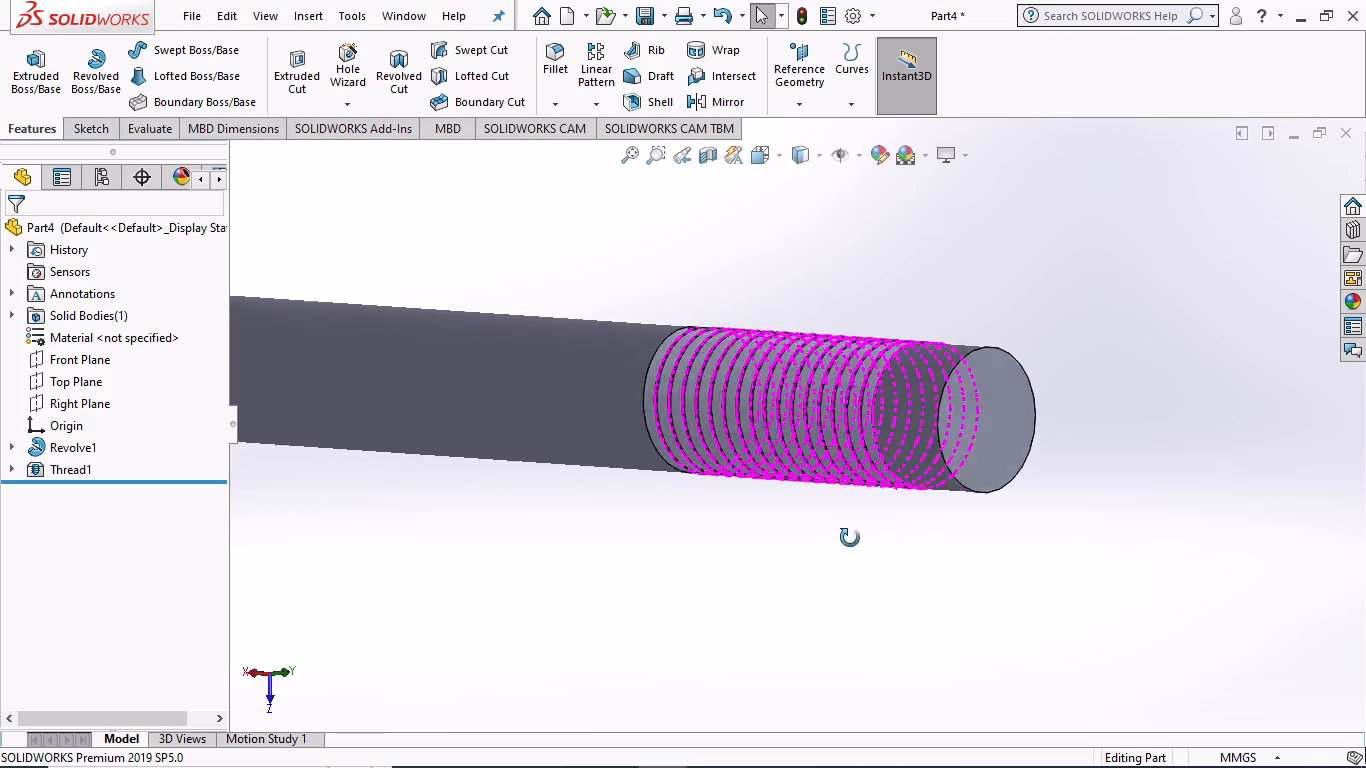
pyautogui.moveTo(850, 538); pyautogui.dragTo(927, 497, button='middle')
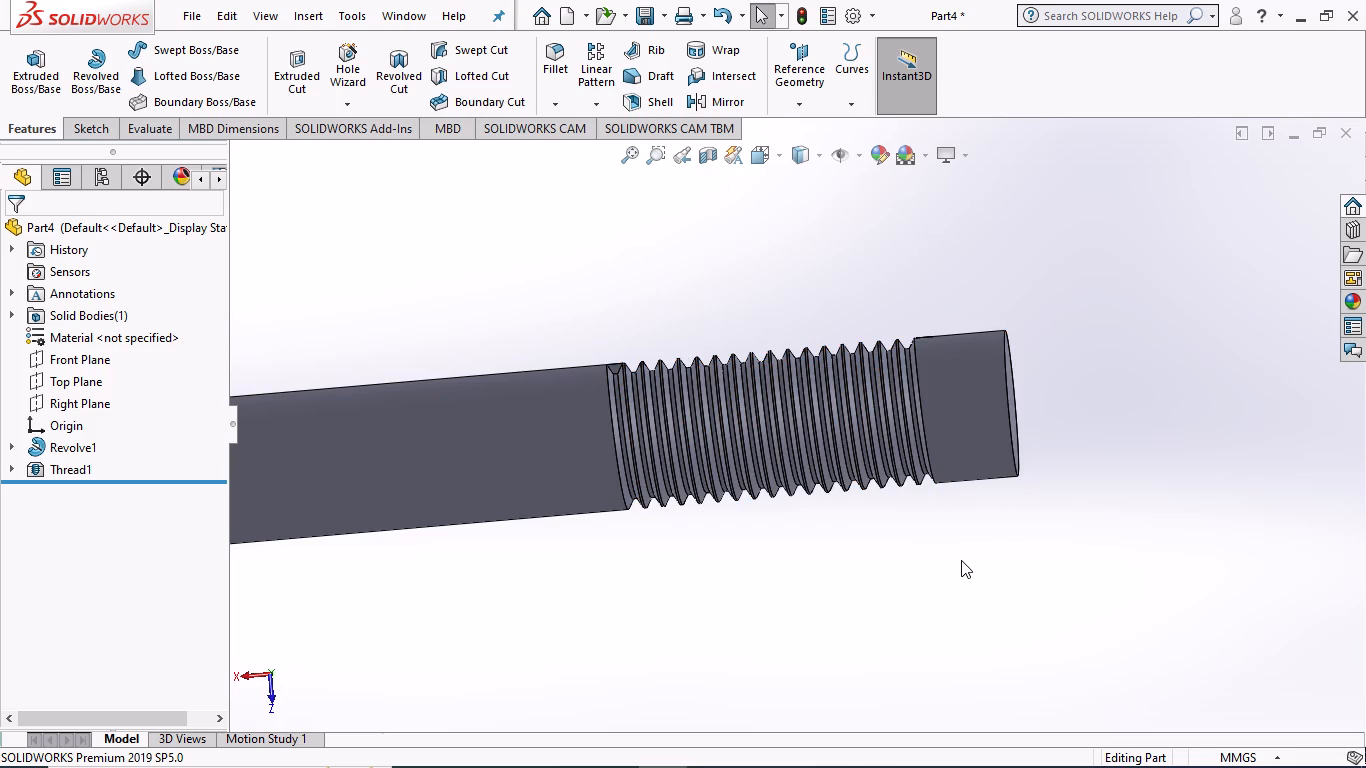
pyautogui.moveTo(1008, 539); pyautogui.dragTo(858, 608, button='middle')
pyautogui.click(905, 406)
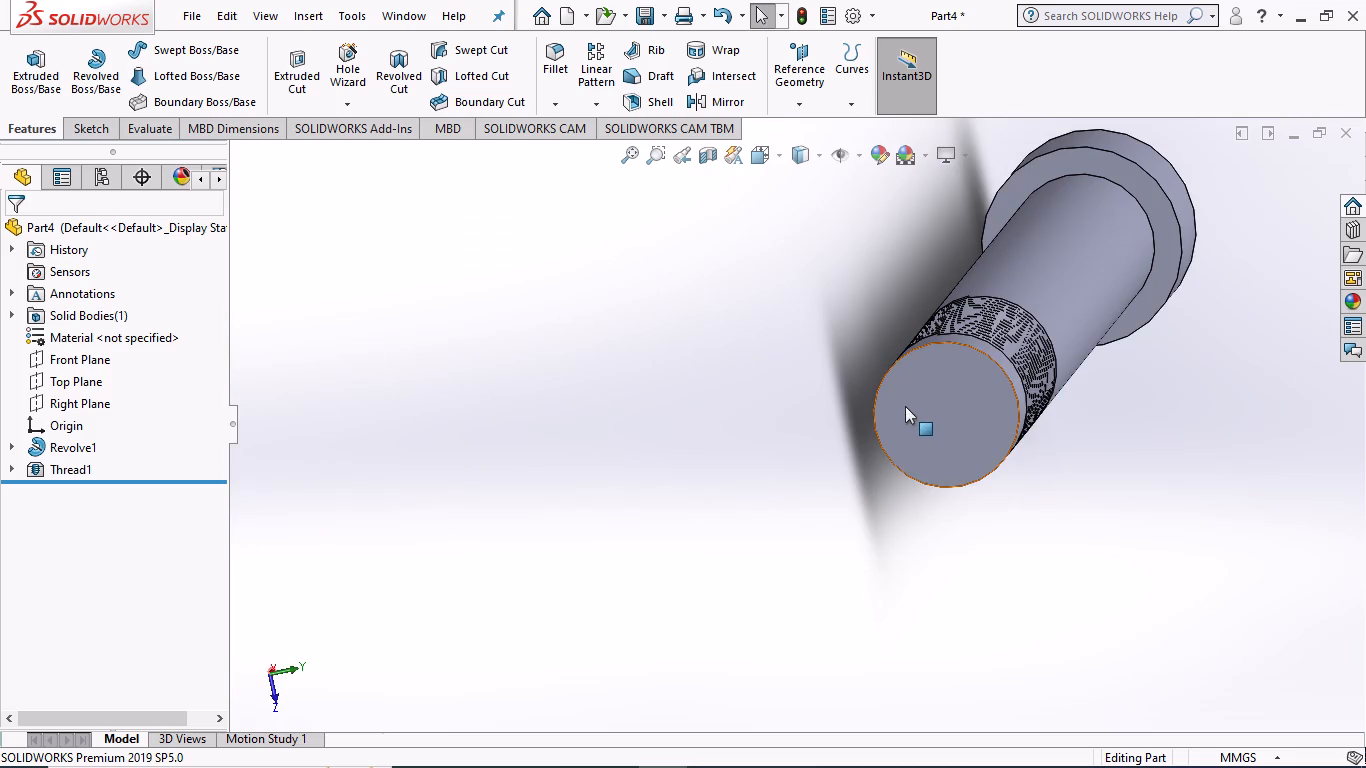
pyautogui.click(998, 347)
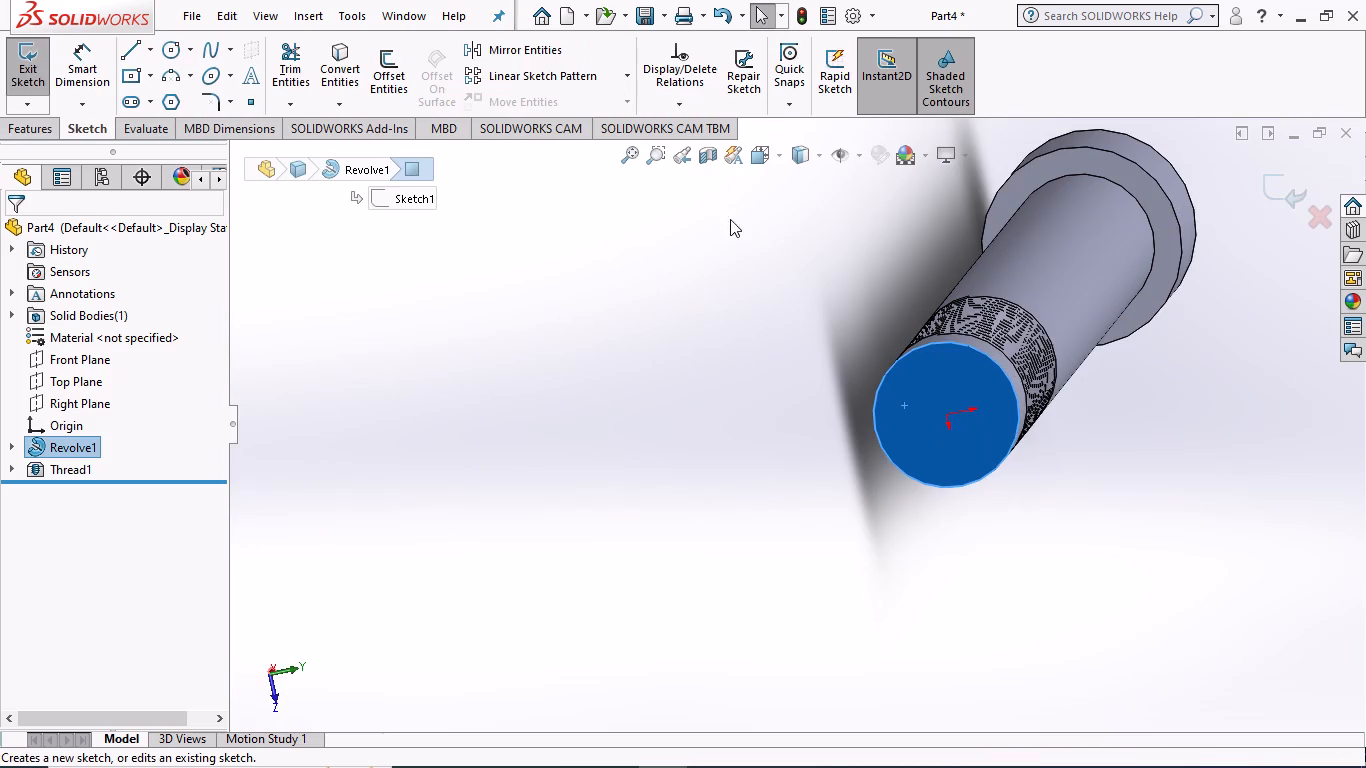
# Sketch a circle centred on the origin of the shaft's end face, with a radius of about 6.9 mm.
pyautogui.click(767, 154)
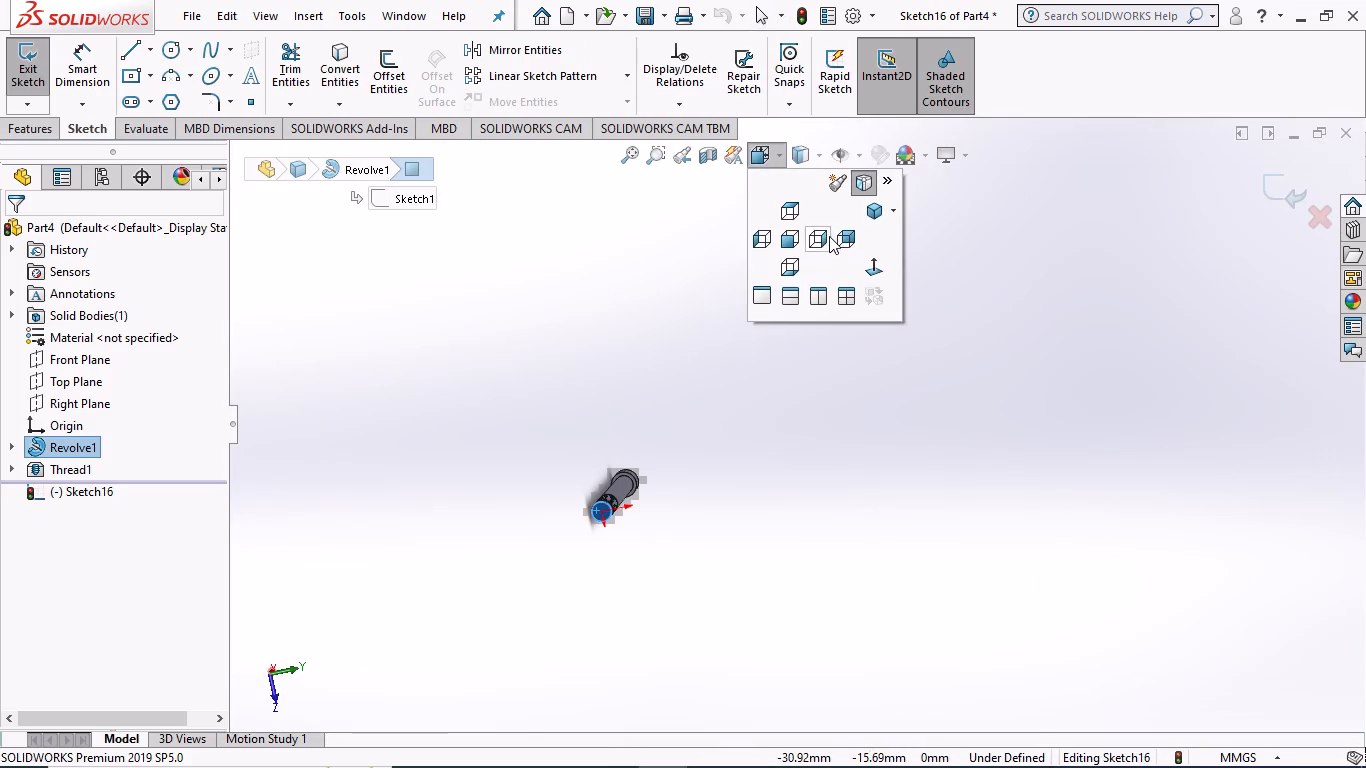
pyautogui.click(825, 236)
pyautogui.click(754, 155)
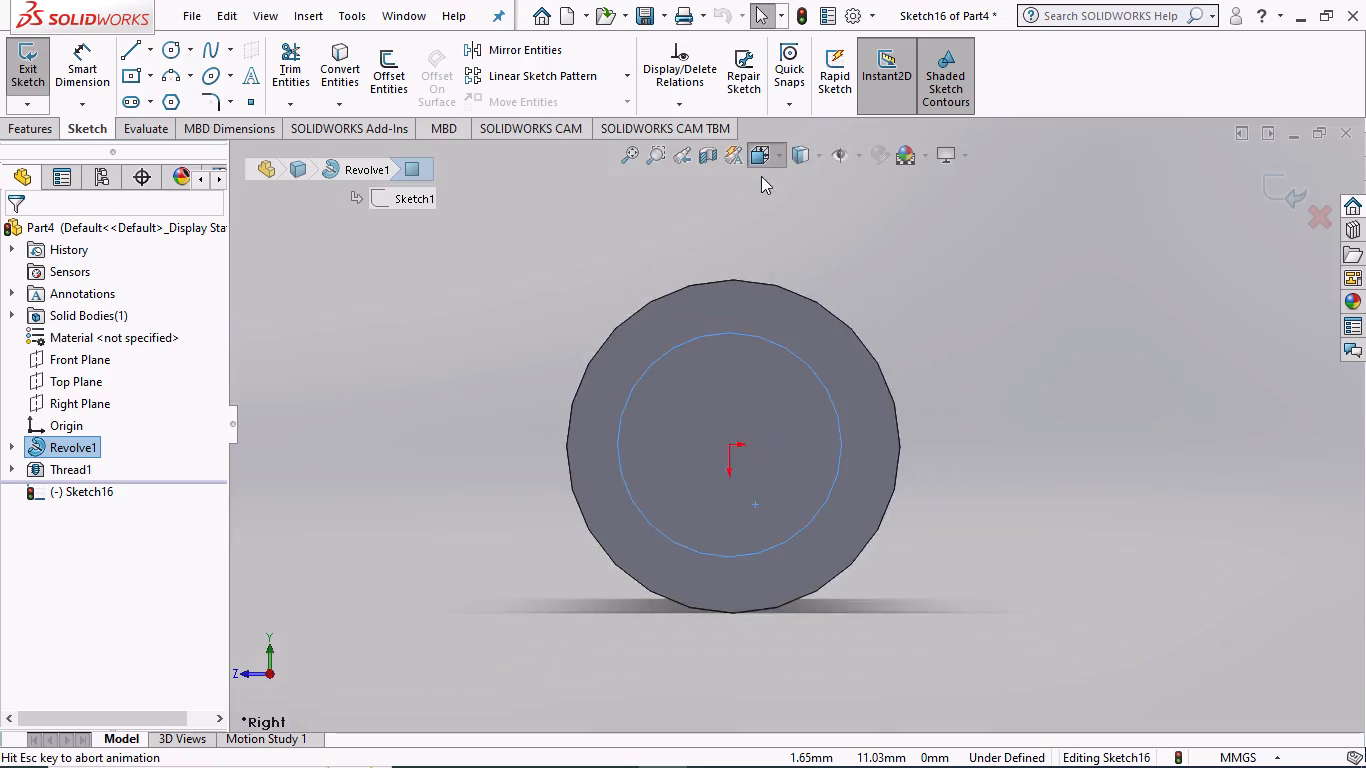
pyautogui.click(762, 234)
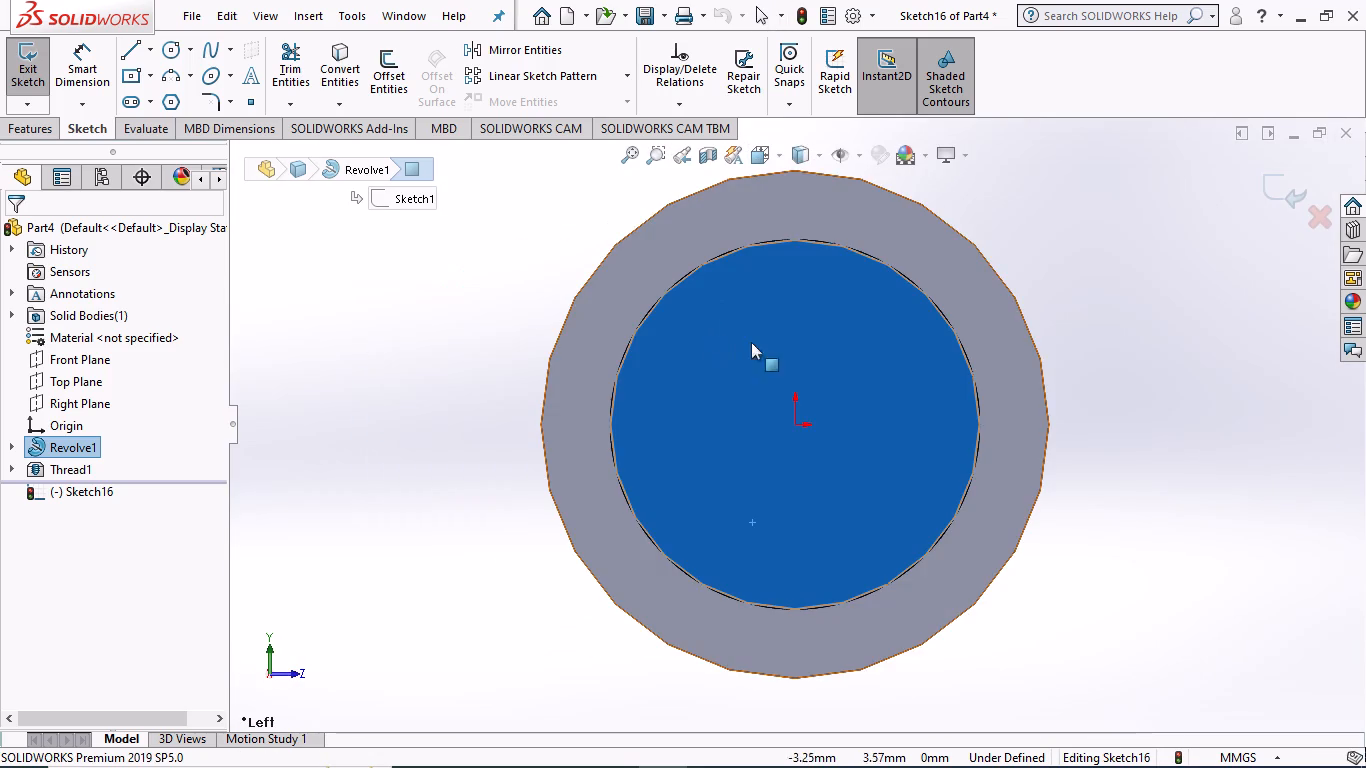
pyautogui.scroll(-2, 768, 343)
pyautogui.scroll(2, 784, 366)
pyautogui.scroll(1, 638, 403)
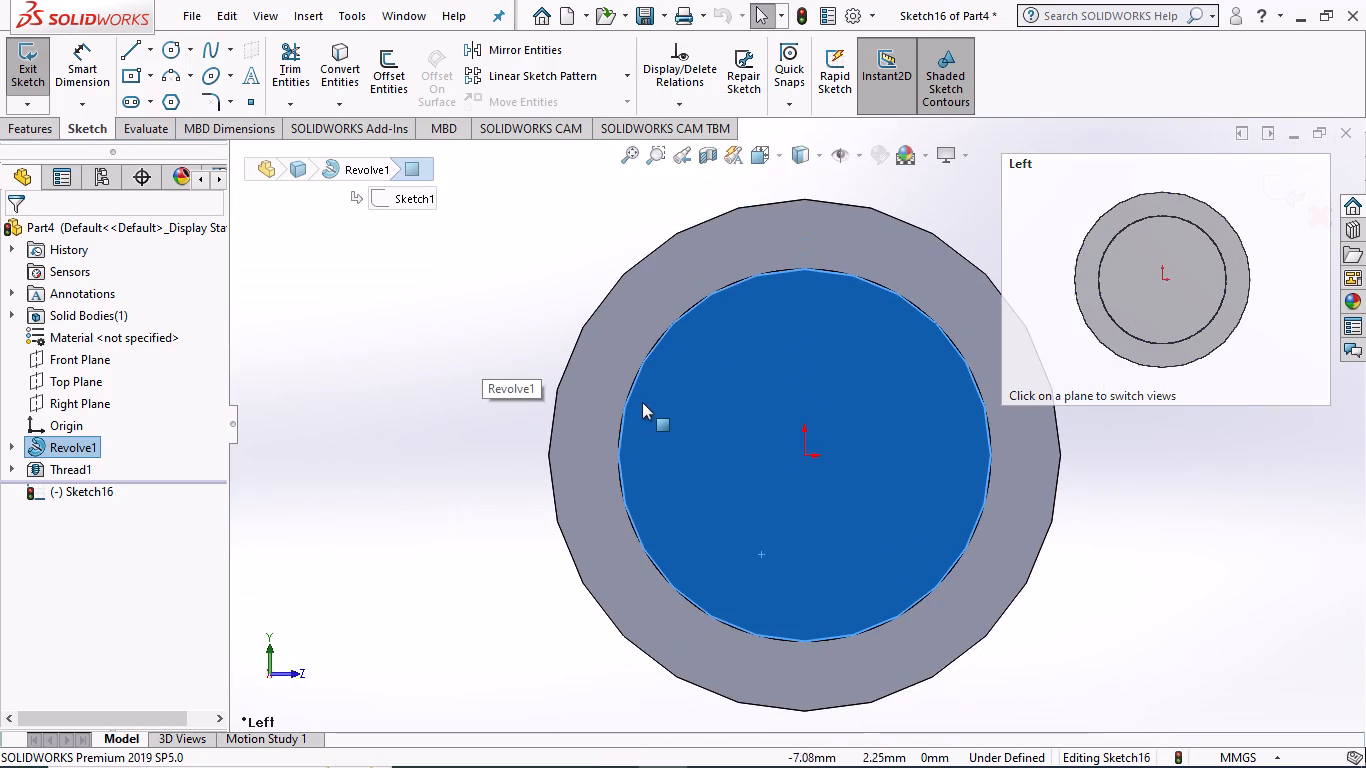
pyautogui.click(169, 43)
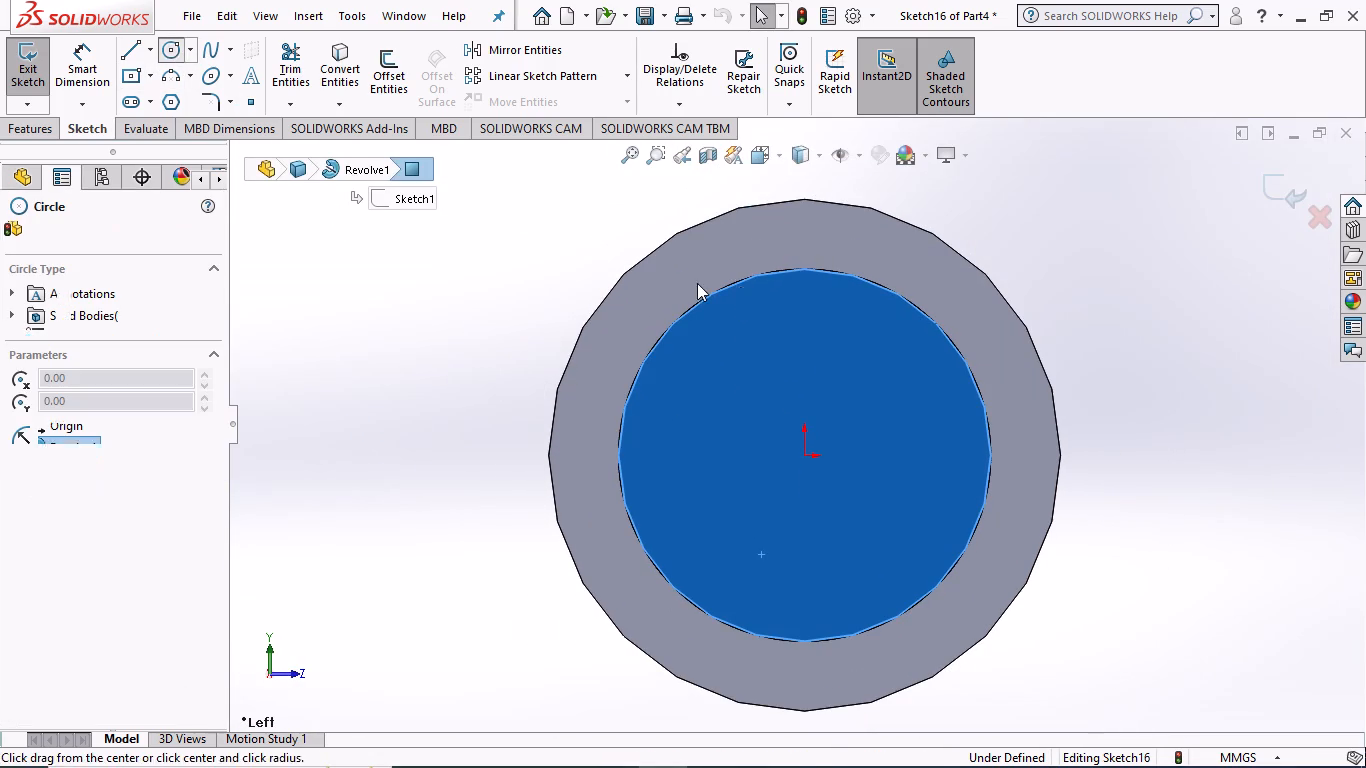
pyautogui.click(803, 457)
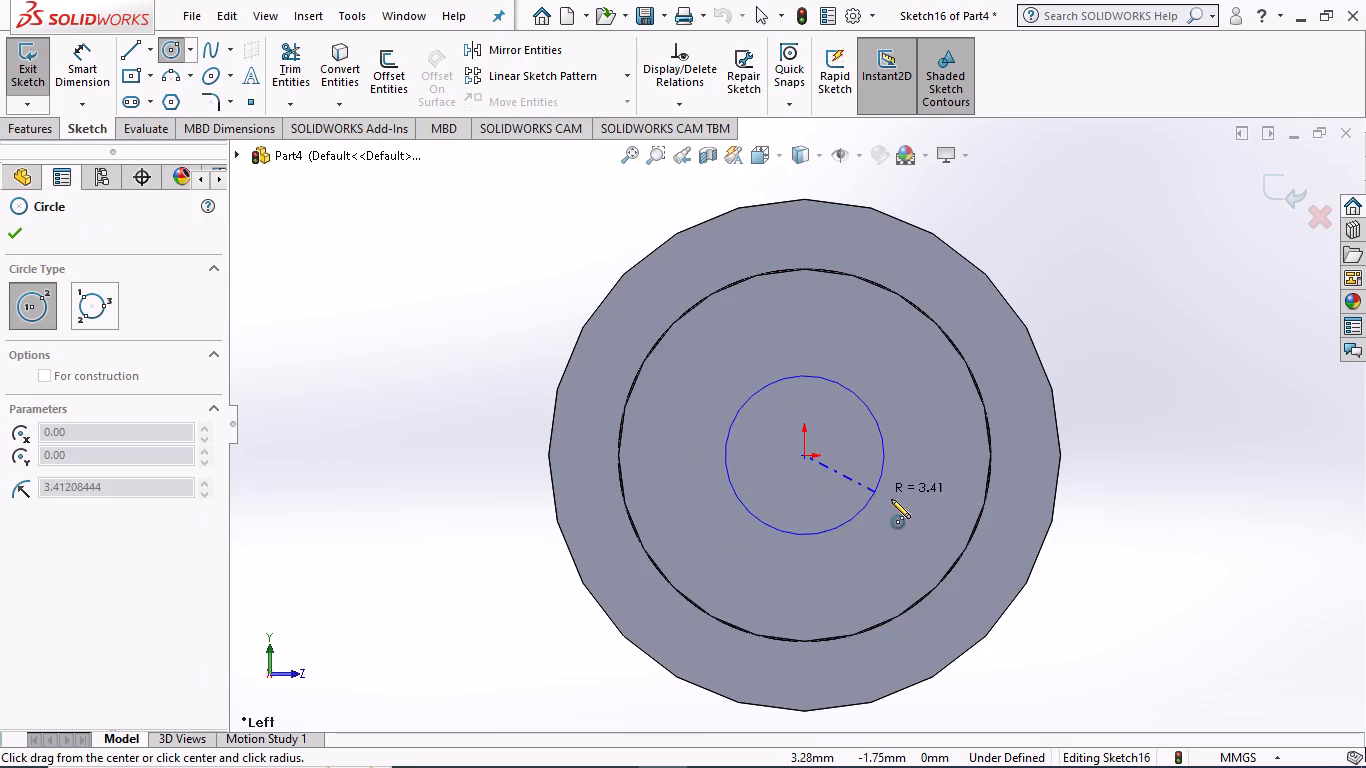
pyautogui.click(959, 502)
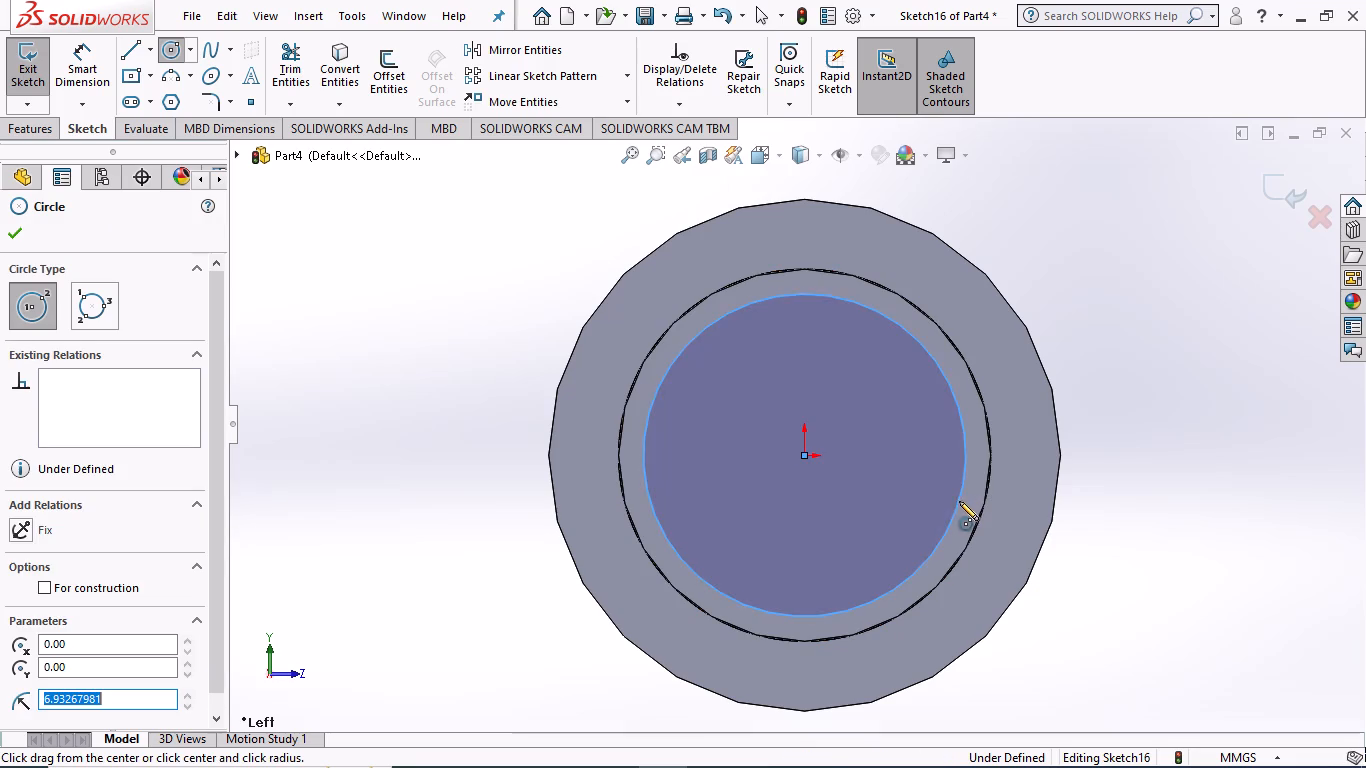
# Dimension the circle's diameter as 14 mm.
pyautogui.click(92, 63)
pyautogui.click(897, 323)
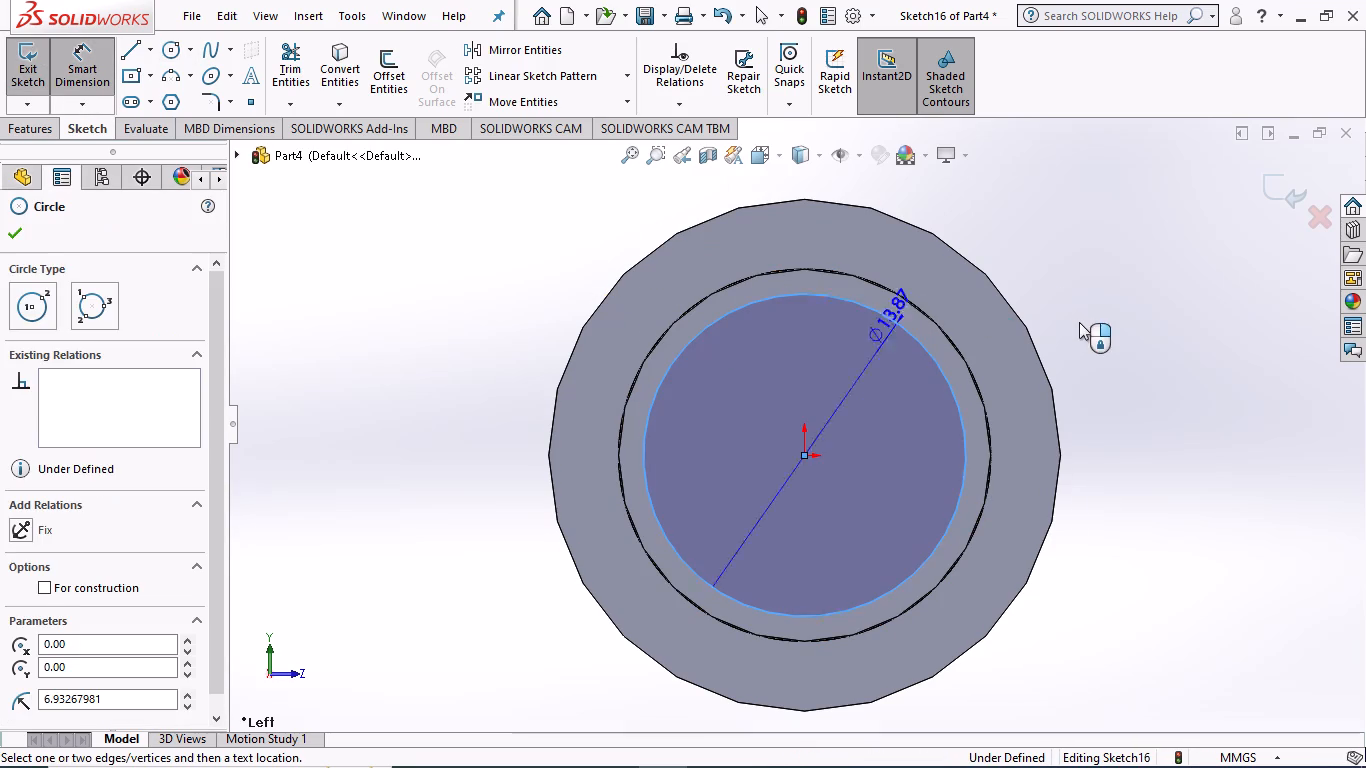
pyautogui.click(1072, 272)
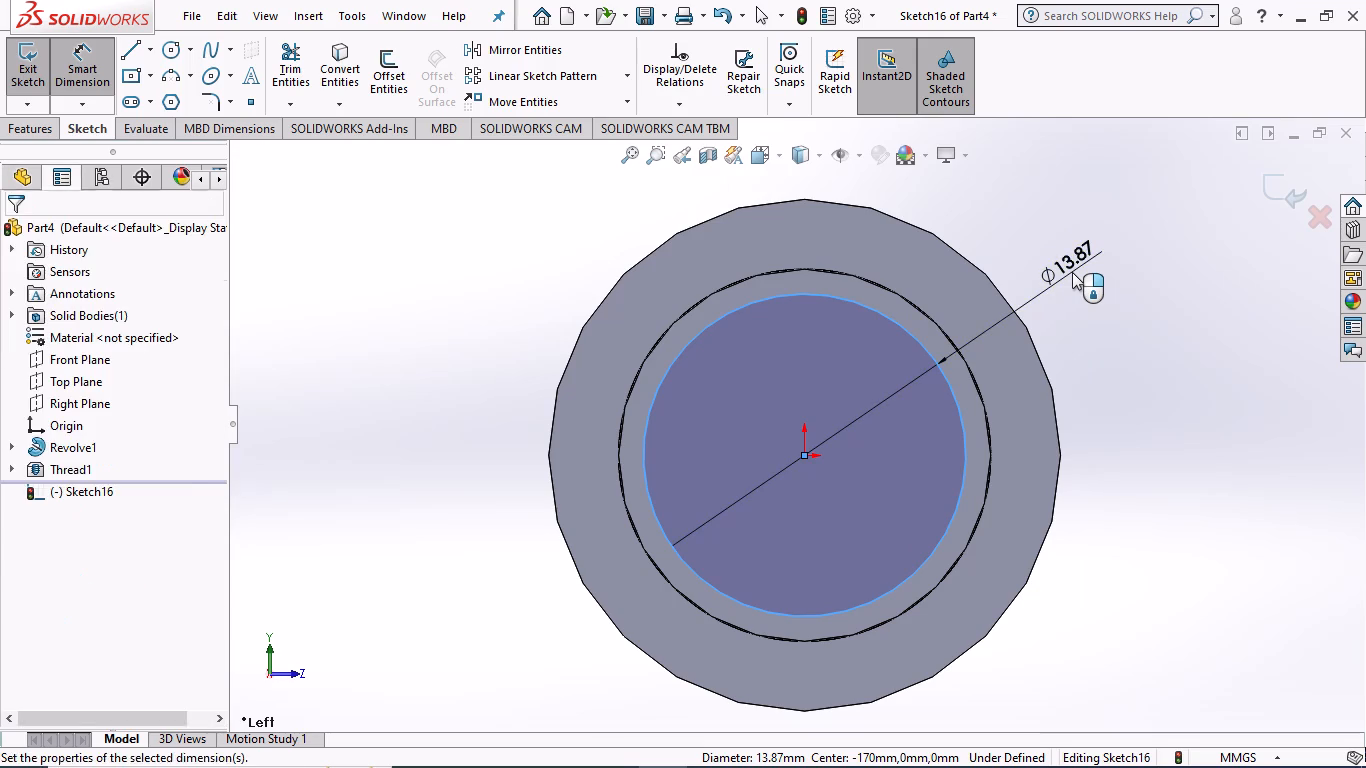
pyautogui.write('14')
pyautogui.press('Return')
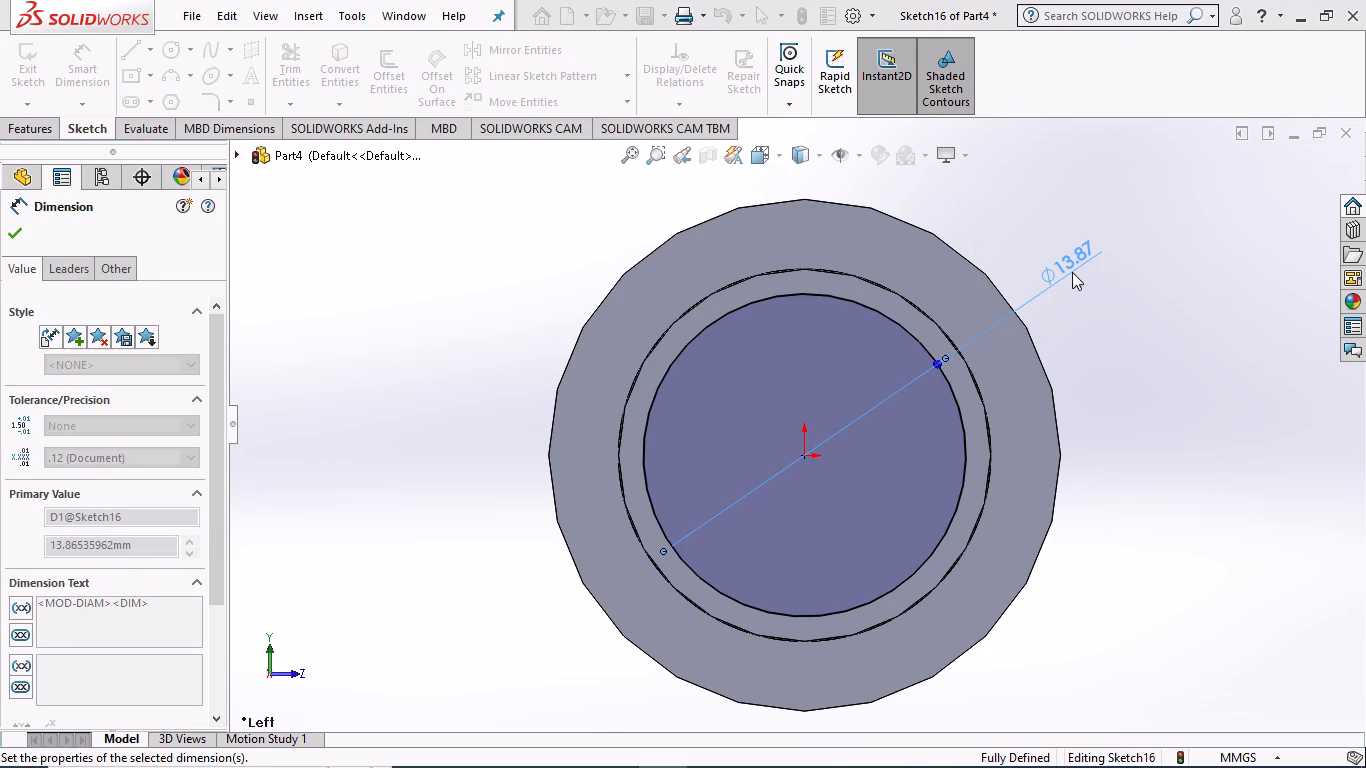
pyautogui.click(8, 239)
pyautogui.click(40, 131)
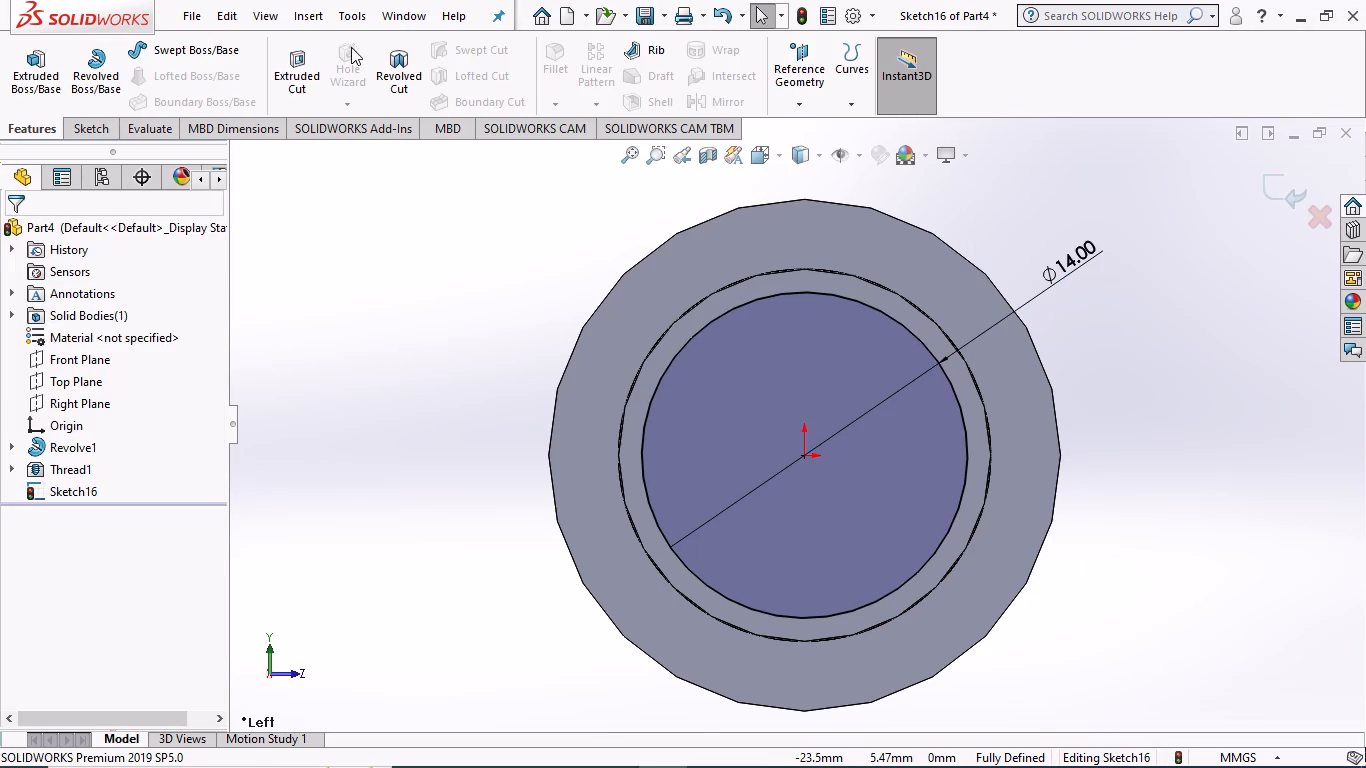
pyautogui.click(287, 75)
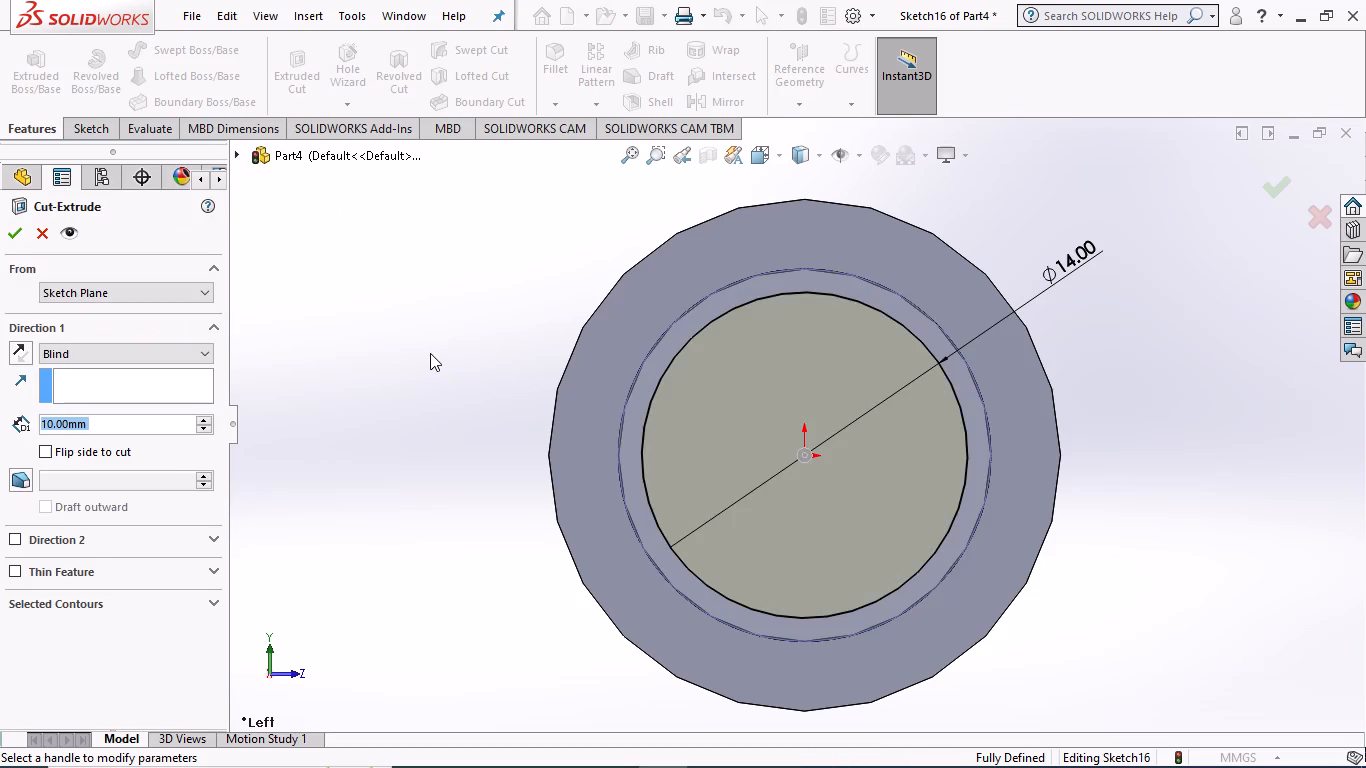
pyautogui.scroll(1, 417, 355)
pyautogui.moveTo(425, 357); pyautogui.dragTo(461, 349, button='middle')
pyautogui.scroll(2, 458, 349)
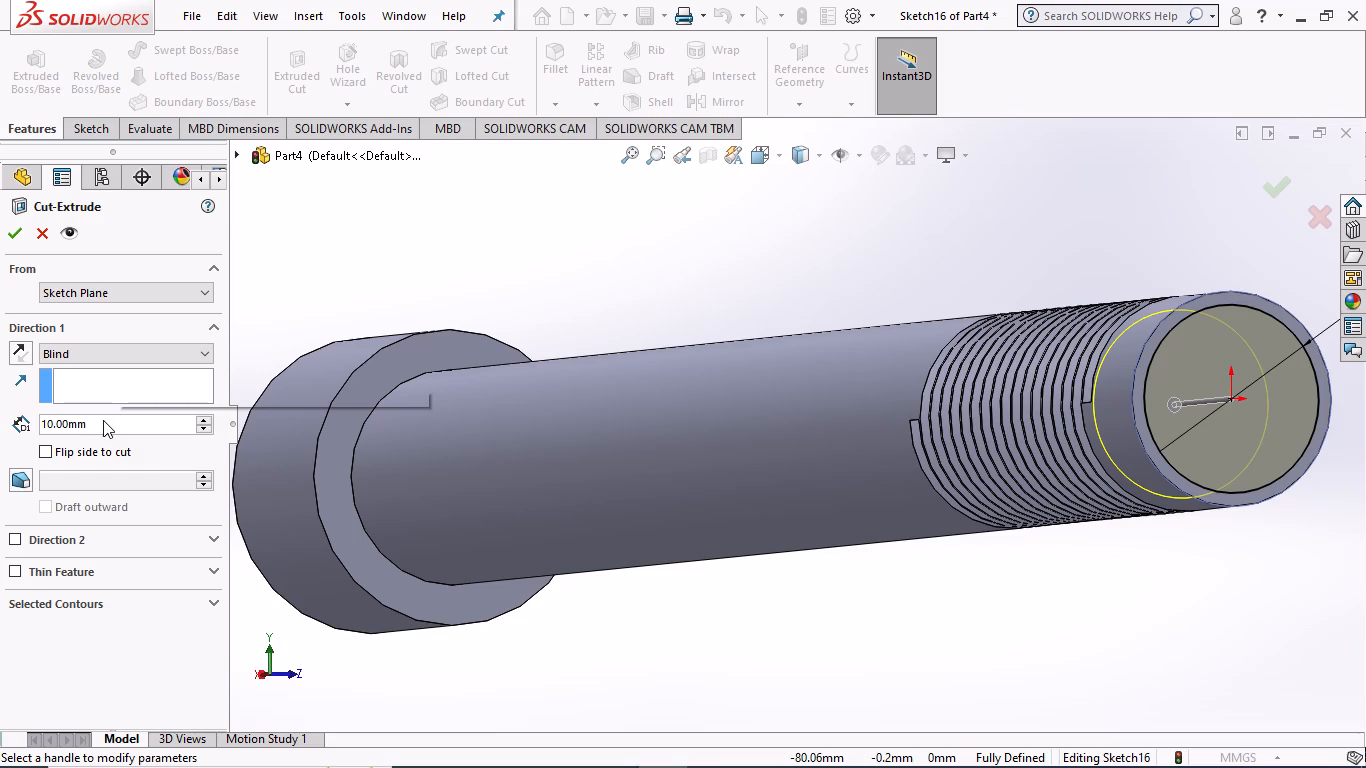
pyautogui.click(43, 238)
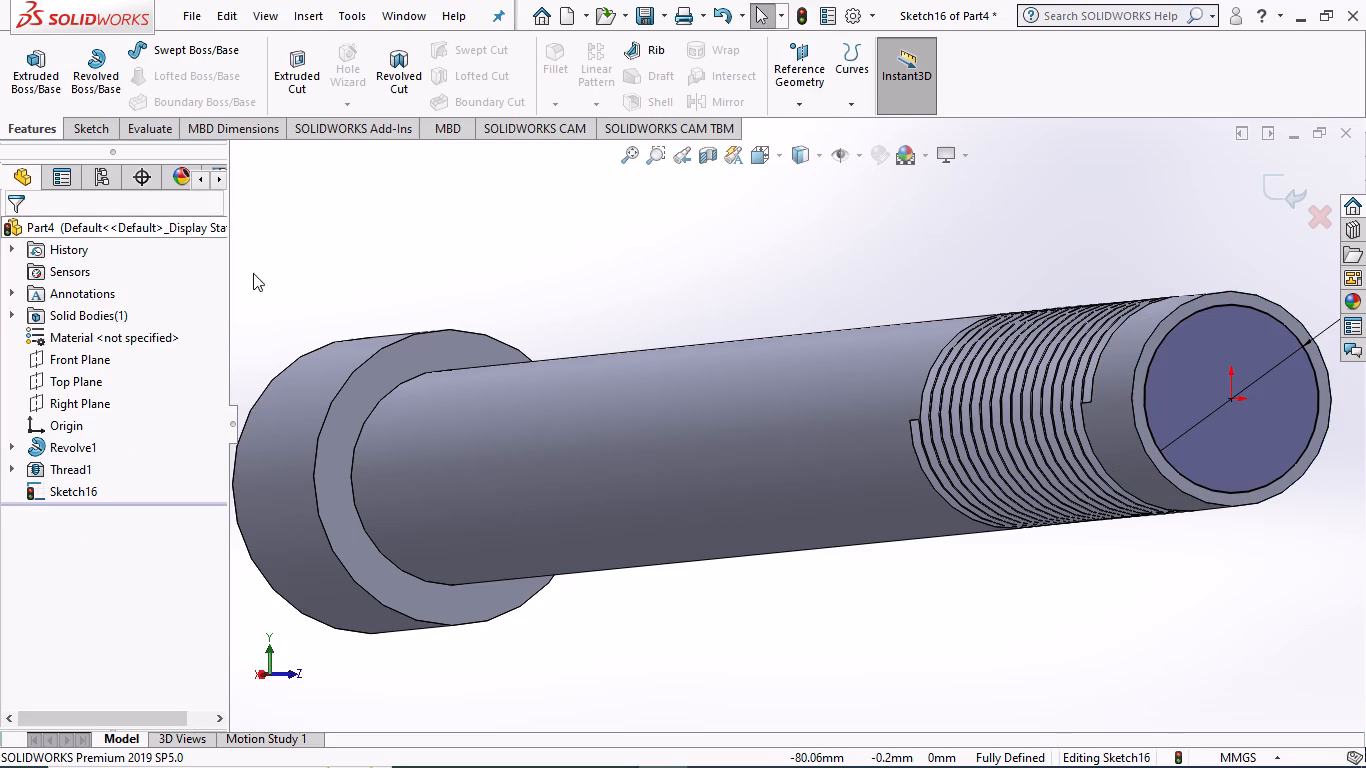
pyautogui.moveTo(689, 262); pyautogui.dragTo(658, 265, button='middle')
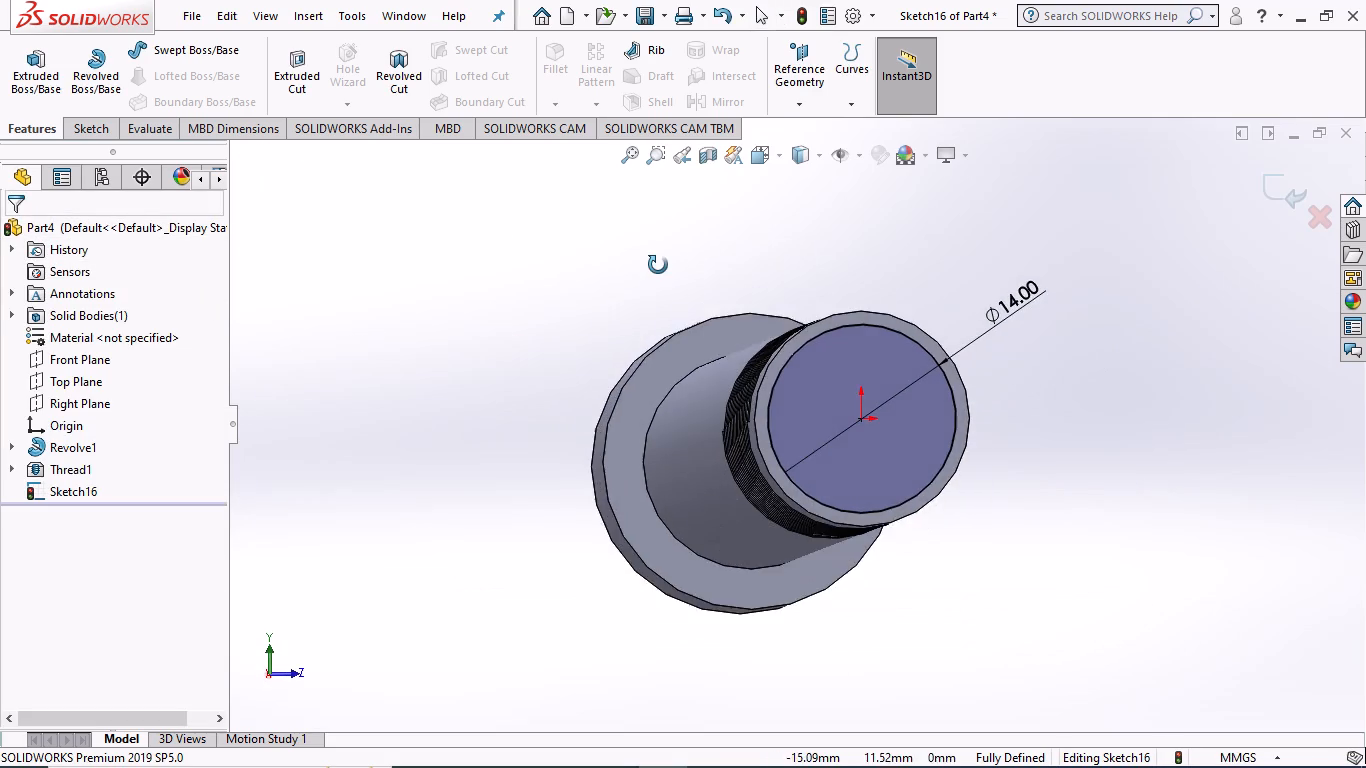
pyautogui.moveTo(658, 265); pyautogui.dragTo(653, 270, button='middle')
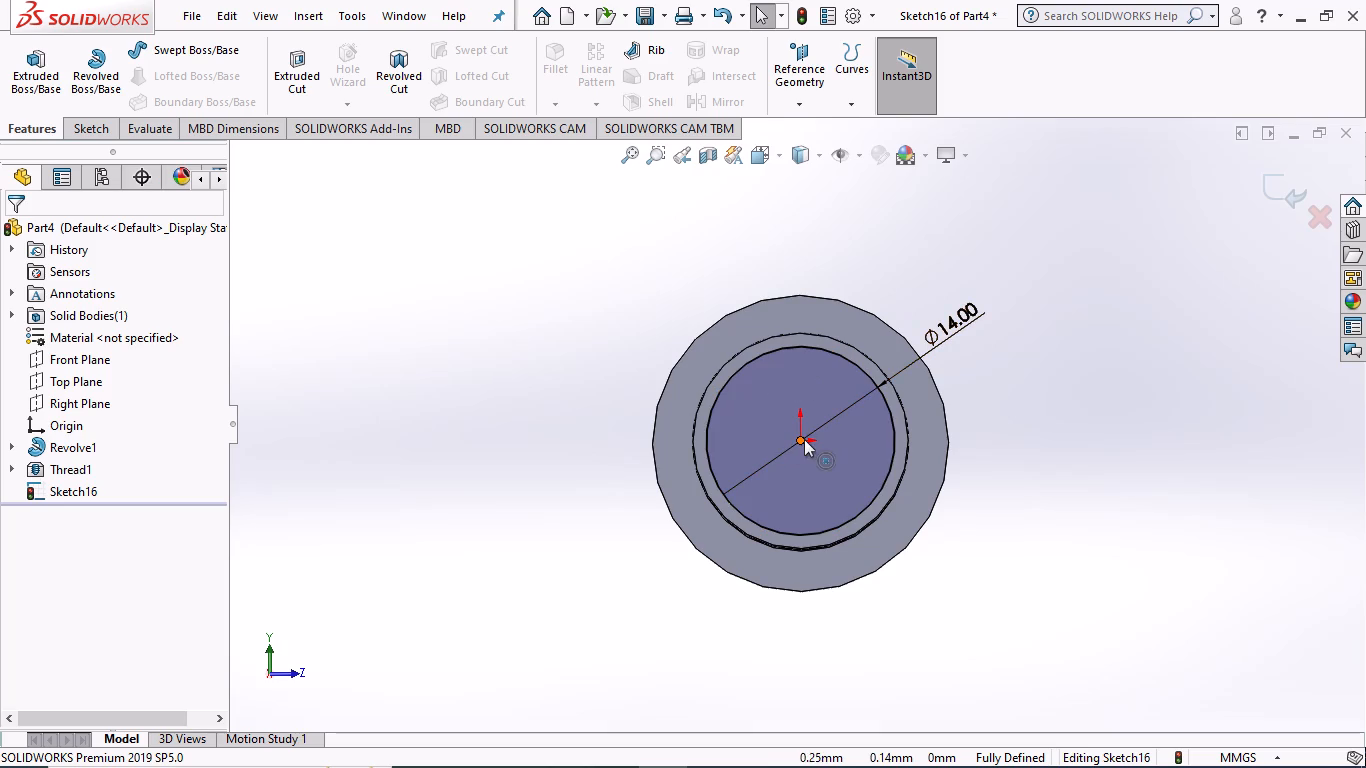
# Sketch a second circle centred on the origin of the shaft's end face, with a radius of about 8 mm.
pyautogui.click(89, 131)
pyautogui.click(176, 42)
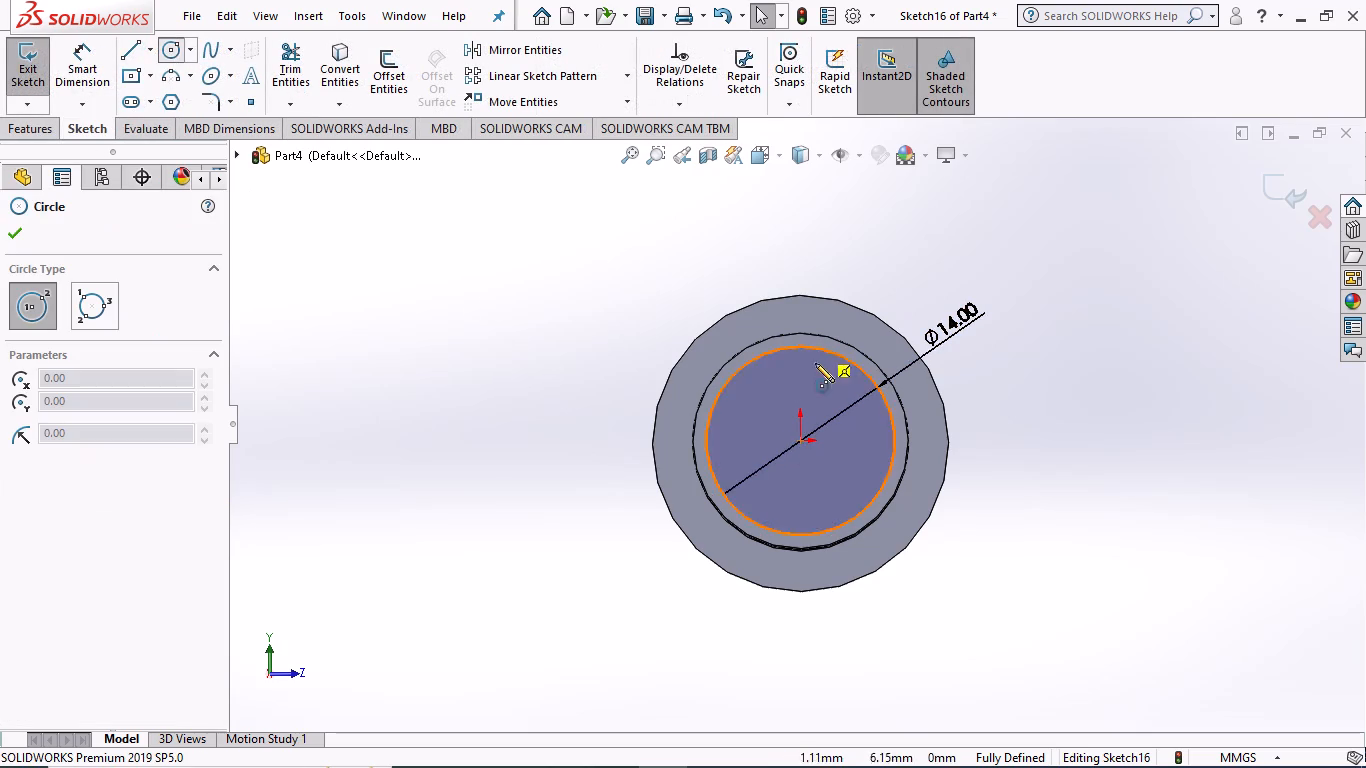
pyautogui.click(797, 439)
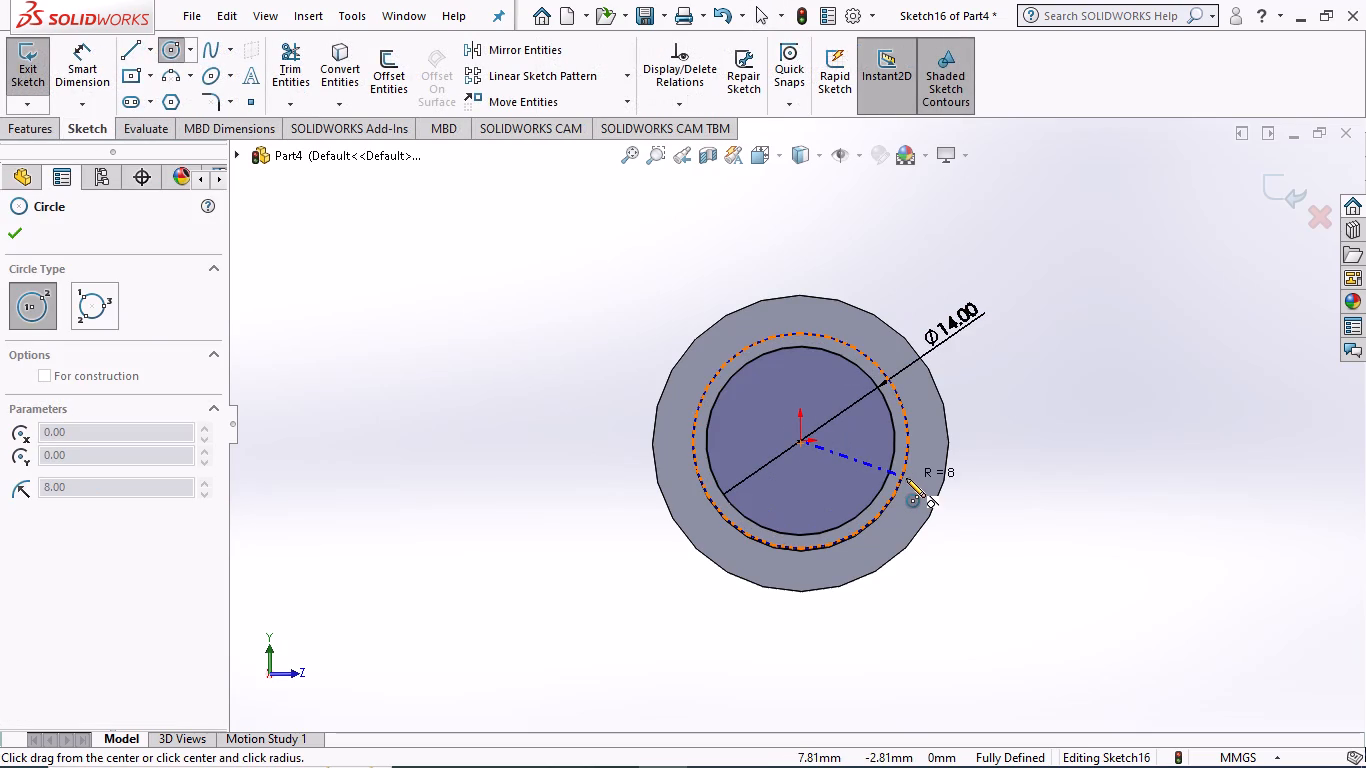
pyautogui.click(906, 478)
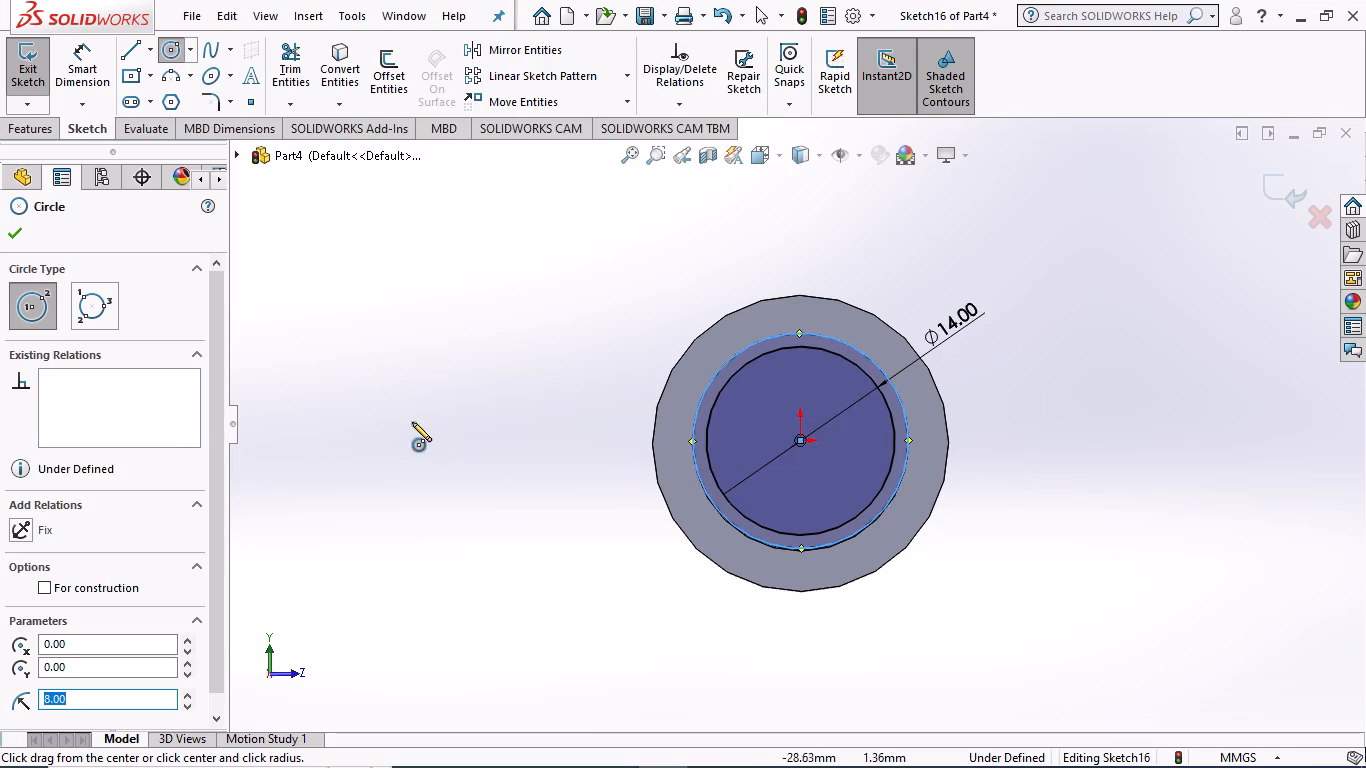
# Dimension the outer circle's diameter as 16 mm.
pyautogui.click(86, 73)
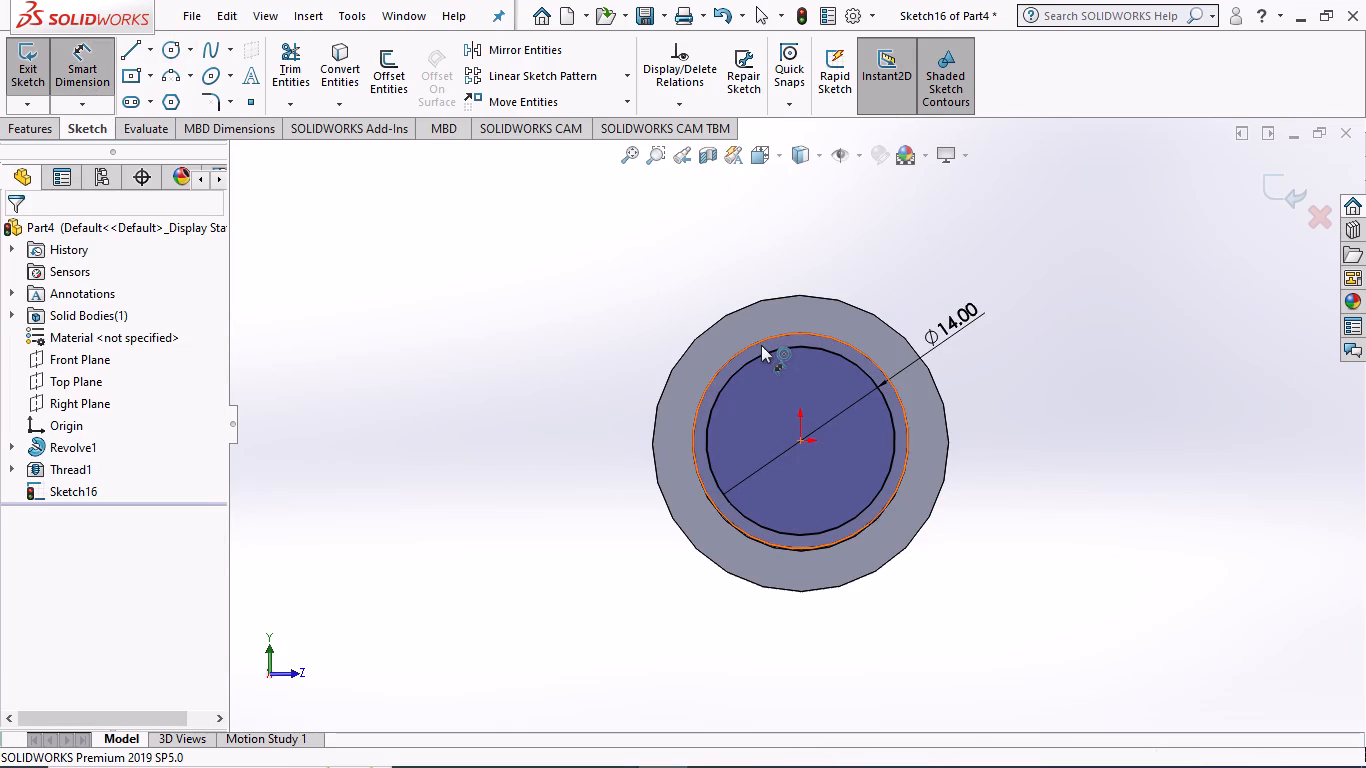
pyautogui.click(760, 339)
pyautogui.click(671, 281)
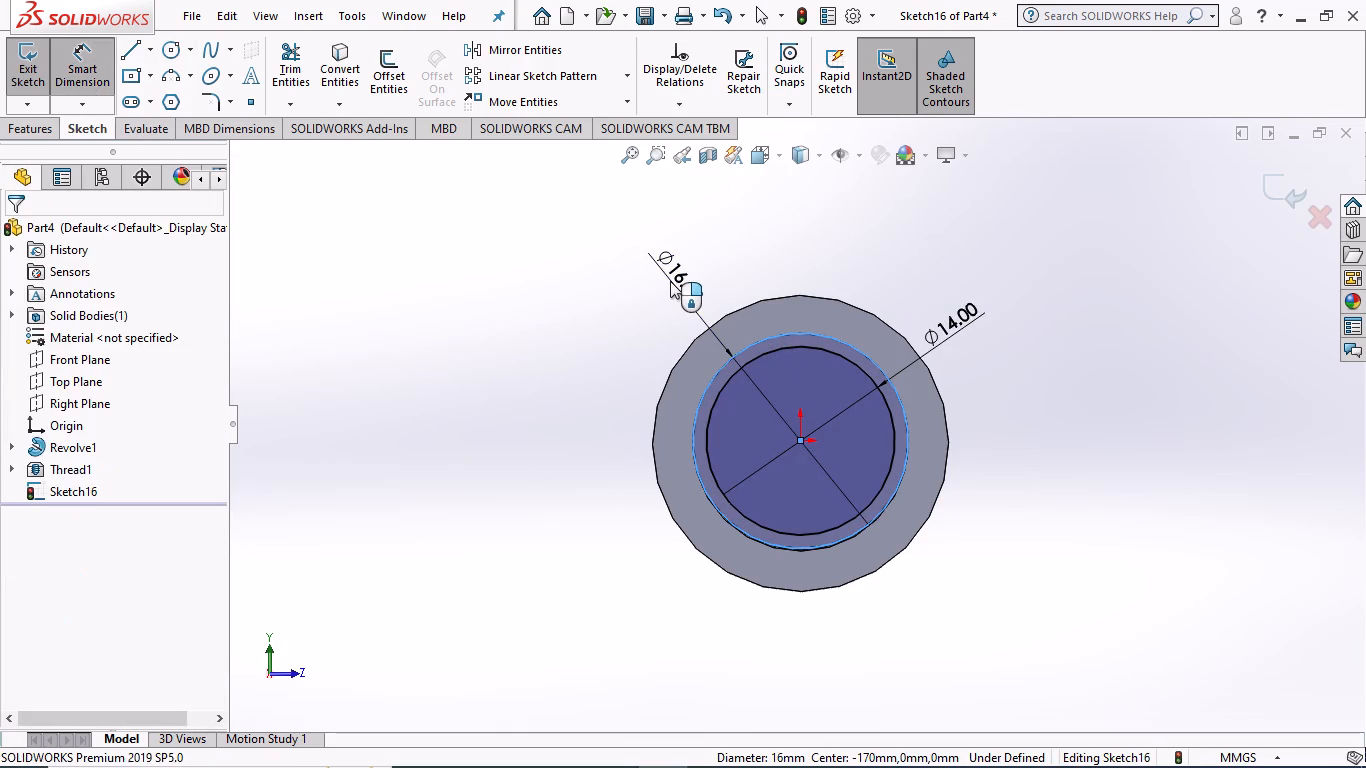
pyautogui.click(588, 250)
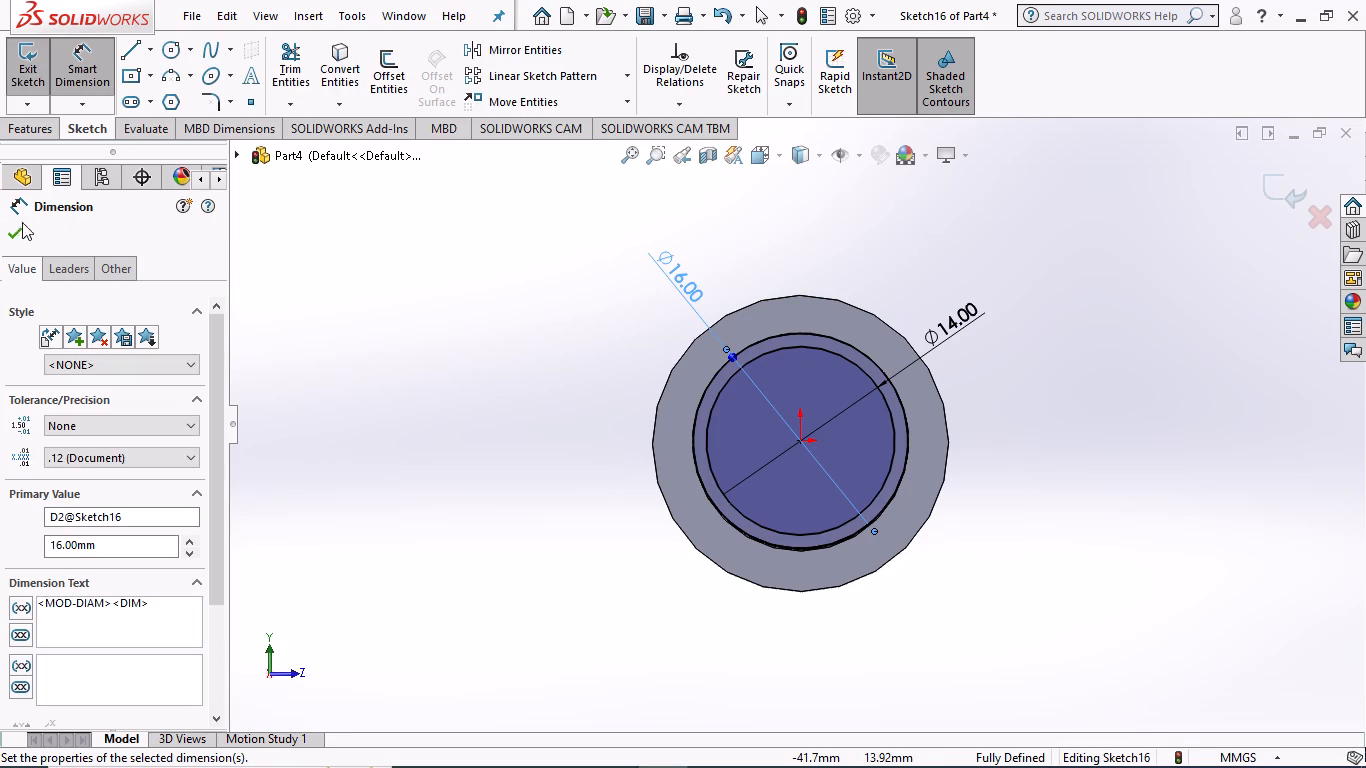
pyautogui.click(13, 232)
# Cut-extrude the ring between the 14 mm and 16 mm circles to a blind depth of 8 mm into the shaft end.
pyautogui.middleClick(516, 341)
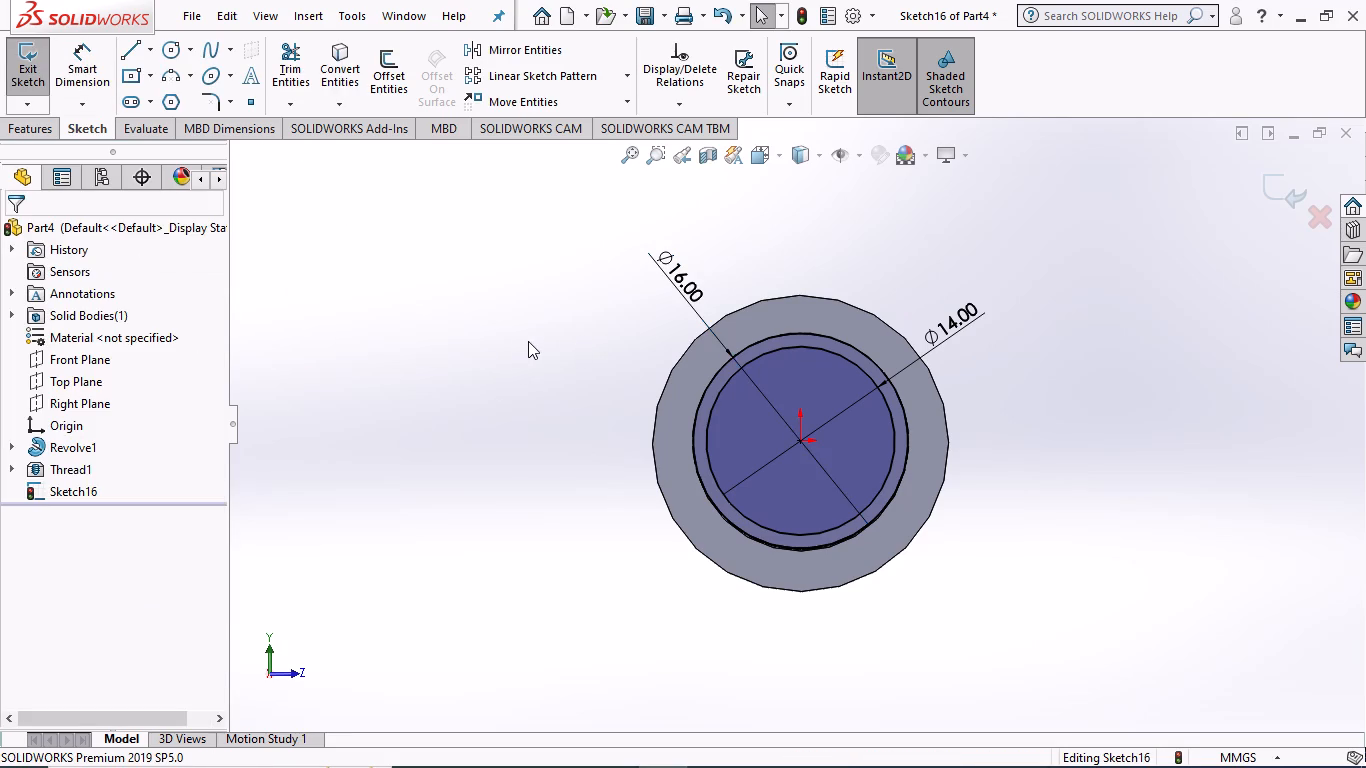
pyautogui.click(37, 132)
pyautogui.click(297, 78)
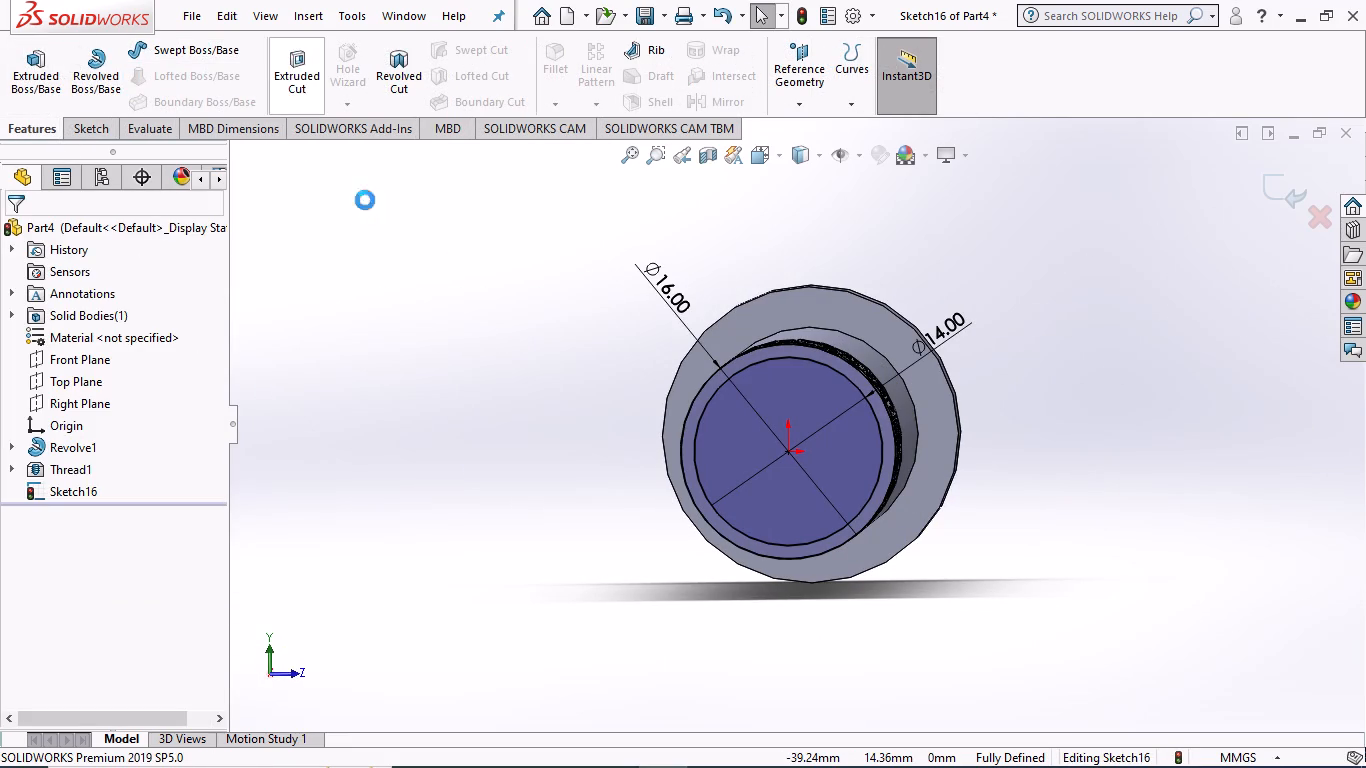
pyautogui.moveTo(487, 391); pyautogui.dragTo(494, 392, button='middle')
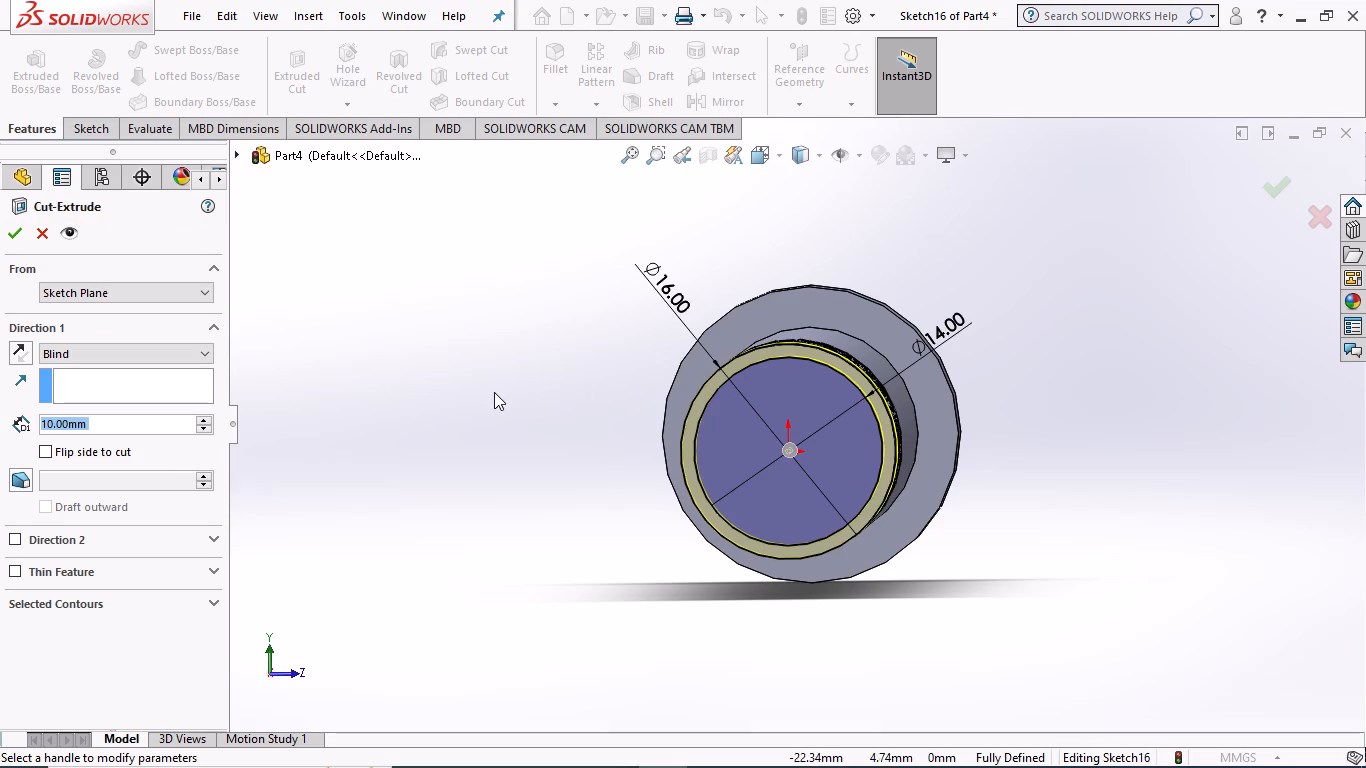
pyautogui.moveTo(494, 392); pyautogui.dragTo(513, 379, button='middle')
pyautogui.scroll(1, 512, 379)
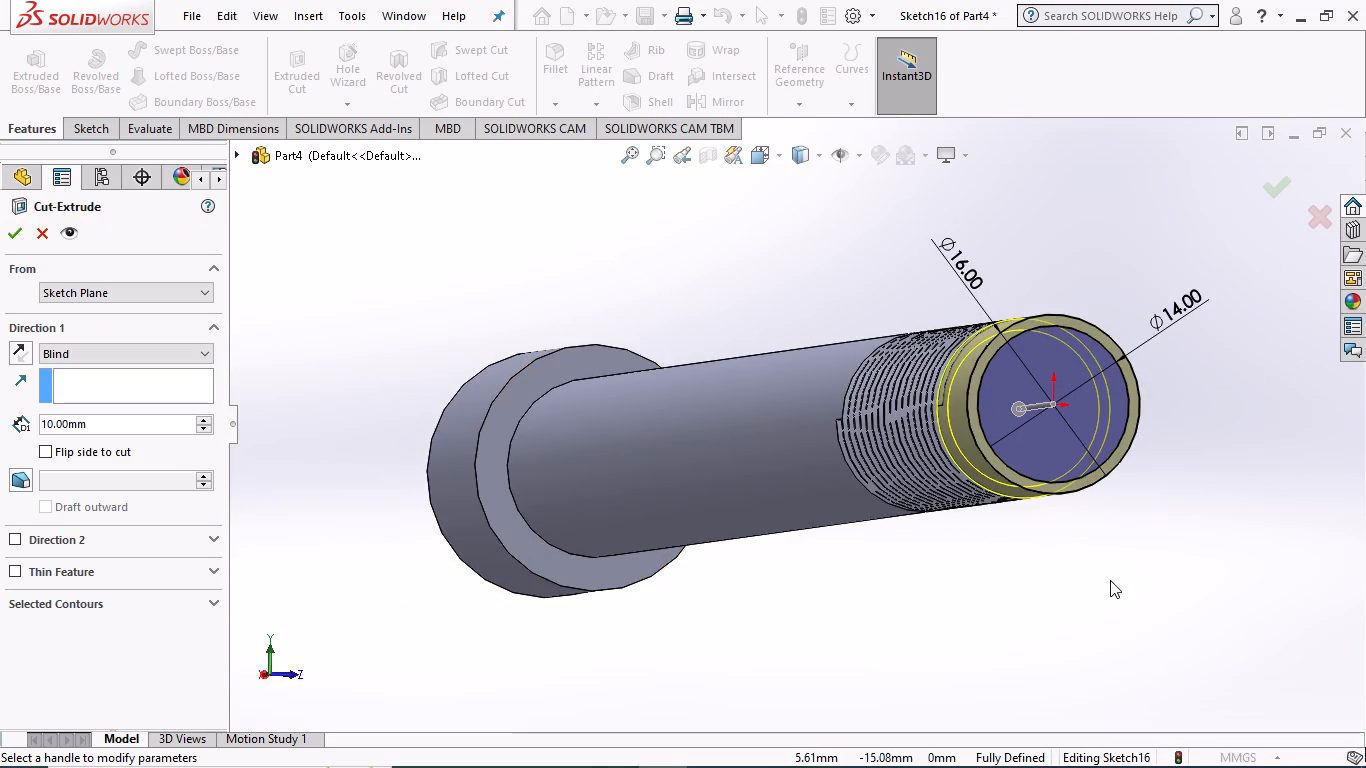
pyautogui.moveTo(1109, 583); pyautogui.dragTo(1038, 622, button='middle')
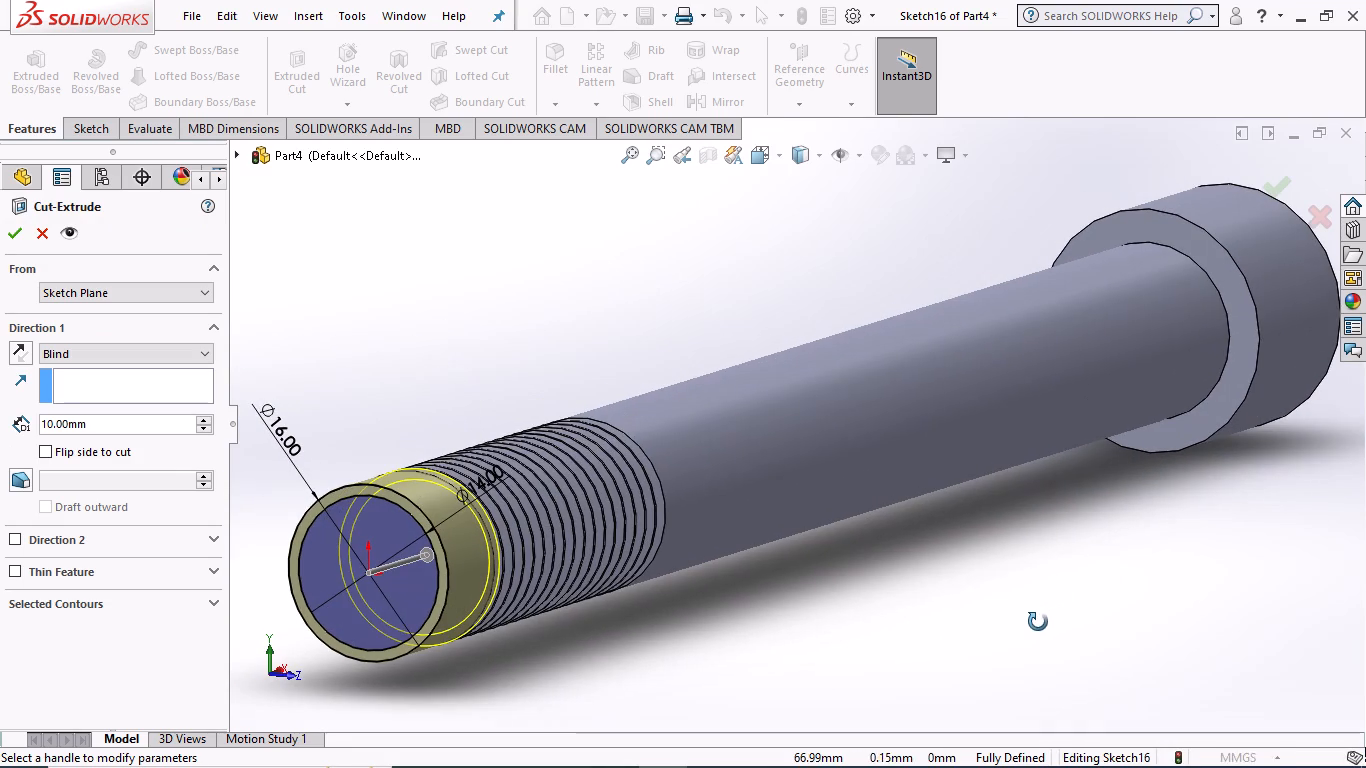
pyautogui.moveTo(1038, 622); pyautogui.dragTo(1124, 581, button='middle')
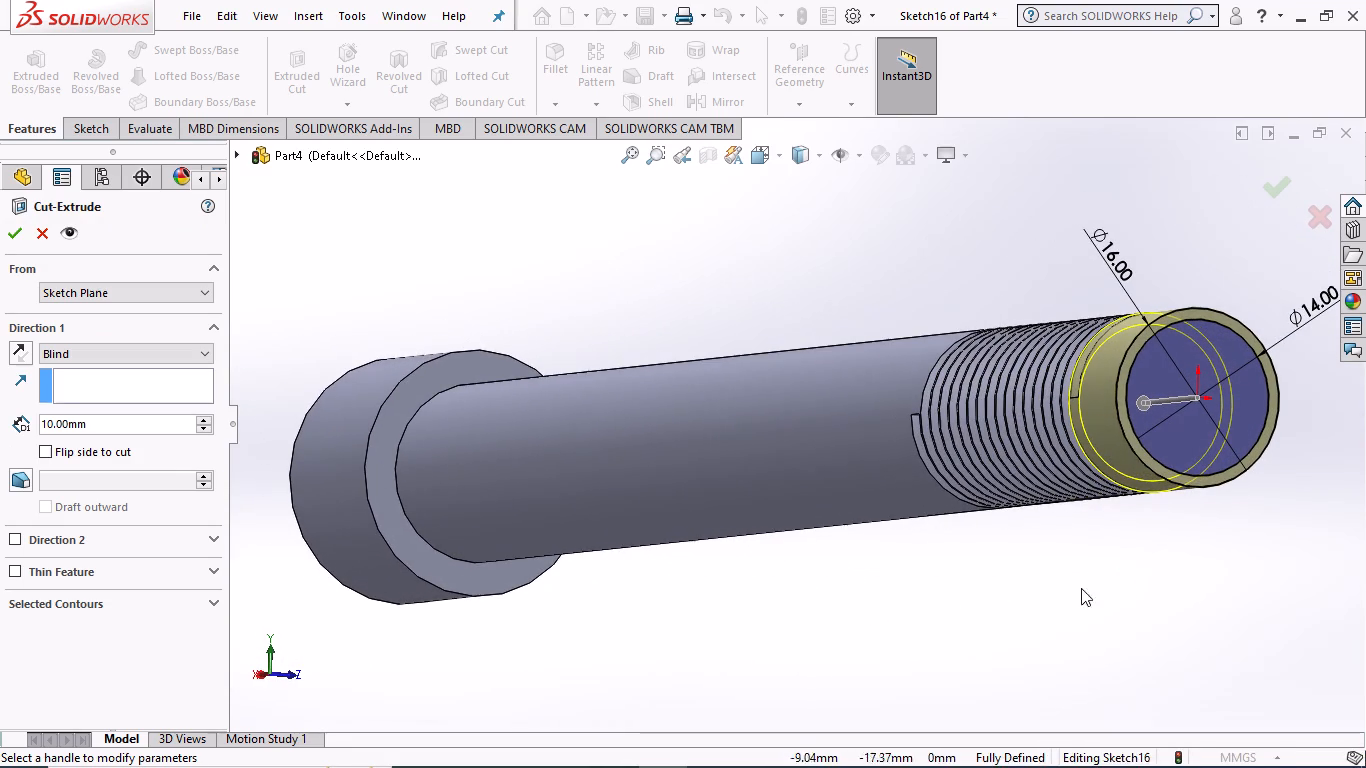
pyautogui.doubleClick(120, 416)
pyautogui.doubleClick(108, 423)
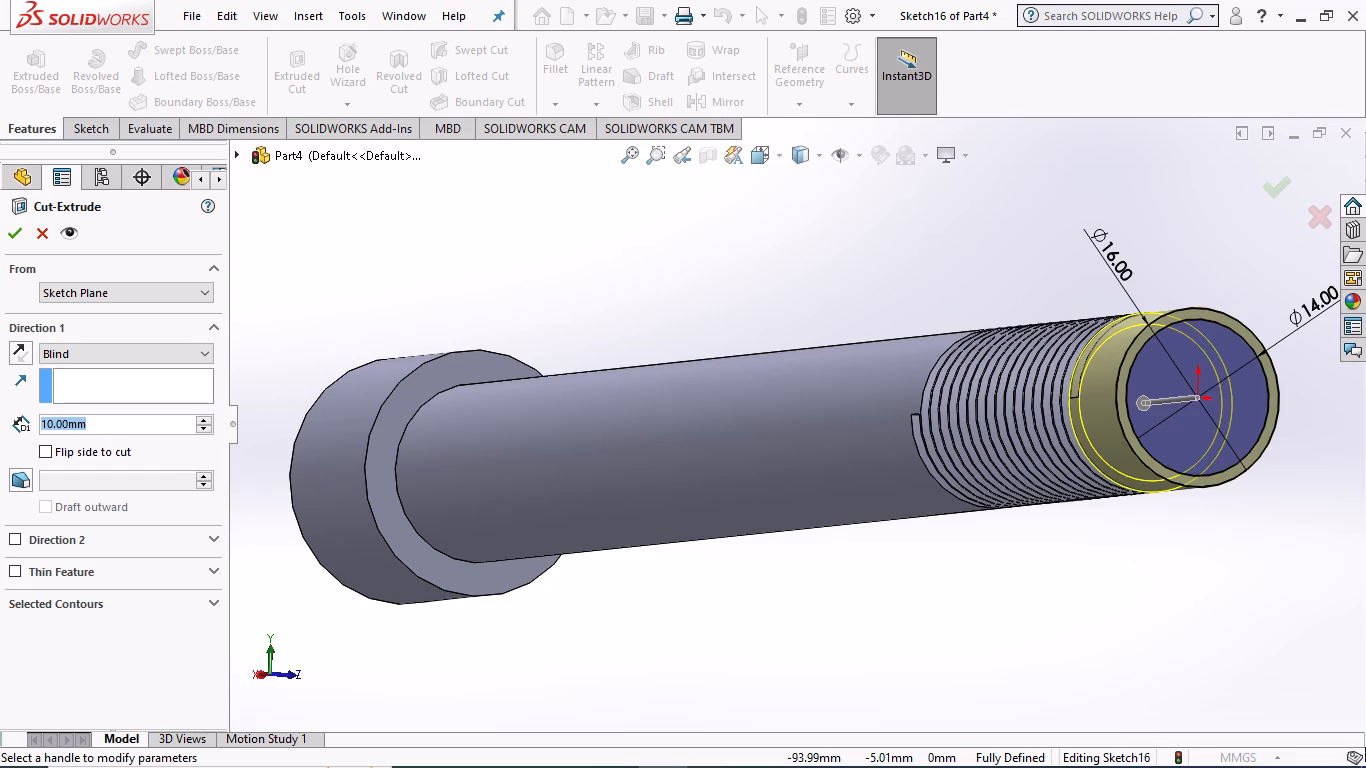
pyautogui.press('8')
pyautogui.press('Return')
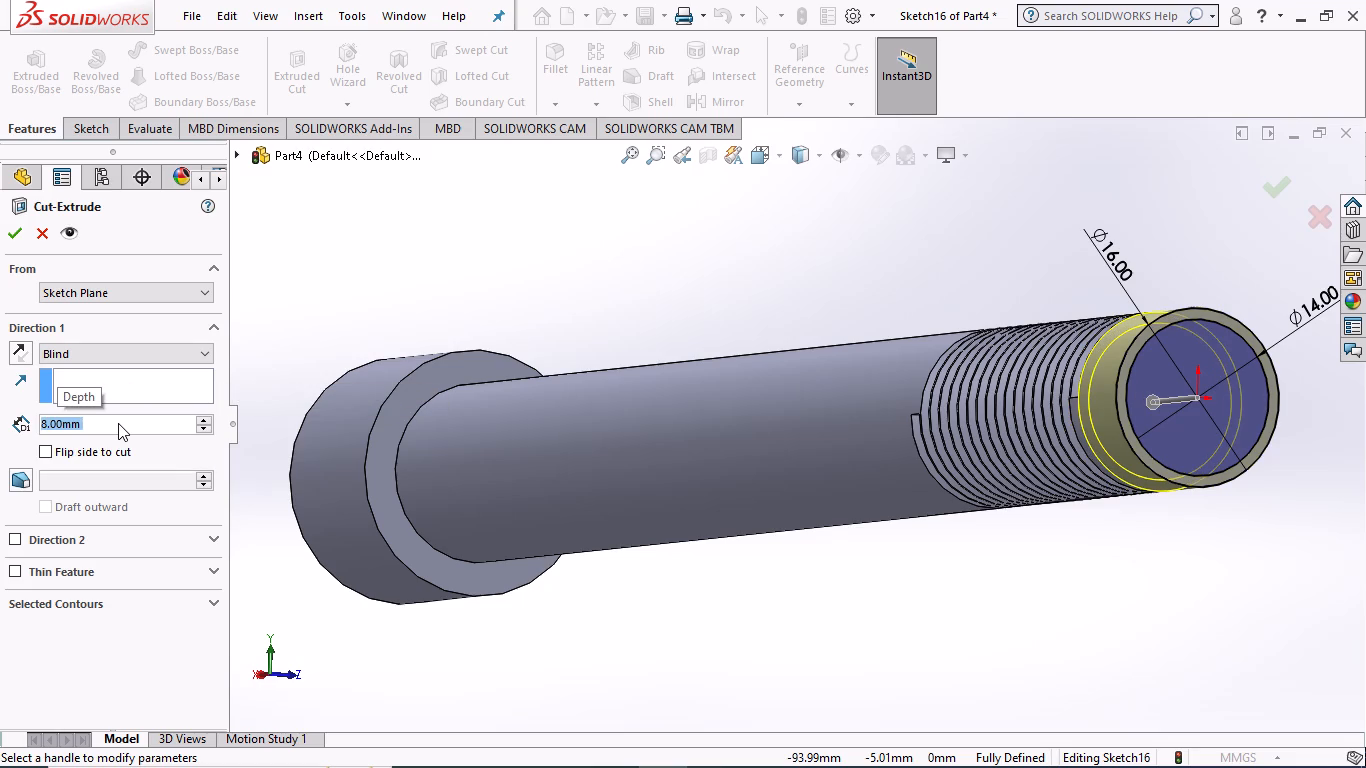
pyautogui.click(11, 229)
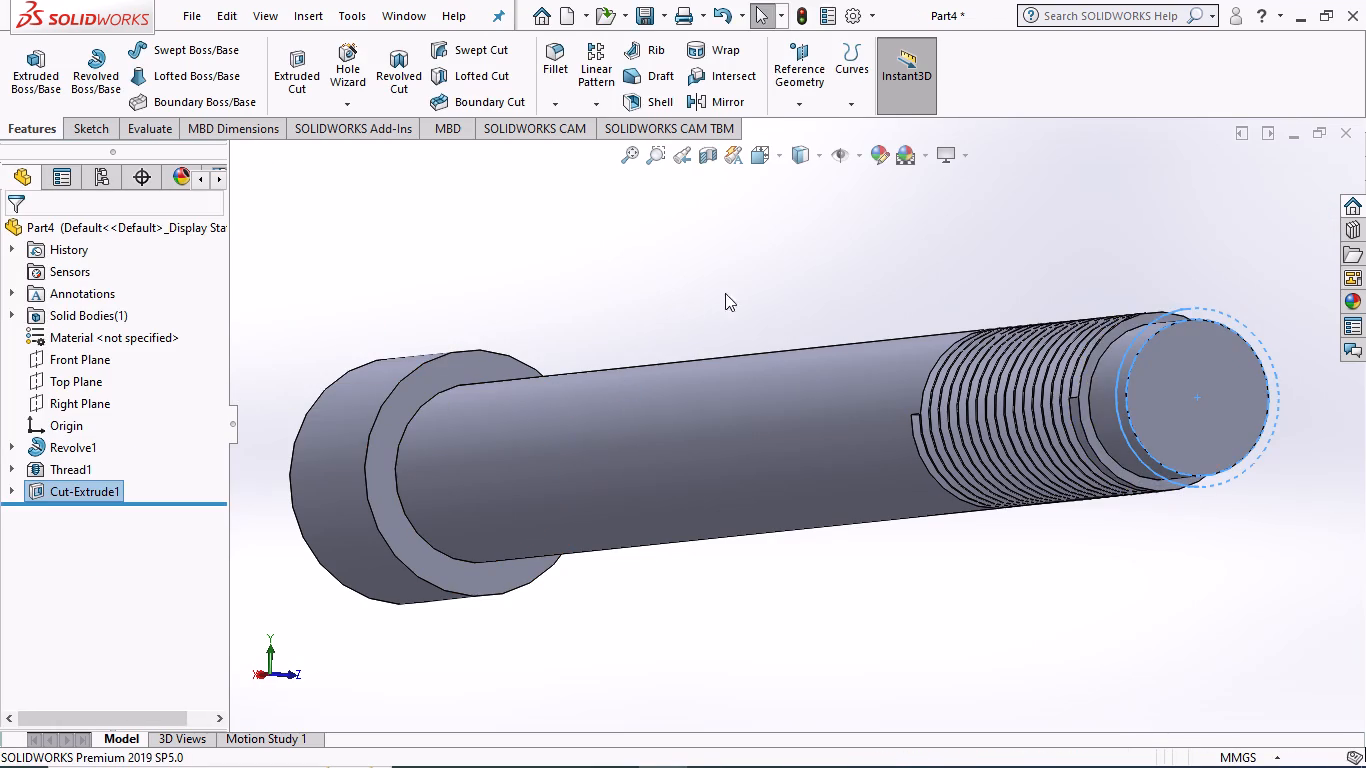
# Examine the thread and the reduced-diameter shaft tip closely from several angles.
pyautogui.moveTo(658, 285); pyautogui.dragTo(709, 285, button='middle')
pyautogui.scroll(4, 696, 301)
pyautogui.moveTo(650, 288); pyautogui.dragTo(705, 267, button='middle')
pyautogui.scroll(-1, 1042, 303)
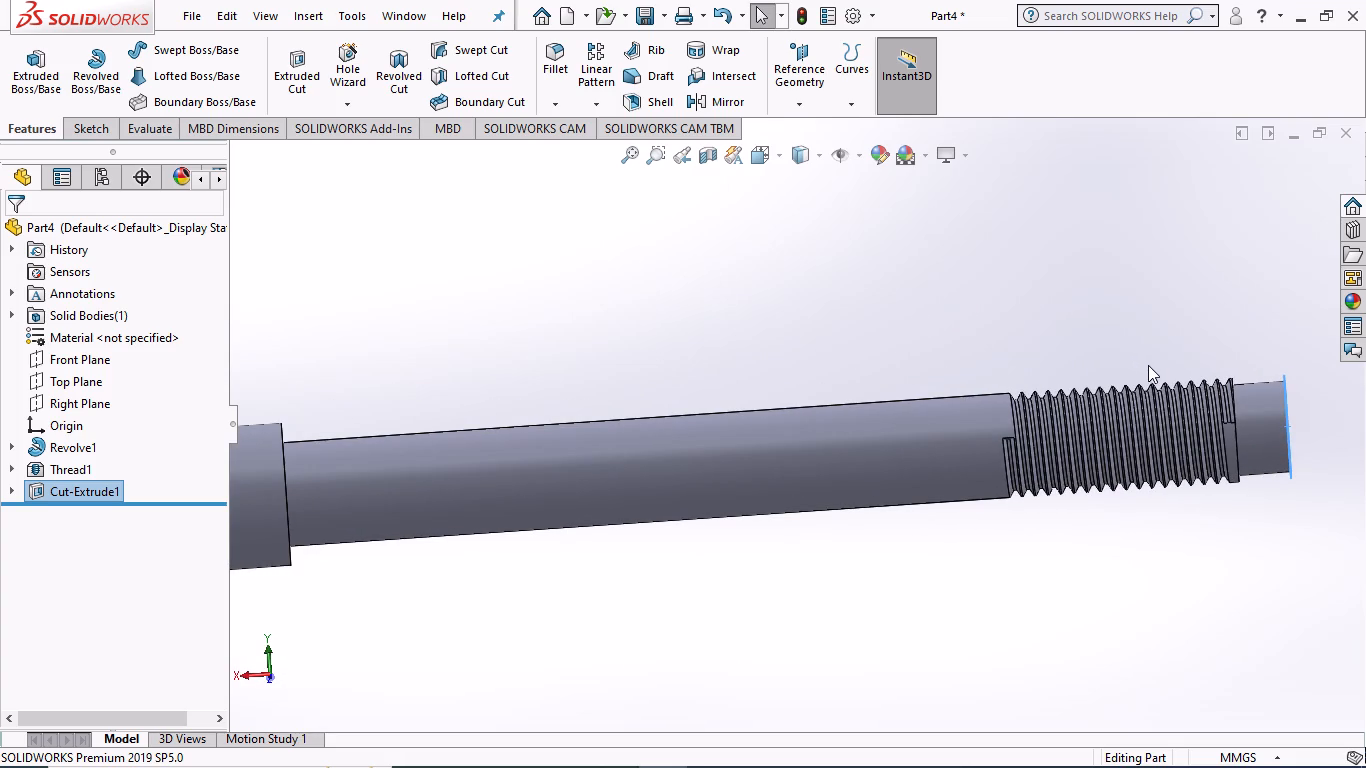
pyautogui.scroll(-3, 1269, 395)
pyautogui.scroll(-1, 1191, 452)
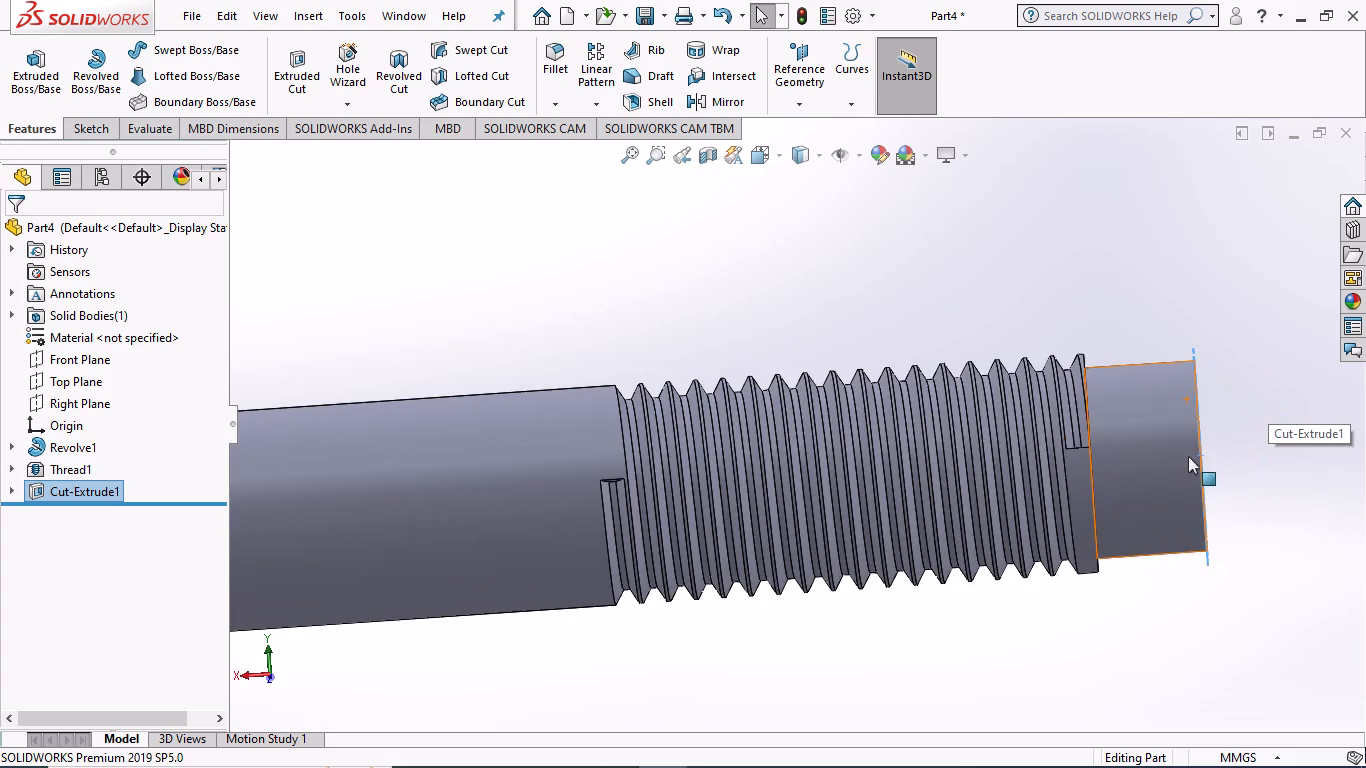
pyautogui.scroll(-2, 1153, 447)
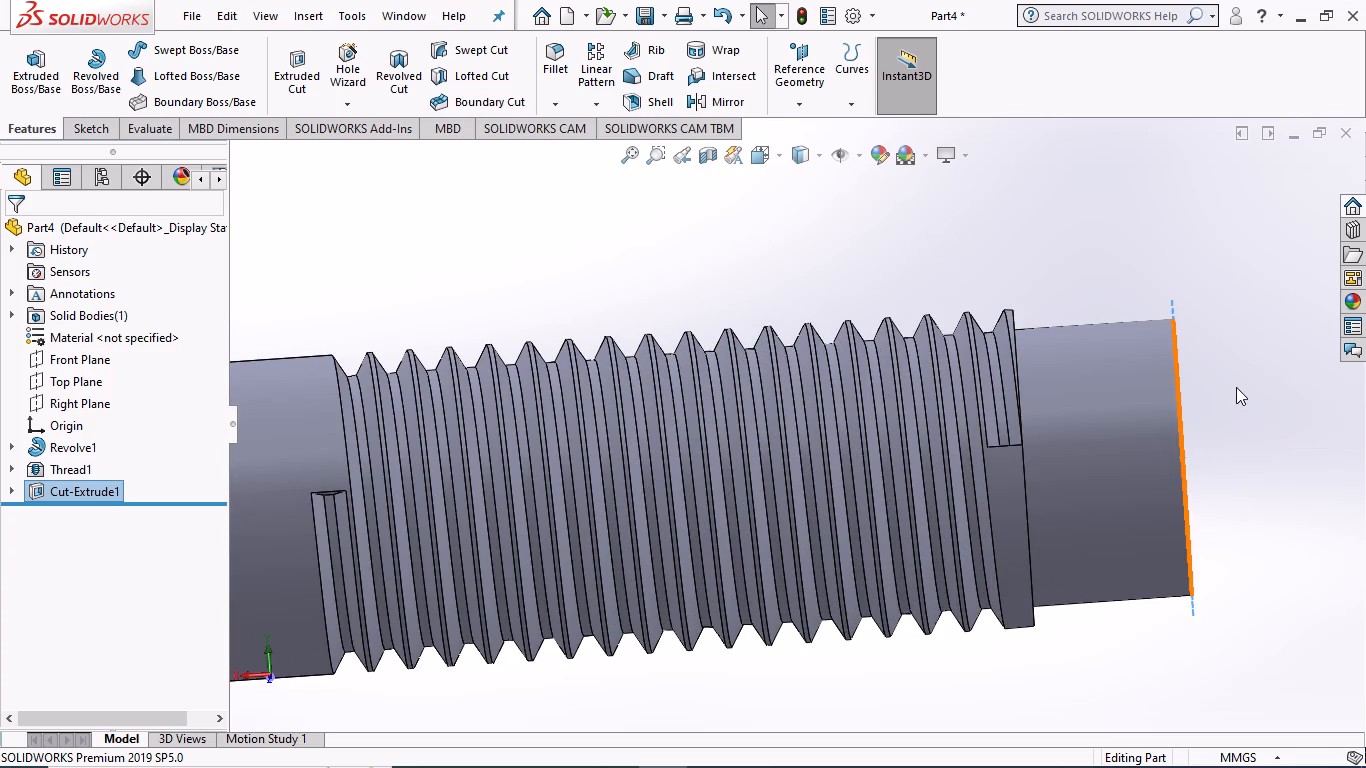
pyautogui.moveTo(1236, 387); pyautogui.dragTo(1167, 314, button='middle')
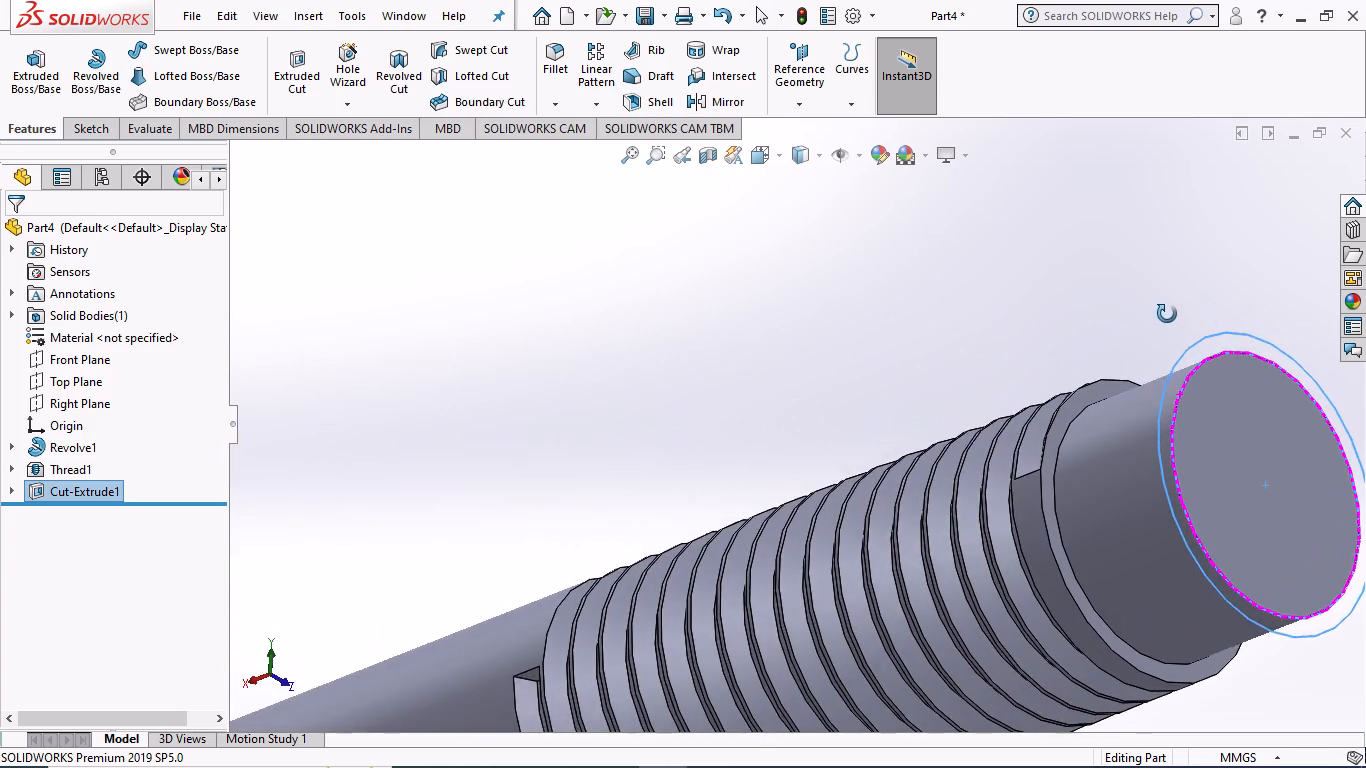
pyautogui.moveTo(1167, 314); pyautogui.dragTo(1191, 349, button='middle')
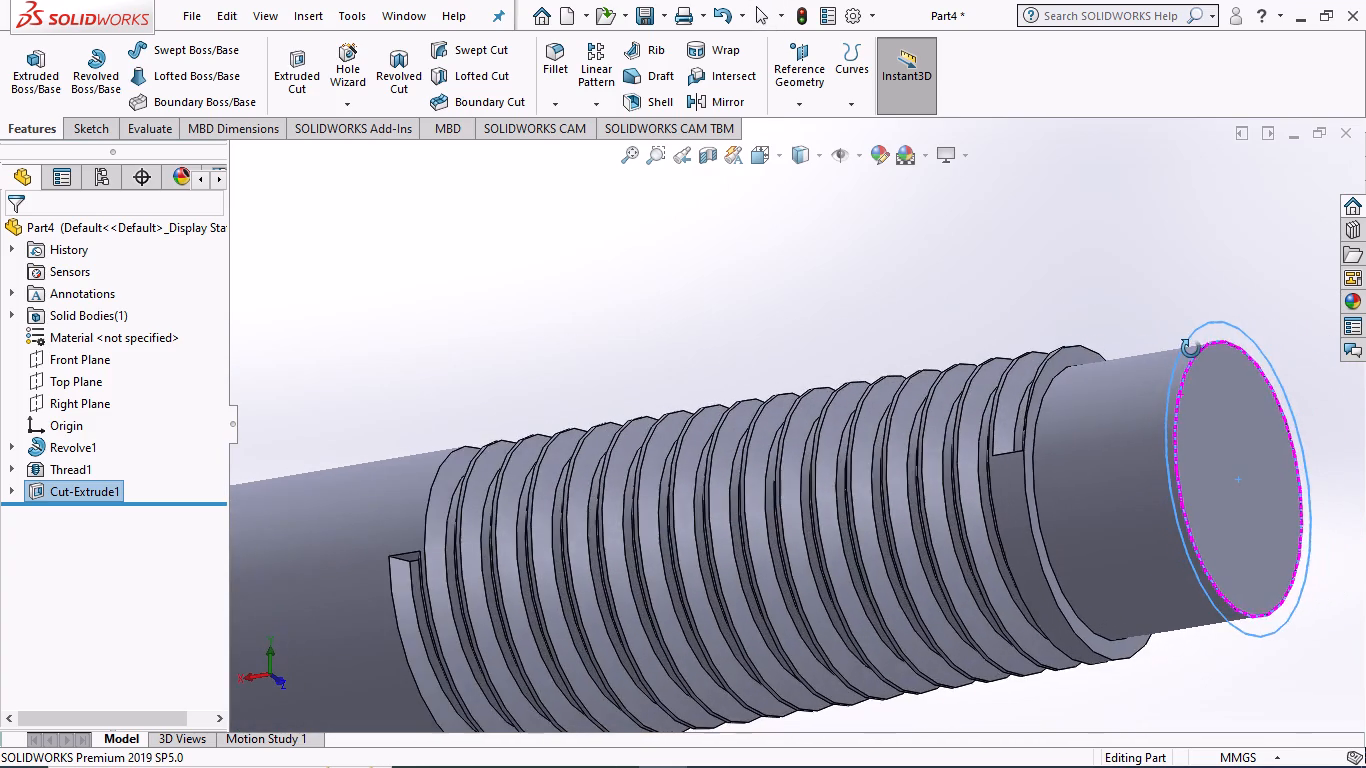
pyautogui.moveTo(1191, 349); pyautogui.dragTo(1220, 442, button='middle')
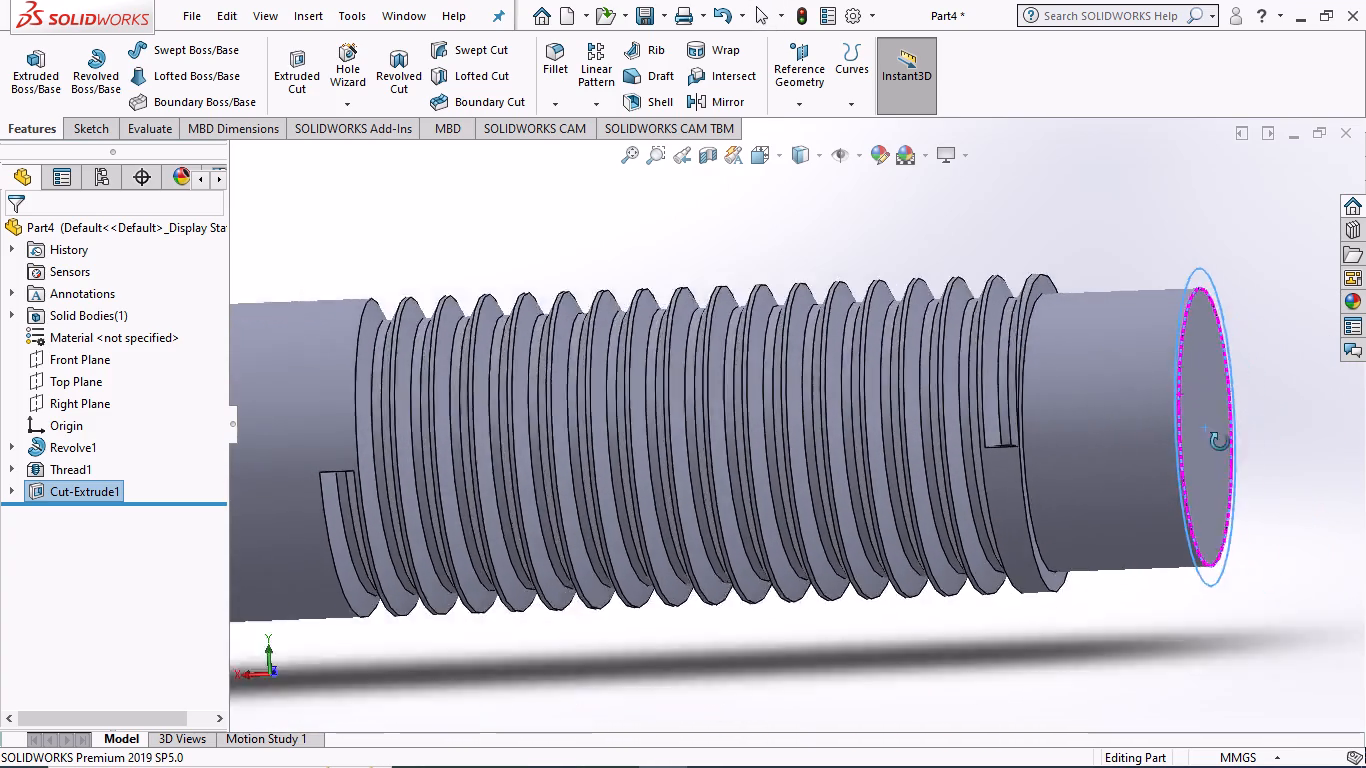
pyautogui.moveTo(1220, 442); pyautogui.dragTo(1232, 506, button='middle')
pyautogui.moveTo(1226, 404); pyautogui.dragTo(1238, 519, button='middle')
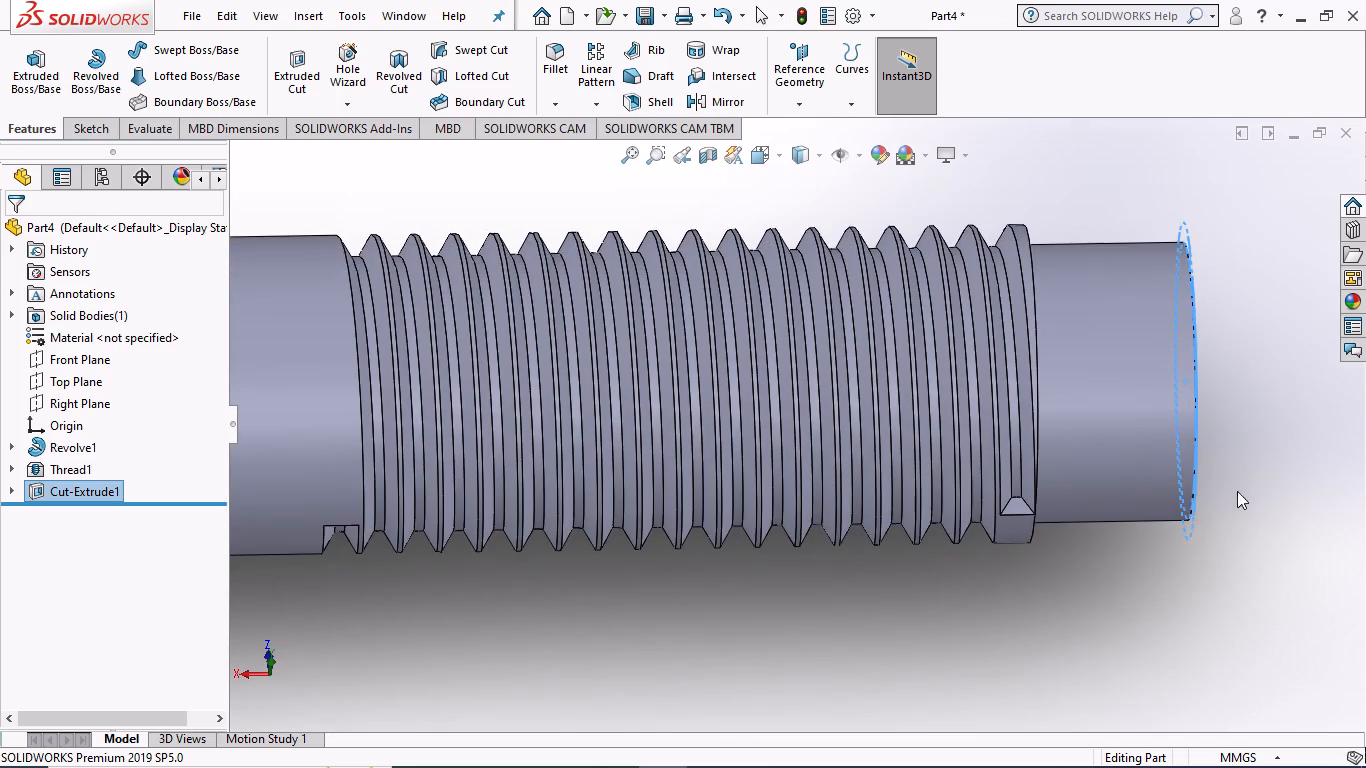
pyautogui.moveTo(1241, 432); pyautogui.dragTo(1237, 498, button='middle')
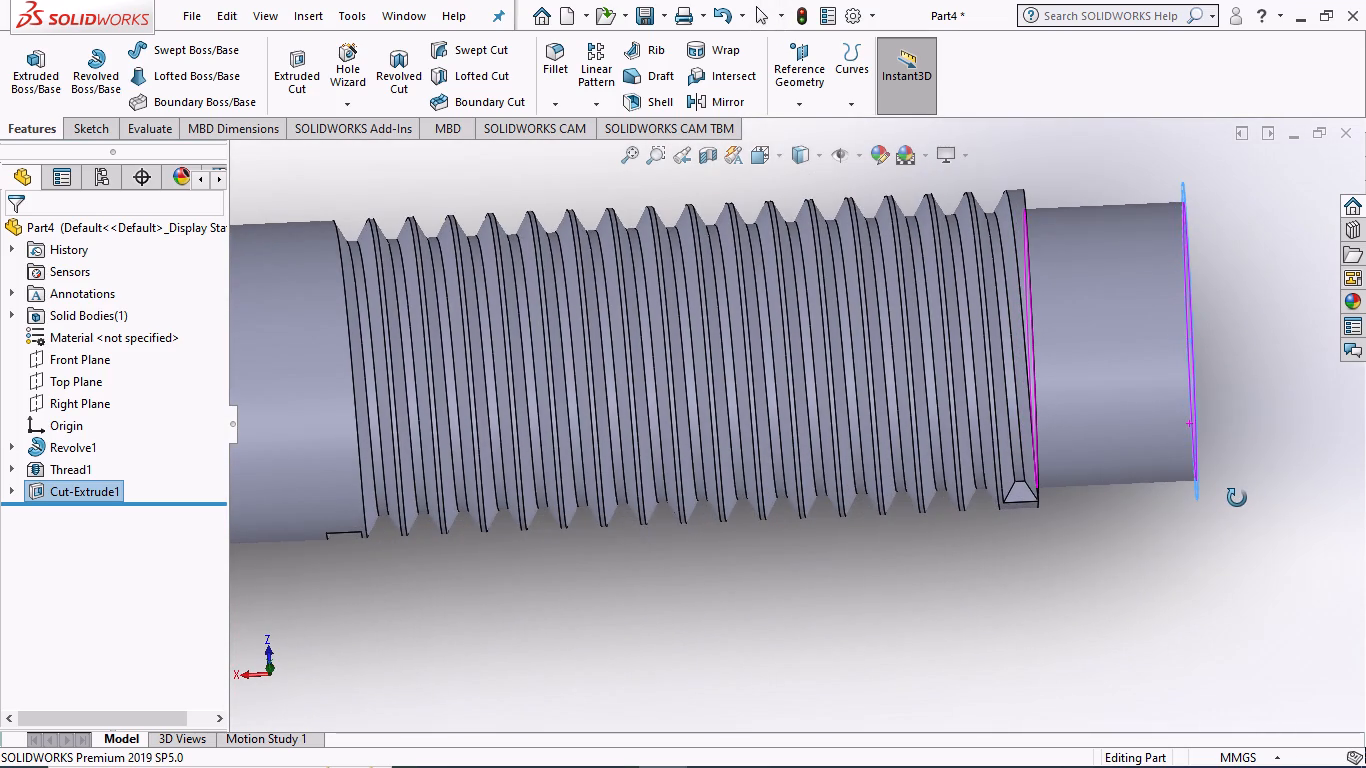
pyautogui.moveTo(1237, 498); pyautogui.dragTo(1201, 454, button='middle')
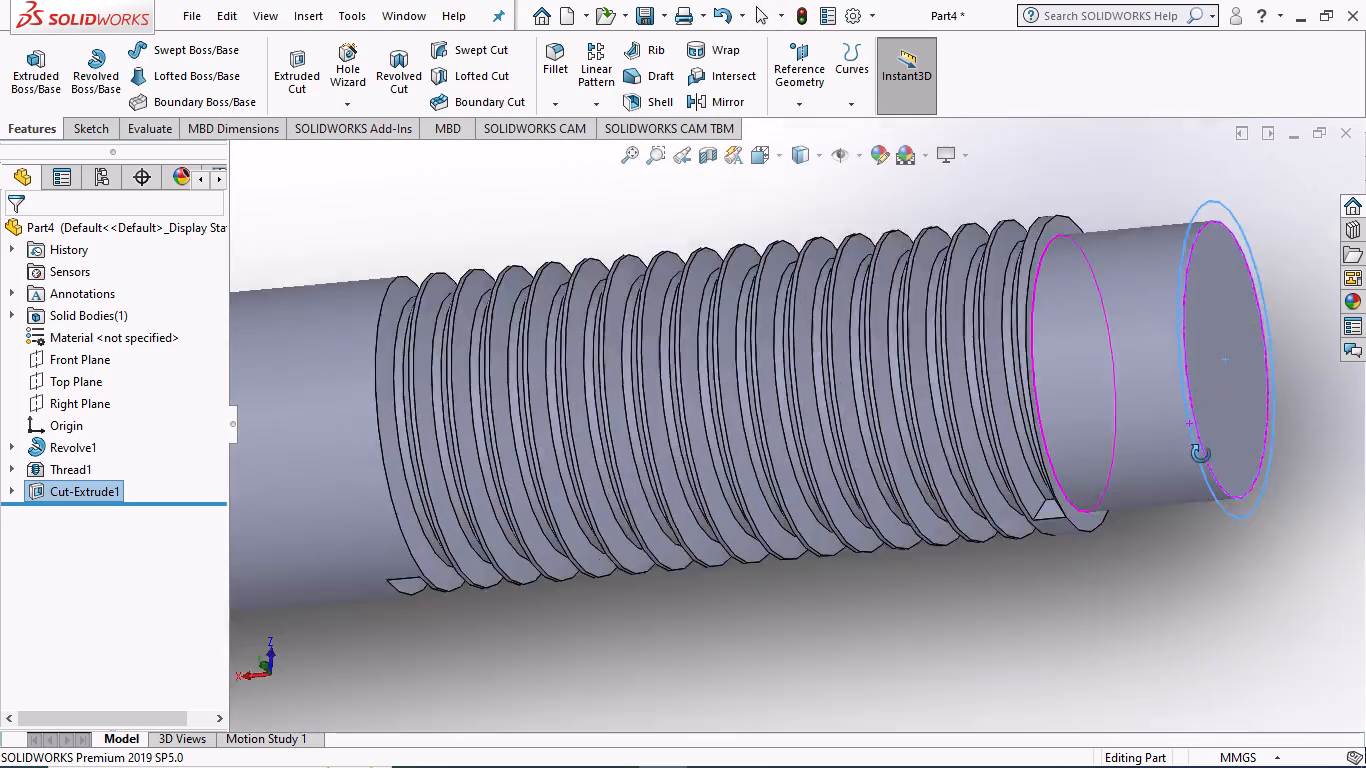
pyautogui.moveTo(1201, 454); pyautogui.dragTo(1227, 292, button='middle')
pyautogui.scroll(2, 1064, 479)
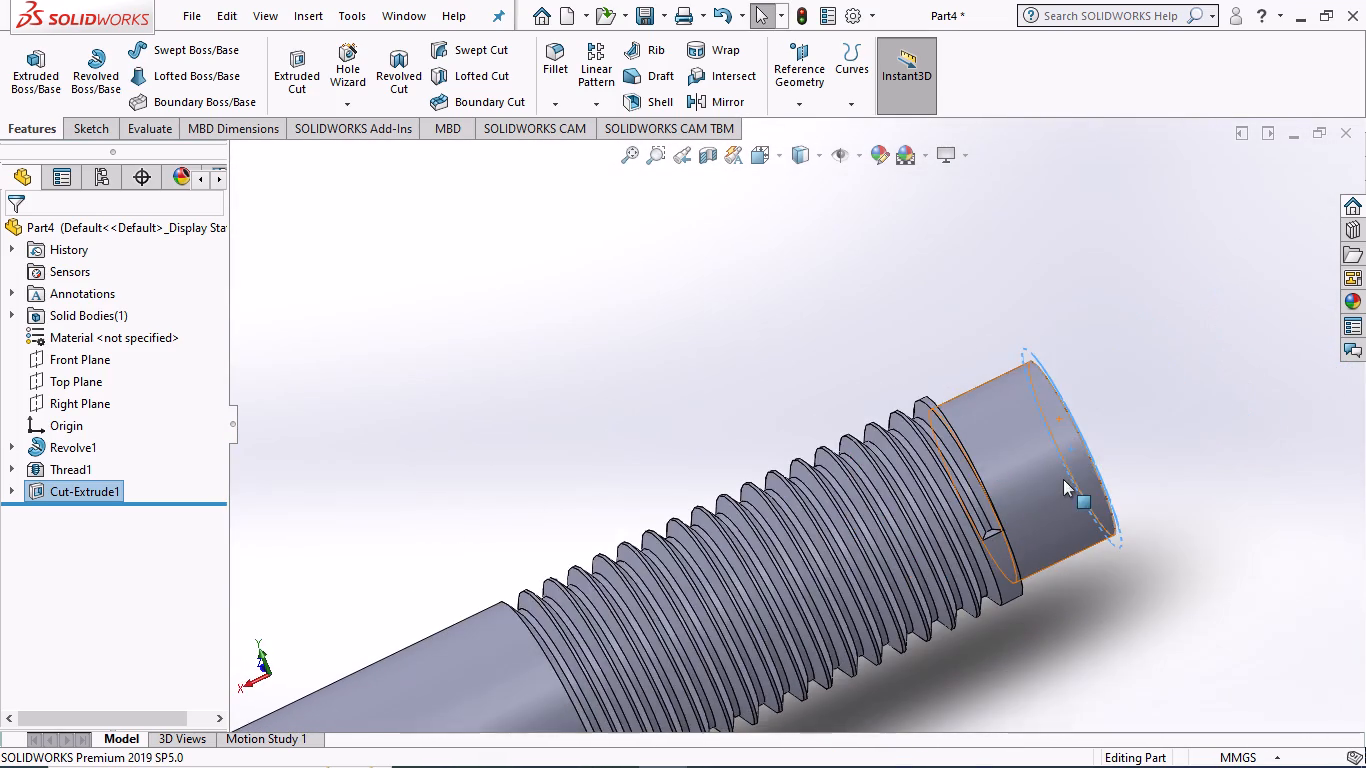
pyautogui.scroll(2, 1052, 480)
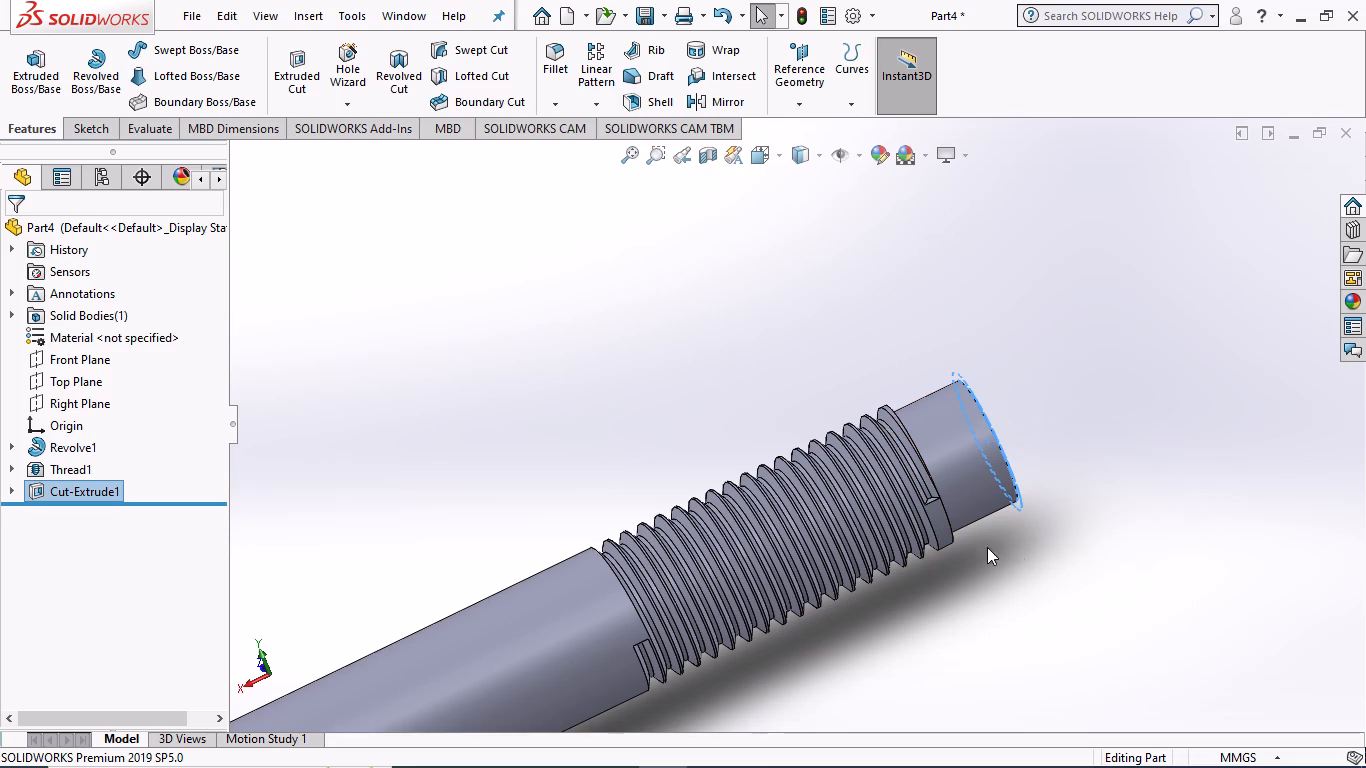
pyautogui.scroll(2, 598, 424)
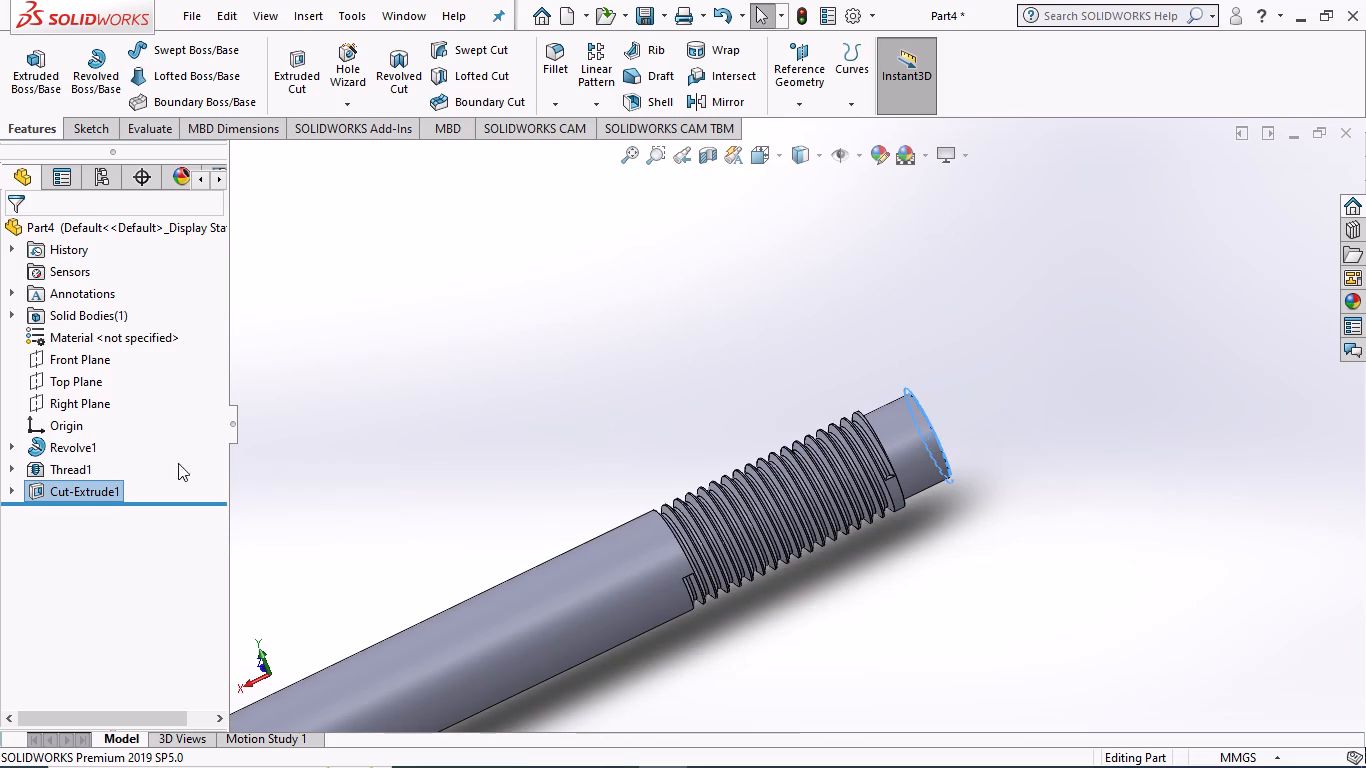
# Edit the existing thread feature and change its specification type to Metric Tap.
pyautogui.click(67, 464)
pyautogui.click(85, 407)
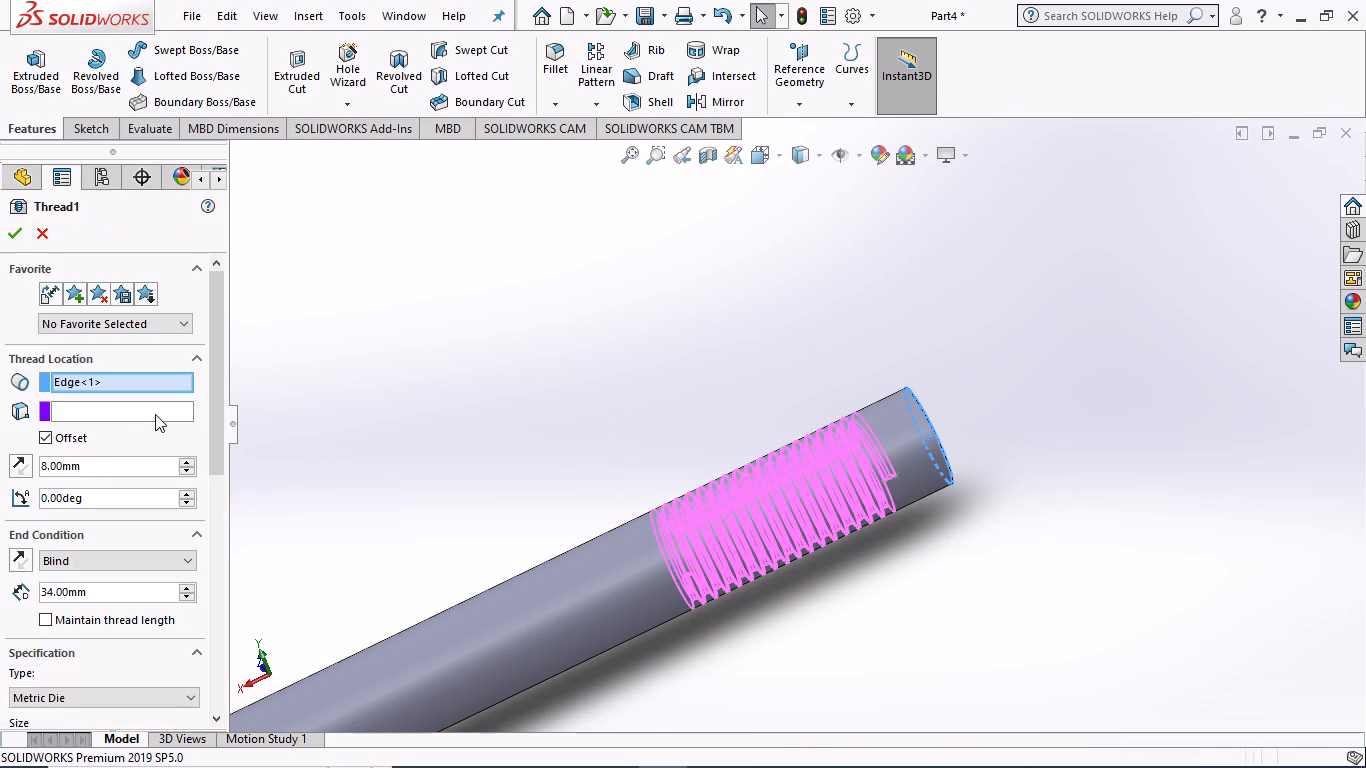
pyautogui.scroll(-1, 221, 609)
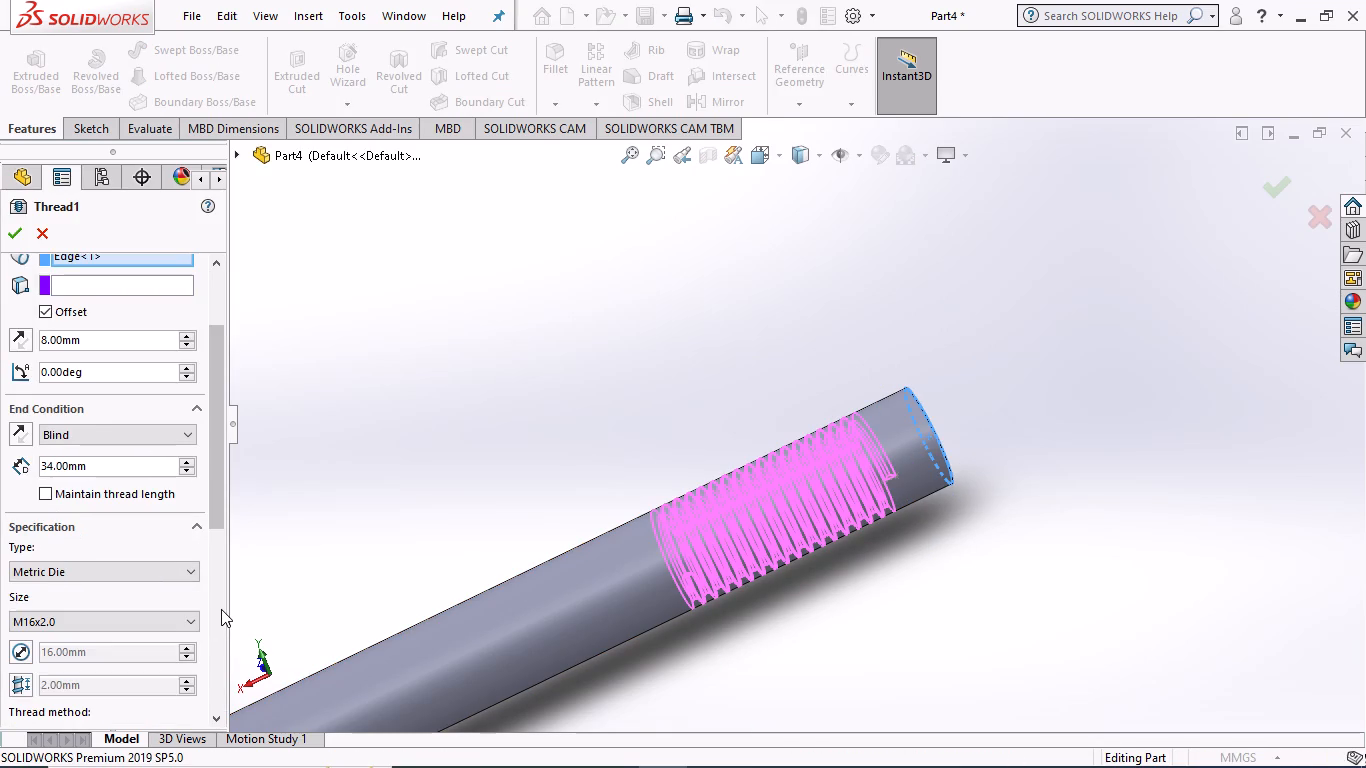
pyautogui.scroll(-1, 217, 609)
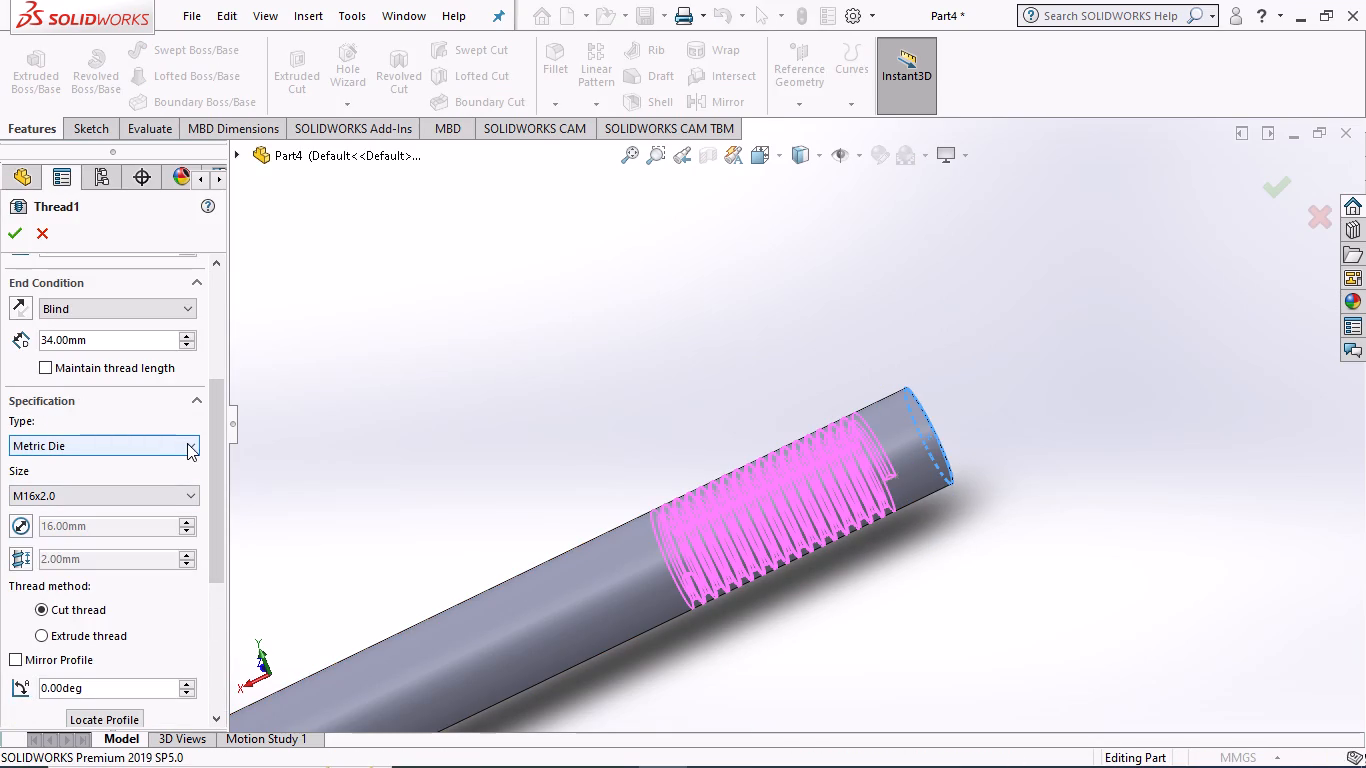
pyautogui.click(188, 444)
pyautogui.click(64, 505)
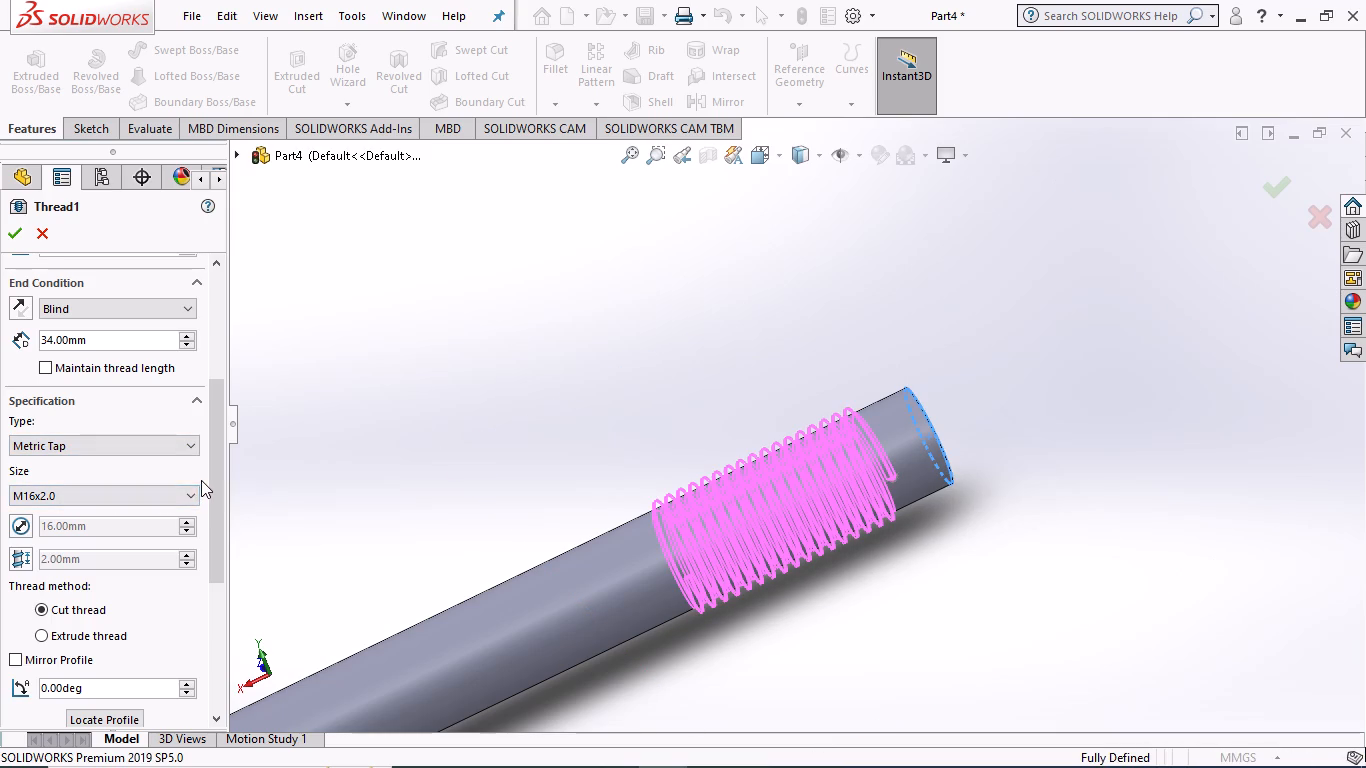
# Enable the thread's pitch override at 2.00 mm and try to apply the feature as a cut thread.
pyautogui.click(186, 562)
pyautogui.click(25, 557)
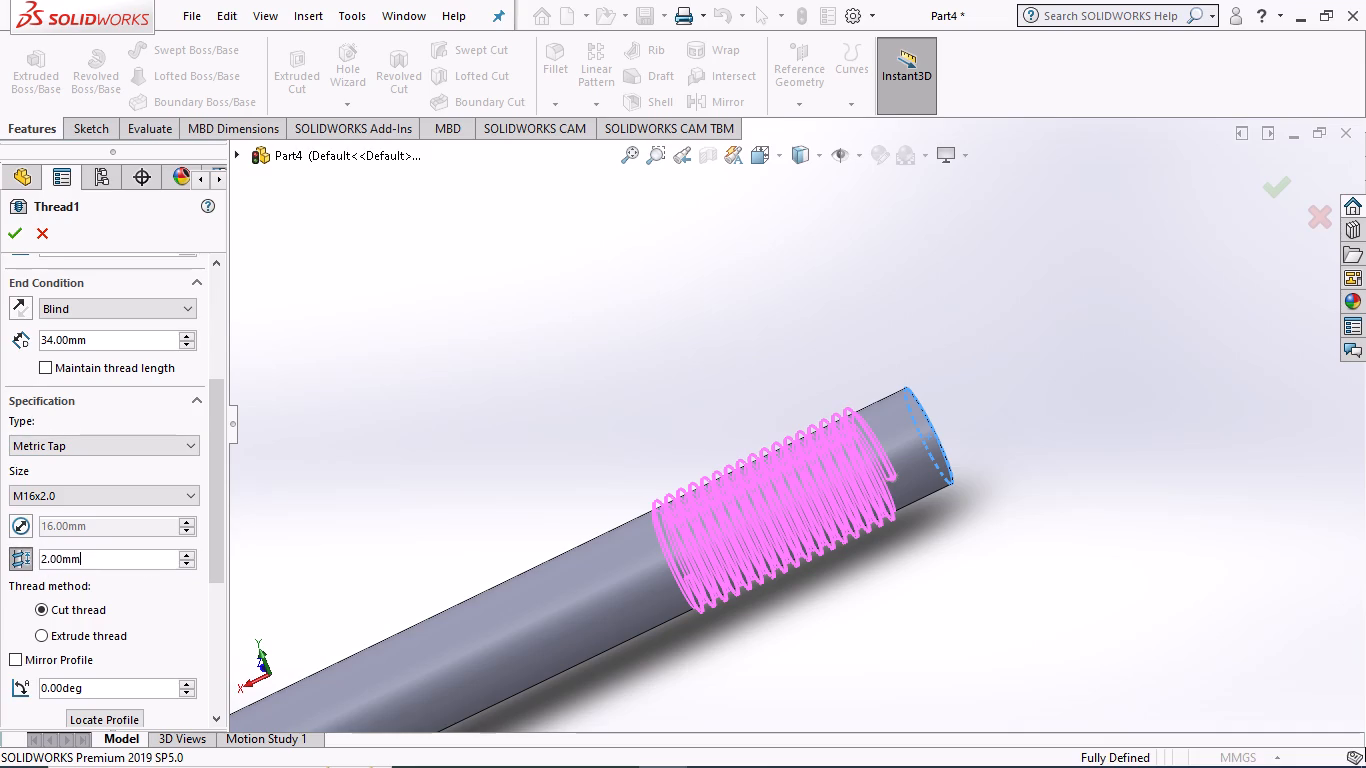
pyautogui.click(187, 564)
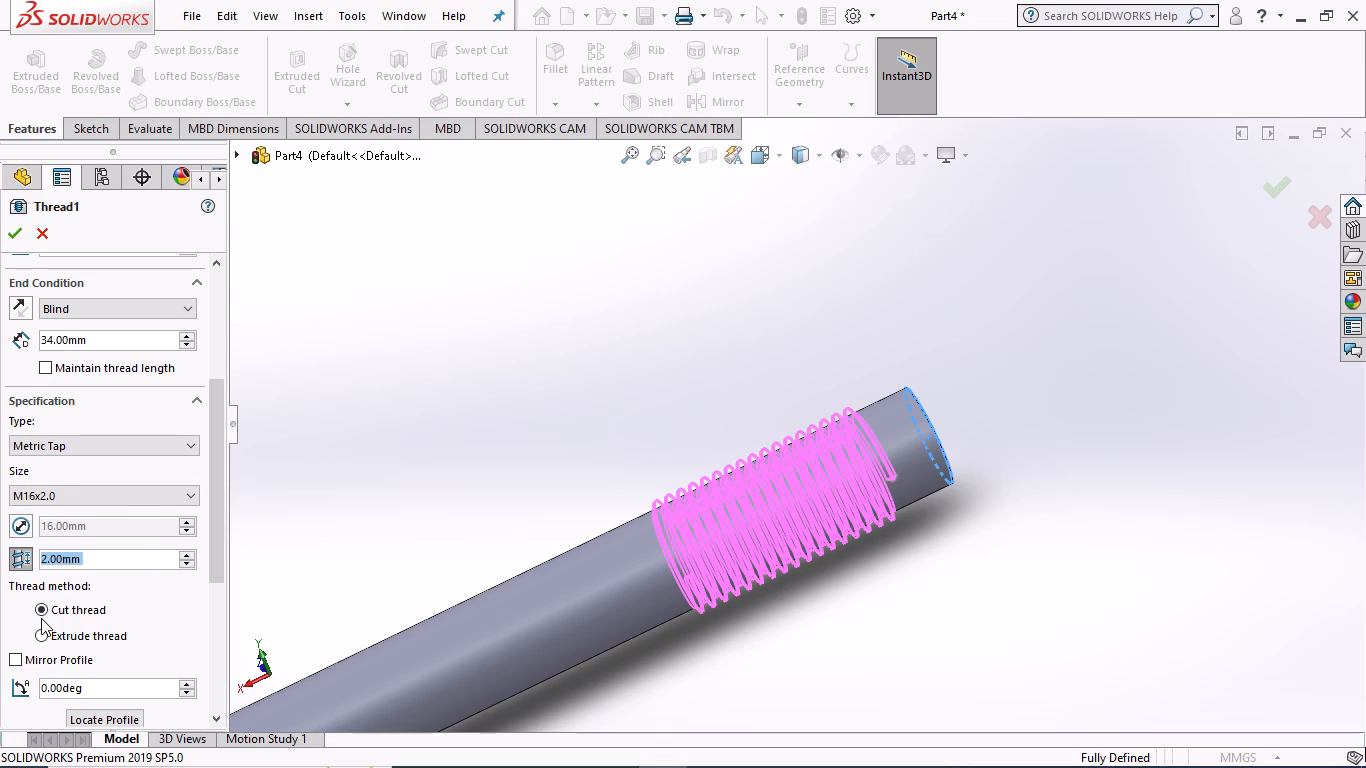
pyautogui.click(13, 235)
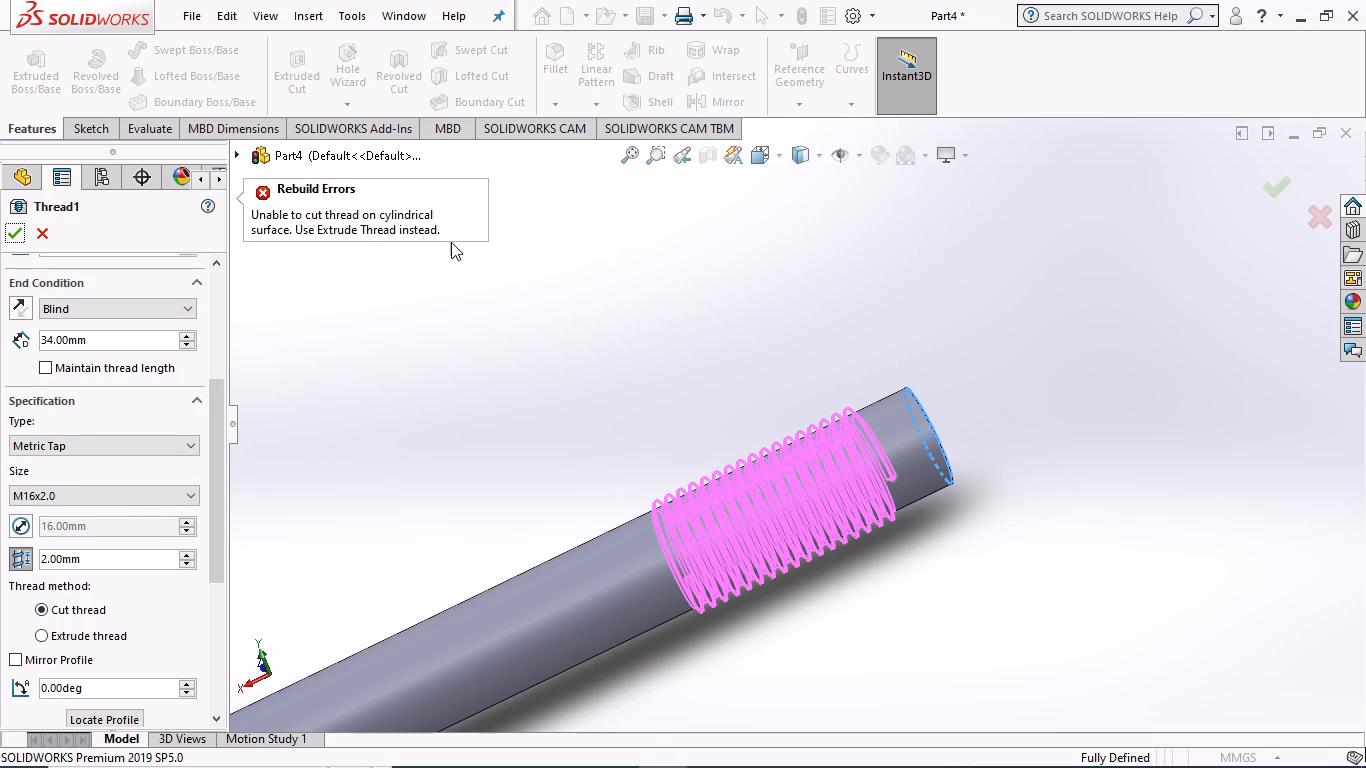
# Change the thread method to Extrude thread and apply the Metric Tap M16x2.0 thread.
pyautogui.click(46, 636)
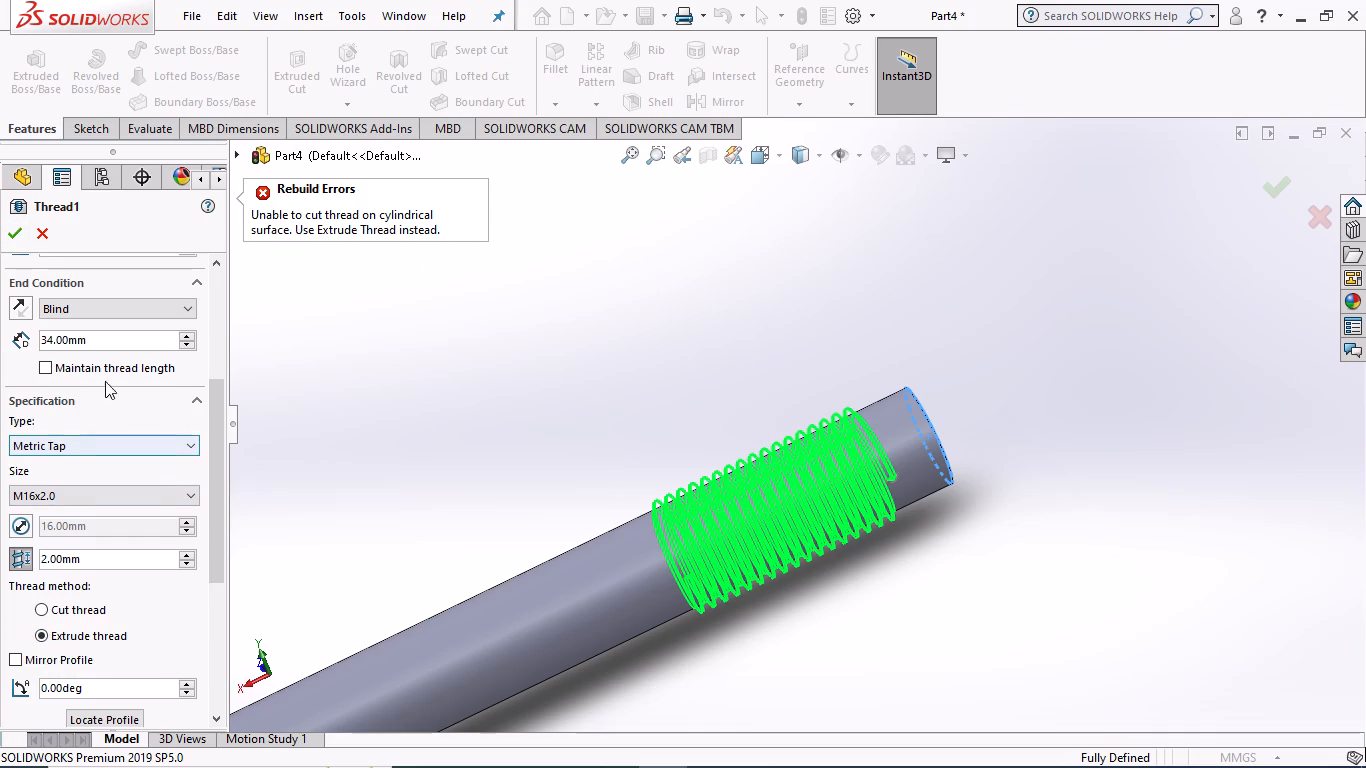
pyautogui.click(15, 232)
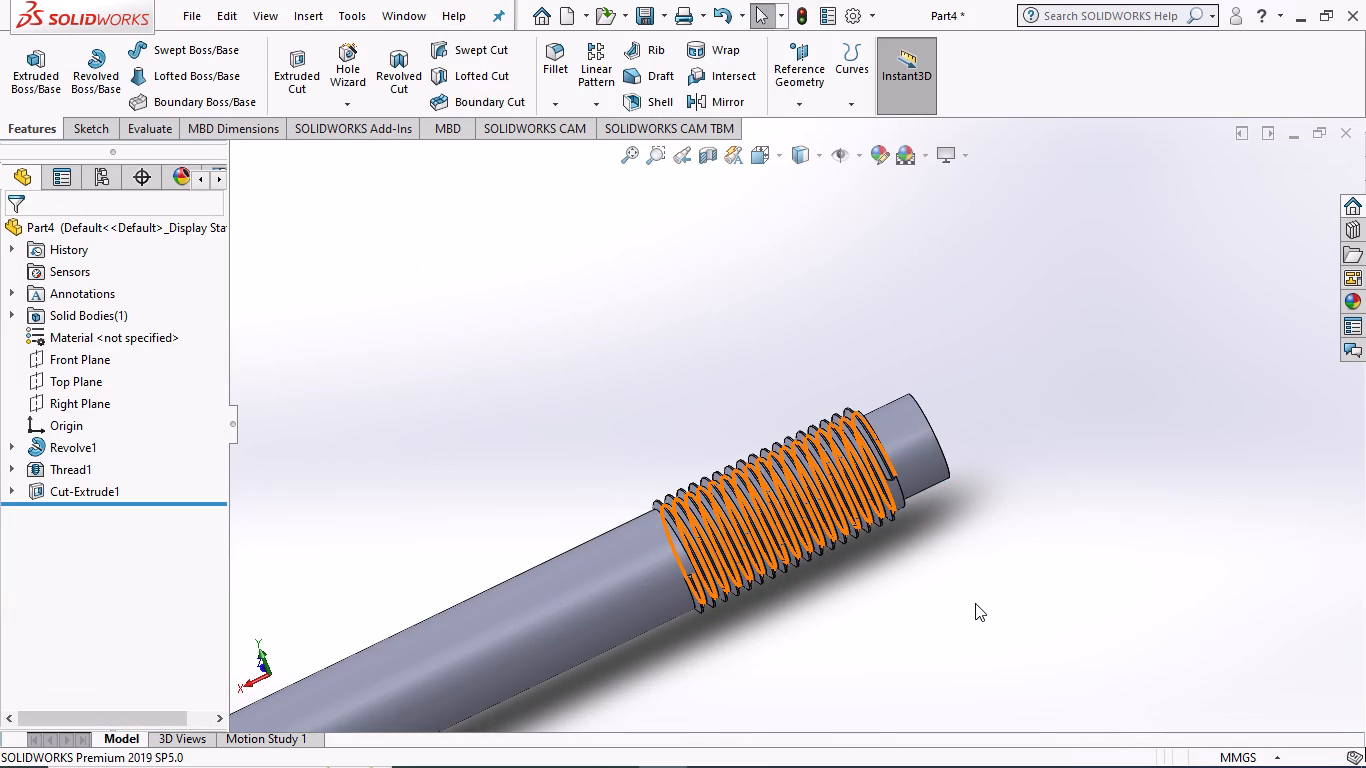
# Examine the extruded thread, the reduced tip and the whole shaft from several angles.
pyautogui.moveTo(975, 603); pyautogui.dragTo(851, 653, button='middle')
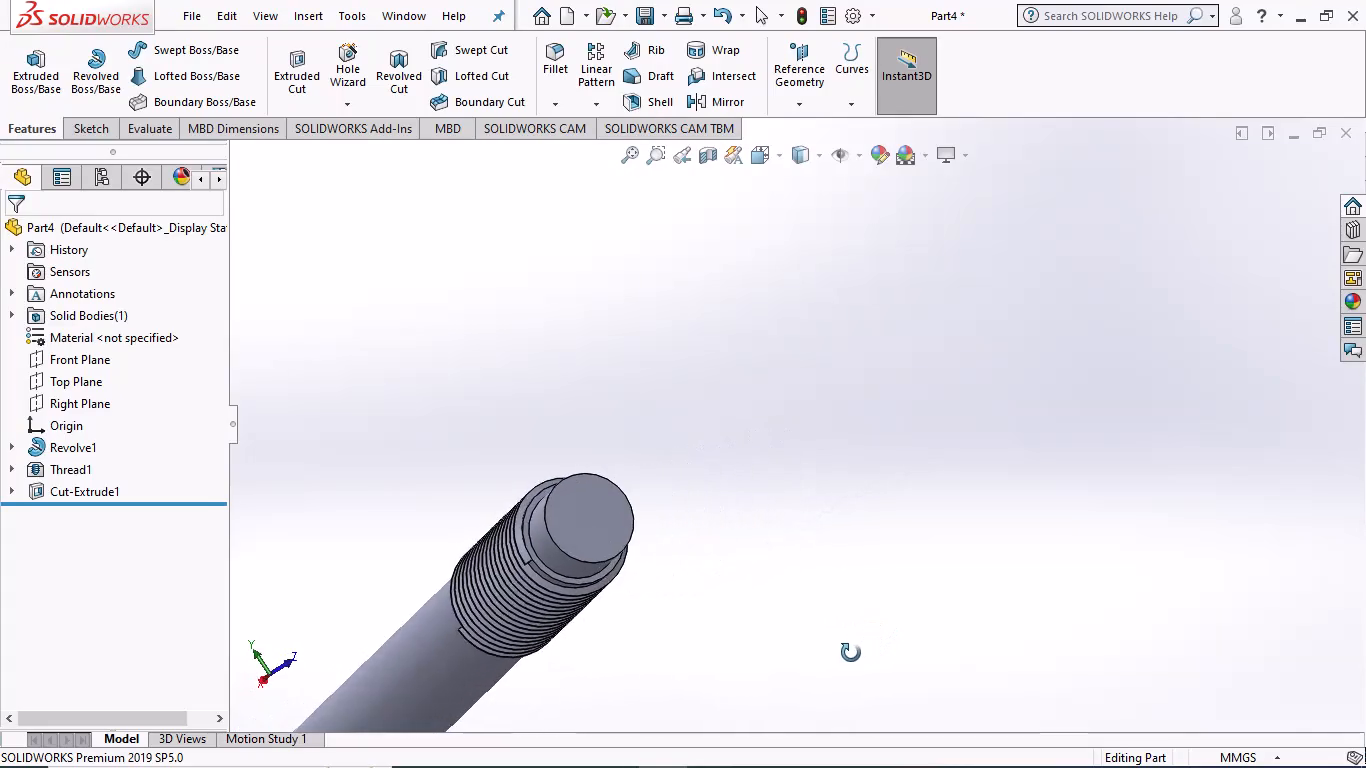
pyautogui.moveTo(851, 653); pyautogui.dragTo(912, 735, button='middle')
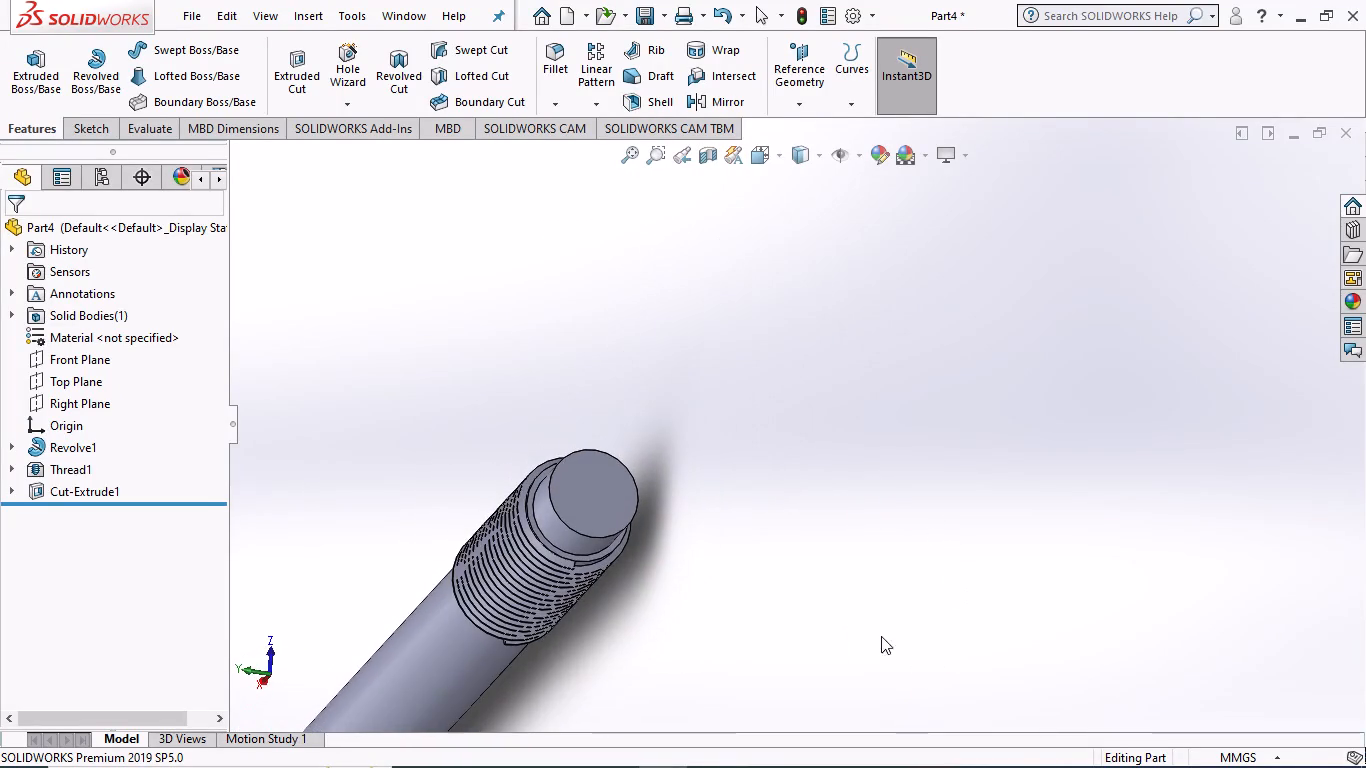
pyautogui.moveTo(755, 593); pyautogui.dragTo(889, 764, button='middle')
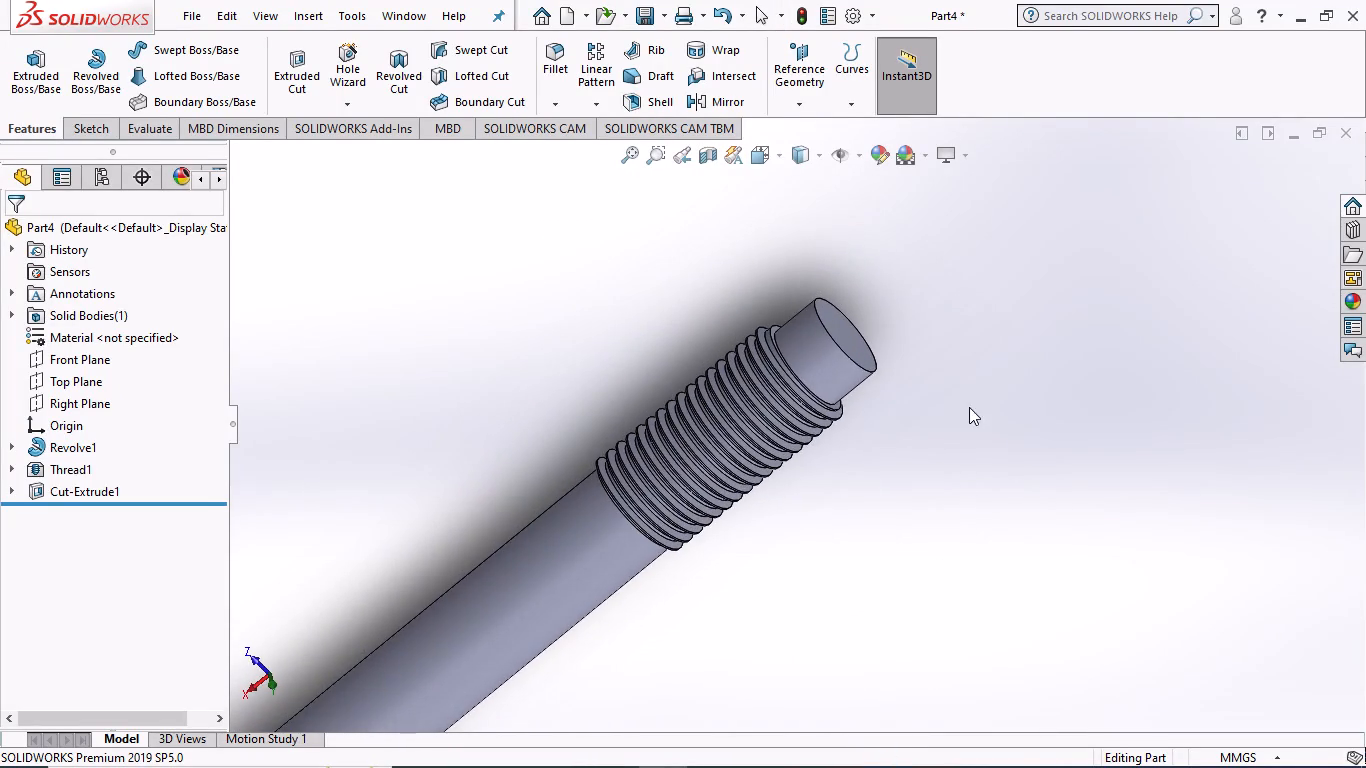
pyautogui.moveTo(976, 416); pyautogui.dragTo(1085, 725, button='middle')
pyautogui.scroll(1, 1085, 725)
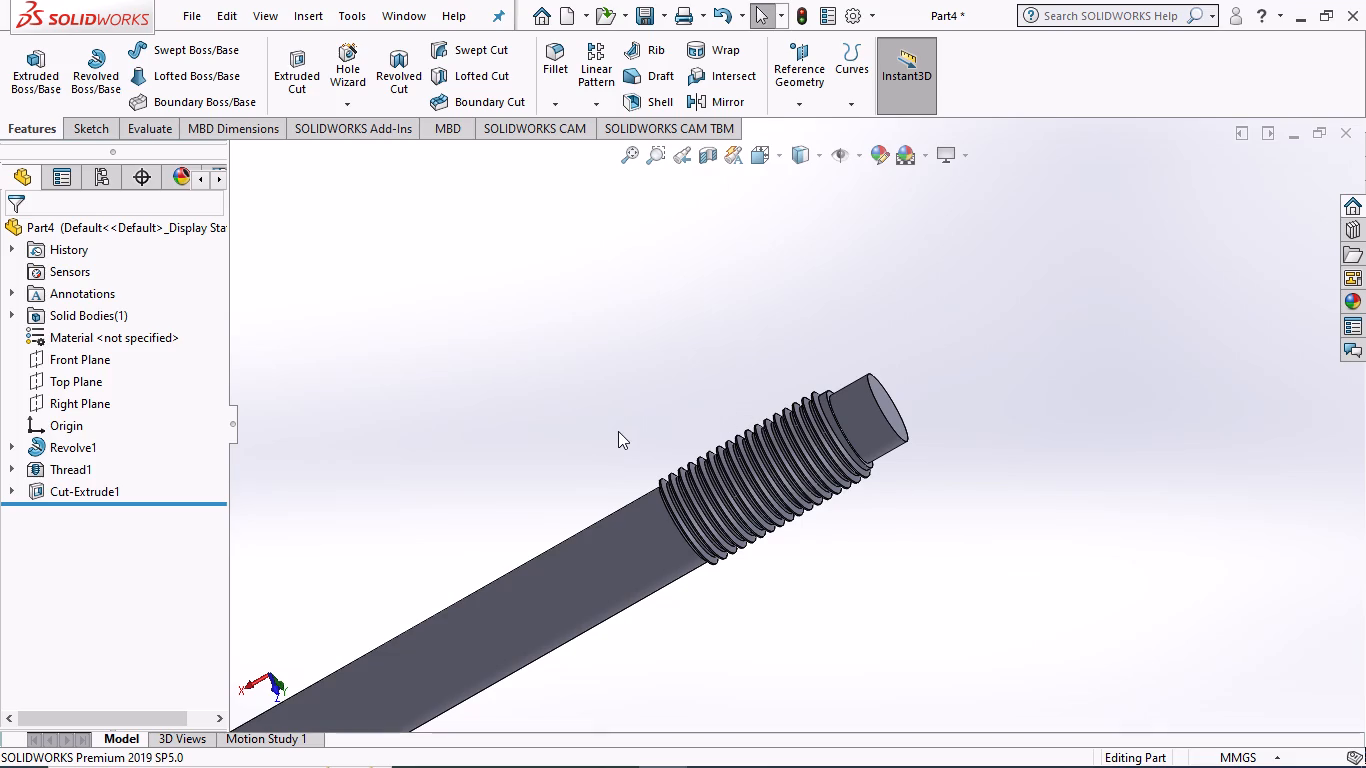
pyautogui.scroll(5, 618, 431)
pyautogui.moveTo(607, 440); pyautogui.dragTo(926, 400, button='middle')
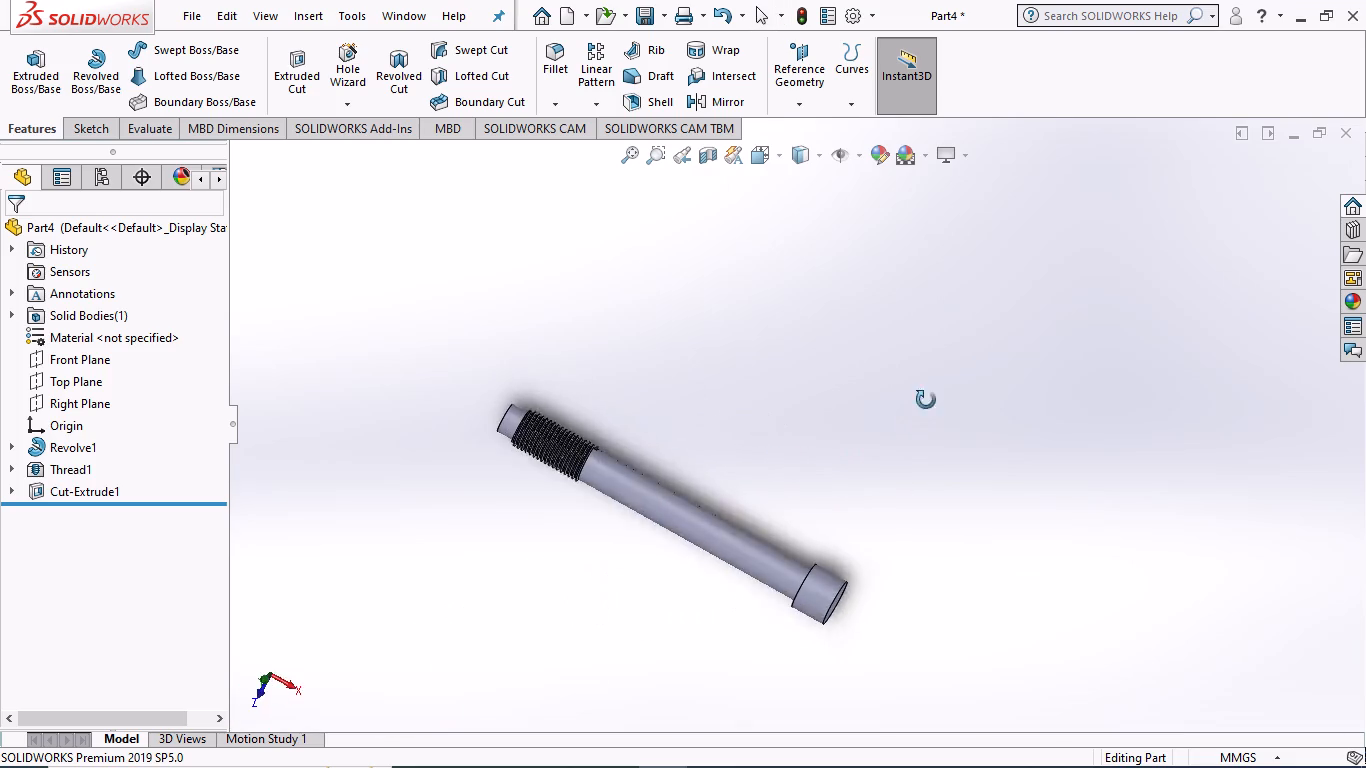
pyautogui.moveTo(926, 400); pyautogui.dragTo(912, 457, button='middle')
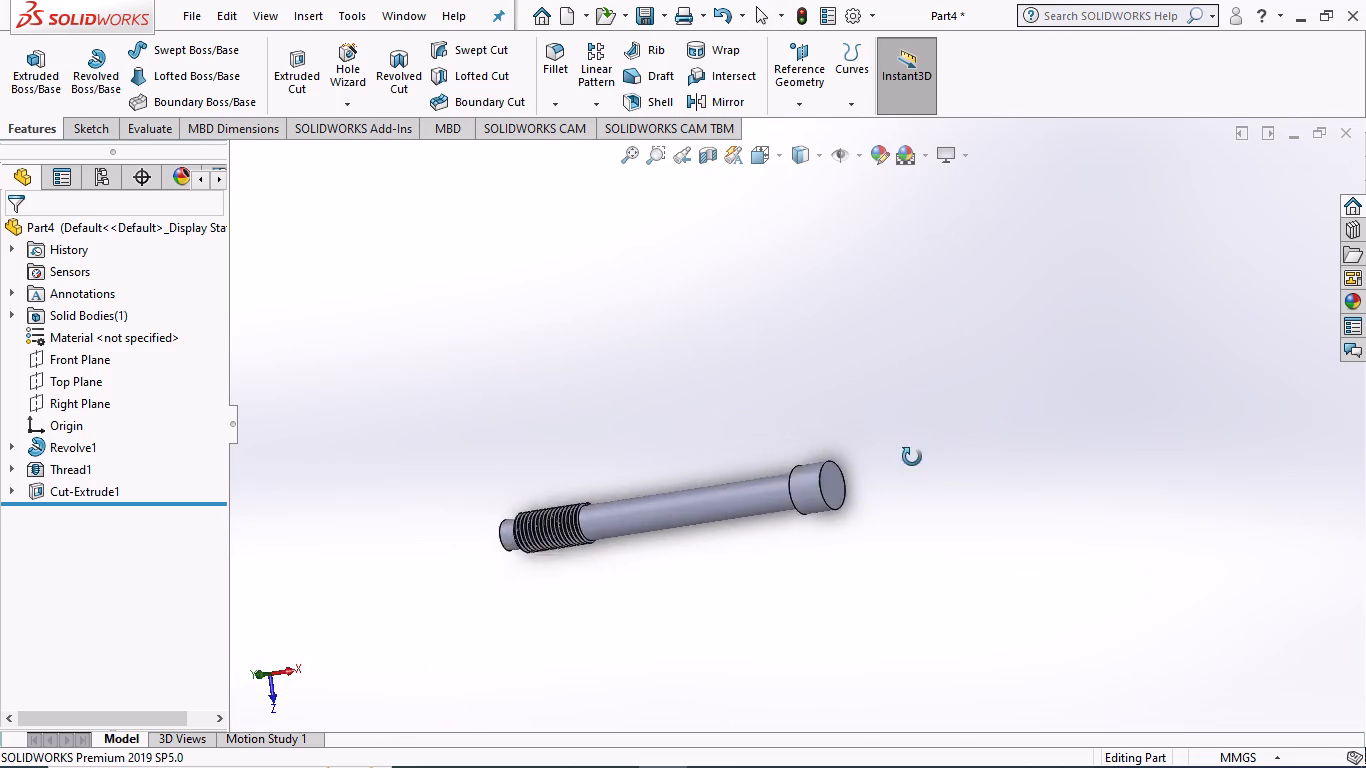
pyautogui.moveTo(912, 457); pyautogui.dragTo(913, 488, button='middle')
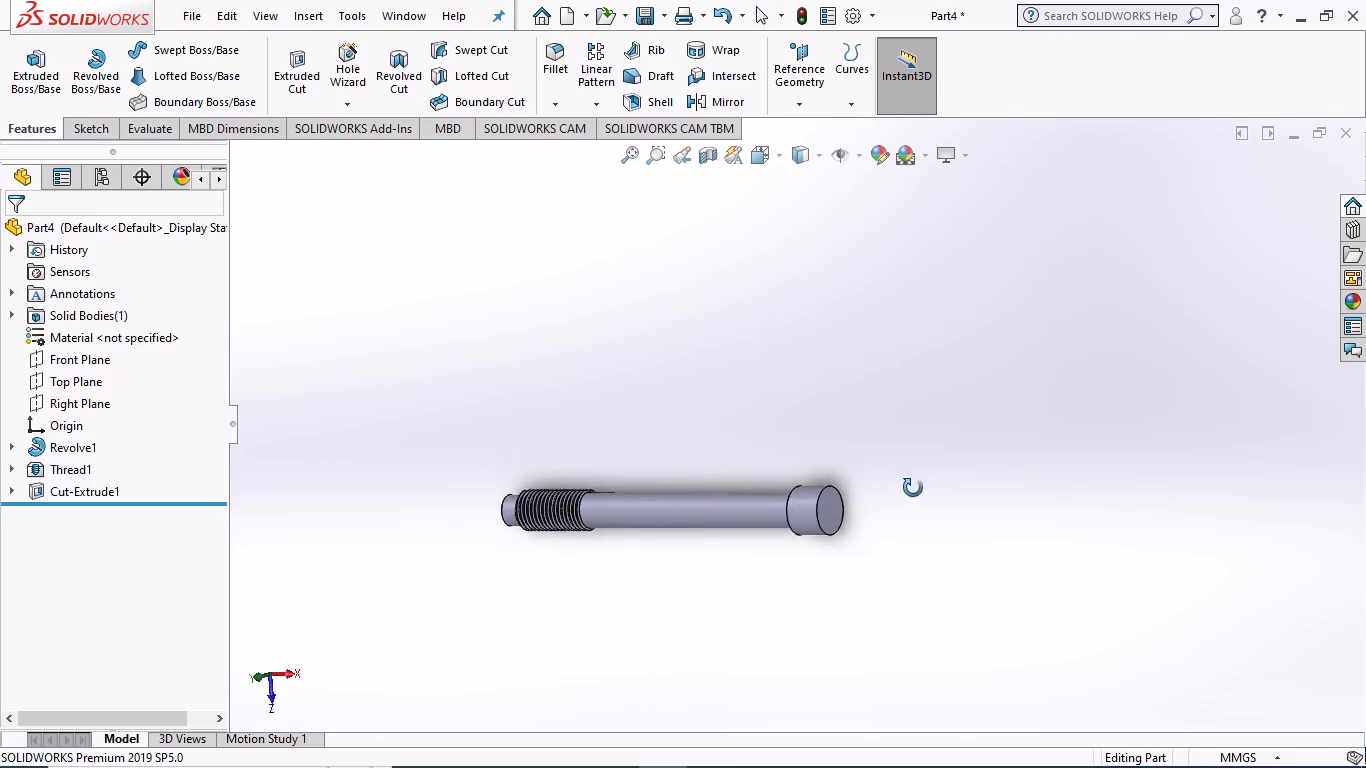
pyautogui.moveTo(913, 488); pyautogui.dragTo(954, 484, button='middle')
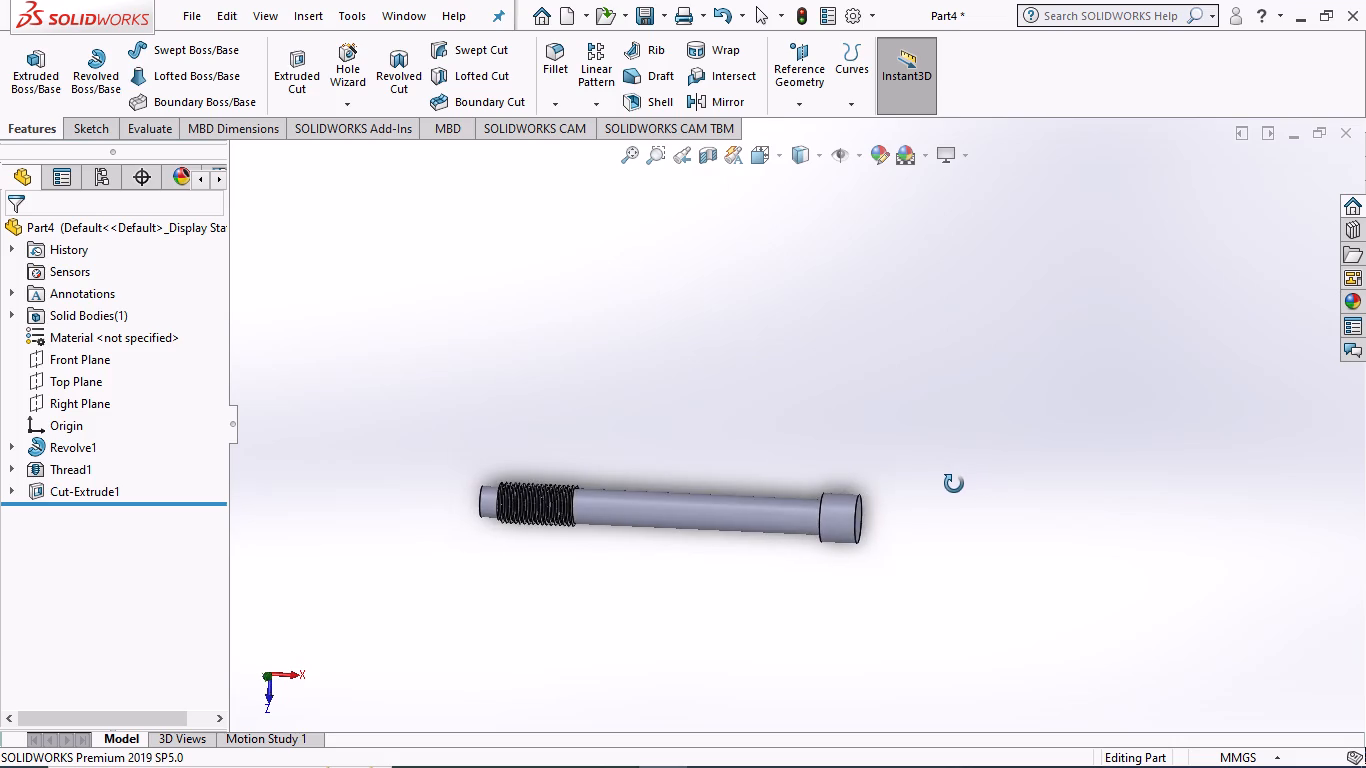
pyautogui.moveTo(954, 484); pyautogui.dragTo(1211, 459, button='middle')
# Inspect the thread's profile, its start and end, and its height relative to the shaft surface close up.
pyautogui.scroll(-2, 759, 473)
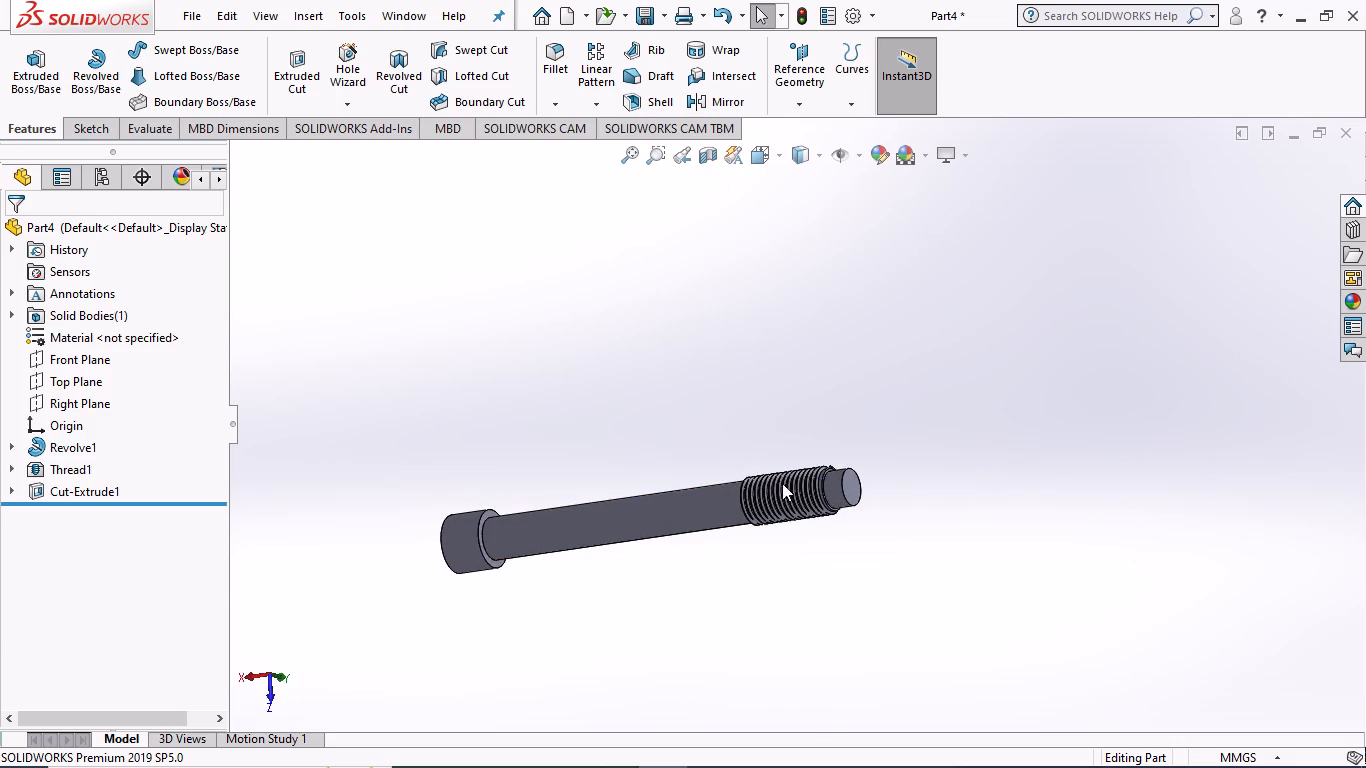
pyautogui.scroll(-8, 782, 483)
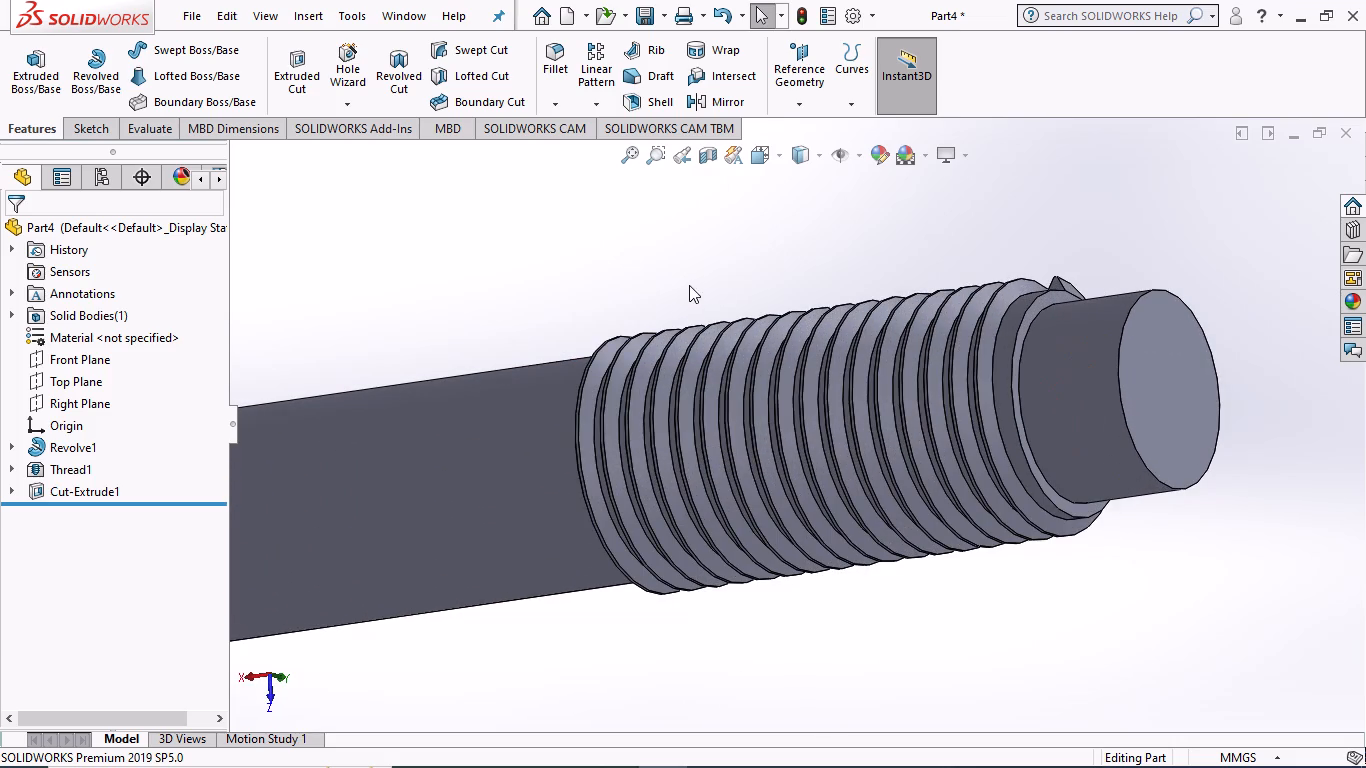
pyautogui.moveTo(695, 285); pyautogui.dragTo(701, 316, button='middle')
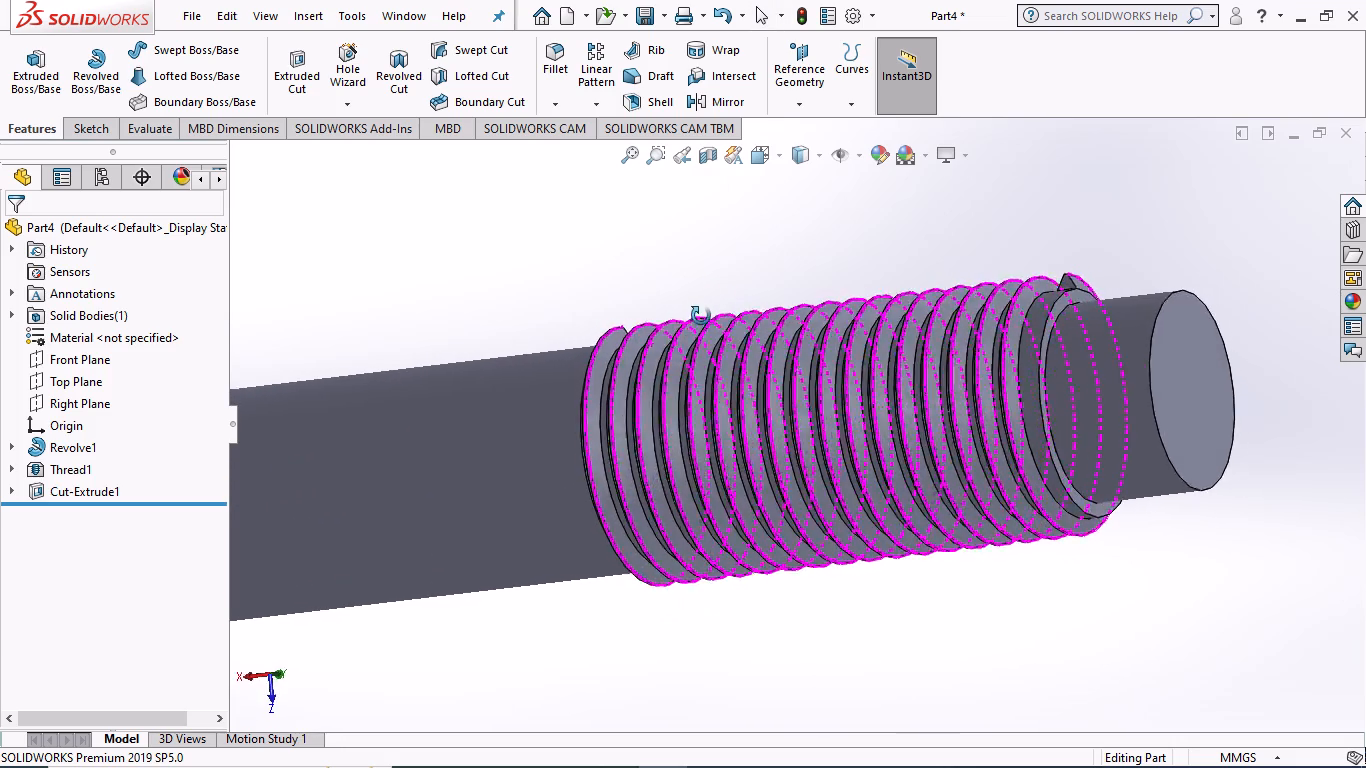
pyautogui.moveTo(701, 316); pyautogui.dragTo(680, 357, button='middle')
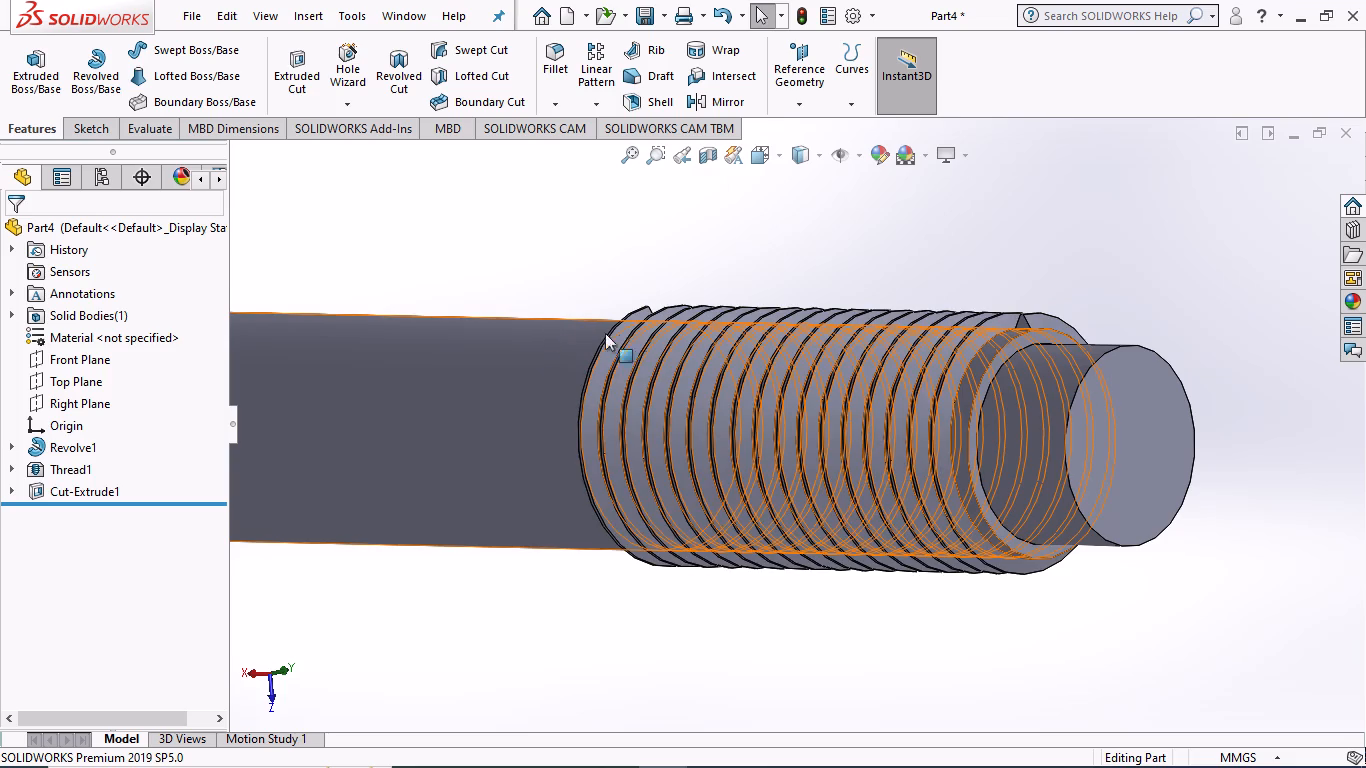
pyautogui.moveTo(517, 593); pyautogui.dragTo(578, 571, button='middle')
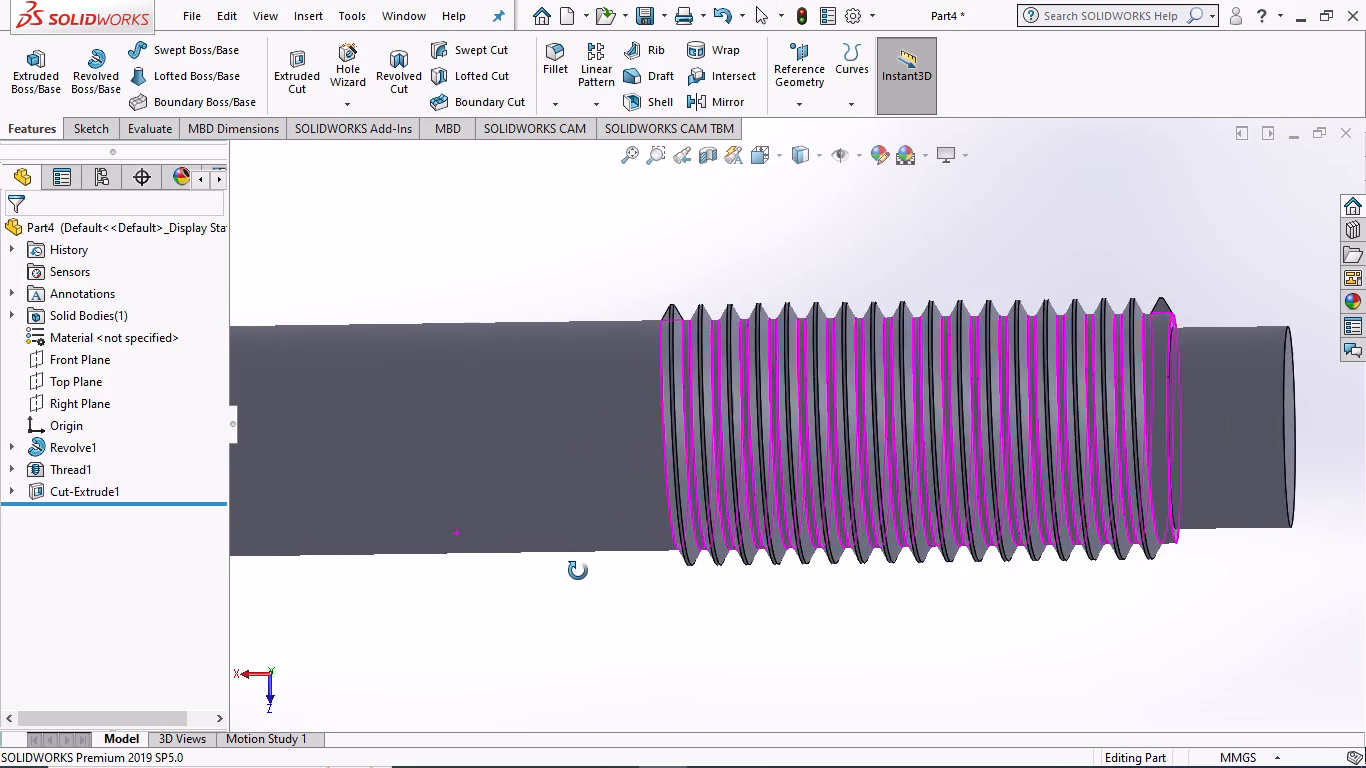
pyautogui.moveTo(578, 571); pyautogui.dragTo(524, 583, button='middle')
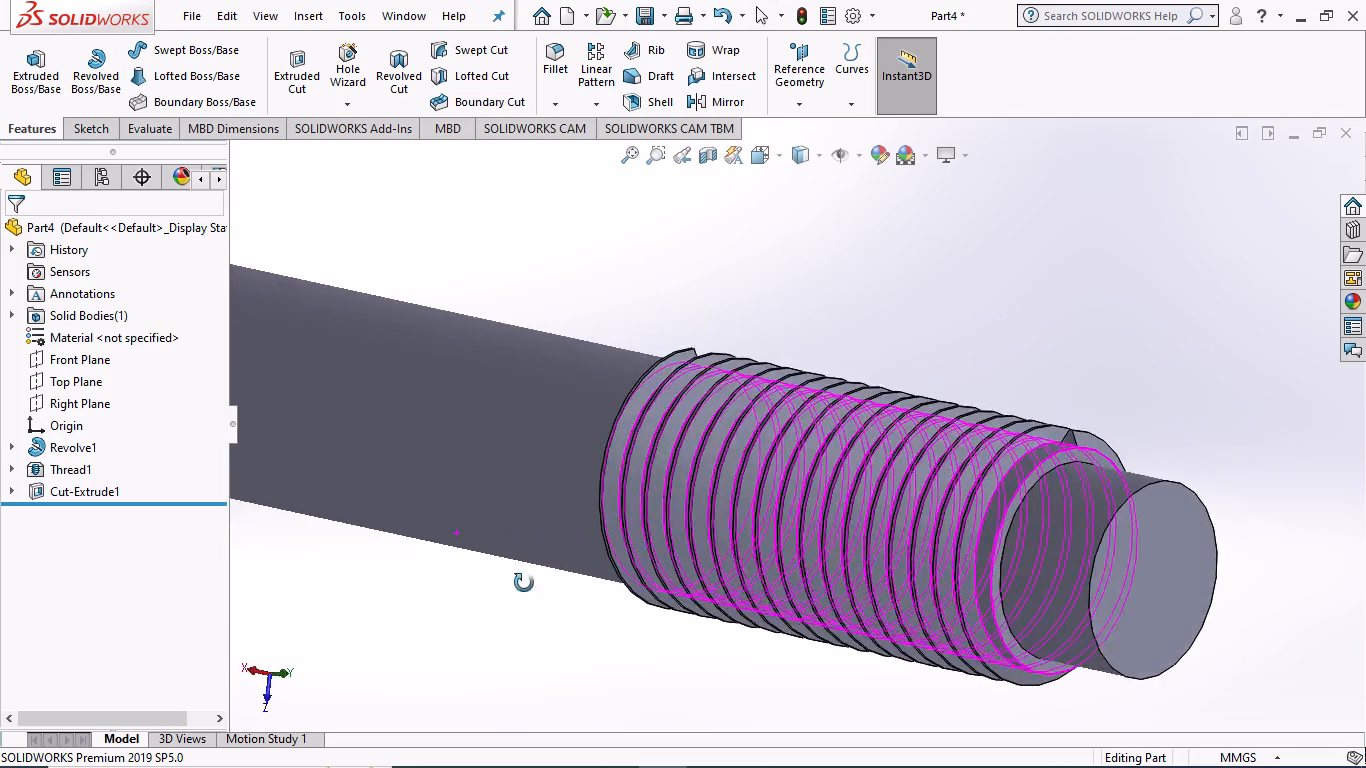
pyautogui.moveTo(524, 583); pyautogui.dragTo(602, 438, button='middle')
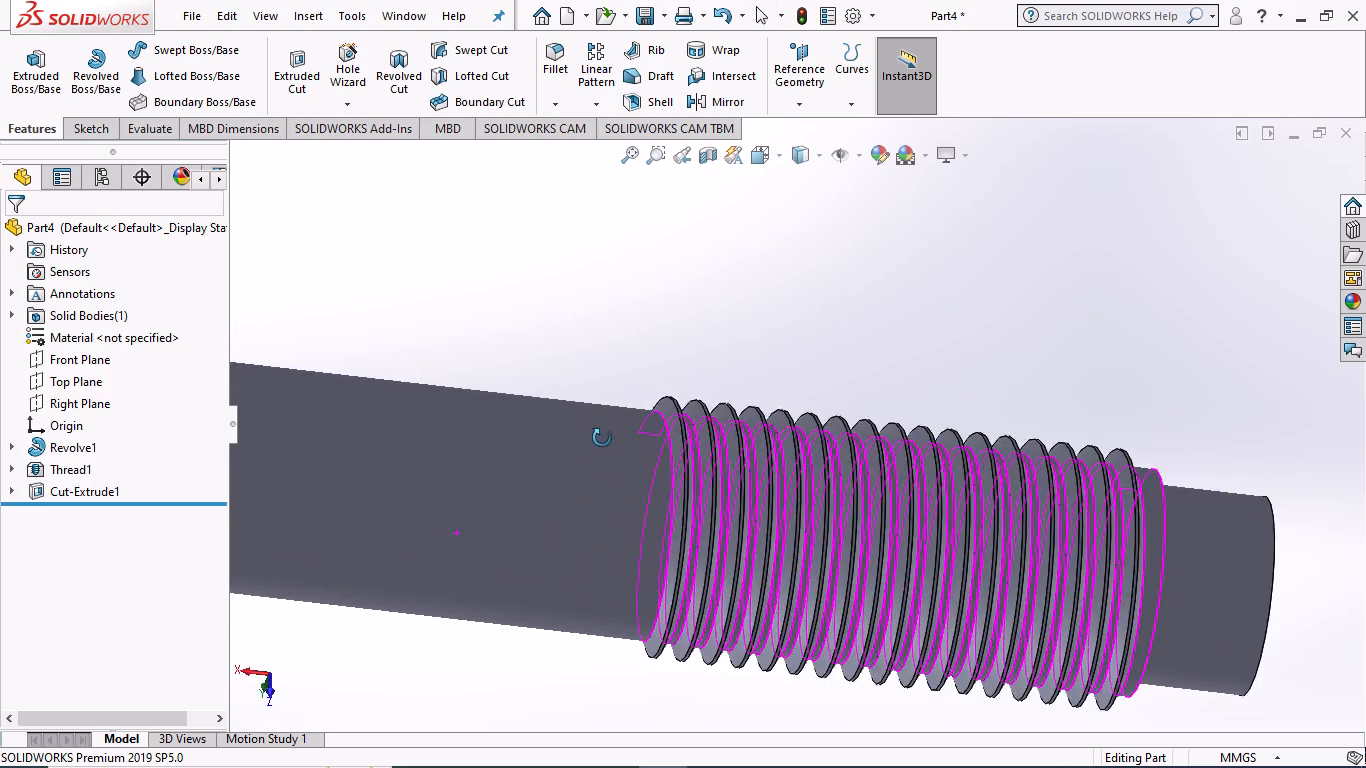
pyautogui.moveTo(602, 438); pyautogui.dragTo(597, 408, button='middle')
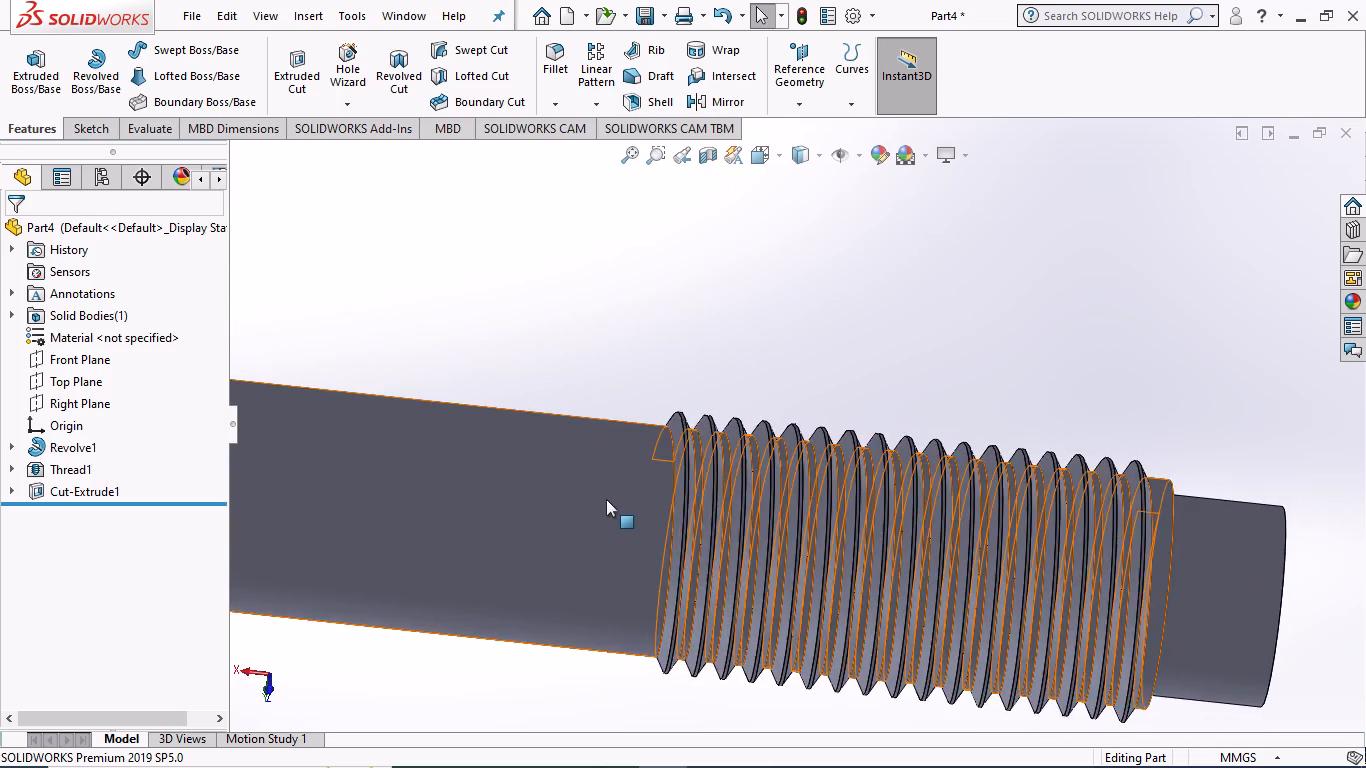
pyautogui.scroll(-2, 608, 504)
pyautogui.scroll(12, 619, 514)
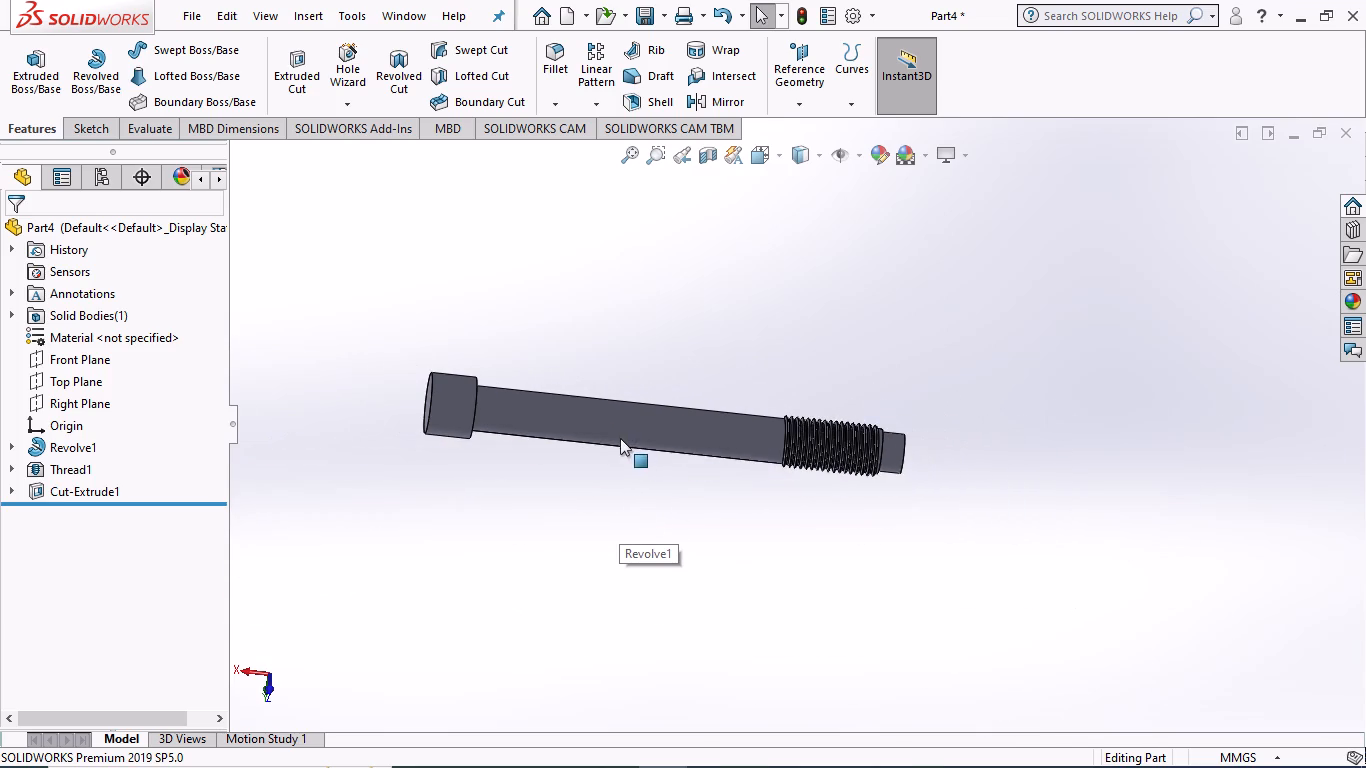
pyautogui.scroll(-1, 620, 438)
pyautogui.scroll(-1, 712, 435)
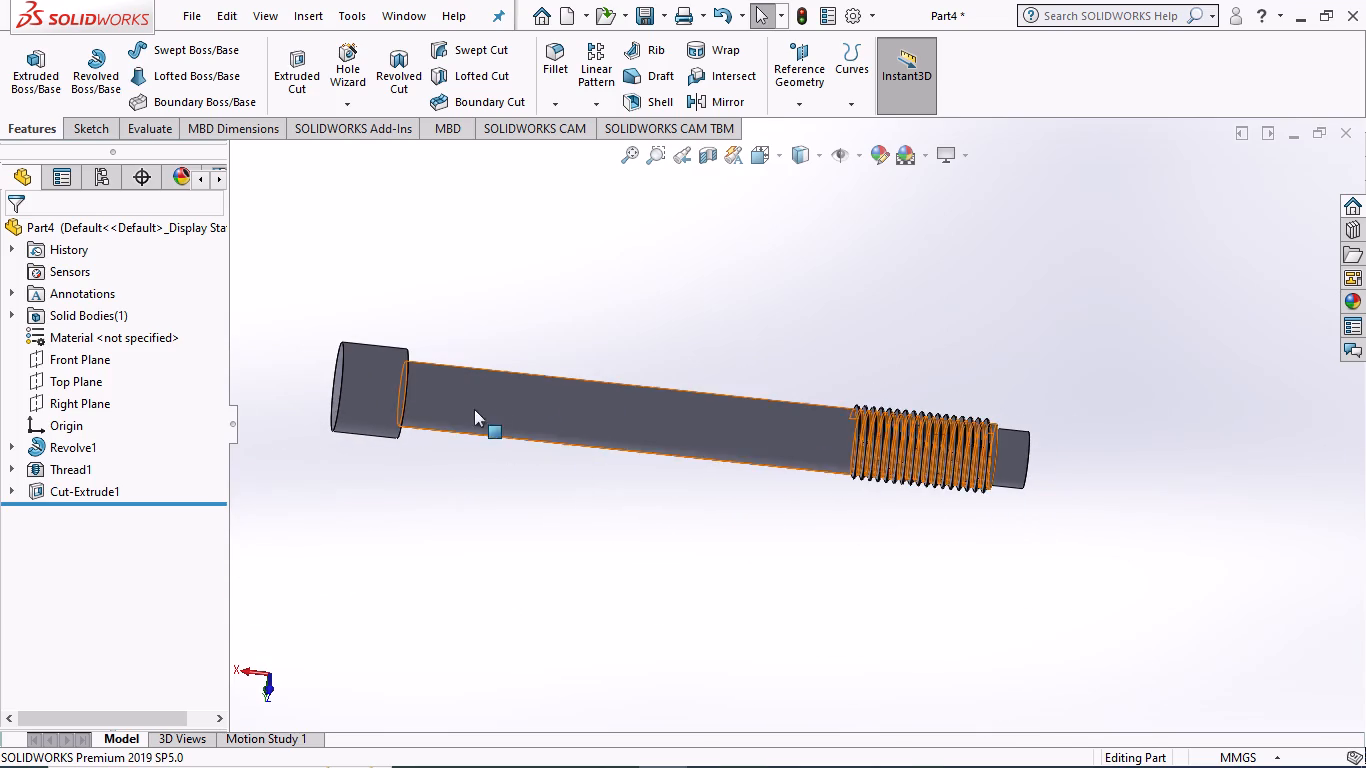
pyautogui.scroll(-3, 888, 435)
pyautogui.scroll(-2, 799, 440)
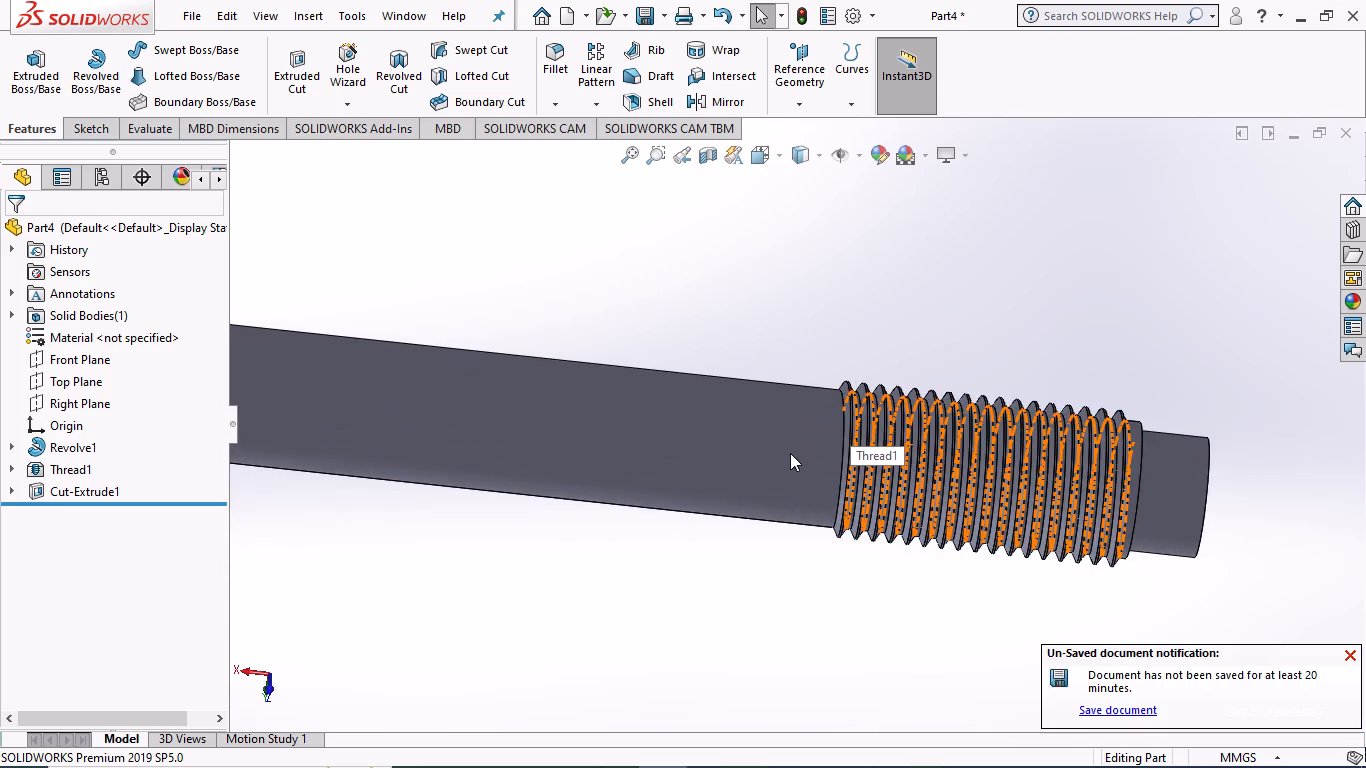
pyautogui.scroll(3, 814, 443)
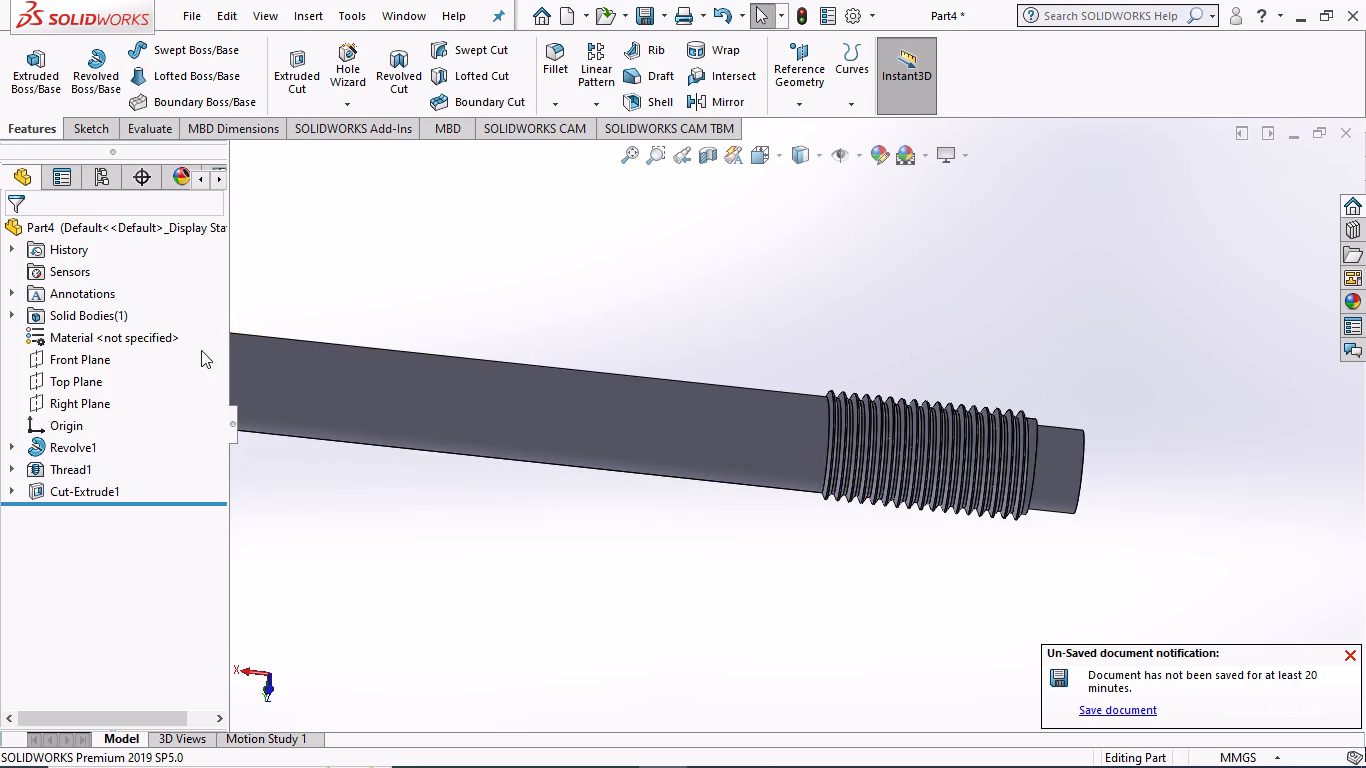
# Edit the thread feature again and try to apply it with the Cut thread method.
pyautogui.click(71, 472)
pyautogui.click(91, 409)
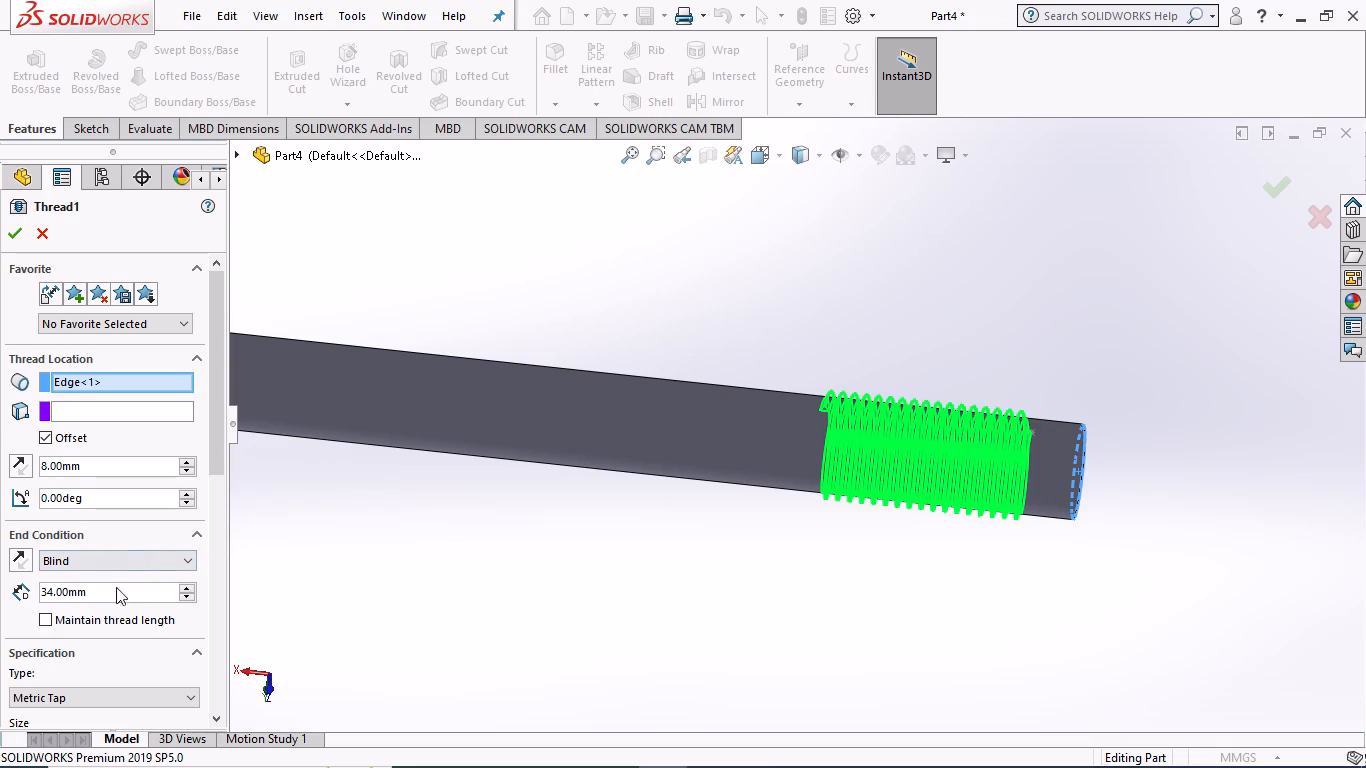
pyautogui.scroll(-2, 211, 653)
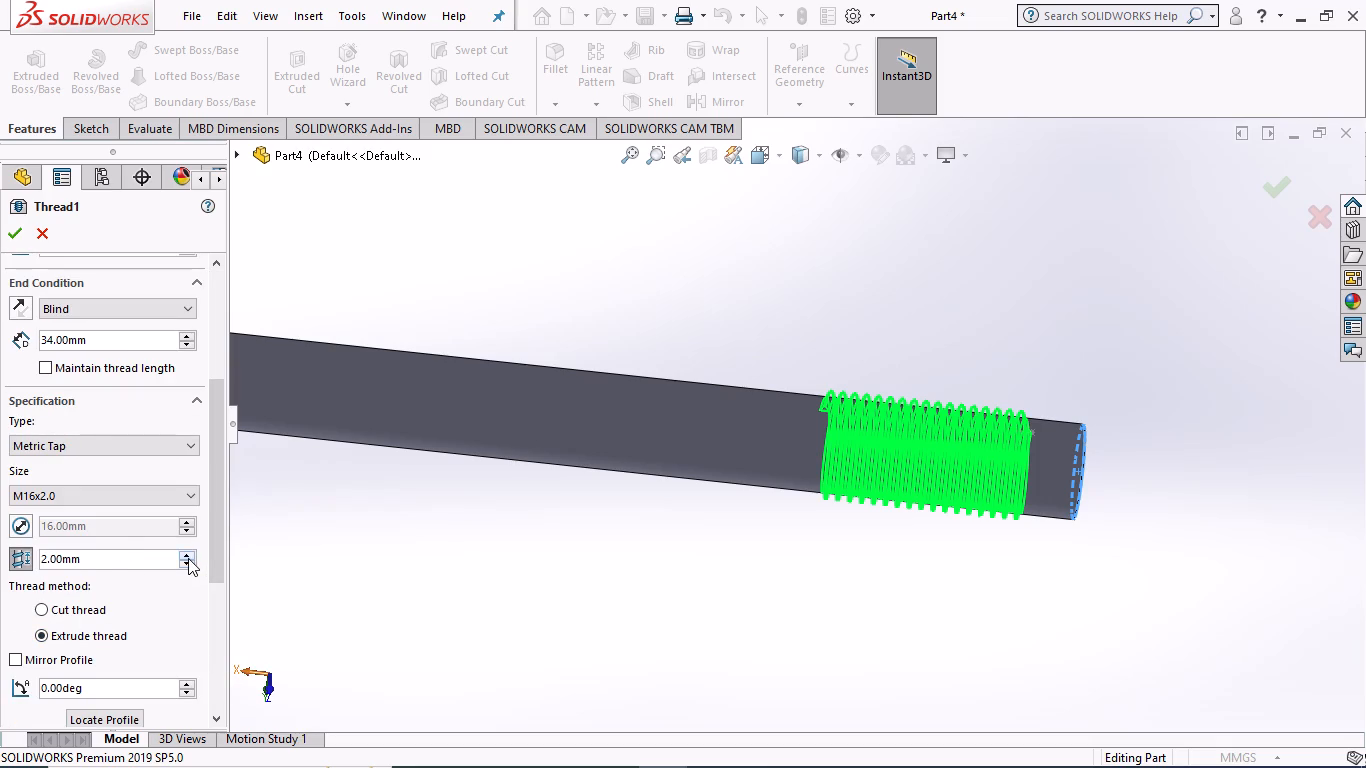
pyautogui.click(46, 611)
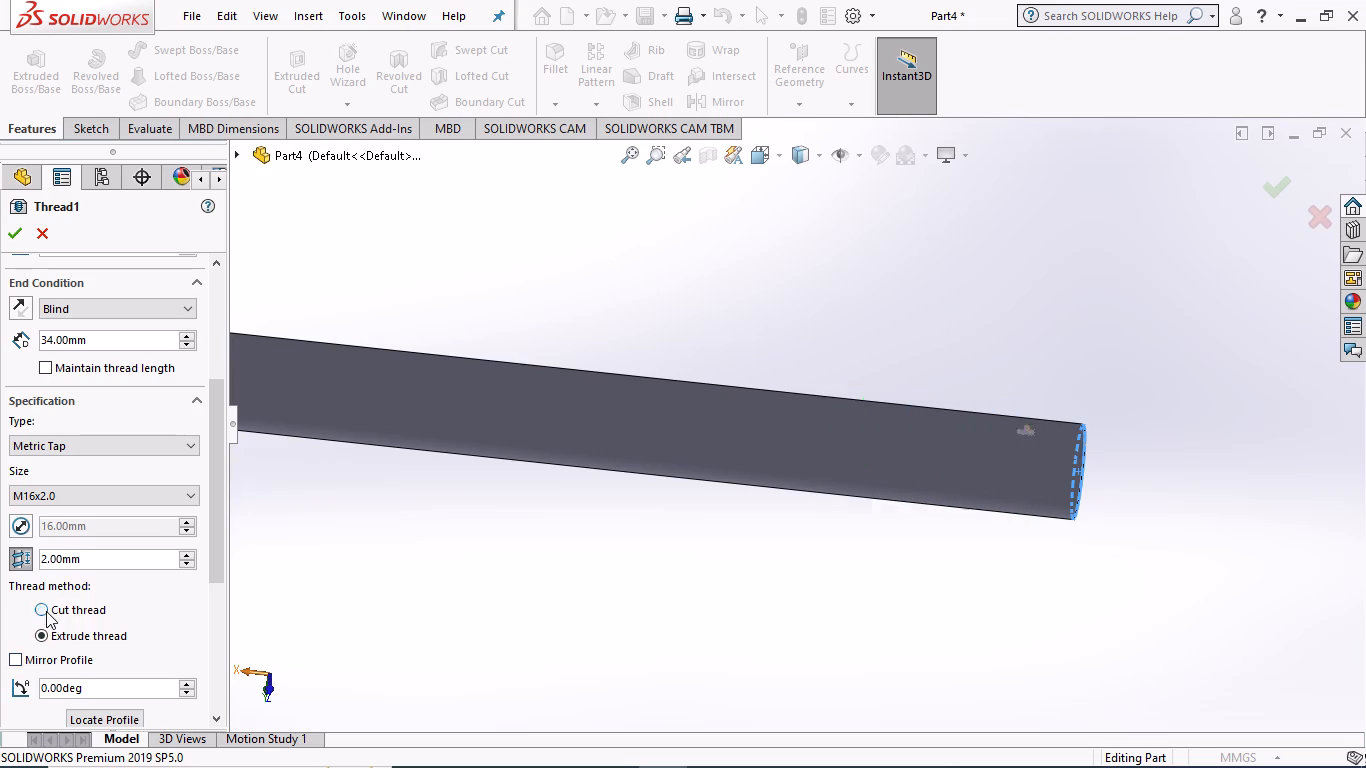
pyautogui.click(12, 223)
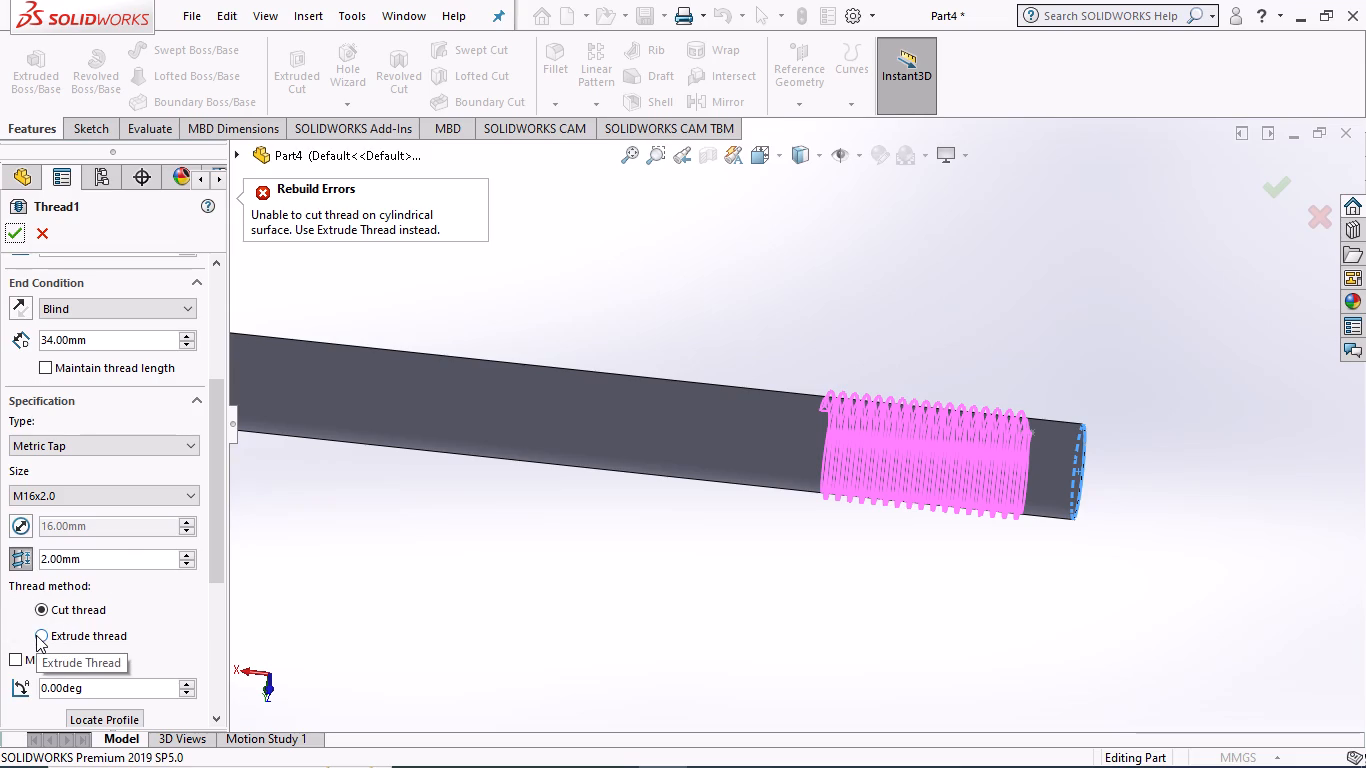
# Change the thread size to M16x1.5.
pyautogui.click(190, 495)
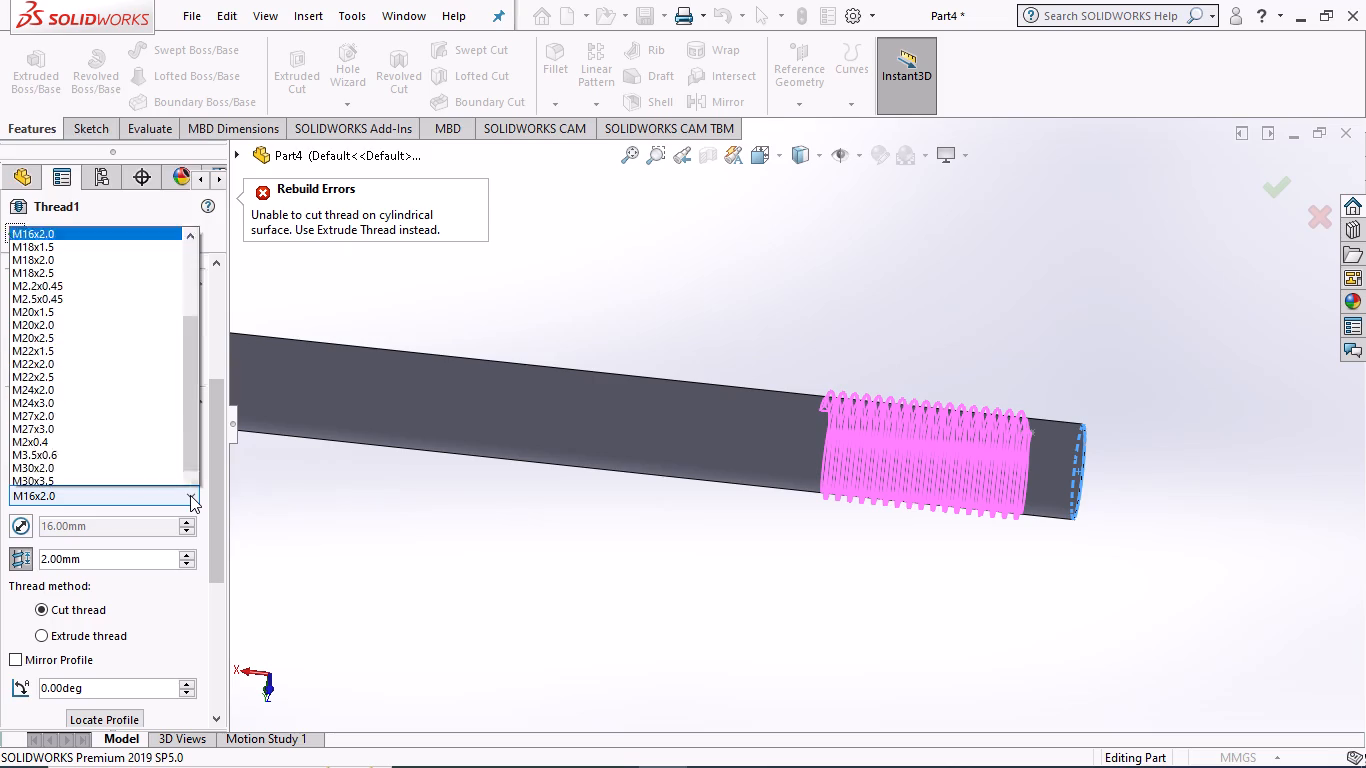
pyautogui.click(188, 494)
pyautogui.click(188, 494)
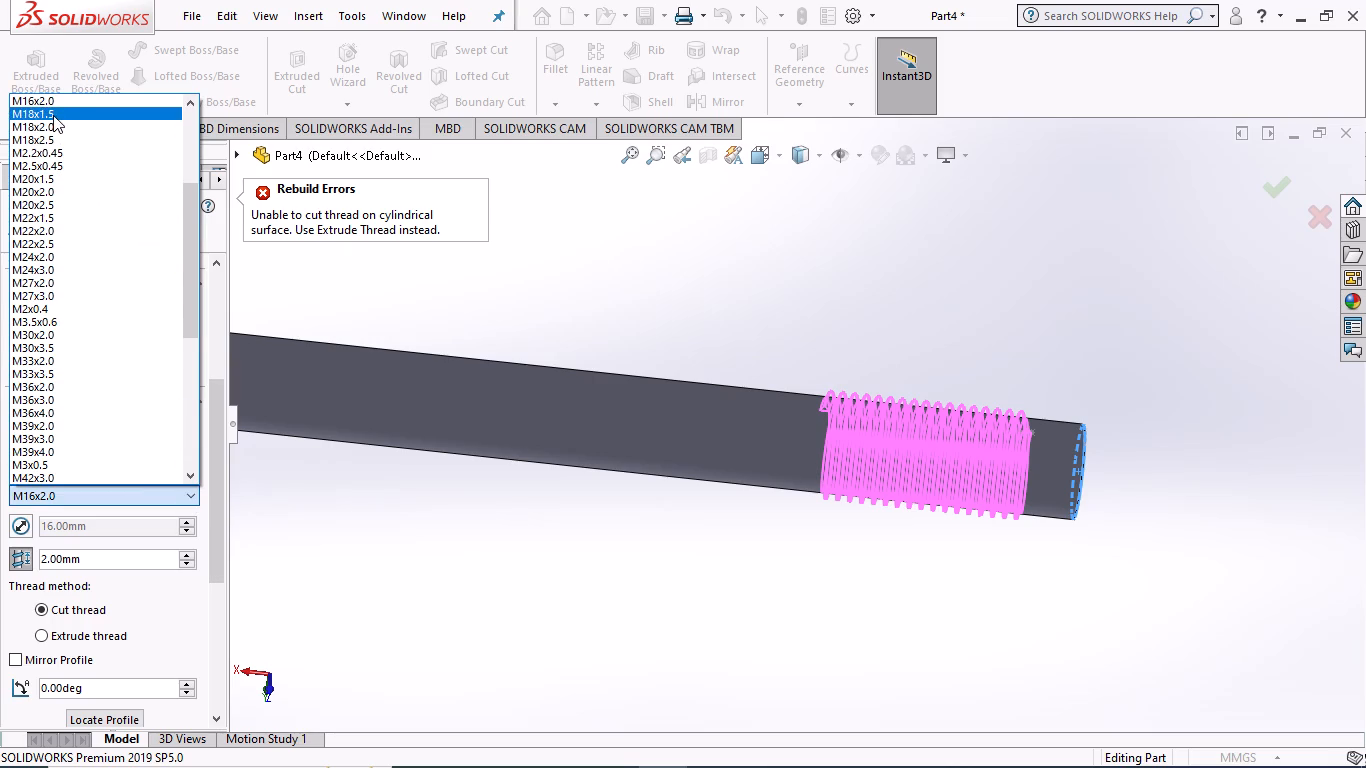
pyautogui.scroll(1, 53, 110)
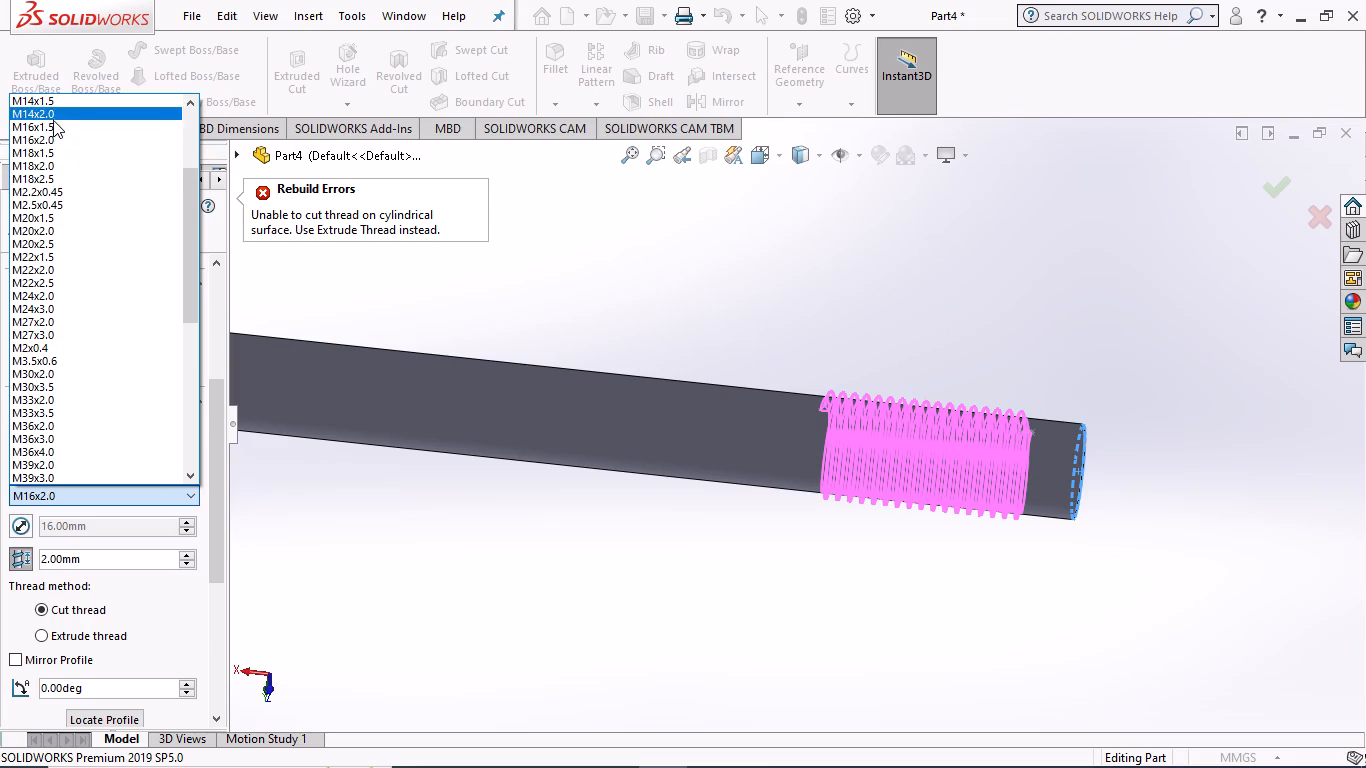
pyautogui.click(53, 125)
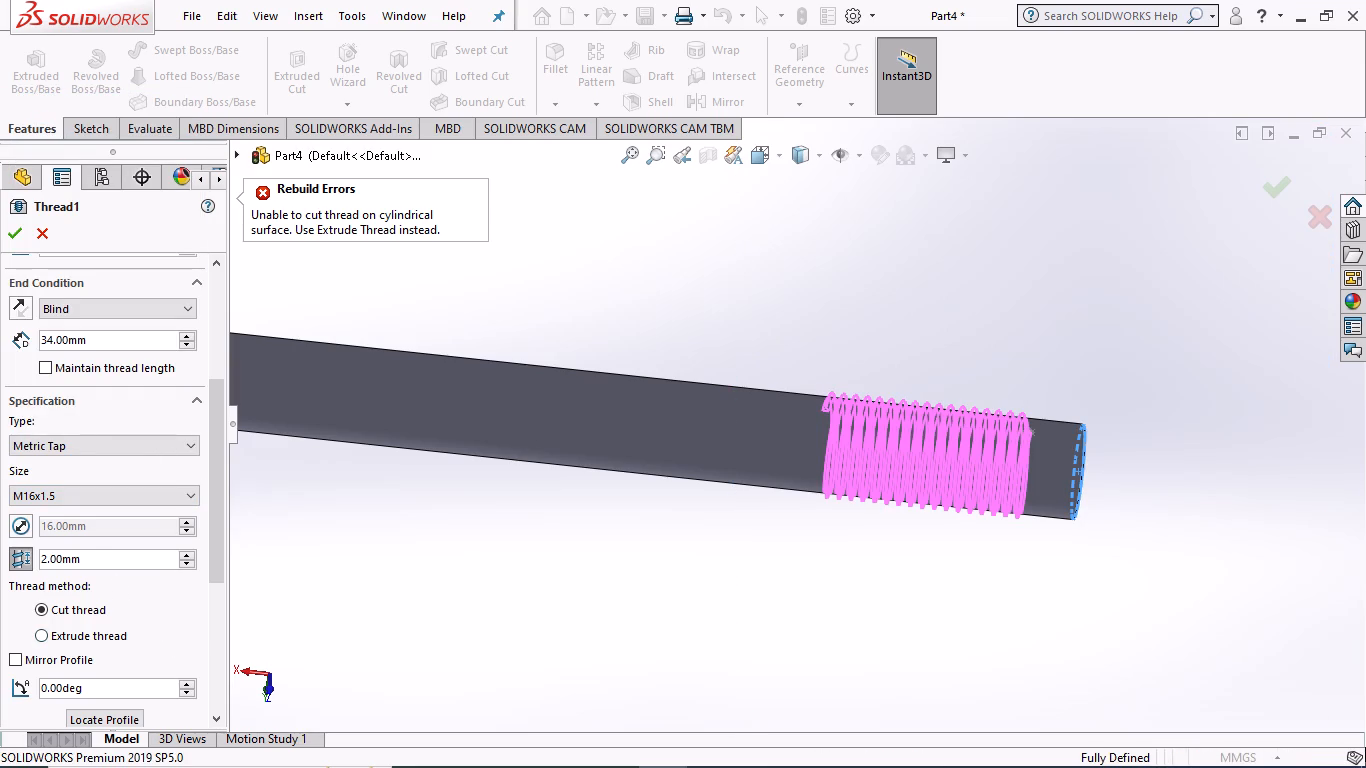
# Change the thread type to Metric Die and try to apply it with the Extrude thread method.
pyautogui.click(46, 635)
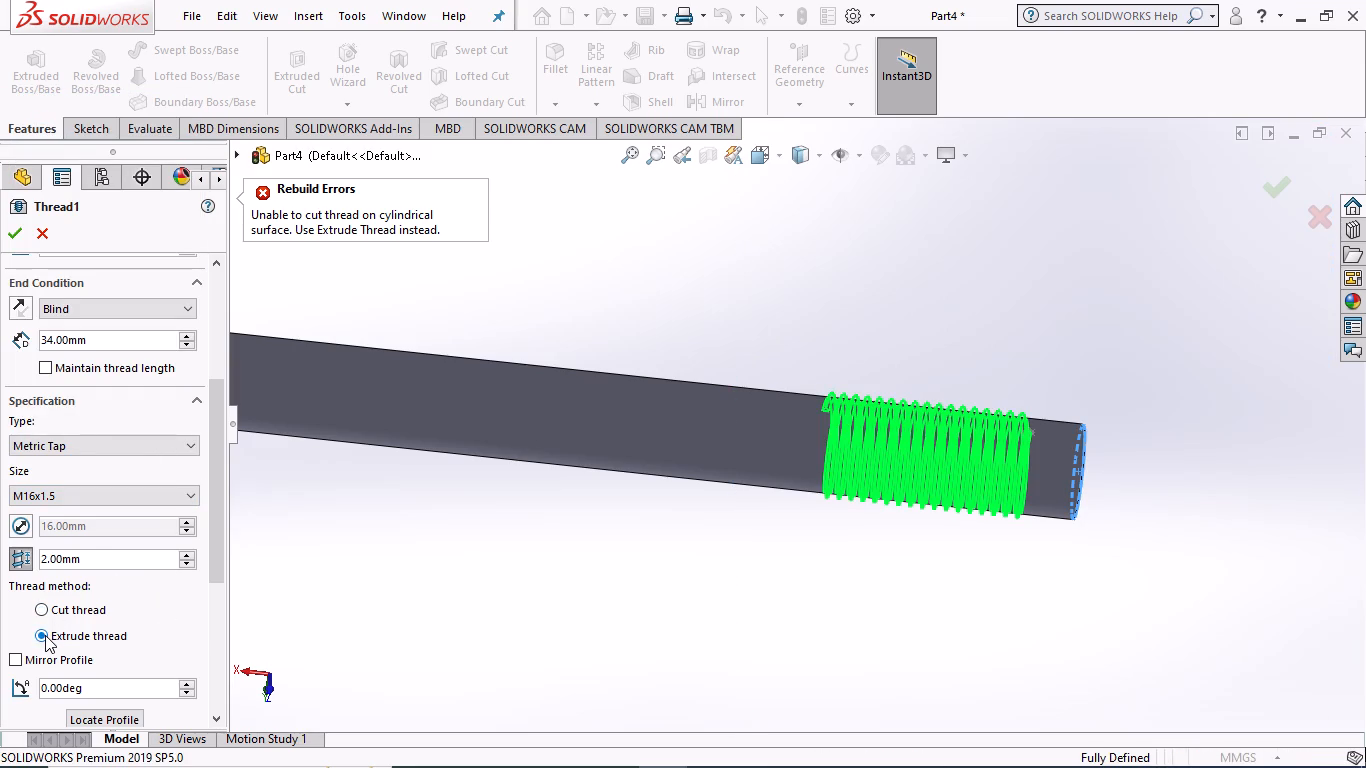
pyautogui.click(192, 440)
pyautogui.click(43, 489)
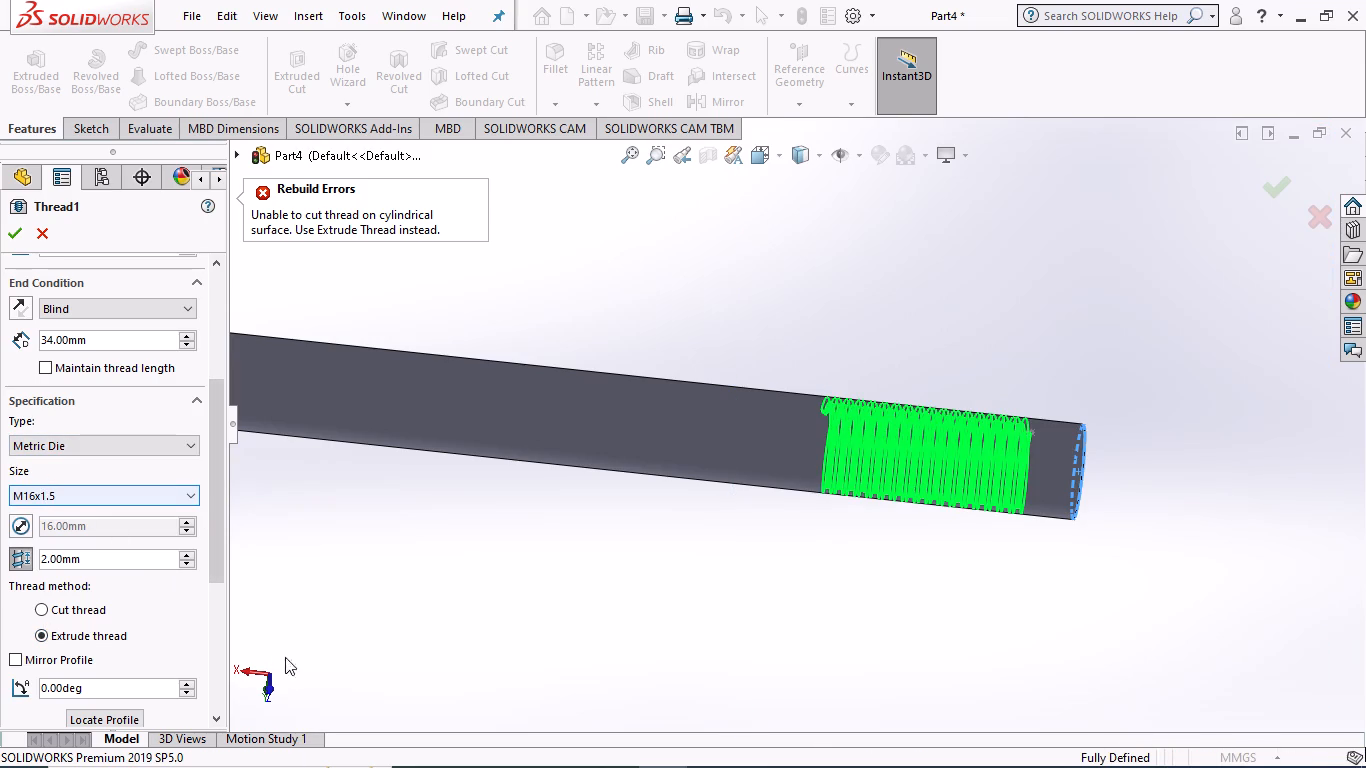
pyautogui.moveTo(427, 652); pyautogui.dragTo(410, 593, button='middle')
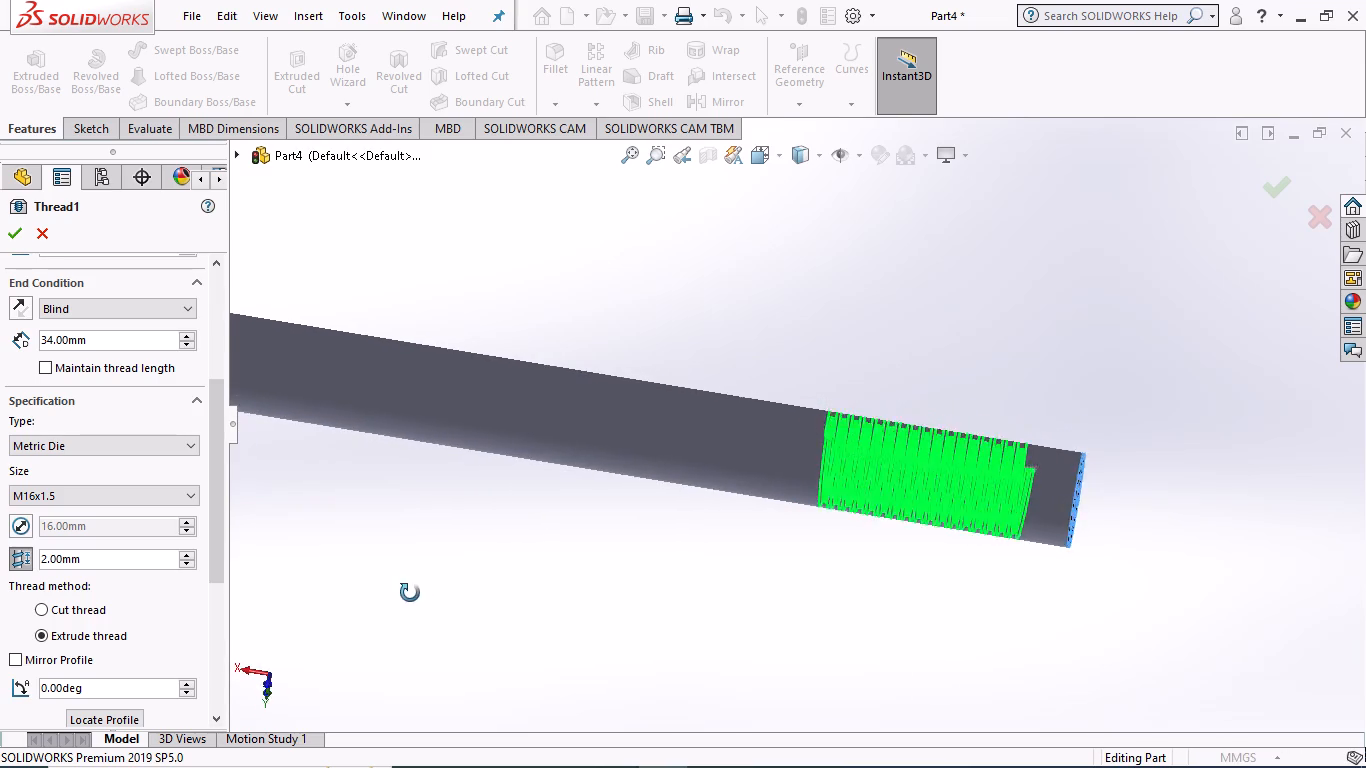
pyautogui.moveTo(410, 593); pyautogui.dragTo(431, 479, button='middle')
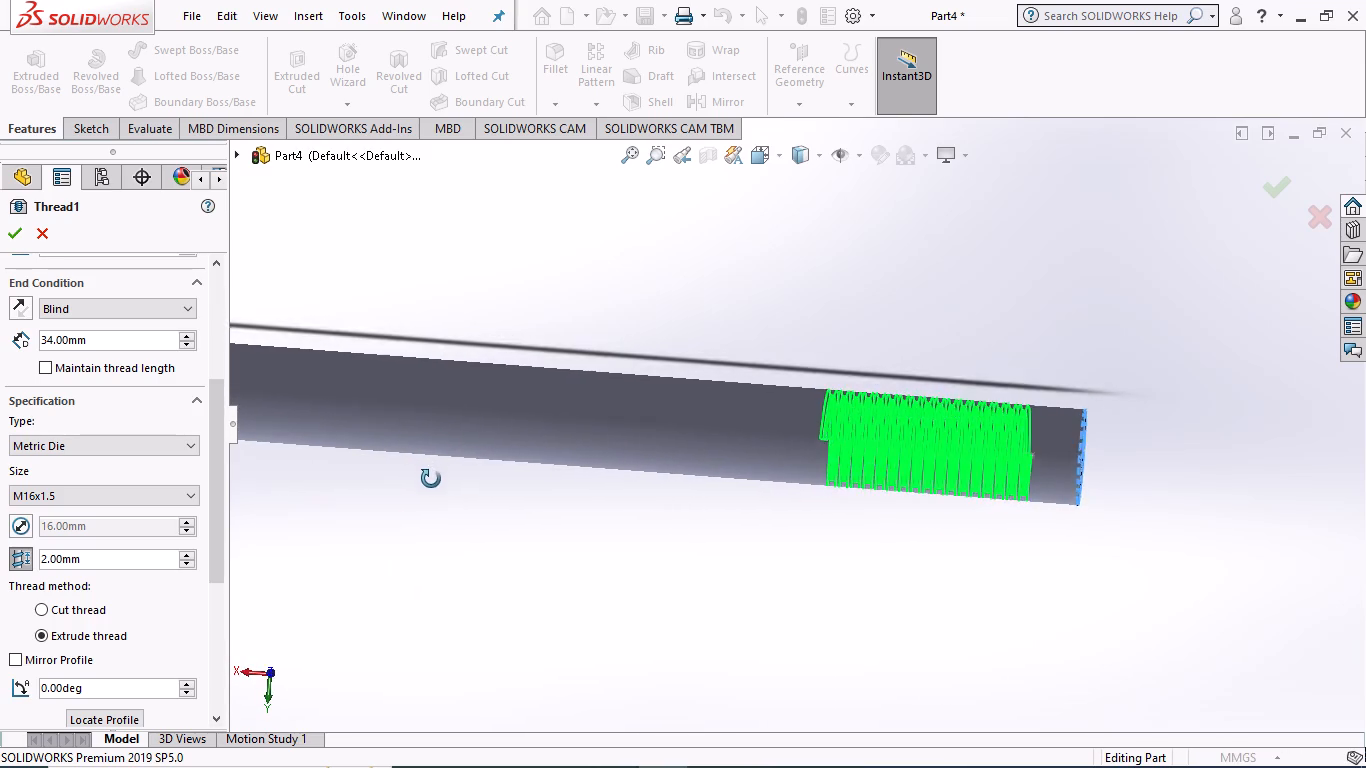
pyautogui.moveTo(431, 479); pyautogui.dragTo(440, 496, button='middle')
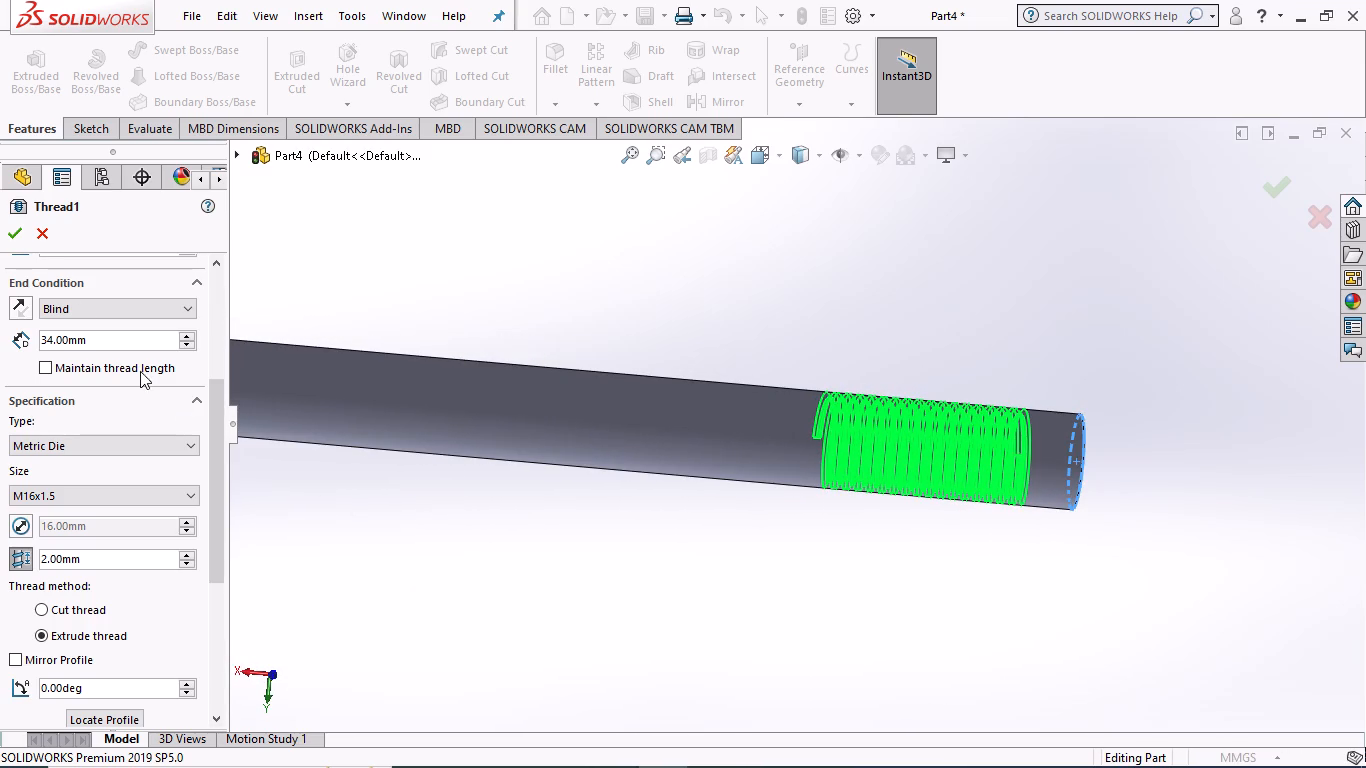
pyautogui.click(16, 239)
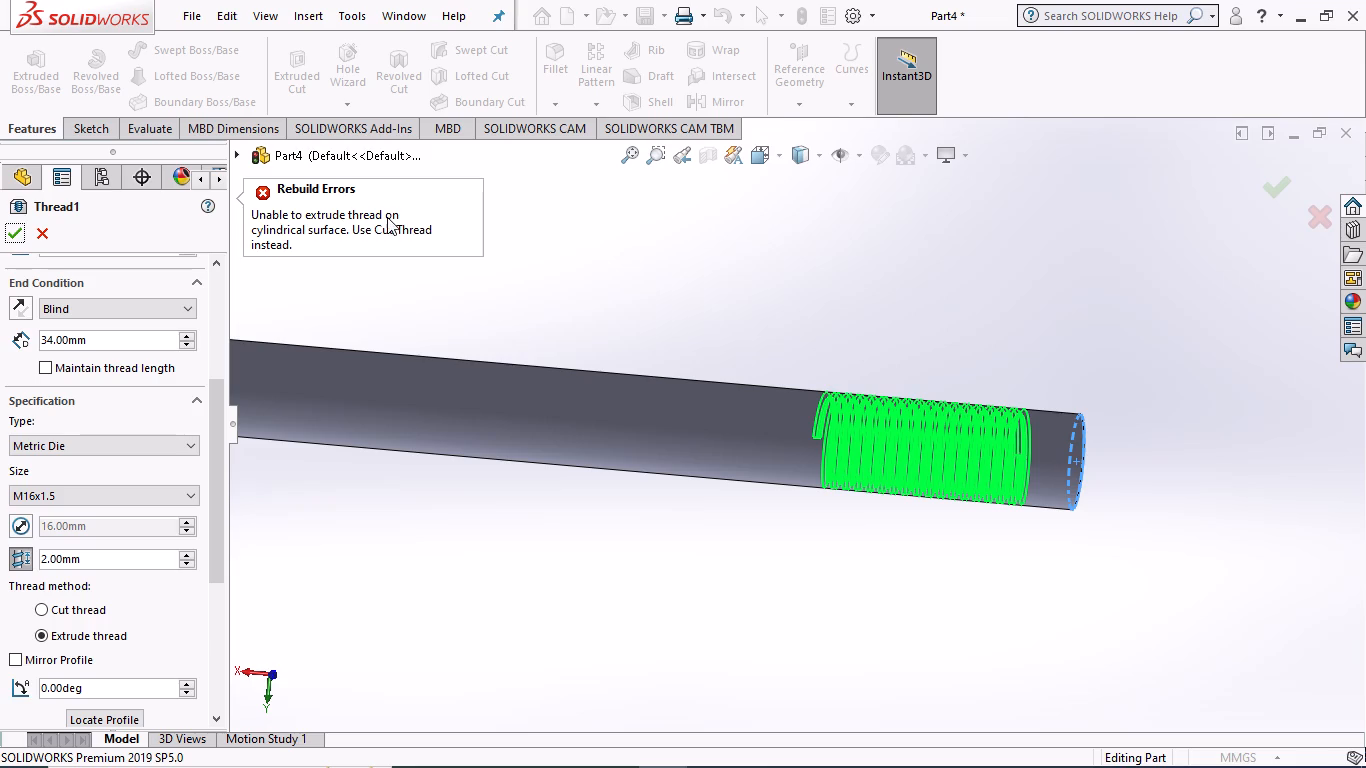
# Switch the Metric Die M16x1.5 thread to the Cut thread method and apply it.
pyautogui.click(43, 610)
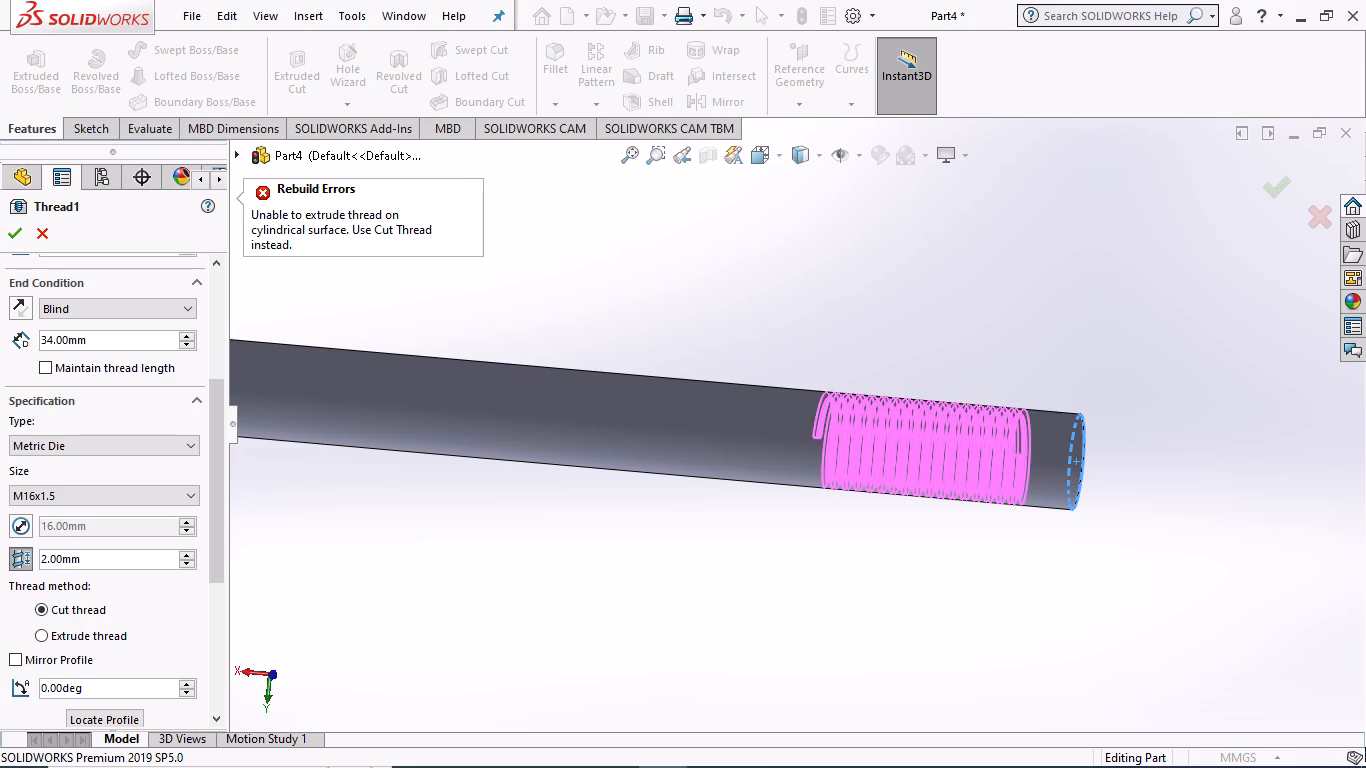
pyautogui.click(22, 236)
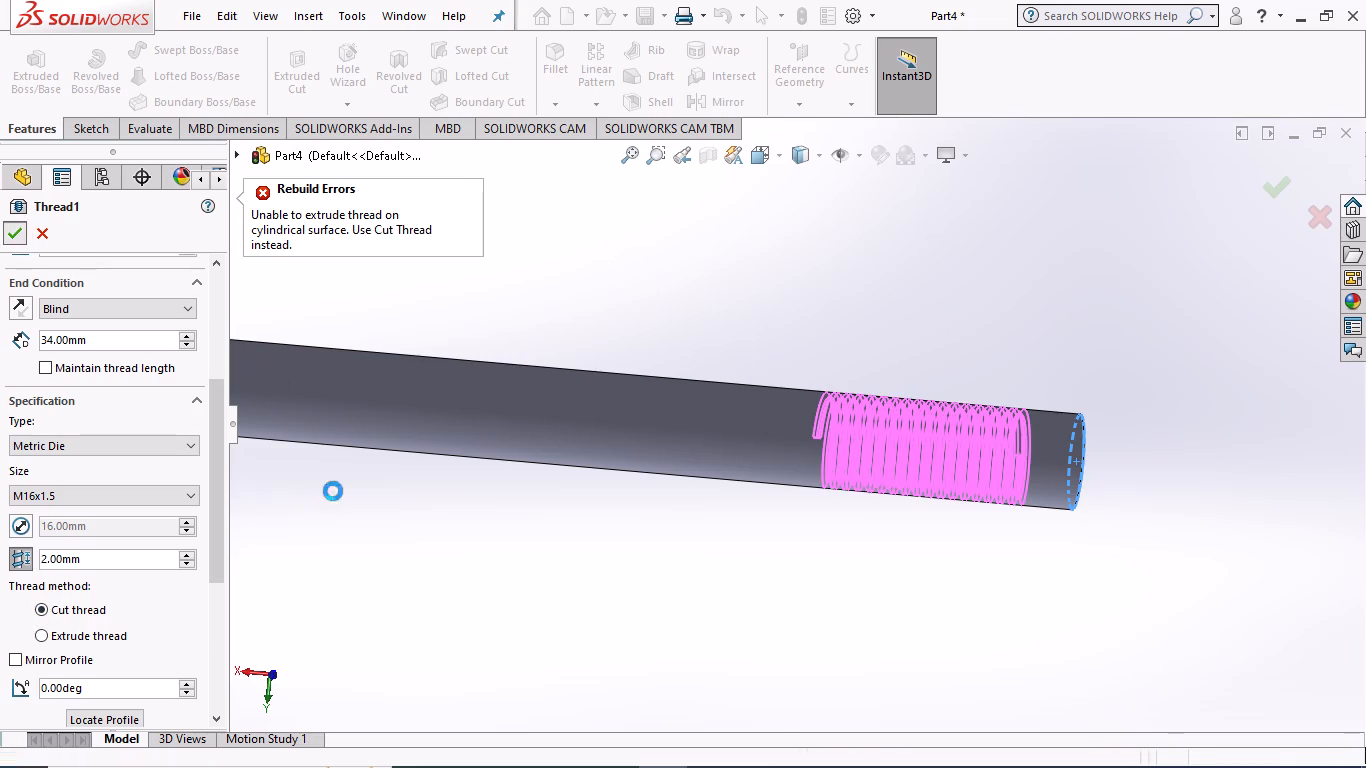
# Examine the cut thread, its run-out into the shank, the reduced tip and the whole shaft from several angles.
pyautogui.moveTo(591, 560); pyautogui.dragTo(561, 562, button='middle')
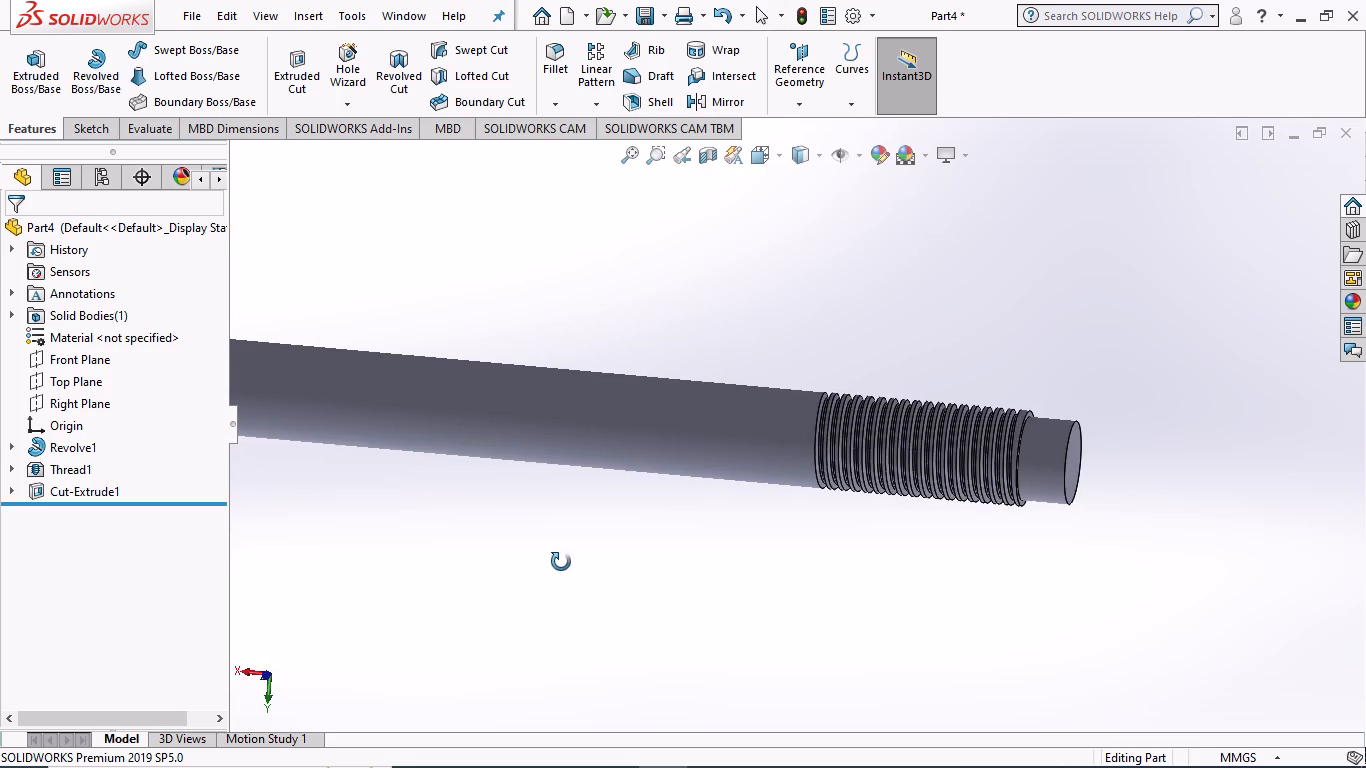
pyautogui.moveTo(561, 562); pyautogui.dragTo(468, 527, button='middle')
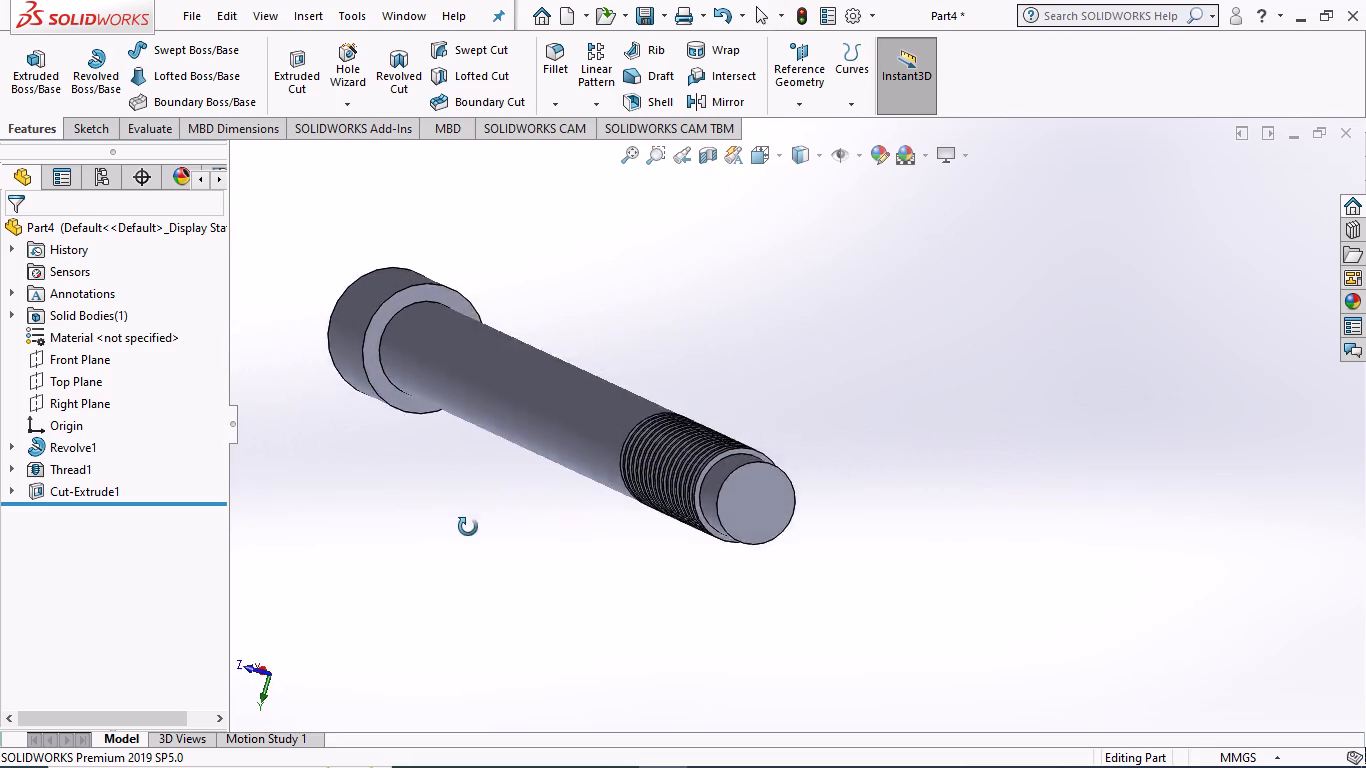
pyautogui.moveTo(468, 527); pyautogui.dragTo(589, 553, button='middle')
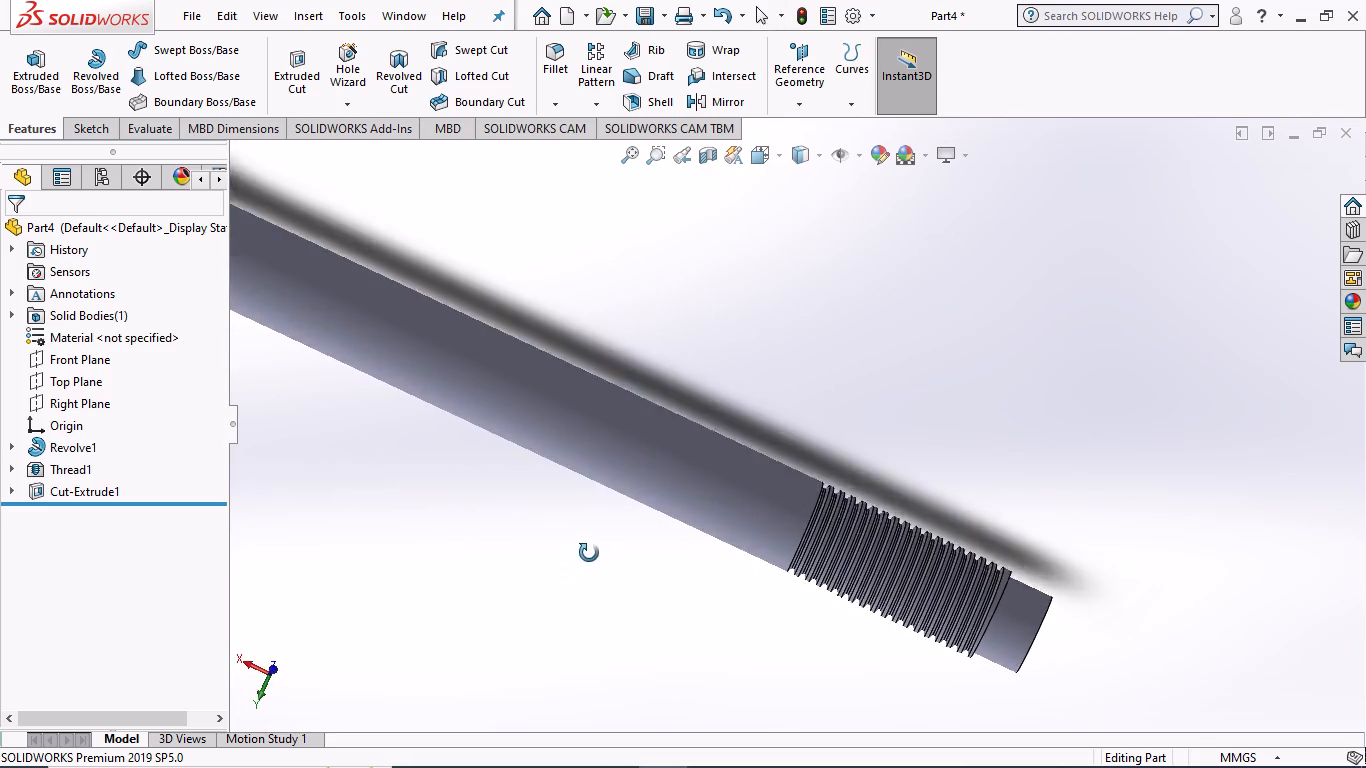
pyautogui.moveTo(589, 553); pyautogui.dragTo(702, 325, button='middle')
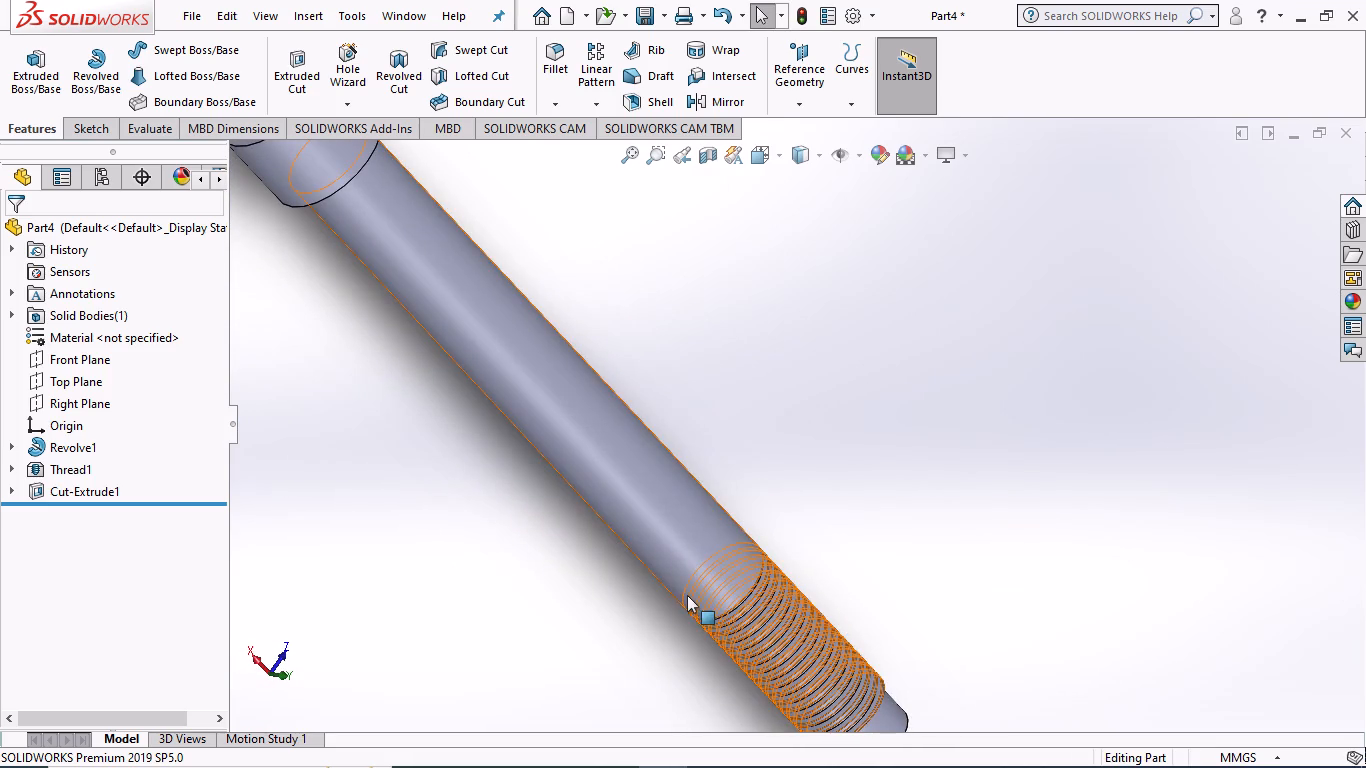
pyautogui.moveTo(673, 644); pyautogui.dragTo(754, 477, button='middle')
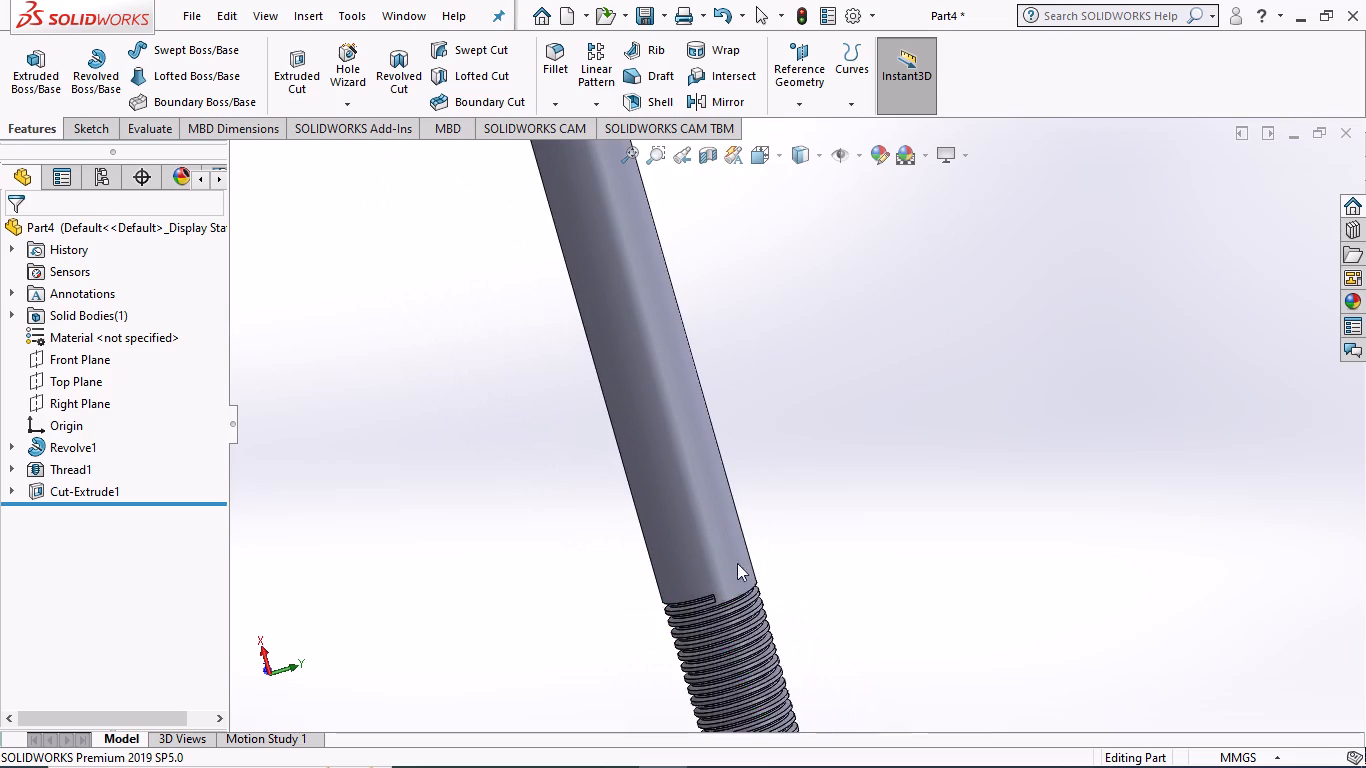
pyautogui.scroll(-6, 707, 621)
pyautogui.scroll(2, 506, 588)
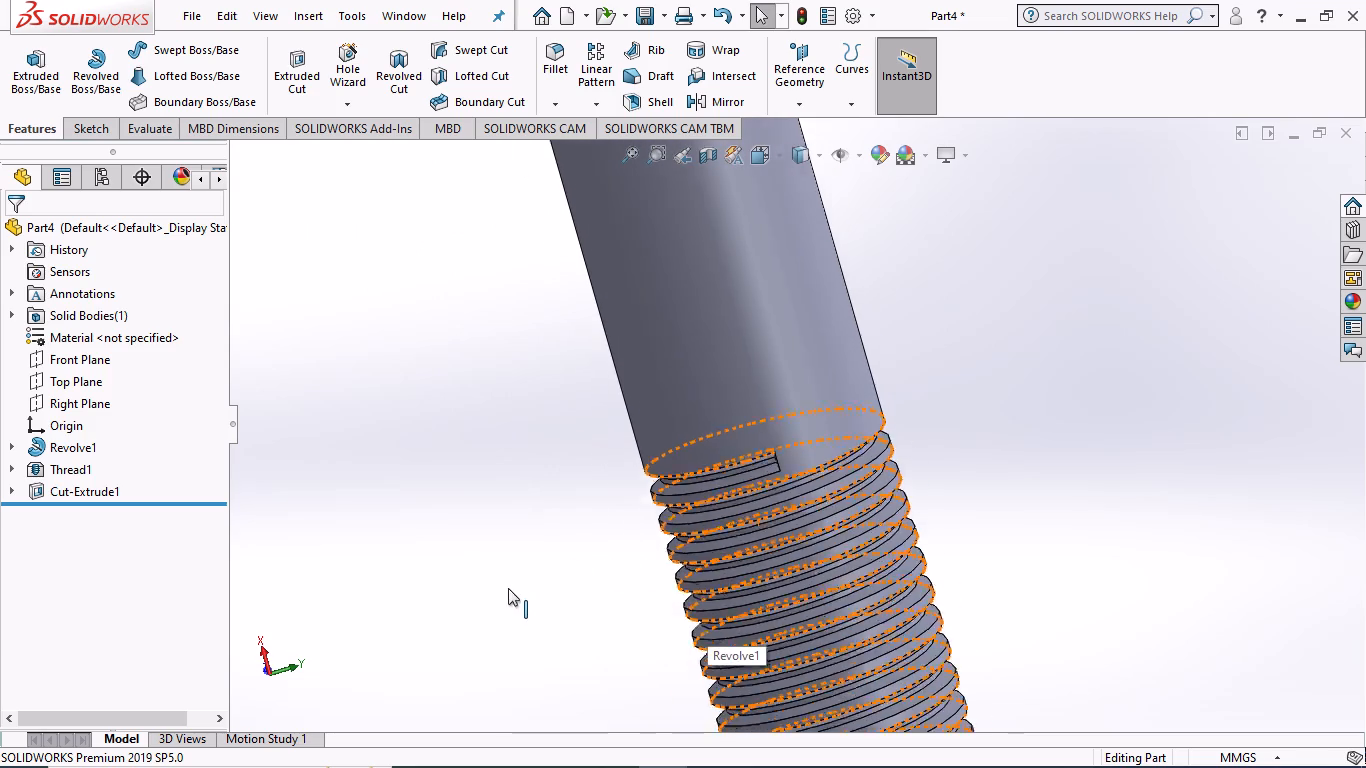
pyautogui.scroll(1, 508, 588)
pyautogui.moveTo(474, 595); pyautogui.dragTo(554, 504, button='middle')
pyautogui.scroll(6, 539, 609)
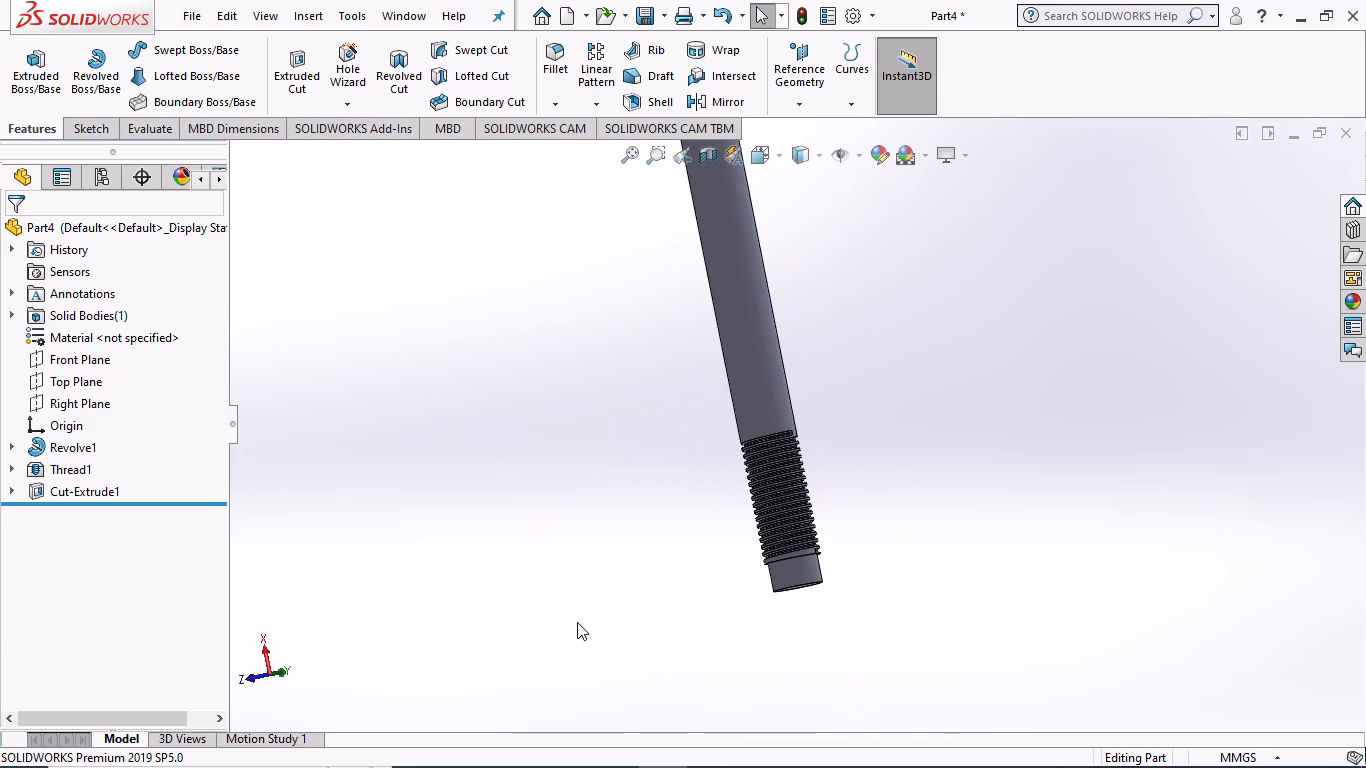
pyautogui.scroll(-2, 567, 490)
pyautogui.scroll(2, 567, 490)
pyautogui.scroll(2, 635, 558)
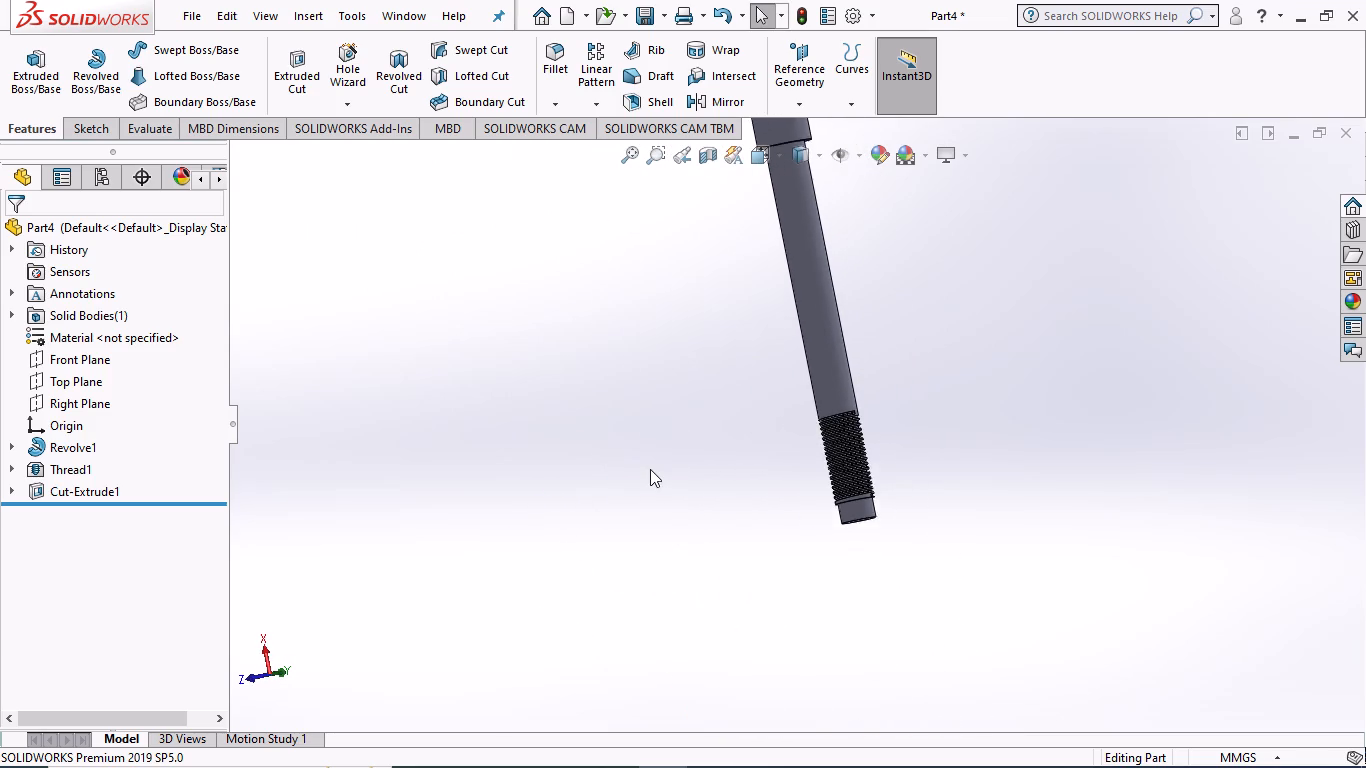
pyautogui.scroll(3, 650, 469)
pyautogui.scroll(-2, 706, 296)
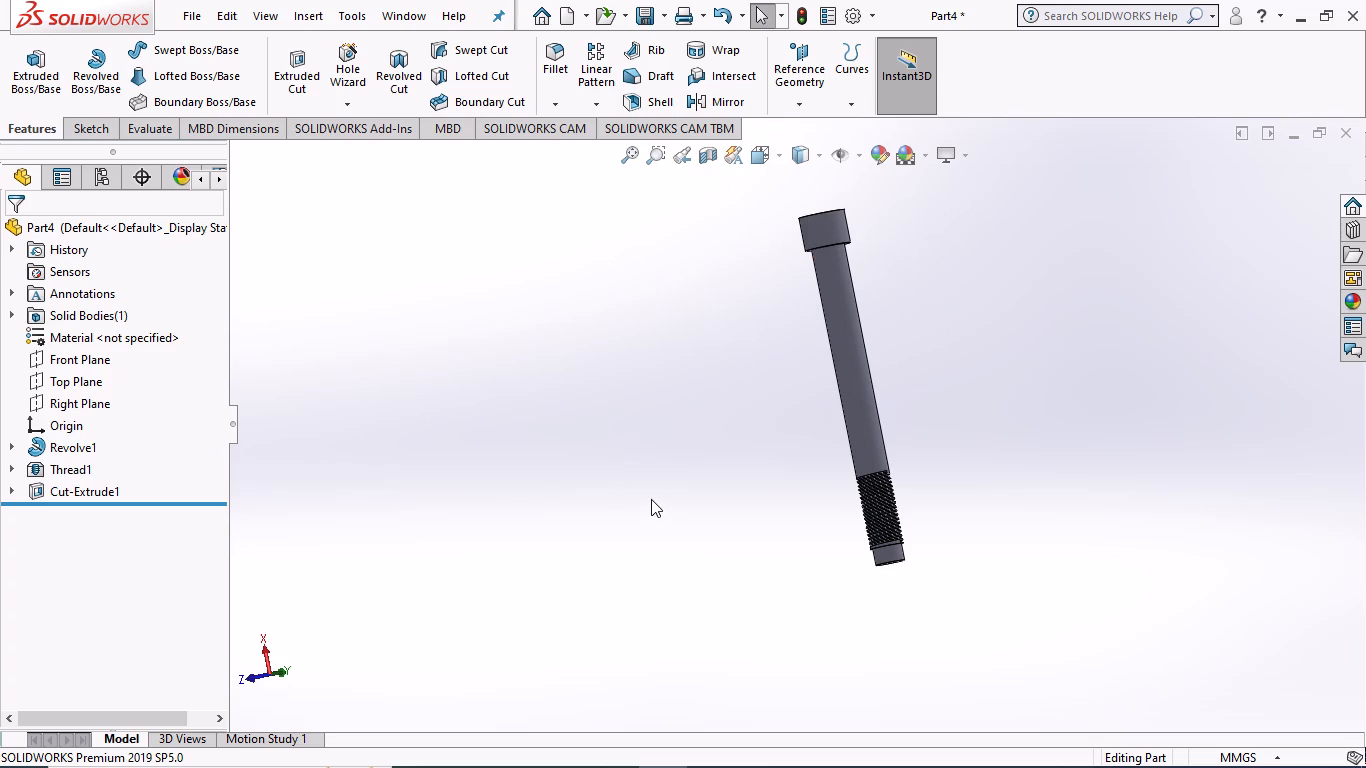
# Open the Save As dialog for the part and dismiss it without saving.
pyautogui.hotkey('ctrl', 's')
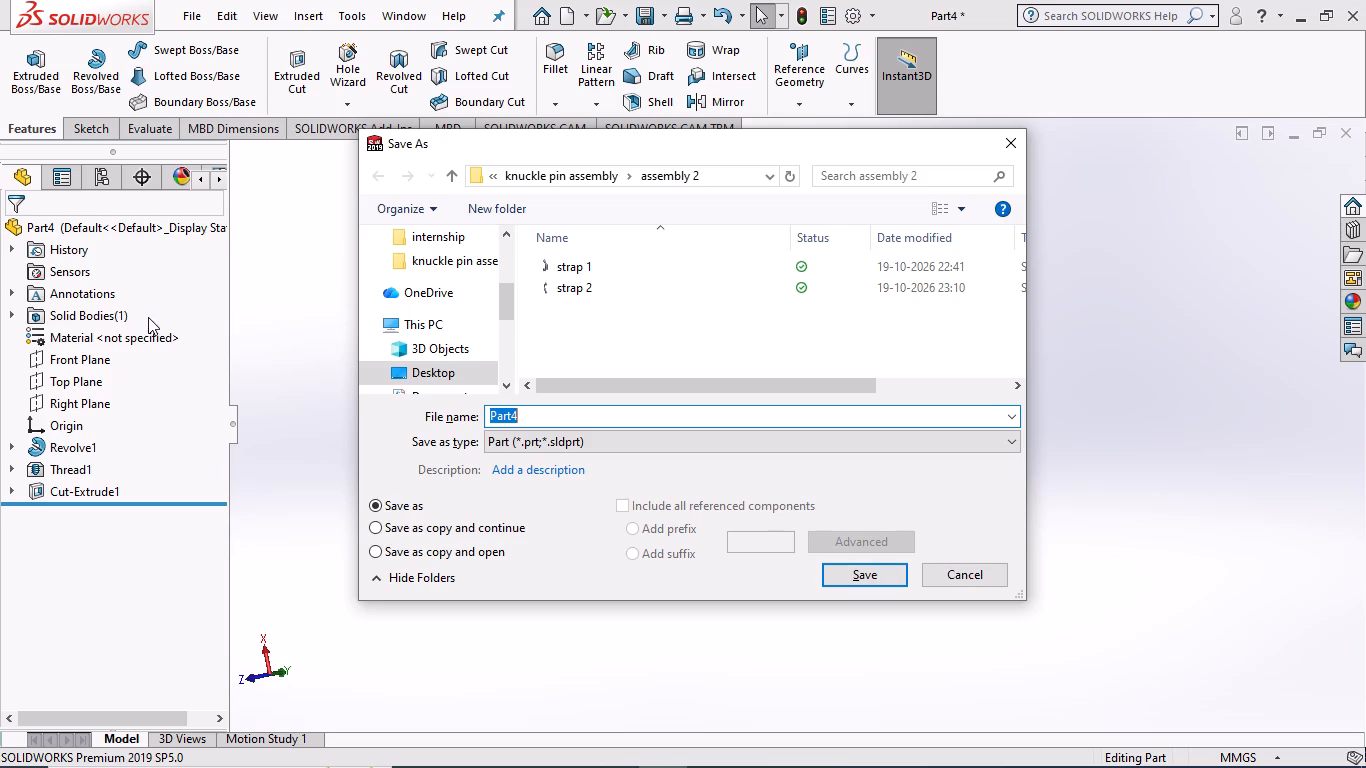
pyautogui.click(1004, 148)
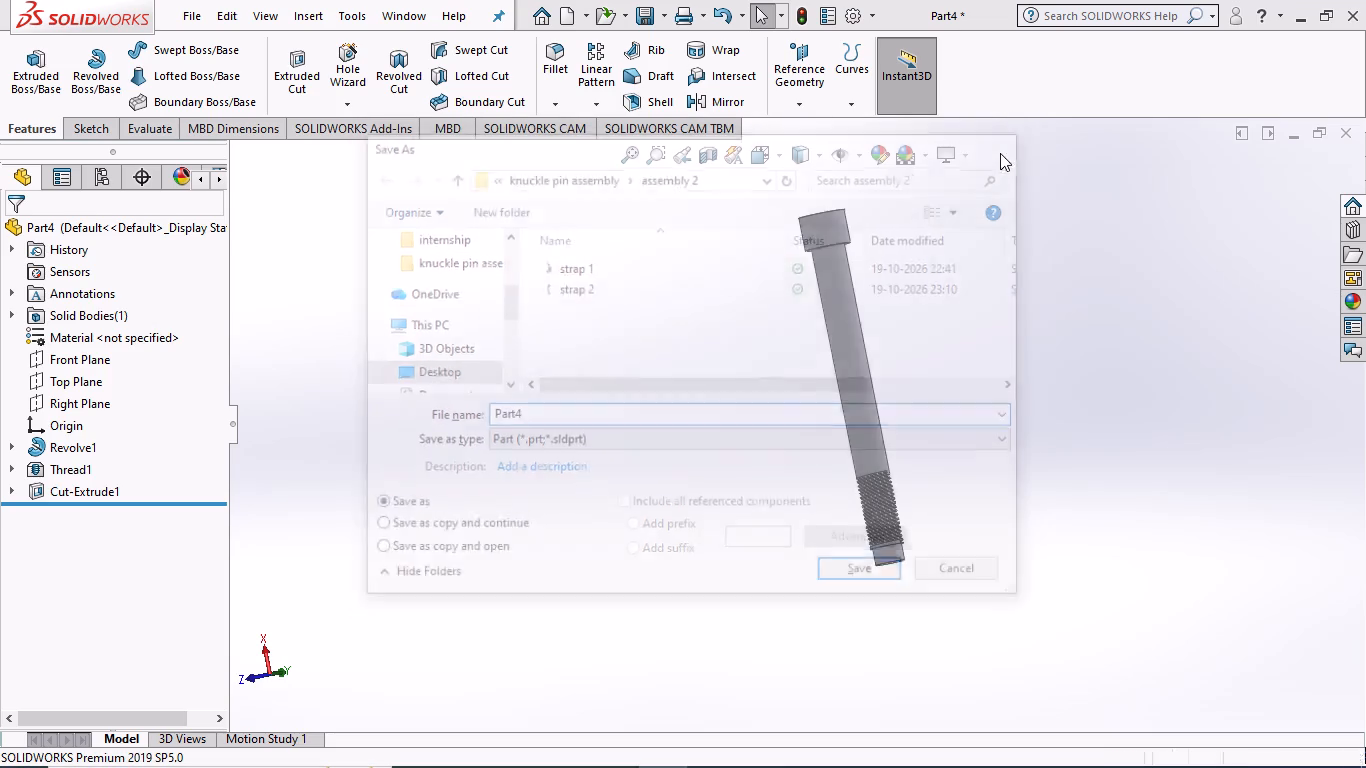
# Select the ring-shaped shoulder face under the shaft's head and check the part in the standard Top and Left views.
pyautogui.scroll(-1, 775, 303)
pyautogui.scroll(-4, 935, 228)
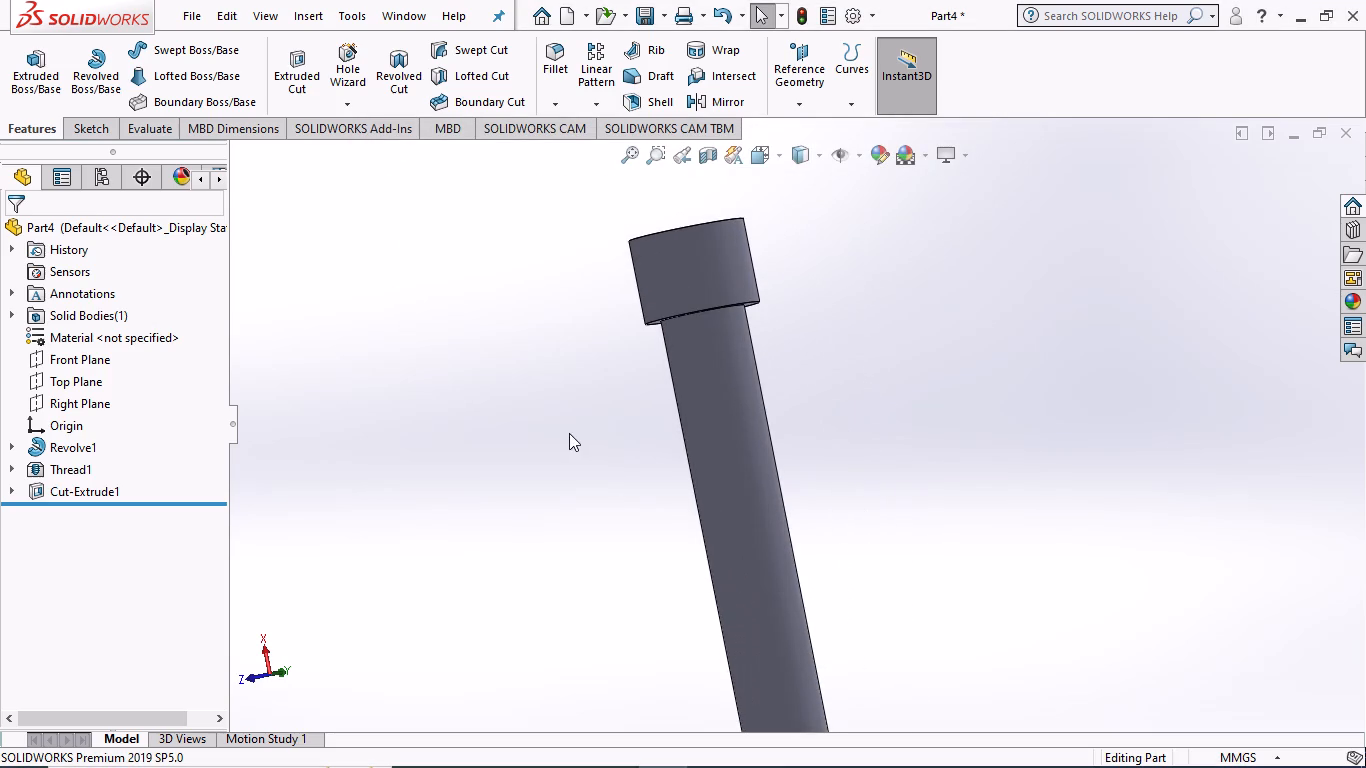
pyautogui.moveTo(568, 433); pyautogui.dragTo(531, 129, button='middle')
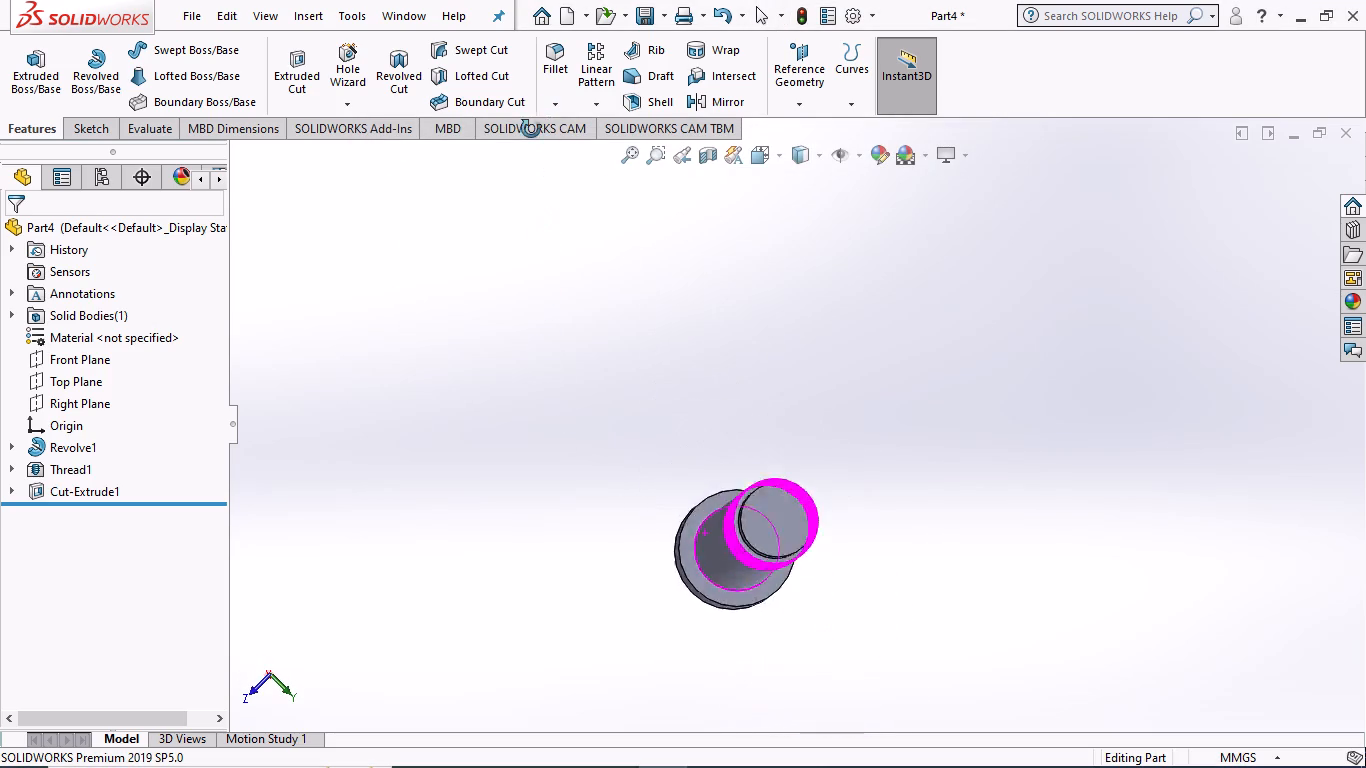
pyautogui.moveTo(531, 129); pyautogui.dragTo(539, 120, button='middle')
pyautogui.scroll(-2, 678, 586)
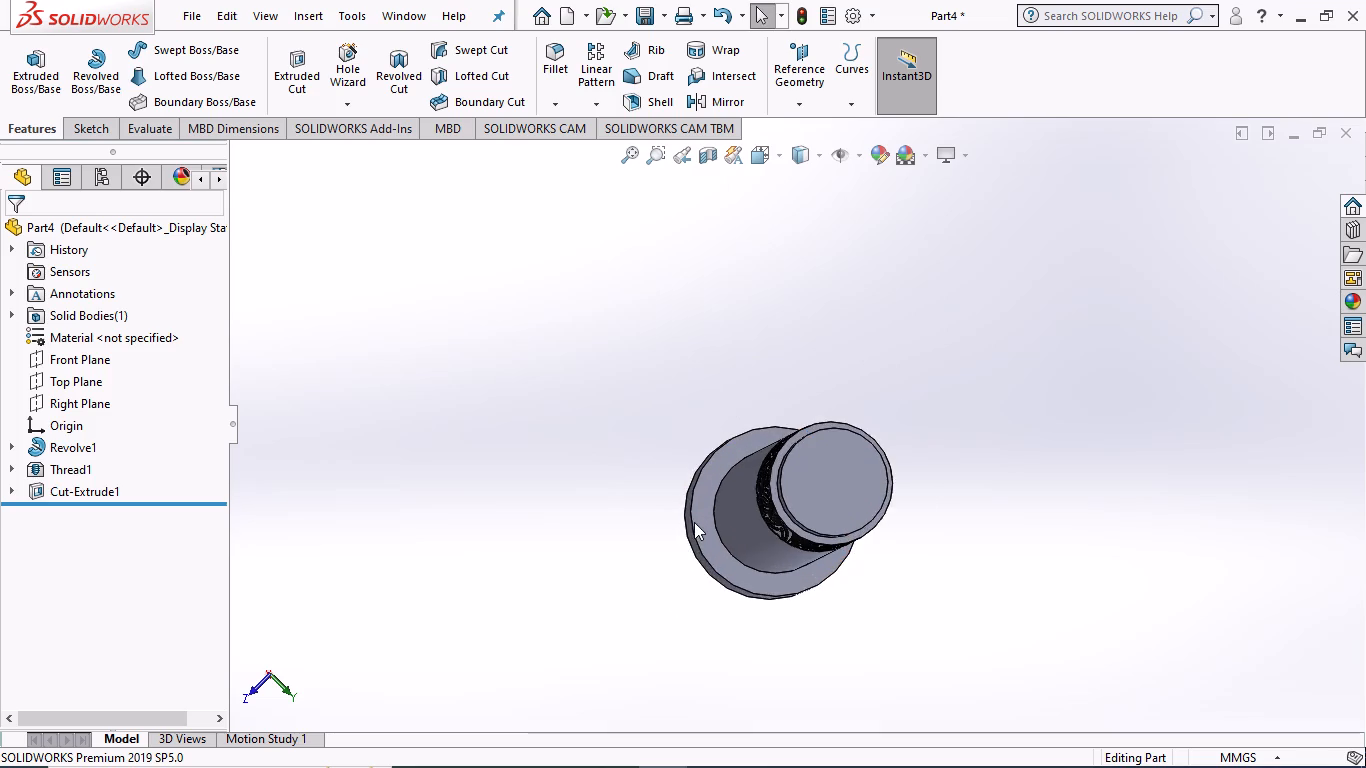
pyautogui.scroll(-2, 694, 521)
pyautogui.middleClick(570, 527)
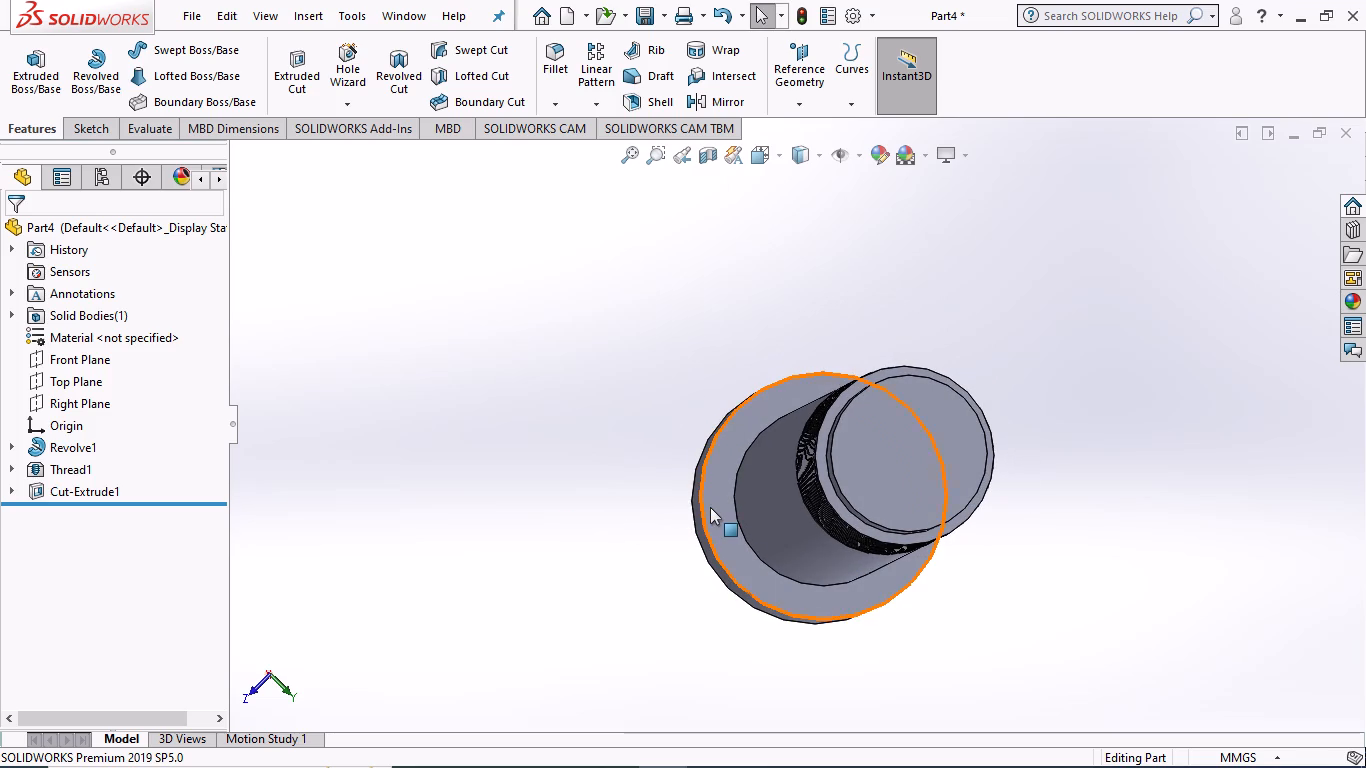
pyautogui.click(710, 507)
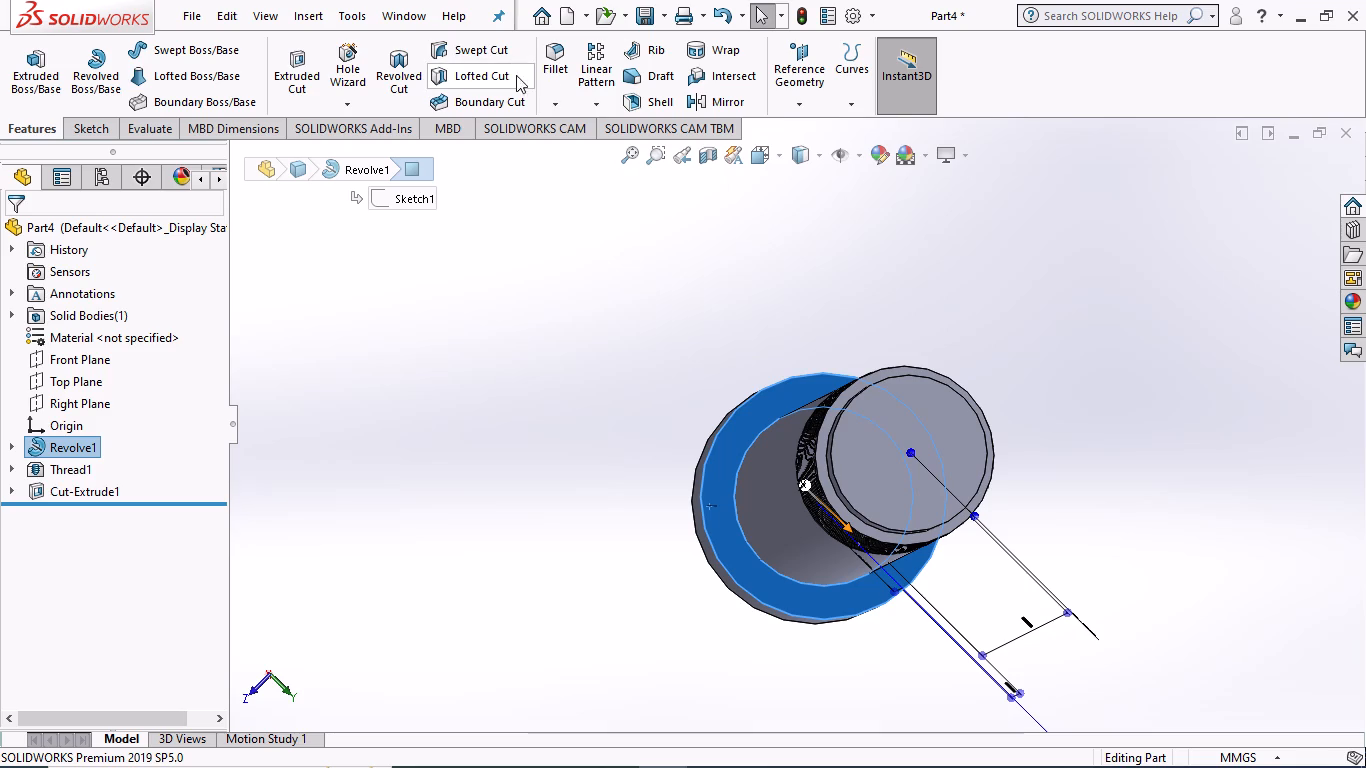
pyautogui.click(776, 154)
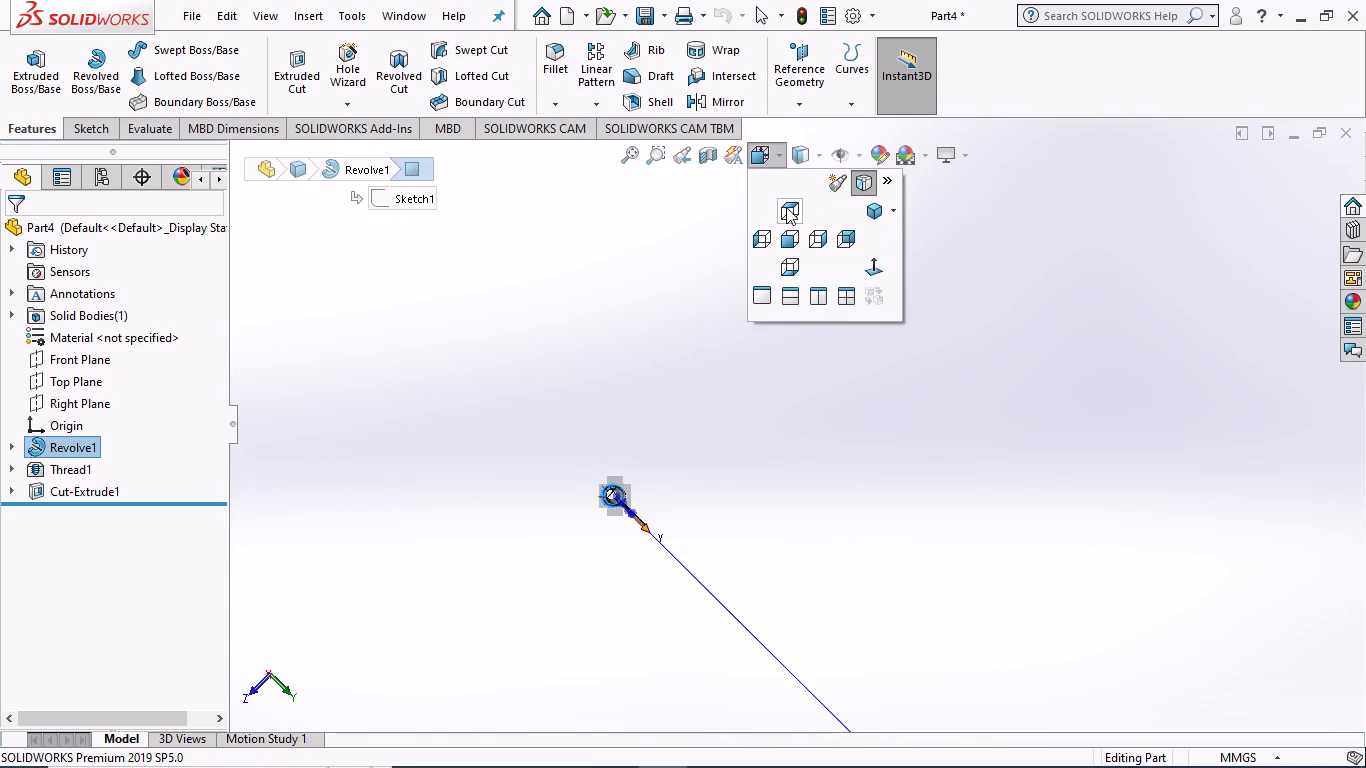
pyautogui.click(786, 207)
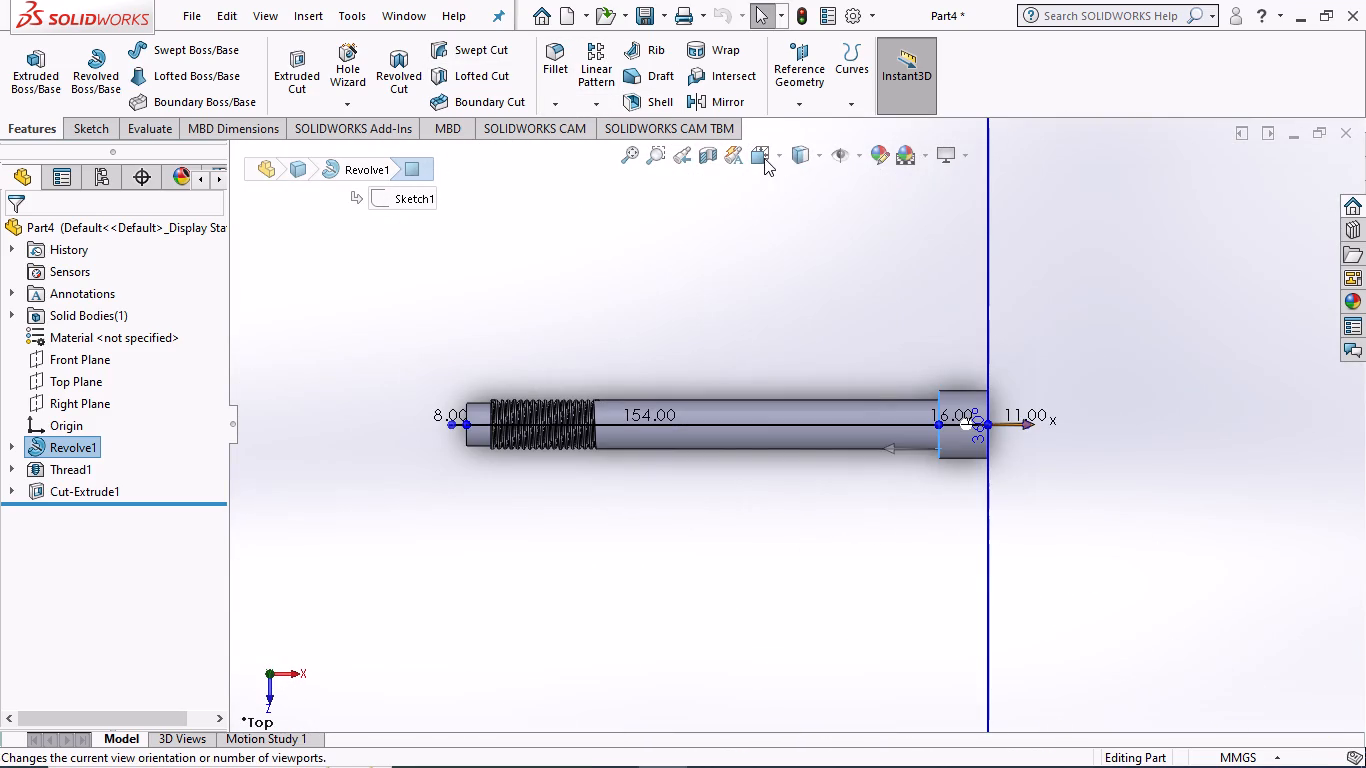
pyautogui.click(762, 159)
pyautogui.click(766, 236)
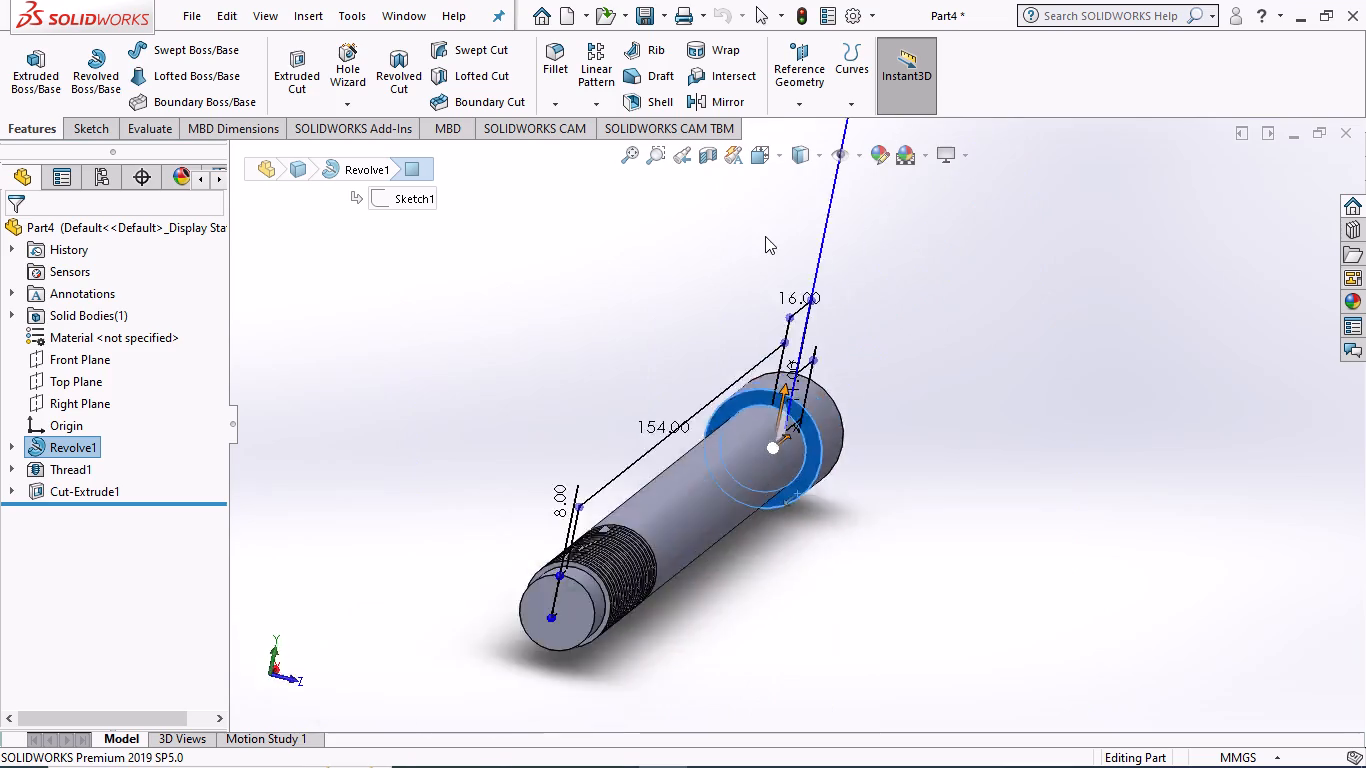
pyautogui.scroll(-8, 778, 444)
pyautogui.moveTo(543, 354); pyautogui.dragTo(551, 348, button='middle')
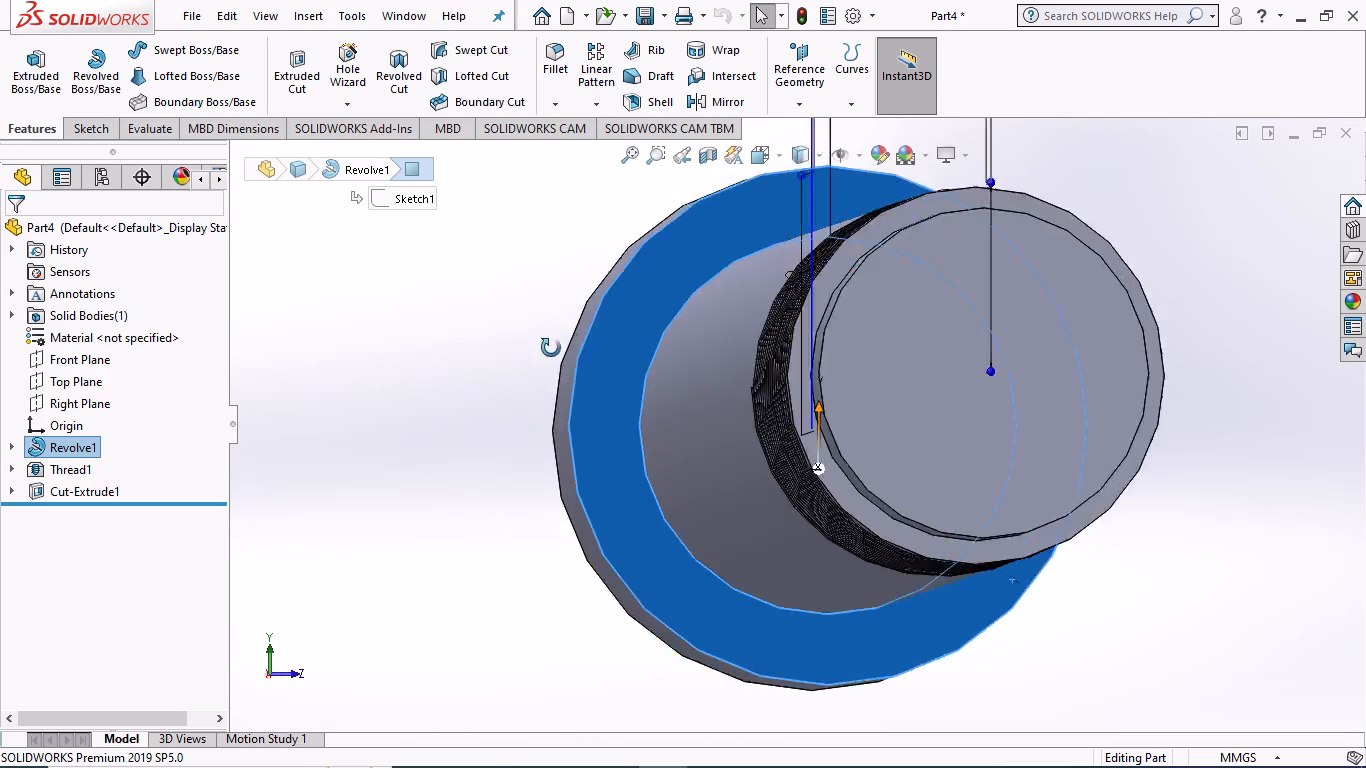
pyautogui.moveTo(551, 348); pyautogui.dragTo(548, 345, button='middle')
pyautogui.click(757, 155)
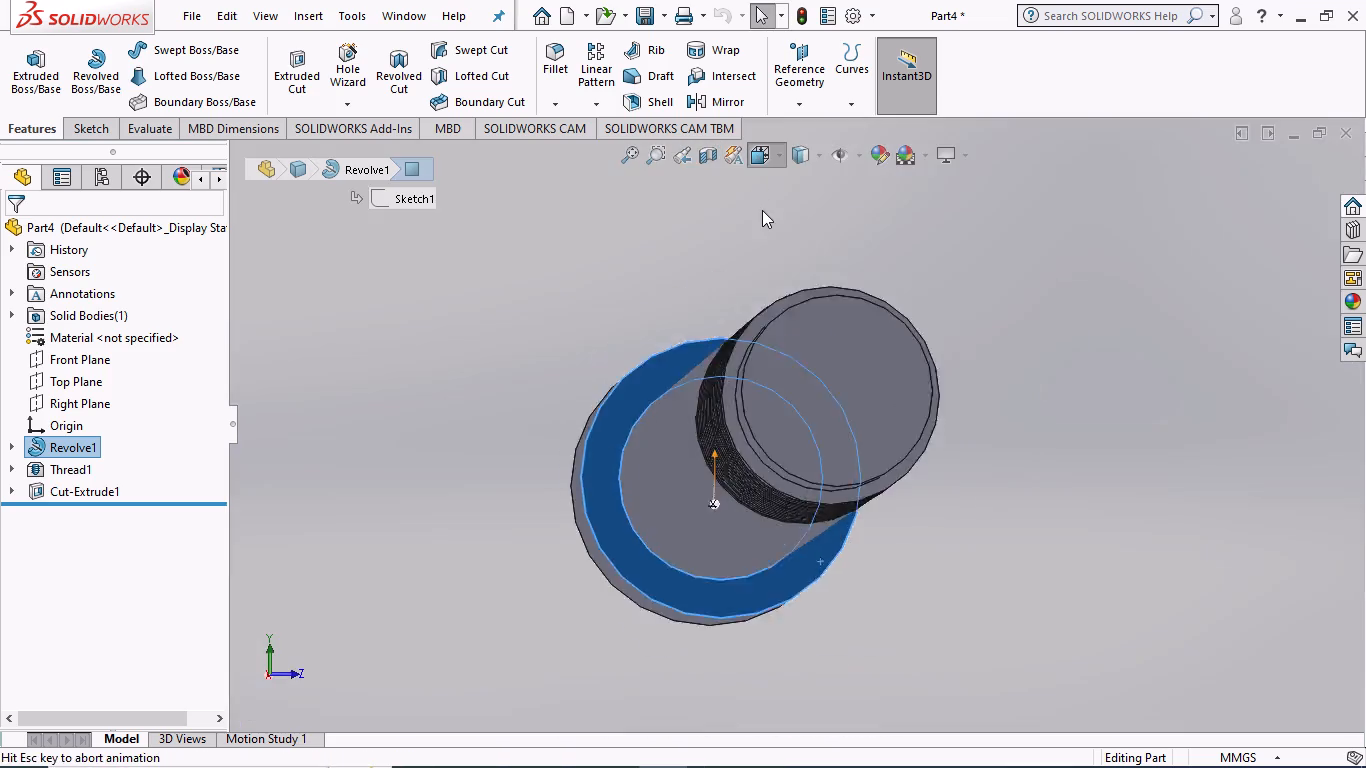
pyautogui.click(758, 236)
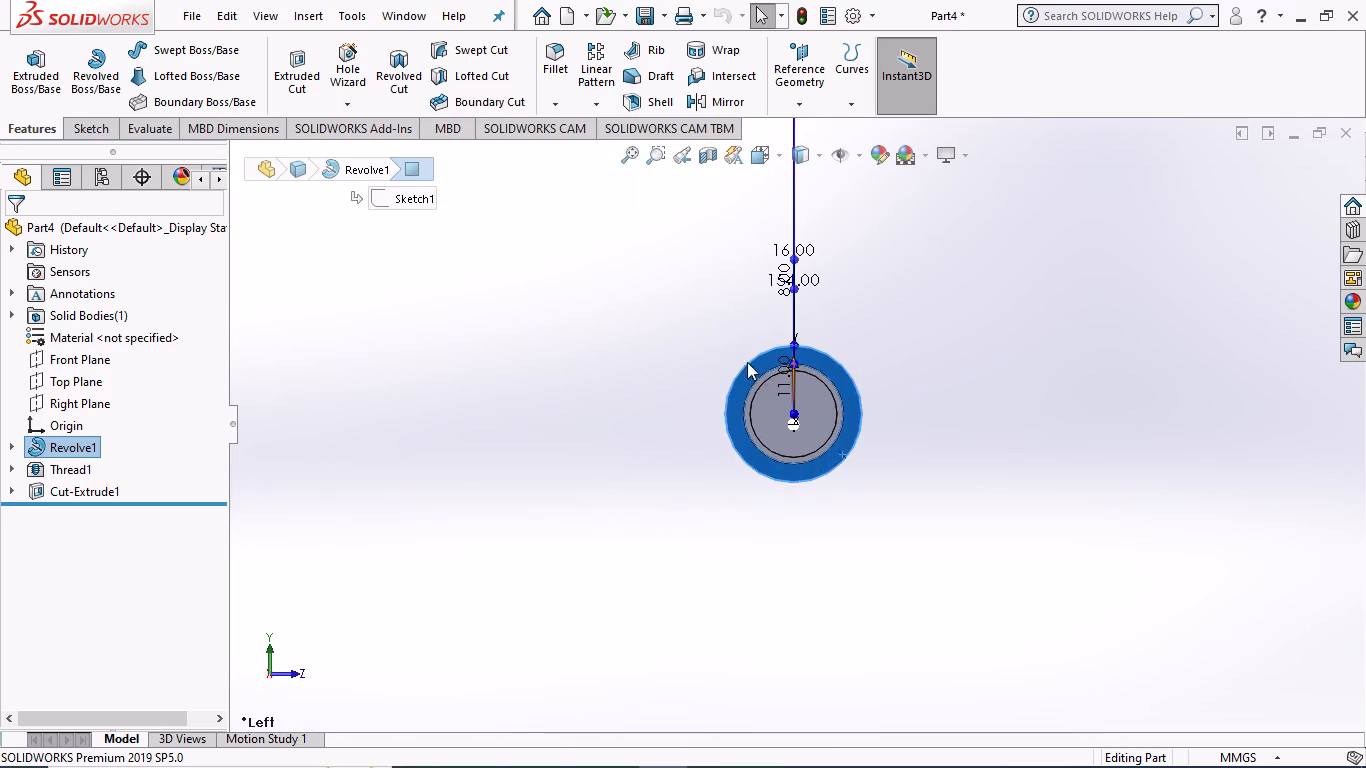
# Examine the head, thread and reduced tip with the revolve dimensions shown, end-on and at an oblique angle.
pyautogui.scroll(-6, 757, 365)
pyautogui.scroll(-2, 846, 334)
pyautogui.scroll(1, 734, 316)
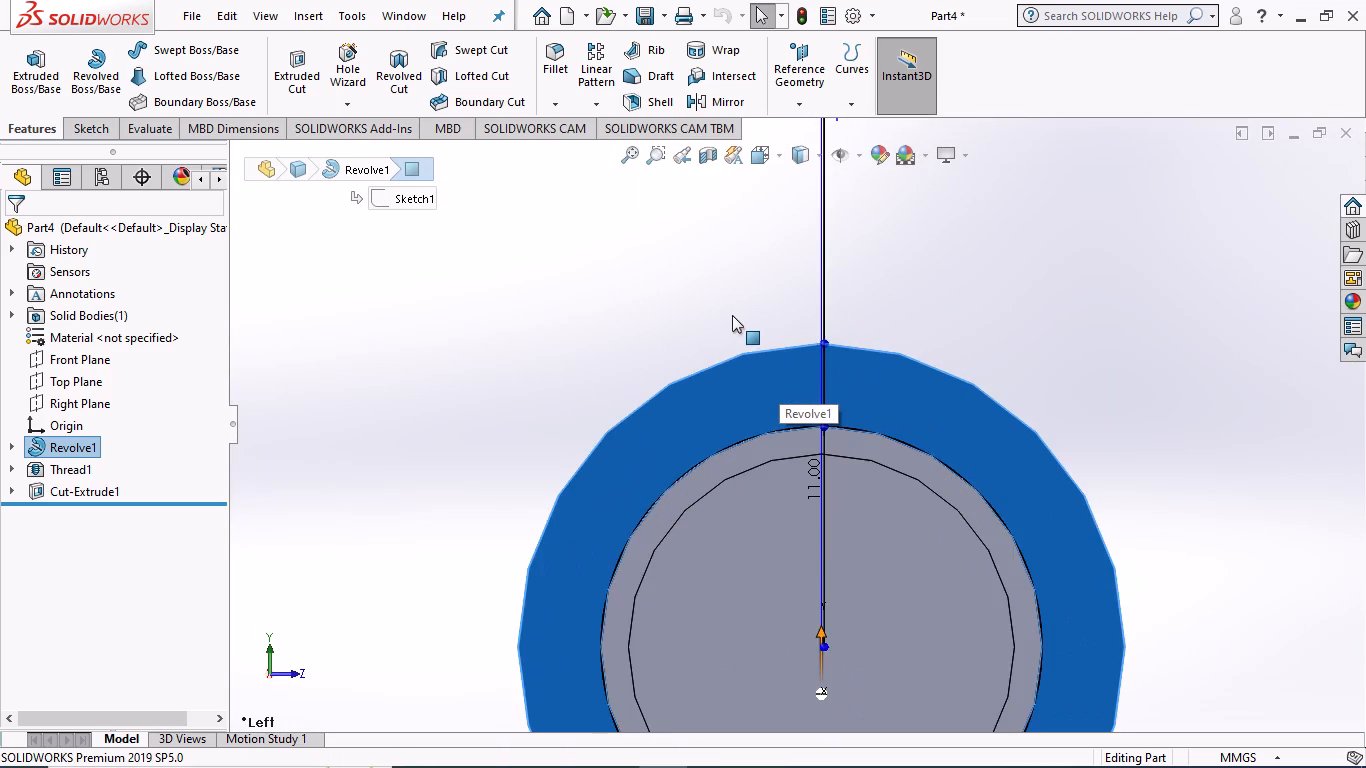
pyautogui.scroll(2, 732, 315)
pyautogui.moveTo(689, 321); pyautogui.dragTo(691, 320, button='middle')
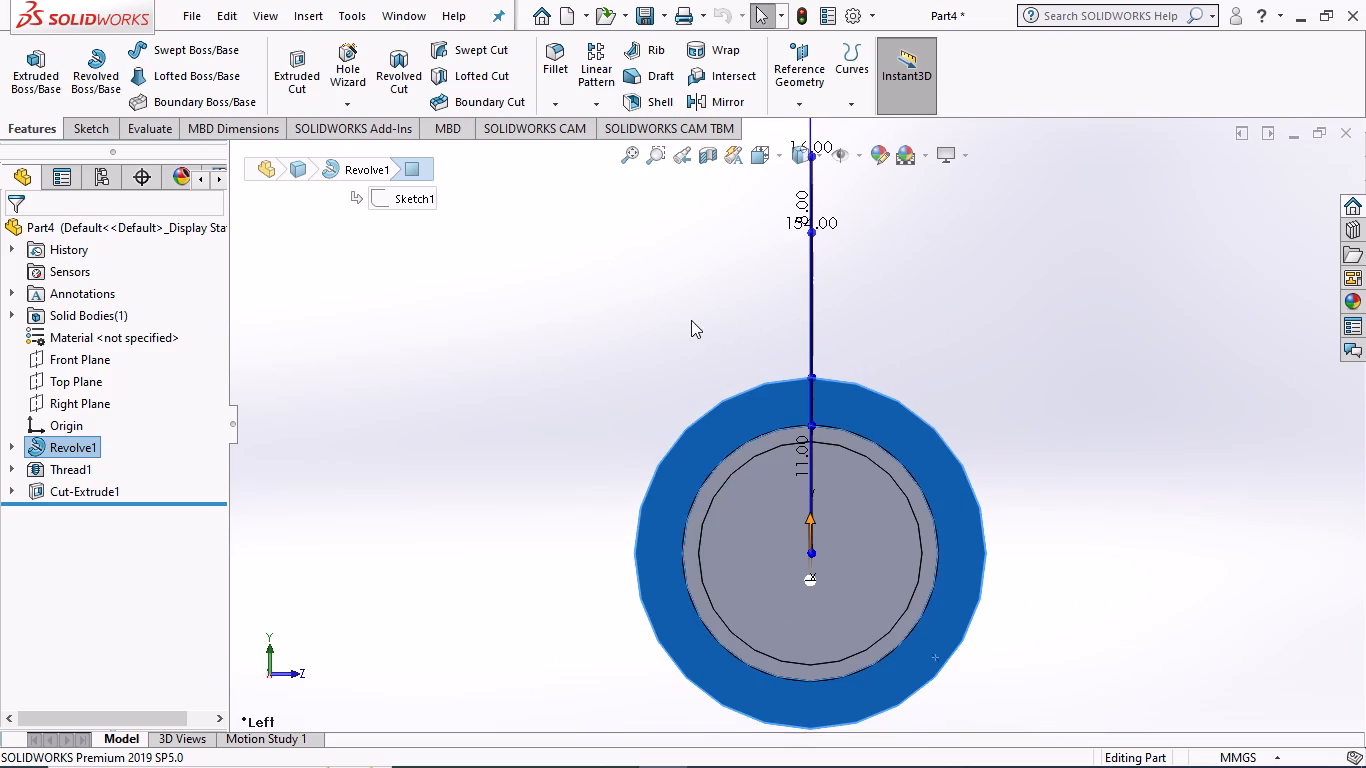
pyautogui.moveTo(691, 320); pyautogui.dragTo(709, 303, button='middle')
pyautogui.scroll(2, 709, 303)
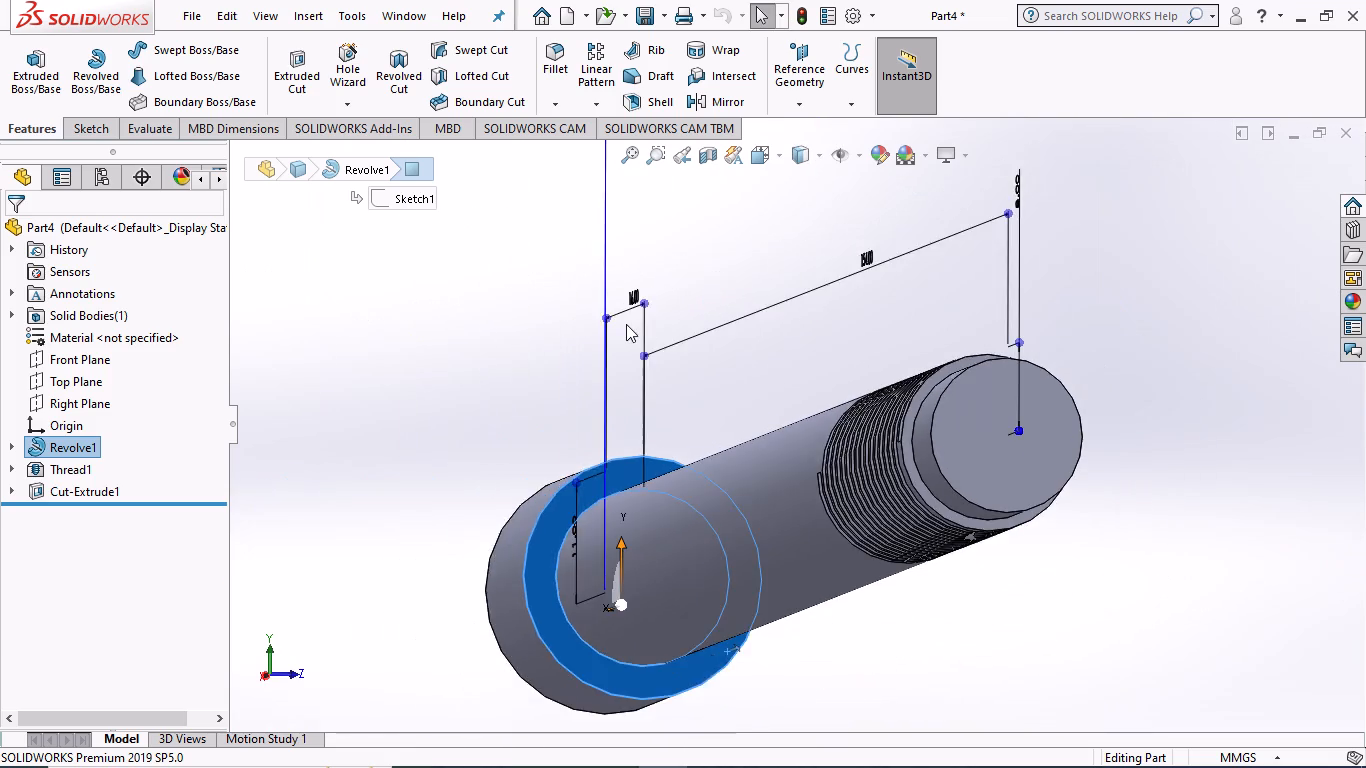
pyautogui.scroll(16, 625, 324)
pyautogui.middleClick(615, 308)
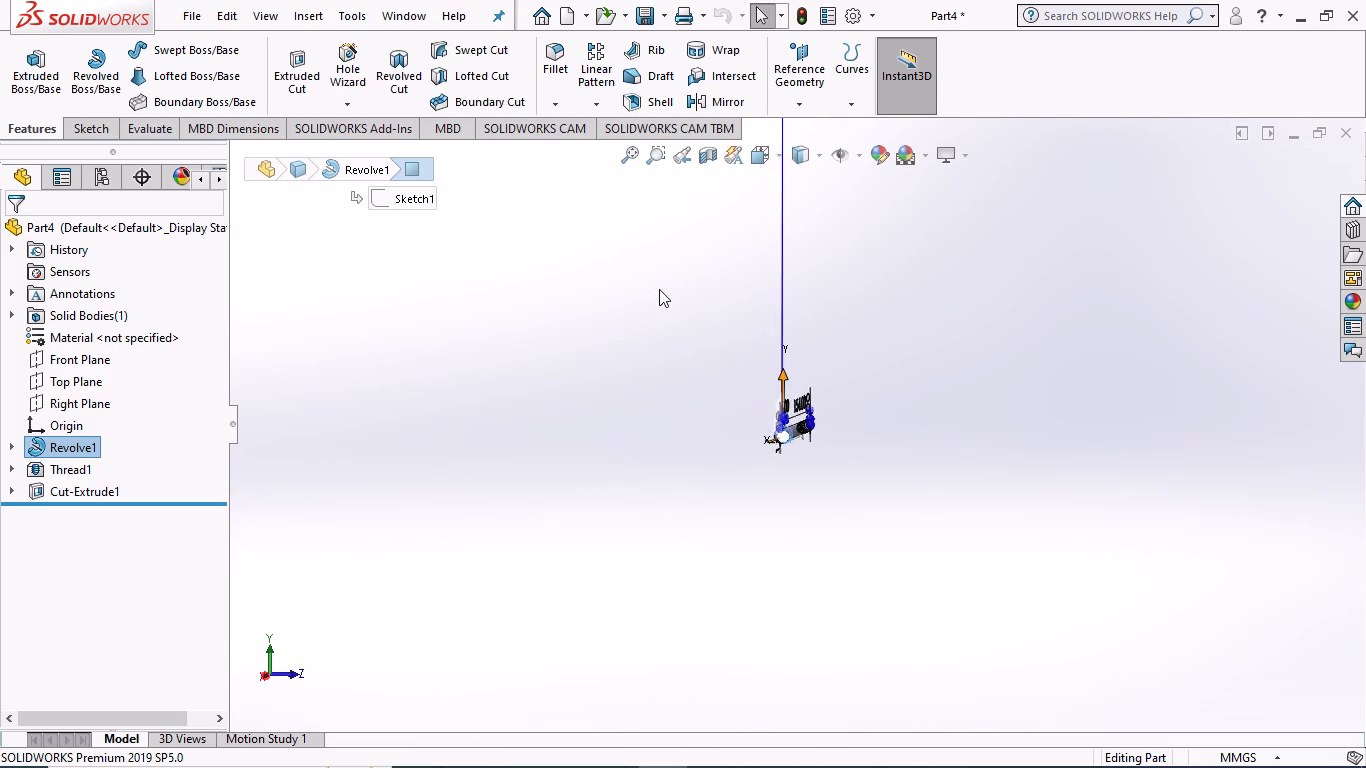
pyautogui.scroll(6, 659, 289)
pyautogui.scroll(-3, 761, 163)
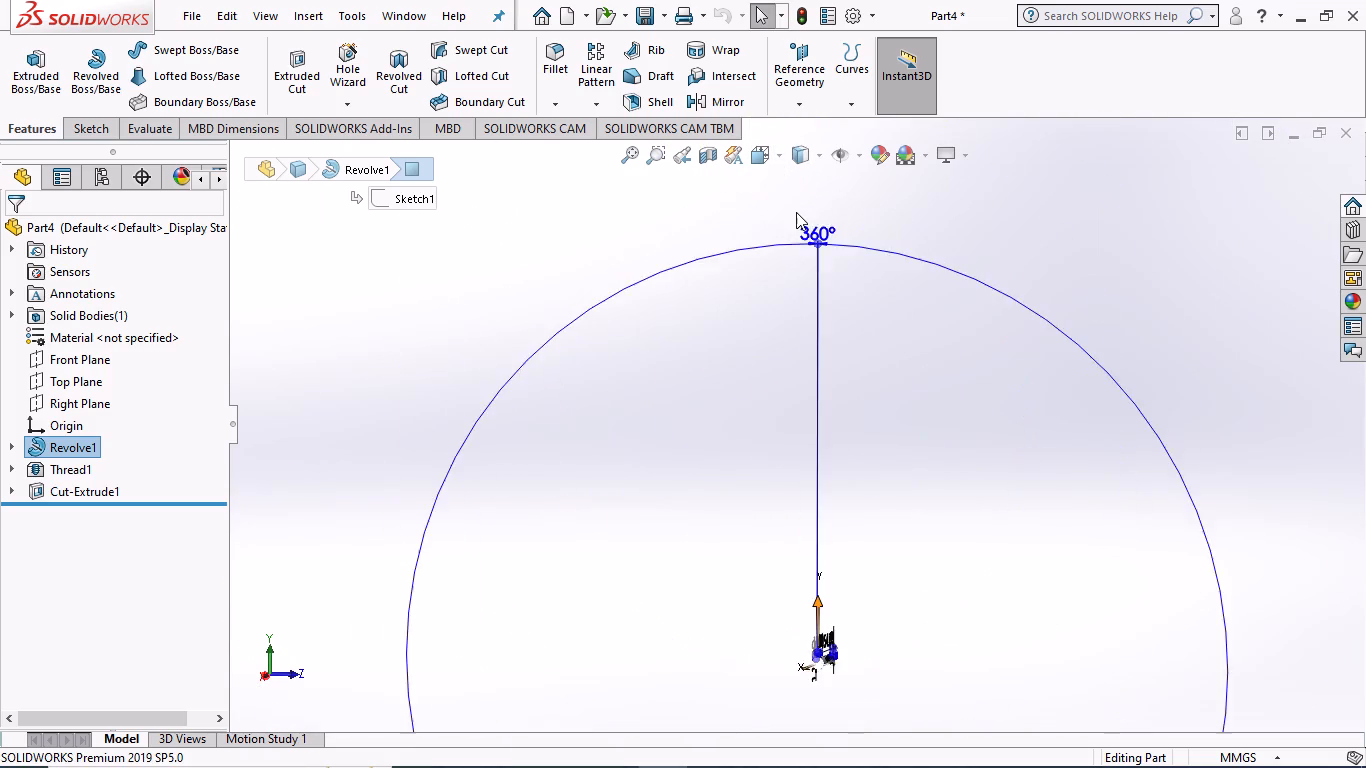
# Examine the whole shaft, its head, thread and reduced tip from several oblique angles with the revolve deselected.
pyautogui.scroll(-3, 797, 210)
pyautogui.scroll(9, 807, 302)
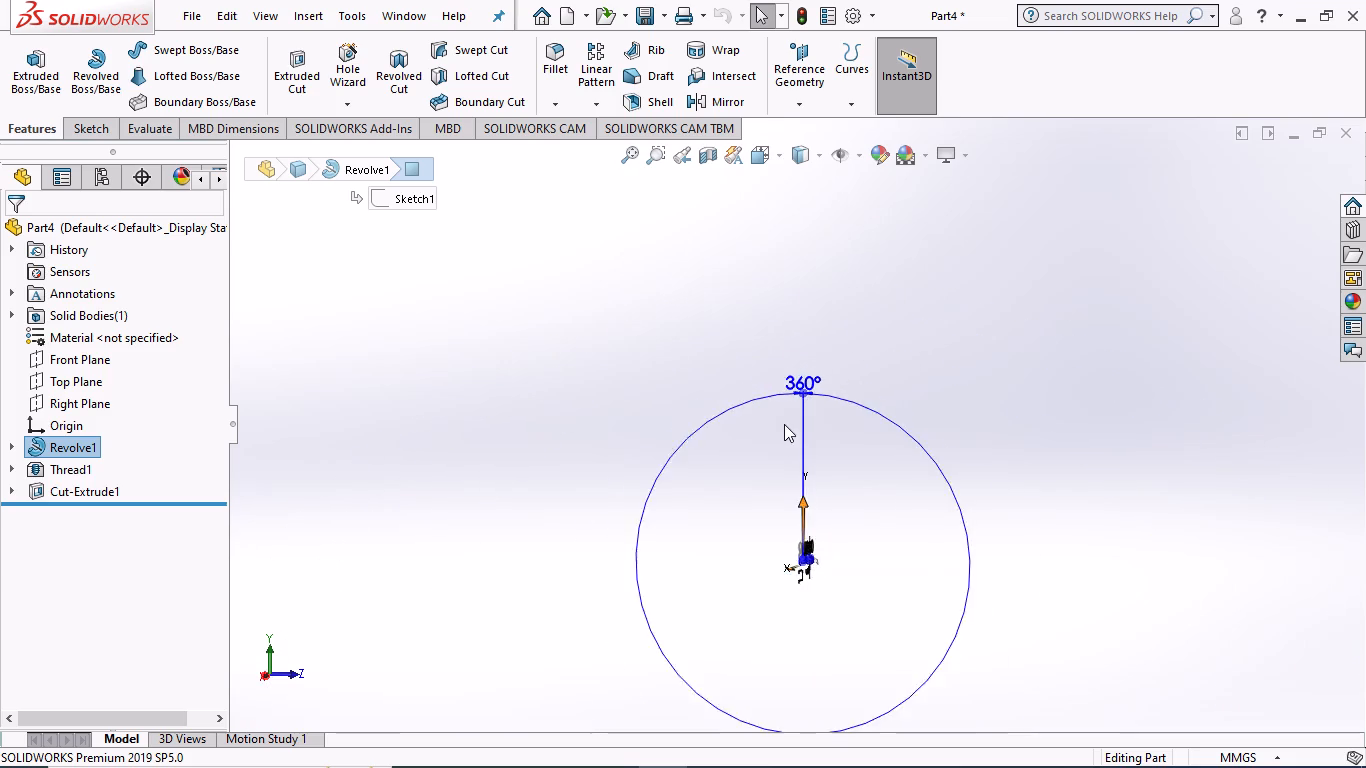
pyautogui.scroll(4, 784, 424)
pyautogui.scroll(-17, 773, 511)
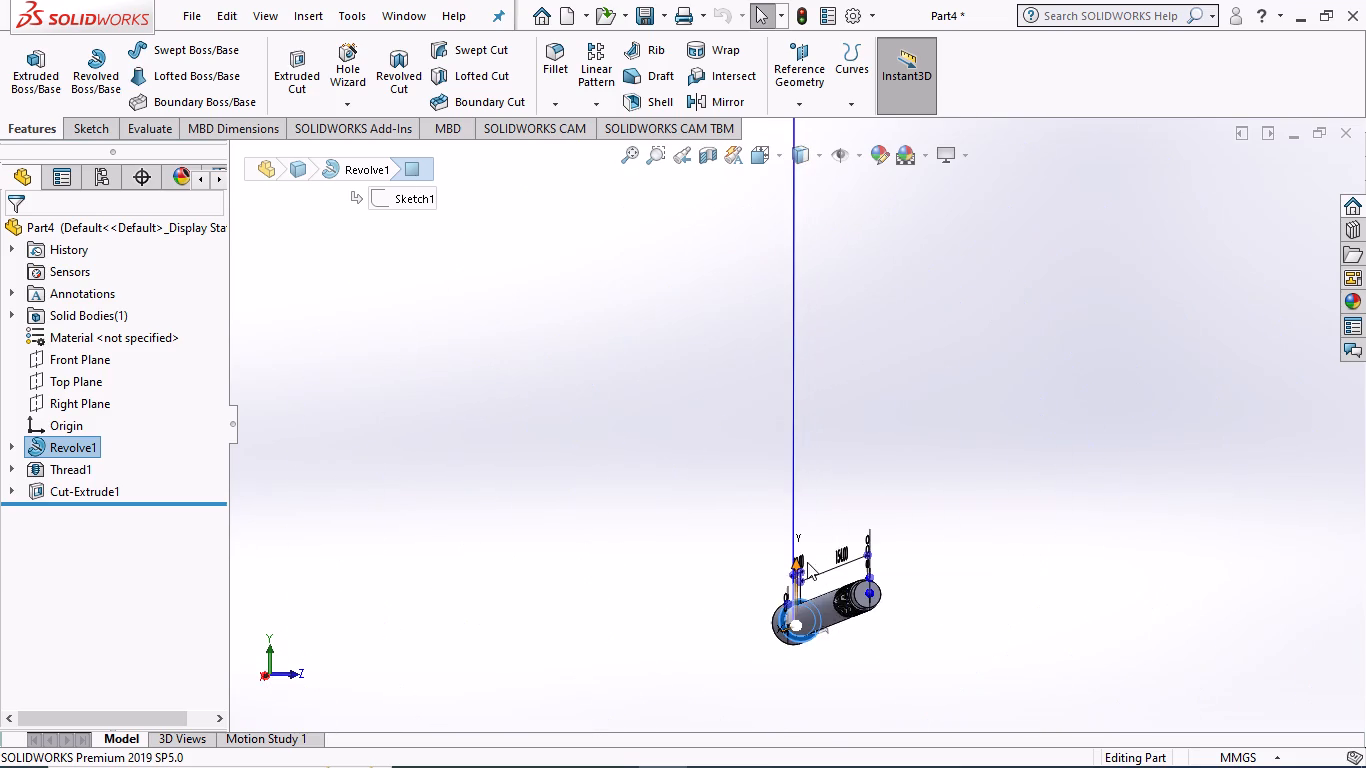
pyautogui.moveTo(653, 576); pyautogui.dragTo(811, 508, button='middle')
pyautogui.click(740, 443)
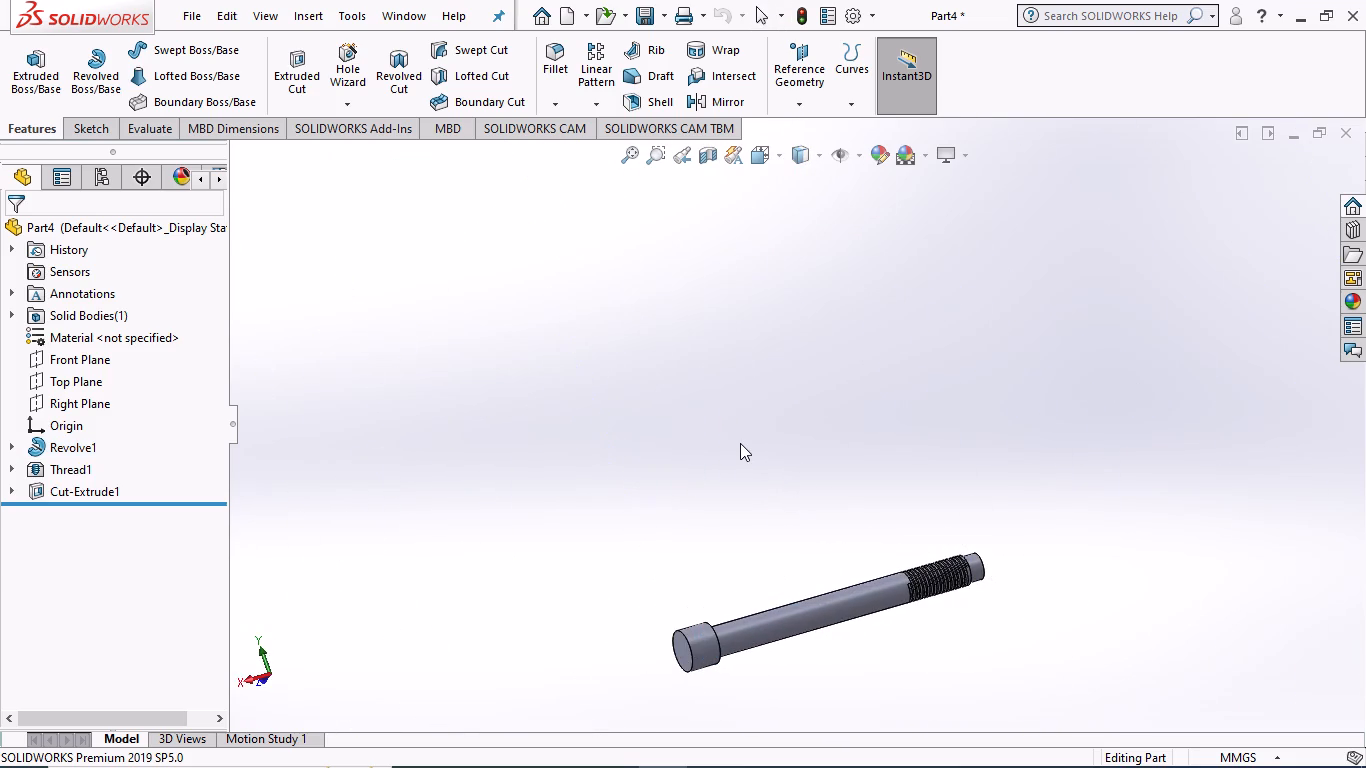
pyautogui.scroll(-4, 828, 654)
pyautogui.scroll(-1, 972, 566)
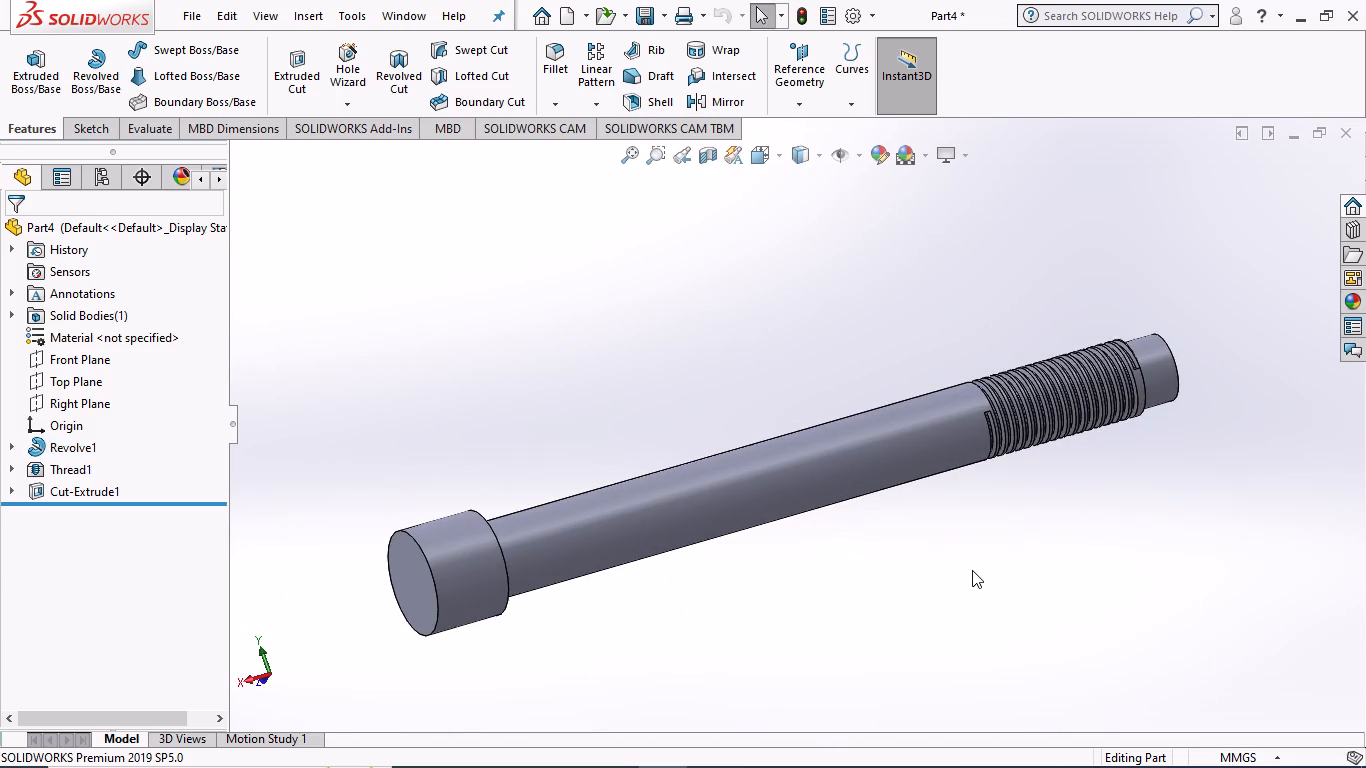
pyautogui.moveTo(973, 569); pyautogui.dragTo(840, 593, button='middle')
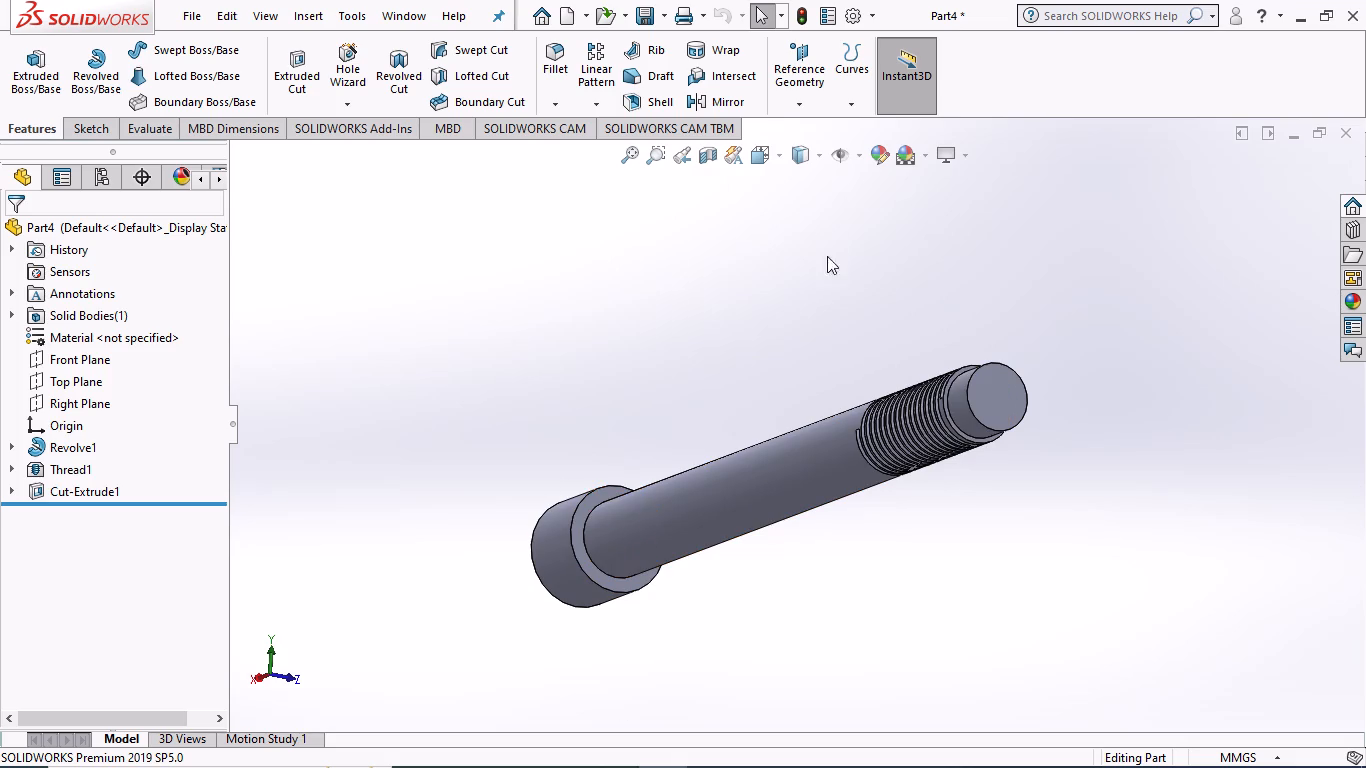
# Start a sketch on the ring-shaped shoulder face under the head, seen in the standard Left view.
pyautogui.click(765, 160)
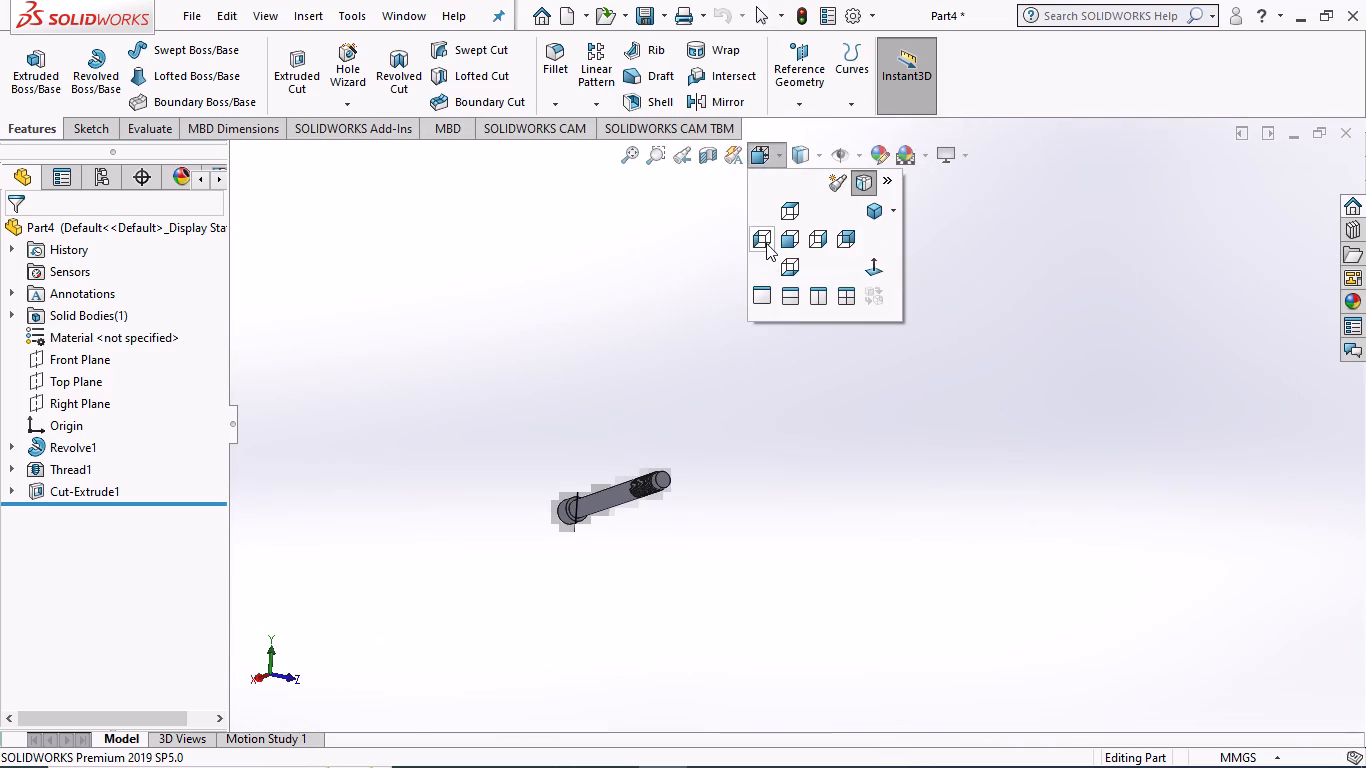
pyautogui.click(766, 240)
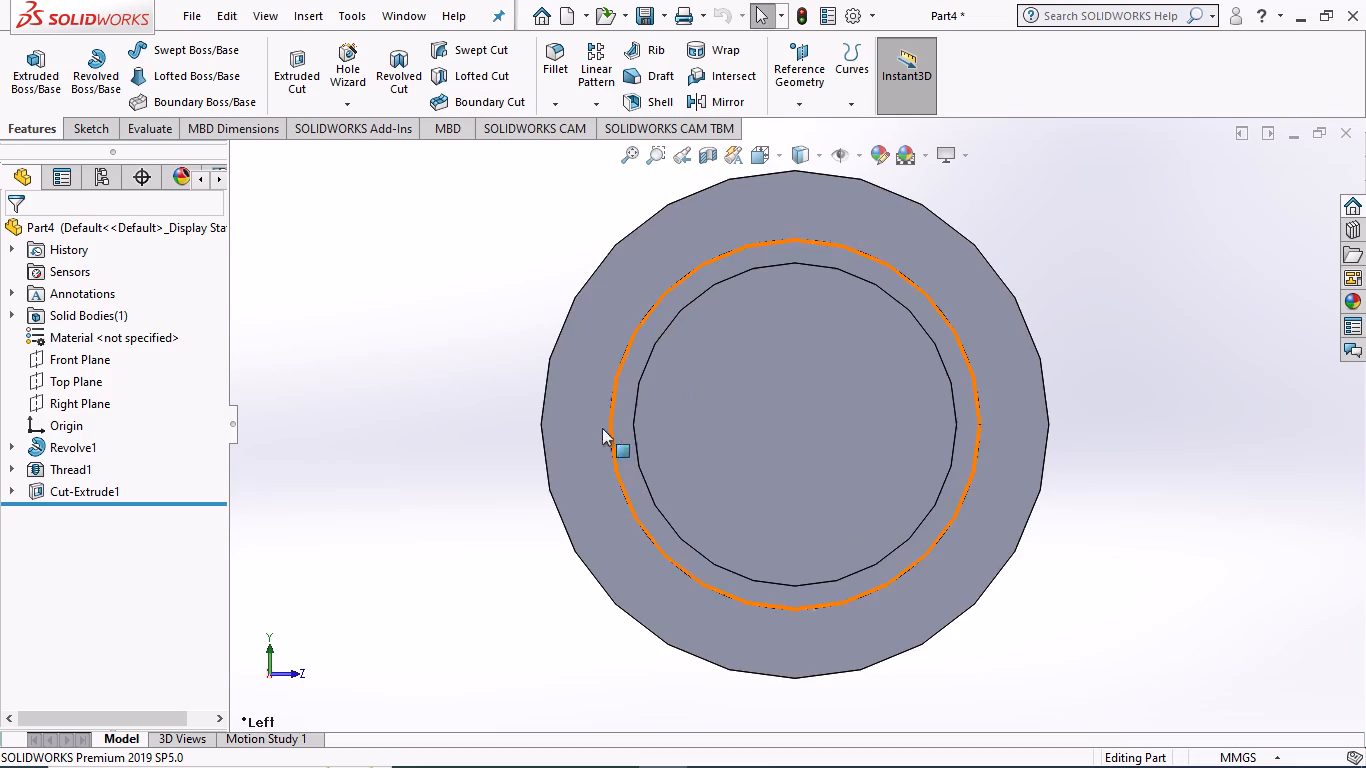
pyautogui.click(569, 396)
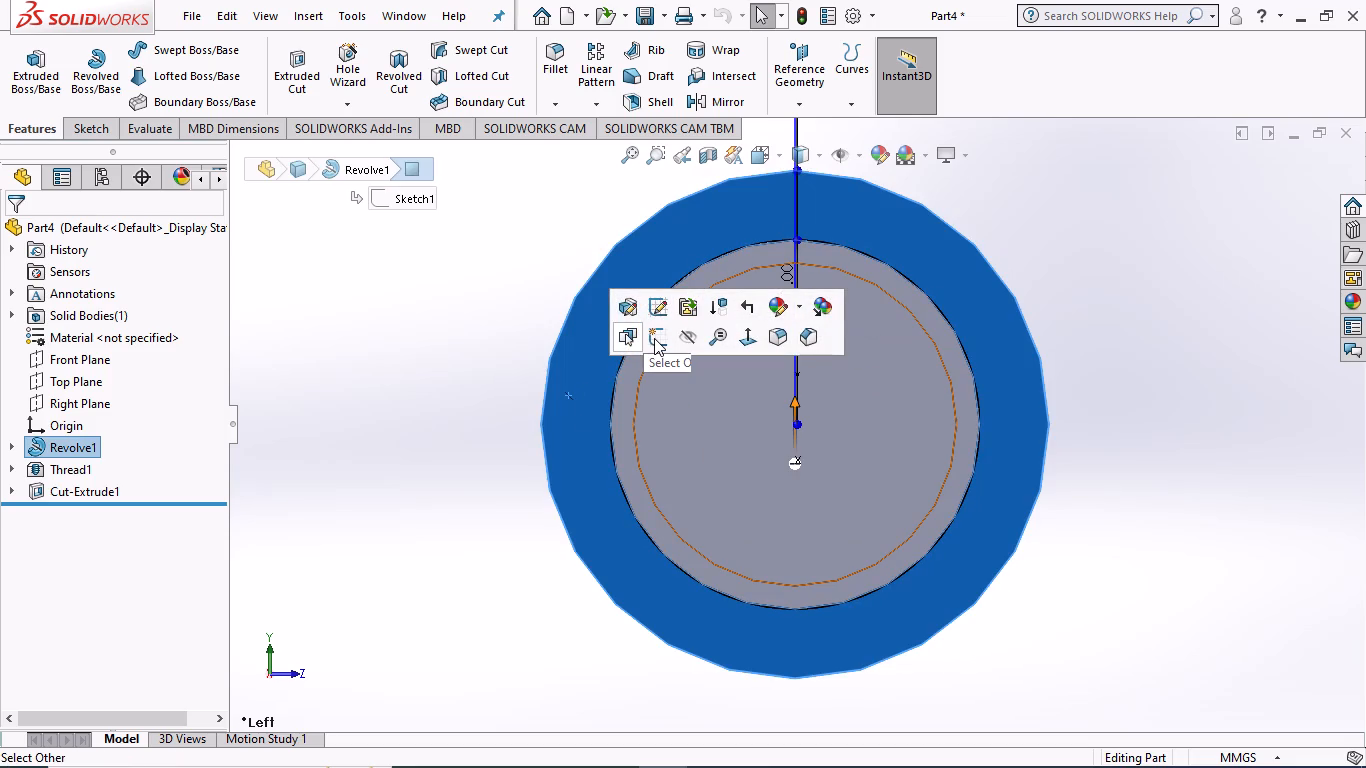
pyautogui.click(654, 338)
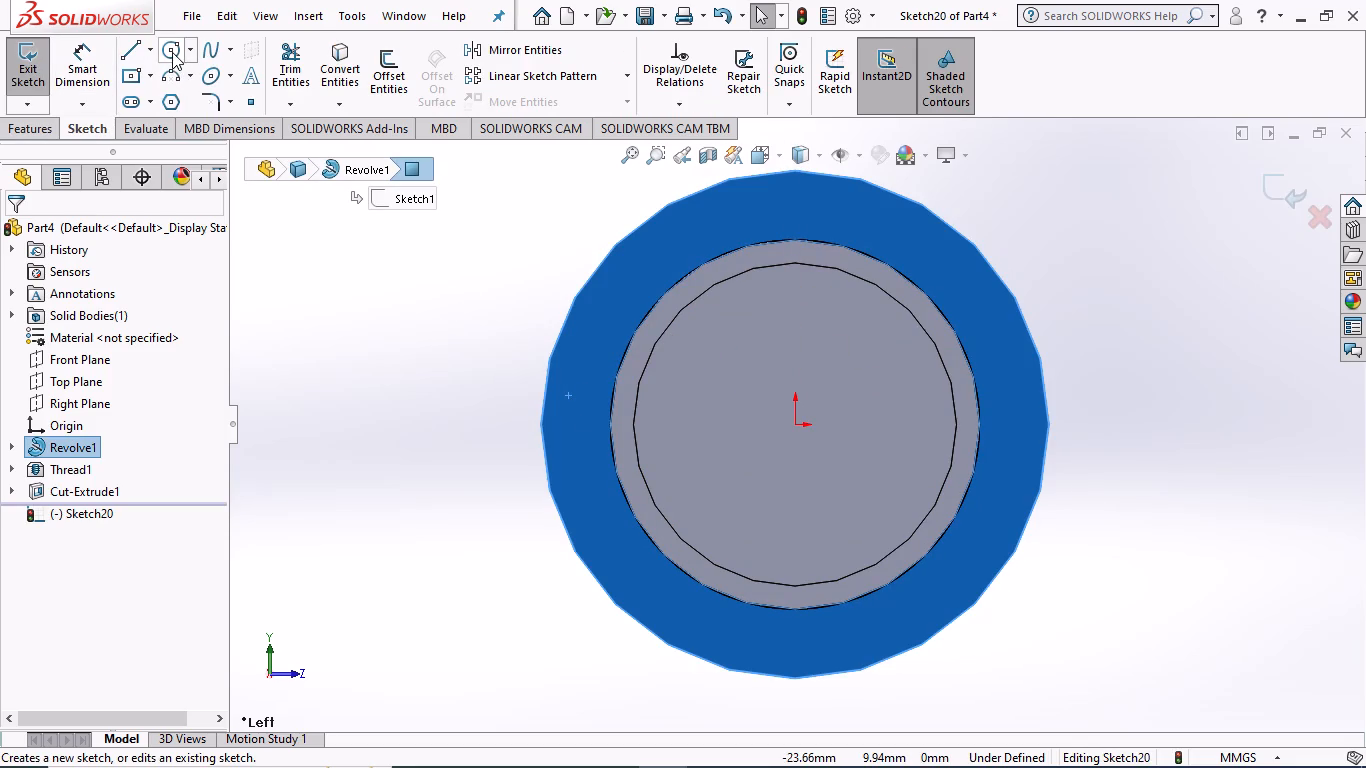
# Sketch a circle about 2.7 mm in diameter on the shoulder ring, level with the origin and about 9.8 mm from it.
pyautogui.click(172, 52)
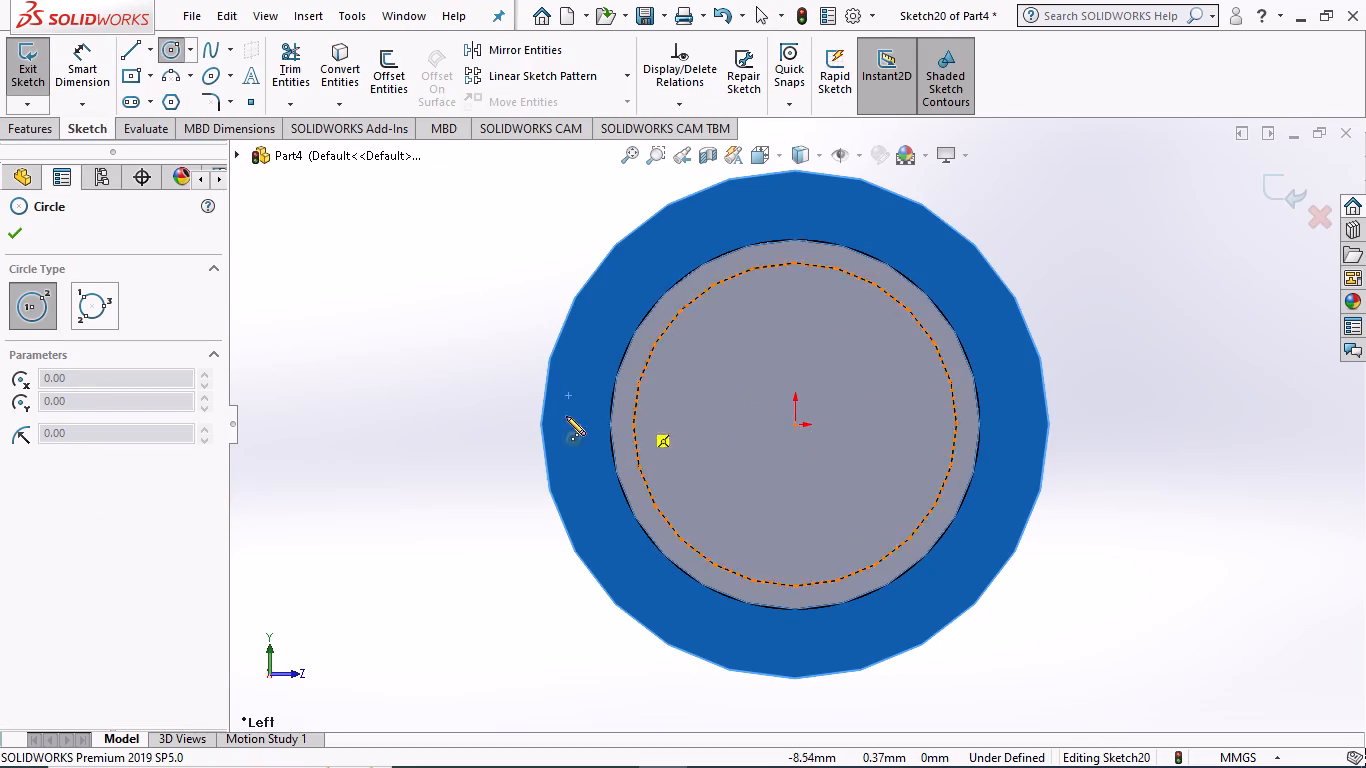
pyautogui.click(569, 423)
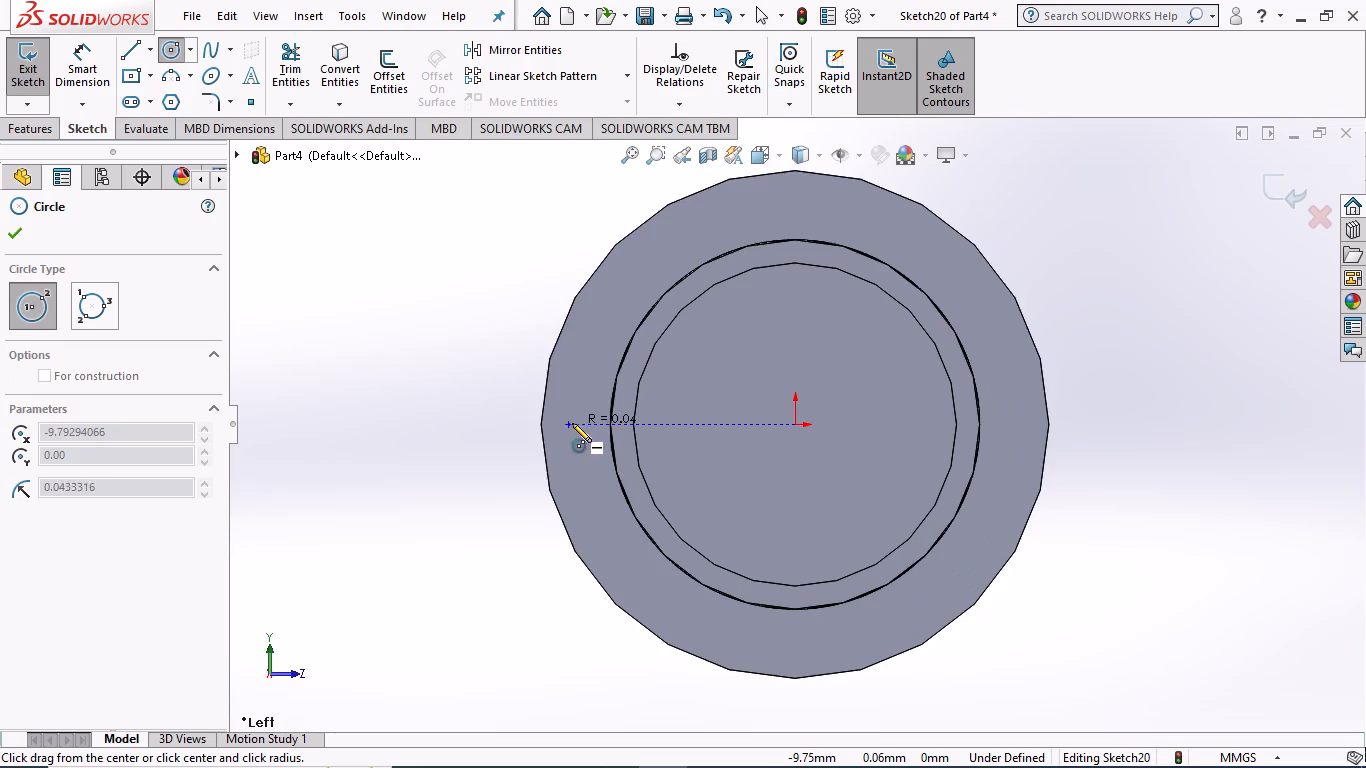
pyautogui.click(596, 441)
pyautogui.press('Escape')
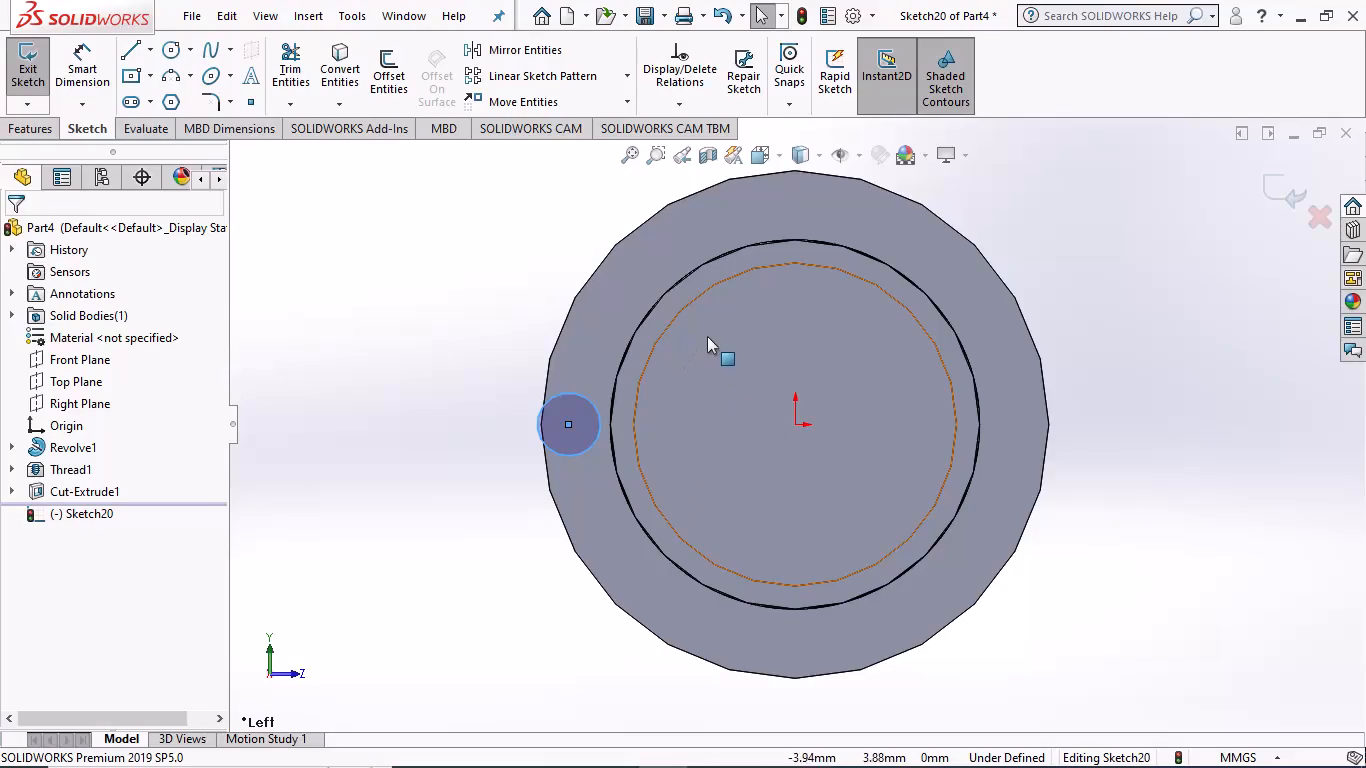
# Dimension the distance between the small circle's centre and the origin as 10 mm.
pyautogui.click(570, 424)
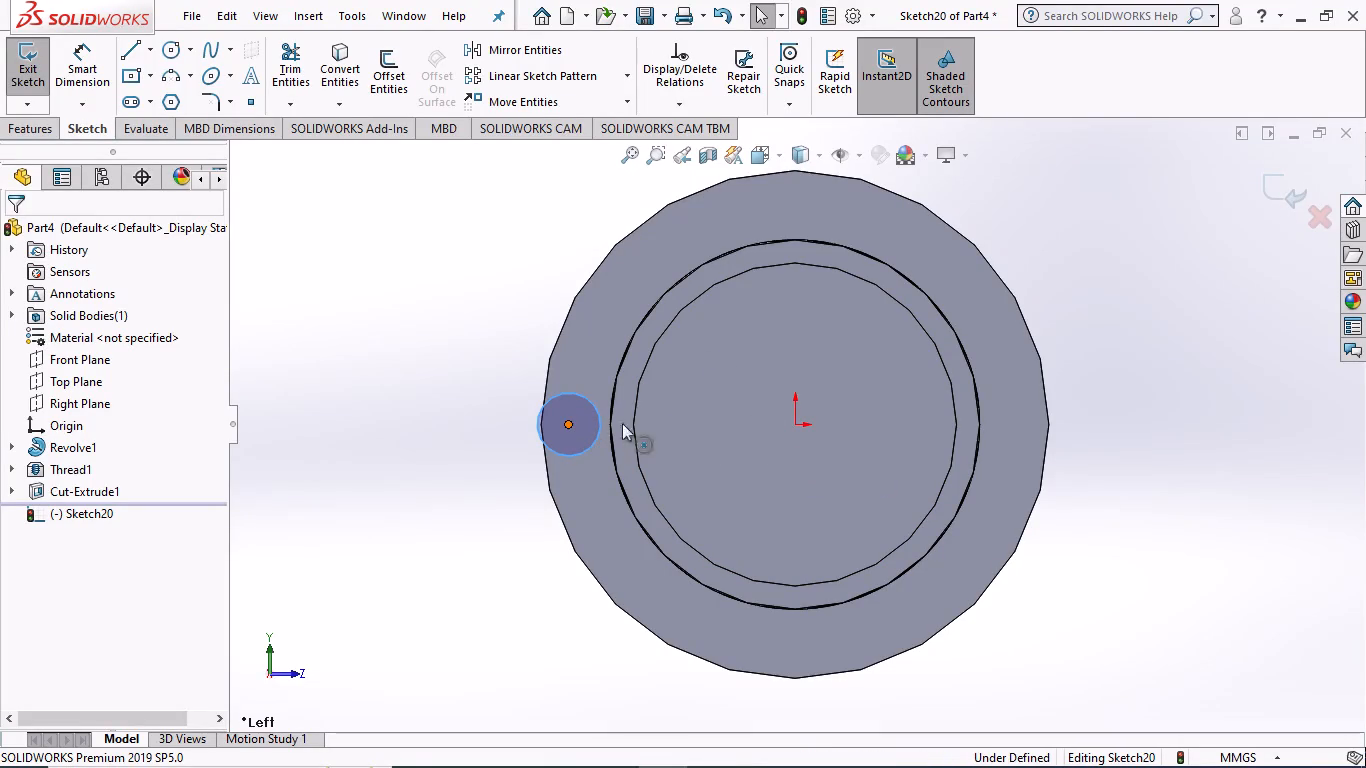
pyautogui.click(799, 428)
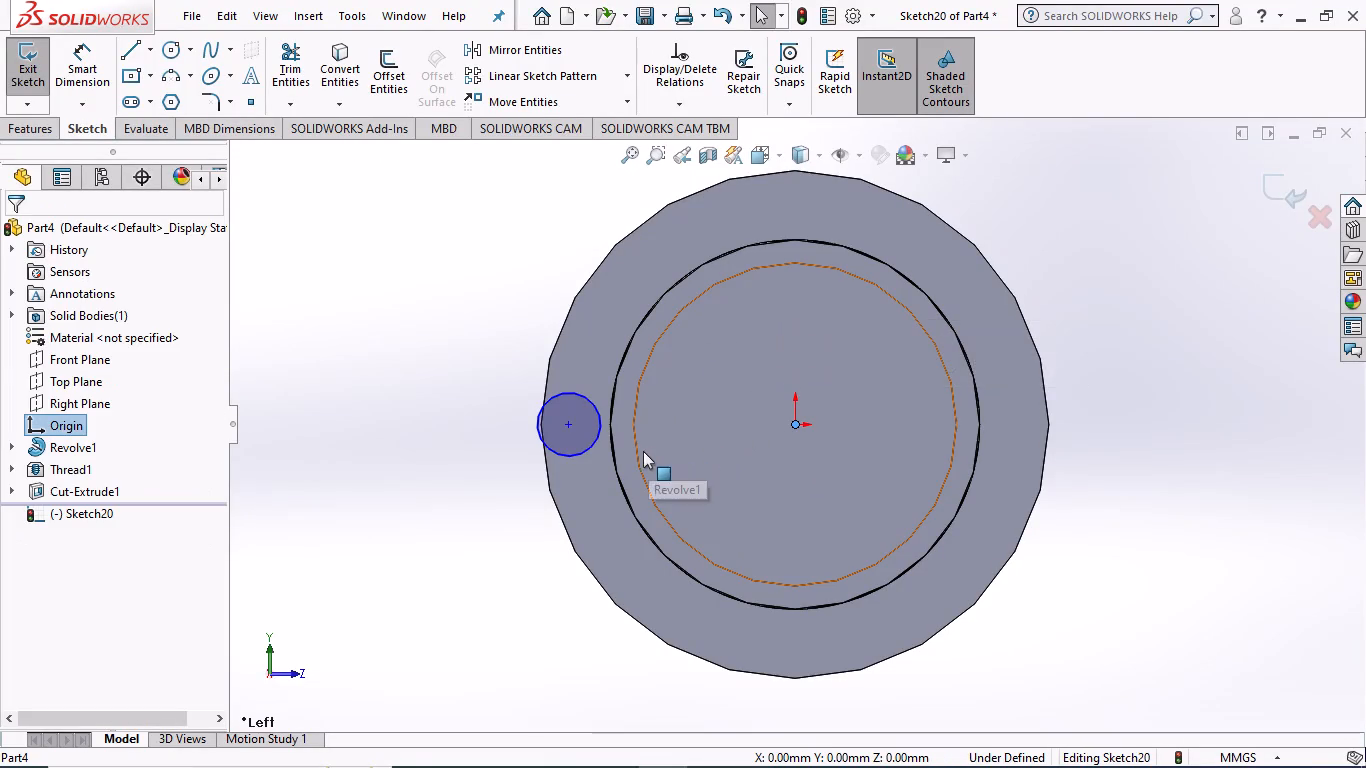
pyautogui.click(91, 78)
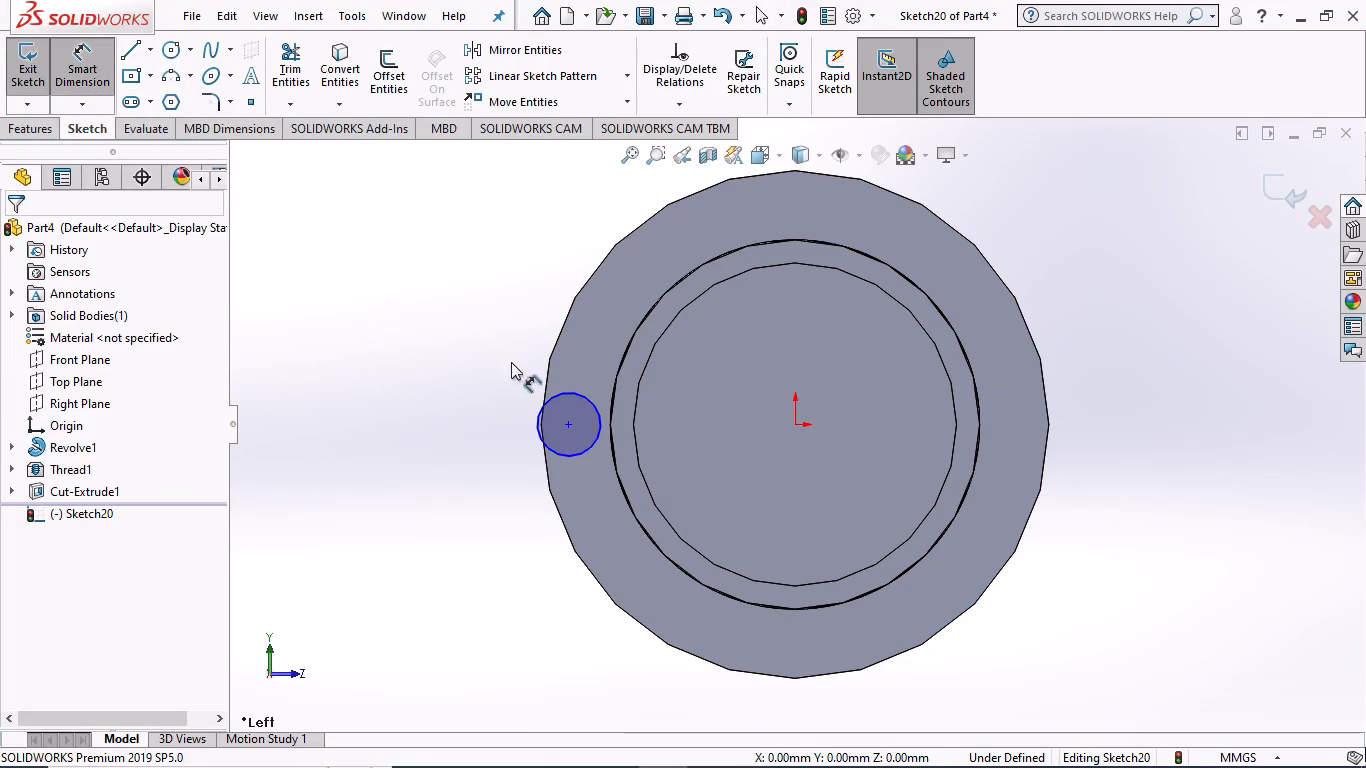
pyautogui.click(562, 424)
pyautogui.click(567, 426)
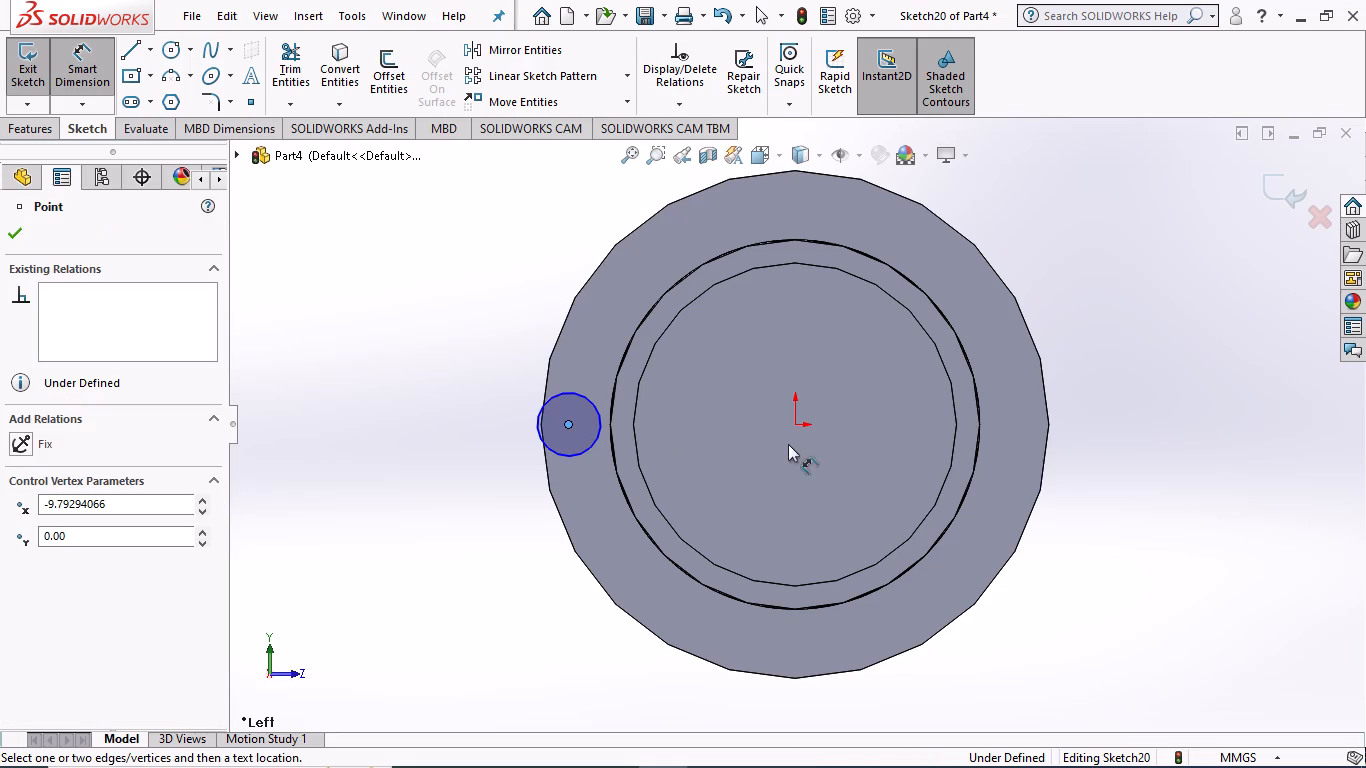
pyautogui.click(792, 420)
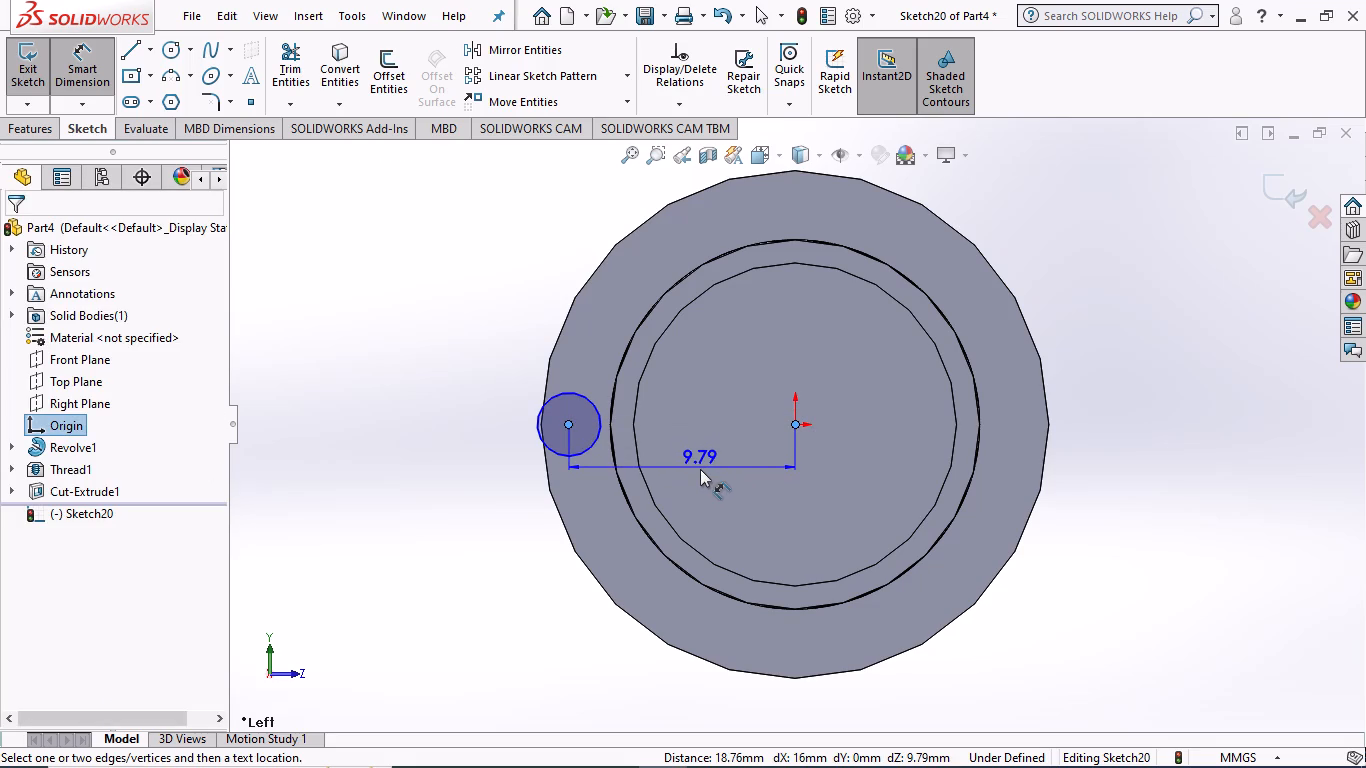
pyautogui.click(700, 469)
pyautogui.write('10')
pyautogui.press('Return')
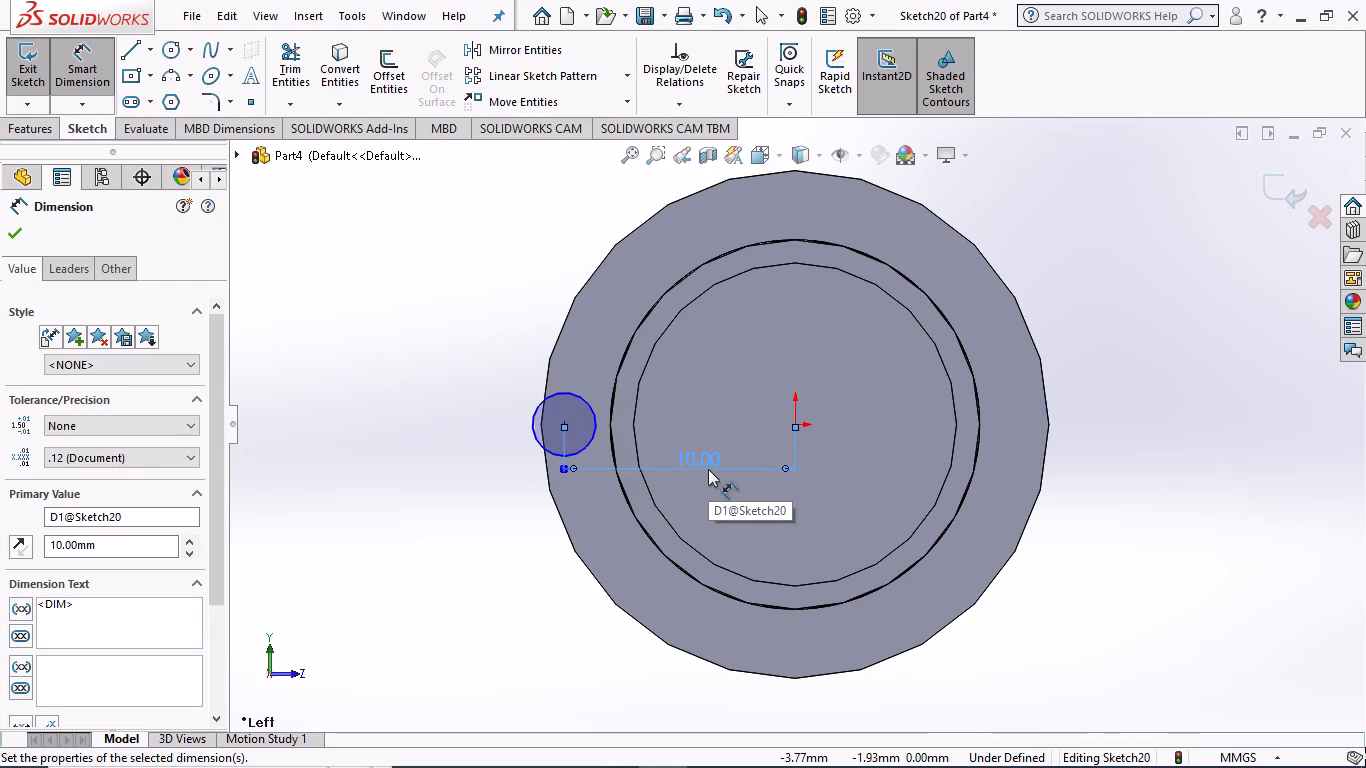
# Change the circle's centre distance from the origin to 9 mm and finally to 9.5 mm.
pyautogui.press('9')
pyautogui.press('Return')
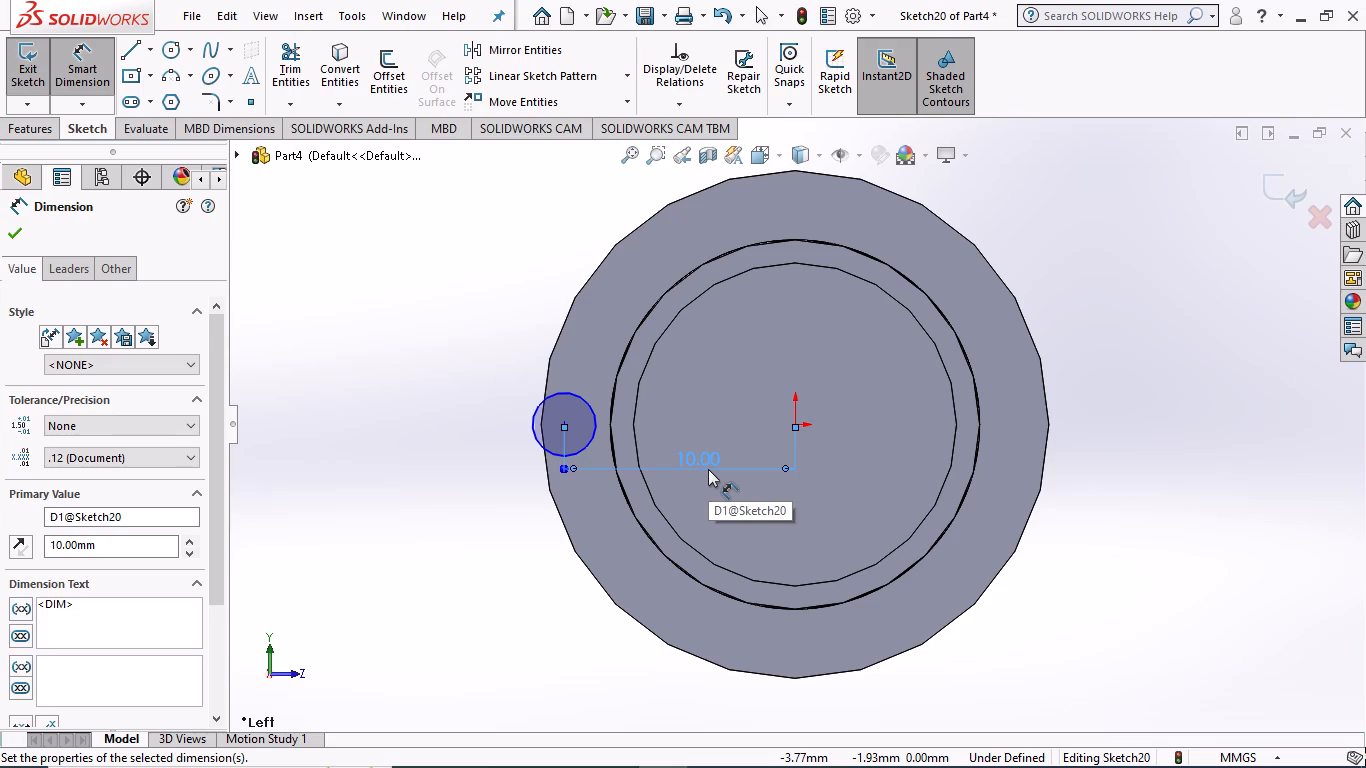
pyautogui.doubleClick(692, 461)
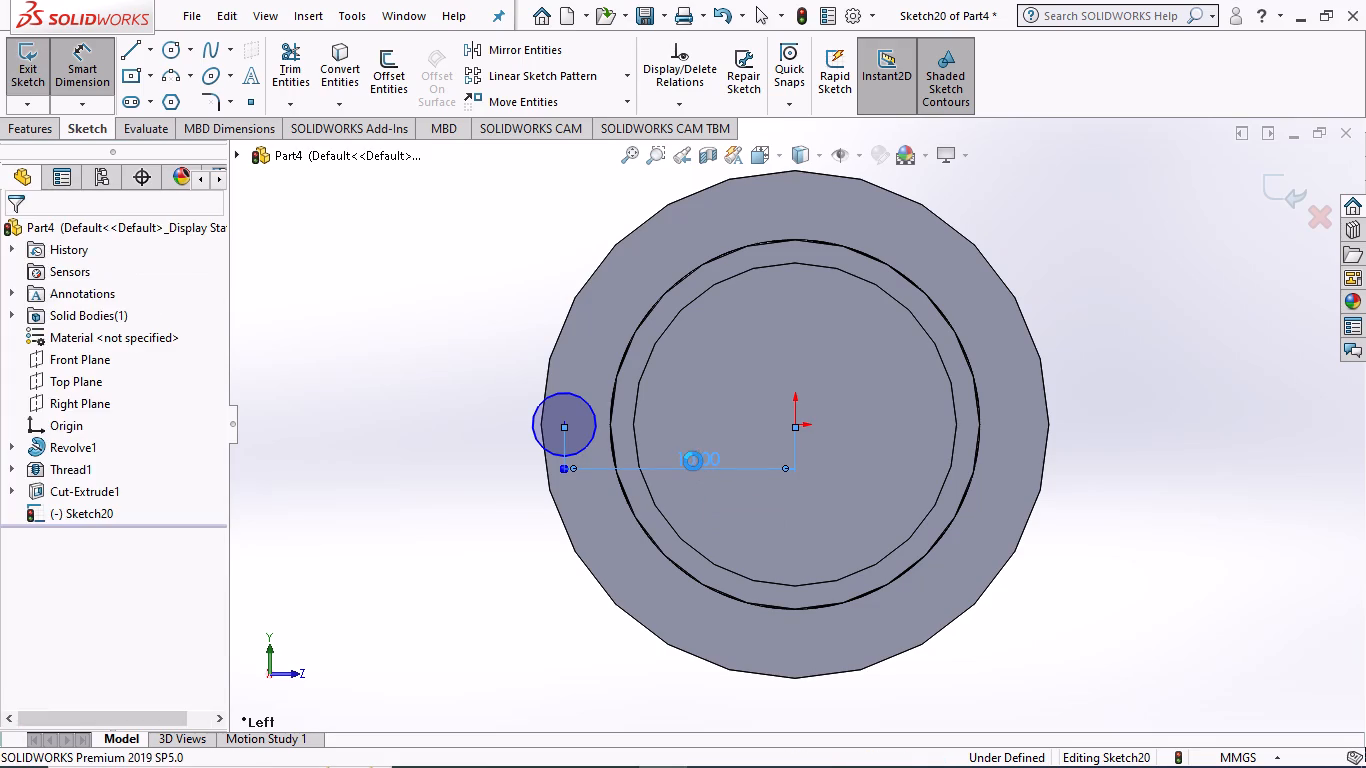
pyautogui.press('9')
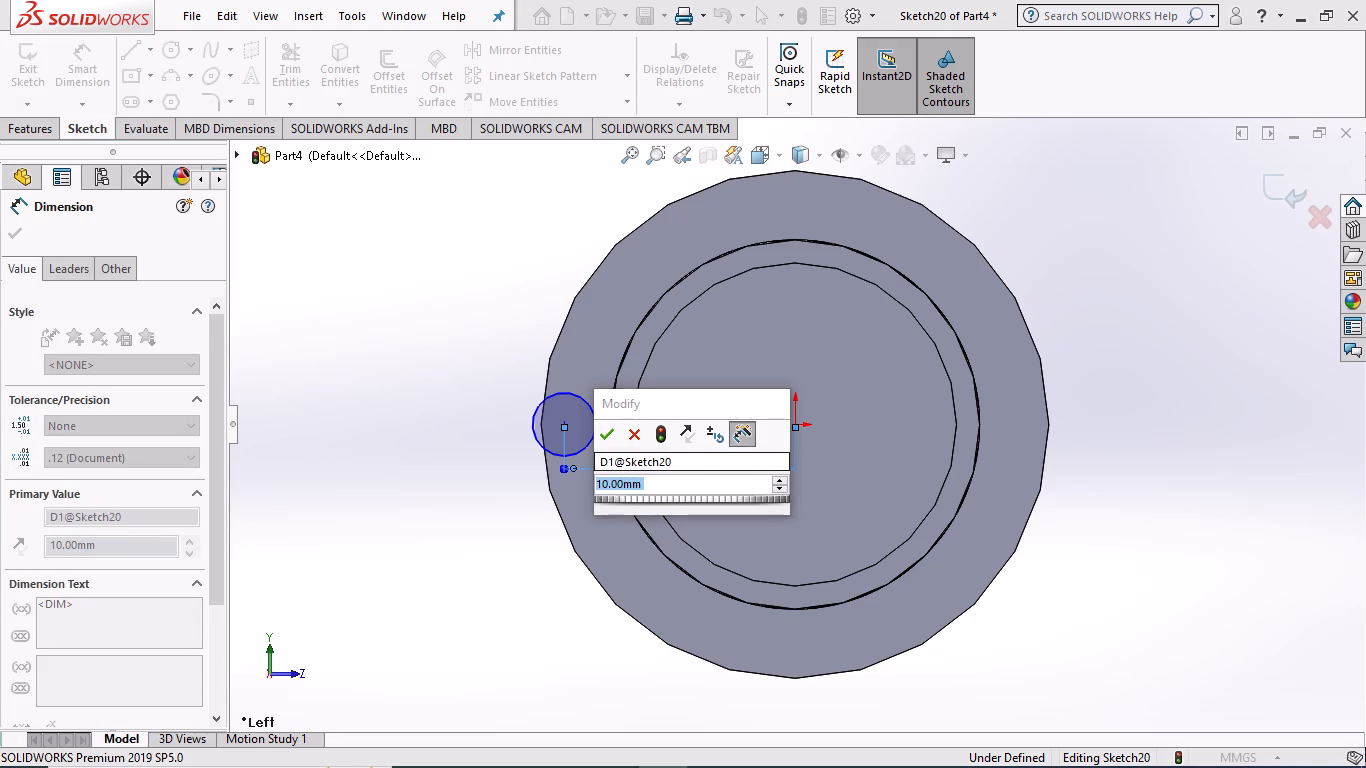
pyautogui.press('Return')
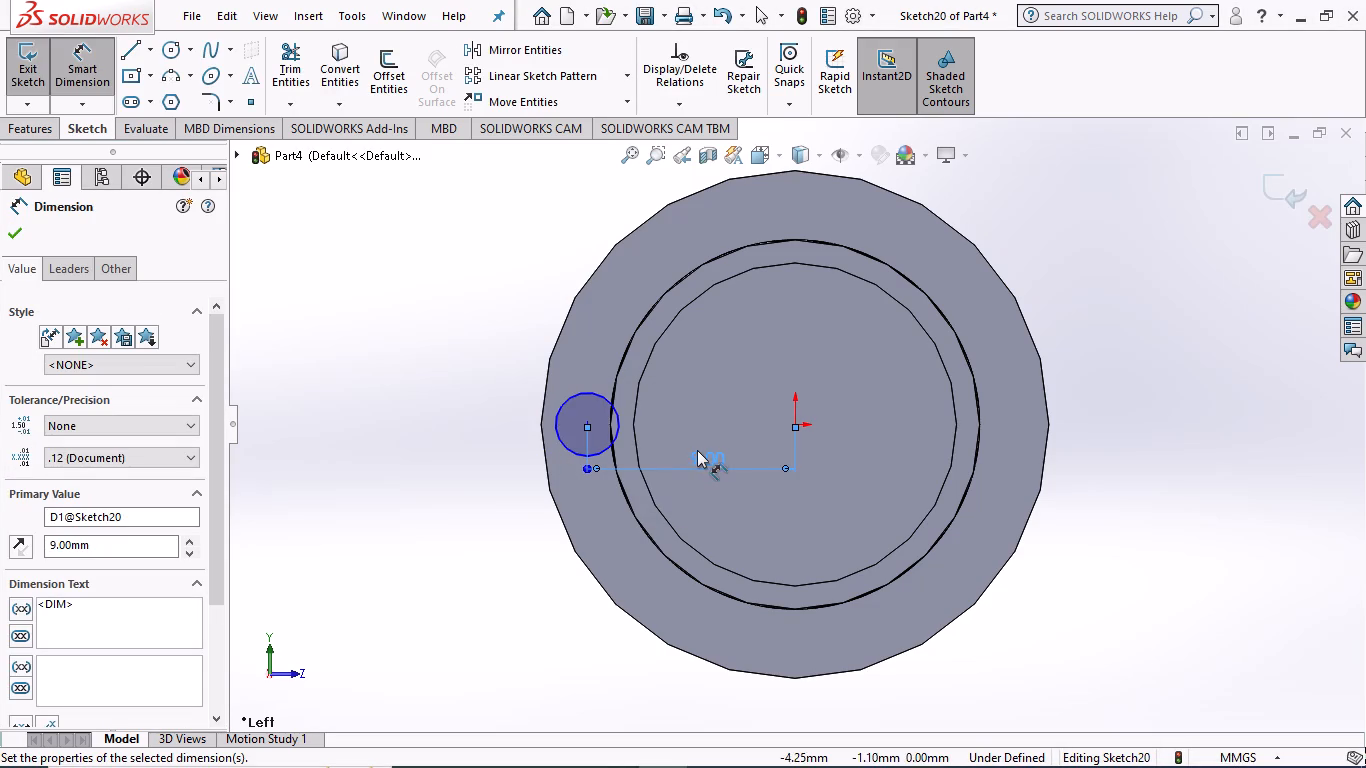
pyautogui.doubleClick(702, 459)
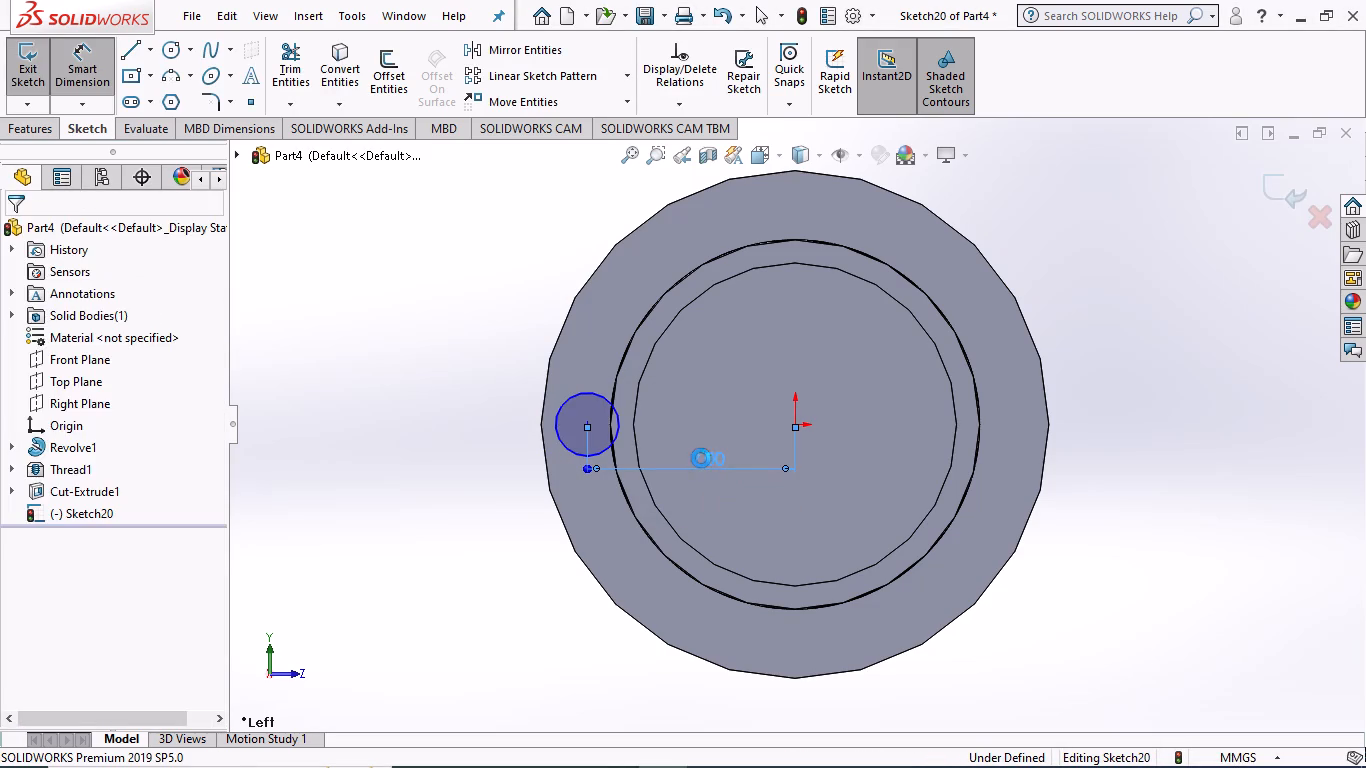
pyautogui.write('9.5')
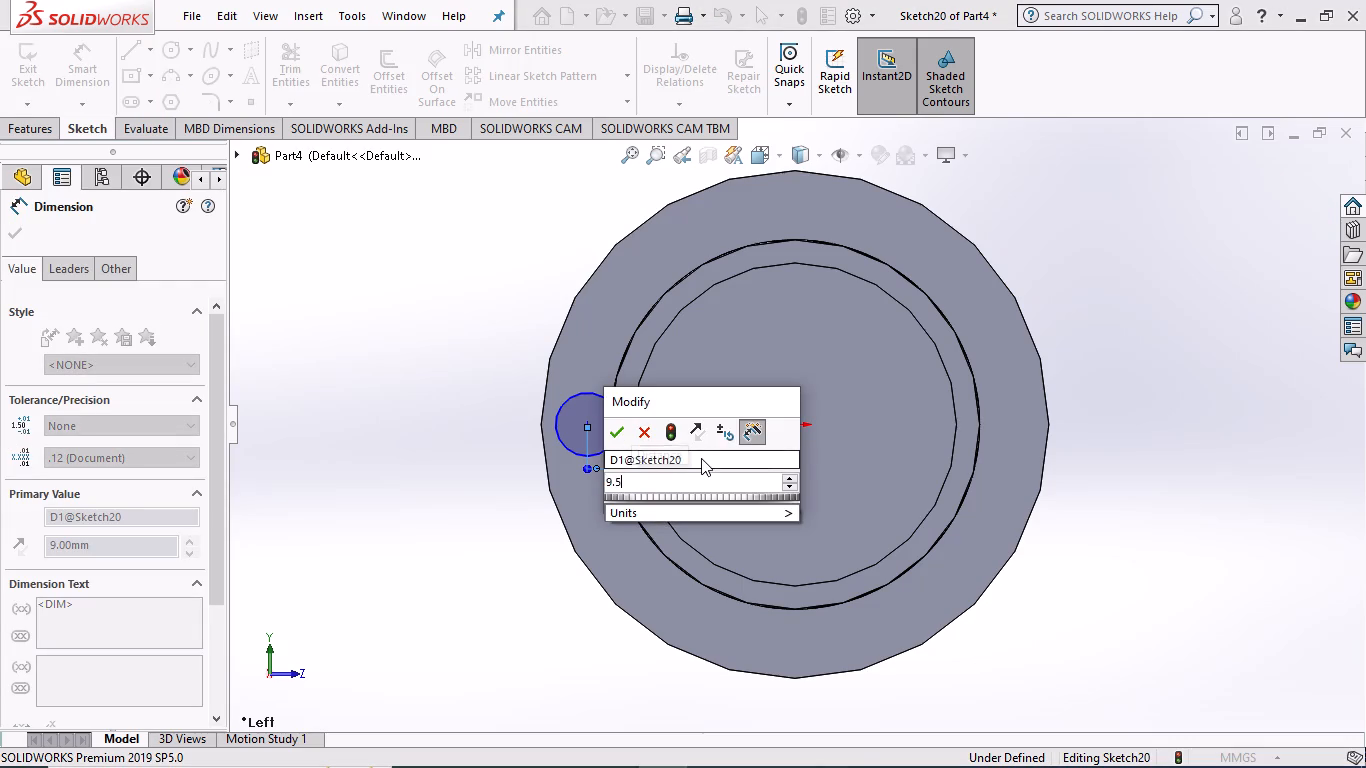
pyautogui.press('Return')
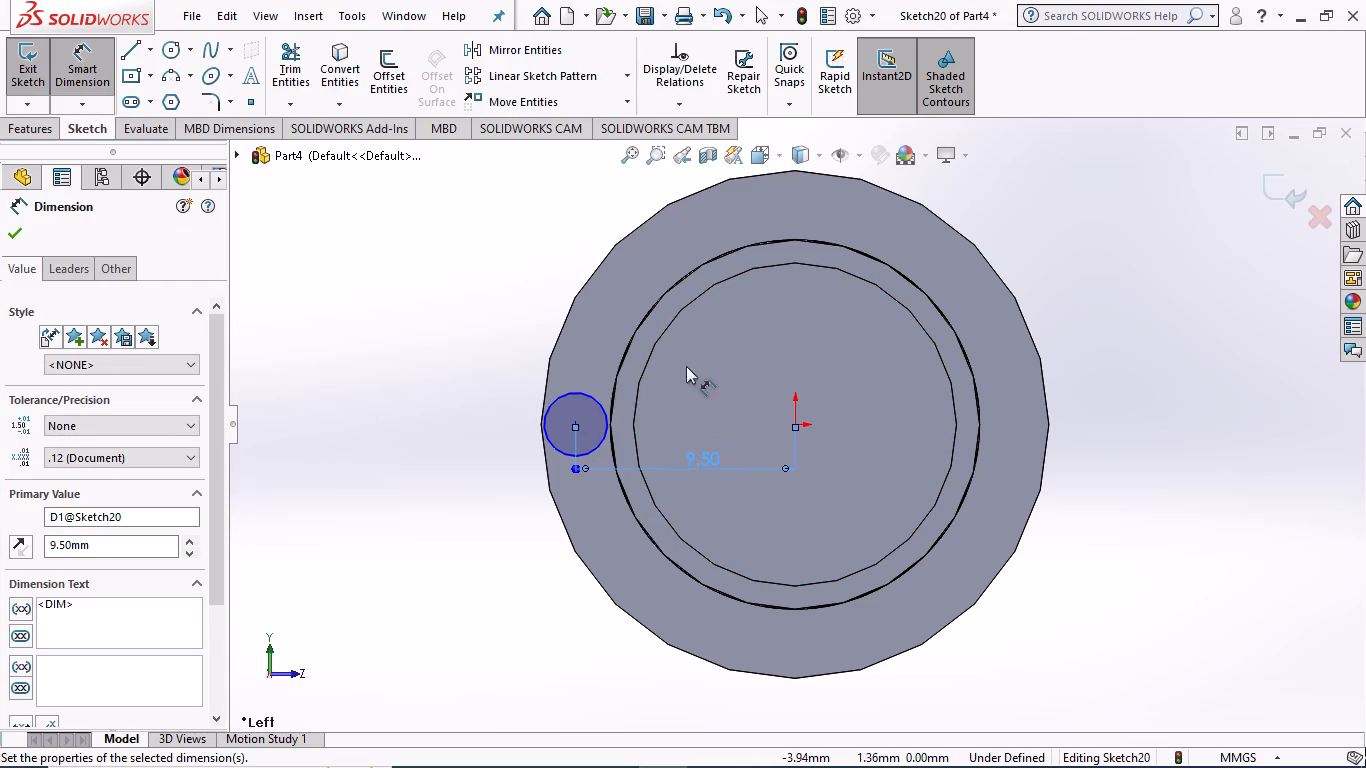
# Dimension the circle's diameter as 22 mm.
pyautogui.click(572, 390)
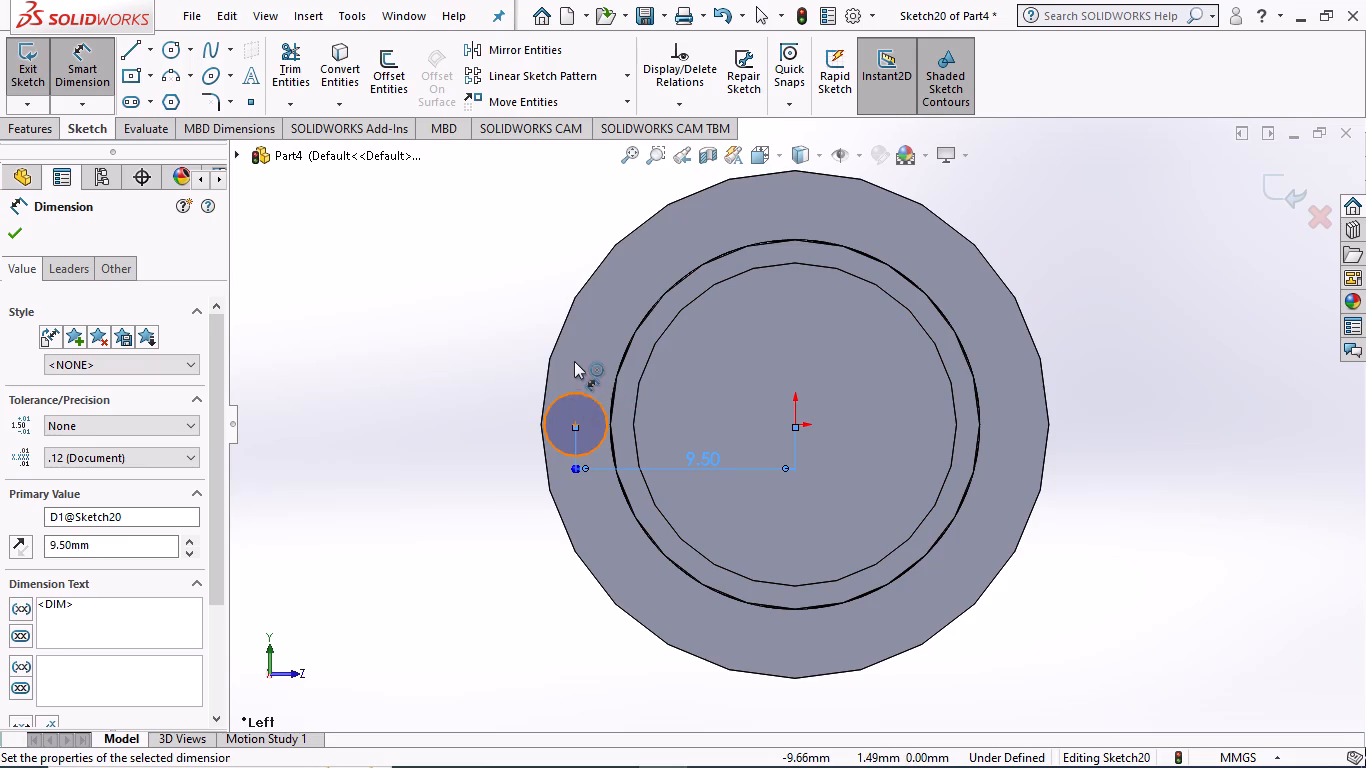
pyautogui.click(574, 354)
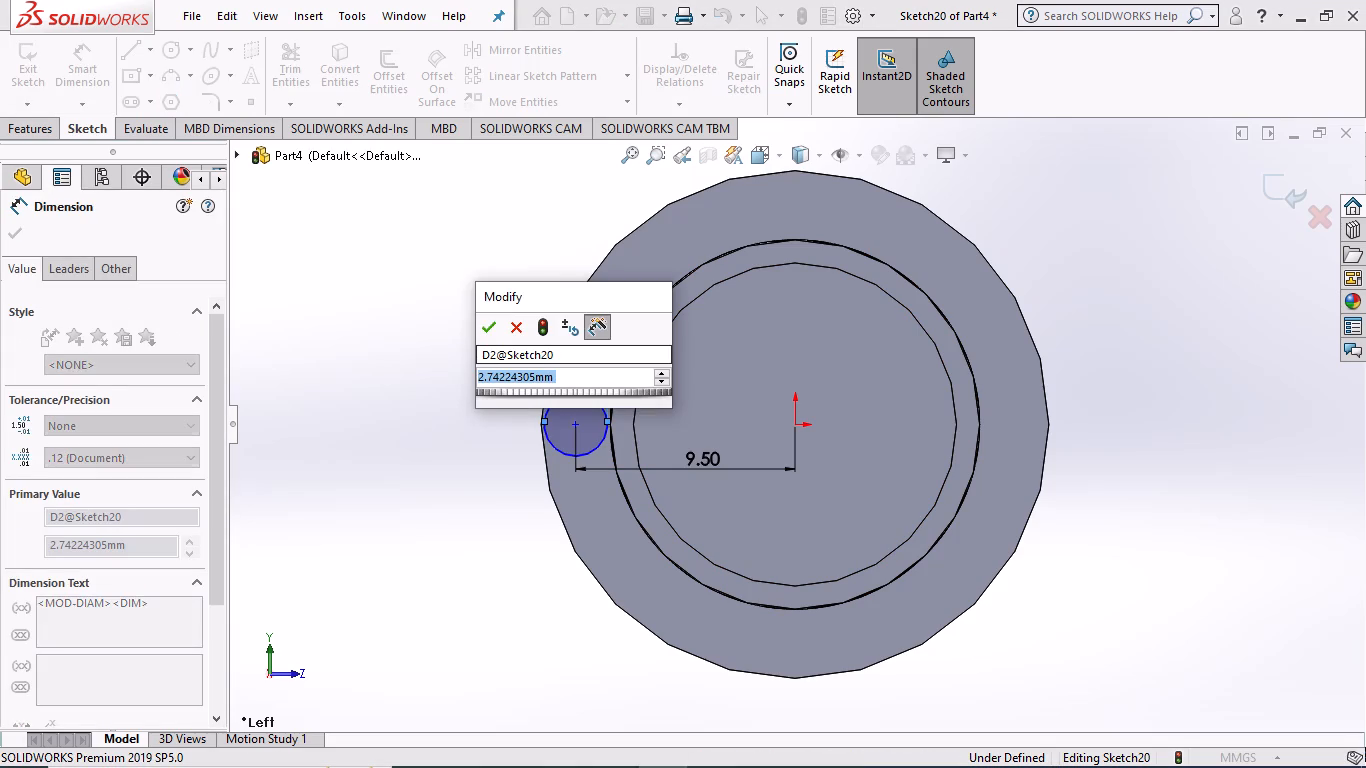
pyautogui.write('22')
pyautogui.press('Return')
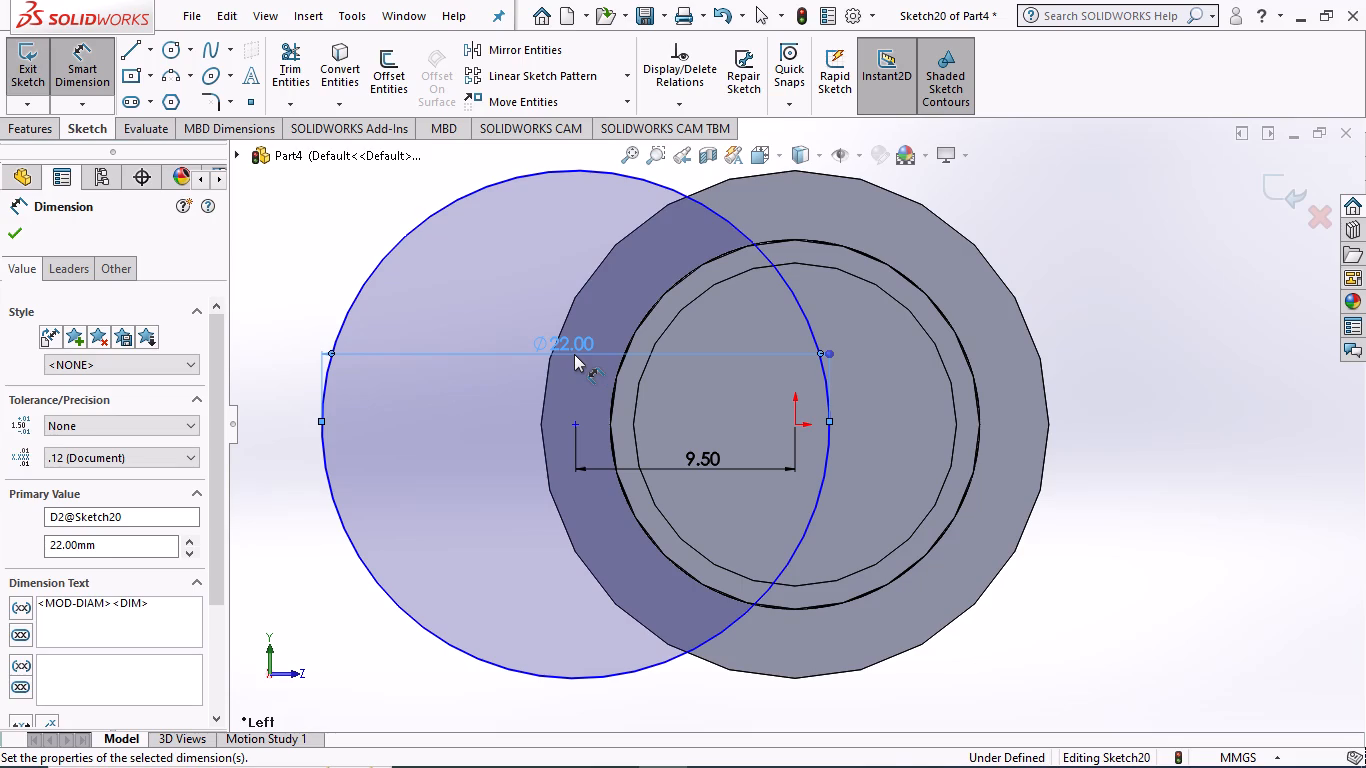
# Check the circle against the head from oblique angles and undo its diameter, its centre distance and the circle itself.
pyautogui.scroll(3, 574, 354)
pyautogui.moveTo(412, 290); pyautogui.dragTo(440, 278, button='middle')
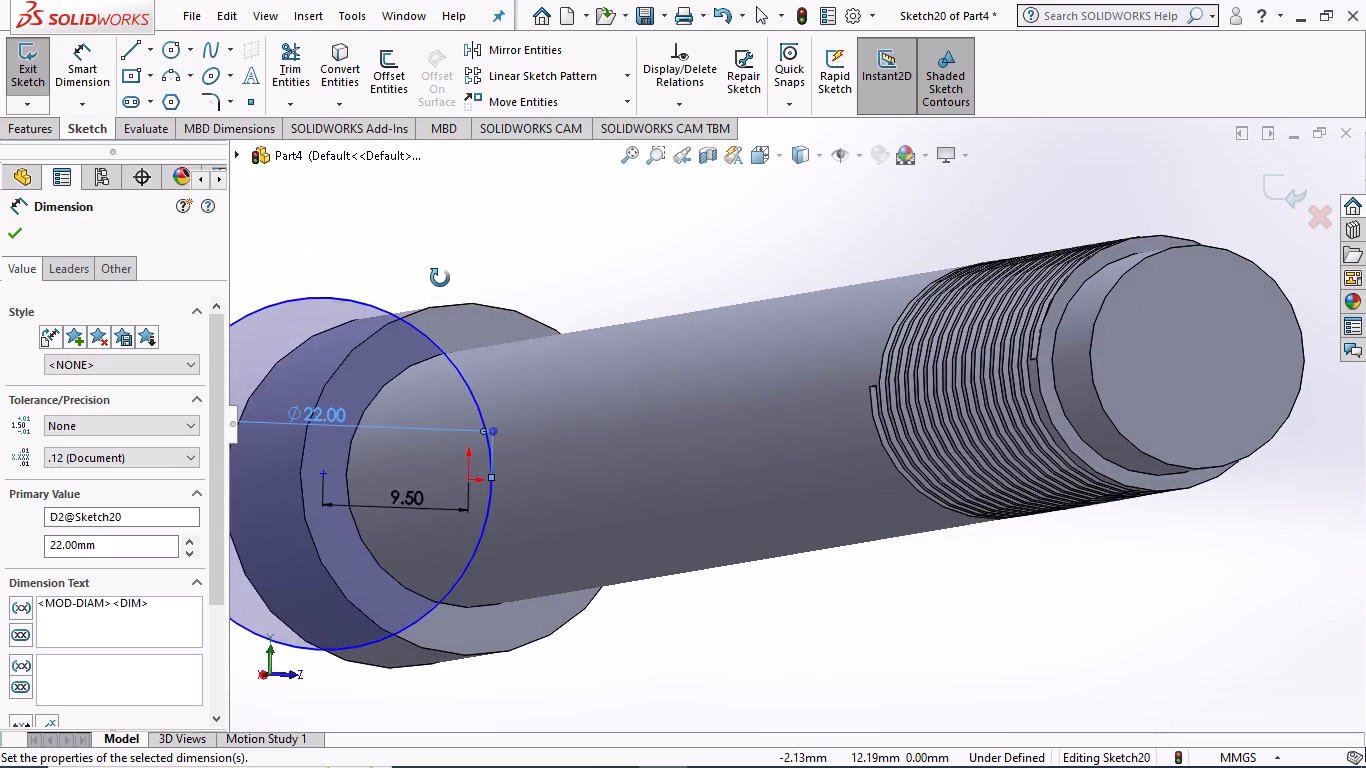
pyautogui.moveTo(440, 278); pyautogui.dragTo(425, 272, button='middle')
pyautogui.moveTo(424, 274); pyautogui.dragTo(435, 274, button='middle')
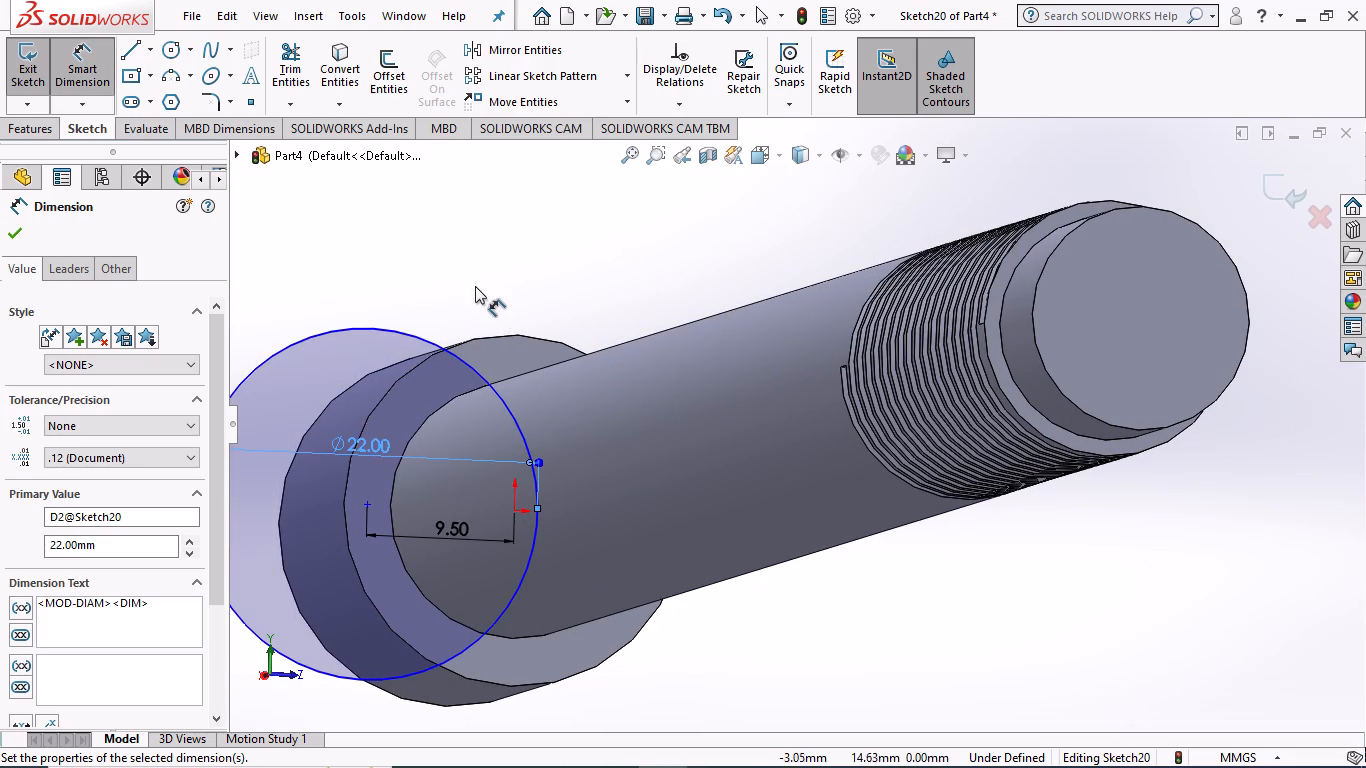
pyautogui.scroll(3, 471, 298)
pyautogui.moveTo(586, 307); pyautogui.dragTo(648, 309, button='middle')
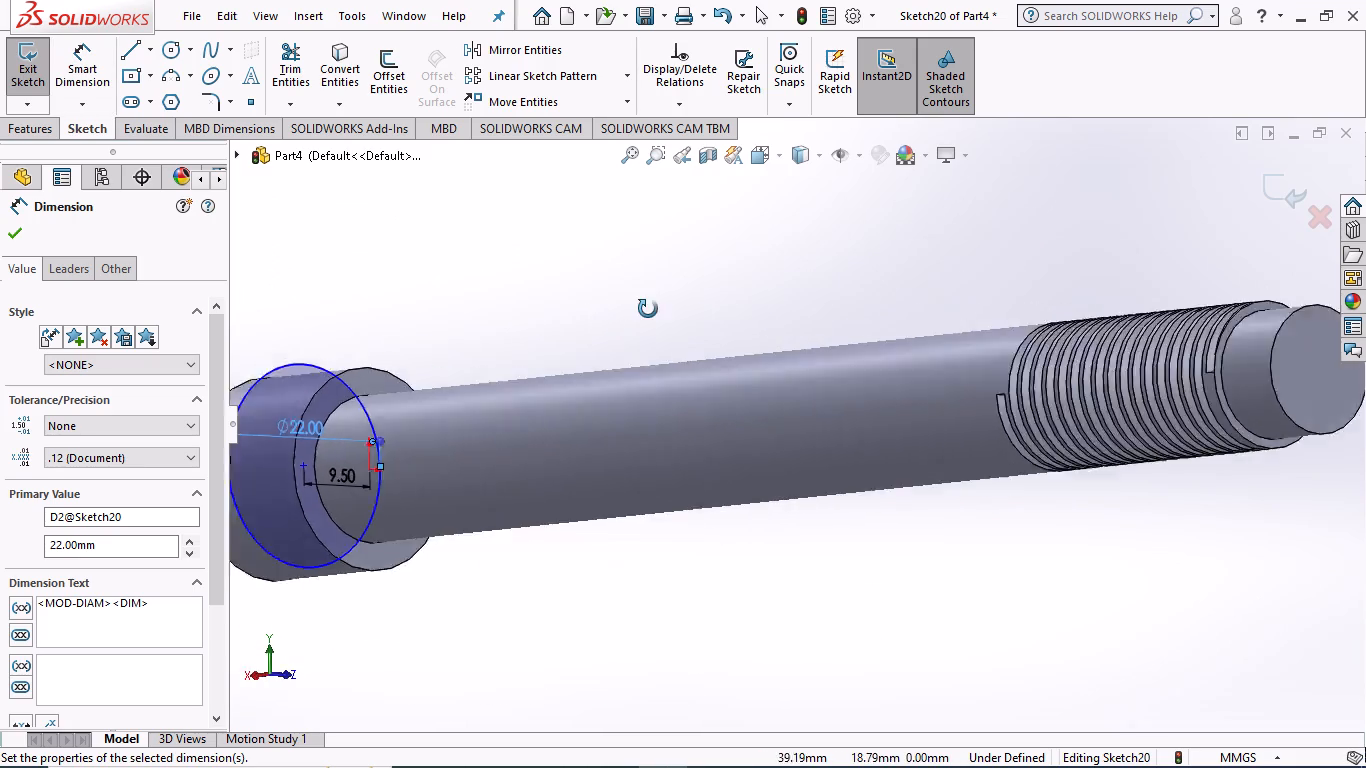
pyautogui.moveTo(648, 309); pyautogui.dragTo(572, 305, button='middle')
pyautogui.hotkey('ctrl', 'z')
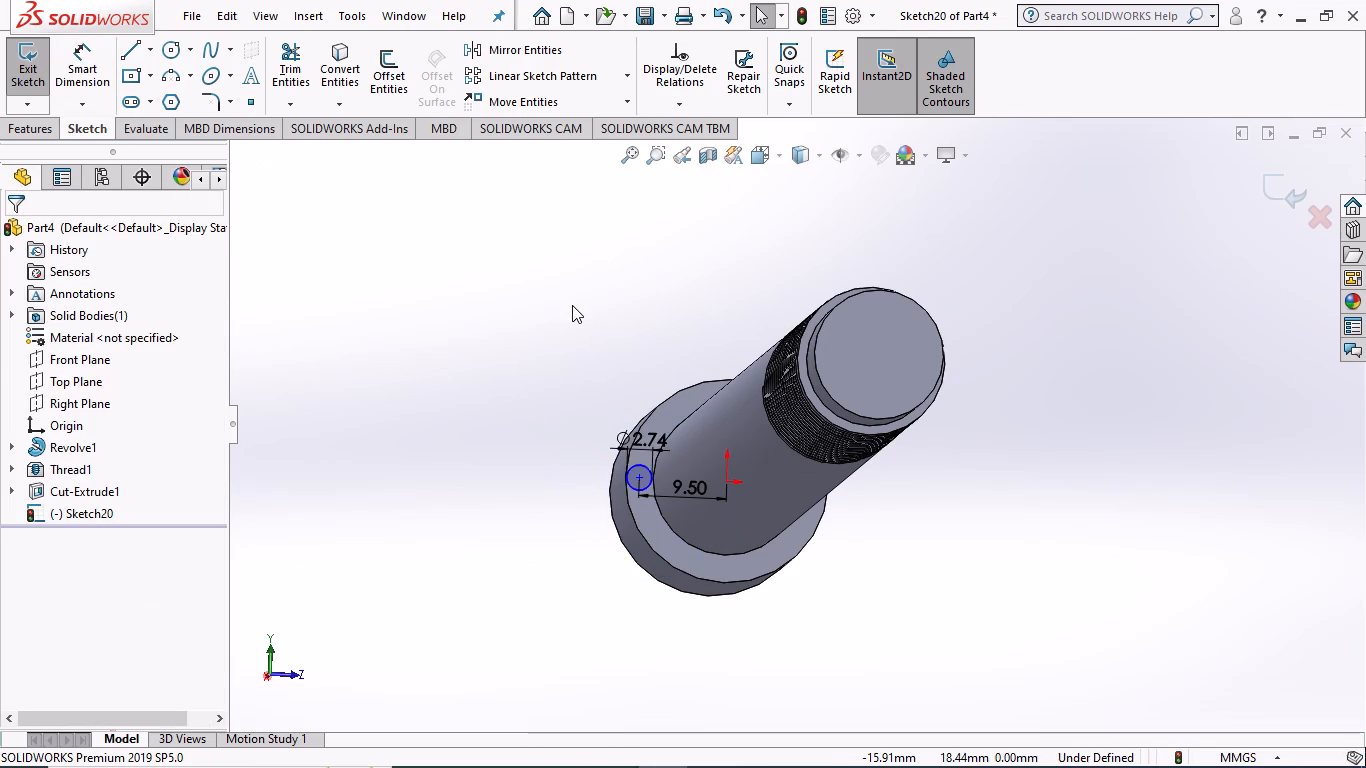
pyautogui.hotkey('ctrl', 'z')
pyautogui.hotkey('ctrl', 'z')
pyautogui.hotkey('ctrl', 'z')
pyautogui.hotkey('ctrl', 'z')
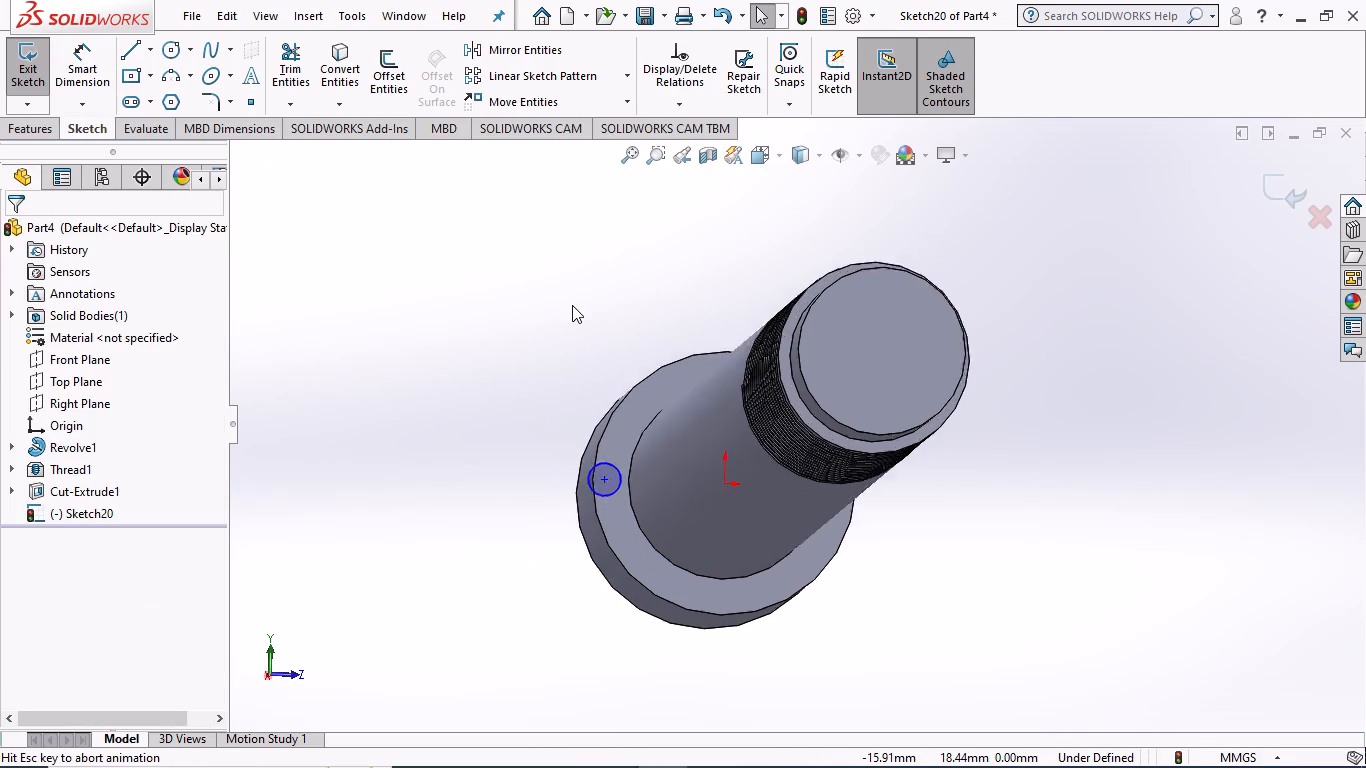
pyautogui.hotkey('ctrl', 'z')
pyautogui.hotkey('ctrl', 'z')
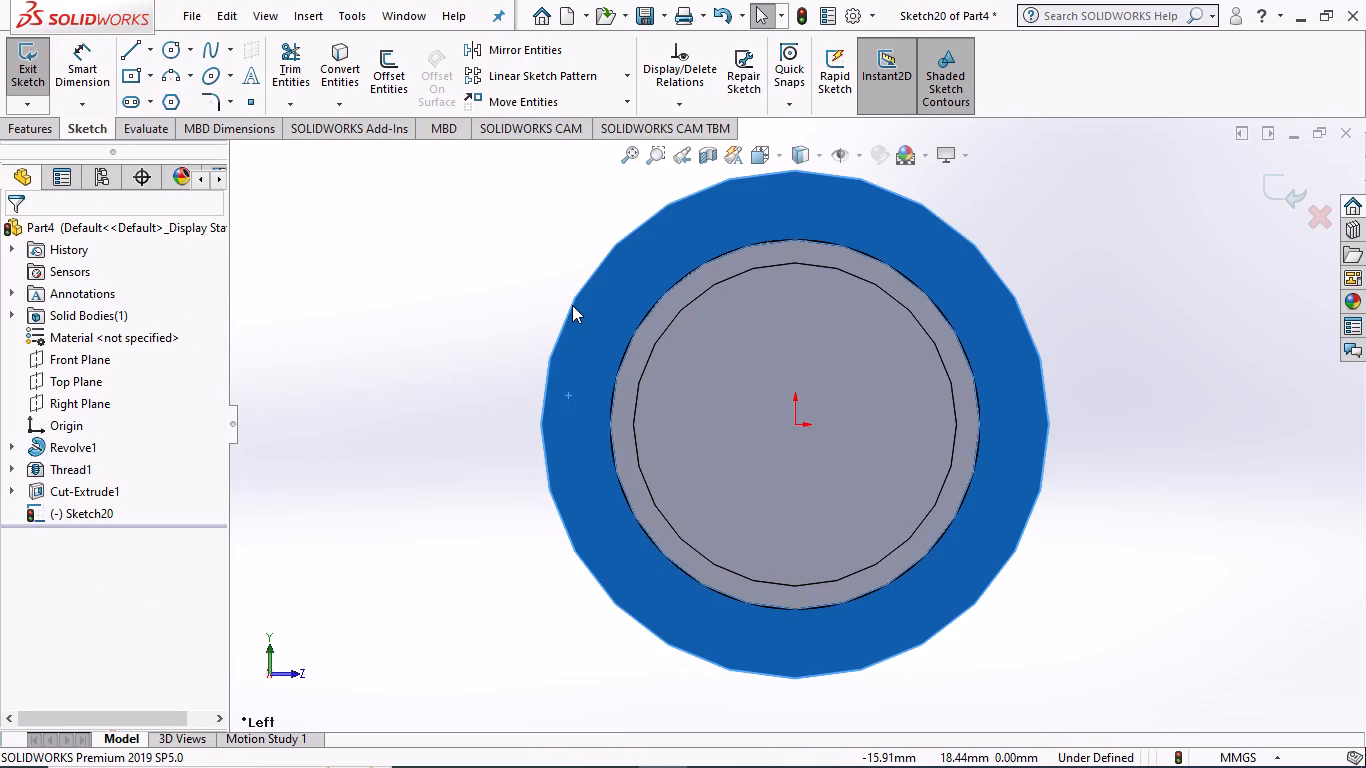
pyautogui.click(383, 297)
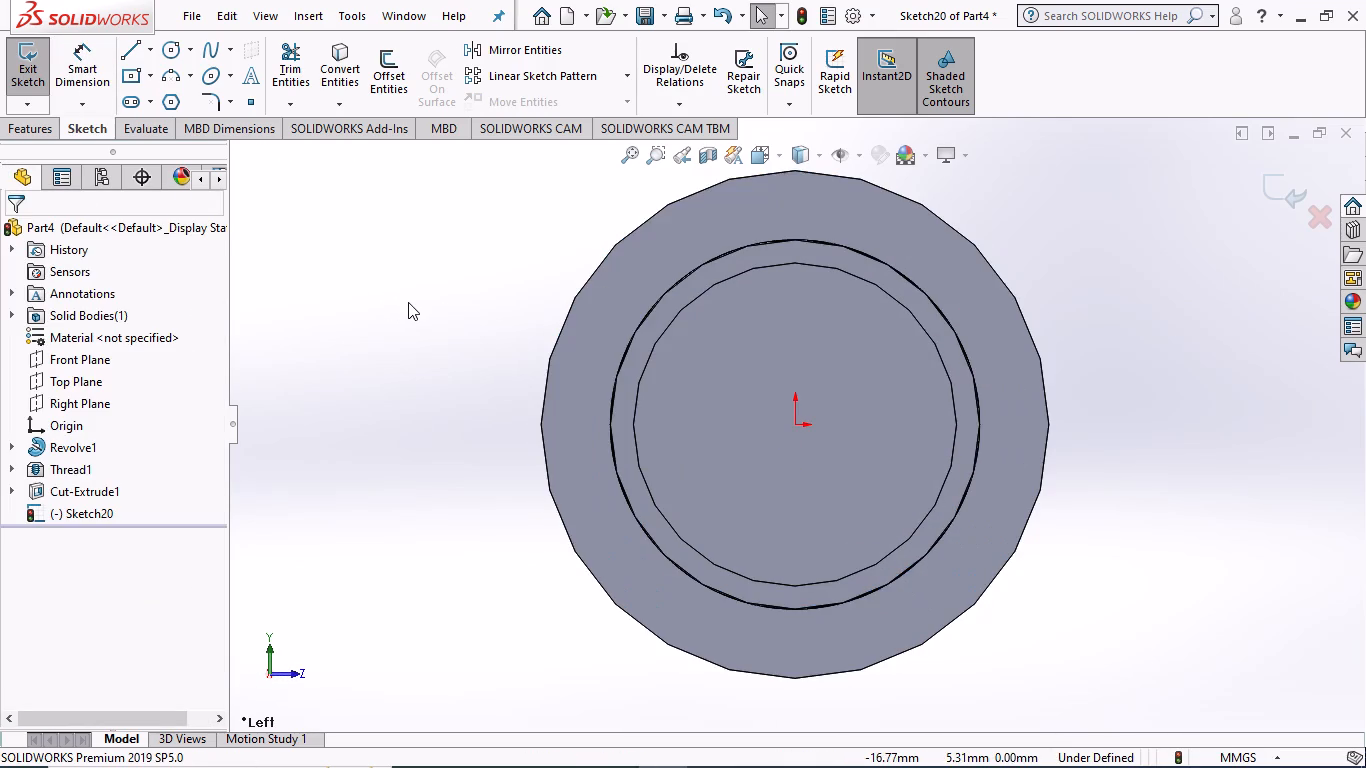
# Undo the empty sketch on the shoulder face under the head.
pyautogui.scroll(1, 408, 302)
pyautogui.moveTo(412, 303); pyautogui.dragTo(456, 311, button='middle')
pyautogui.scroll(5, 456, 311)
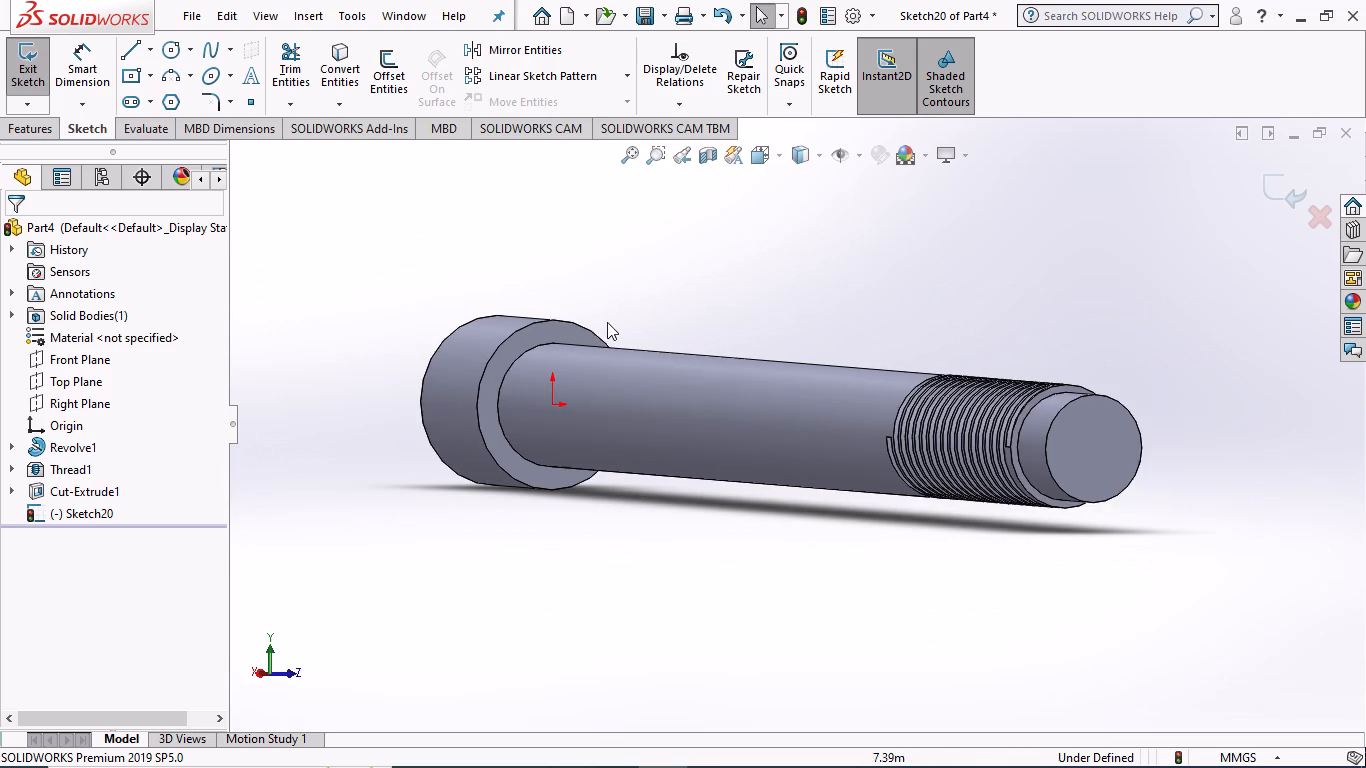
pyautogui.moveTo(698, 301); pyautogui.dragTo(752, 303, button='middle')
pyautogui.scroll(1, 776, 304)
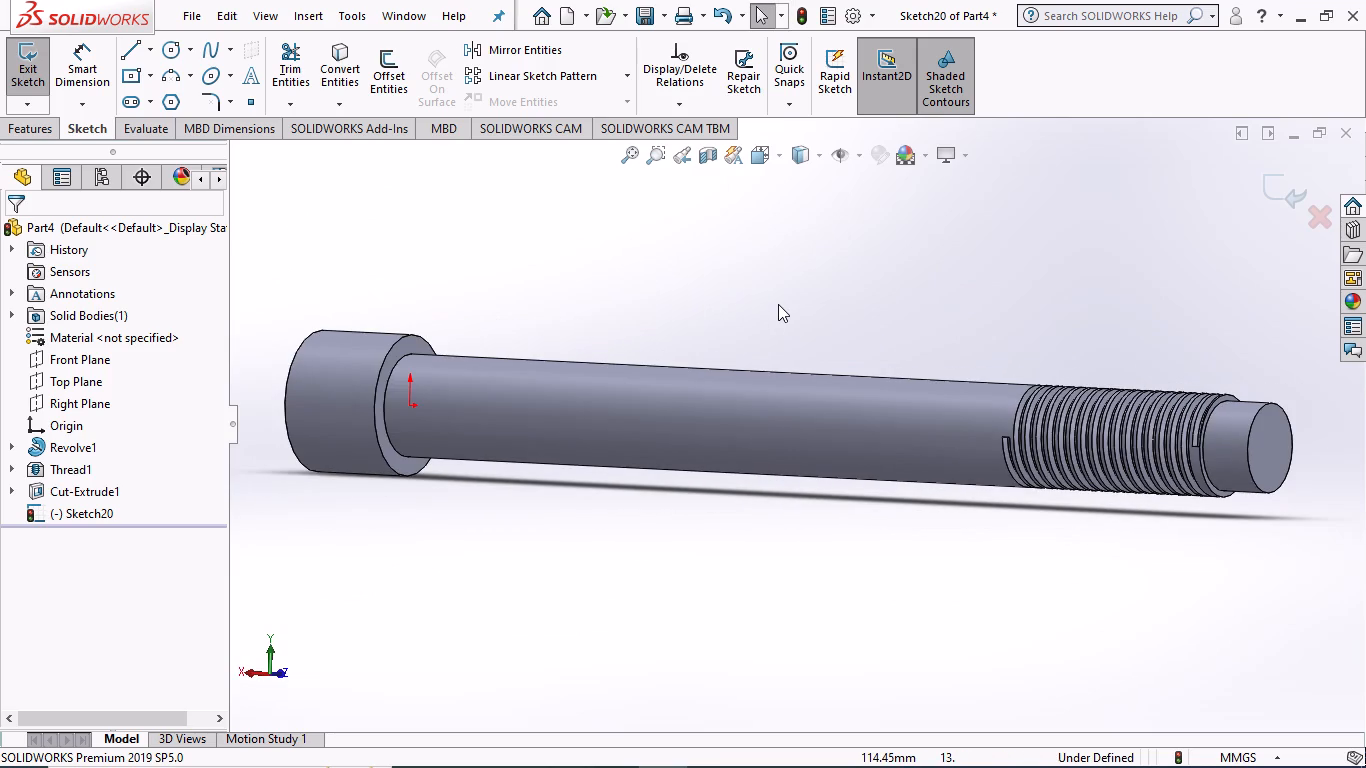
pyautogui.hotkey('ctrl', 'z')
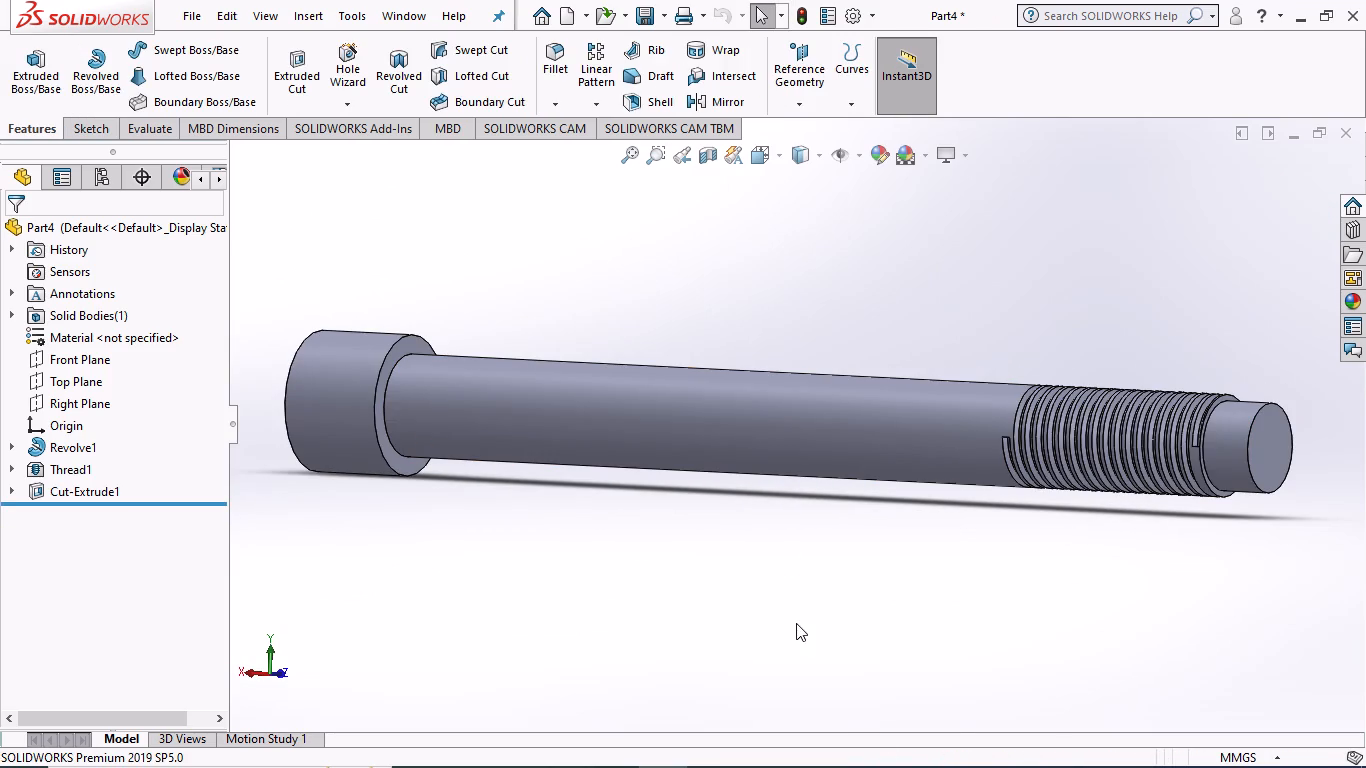
# Open the sketch of the tip's extruded cut to review its circles, and exit it.
pyautogui.scroll(3, 815, 620)
pyautogui.moveTo(862, 564); pyautogui.dragTo(806, 546, button='middle')
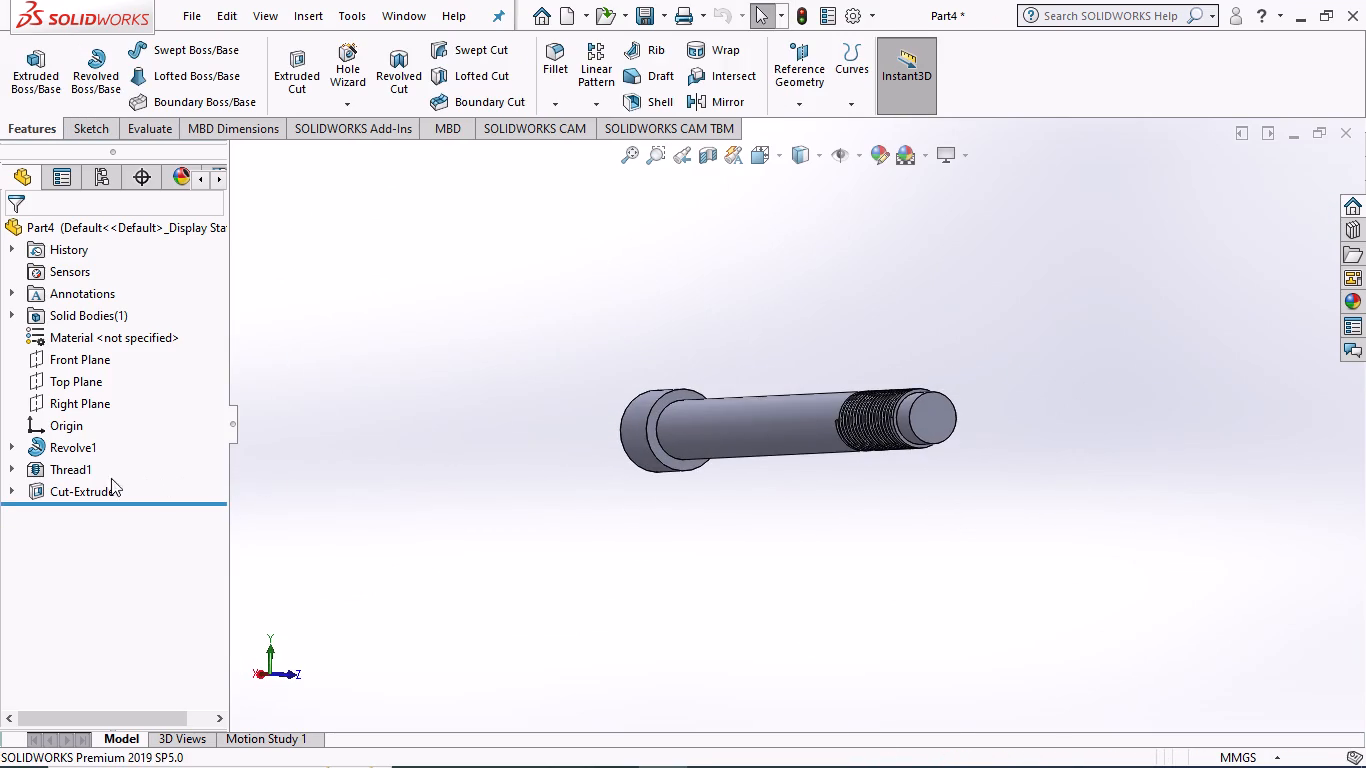
pyautogui.click(11, 485)
pyautogui.click(85, 514)
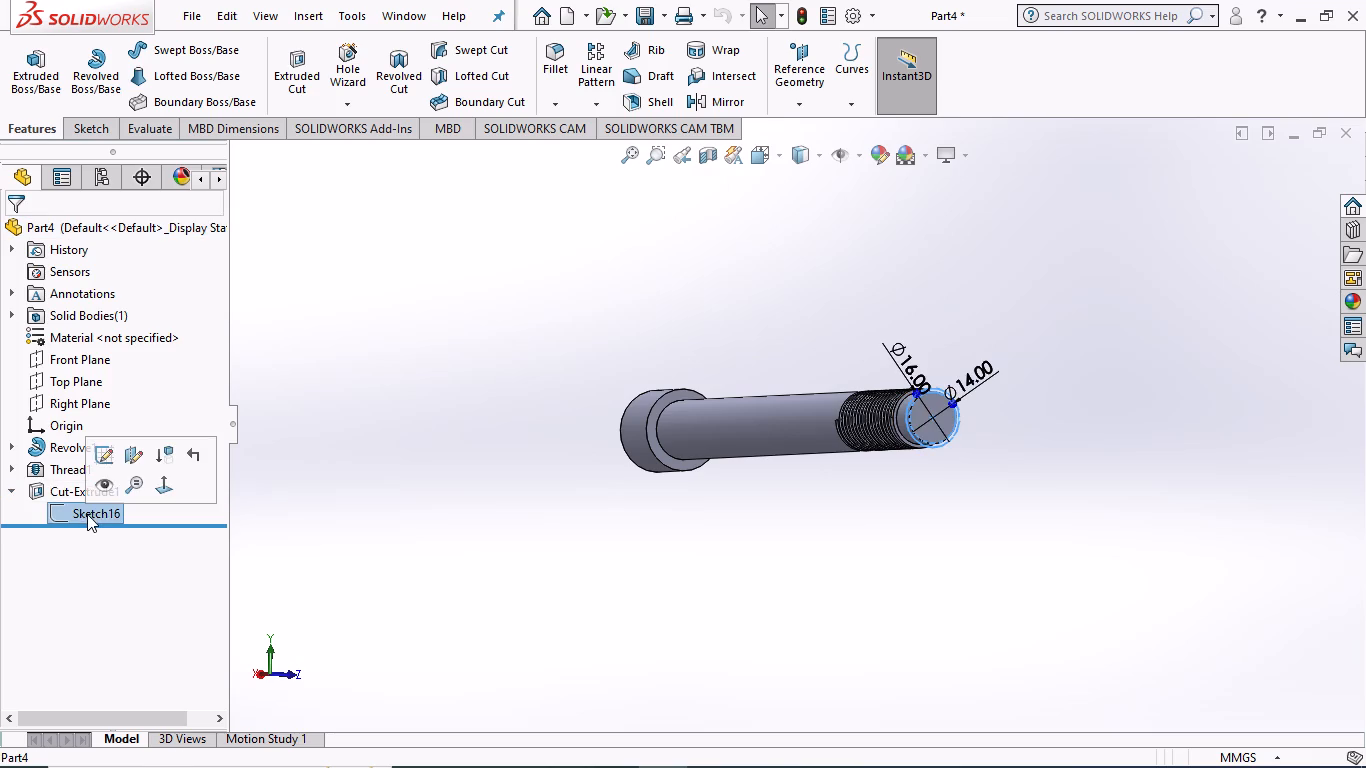
pyautogui.click(94, 458)
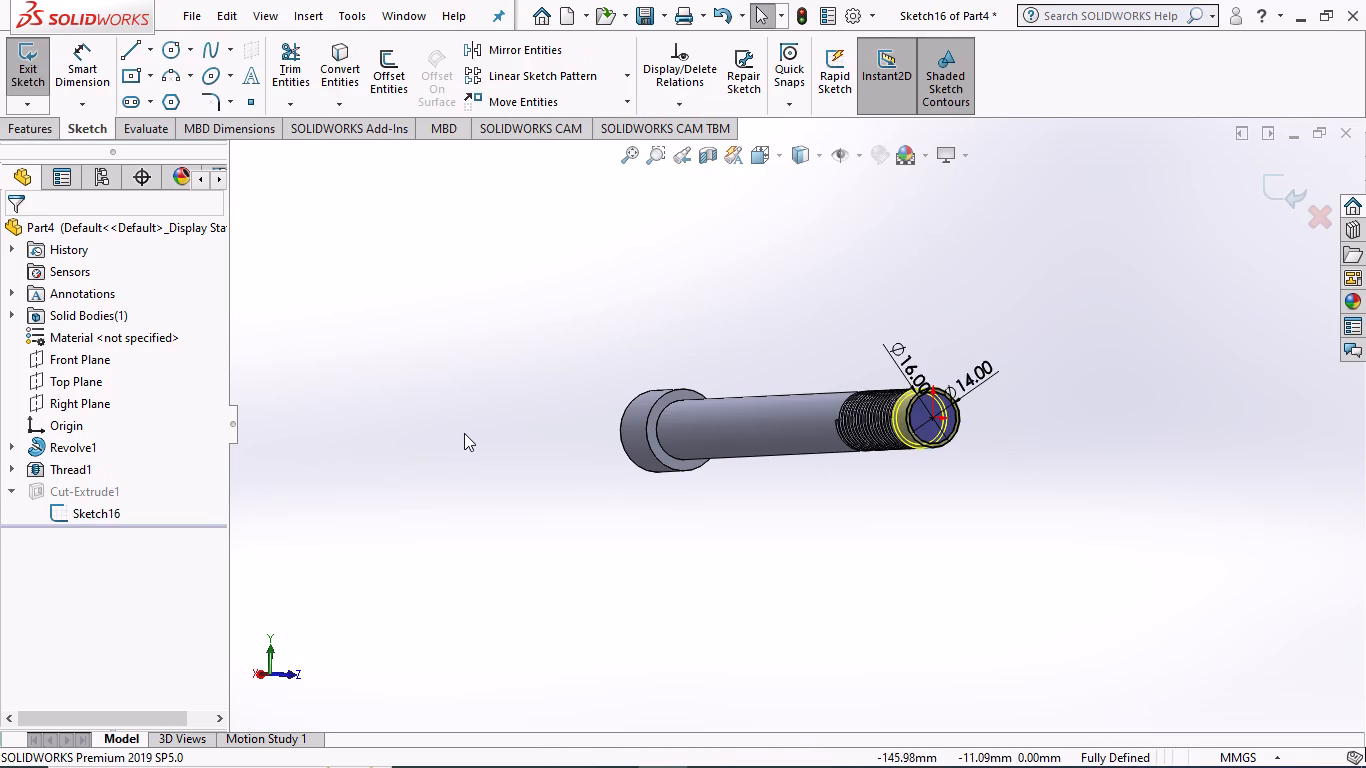
pyautogui.click(464, 430)
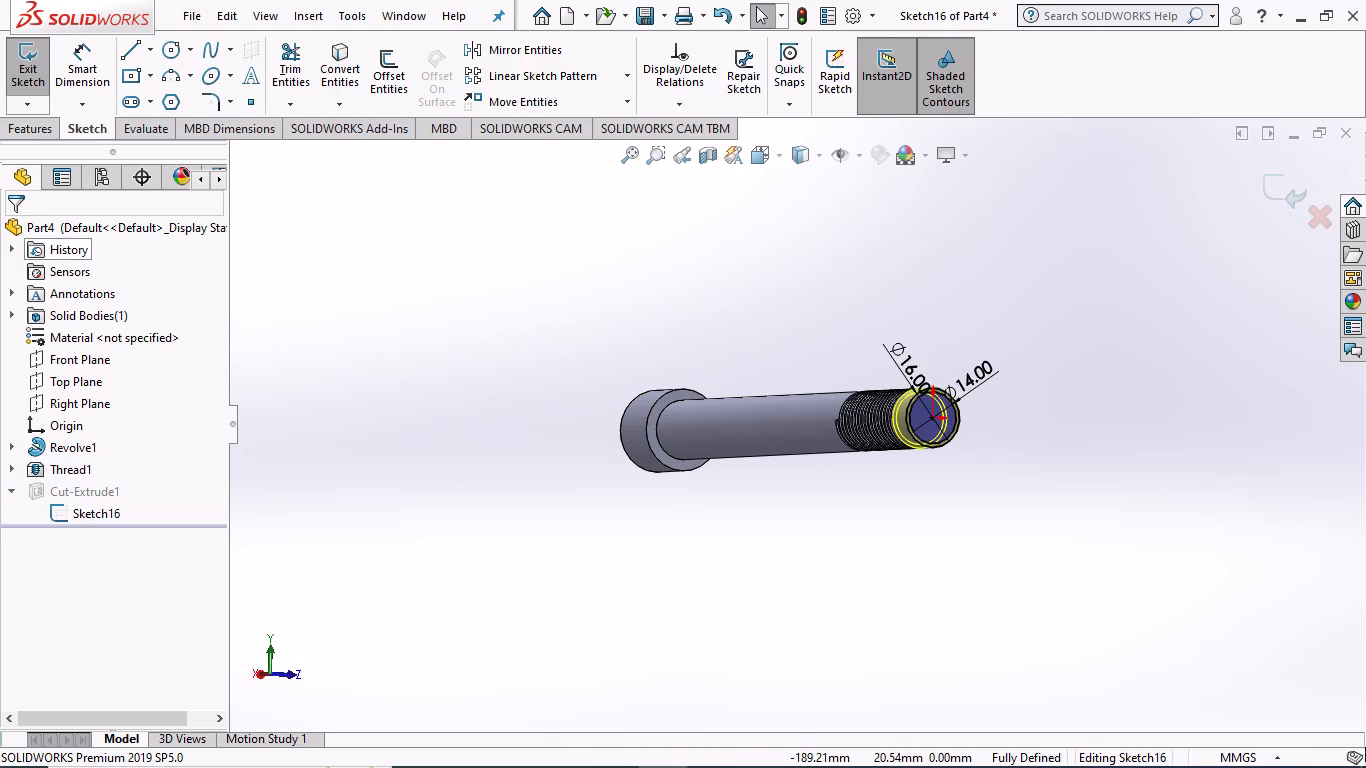
pyautogui.click(22, 72)
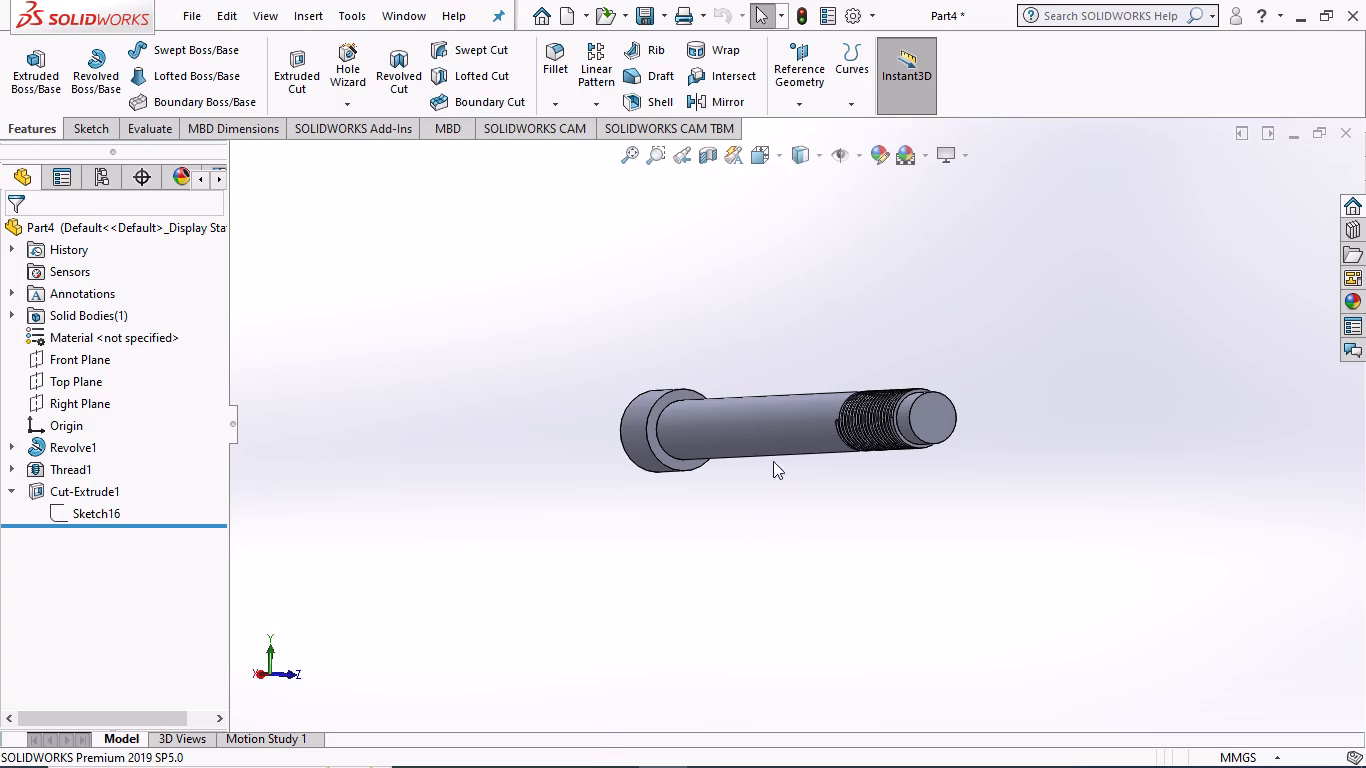
# Examine the shaft's head, shank, thread and reduced tip from several angles.
pyautogui.scroll(-4, 764, 387)
pyautogui.scroll(-1, 773, 530)
pyautogui.scroll(3, 776, 522)
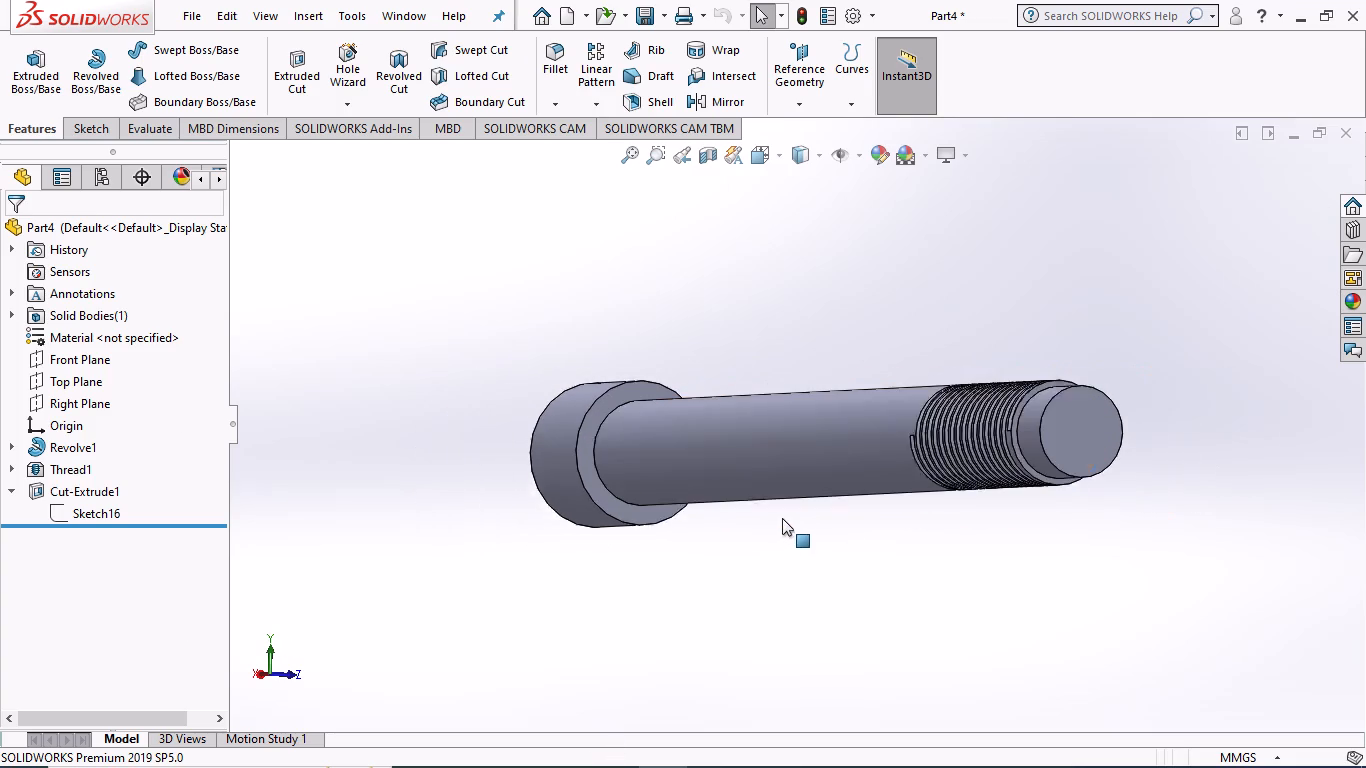
pyautogui.moveTo(717, 521); pyautogui.dragTo(845, 519, button='middle')
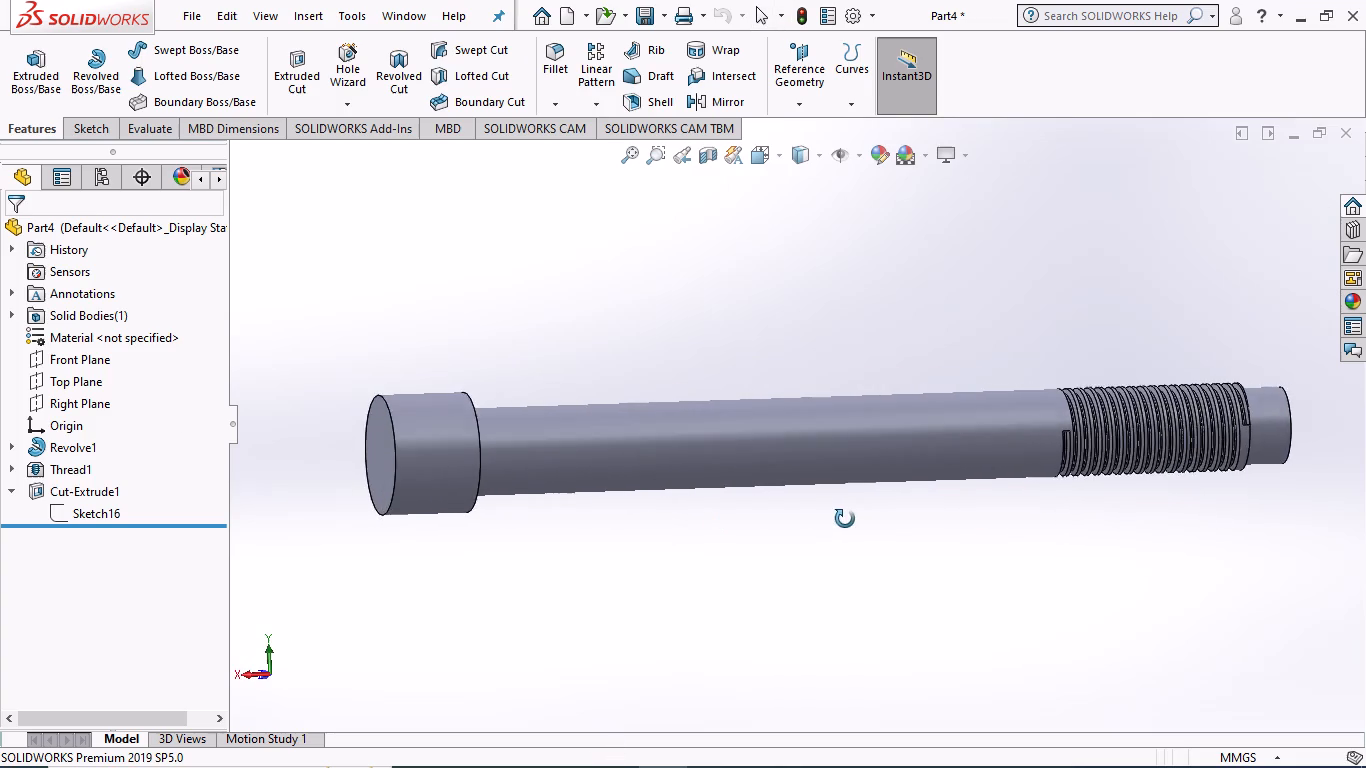
pyautogui.moveTo(845, 519); pyautogui.dragTo(825, 519, button='middle')
pyautogui.scroll(3, 824, 519)
pyautogui.moveTo(703, 495); pyautogui.dragTo(969, 373, button='middle')
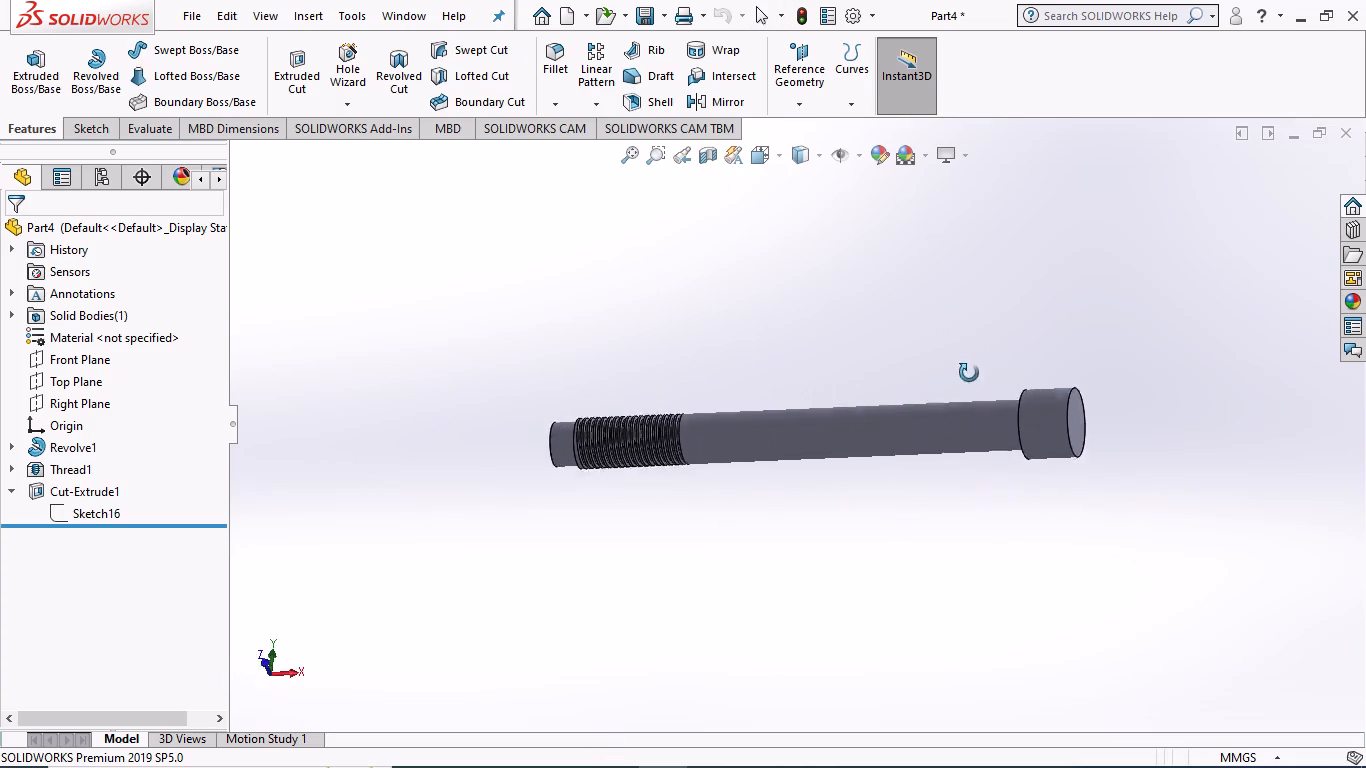
pyautogui.moveTo(969, 373); pyautogui.dragTo(963, 458, button='middle')
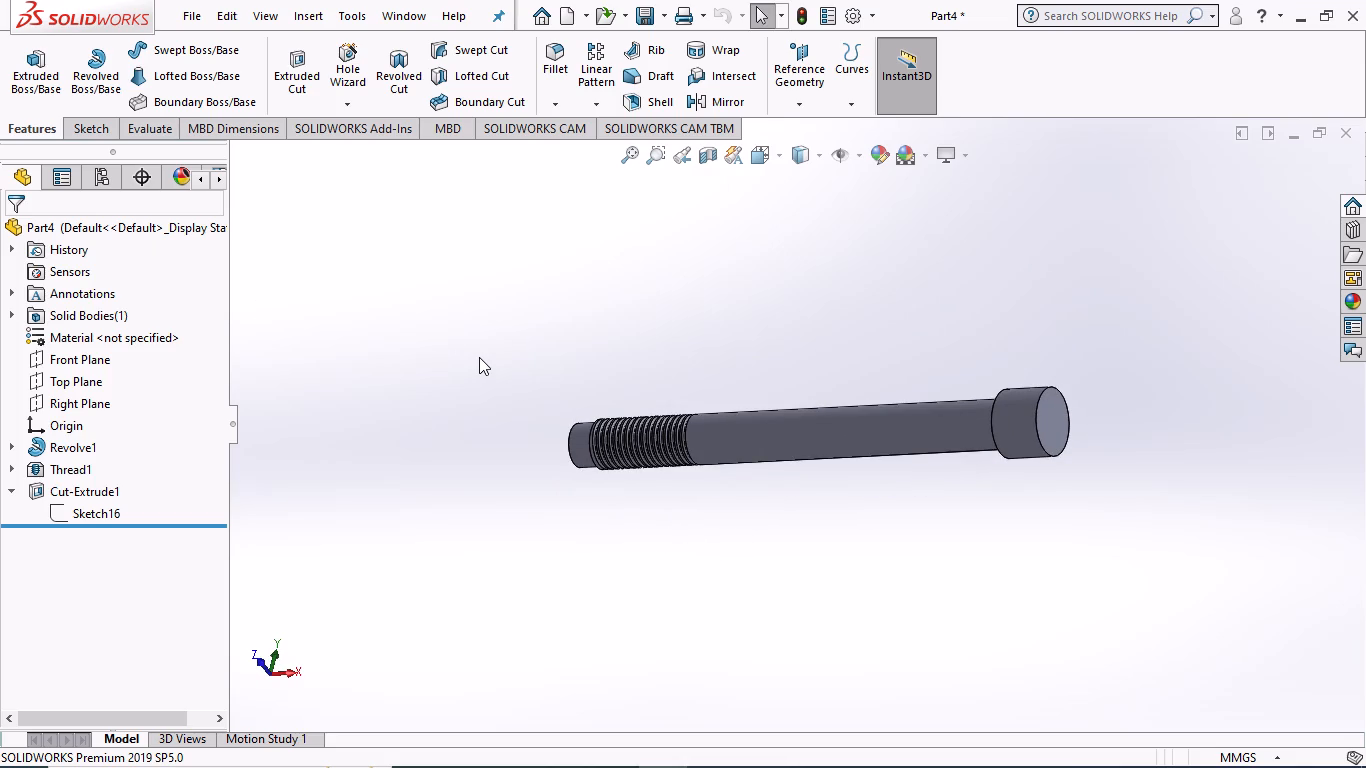
# Save the part as "sheave" in the assembly 2 folder.
pyautogui.hotkey('ctrl', 's')
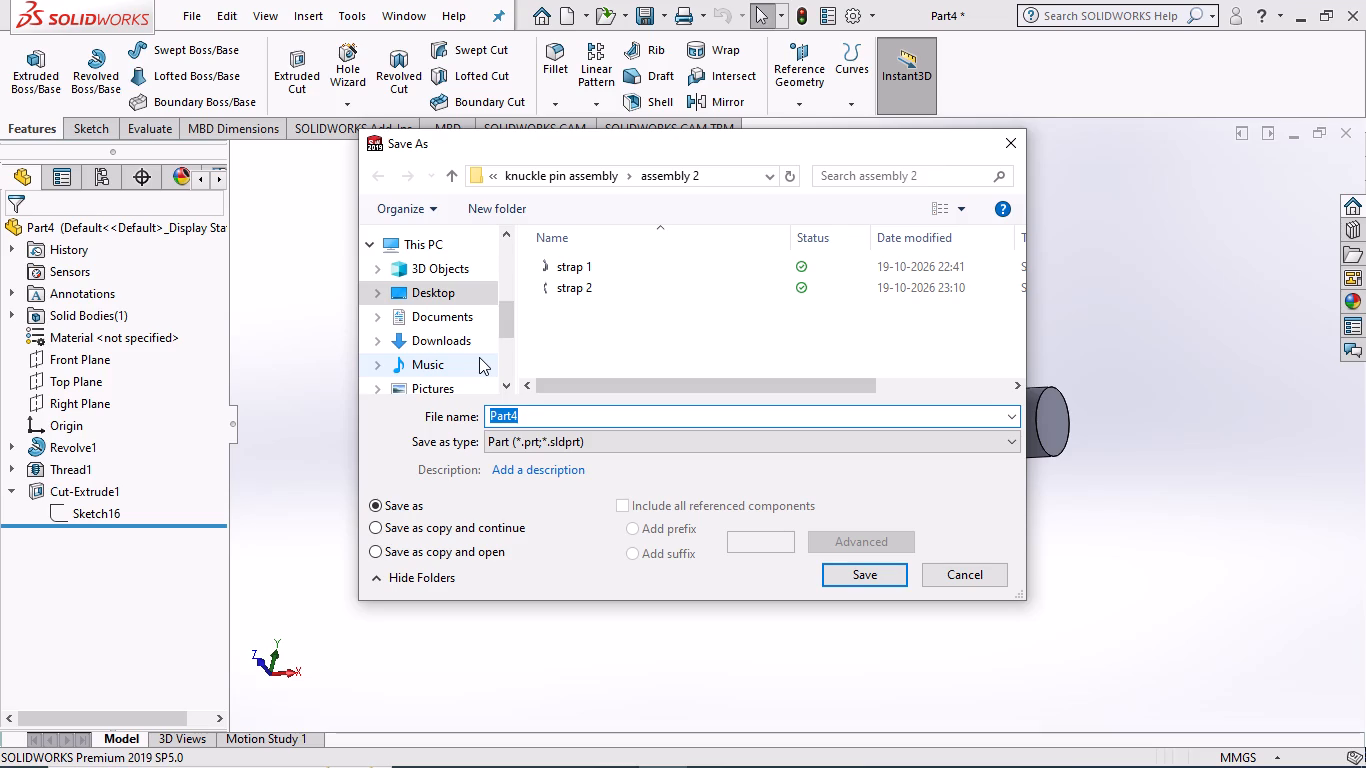
pyautogui.write('sheave')
pyautogui.press('Return')
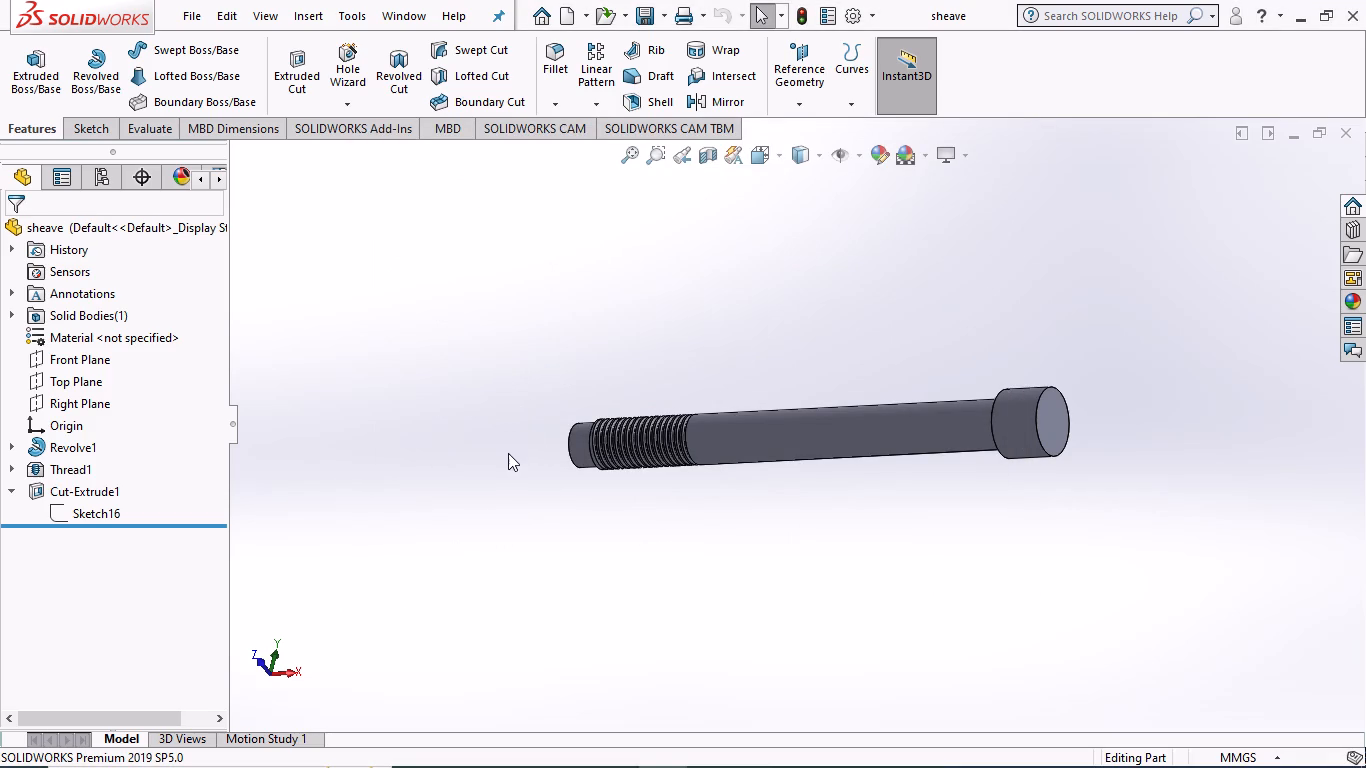
# Inspect the saved shaft from both ends and along its length, including the thread and the shoulder under the head.
pyautogui.moveTo(740, 478); pyautogui.dragTo(880, 490, button='middle')
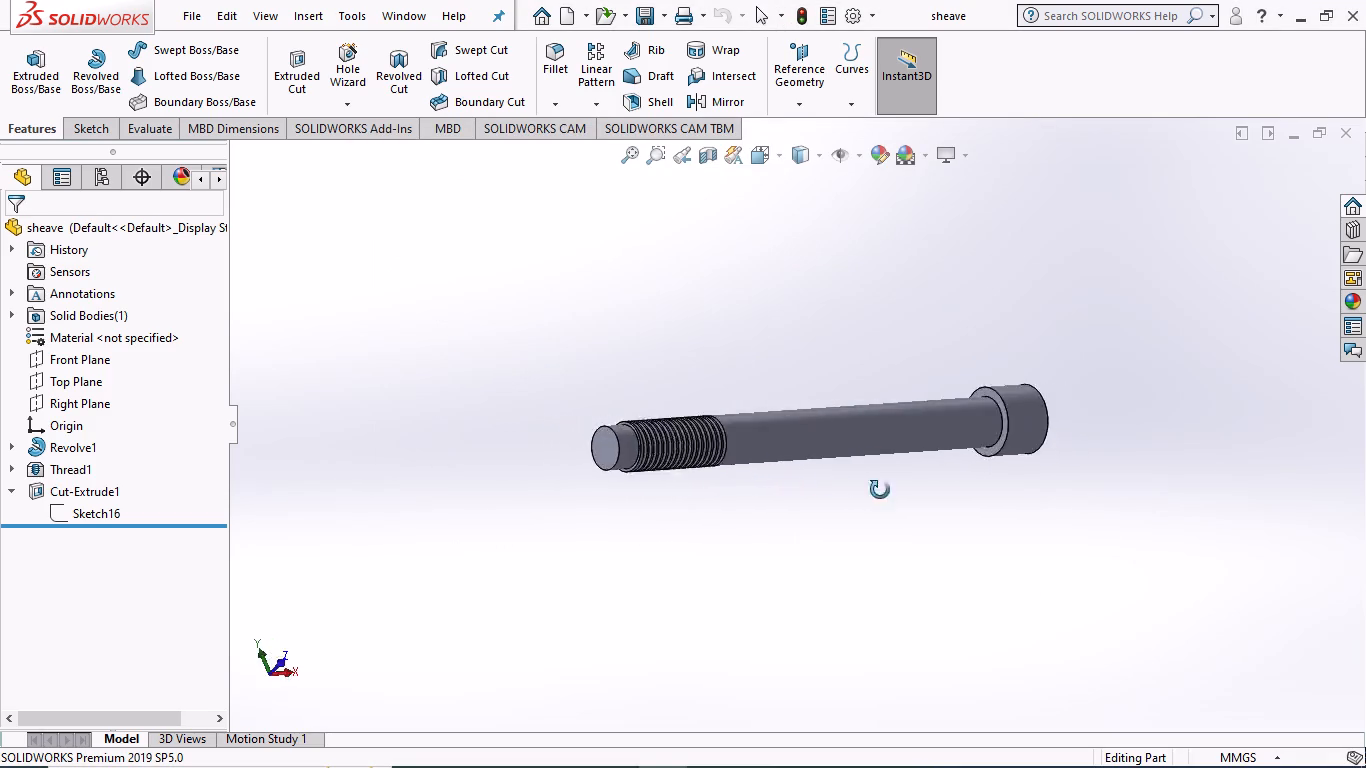
pyautogui.moveTo(880, 490); pyautogui.dragTo(1023, 480, button='middle')
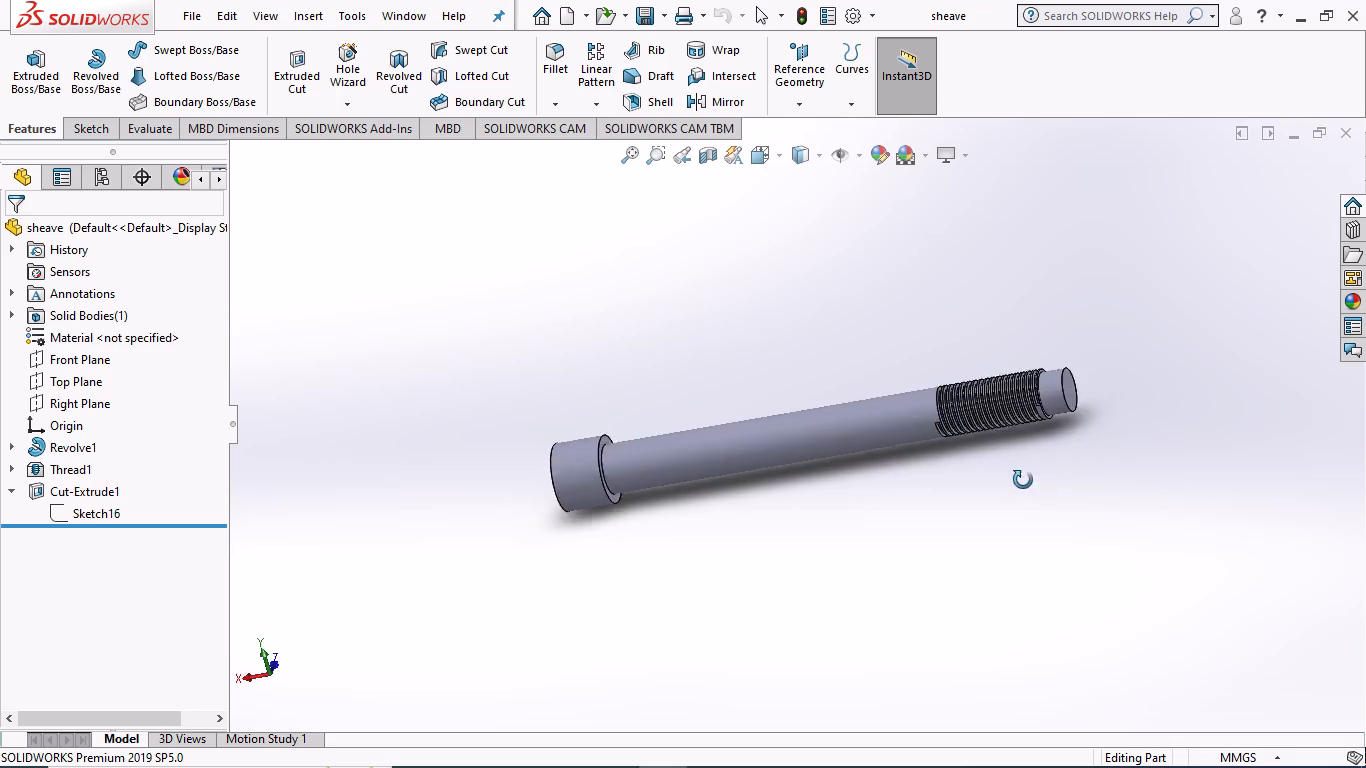
pyautogui.moveTo(1023, 480); pyautogui.dragTo(944, 490, button='middle')
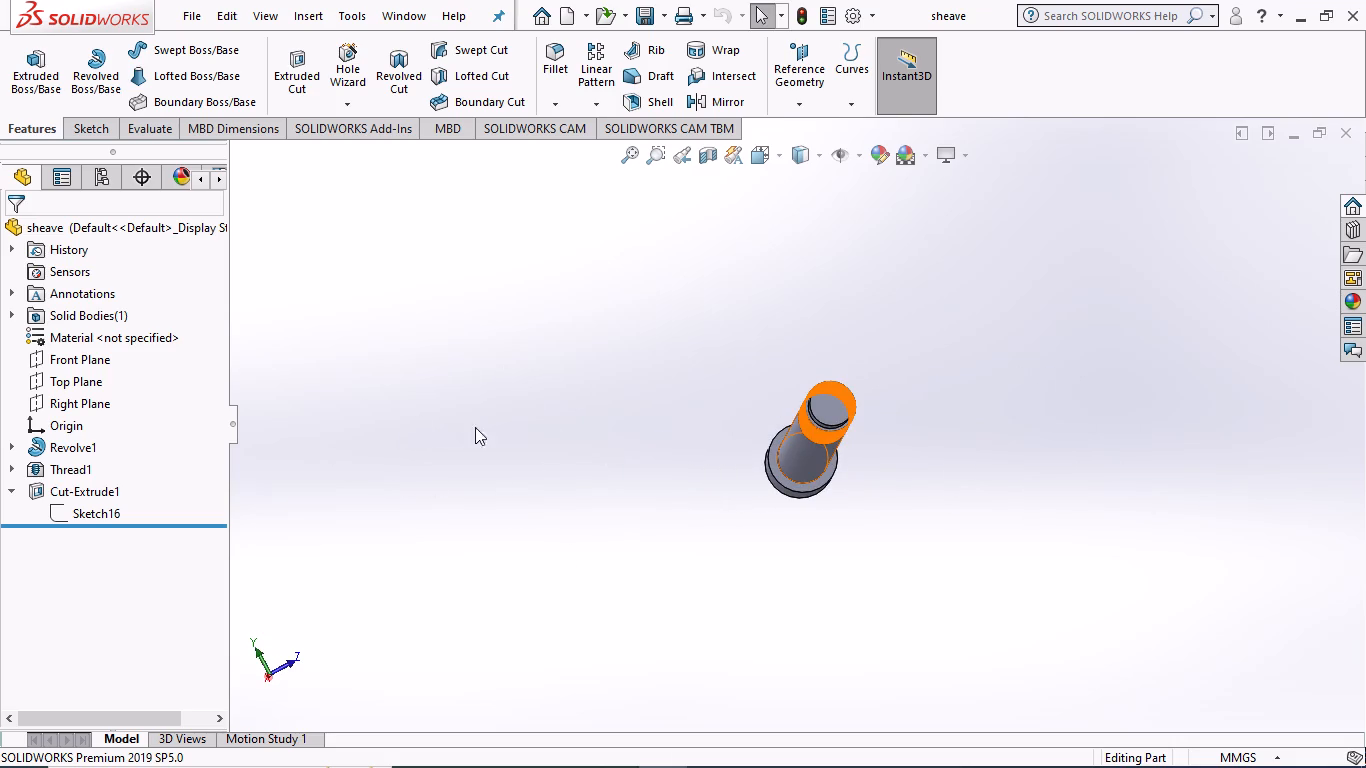
pyautogui.scroll(-6, 803, 434)
pyautogui.moveTo(485, 517); pyautogui.dragTo(626, 503, button='middle')
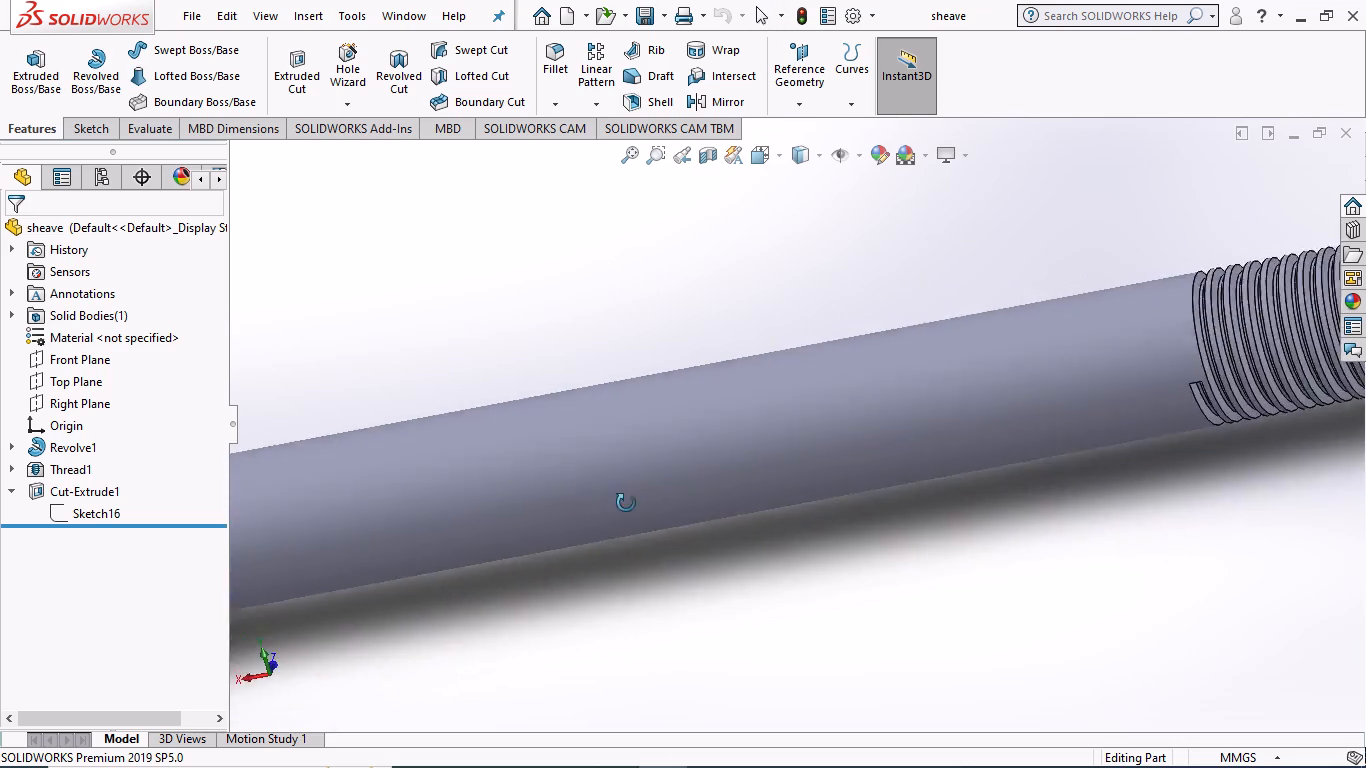
pyautogui.moveTo(626, 503); pyautogui.dragTo(850, 473, button='middle')
pyautogui.scroll(4, 715, 544)
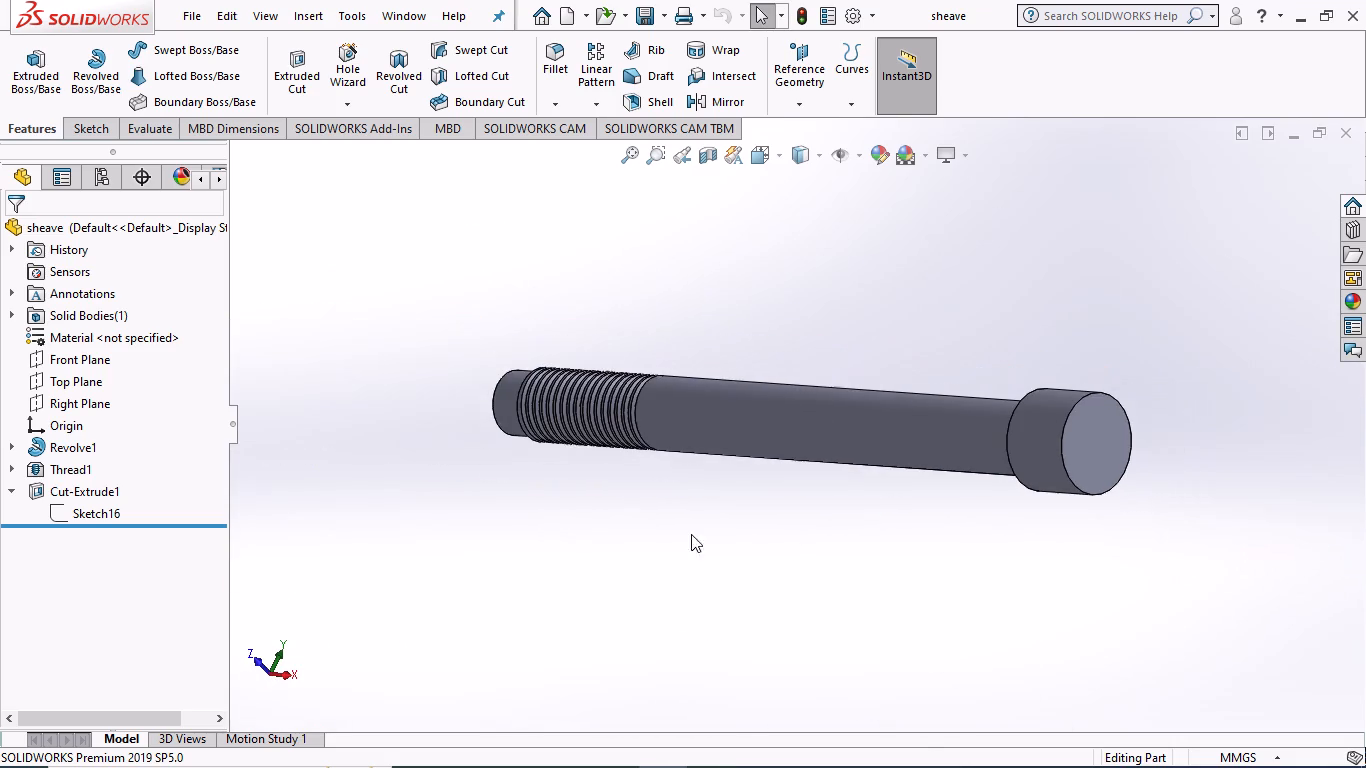
pyautogui.moveTo(616, 512); pyautogui.dragTo(983, 513, button='middle')
pyautogui.moveTo(626, 506); pyautogui.dragTo(717, 508, button='middle')
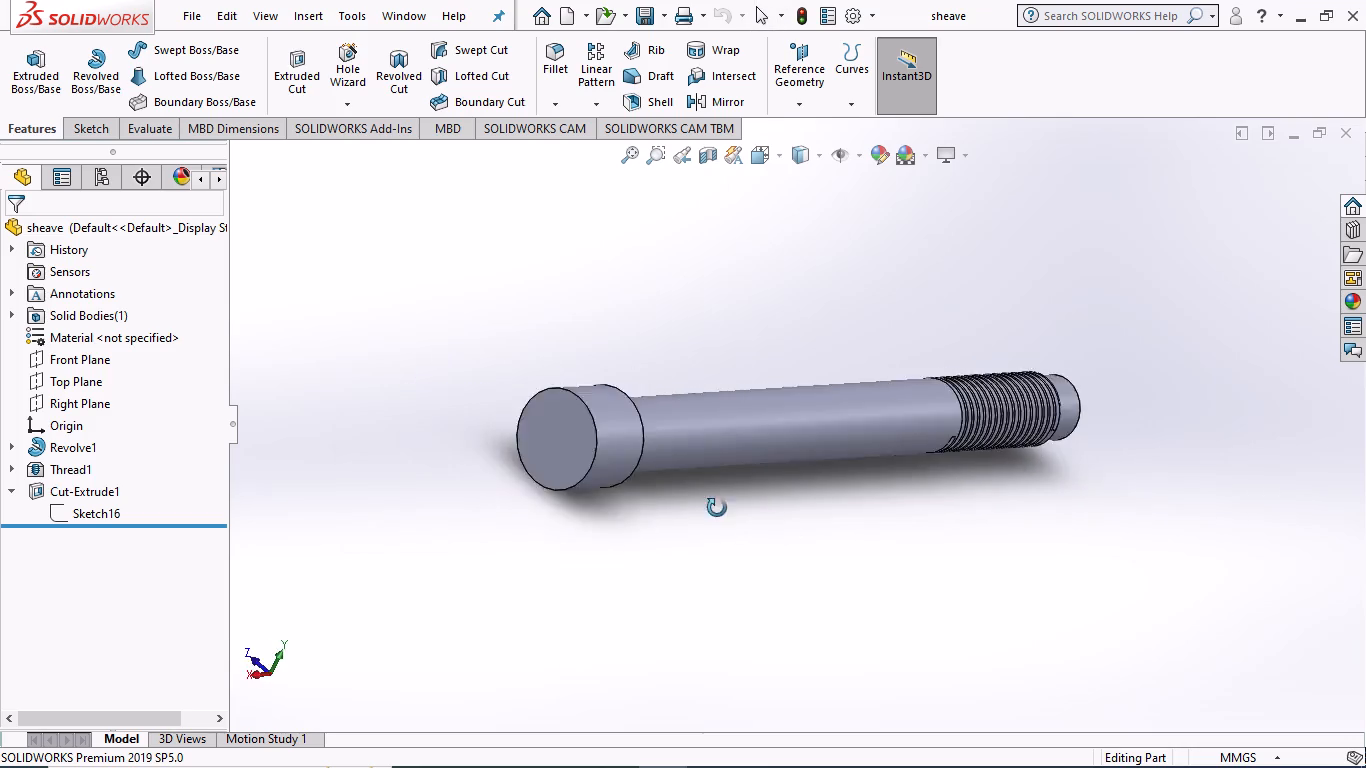
pyautogui.moveTo(717, 508); pyautogui.dragTo(974, 546, button='middle')
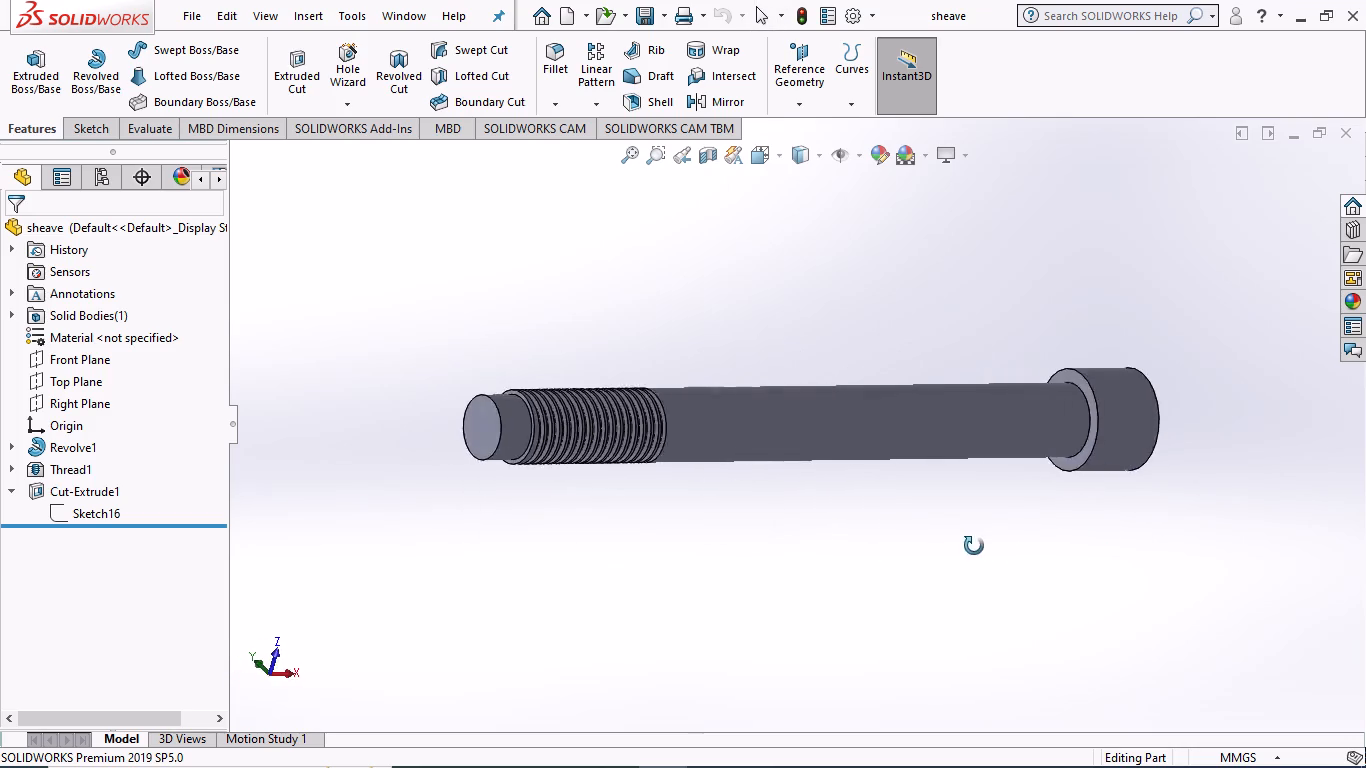
pyautogui.moveTo(974, 546); pyautogui.dragTo(940, 544, button='middle')
pyautogui.moveTo(882, 324); pyautogui.dragTo(901, 323, button='middle')
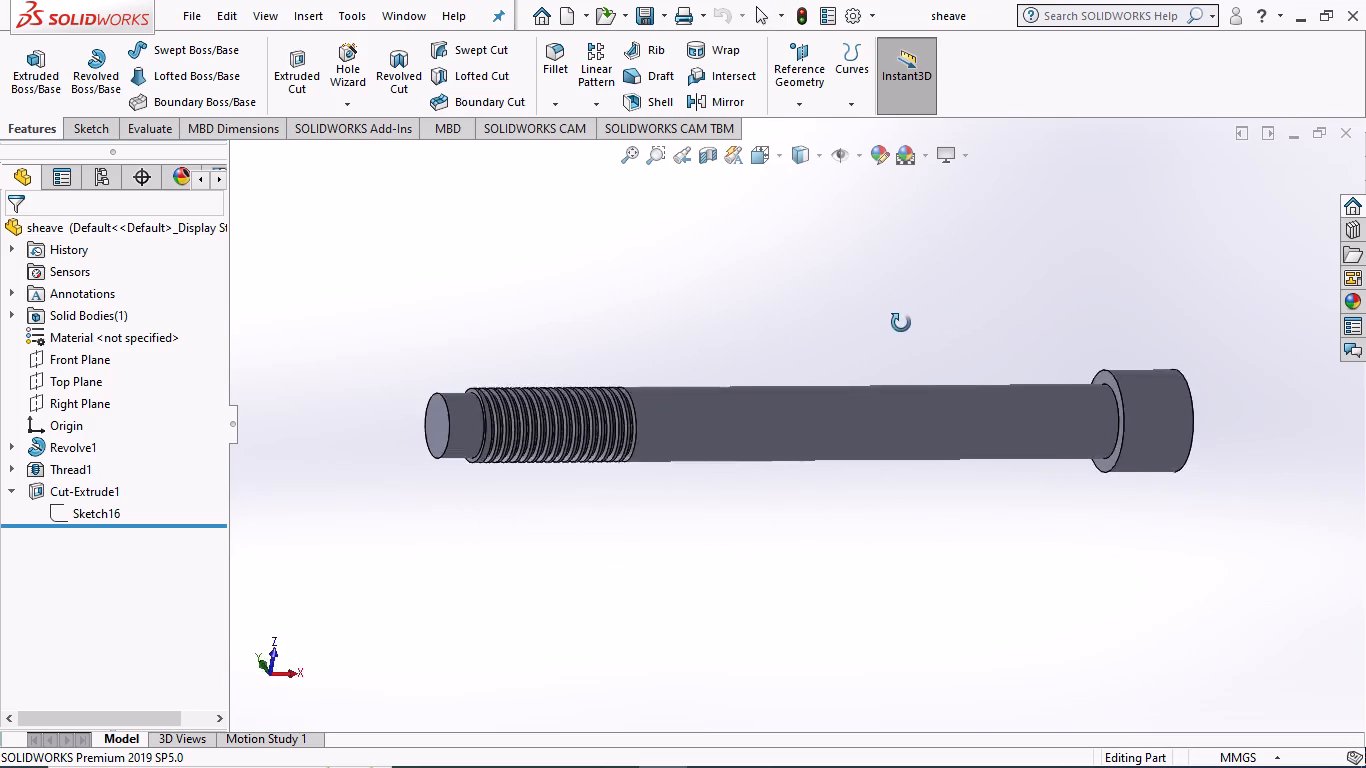
pyautogui.moveTo(901, 323); pyautogui.dragTo(1031, 323, button='middle')
pyautogui.scroll(-3, 655, 403)
pyautogui.scroll(-2, 986, 438)
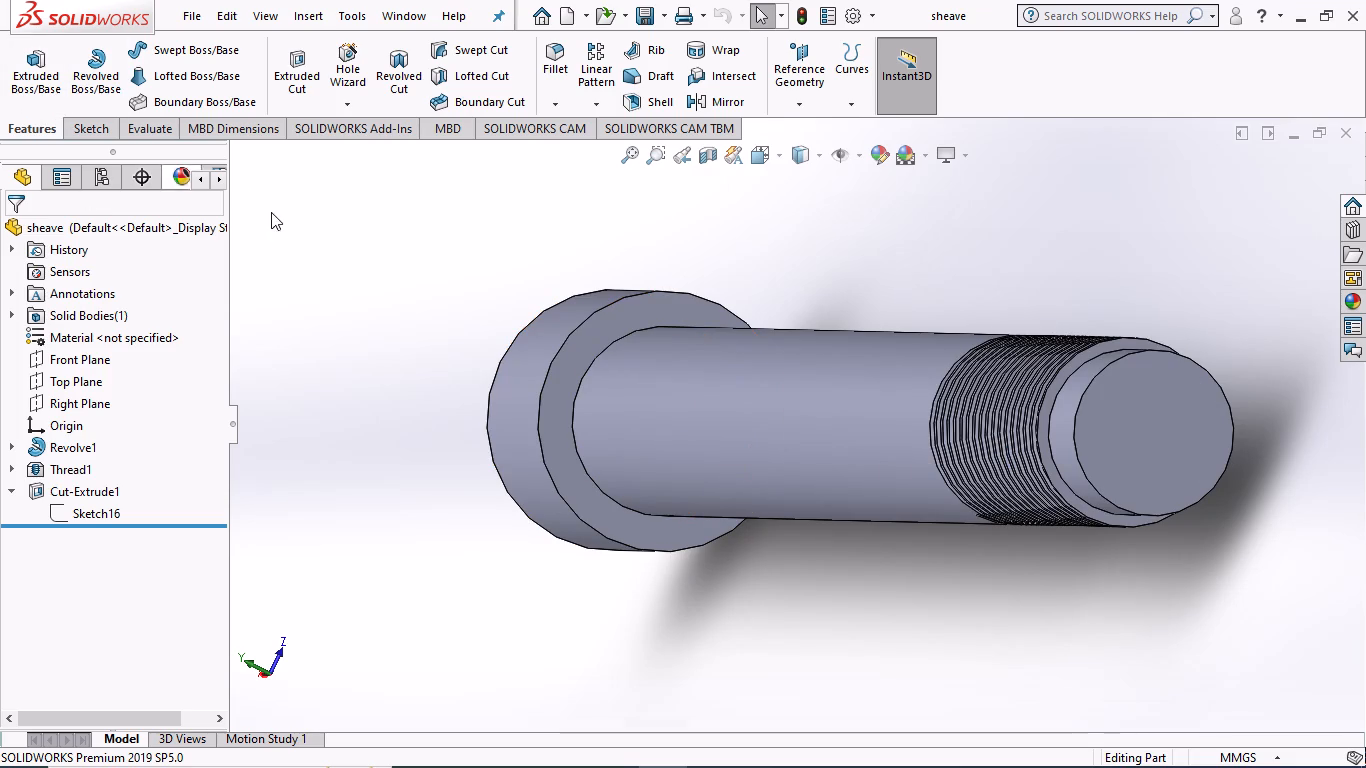
# Close the sheave part and create a new part document.
pyautogui.click(1341, 126)
pyautogui.click(396, 6)
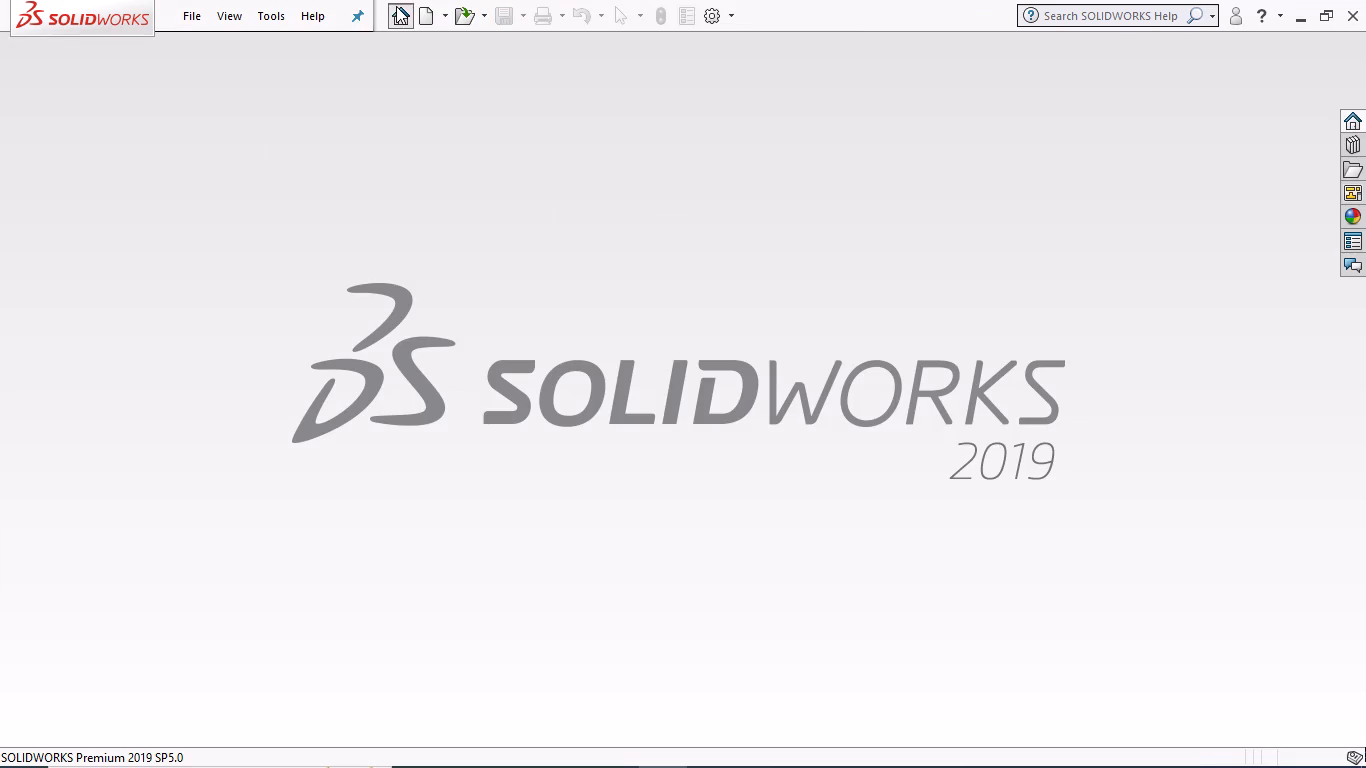
pyautogui.click(377, 196)
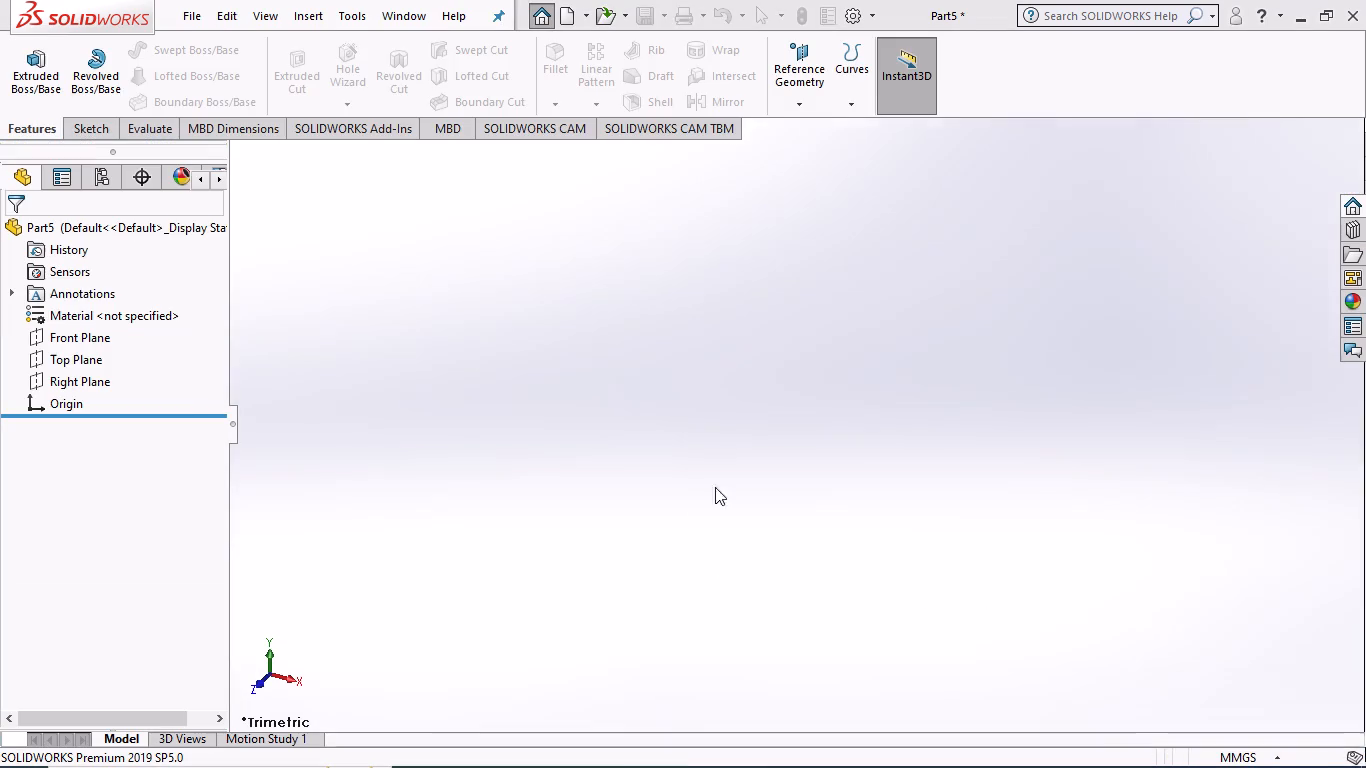
# Start a sketch on the Front Plane and draw a vertical centerline about 163 mm long through the origin.
pyautogui.click(73, 332)
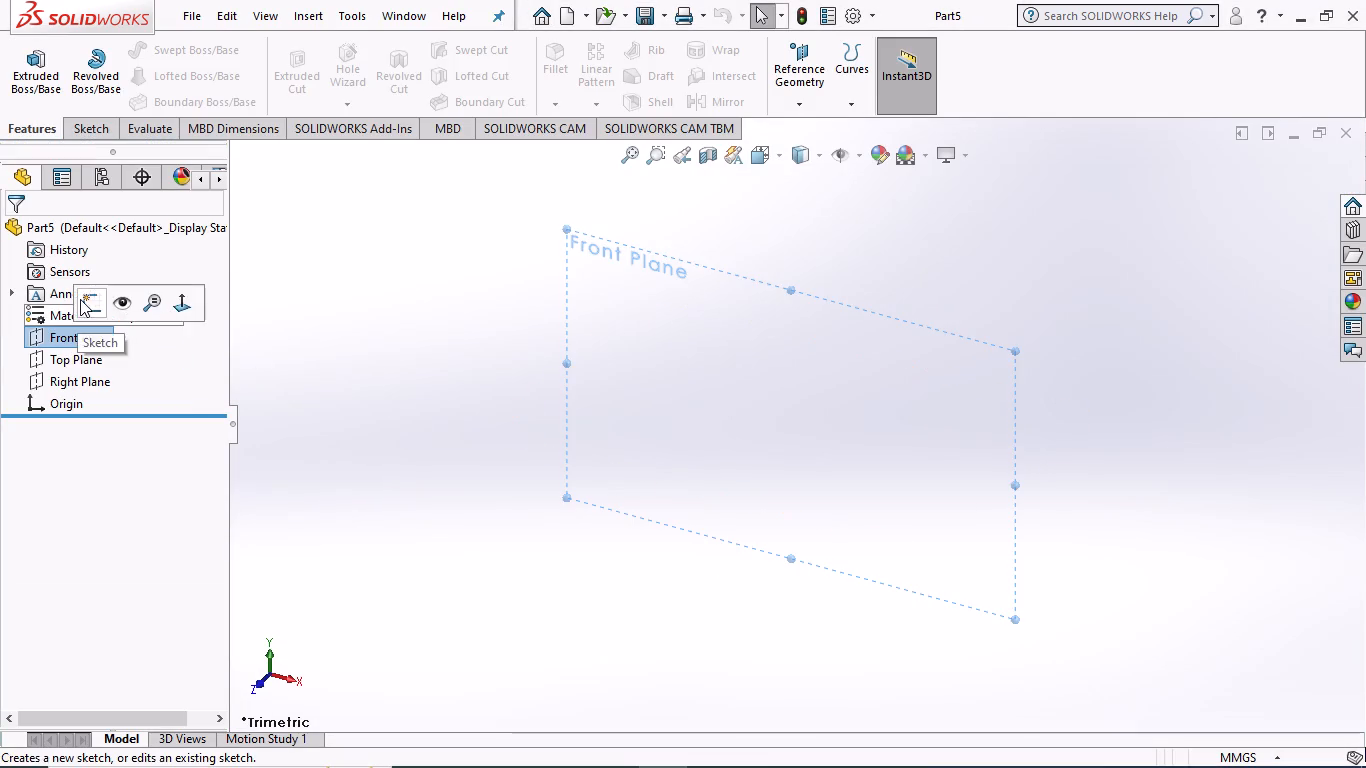
pyautogui.click(80, 299)
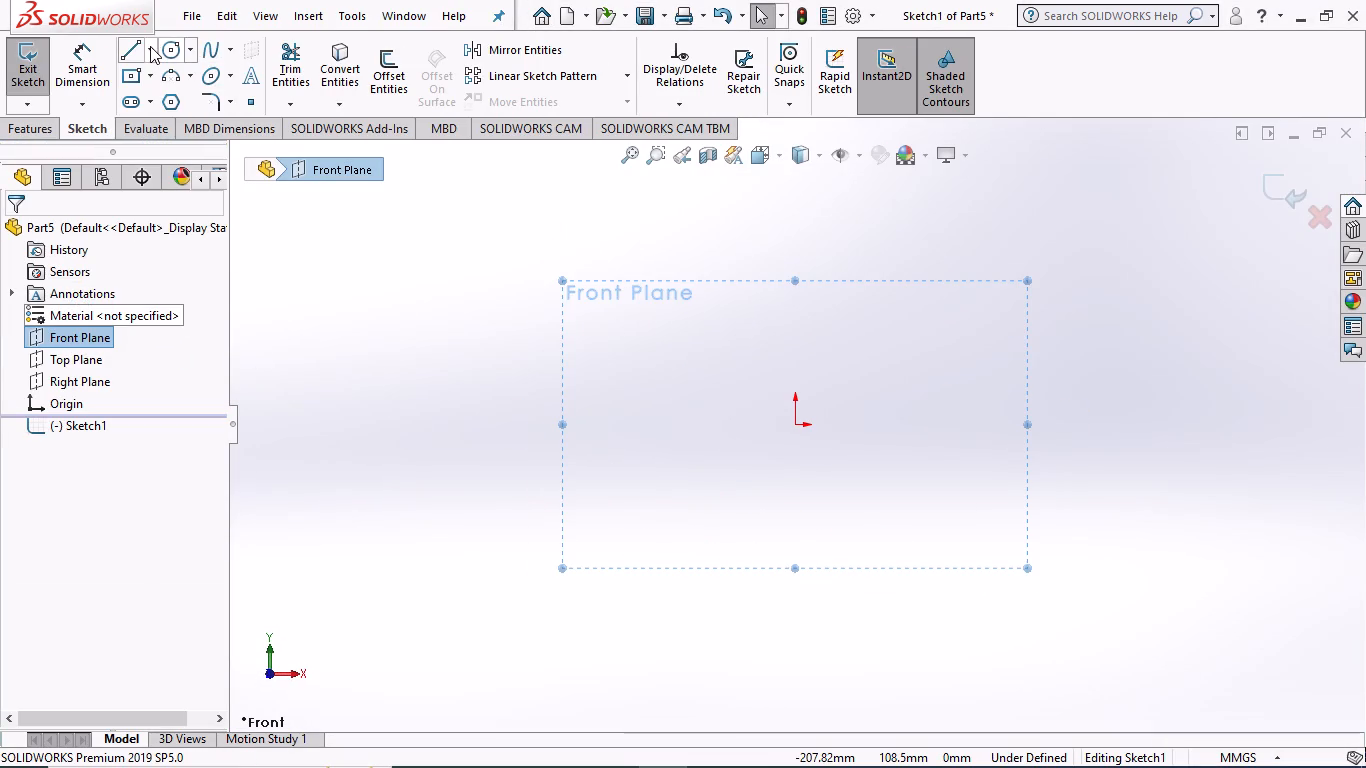
pyautogui.click(150, 46)
pyautogui.click(156, 92)
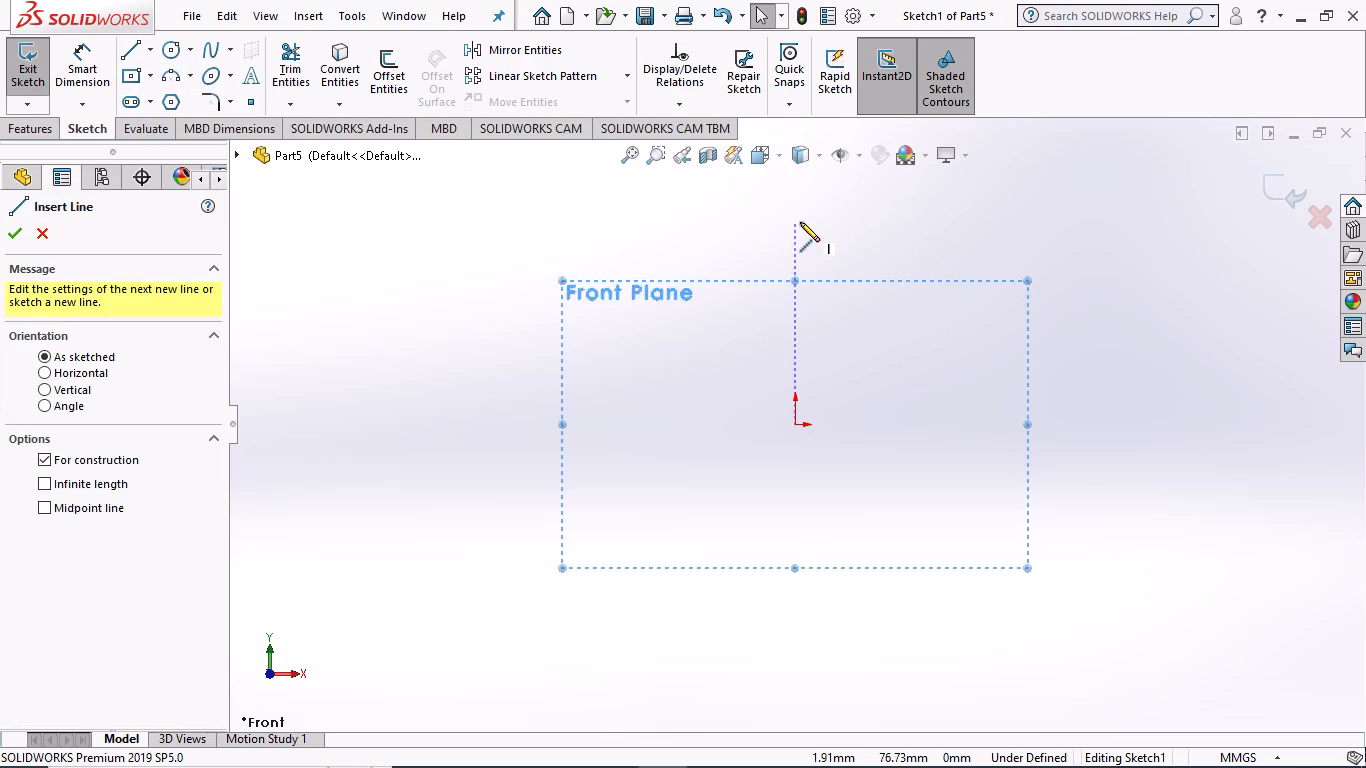
pyautogui.click(796, 208)
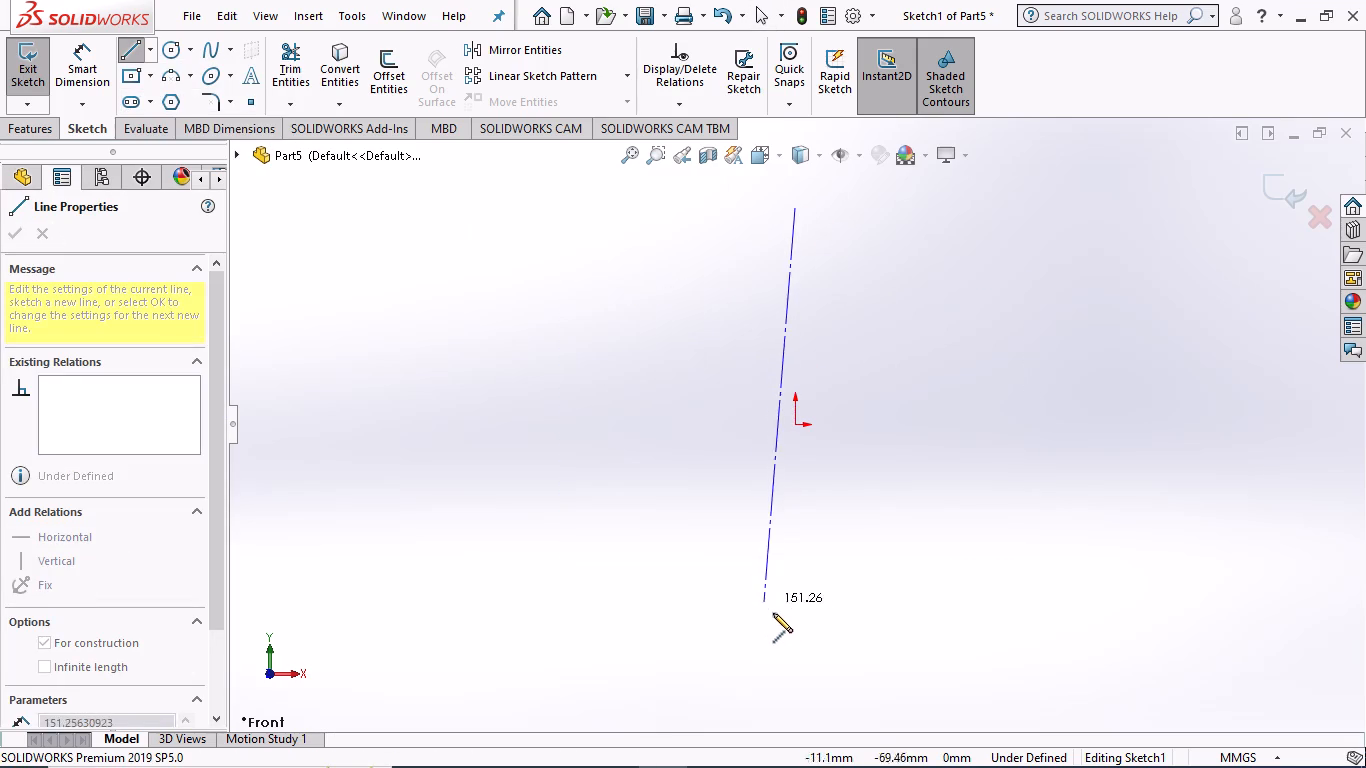
pyautogui.click(795, 633)
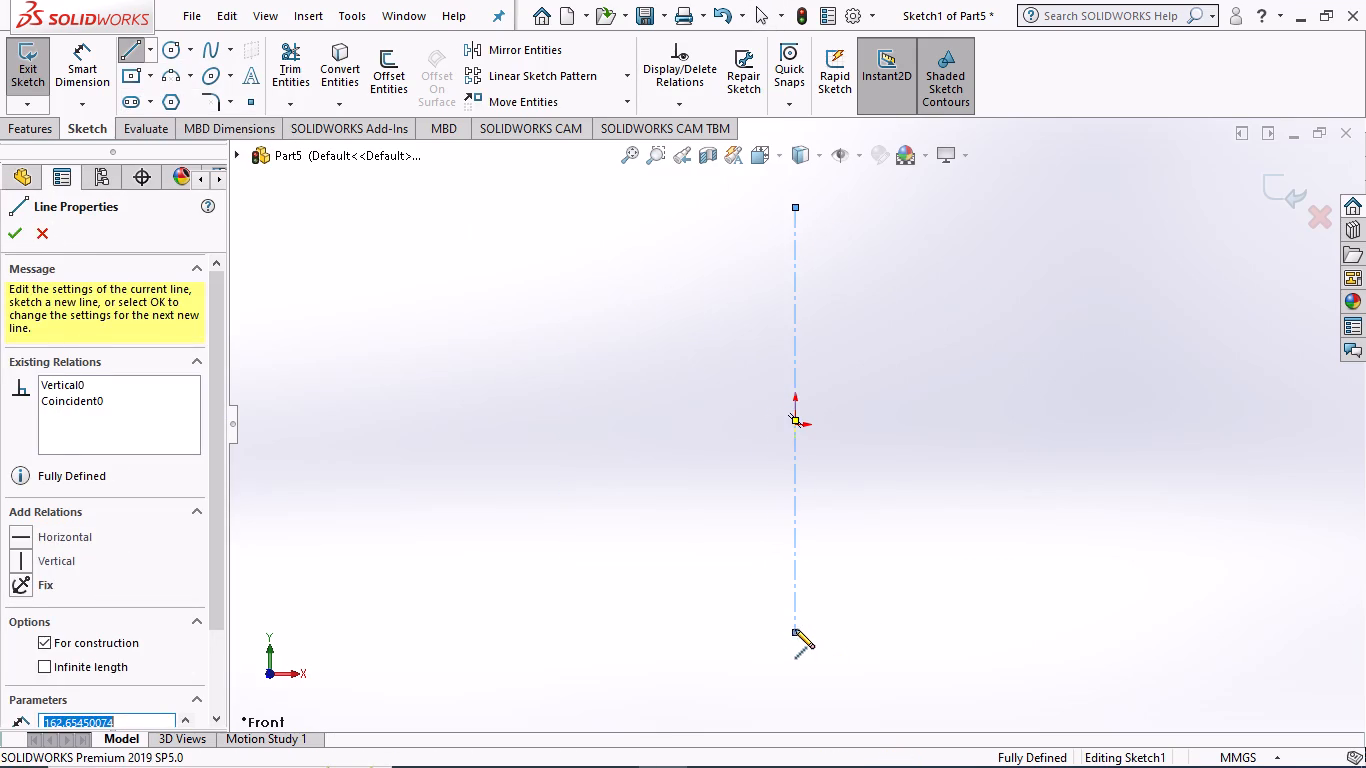
pyautogui.press('Escape')
# Draw a horizontal centerline about 323 mm long through the origin.
pyautogui.click(149, 49)
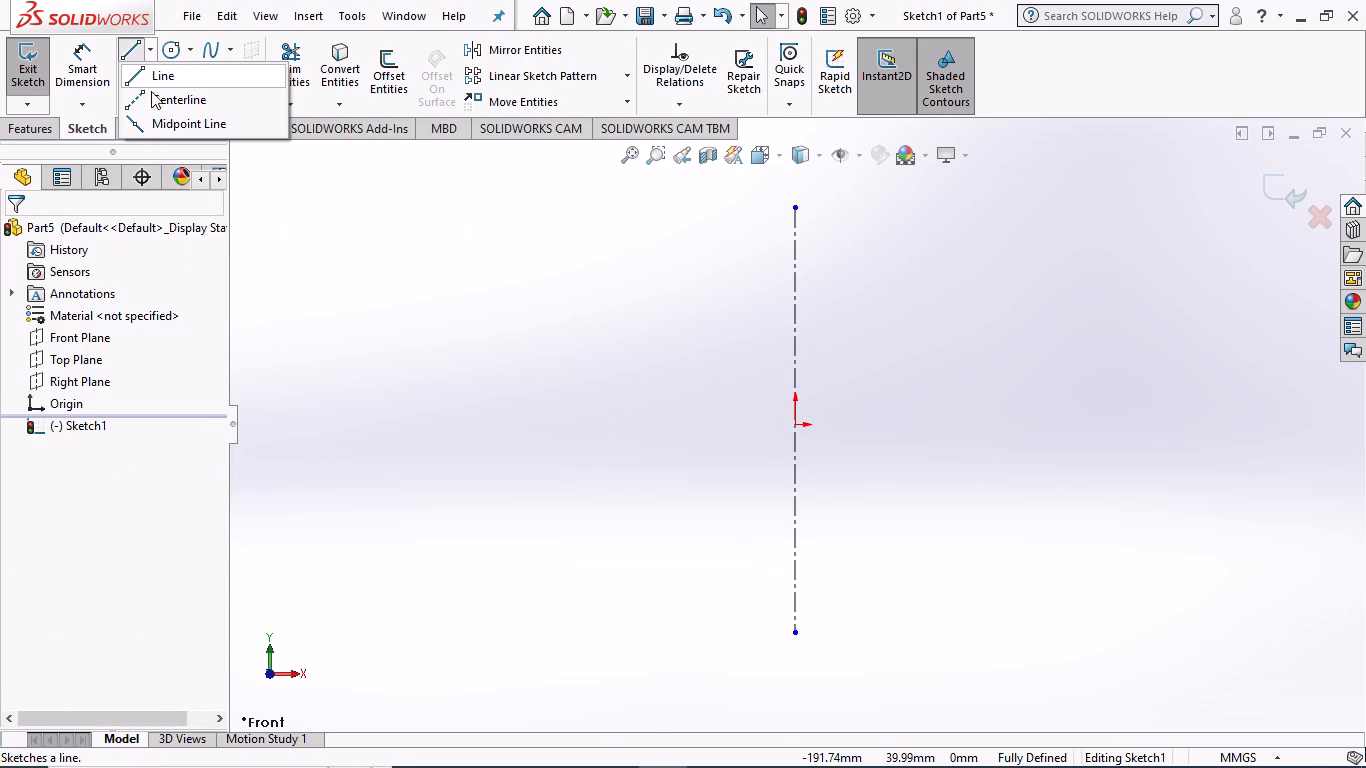
pyautogui.click(158, 98)
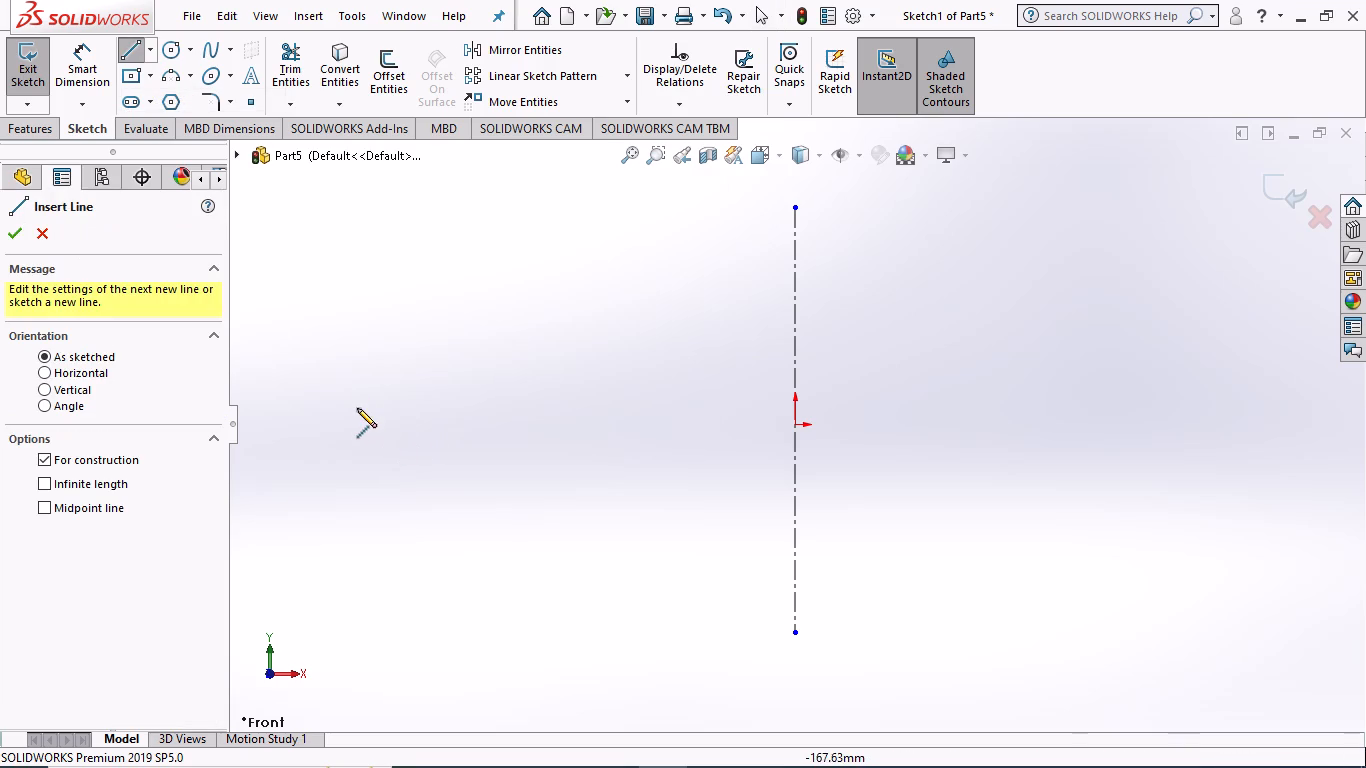
pyautogui.click(354, 419)
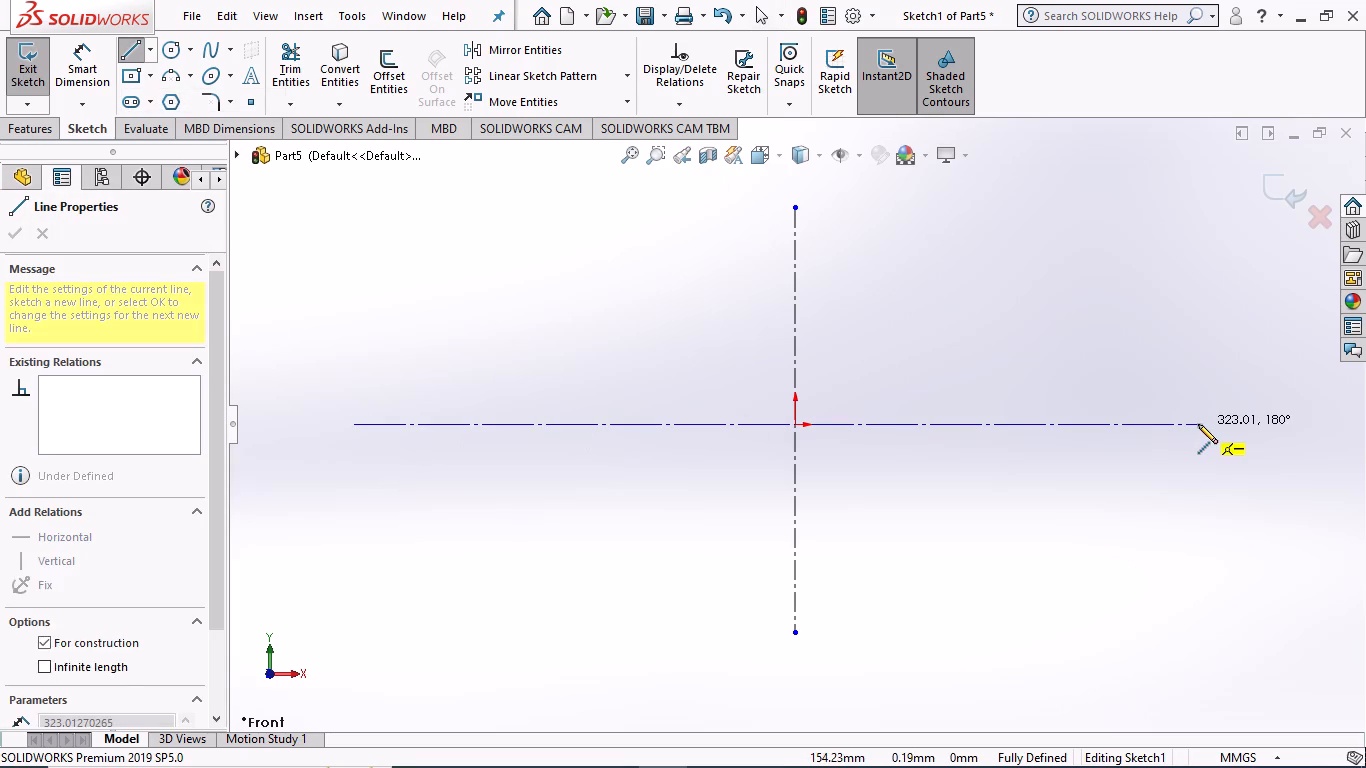
pyautogui.click(1199, 425)
pyautogui.press('Escape')
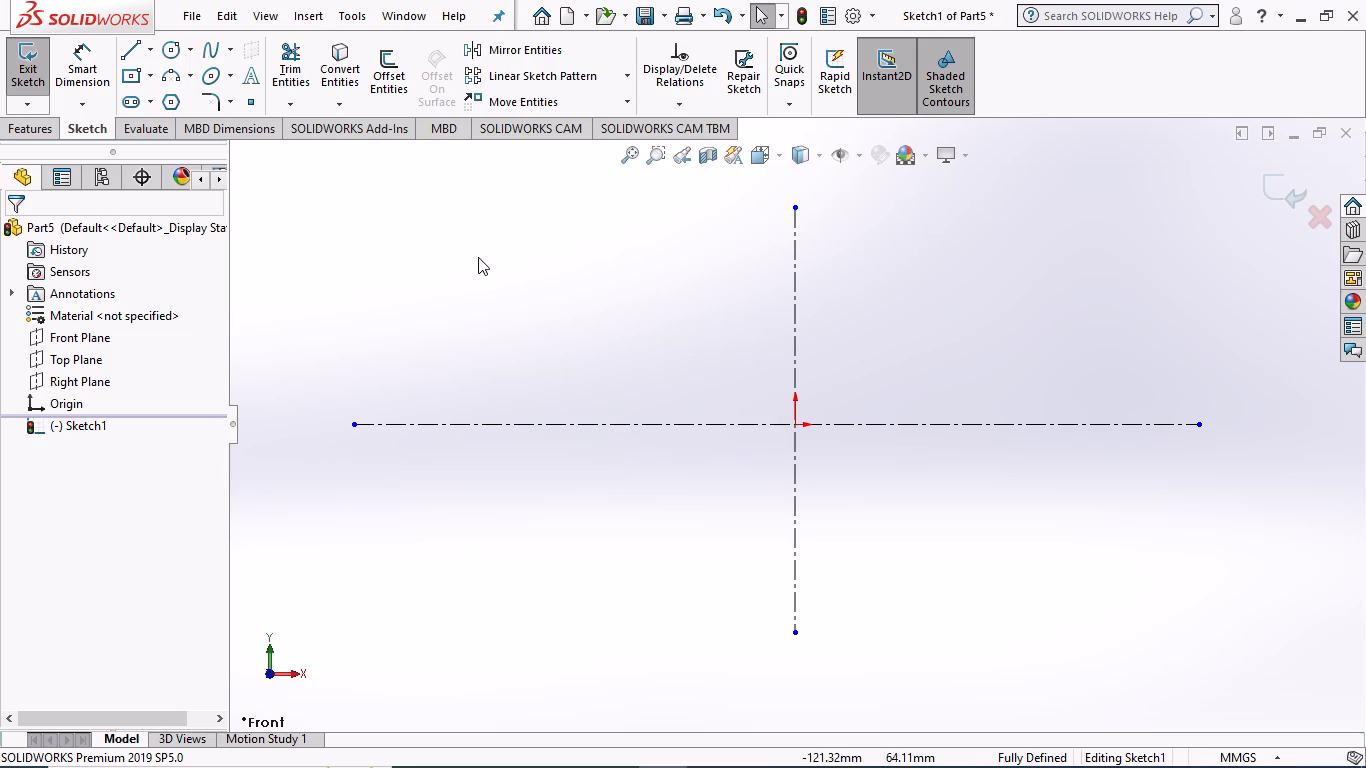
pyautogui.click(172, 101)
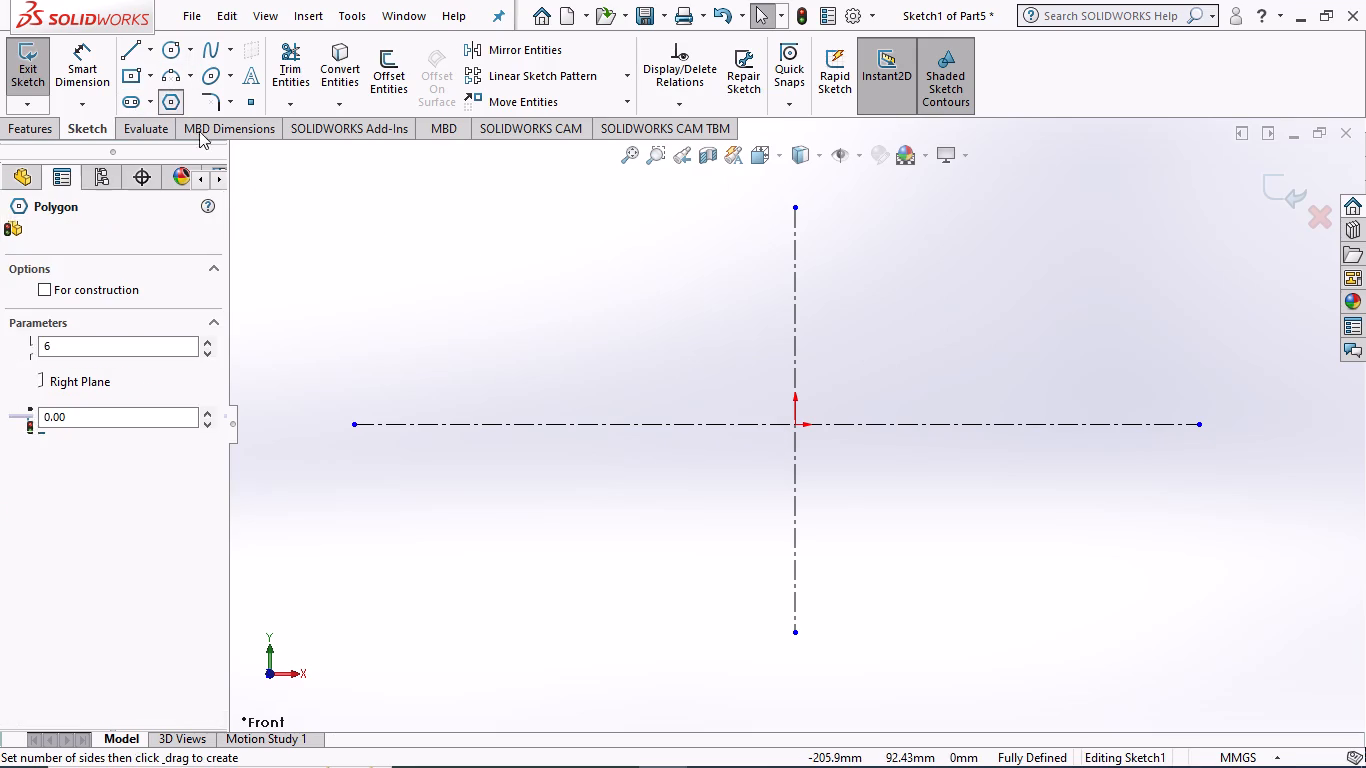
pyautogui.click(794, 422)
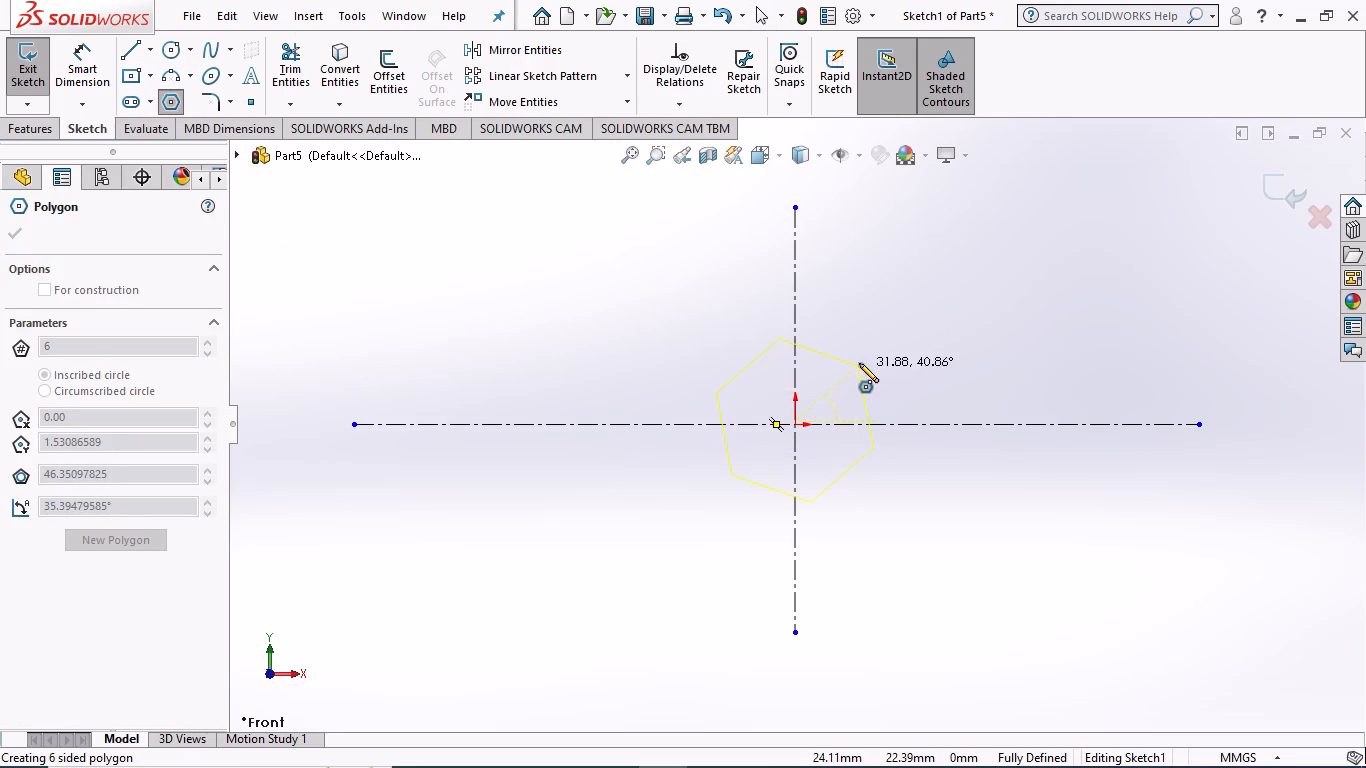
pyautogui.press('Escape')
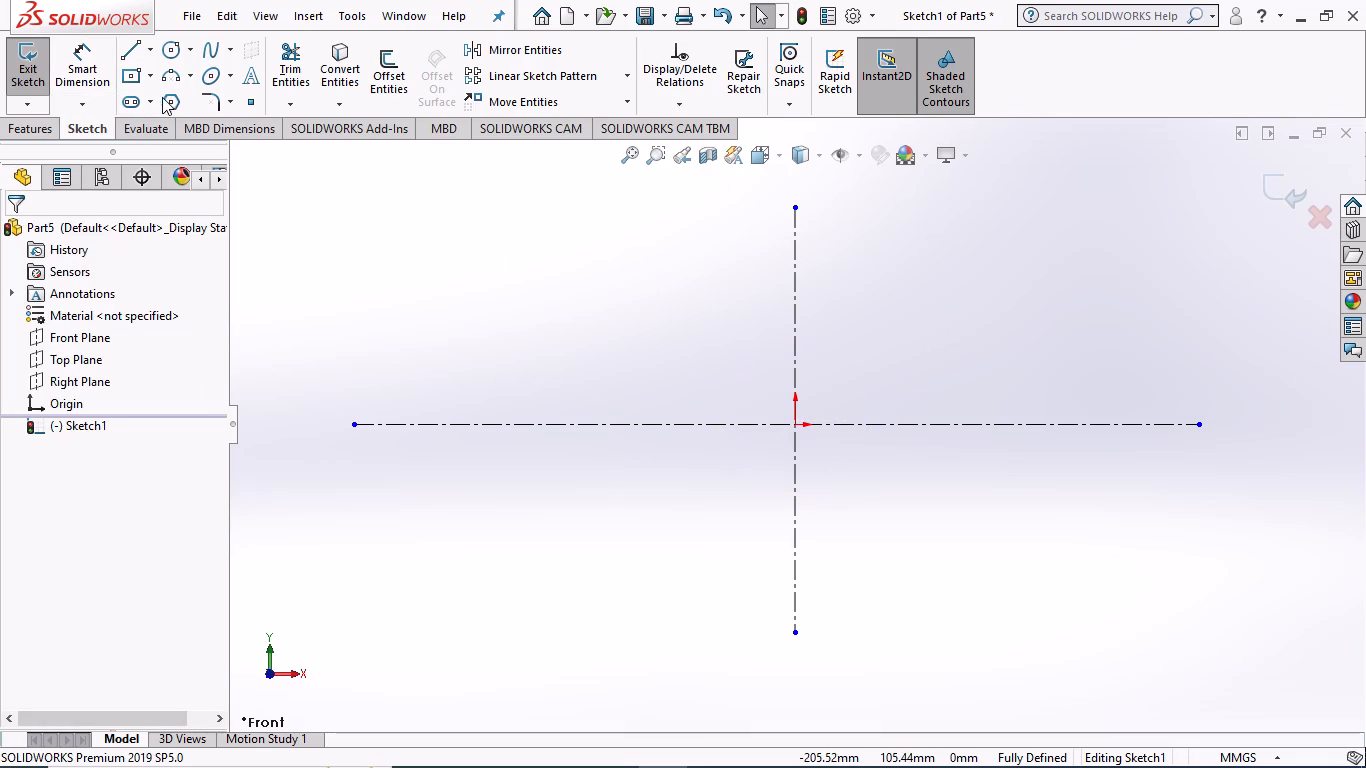
# Draw a six-sided inscribed-circle polygon centred on the origin, with a vertex on the horizontal centerline about 30 mm from the centre.
pyautogui.click(165, 97)
pyautogui.scroll(-2, 785, 418)
pyautogui.click(797, 431)
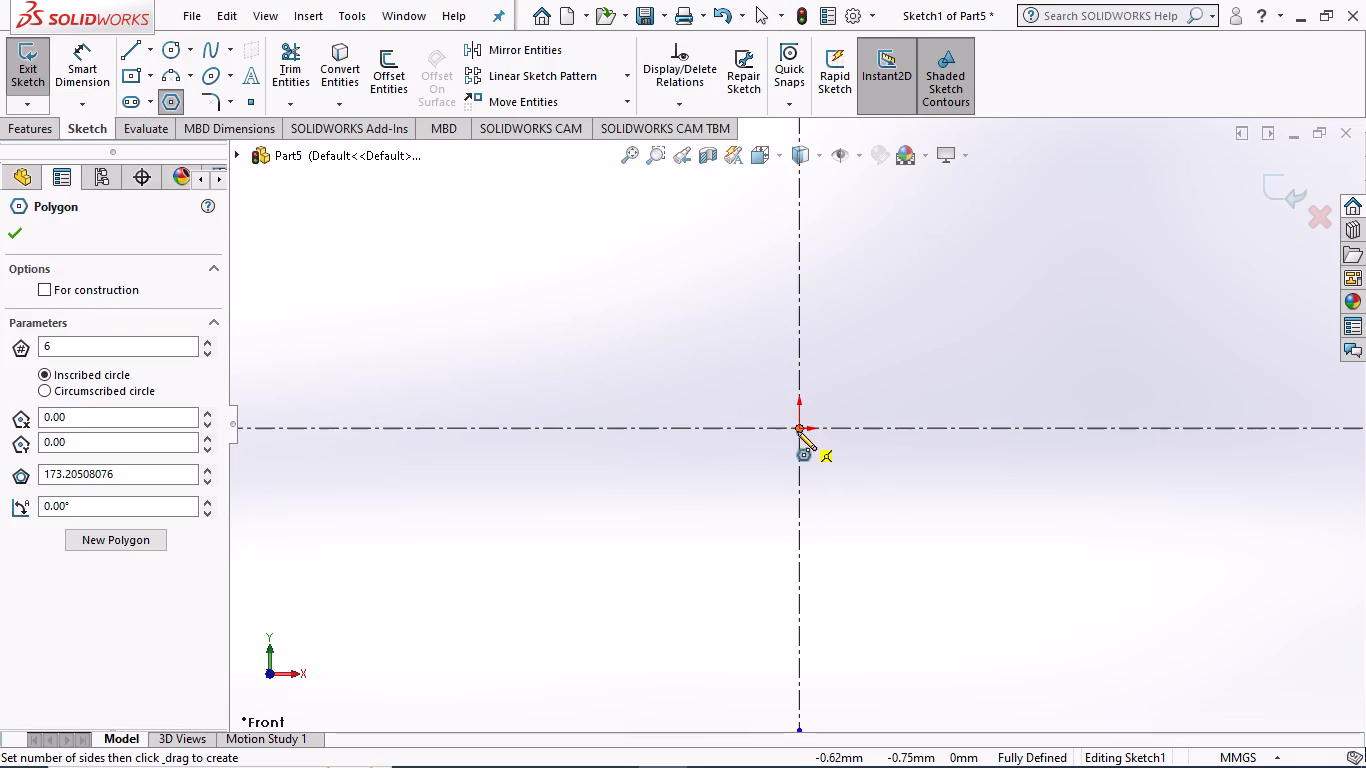
pyautogui.click(917, 429)
pyautogui.press('Escape')
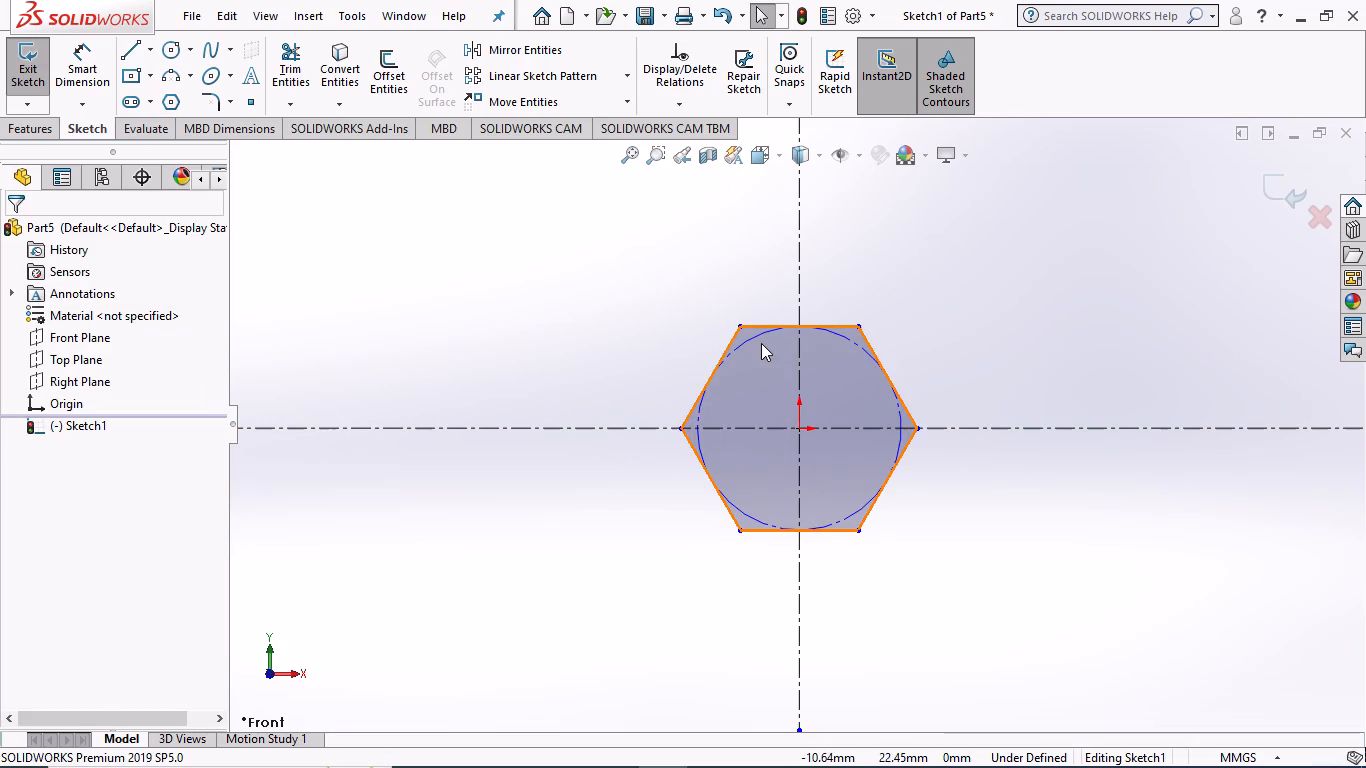
# Draw a circle of about 10.7 mm radius centred on the origin inside the hexagon.
pyautogui.click(171, 51)
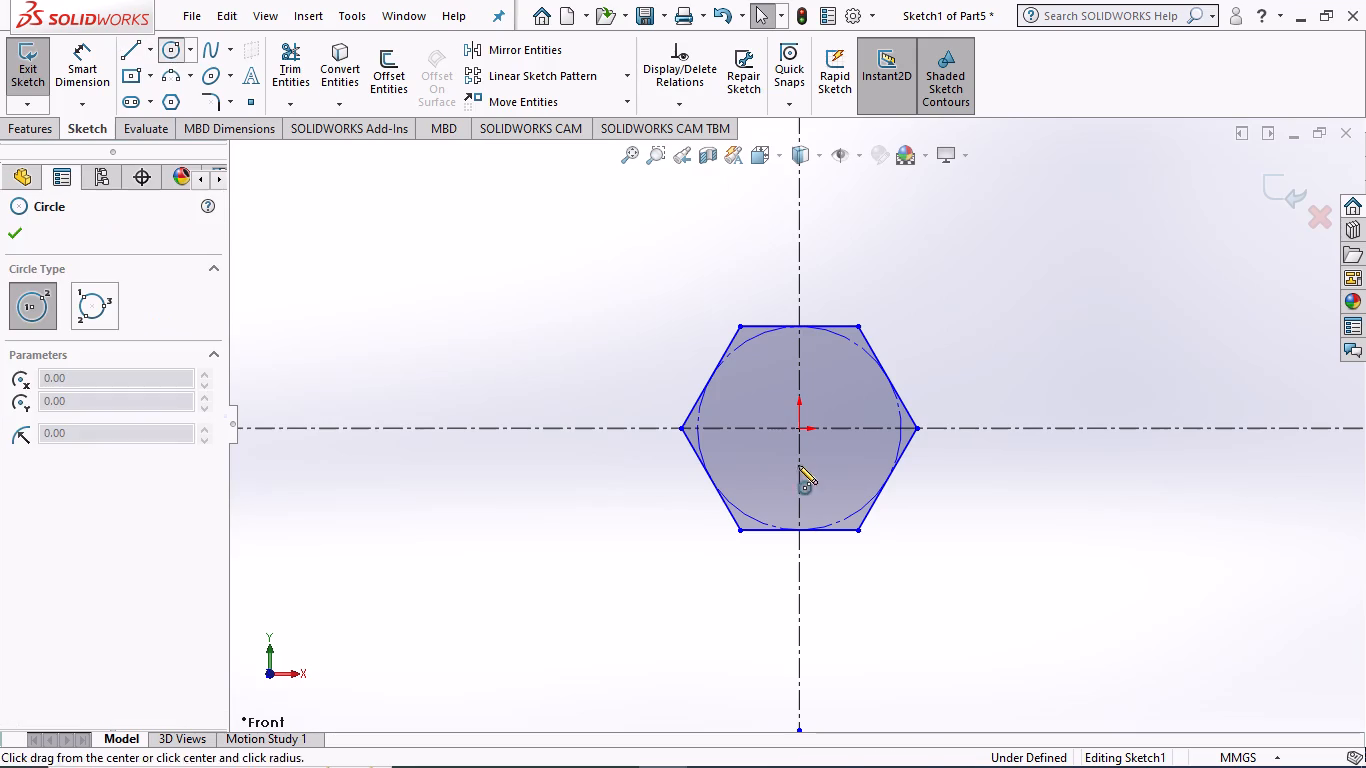
pyautogui.click(798, 429)
pyautogui.click(830, 455)
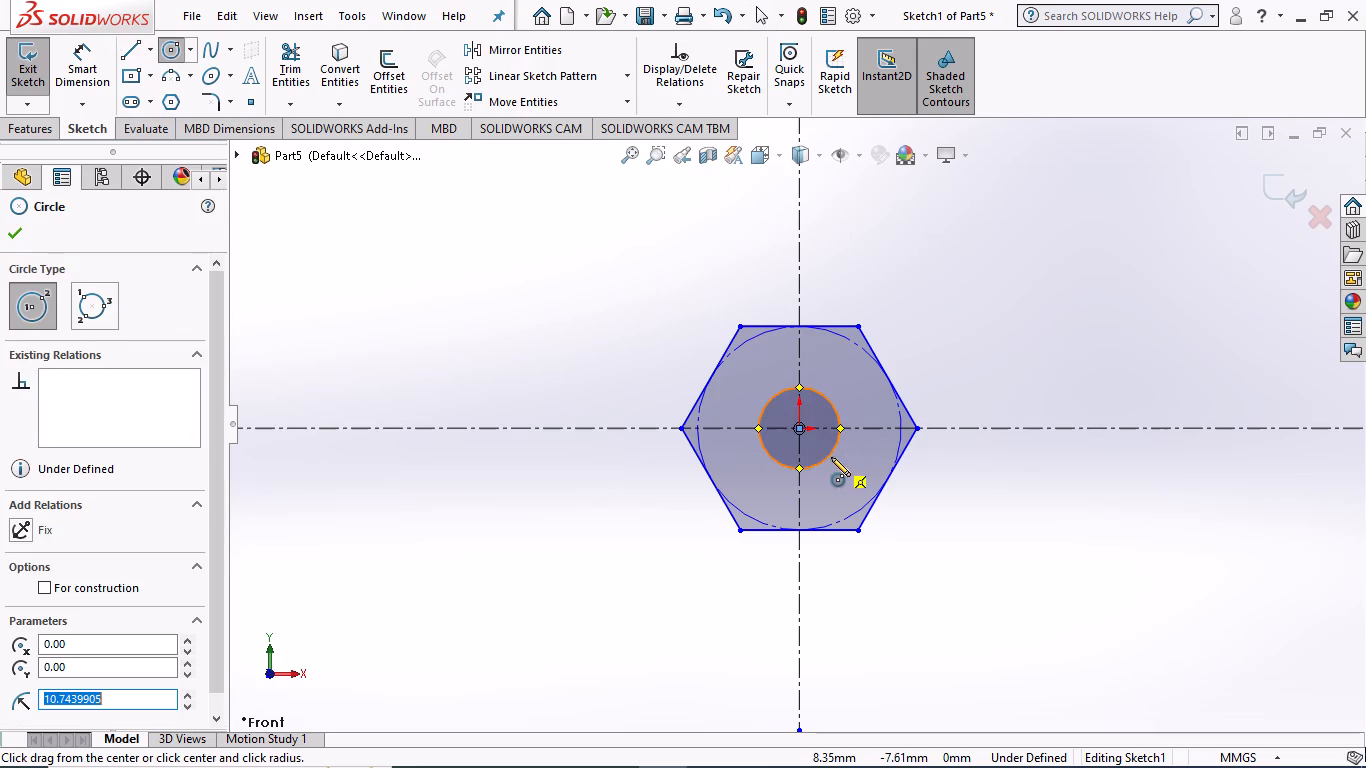
pyautogui.press('Escape')
# Dimension the inner circle's diameter as 15 mm.
pyautogui.click(94, 57)
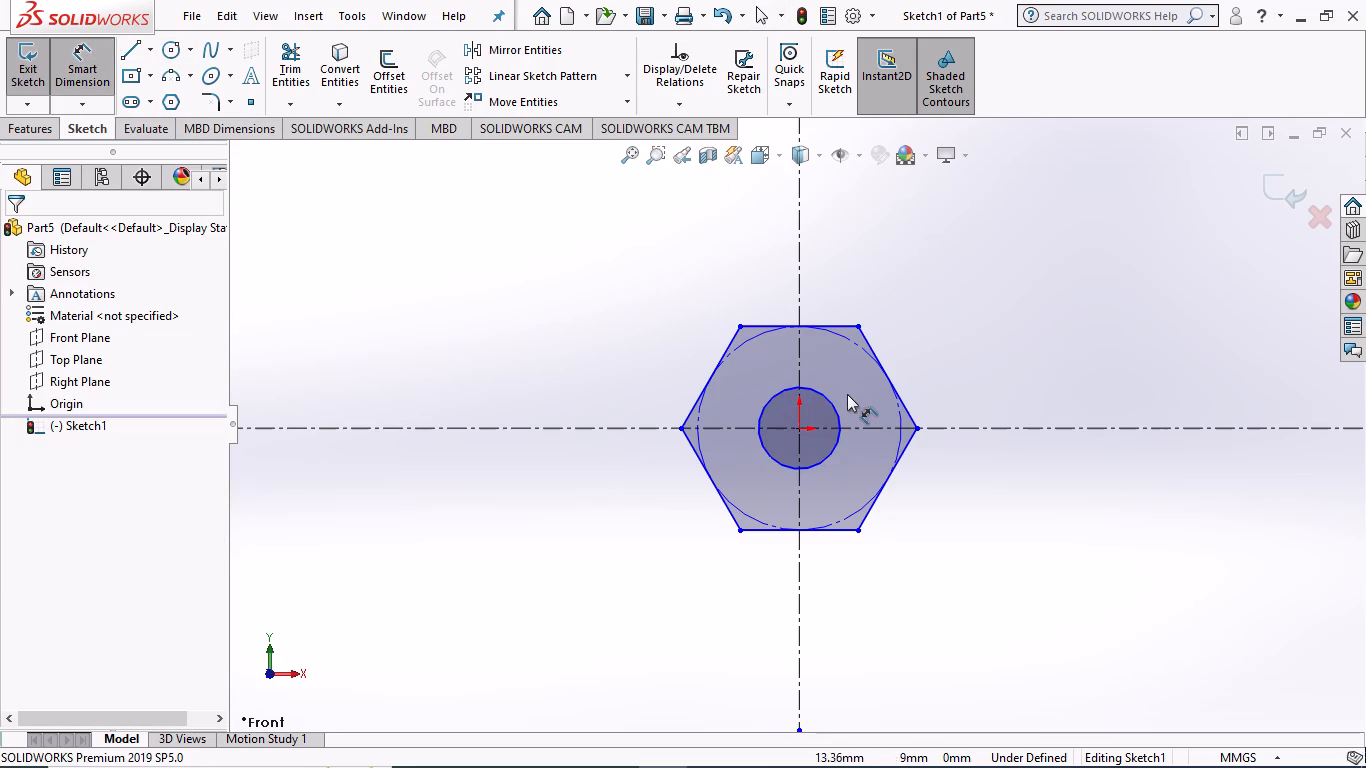
pyautogui.click(835, 408)
pyautogui.click(966, 324)
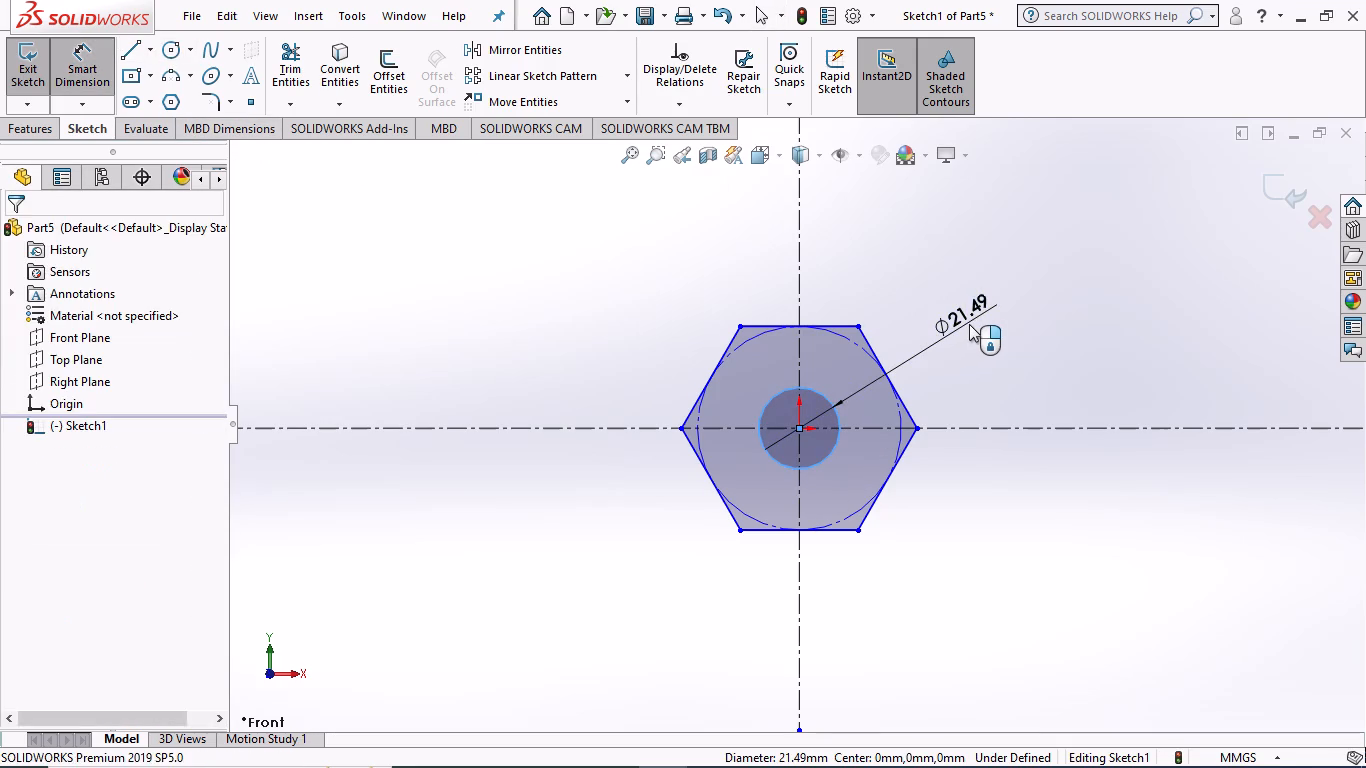
pyautogui.write('15')
pyautogui.press('Return')
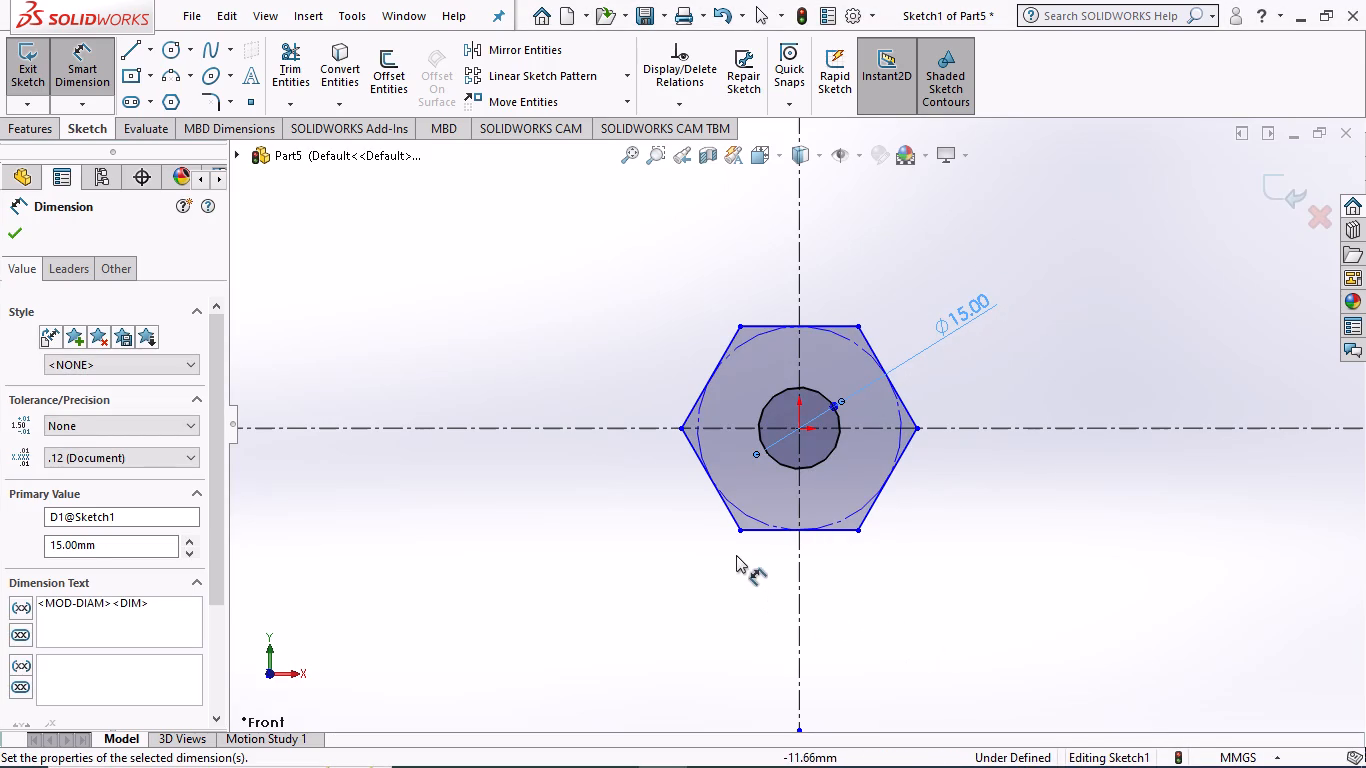
# Dimension the distance between the hexagon's lower-left and rightmost vertices as 27 mm and place the value midway along its dimension line.
pyautogui.click(741, 528)
pyautogui.click(918, 430)
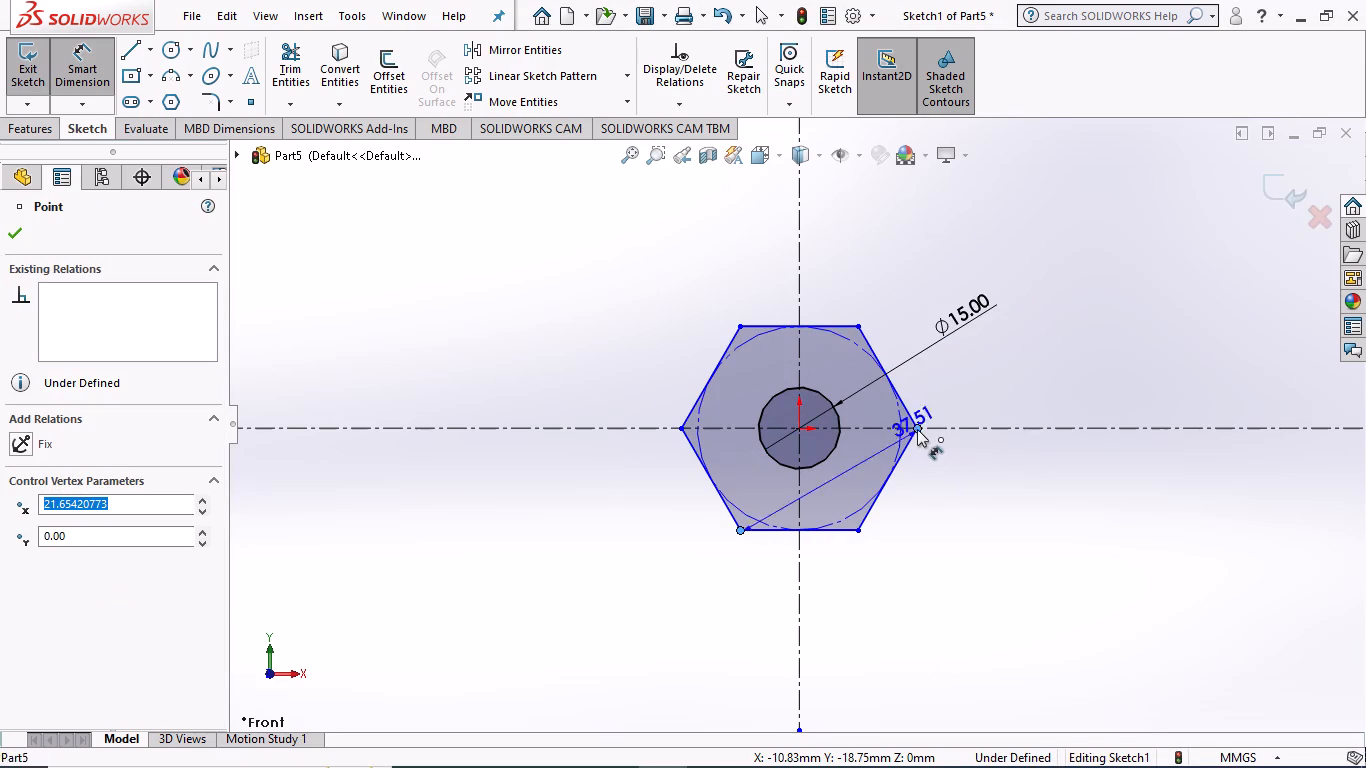
pyautogui.click(979, 583)
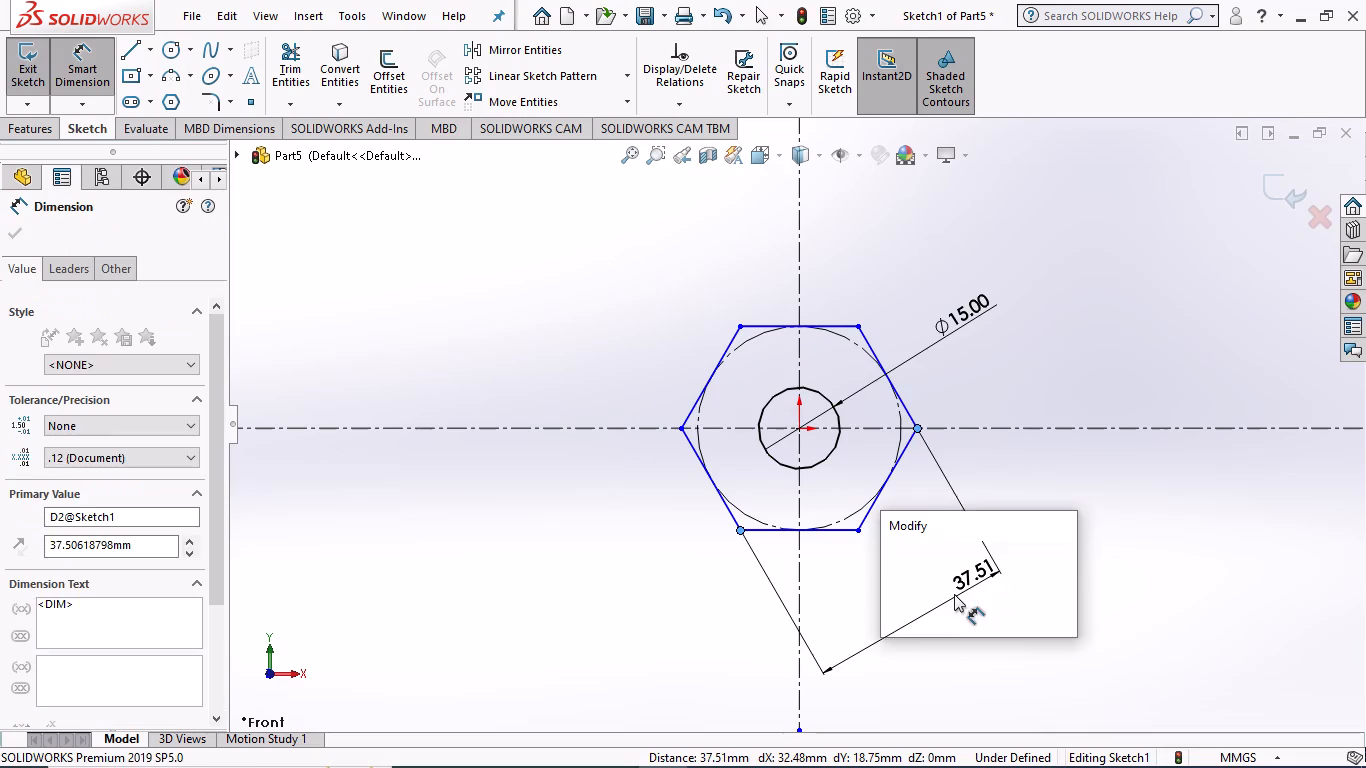
pyautogui.write('27')
pyautogui.press('Return')
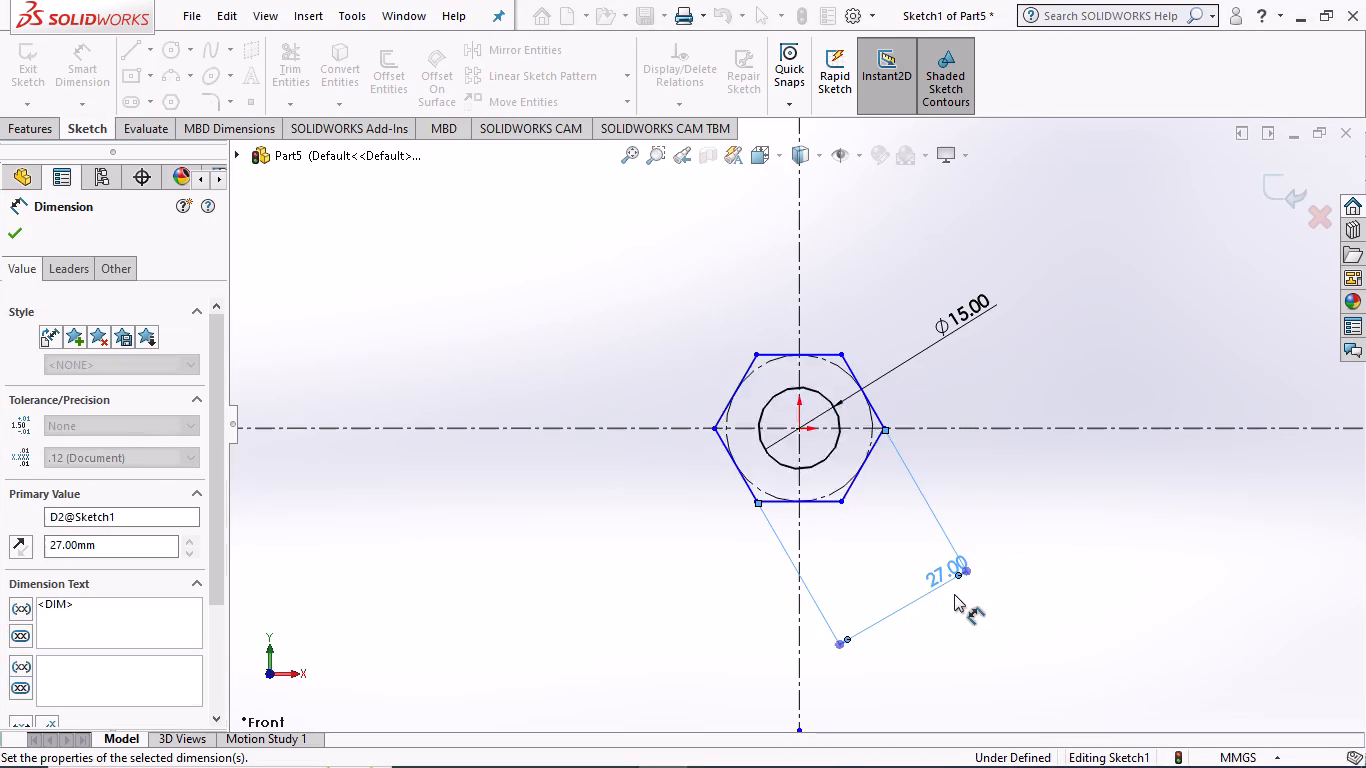
pyautogui.moveTo(941, 568); pyautogui.dragTo(900, 584)
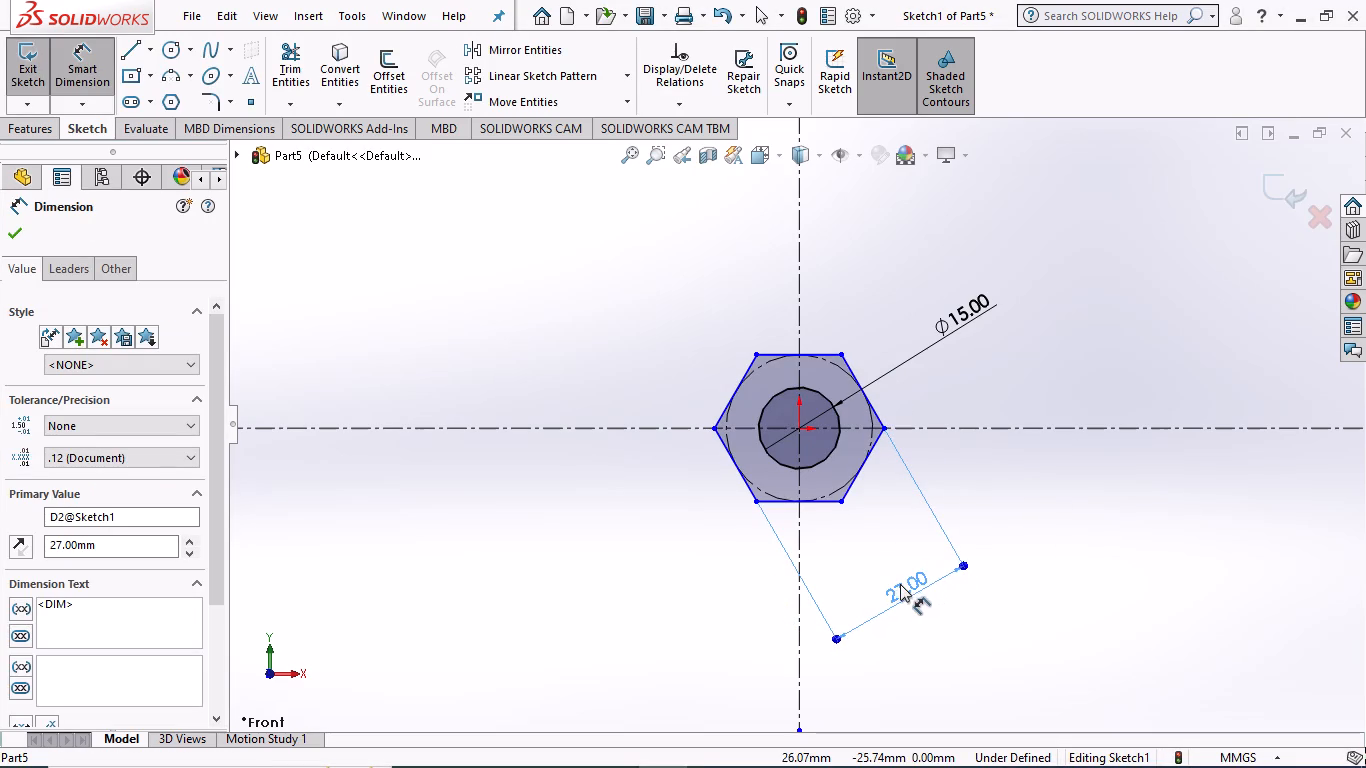
pyautogui.moveTo(900, 584); pyautogui.dragTo(899, 584)
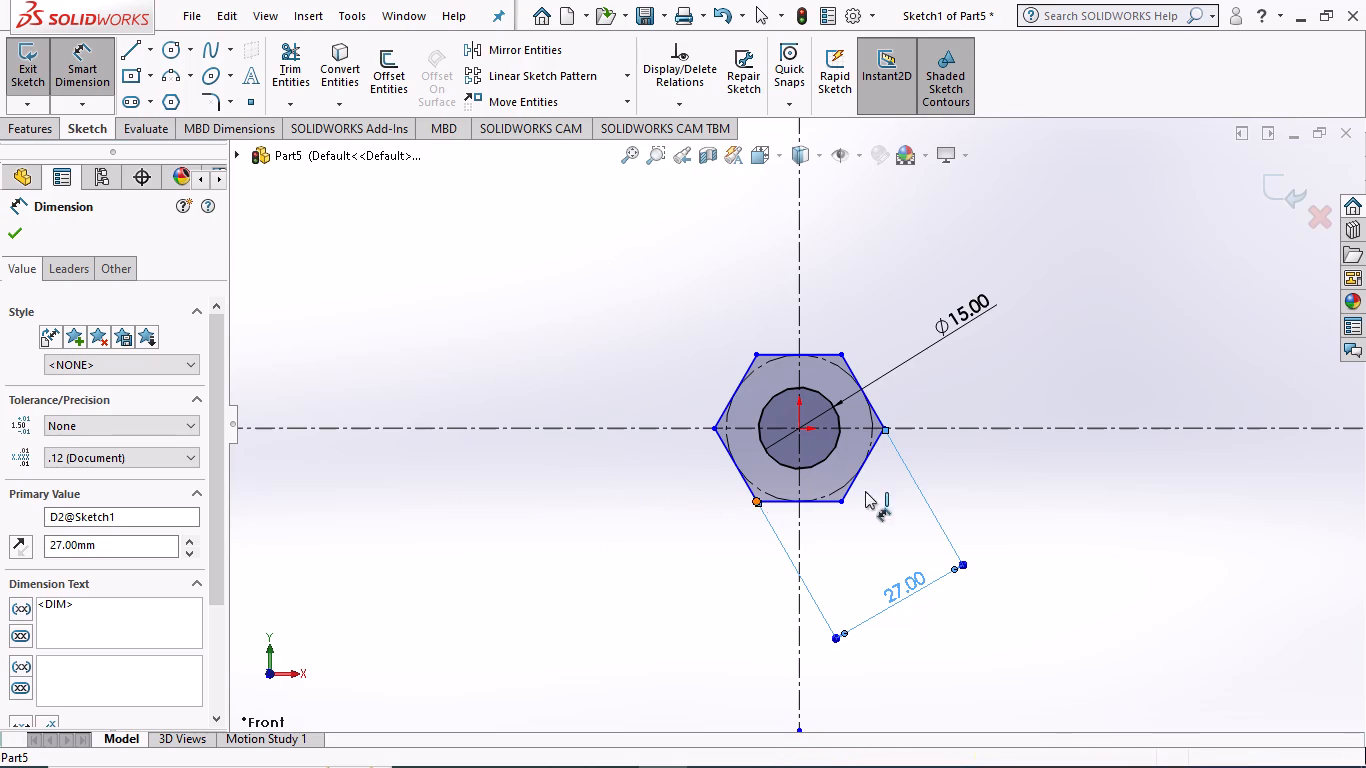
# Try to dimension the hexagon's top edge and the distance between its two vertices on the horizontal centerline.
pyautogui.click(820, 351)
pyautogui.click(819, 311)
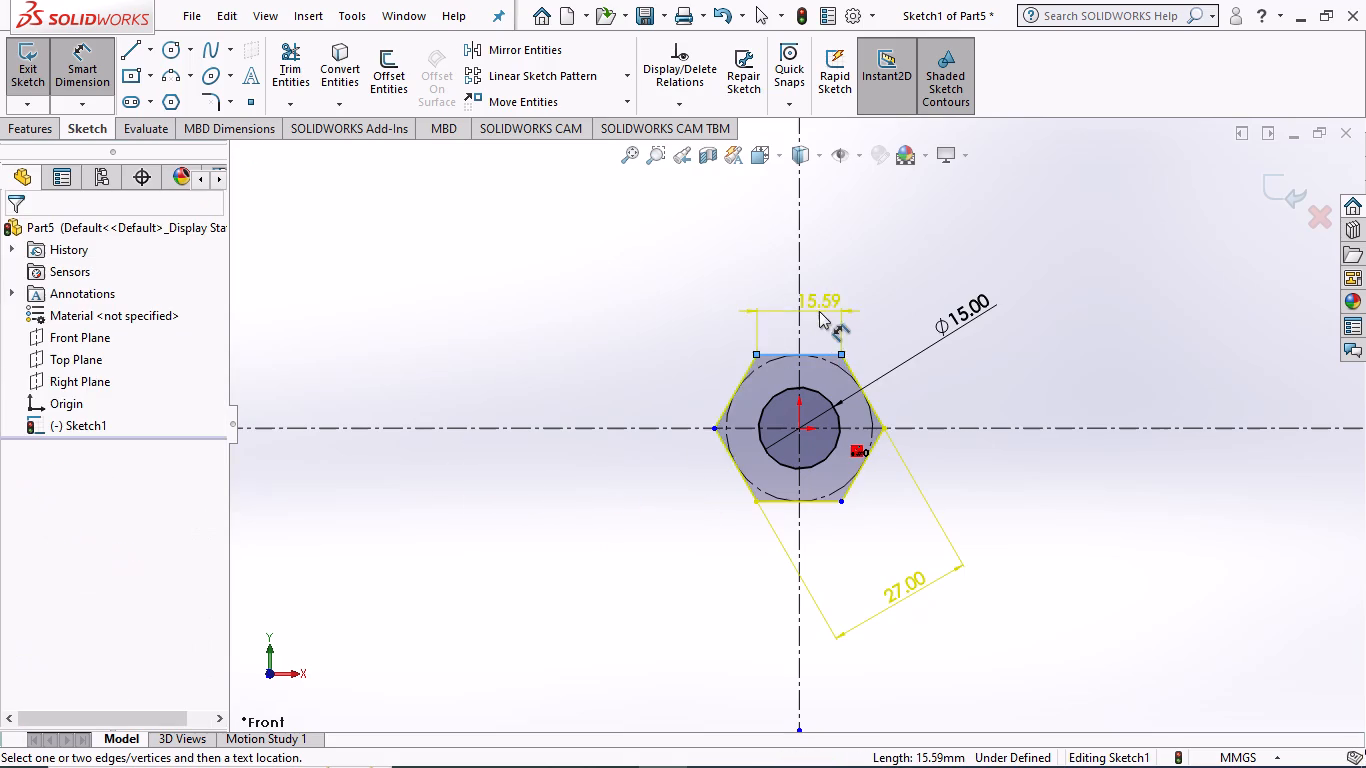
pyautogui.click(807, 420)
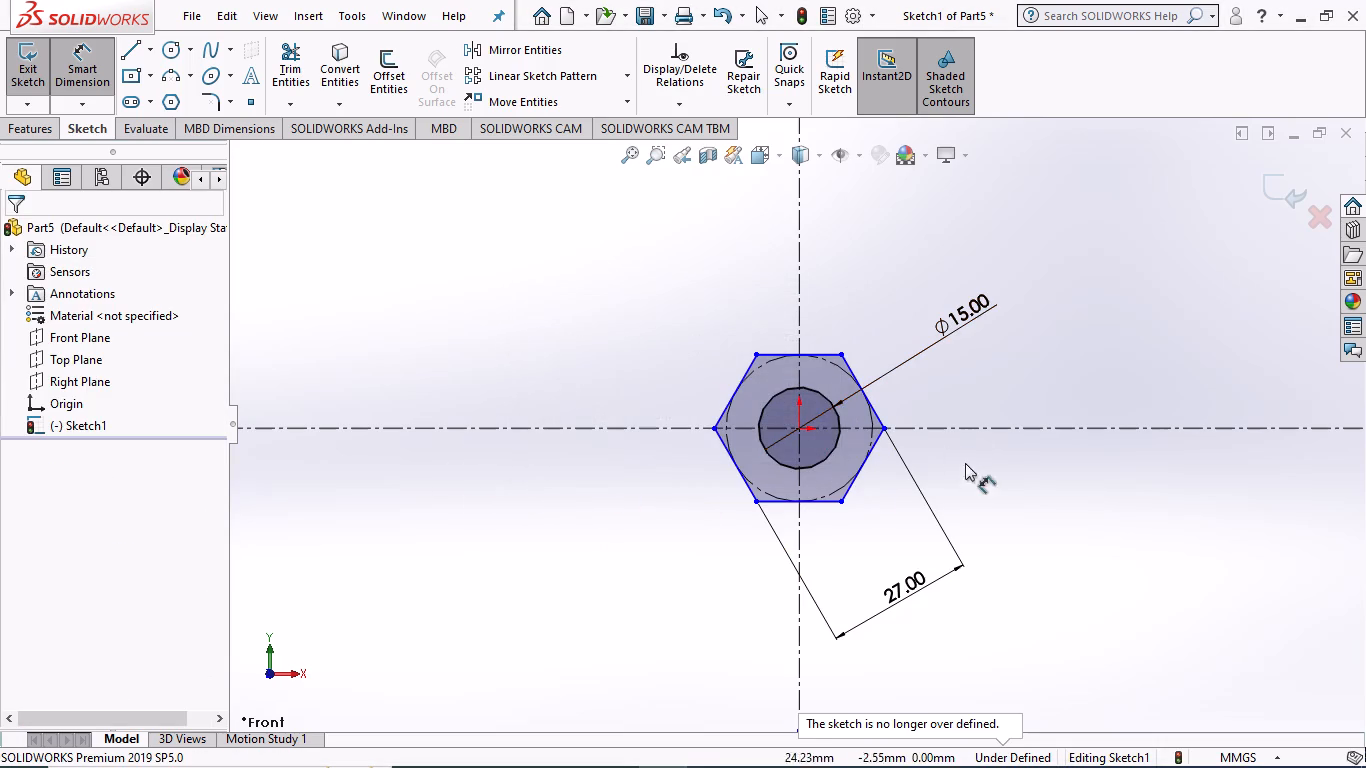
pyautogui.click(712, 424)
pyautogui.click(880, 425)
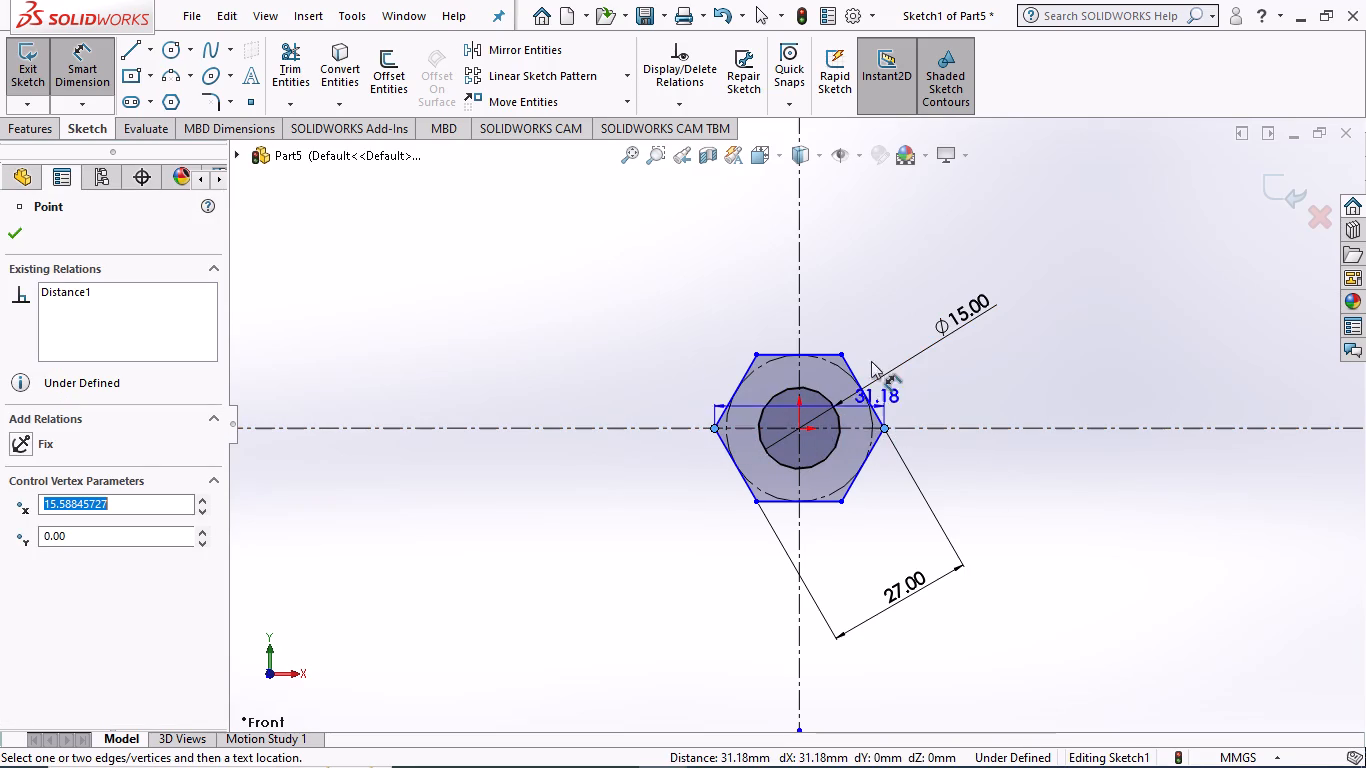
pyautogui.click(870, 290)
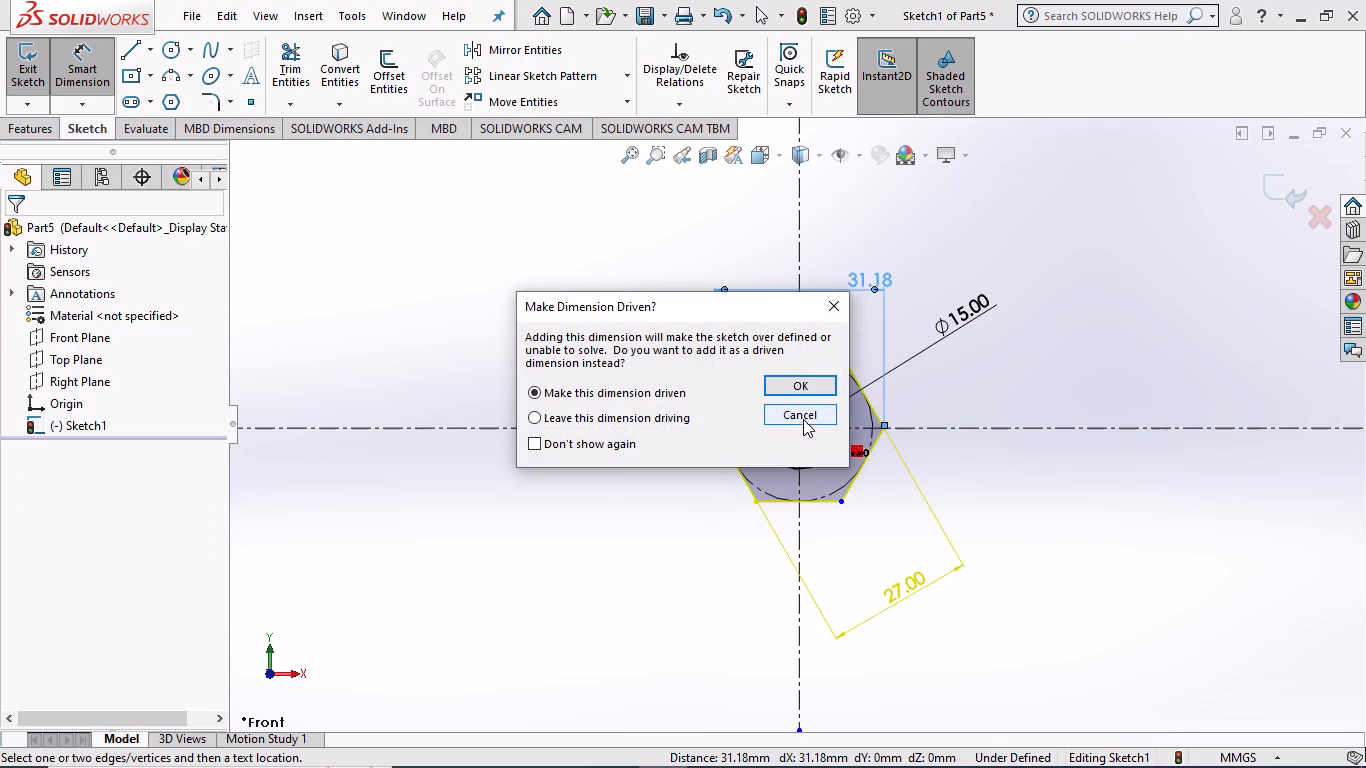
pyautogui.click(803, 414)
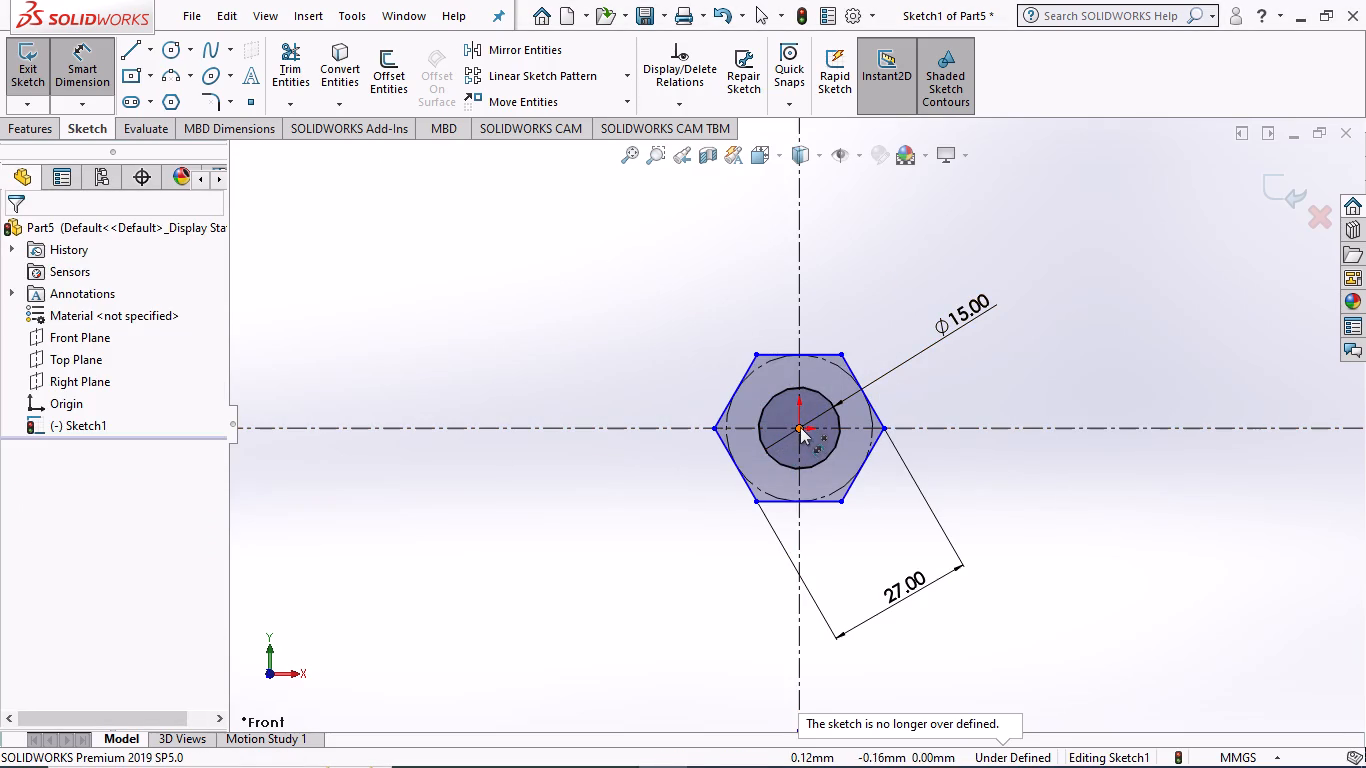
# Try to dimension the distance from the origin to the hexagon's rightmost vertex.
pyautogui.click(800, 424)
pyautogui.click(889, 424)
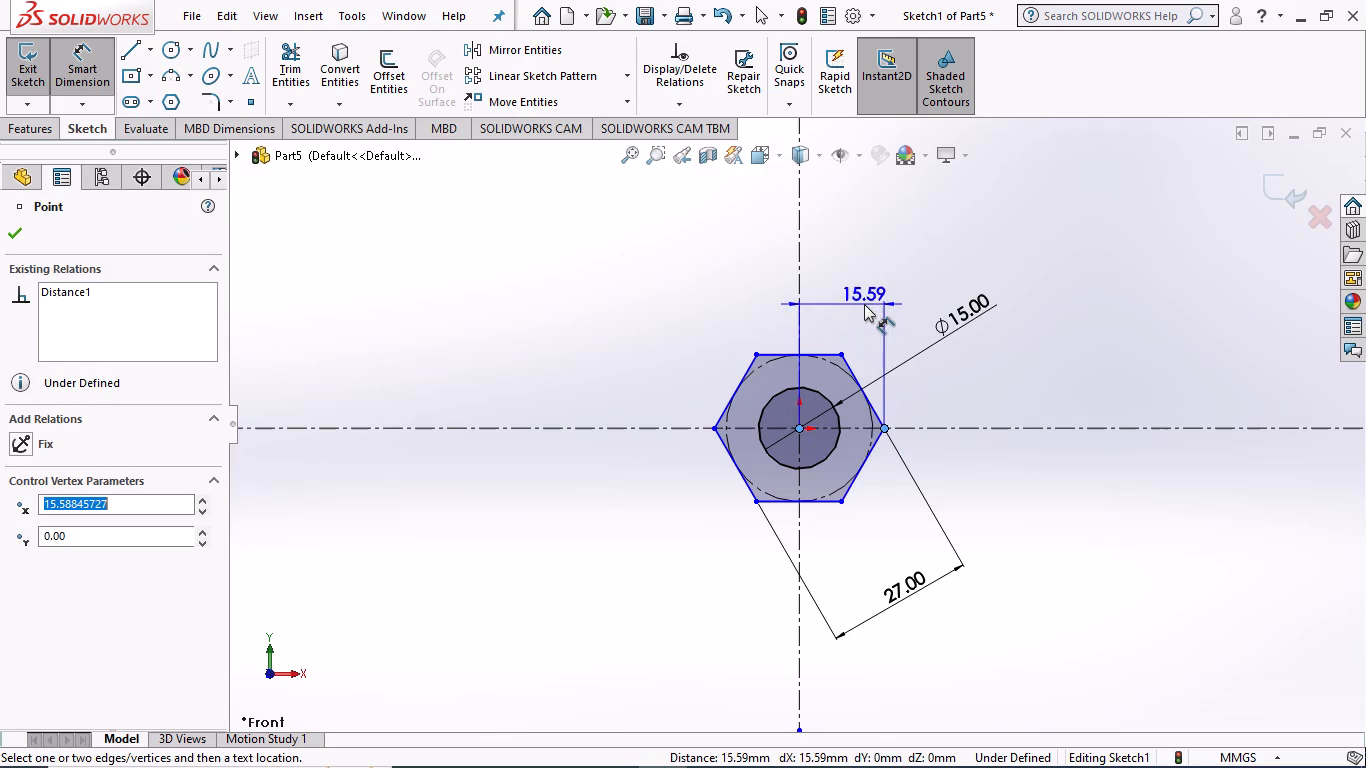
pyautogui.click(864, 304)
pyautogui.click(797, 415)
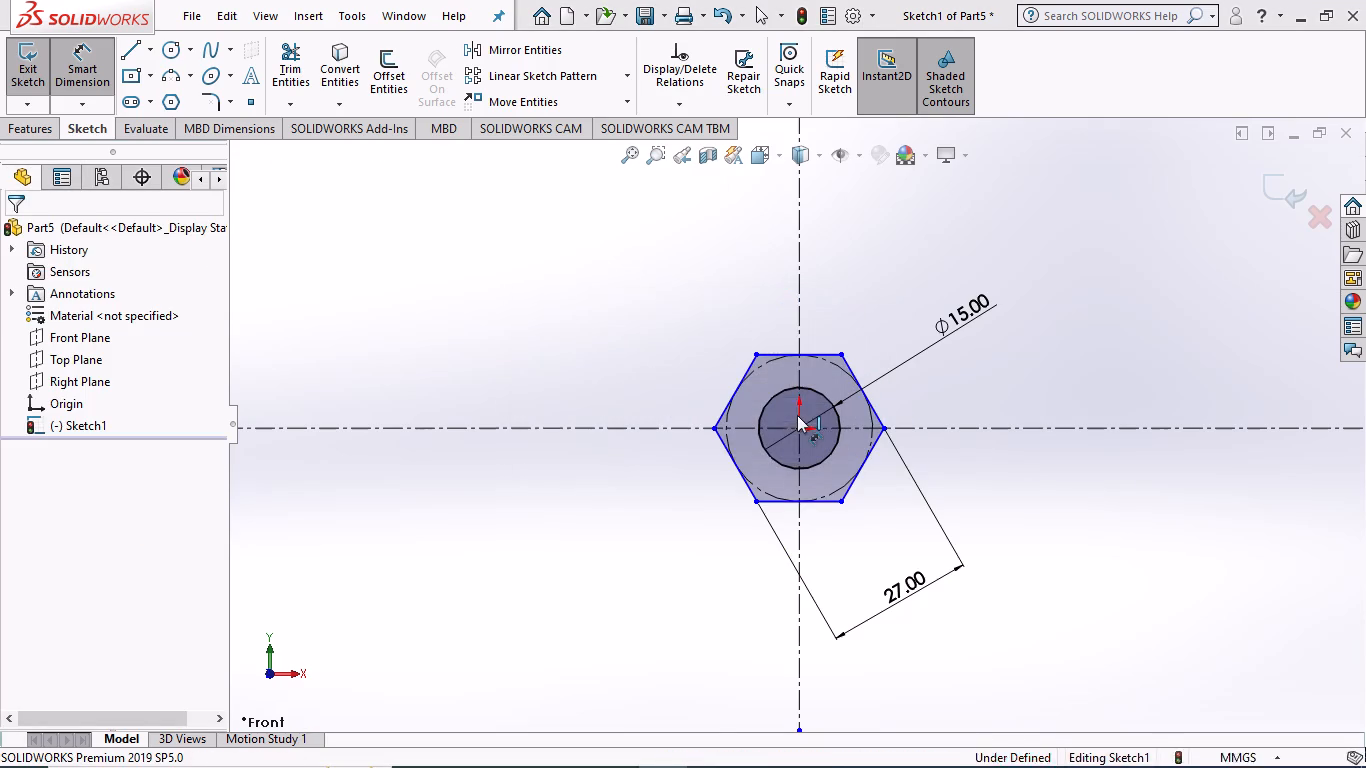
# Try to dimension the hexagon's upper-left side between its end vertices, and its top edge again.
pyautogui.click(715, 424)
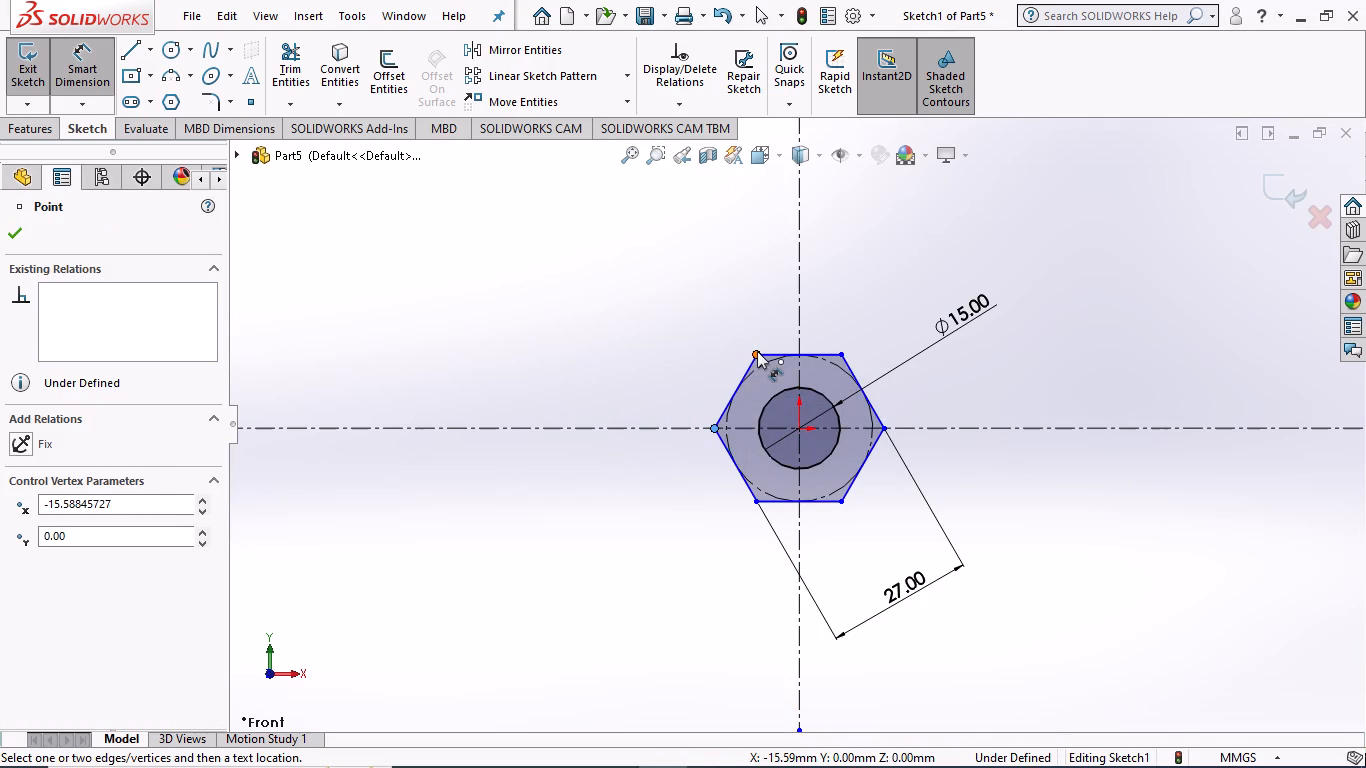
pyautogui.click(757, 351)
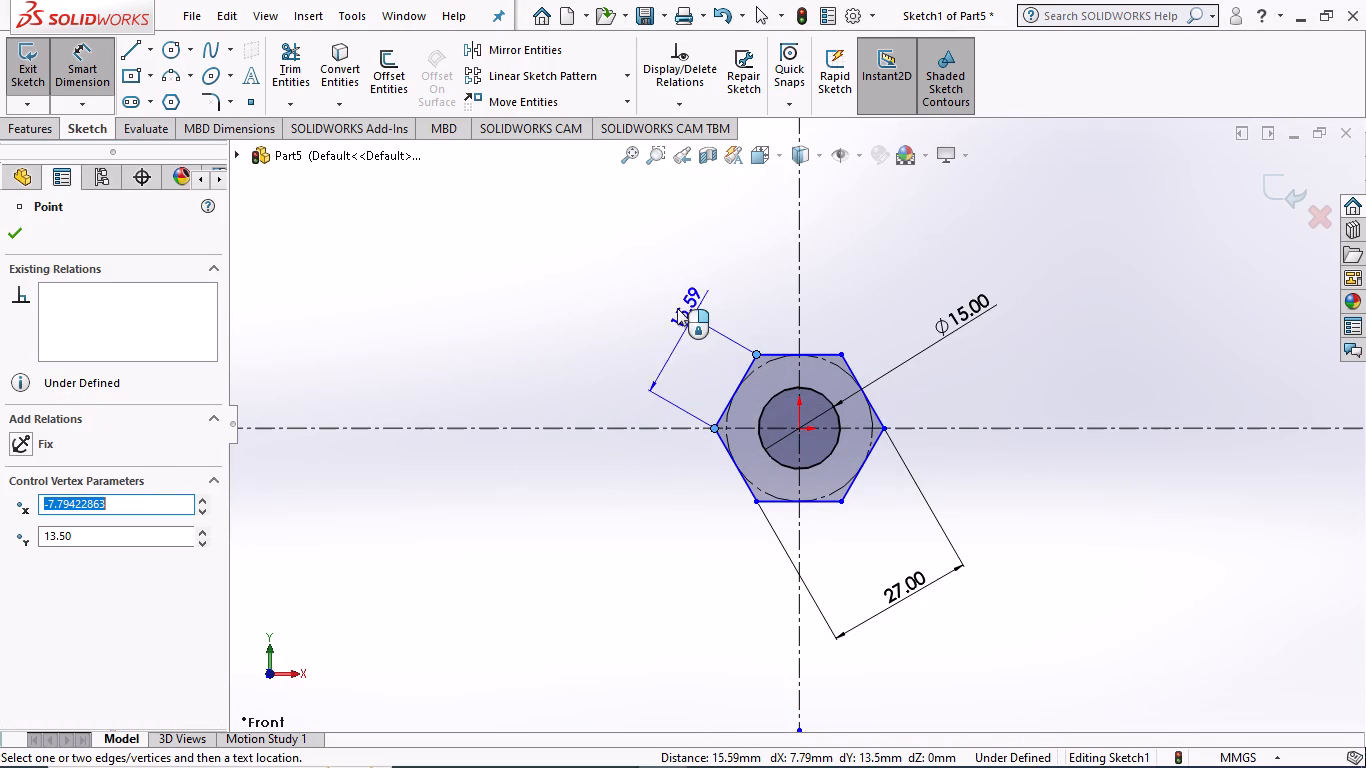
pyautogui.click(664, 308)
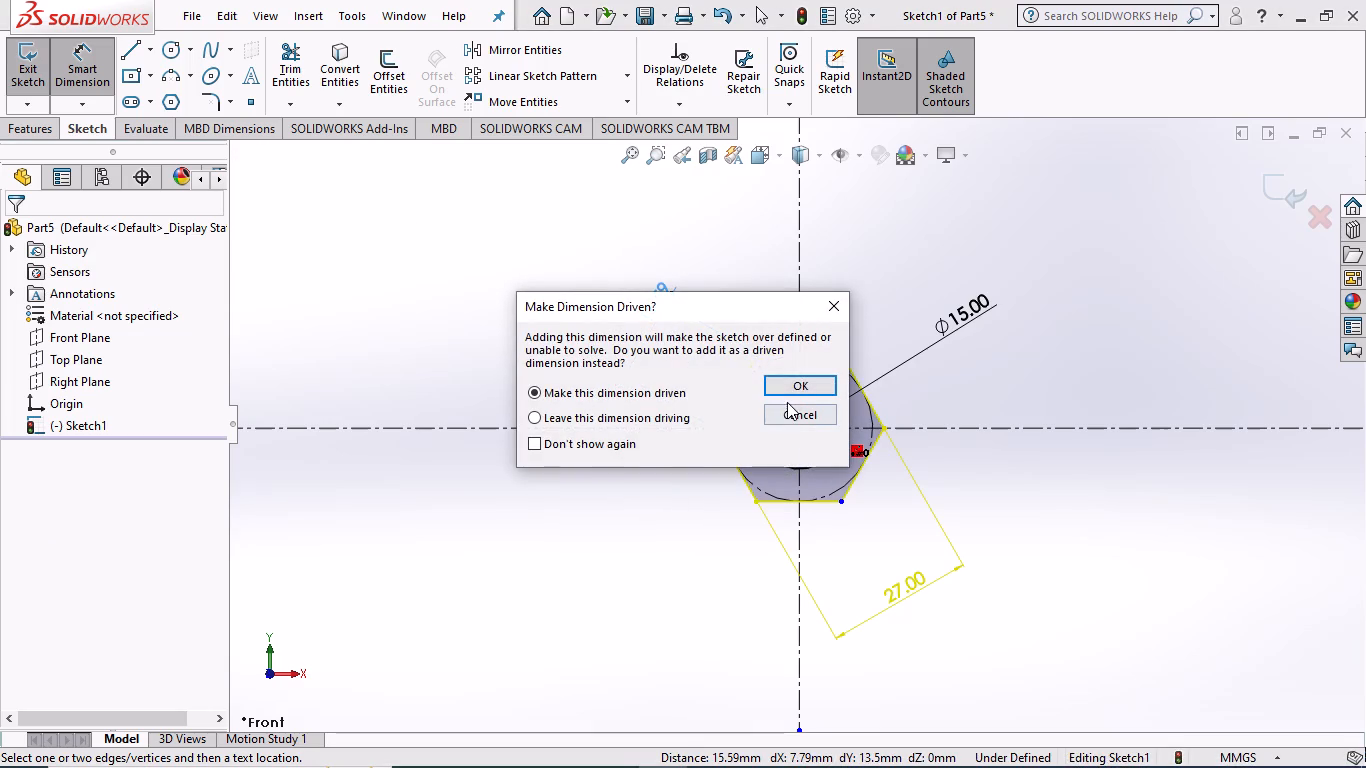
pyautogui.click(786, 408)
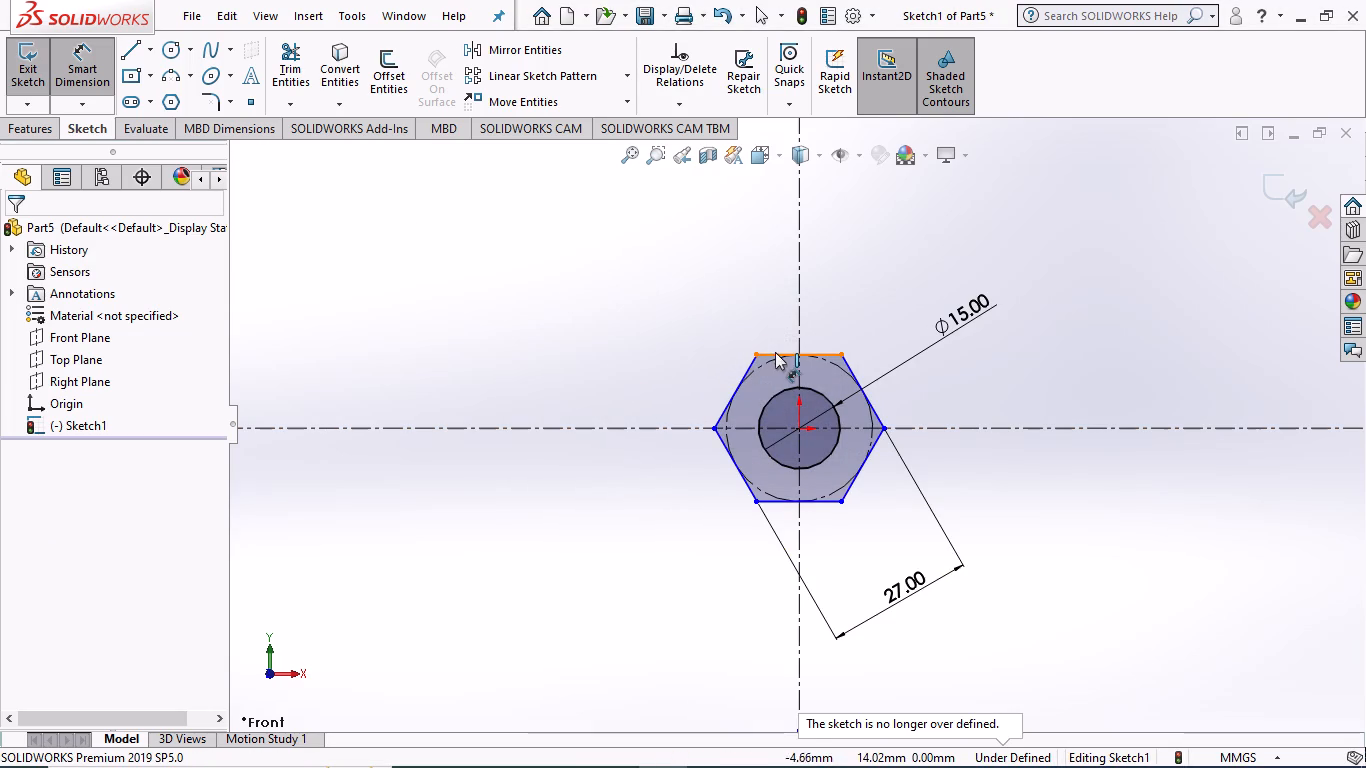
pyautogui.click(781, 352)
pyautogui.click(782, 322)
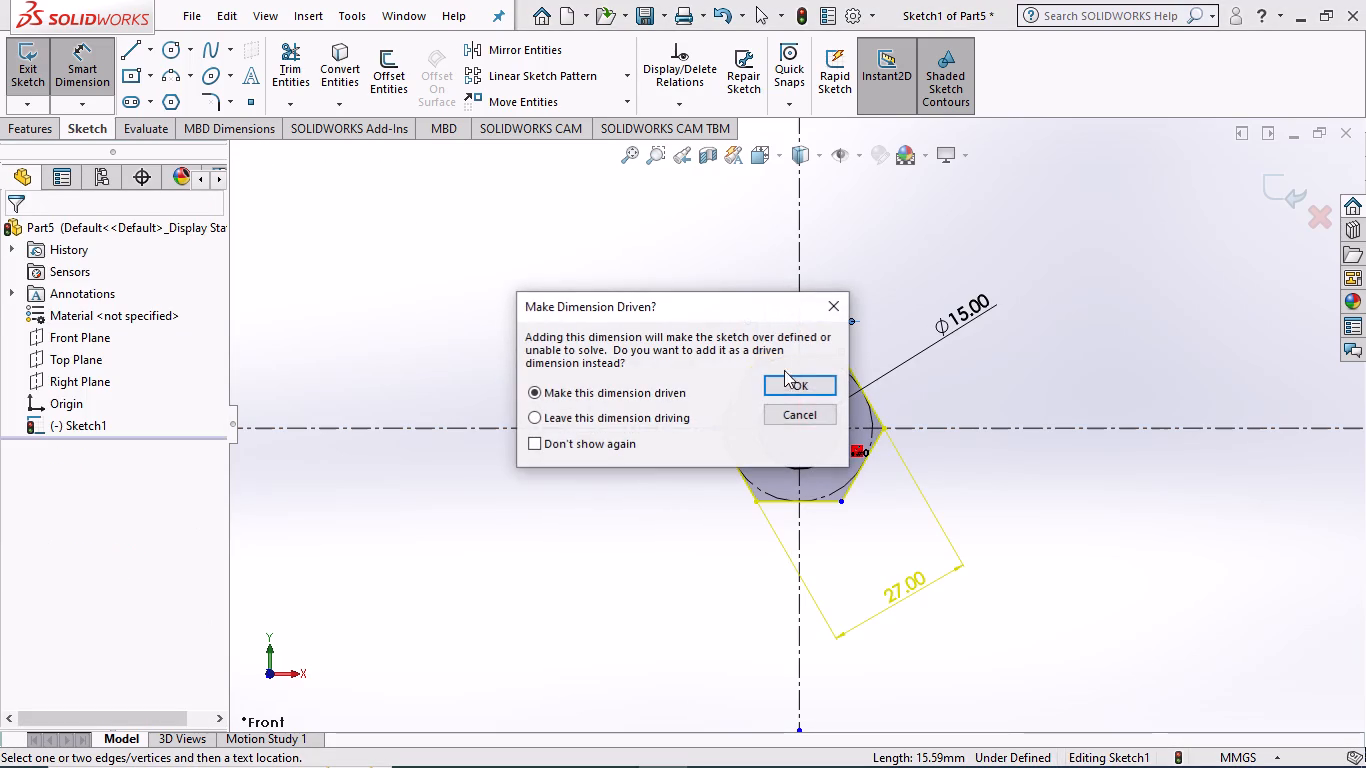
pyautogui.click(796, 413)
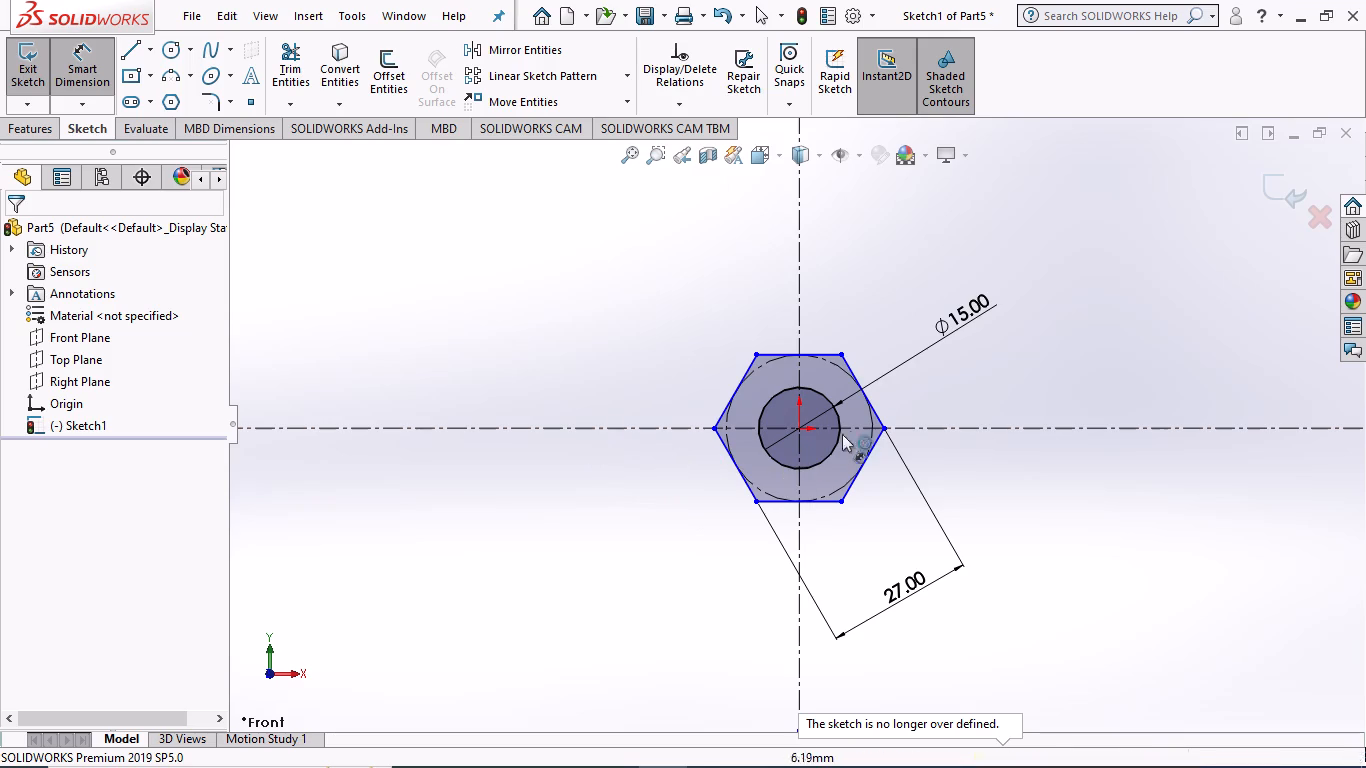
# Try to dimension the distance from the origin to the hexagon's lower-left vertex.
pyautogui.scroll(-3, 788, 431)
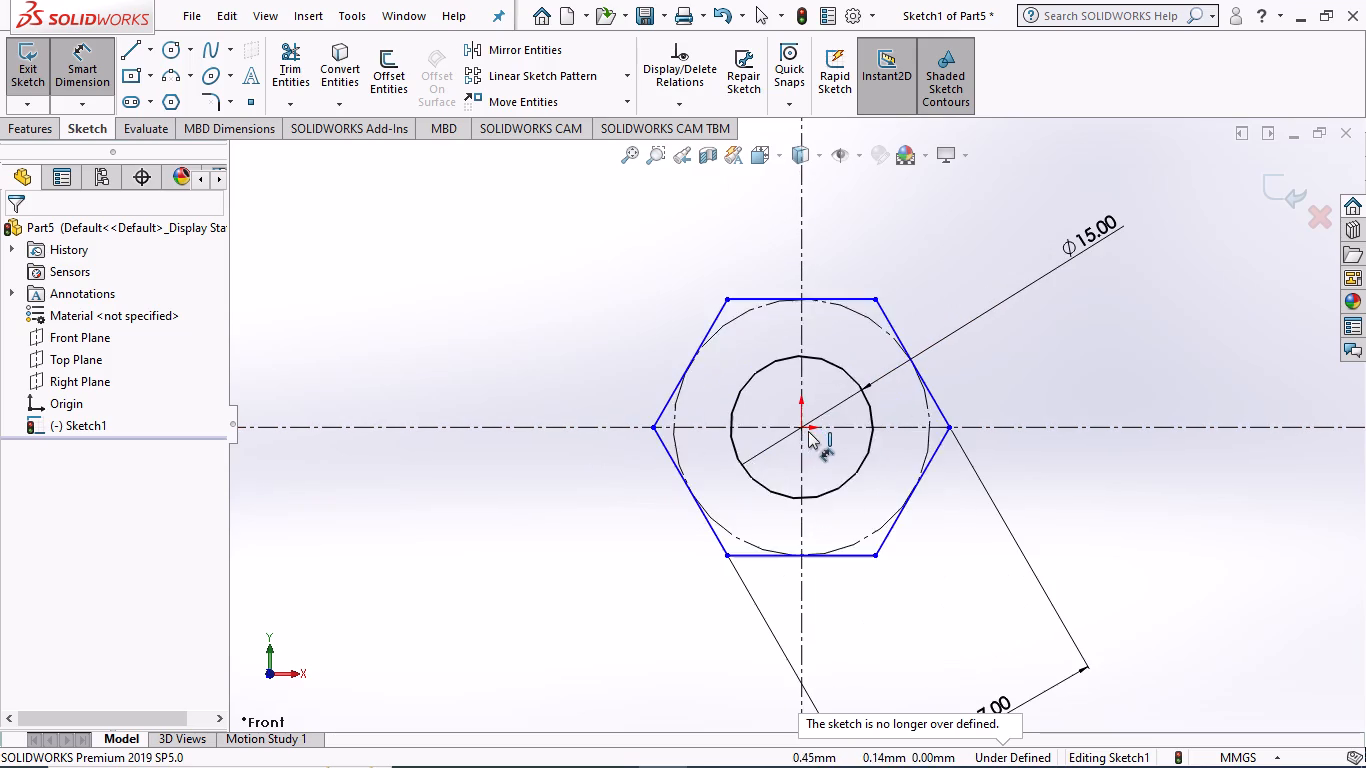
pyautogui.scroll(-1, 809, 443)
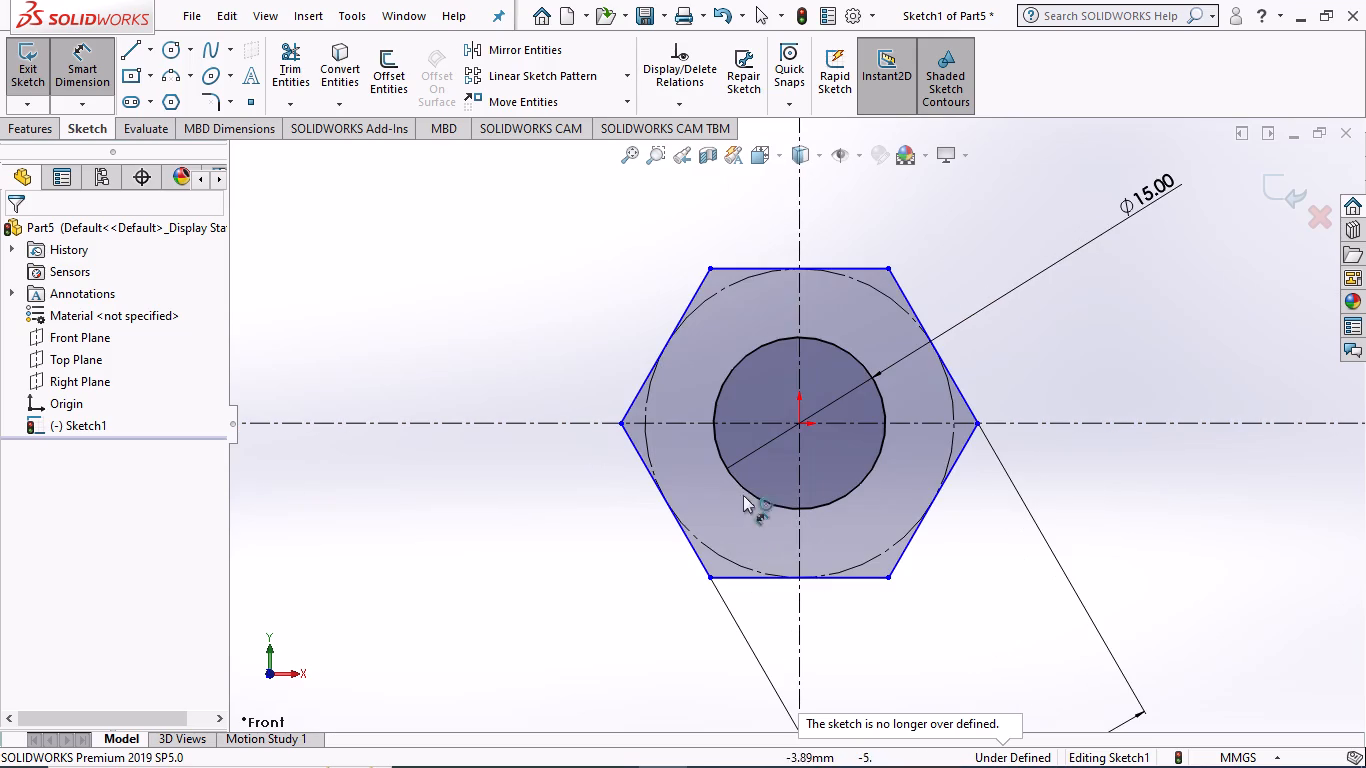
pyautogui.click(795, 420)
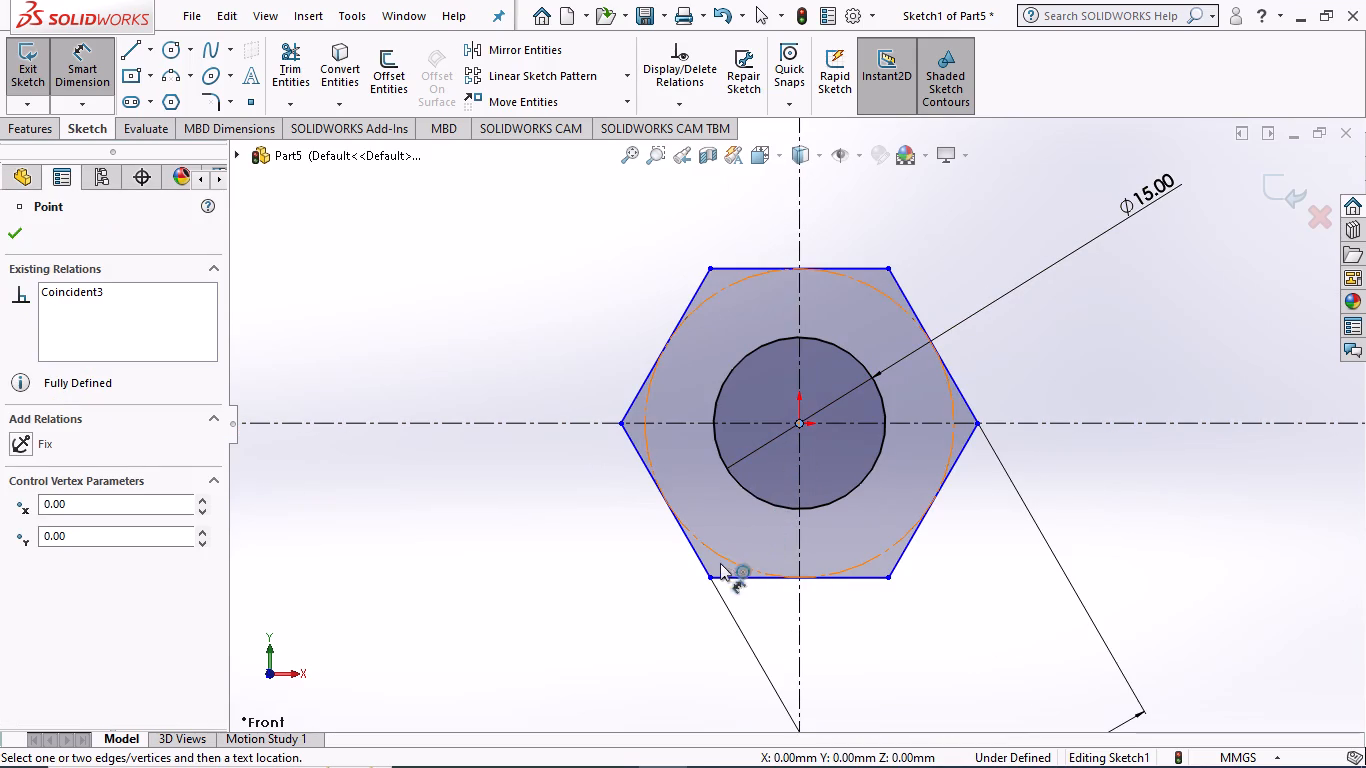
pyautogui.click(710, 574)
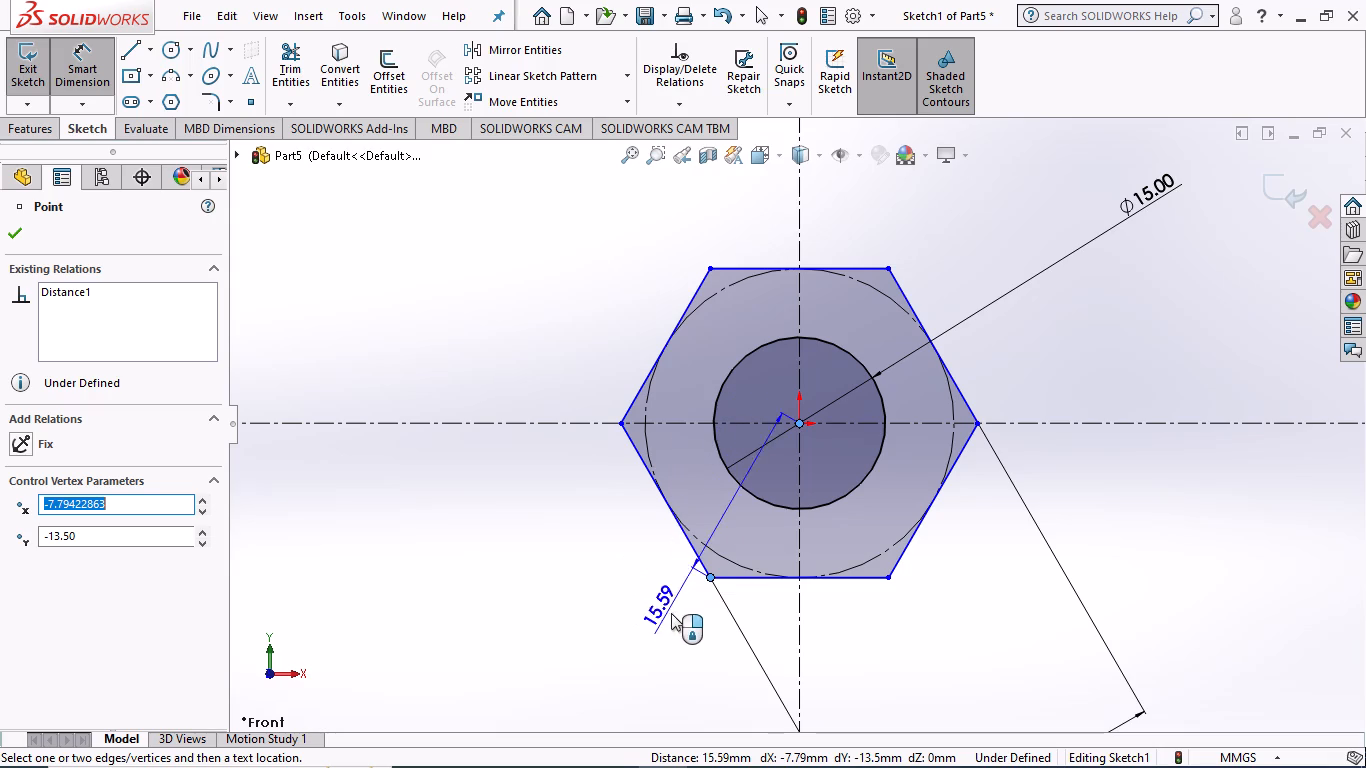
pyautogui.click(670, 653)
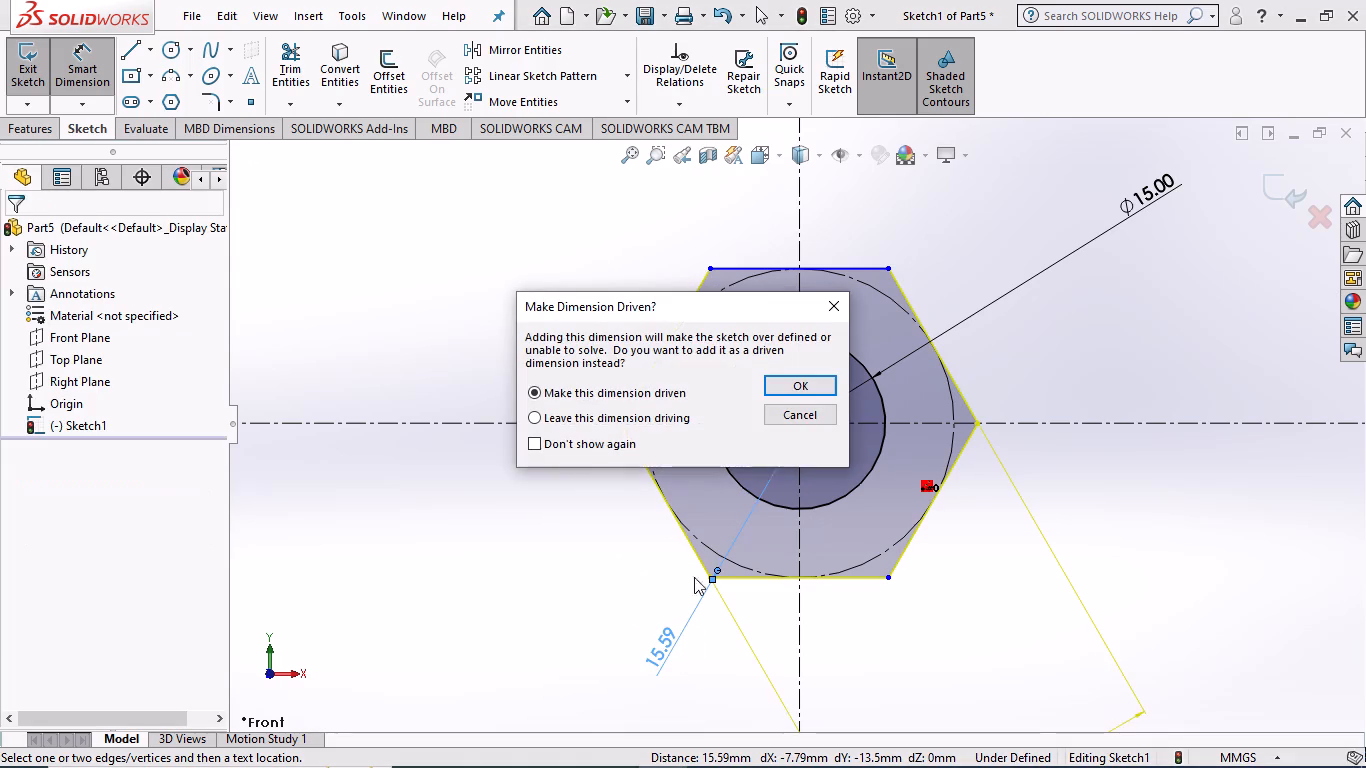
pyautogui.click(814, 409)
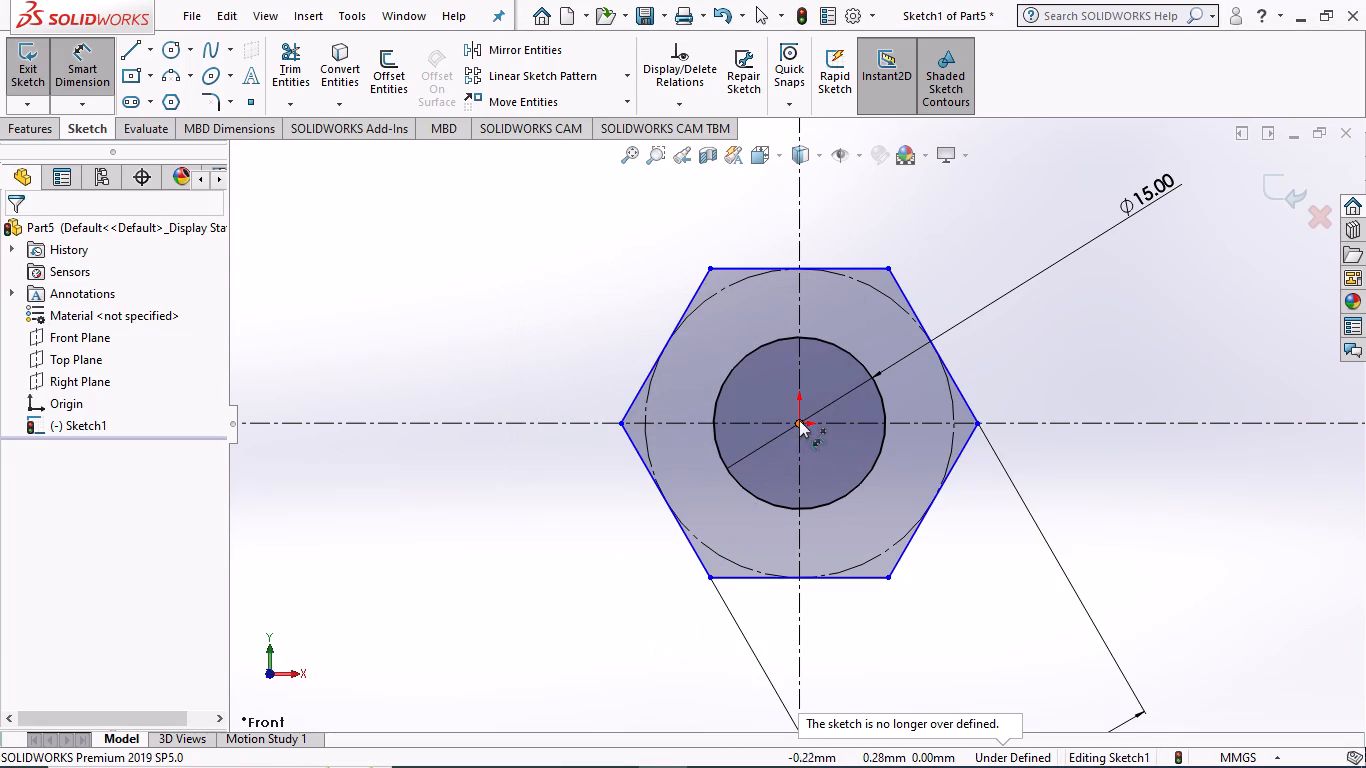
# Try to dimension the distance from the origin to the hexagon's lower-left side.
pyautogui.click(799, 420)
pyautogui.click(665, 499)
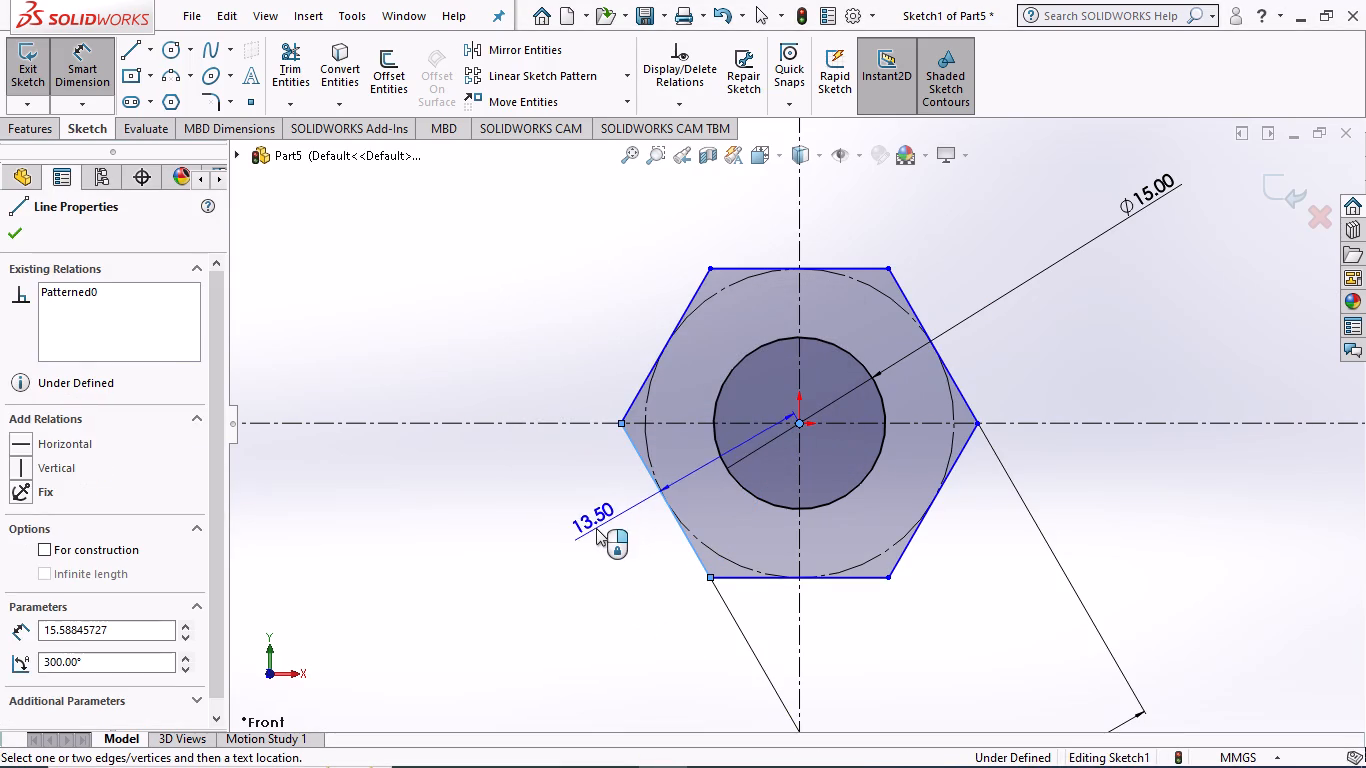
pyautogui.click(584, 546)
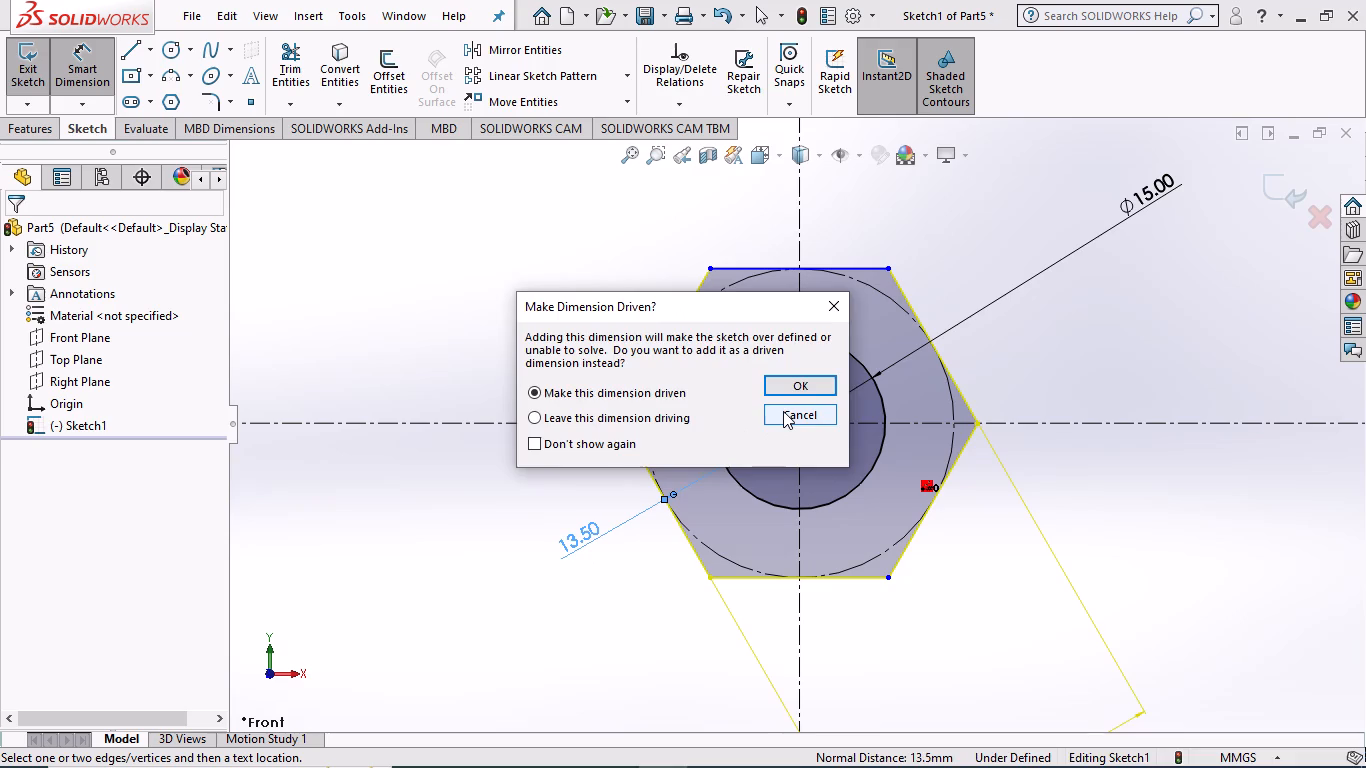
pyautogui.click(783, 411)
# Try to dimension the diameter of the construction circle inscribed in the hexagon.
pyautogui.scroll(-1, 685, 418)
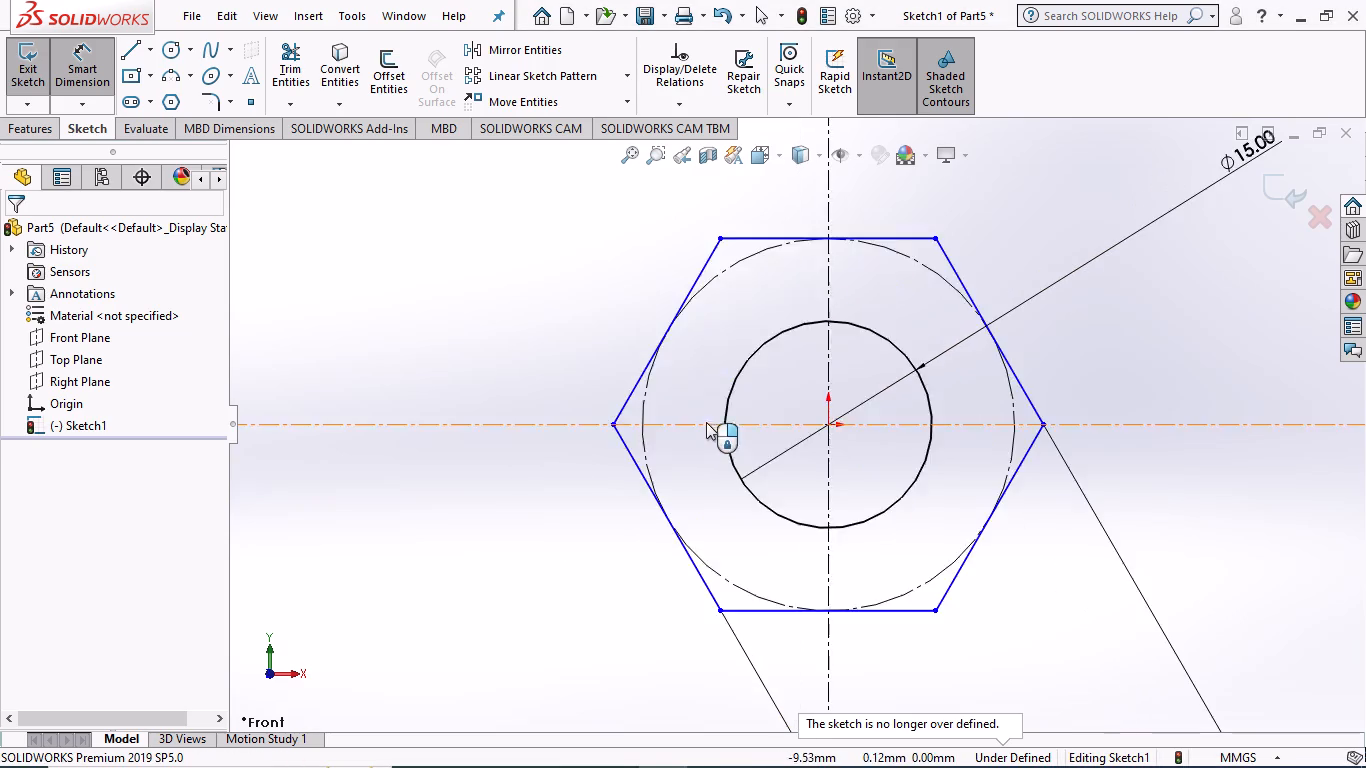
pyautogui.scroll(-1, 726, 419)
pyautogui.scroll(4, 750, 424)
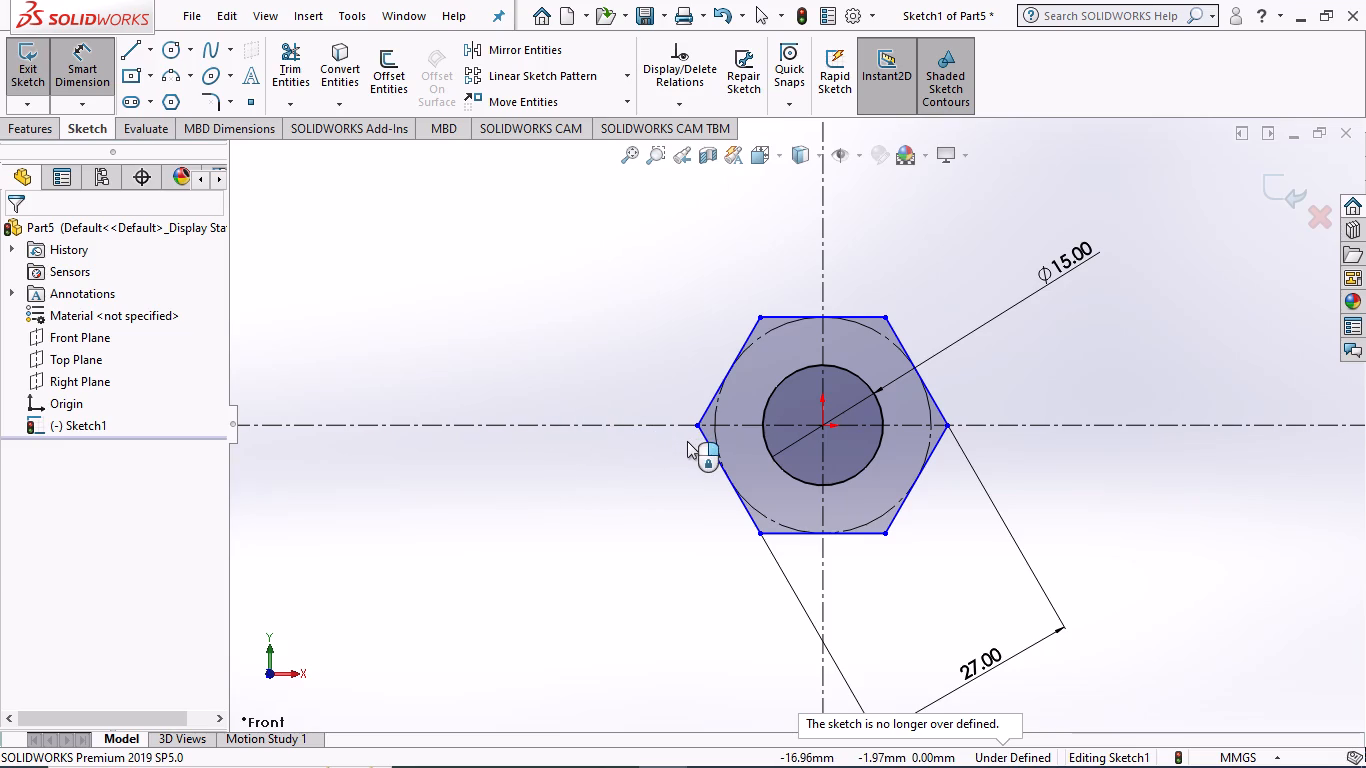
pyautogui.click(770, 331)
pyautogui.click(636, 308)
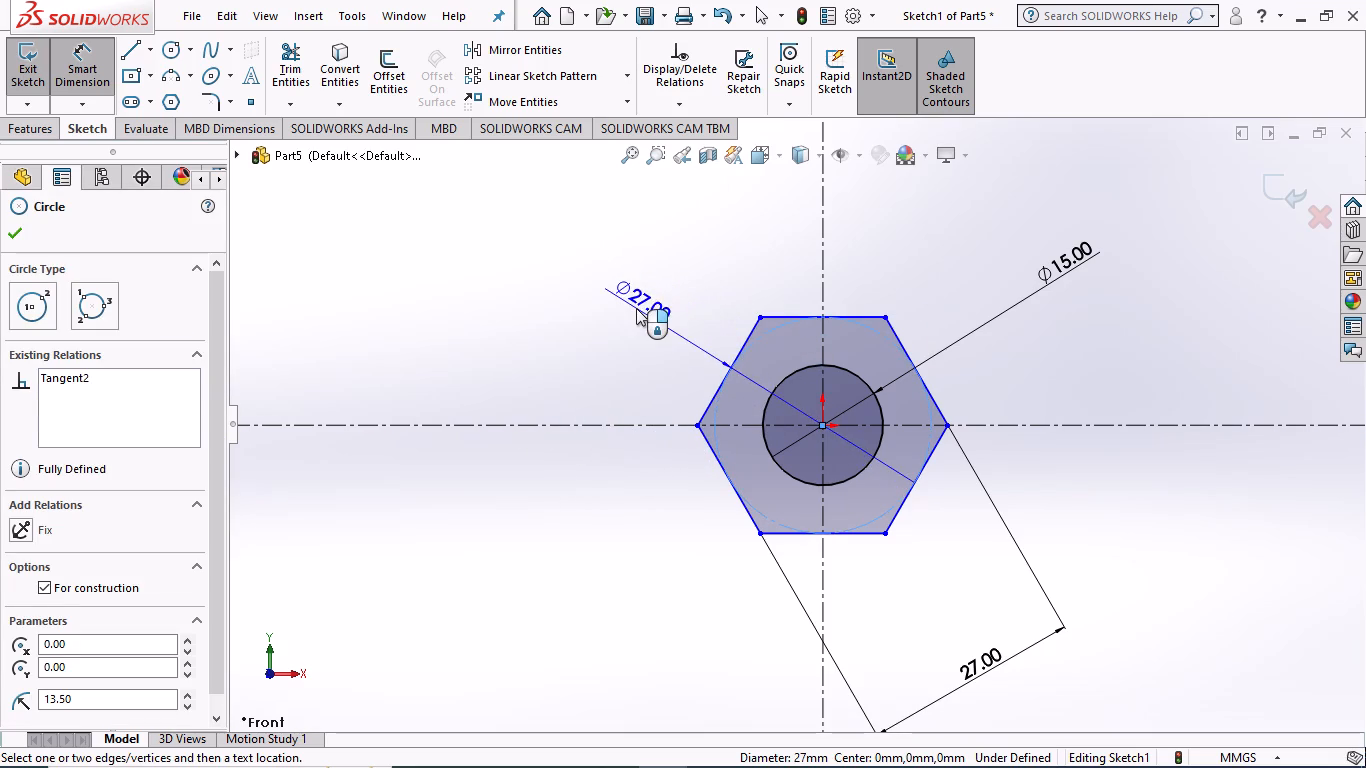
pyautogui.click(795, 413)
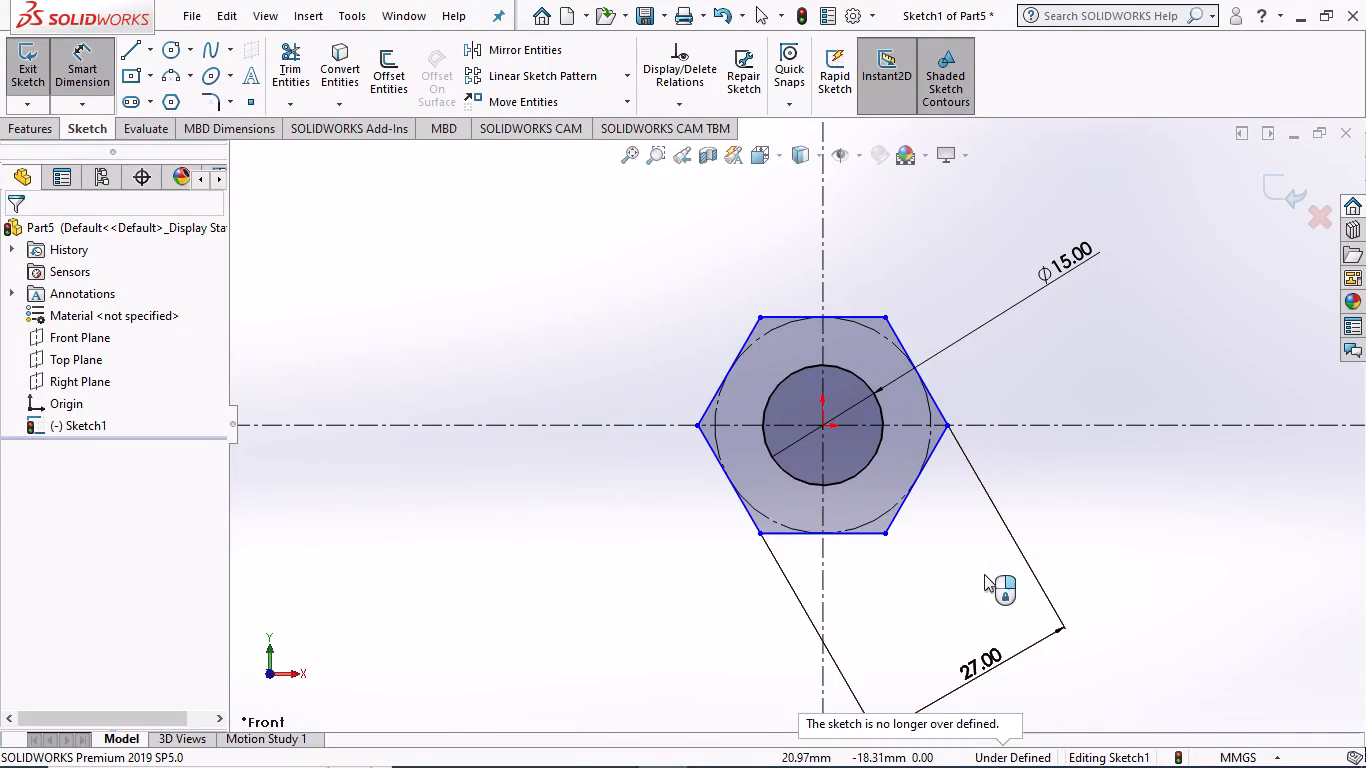
# Add a 13.5 mm vertical dimension to the hexagon's lower-right side.
pyautogui.click(920, 476)
pyautogui.click(952, 495)
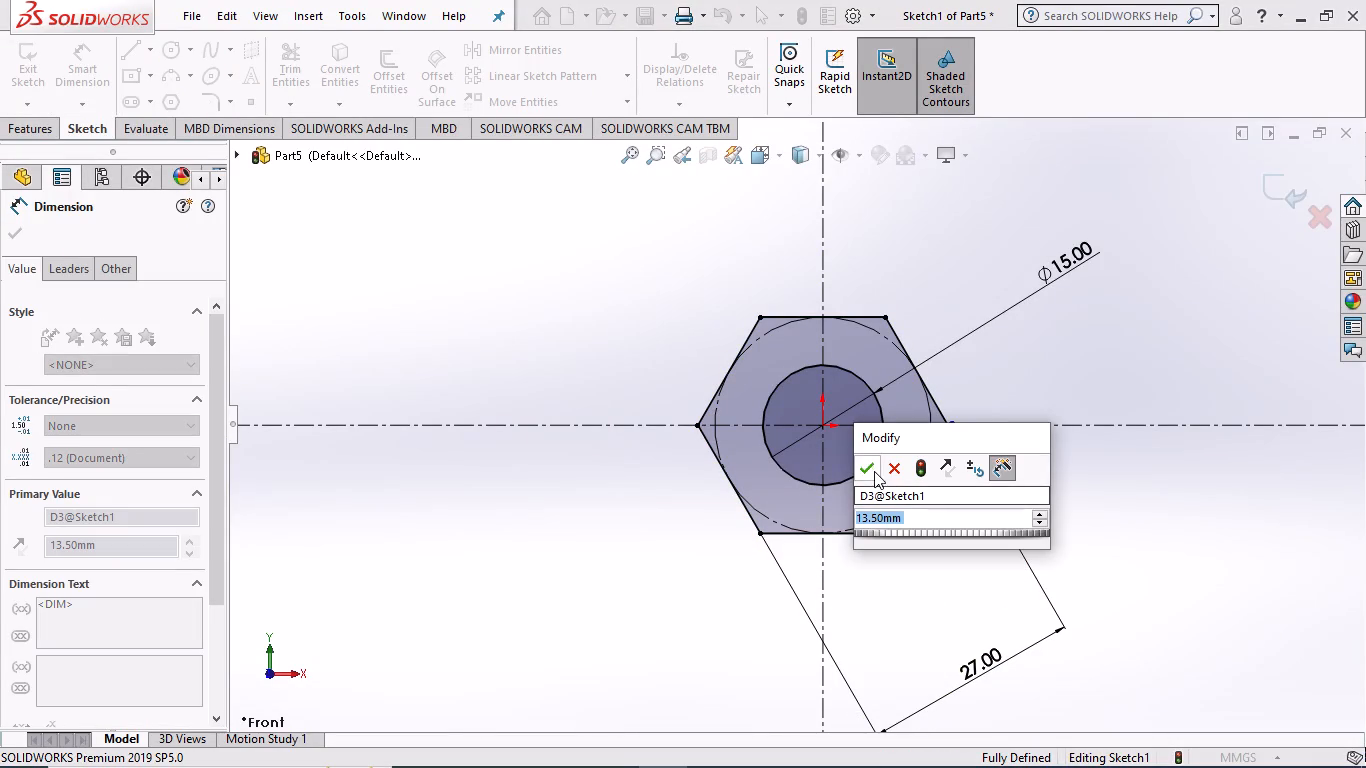
pyautogui.click(874, 468)
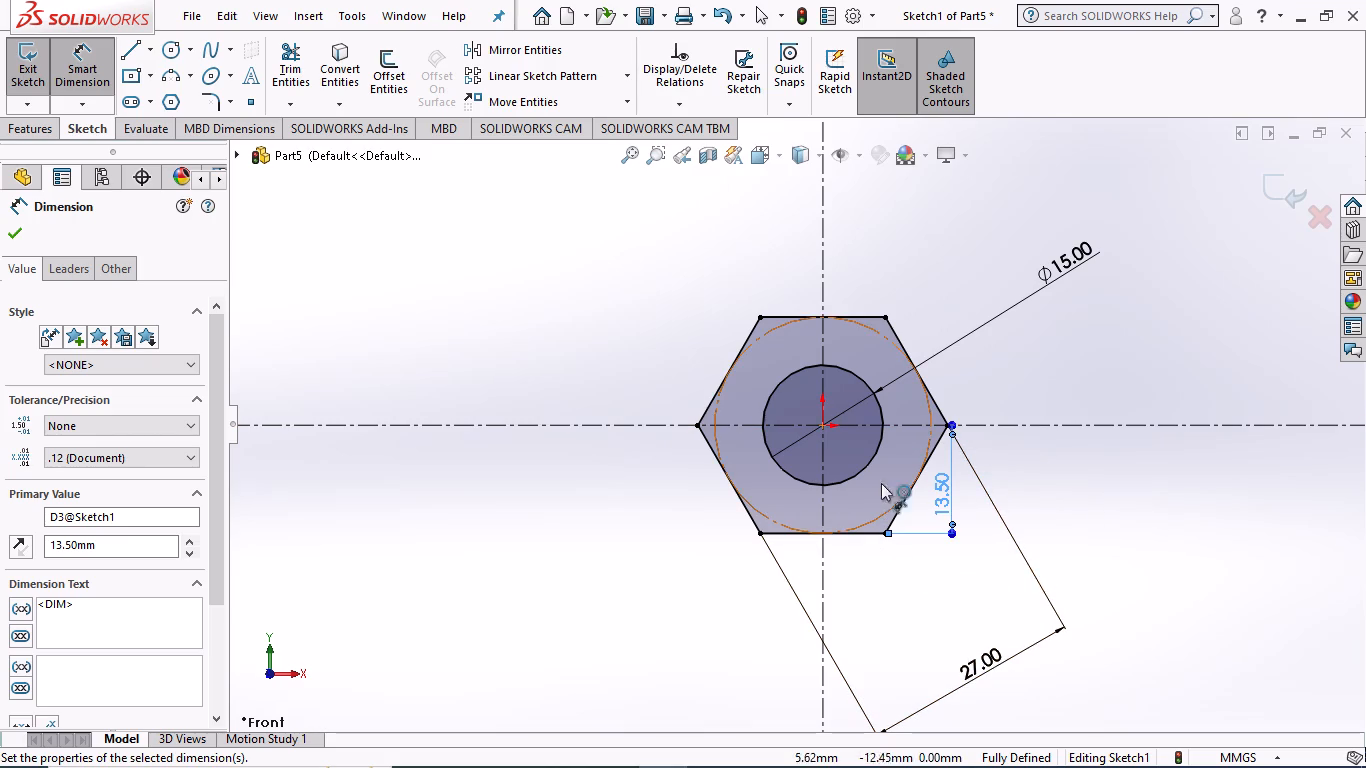
pyautogui.click(9, 229)
# Extrude the hexagon sketch with its central hole as a boss, Mid Plane, to a depth of 16 mm.
pyautogui.scroll(-1, 930, 473)
pyautogui.scroll(2, 858, 455)
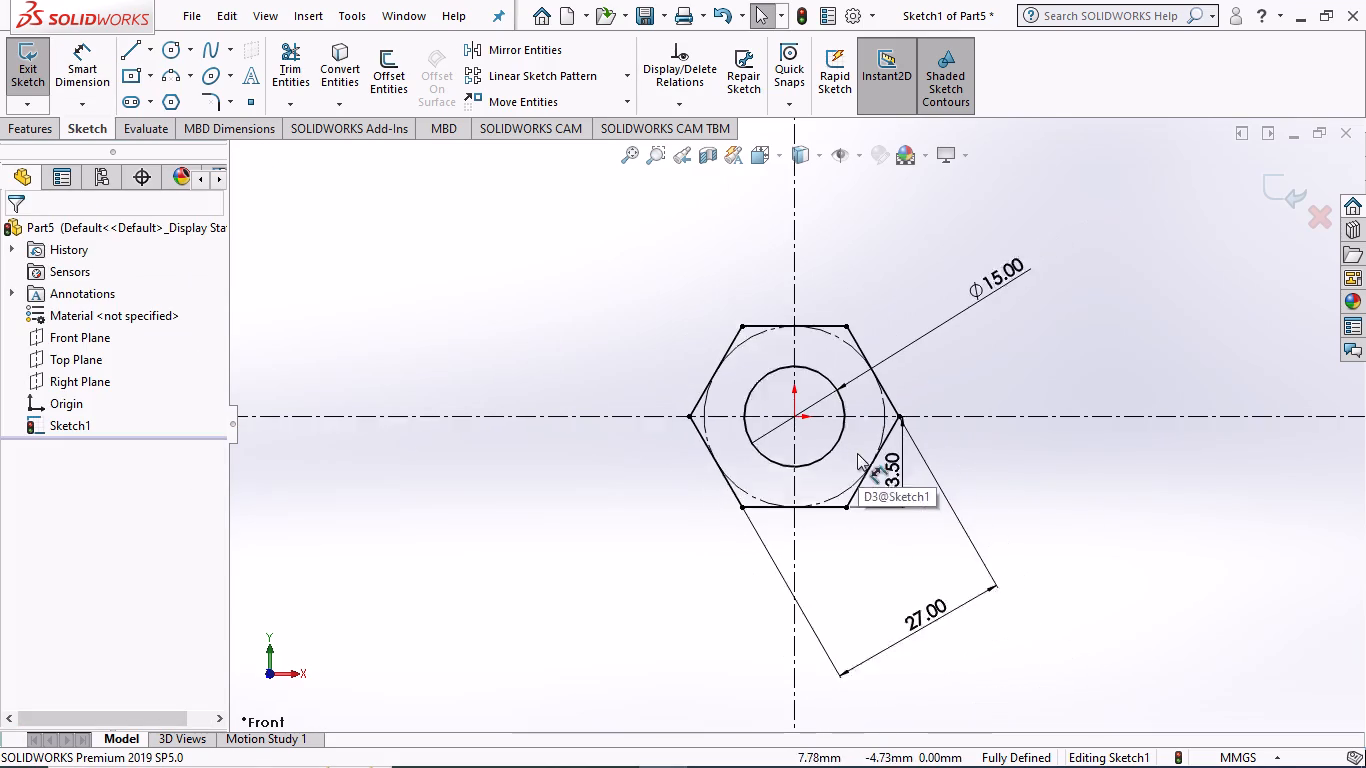
pyautogui.scroll(1, 857, 453)
pyautogui.scroll(1, 687, 420)
pyautogui.scroll(-1, 627, 390)
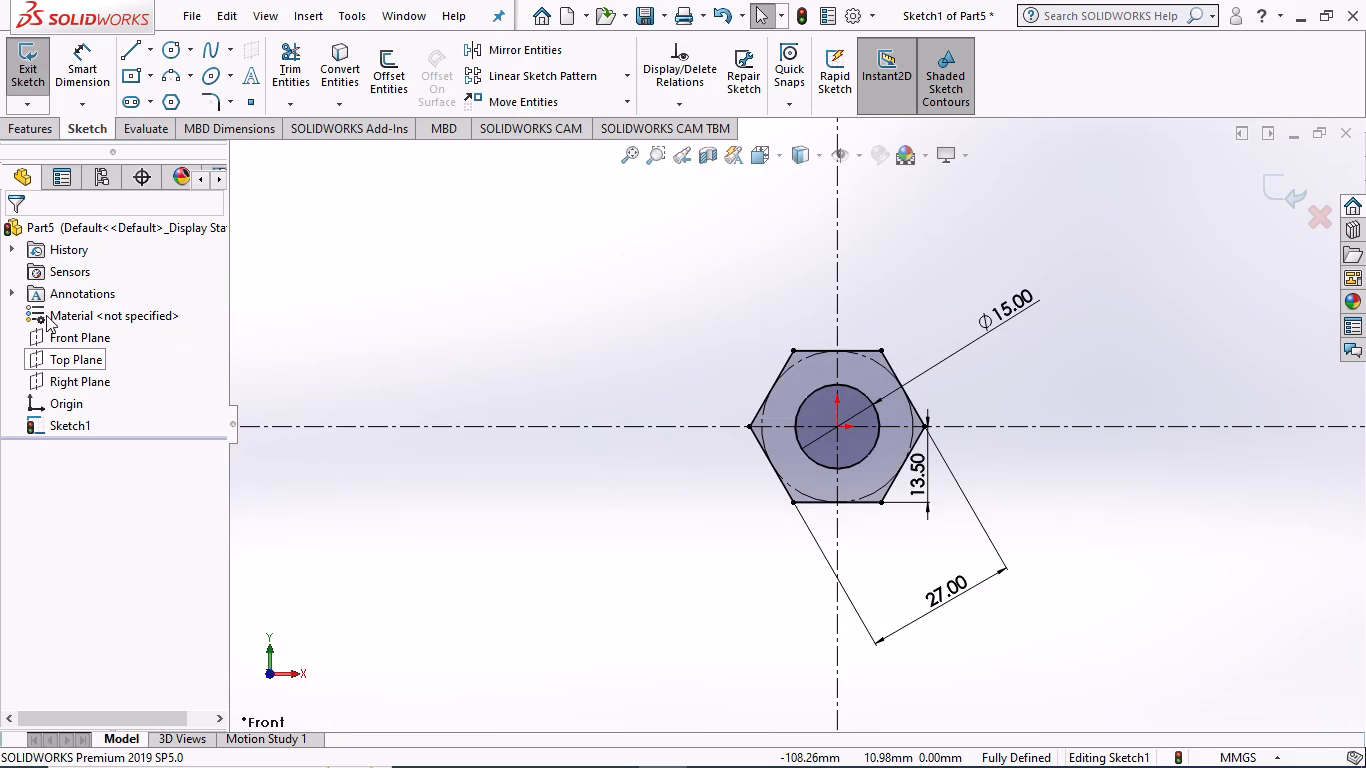
pyautogui.click(32, 125)
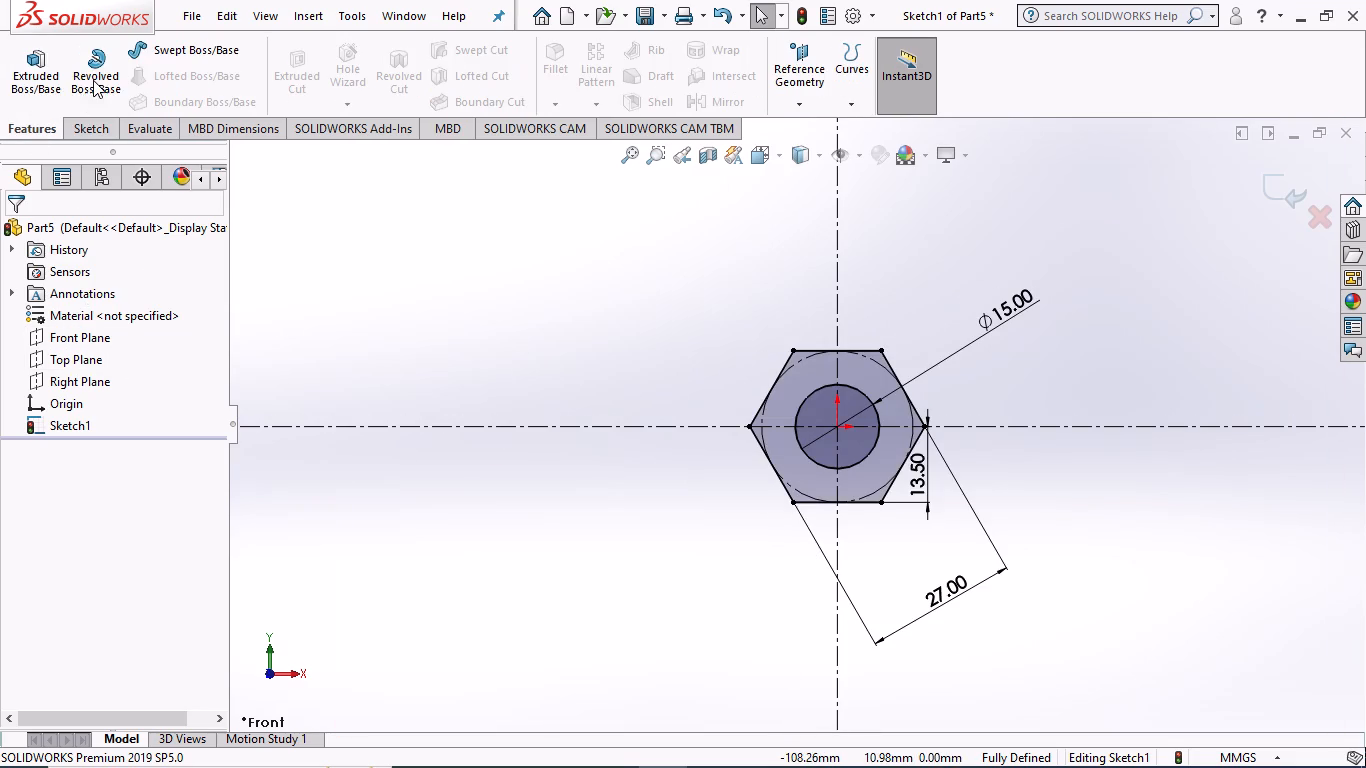
pyautogui.click(25, 69)
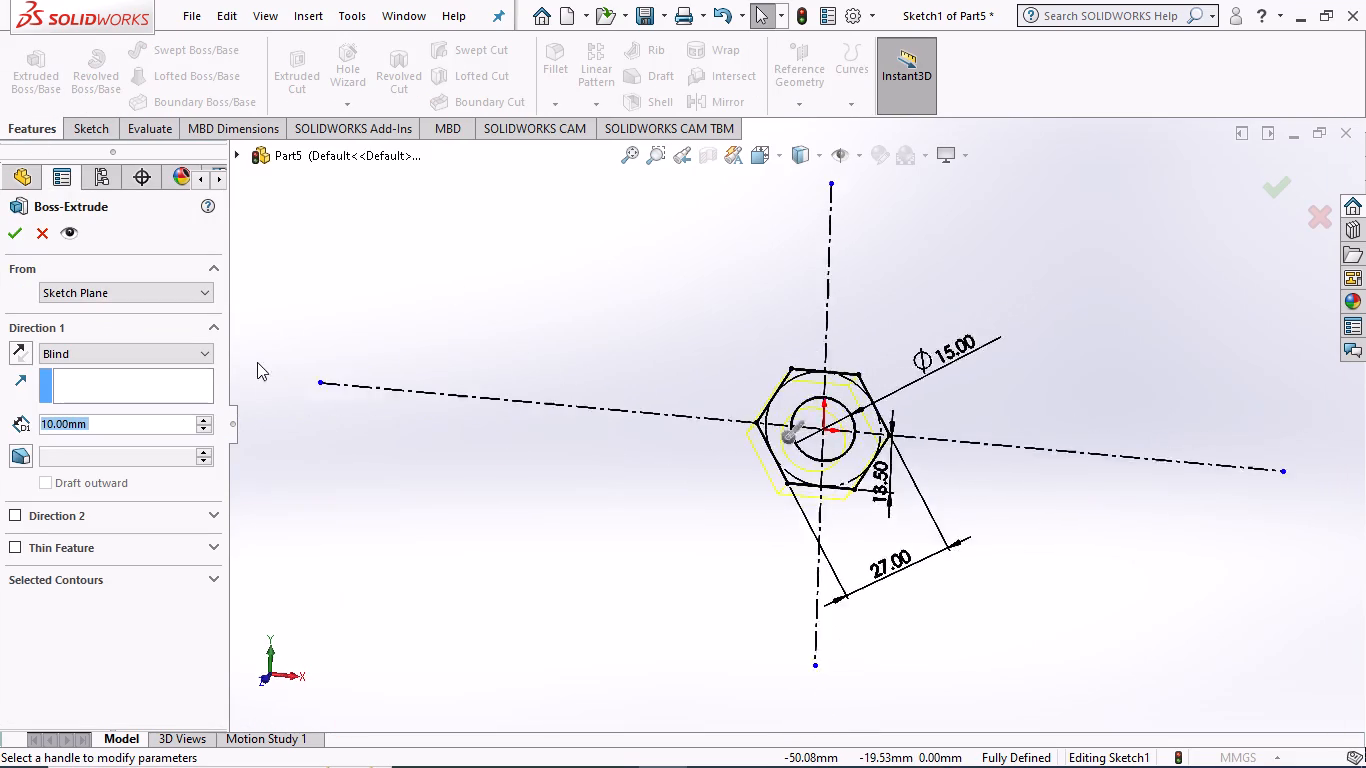
pyautogui.click(204, 345)
pyautogui.click(124, 435)
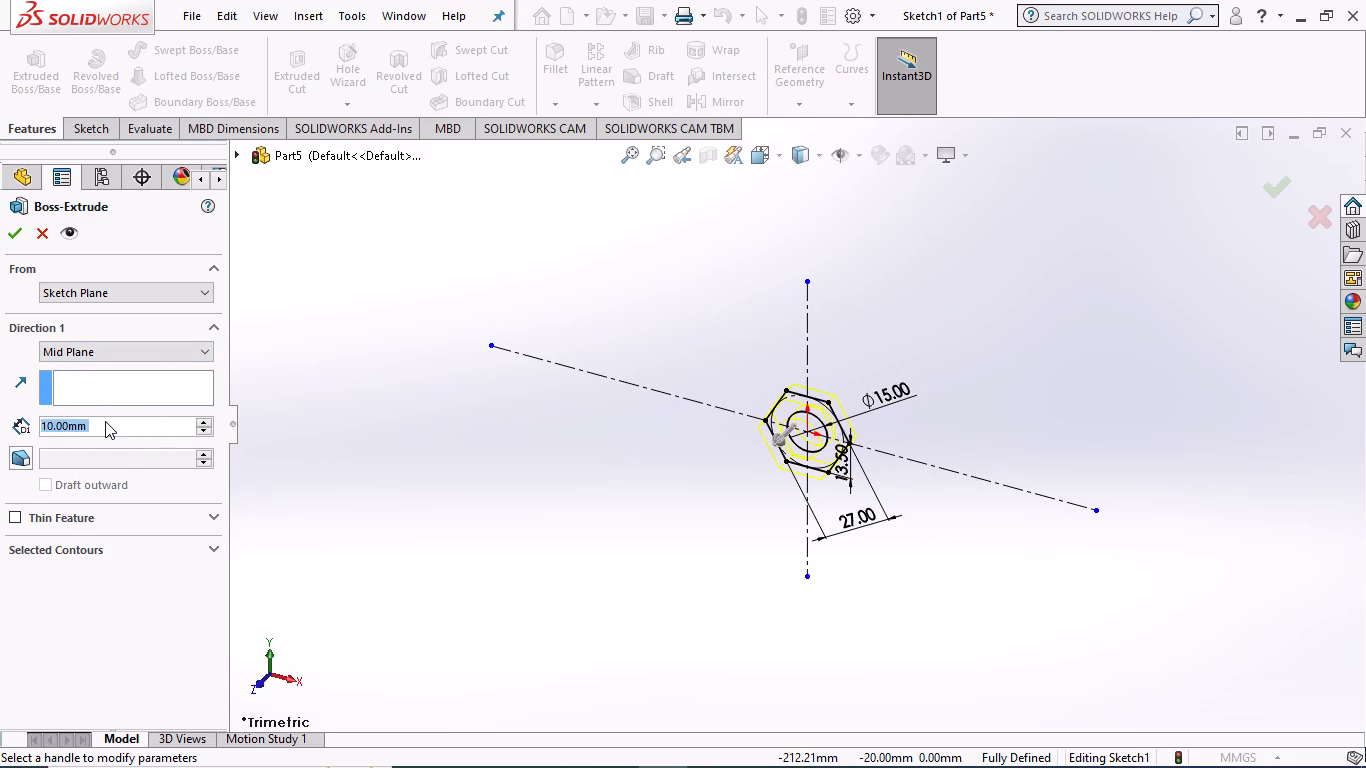
pyautogui.write('16')
pyautogui.press('Return')
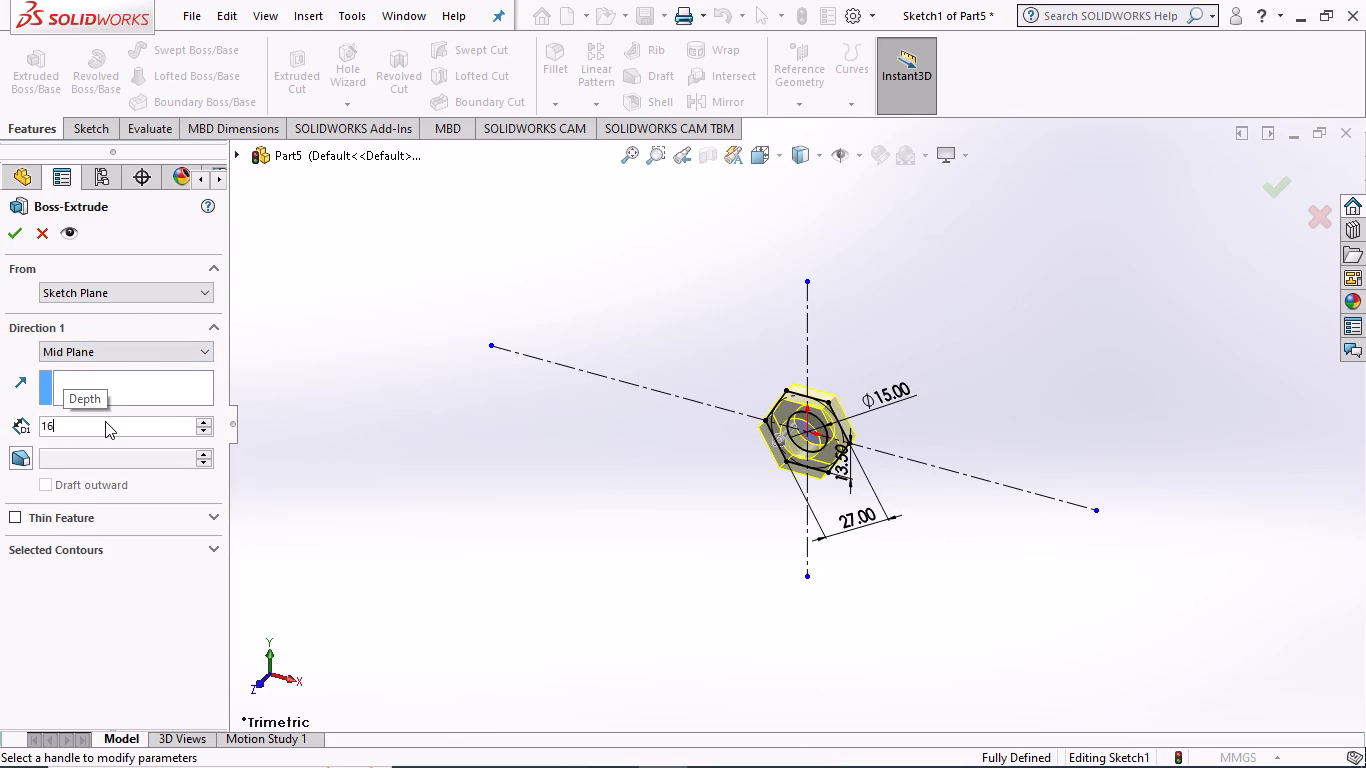
pyautogui.click(18, 233)
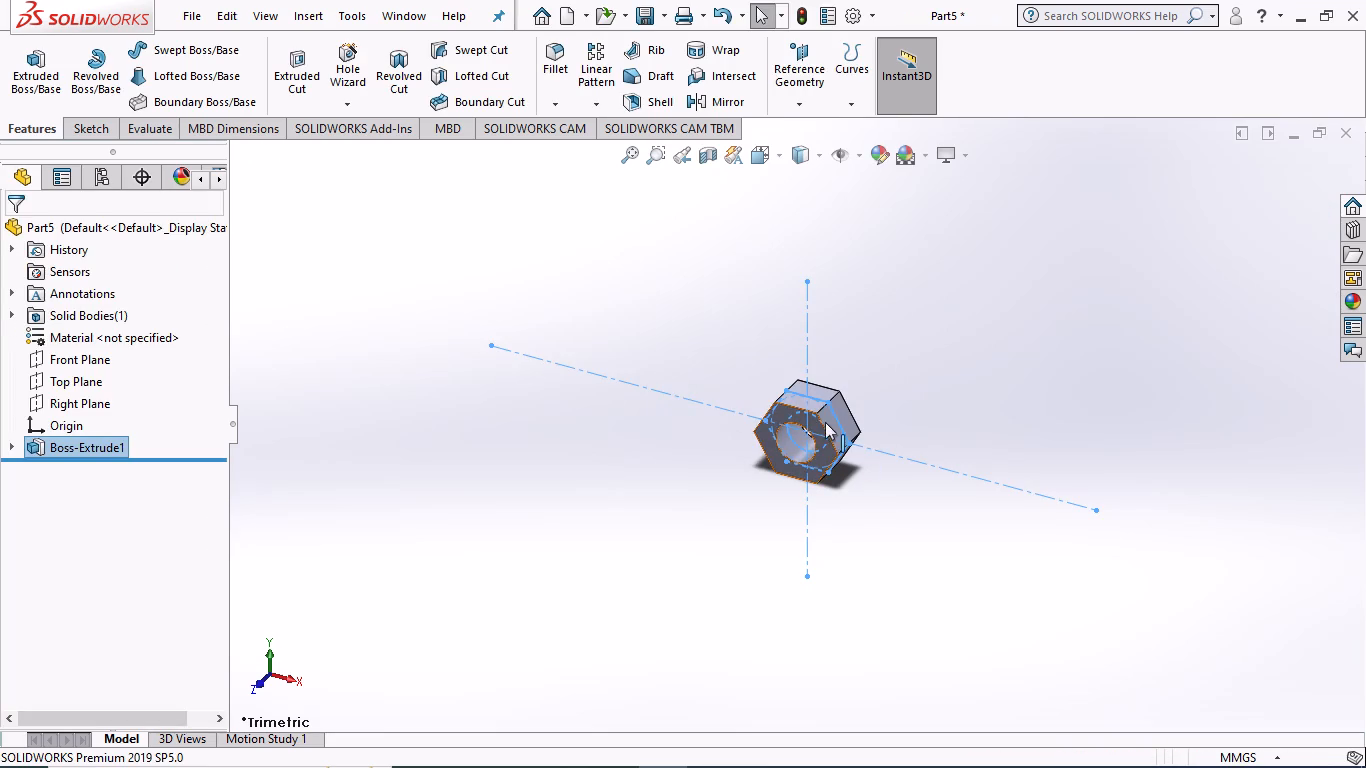
# Examine the extruded hexagonal nut from several sides.
pyautogui.scroll(-1, 832, 439)
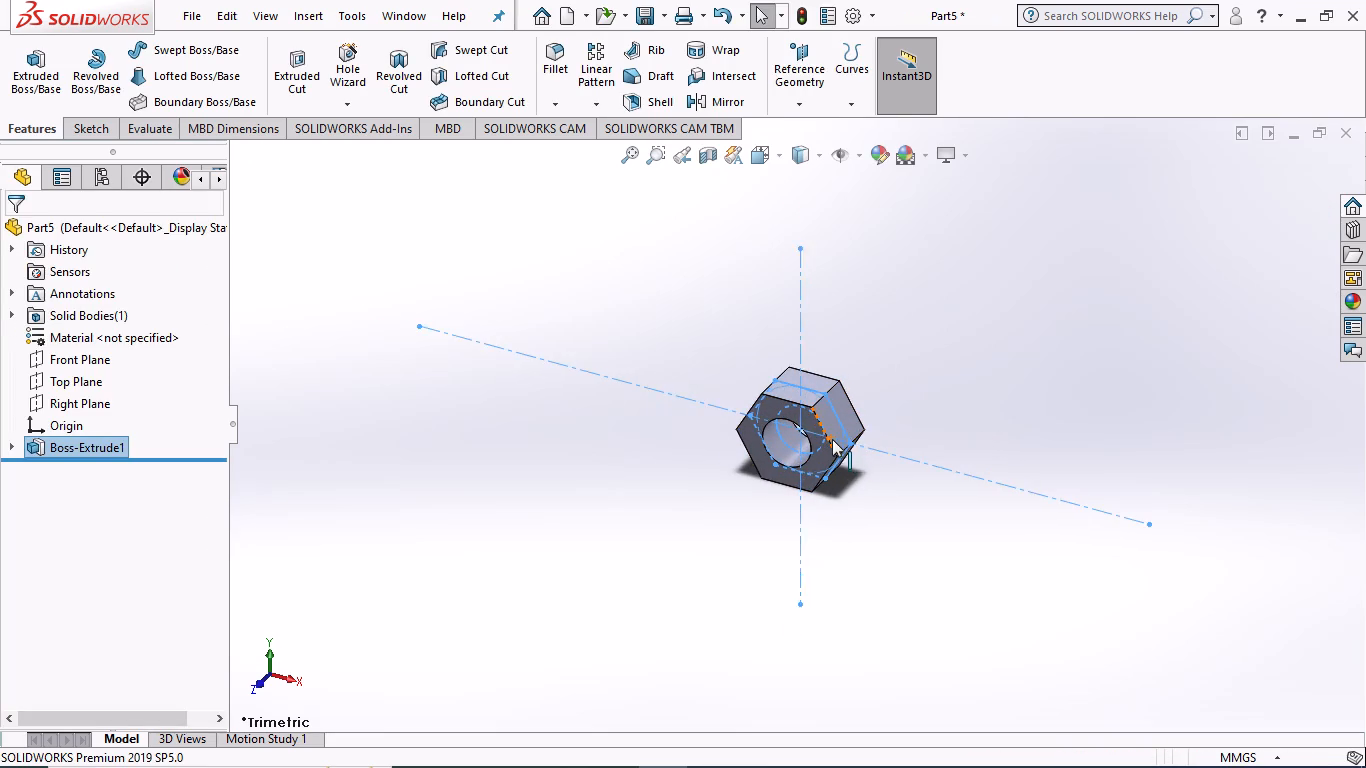
pyautogui.scroll(-1, 832, 439)
pyautogui.moveTo(932, 439); pyautogui.dragTo(966, 352, button='middle')
pyautogui.click(968, 353)
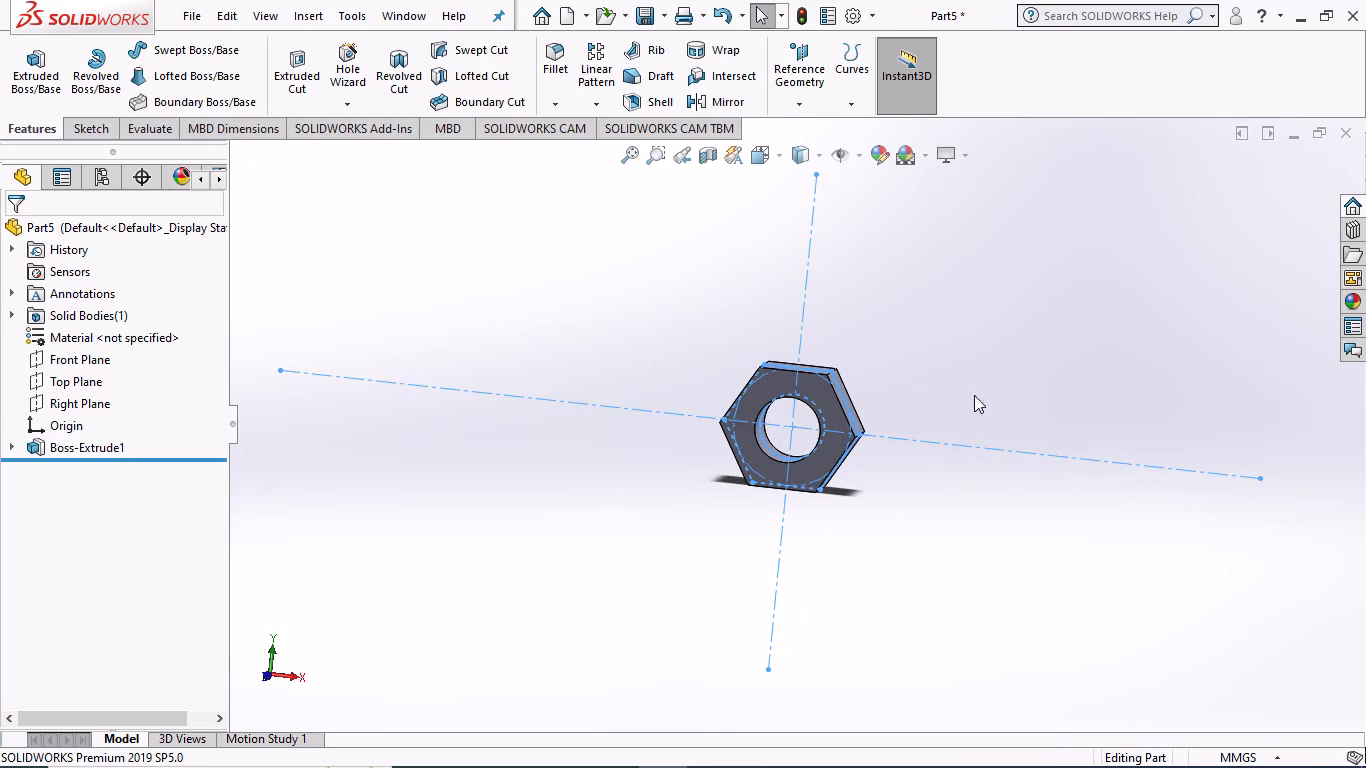
pyautogui.moveTo(851, 588); pyautogui.dragTo(751, 555, button='middle')
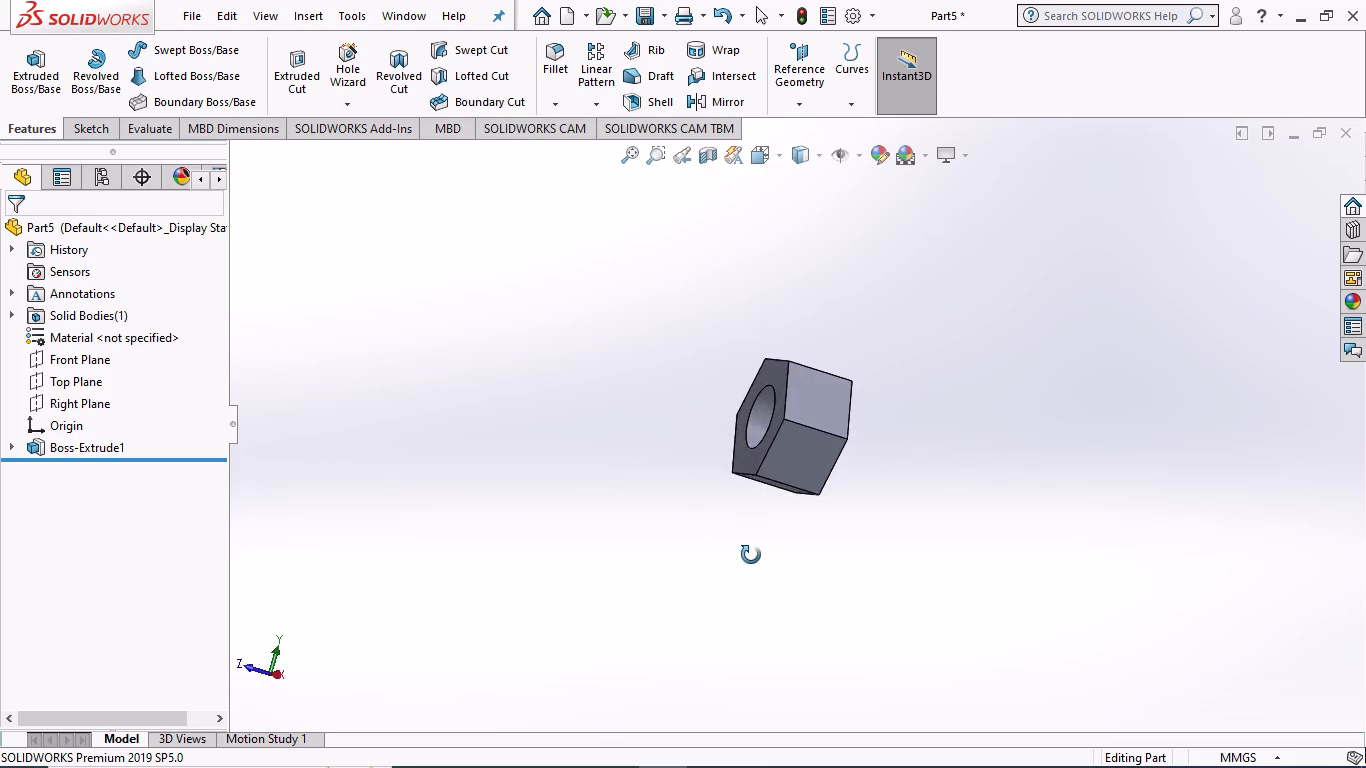
pyautogui.moveTo(751, 555); pyautogui.dragTo(637, 676, button='middle')
pyautogui.moveTo(930, 392); pyautogui.dragTo(916, 527, button='middle')
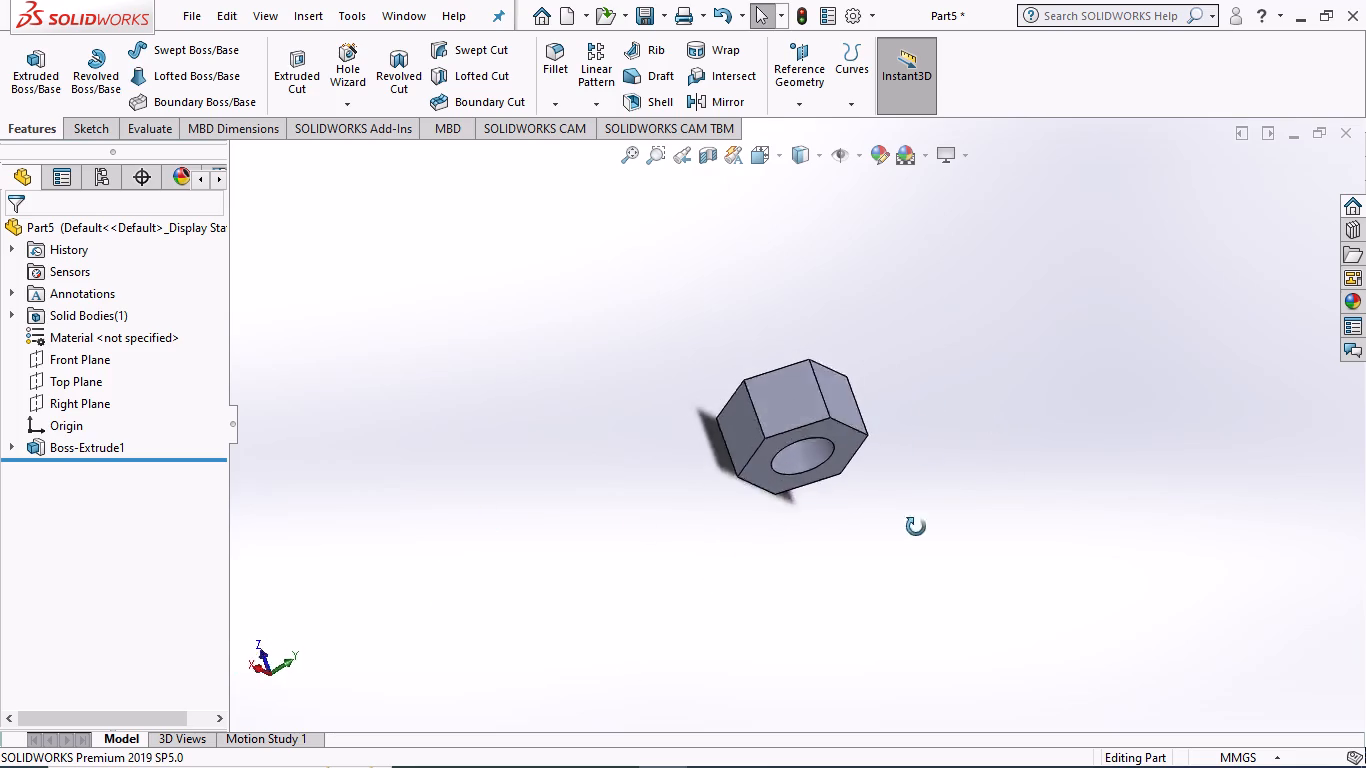
pyautogui.moveTo(916, 527); pyautogui.dragTo(862, 618, button='middle')
pyautogui.moveTo(962, 432); pyautogui.dragTo(1031, 524, button='middle')
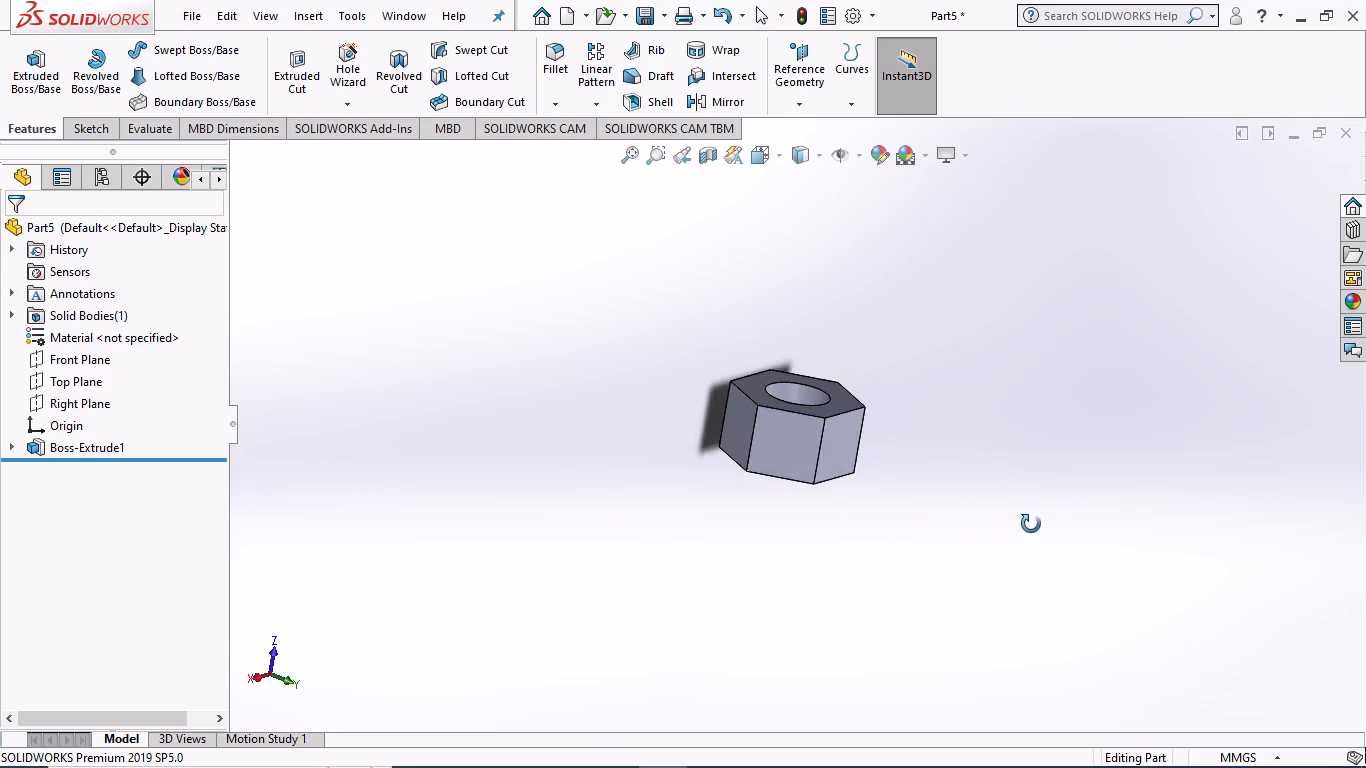
pyautogui.moveTo(1031, 524); pyautogui.dragTo(1011, 550, button='middle')
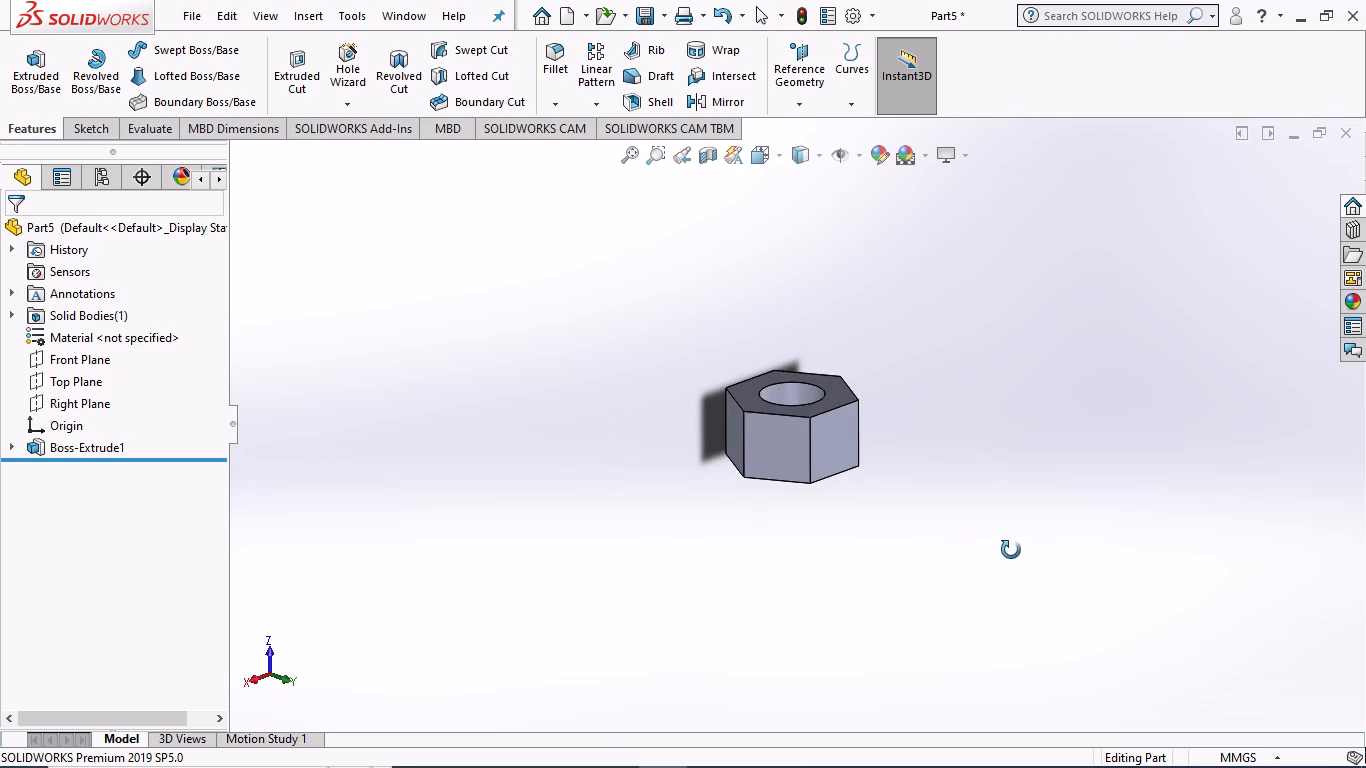
pyautogui.moveTo(1011, 550); pyautogui.dragTo(865, 573, button='middle')
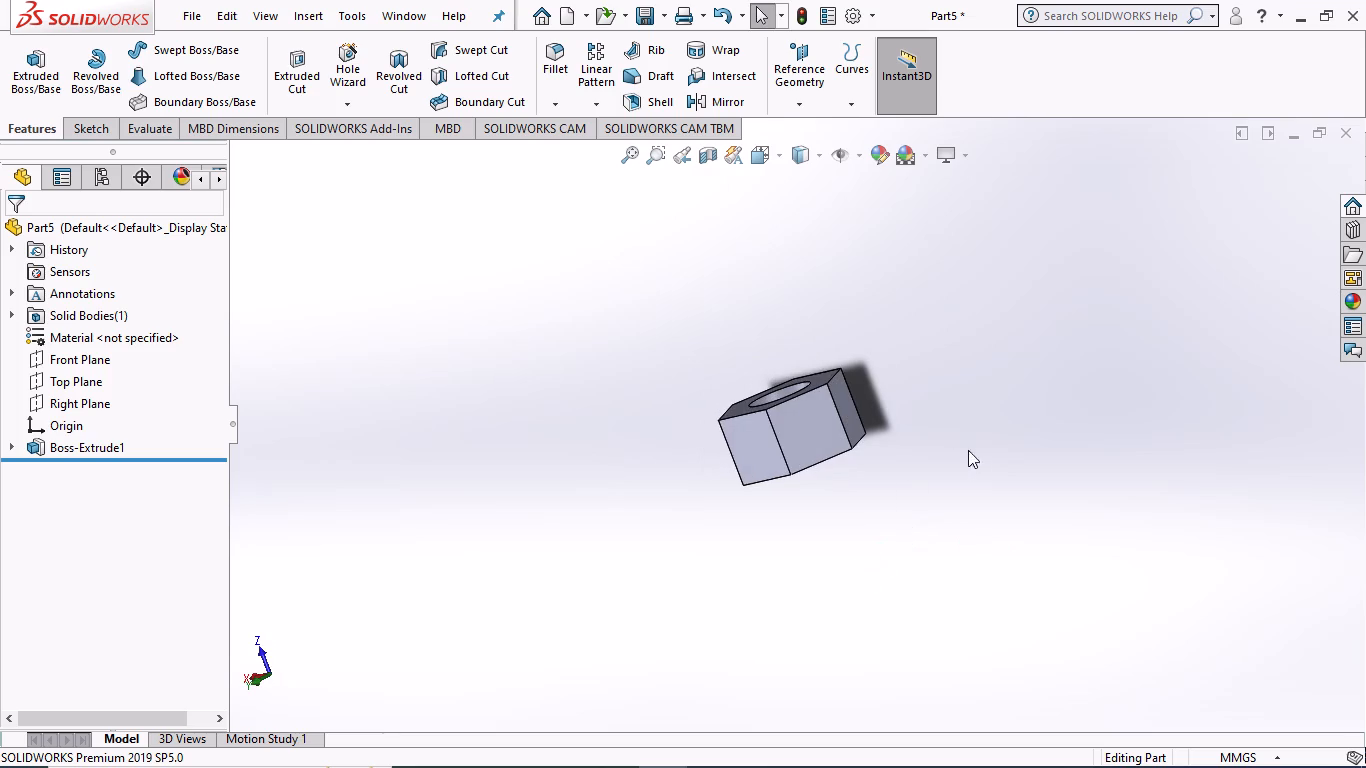
pyautogui.moveTo(968, 450); pyautogui.dragTo(973, 594, button='middle')
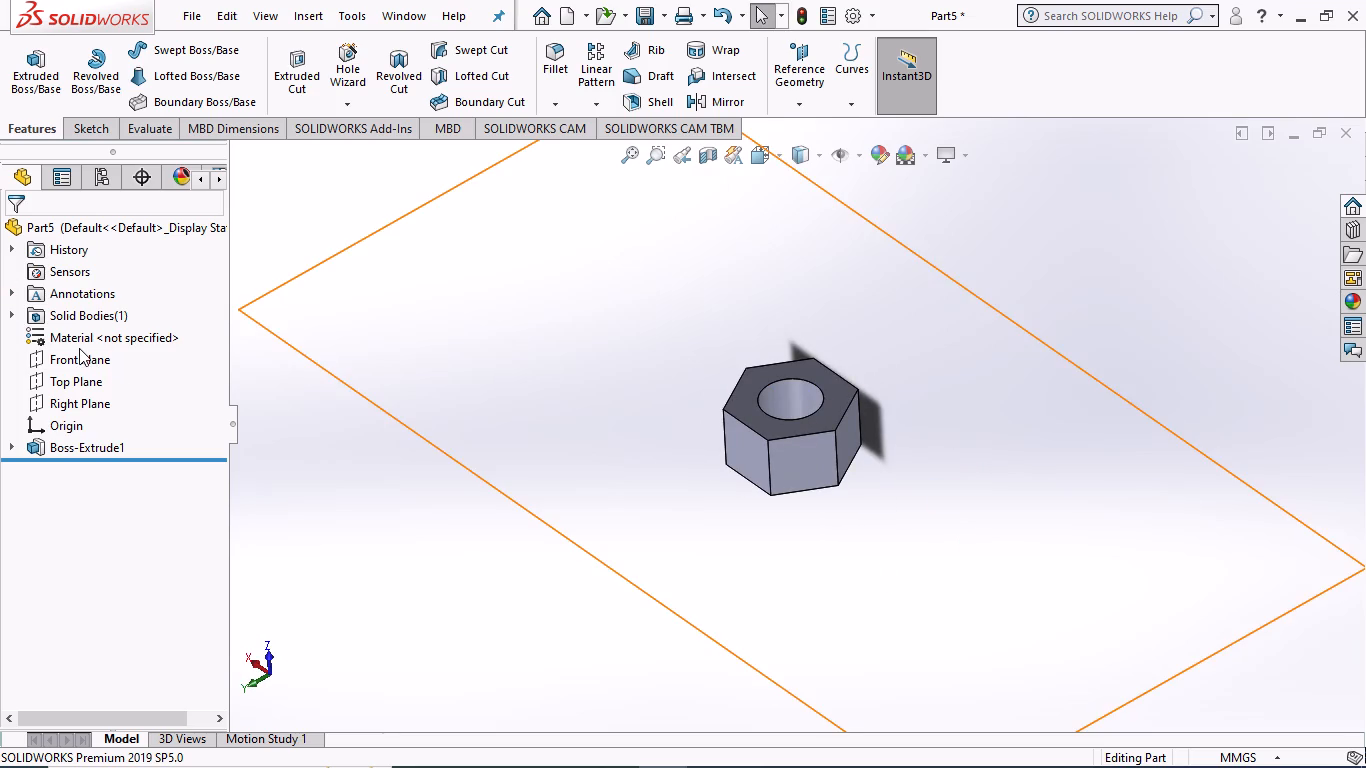
# Start a new sketch on the Top Plane of the nut part.
pyautogui.scroll(1, 504, 410)
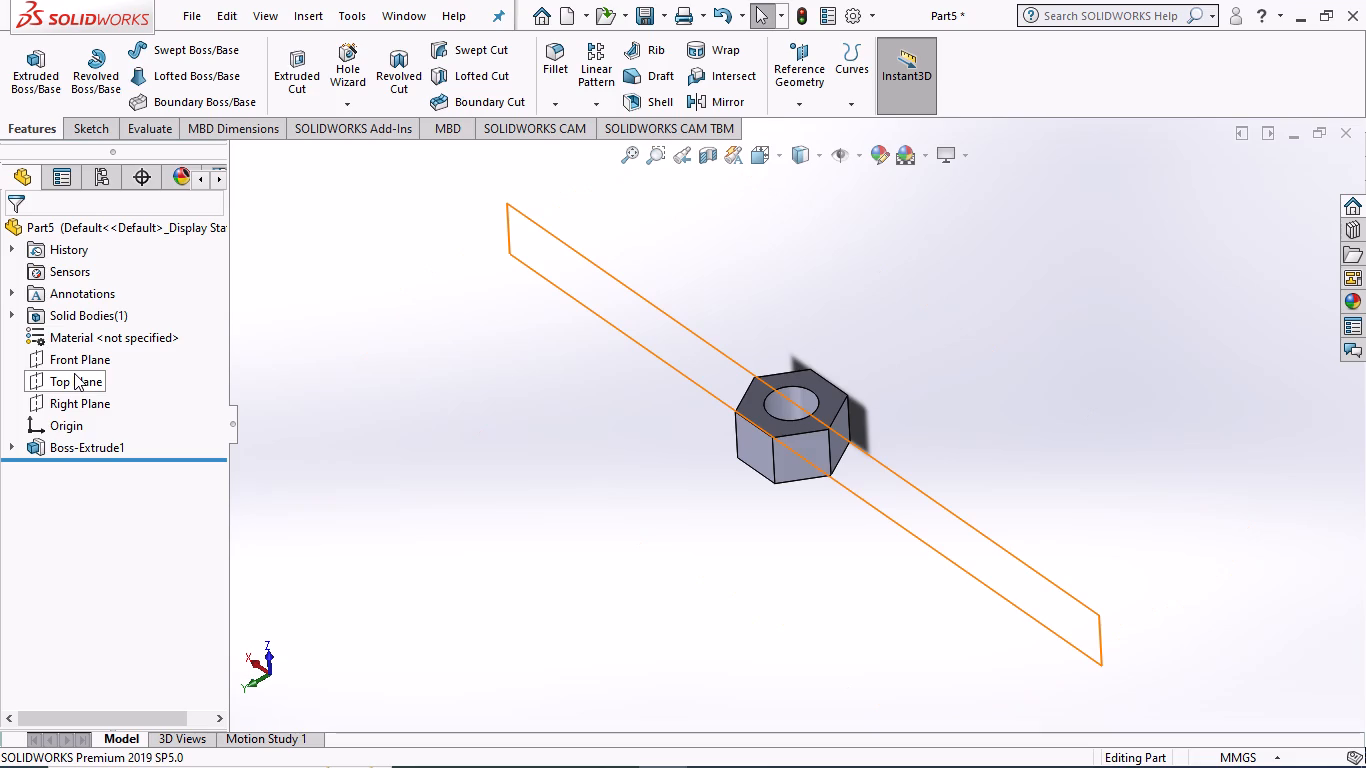
pyautogui.click(74, 373)
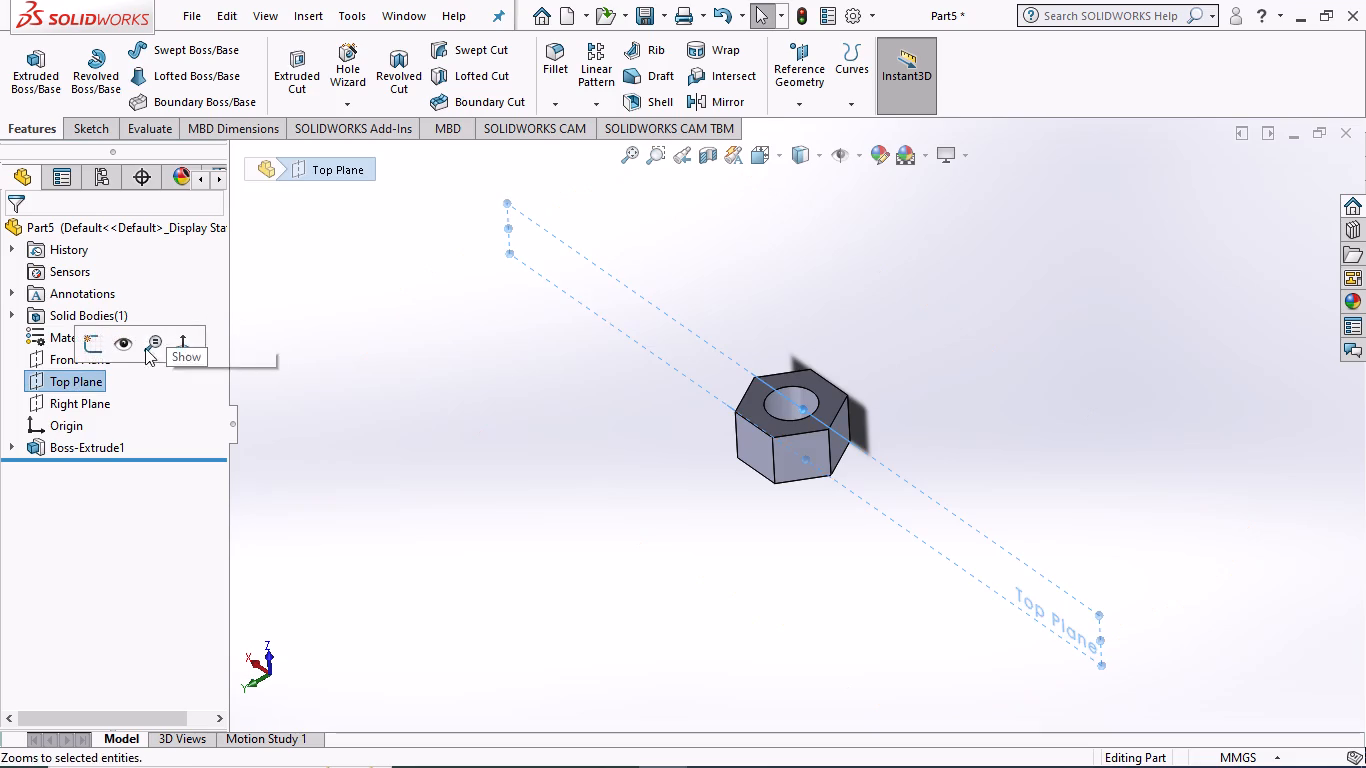
pyautogui.click(96, 342)
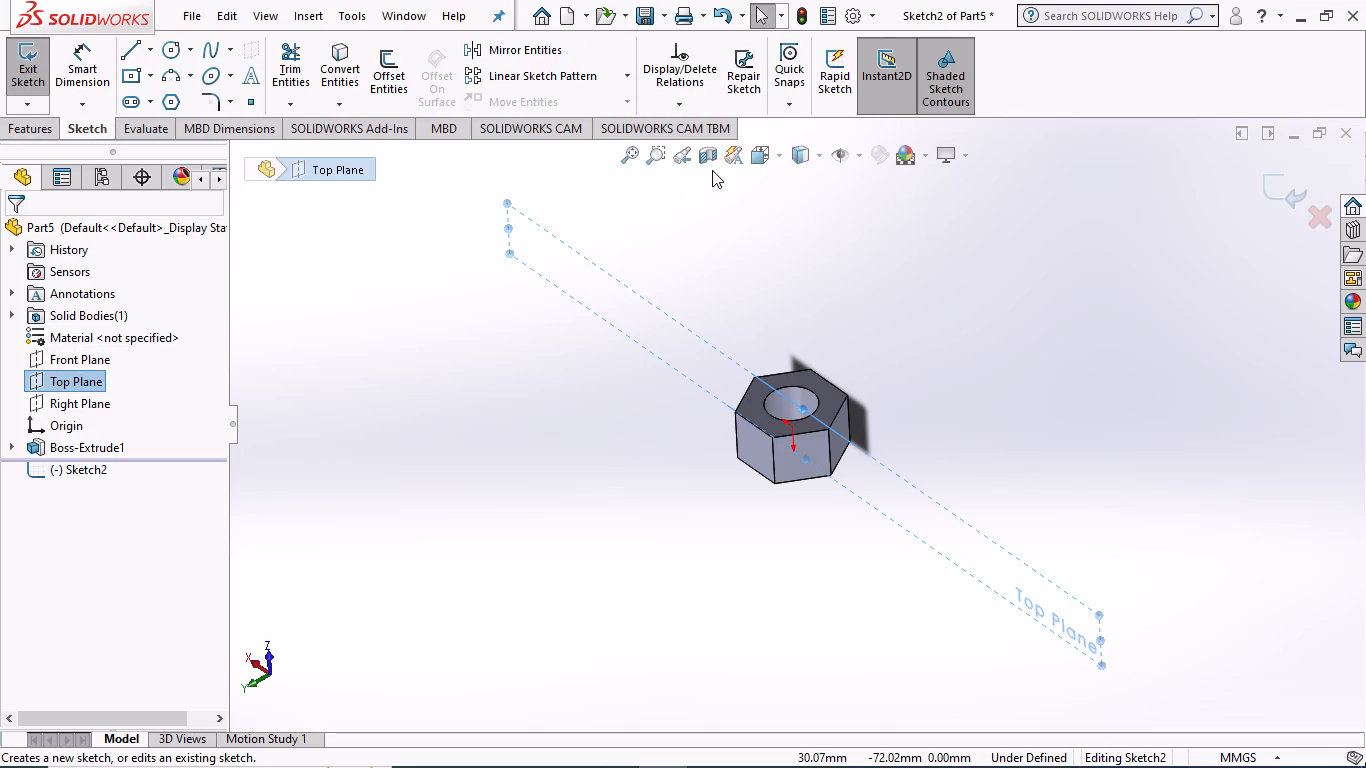
pyautogui.click(768, 154)
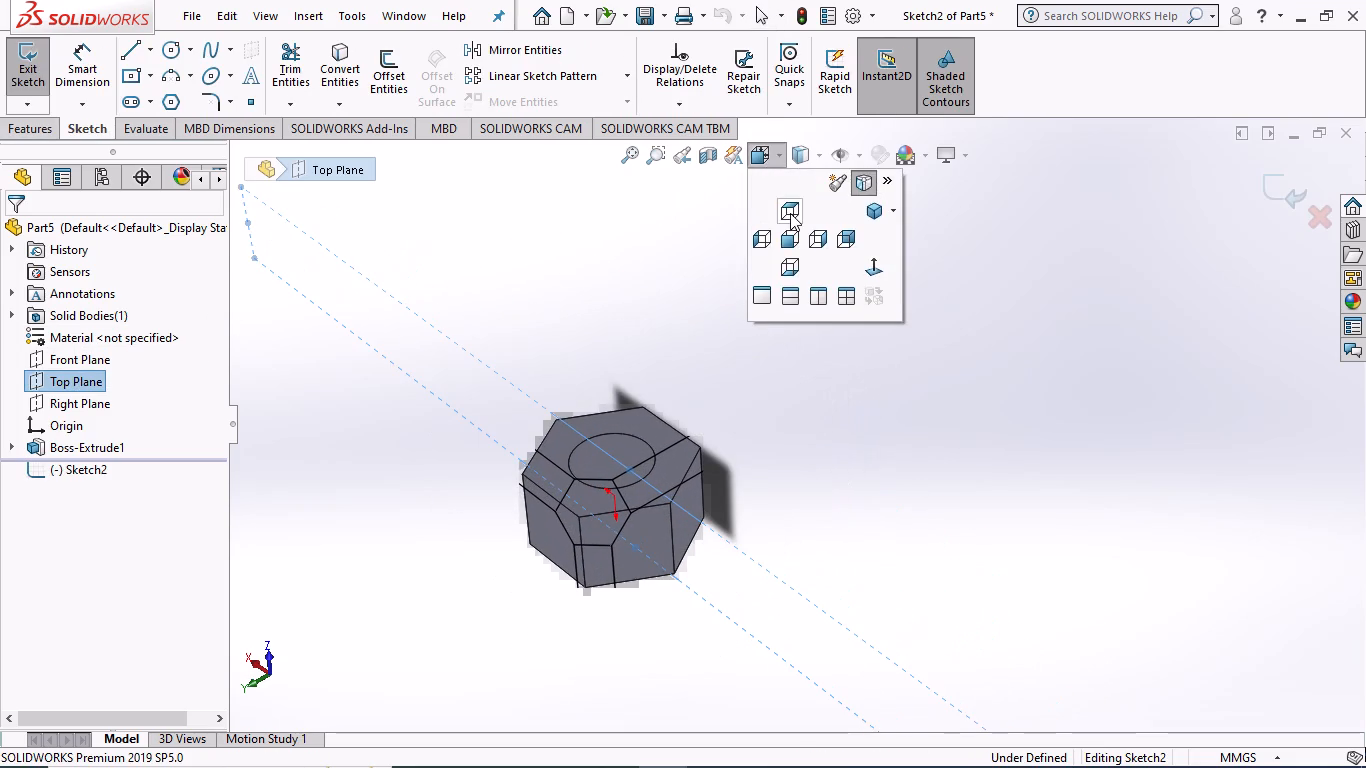
pyautogui.click(790, 213)
pyautogui.scroll(1, 760, 274)
pyautogui.scroll(1, 851, 269)
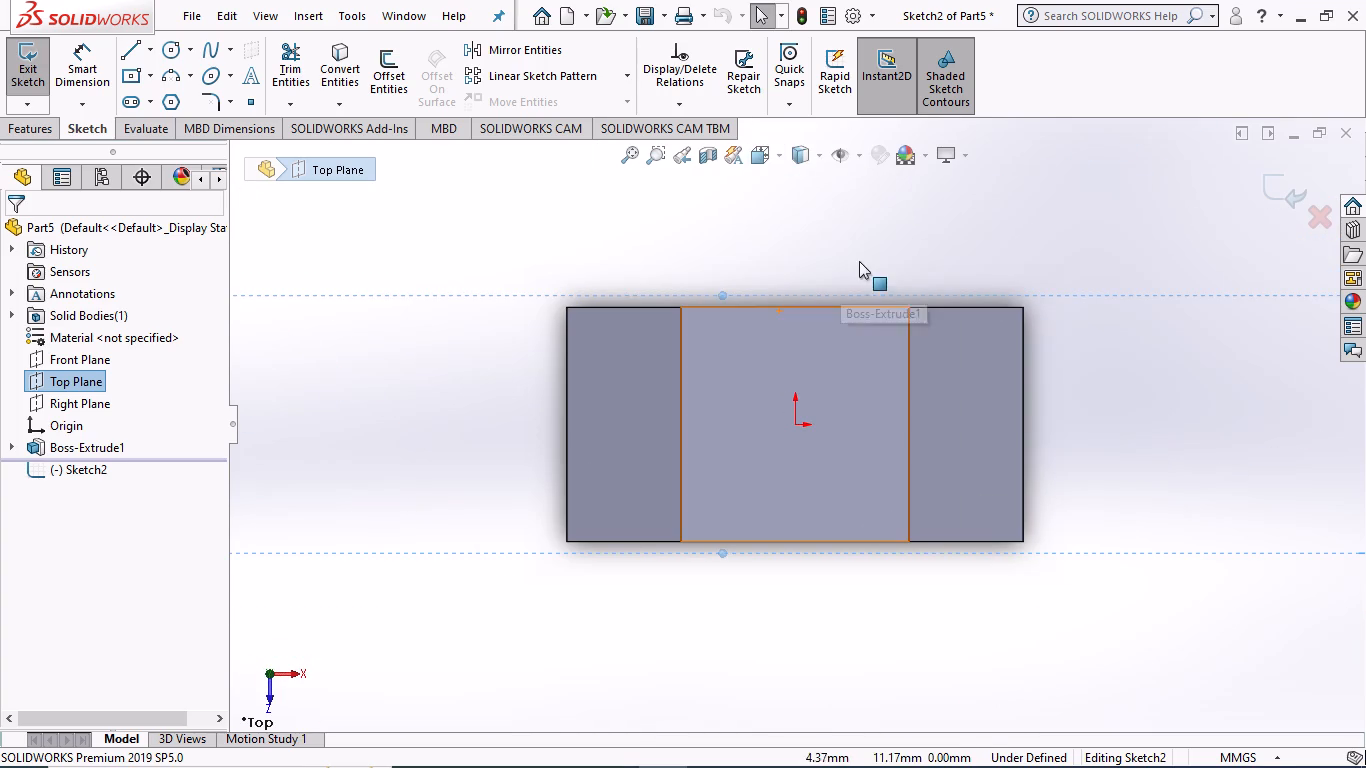
# Examine the nut from several angles relative to the Top Plane sketch.
pyautogui.scroll(1, 935, 224)
pyautogui.moveTo(935, 224); pyautogui.dragTo(937, 267, button='middle')
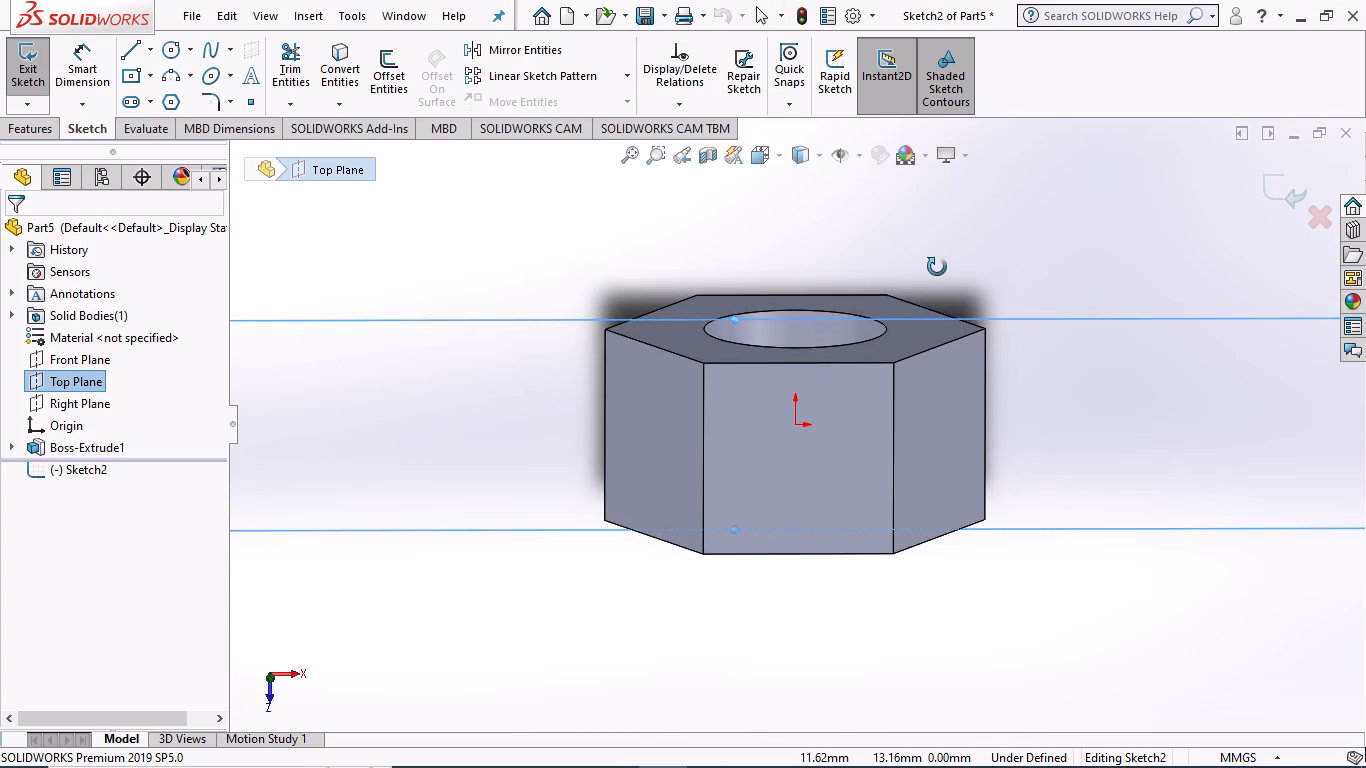
pyautogui.moveTo(937, 267); pyautogui.dragTo(937, 311, button='middle')
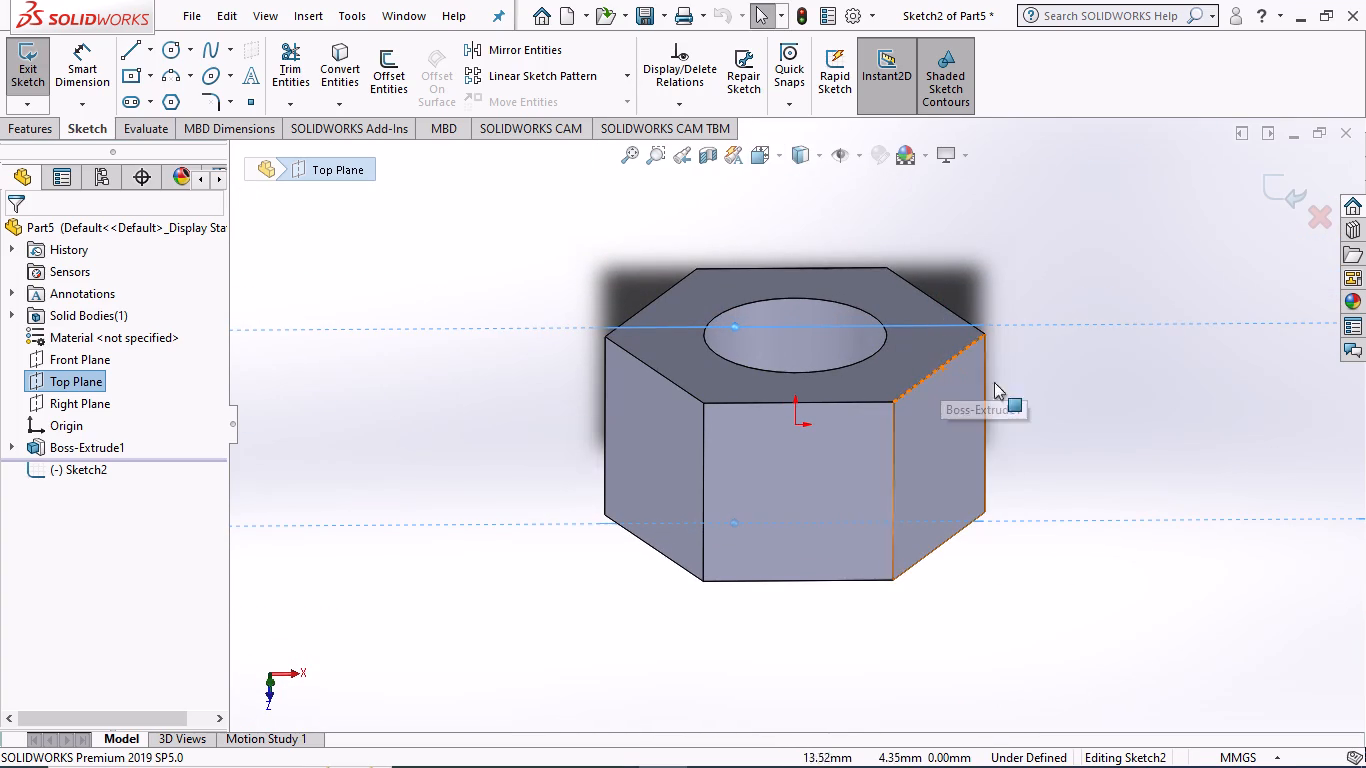
pyautogui.moveTo(1024, 397); pyautogui.dragTo(1080, 379, button='middle')
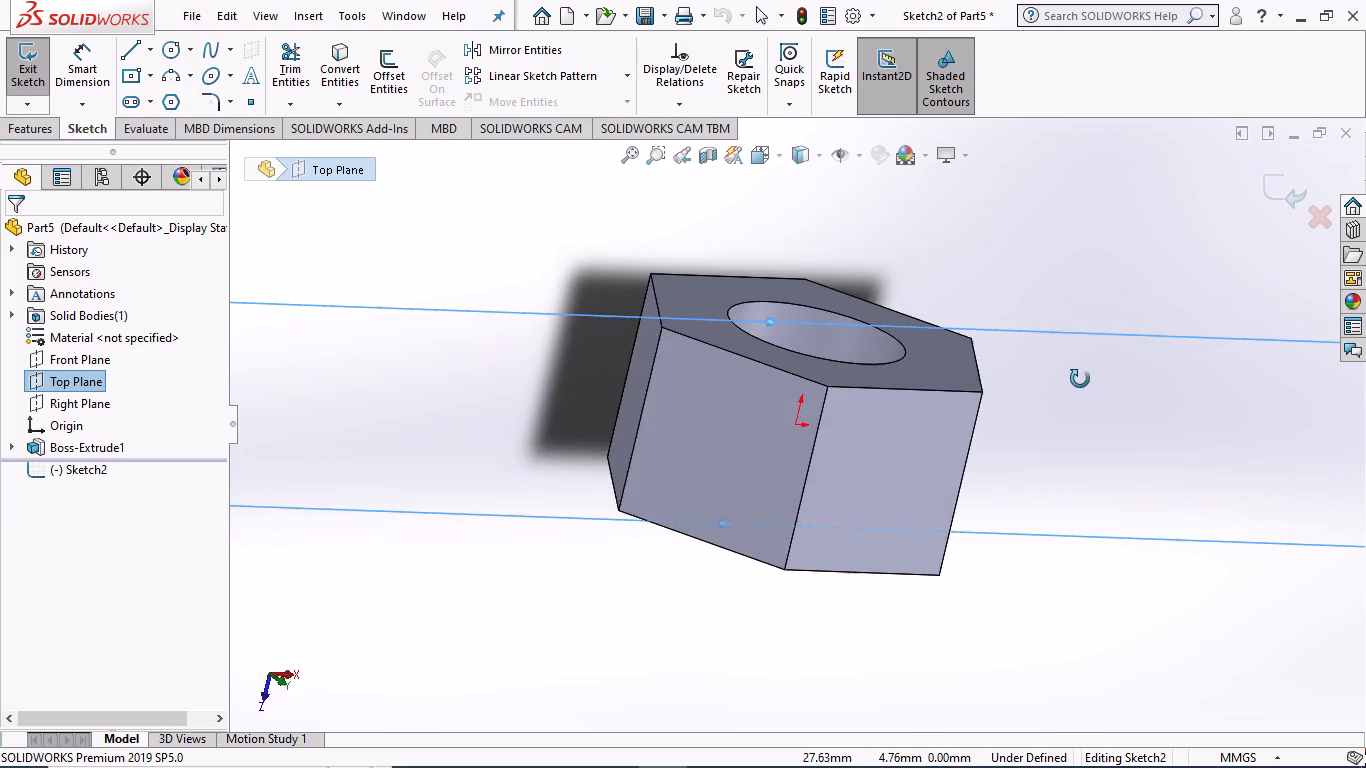
pyautogui.moveTo(1080, 379); pyautogui.dragTo(1014, 396, button='middle')
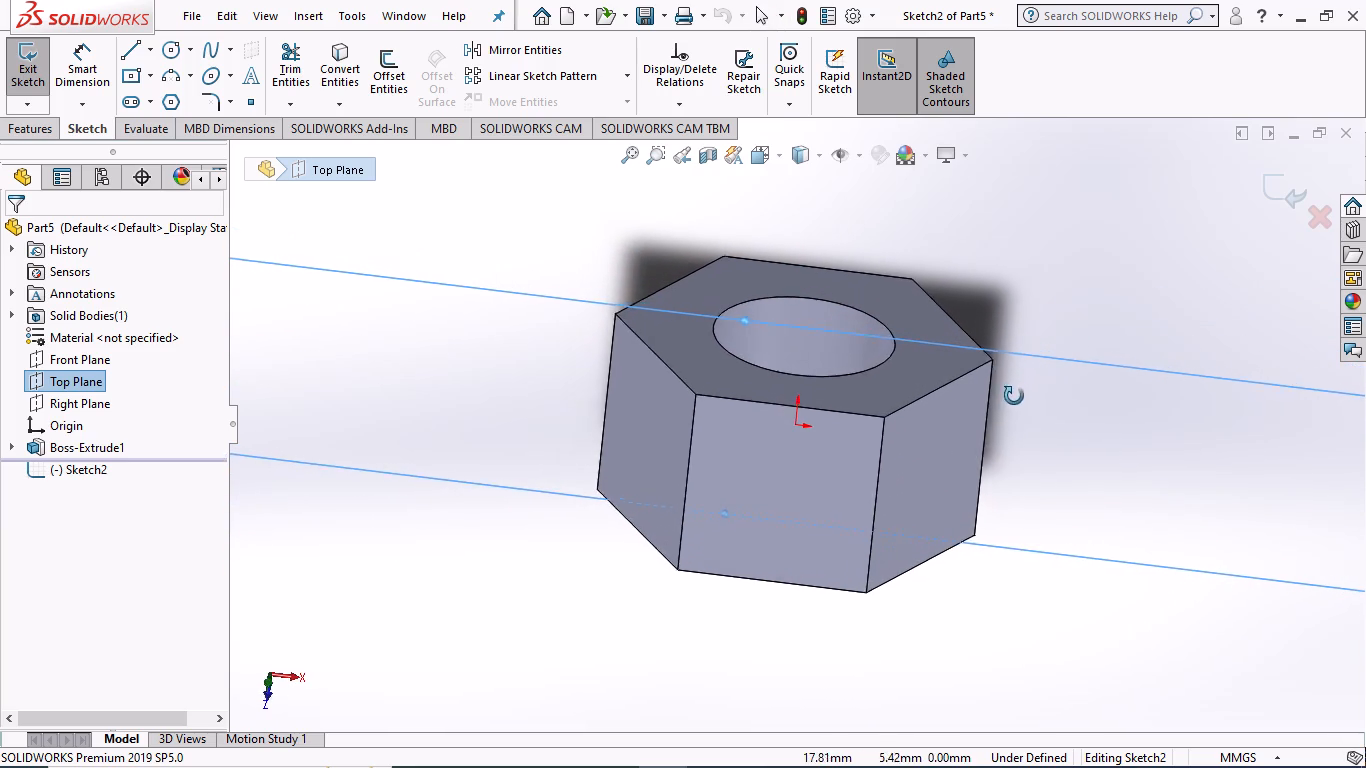
pyautogui.moveTo(1014, 396); pyautogui.dragTo(1129, 465, button='middle')
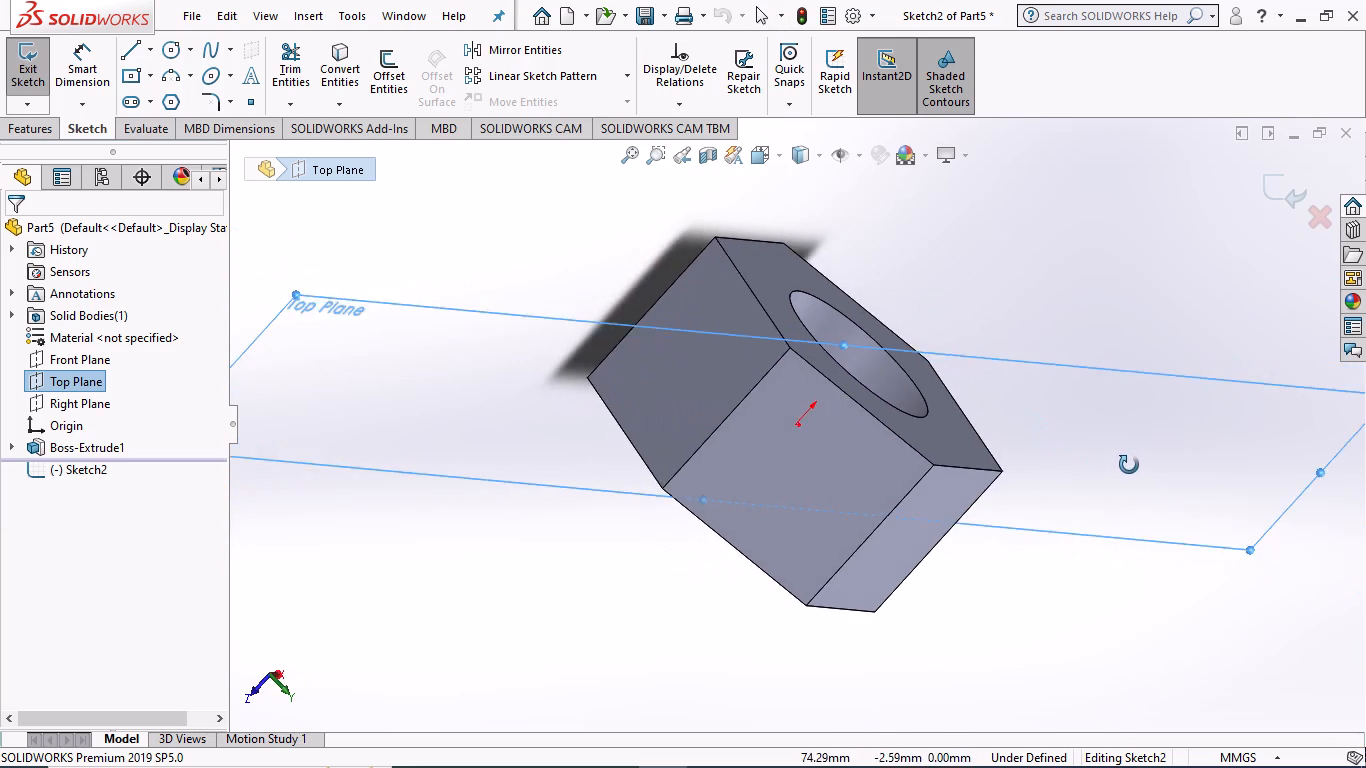
pyautogui.moveTo(1129, 465); pyautogui.dragTo(1105, 546, button='middle')
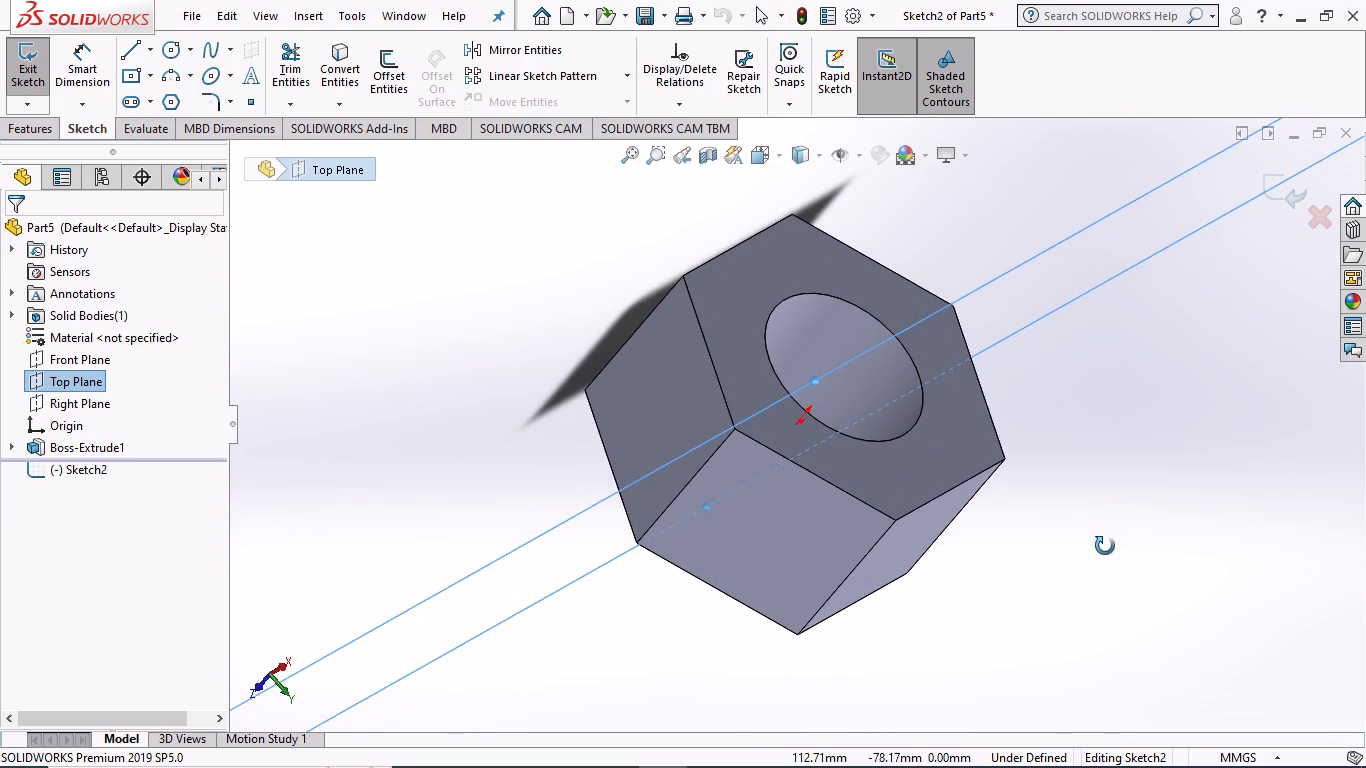
pyautogui.moveTo(1105, 546); pyautogui.dragTo(879, 537, button='middle')
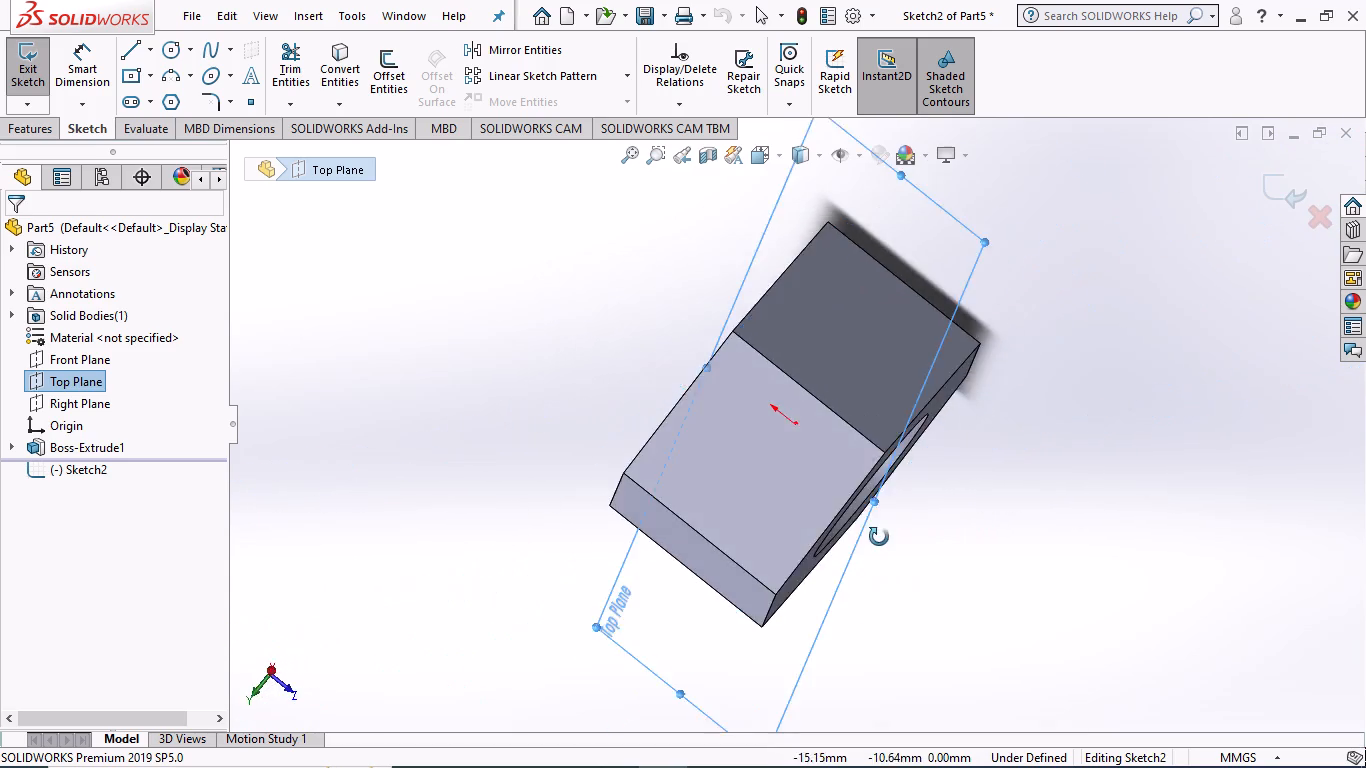
pyautogui.moveTo(879, 537); pyautogui.dragTo(950, 553, button='middle')
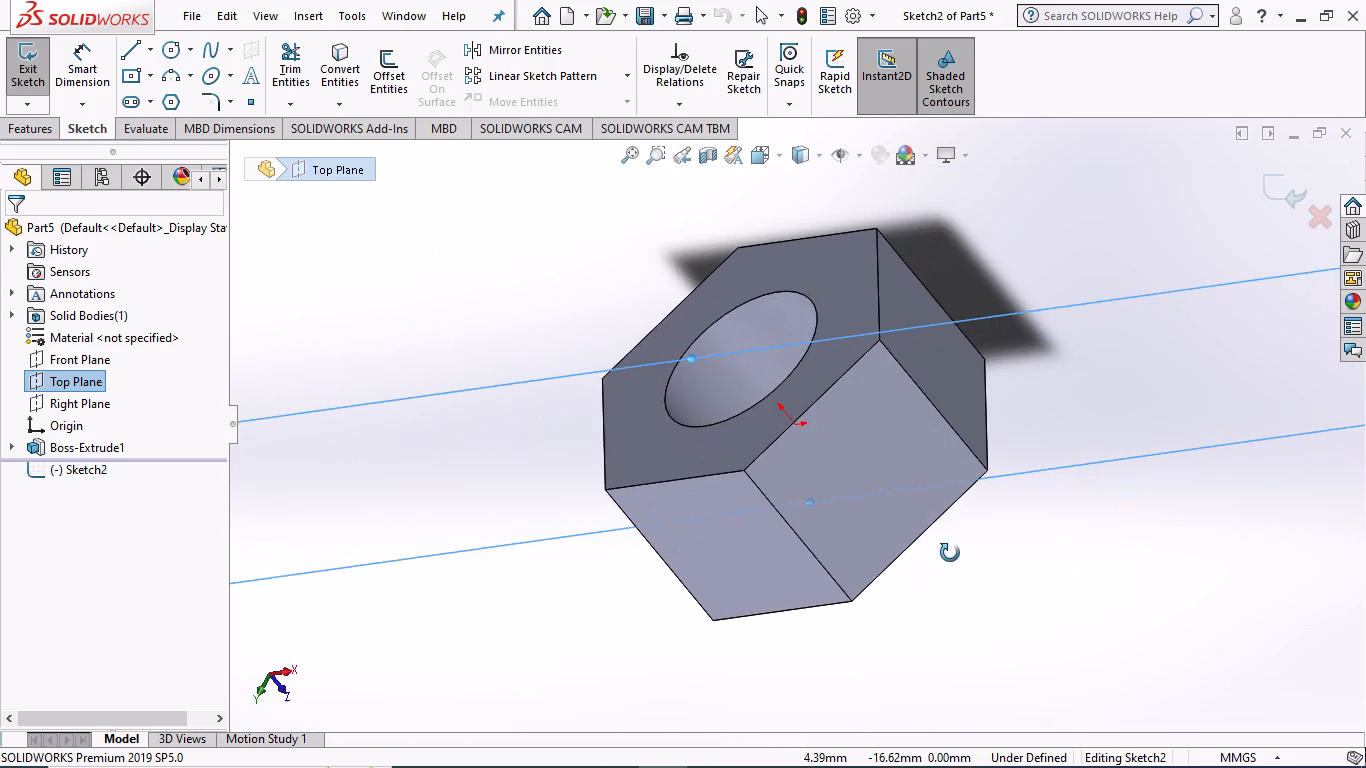
pyautogui.moveTo(950, 553); pyautogui.dragTo(953, 557, button='middle')
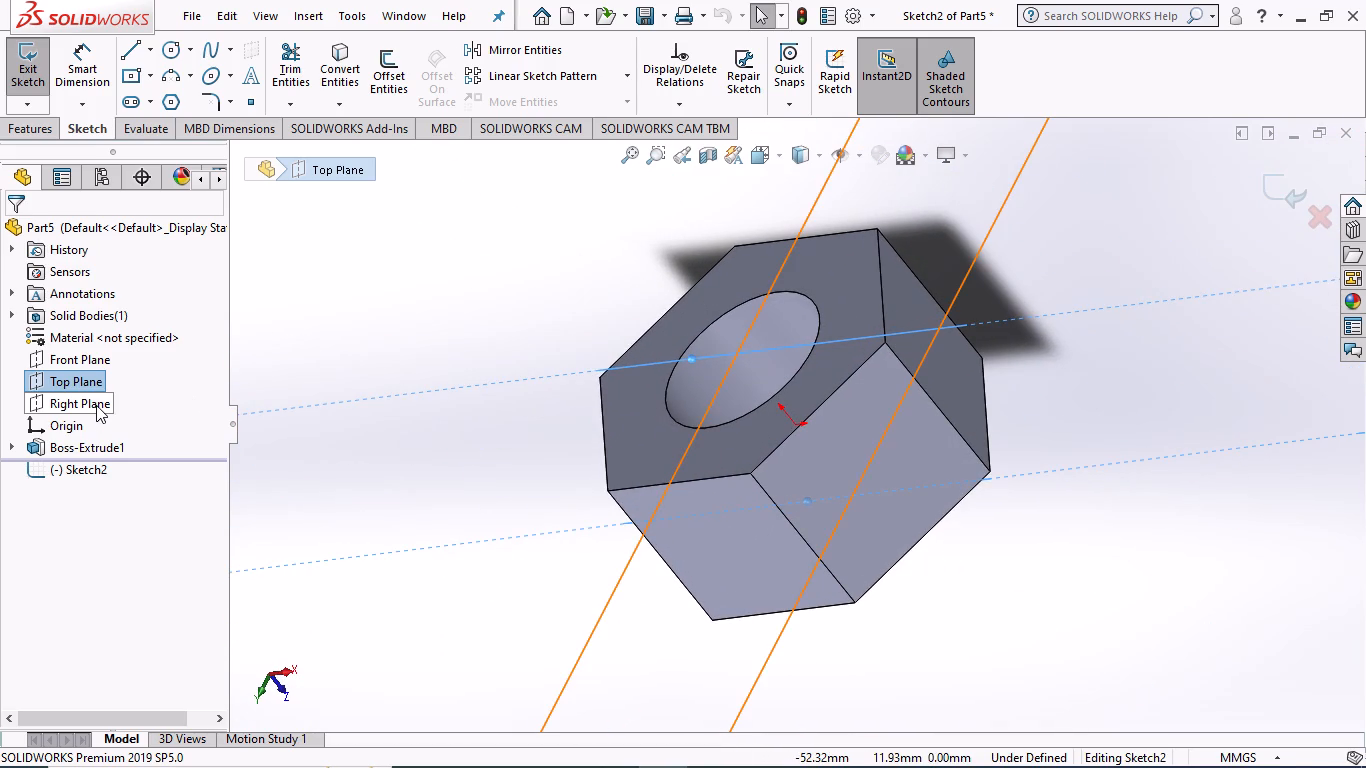
# Leave the empty Top Plane sketch and start a new sketch on the Right Plane.
pyautogui.click(97, 404)
pyautogui.click(109, 376)
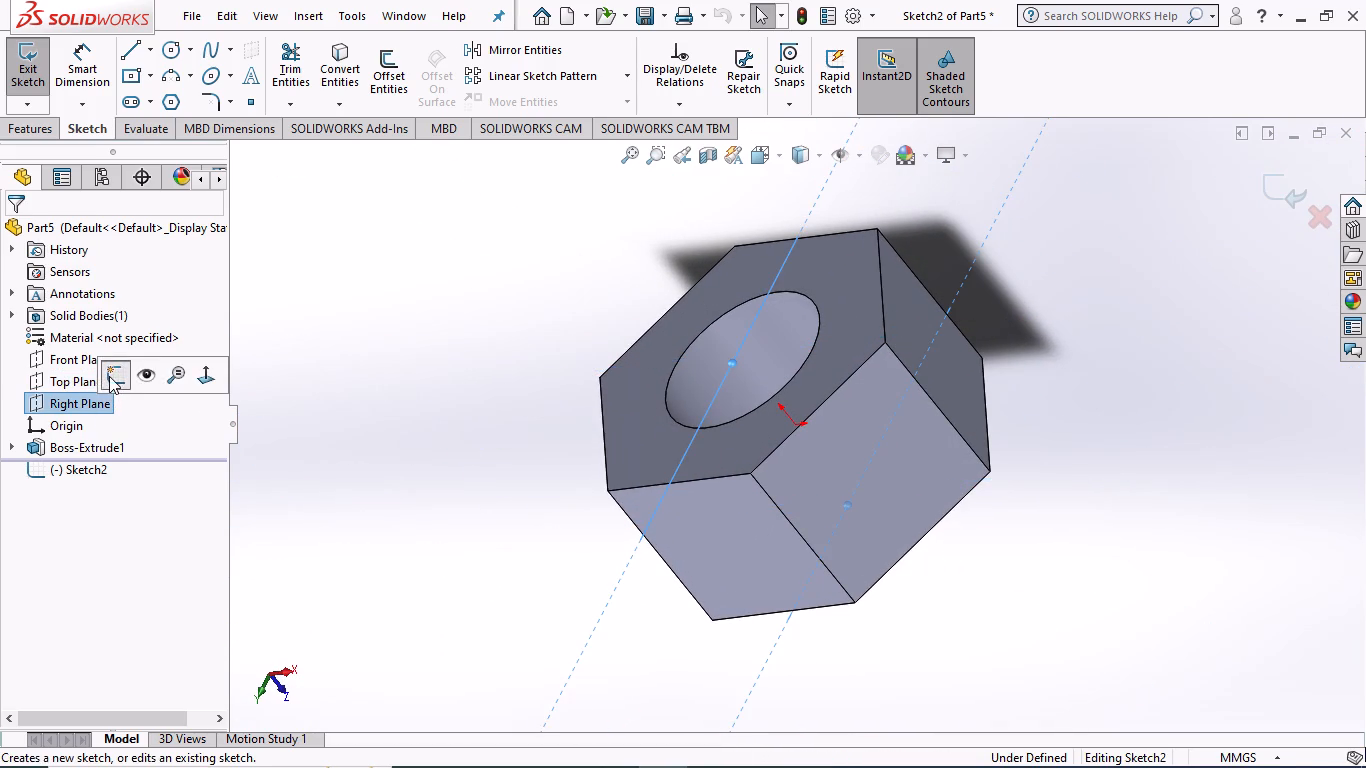
pyautogui.scroll(4, 335, 432)
pyautogui.scroll(-1, 600, 447)
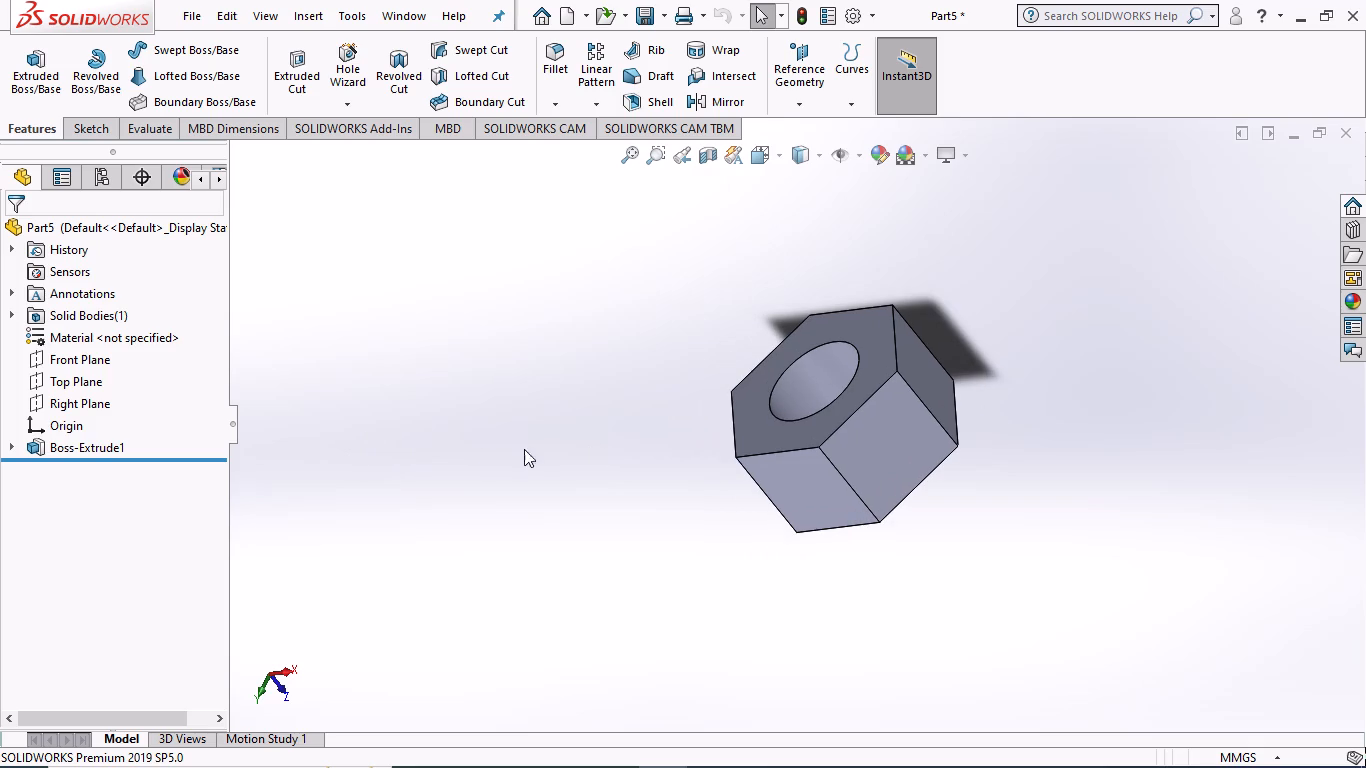
pyautogui.click(62, 398)
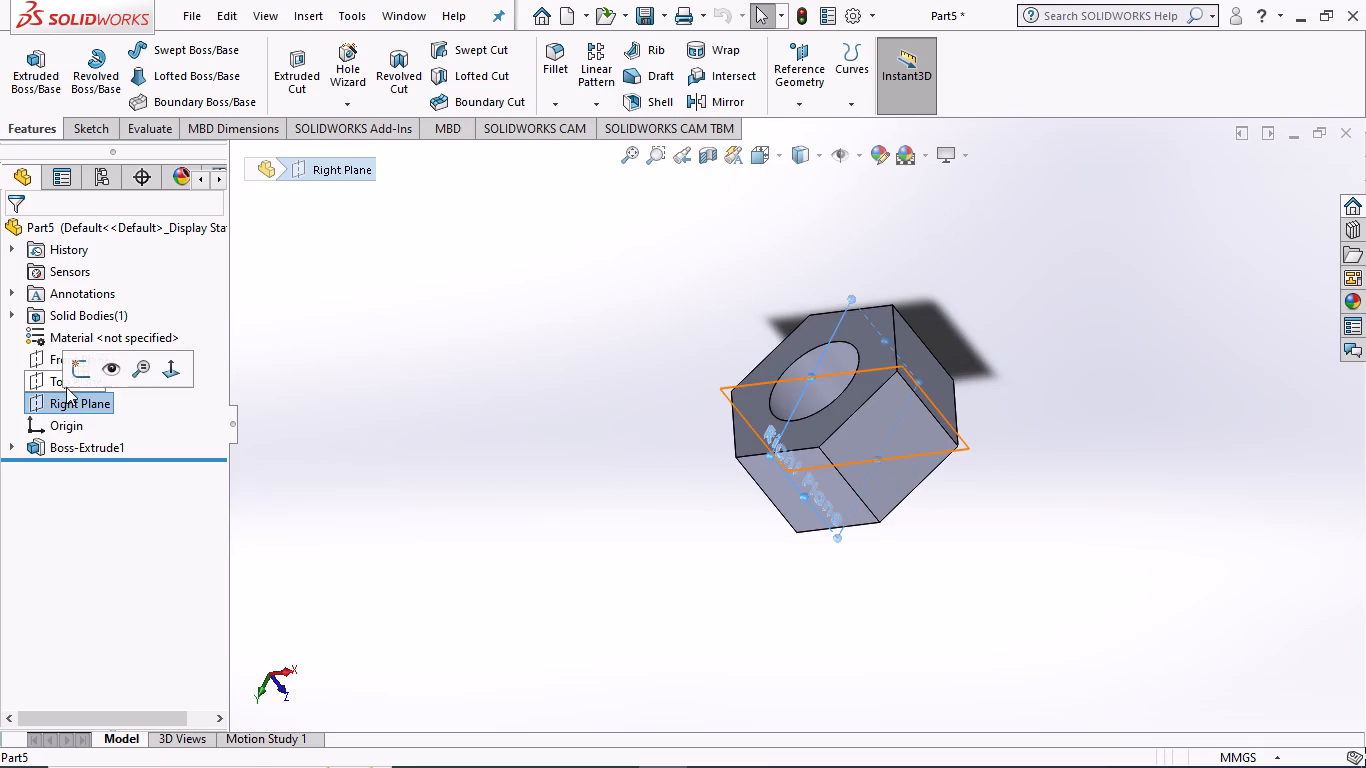
pyautogui.click(72, 368)
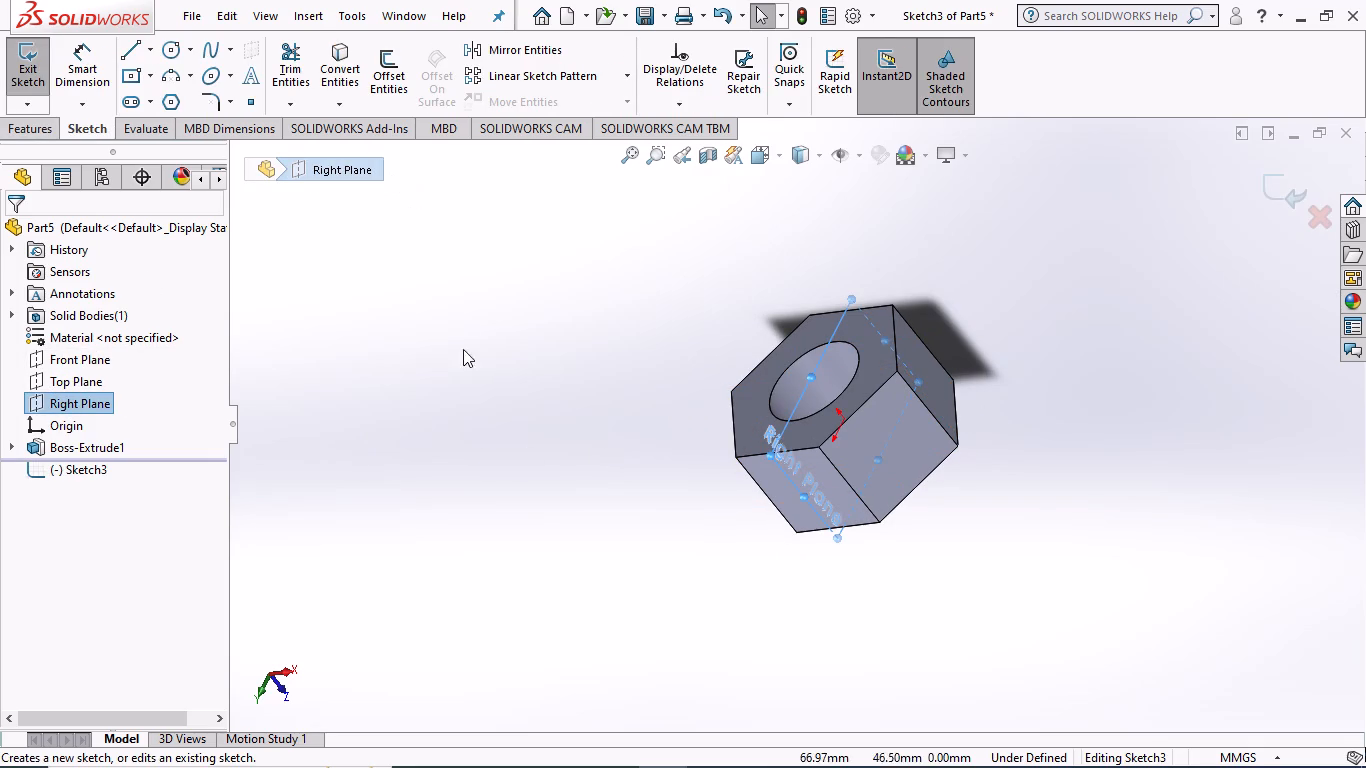
# In the Right view, sketch a closed right triangle above the nut's +Z top corner, about 3.3 mm wide with a sloping side about 5.7 mm.
pyautogui.click(765, 155)
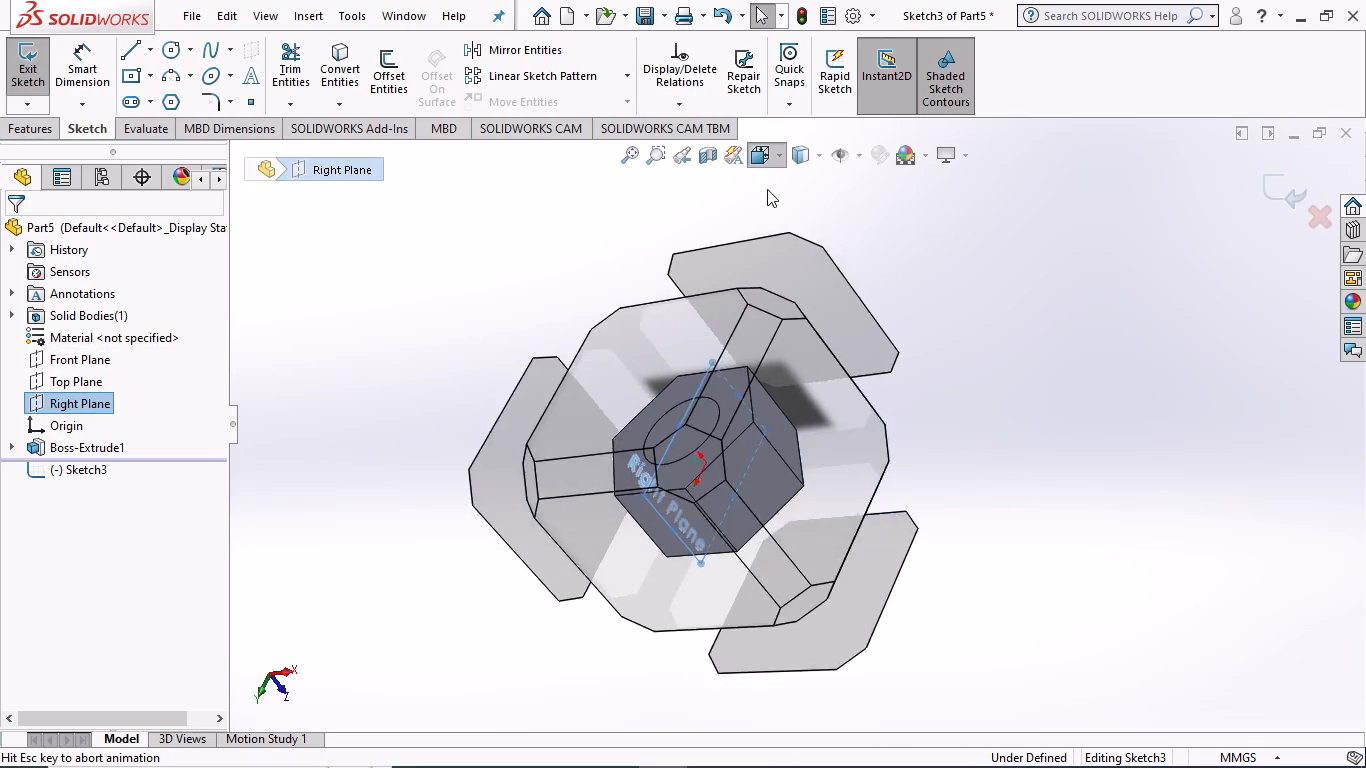
pyautogui.click(811, 237)
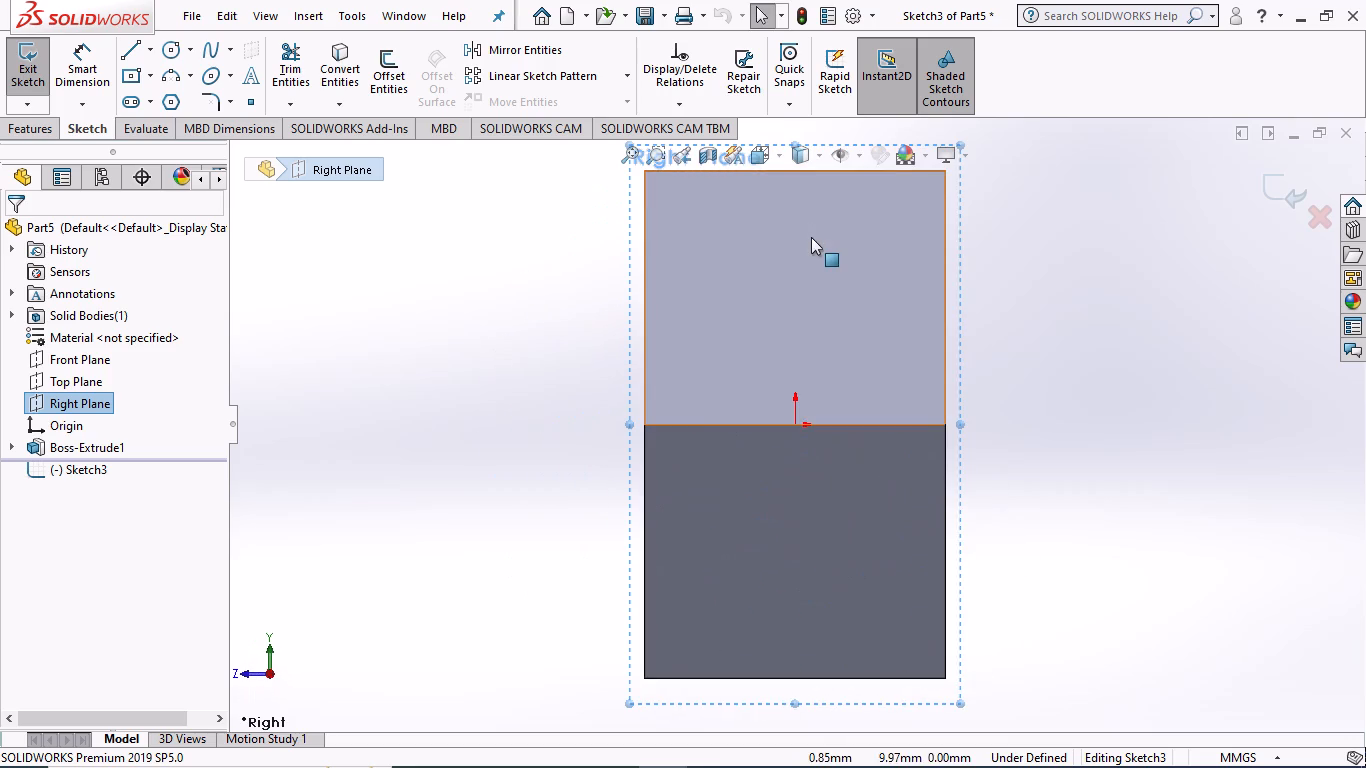
pyautogui.scroll(2, 798, 255)
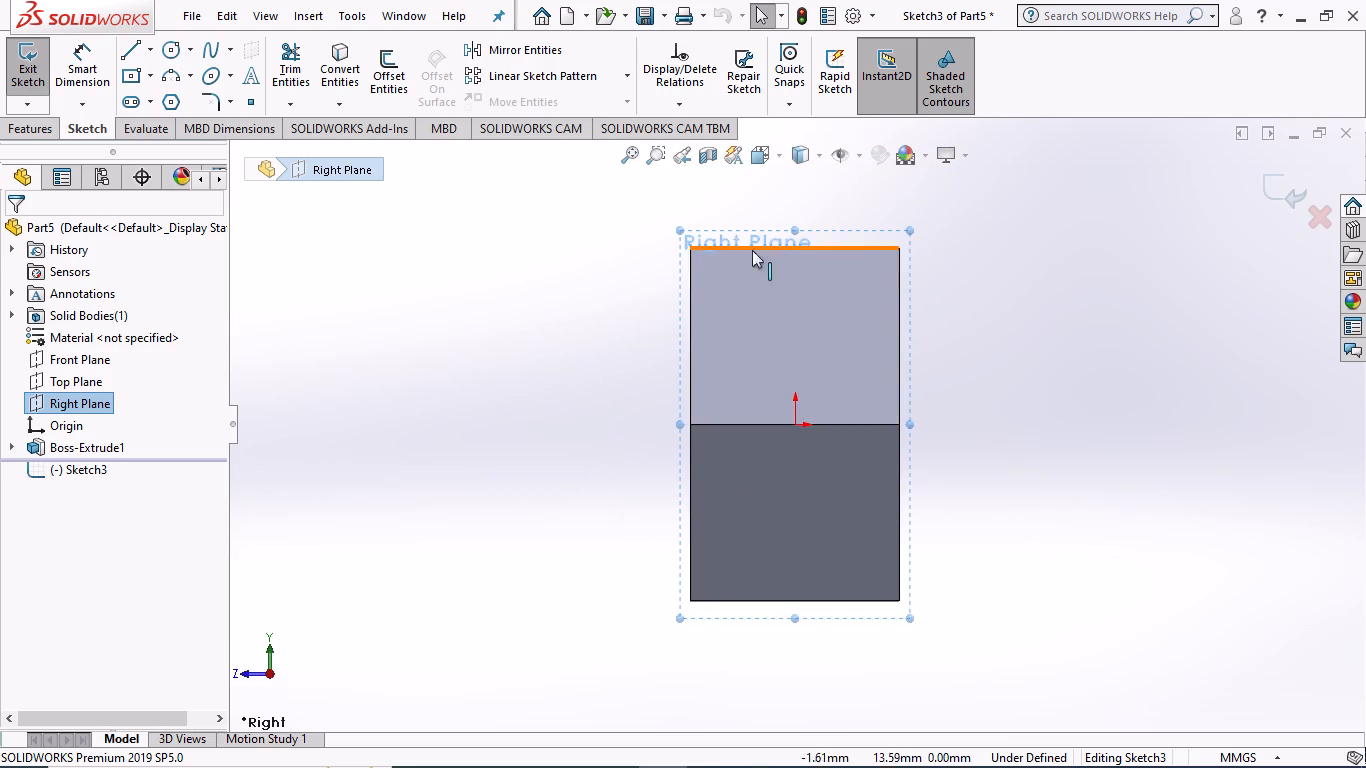
pyautogui.scroll(-1, 703, 272)
pyautogui.middleClick(544, 301)
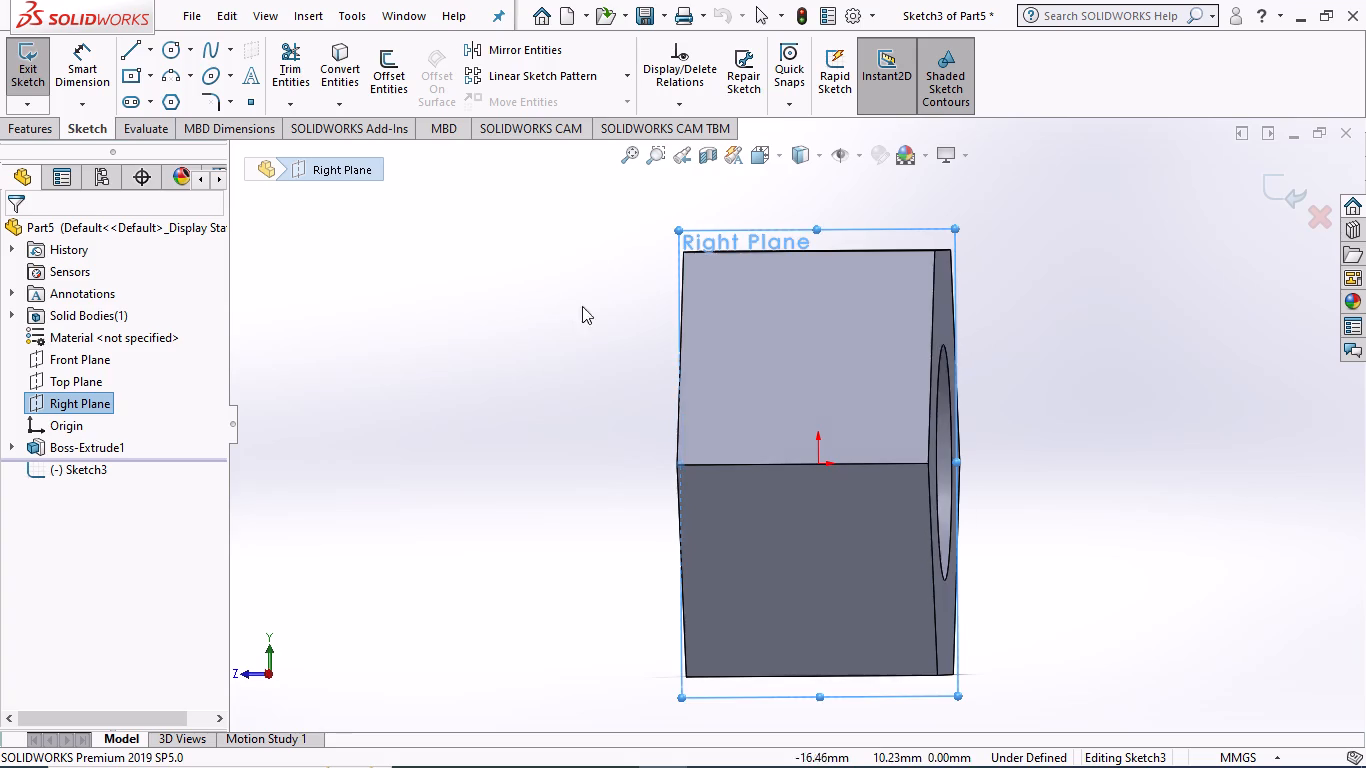
pyautogui.scroll(-3, 779, 285)
pyautogui.scroll(2, 837, 280)
pyautogui.scroll(1, 636, 298)
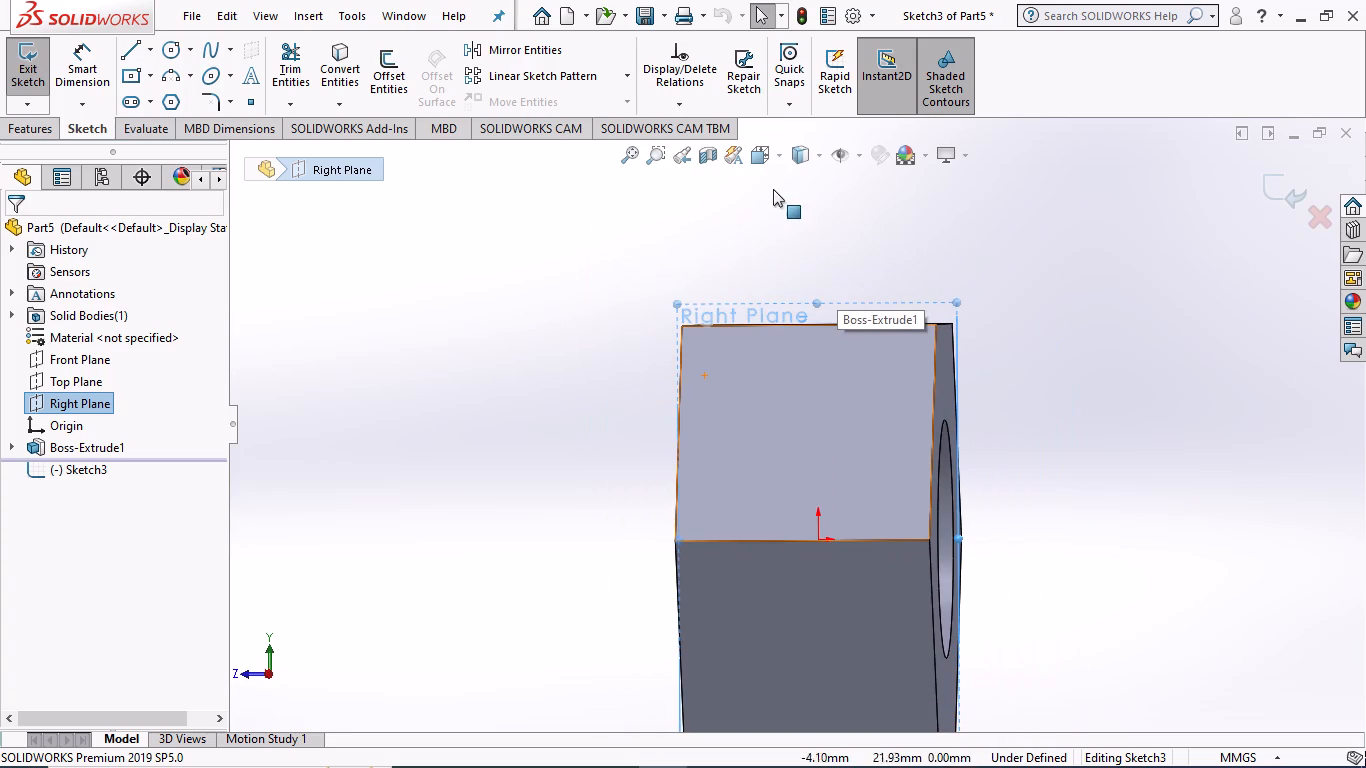
pyautogui.click(757, 150)
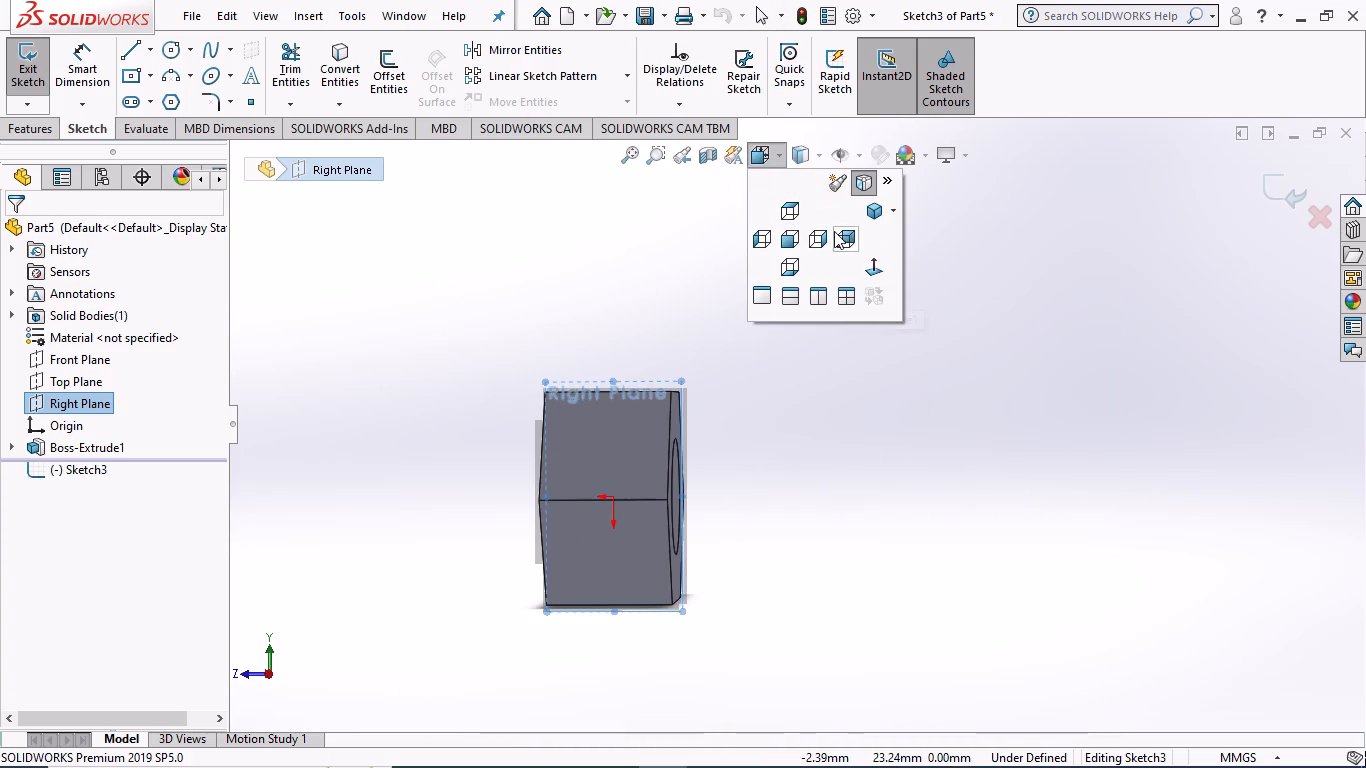
pyautogui.click(821, 235)
pyautogui.scroll(3, 741, 231)
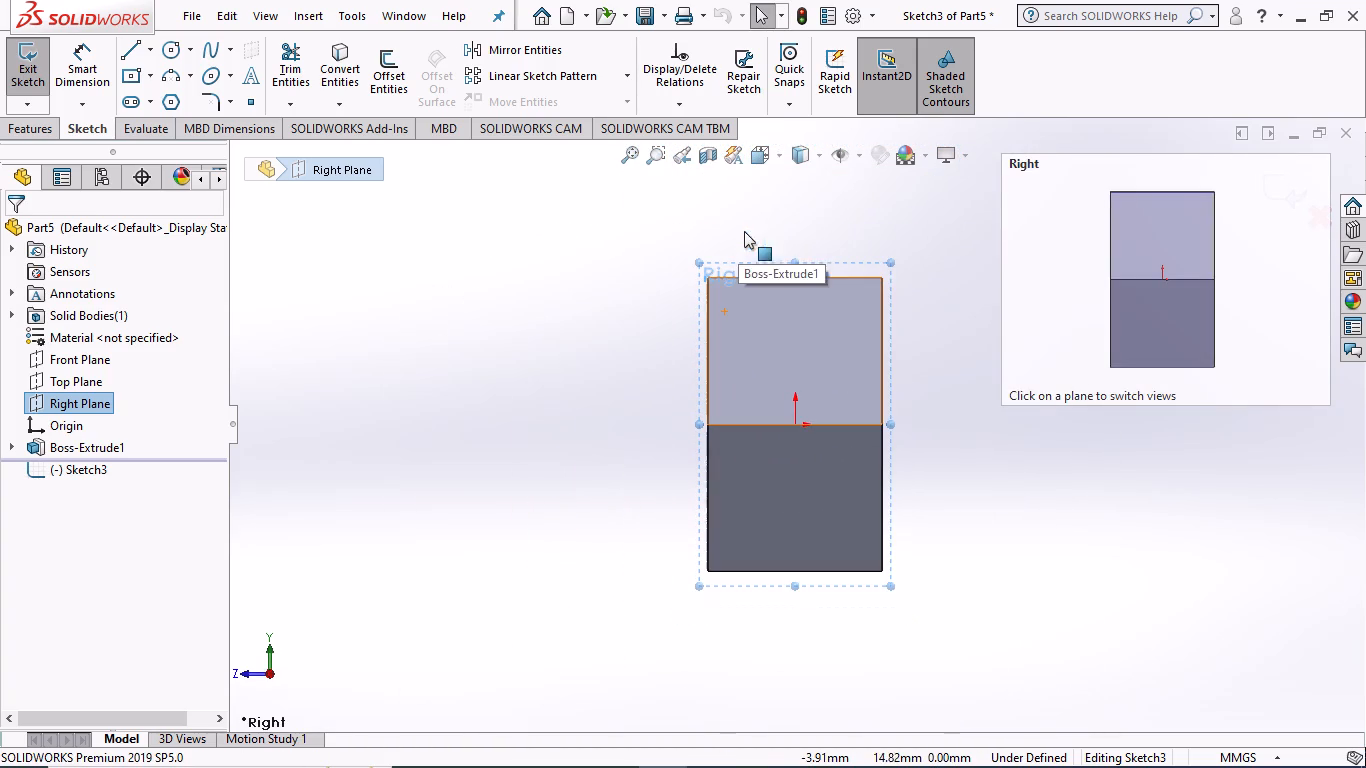
pyautogui.scroll(-1, 780, 239)
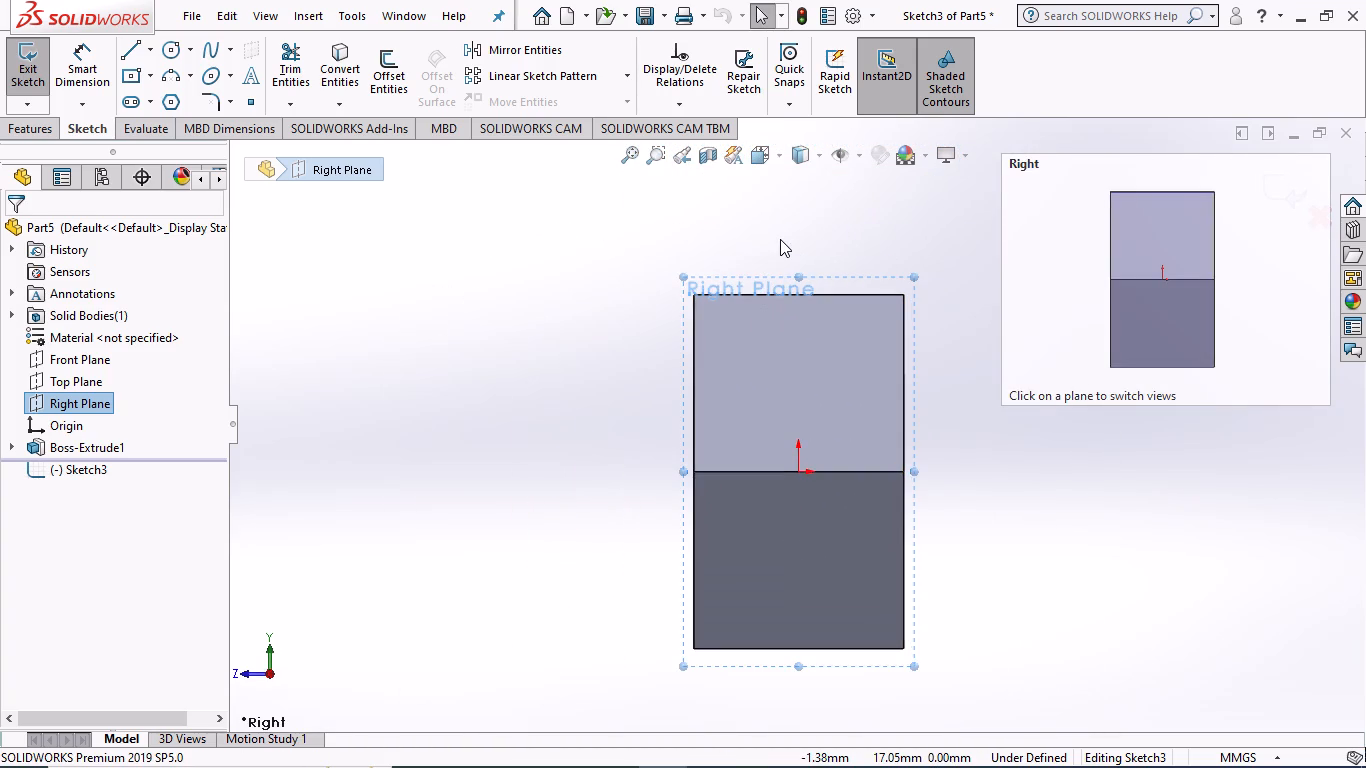
pyautogui.scroll(-1, 780, 239)
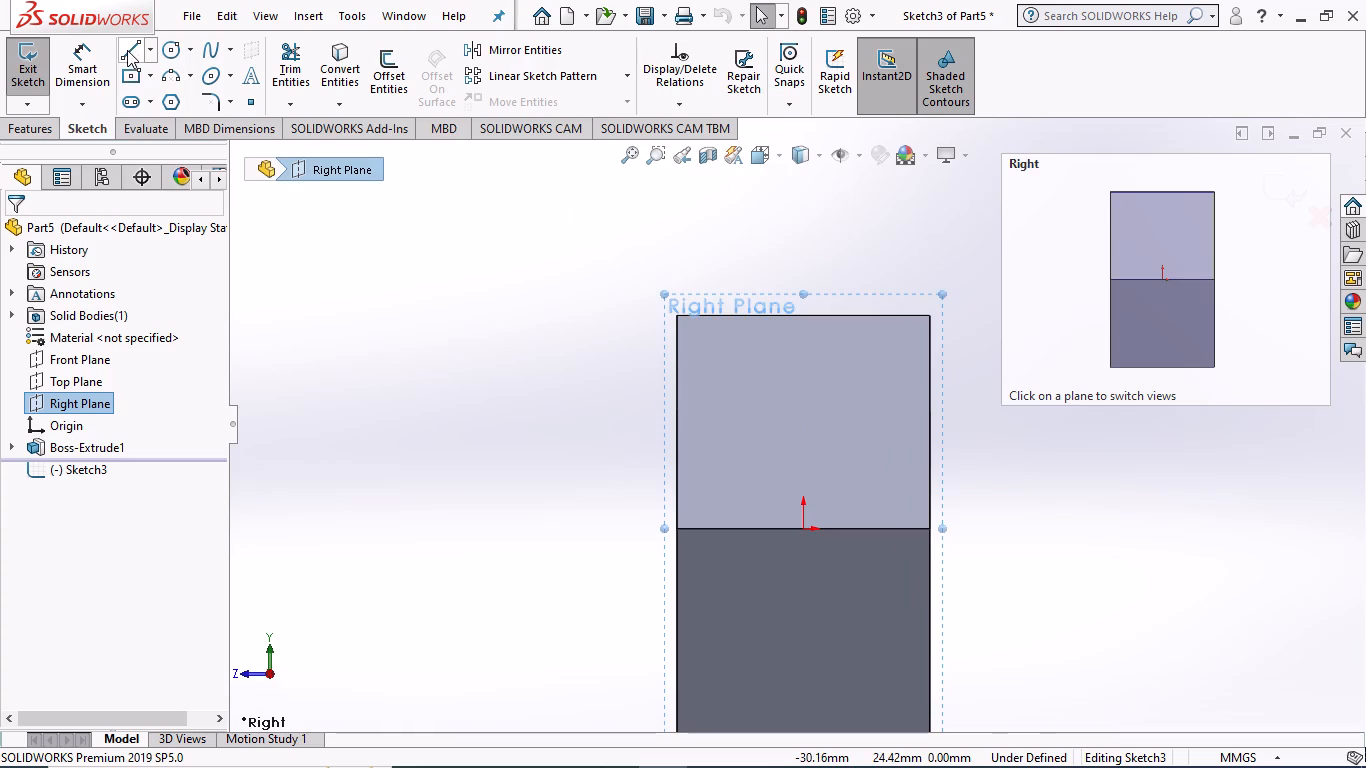
pyautogui.click(127, 50)
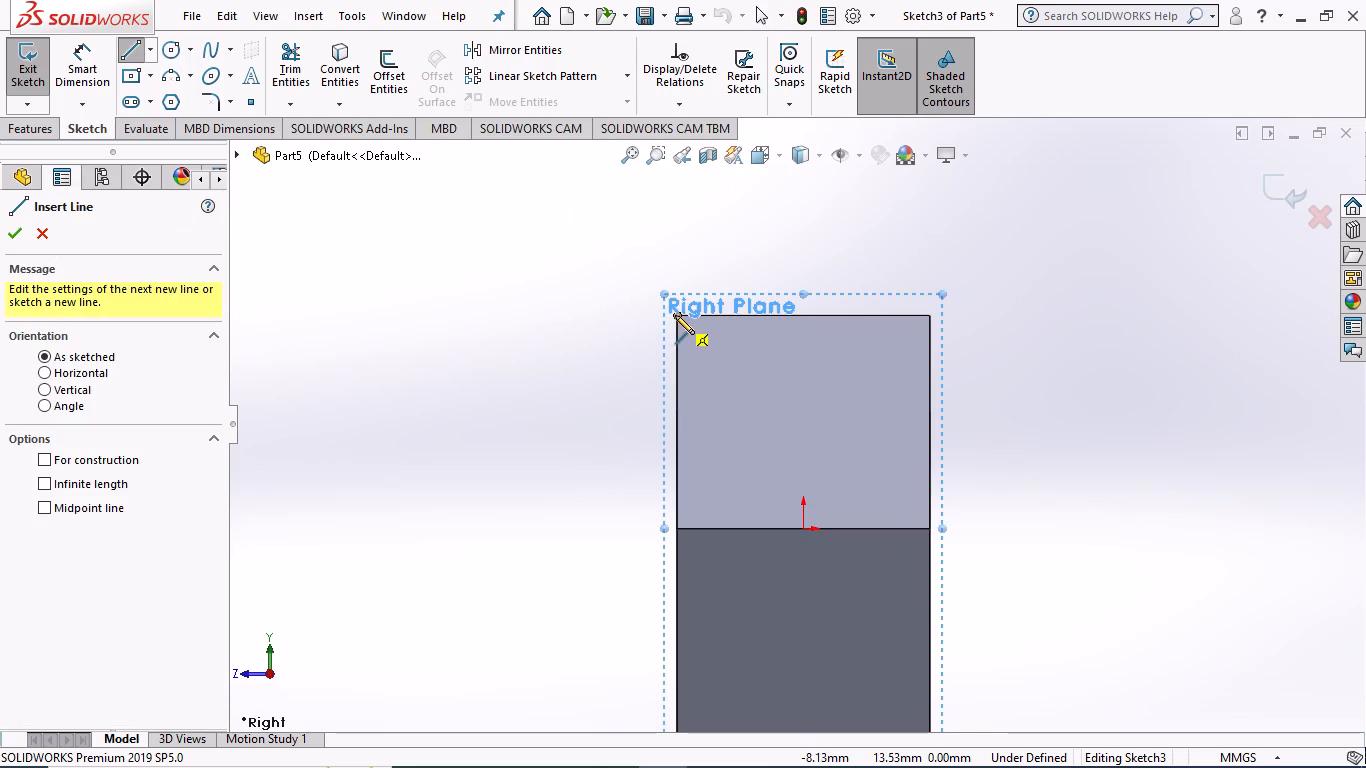
pyautogui.click(675, 315)
pyautogui.click(677, 242)
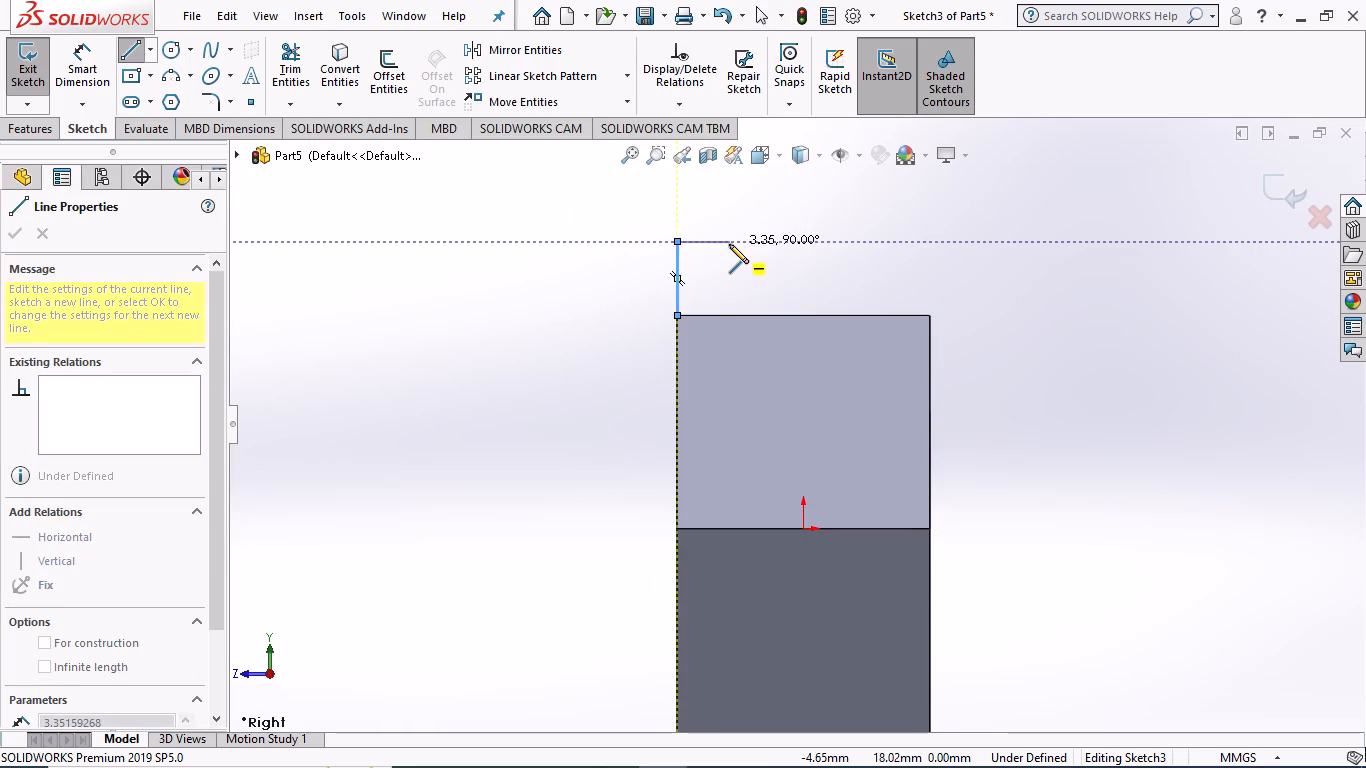
pyautogui.click(729, 244)
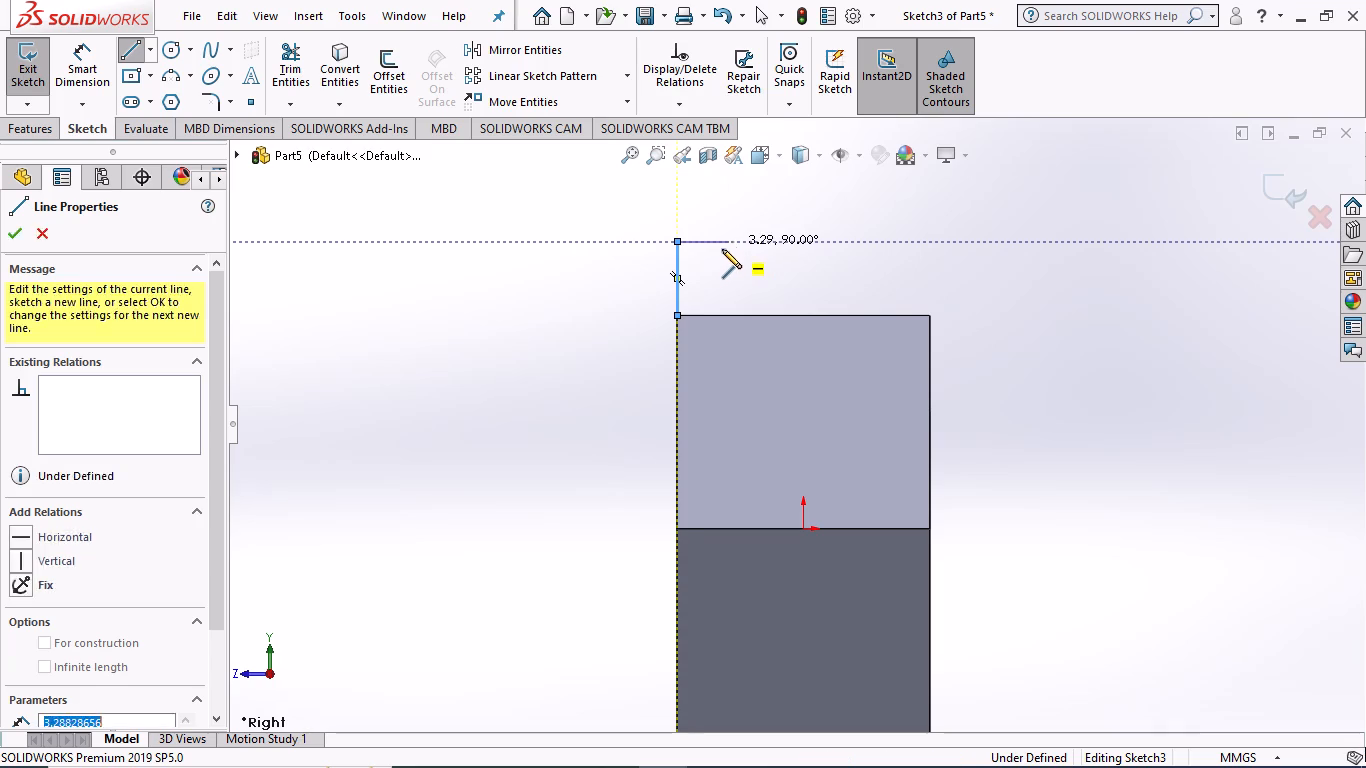
pyautogui.click(678, 318)
# Draw a horizontal centerline about 43 mm long through the origin along the nut's axis, extending past both end faces.
pyautogui.scroll(3, 579, 308)
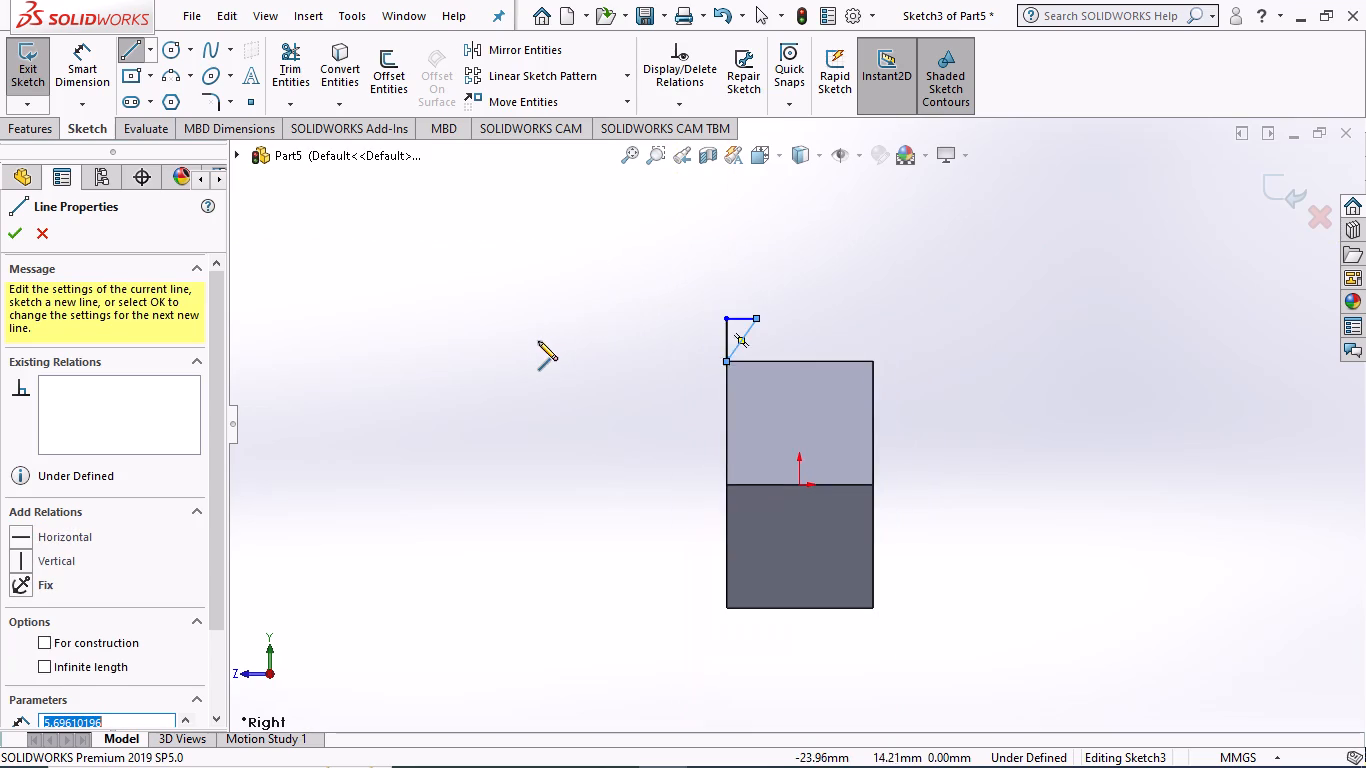
pyautogui.moveTo(543, 340); pyautogui.dragTo(582, 340, button='middle')
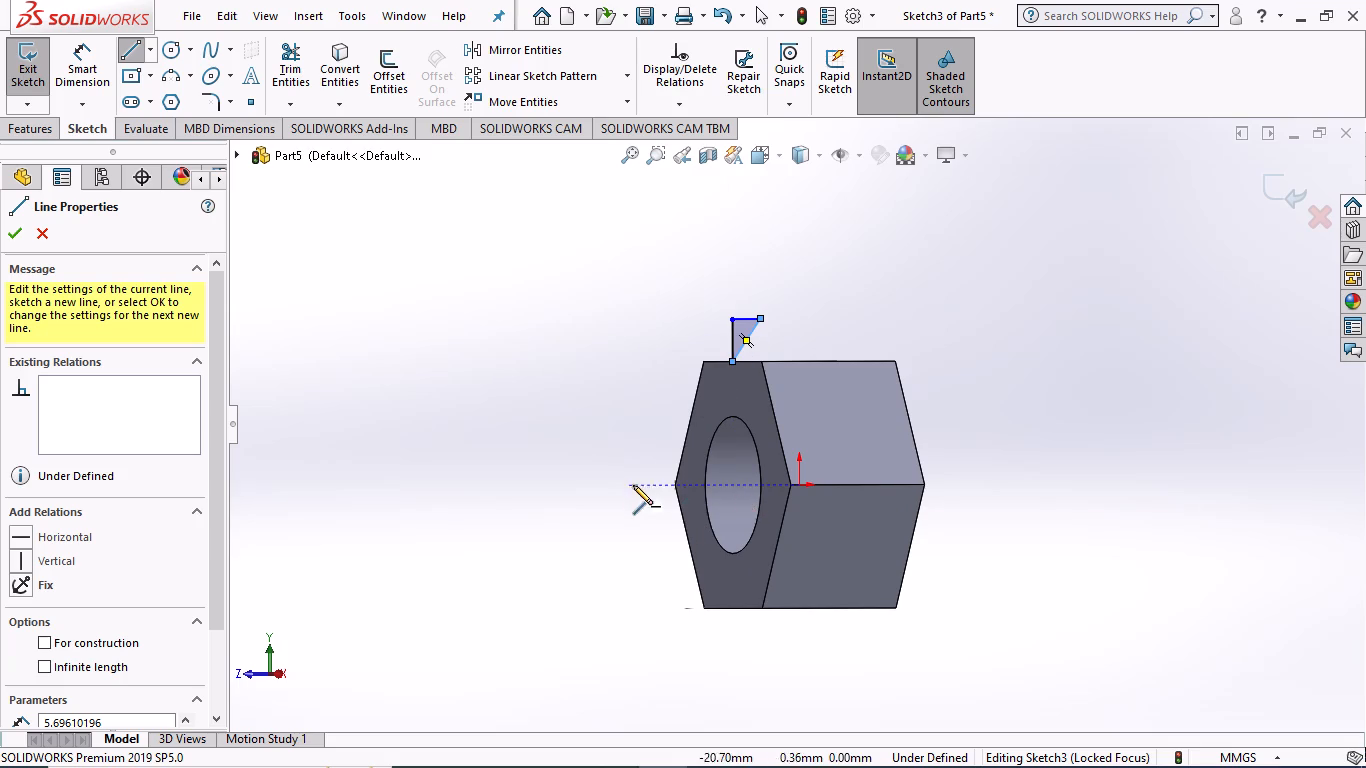
pyautogui.click(149, 47)
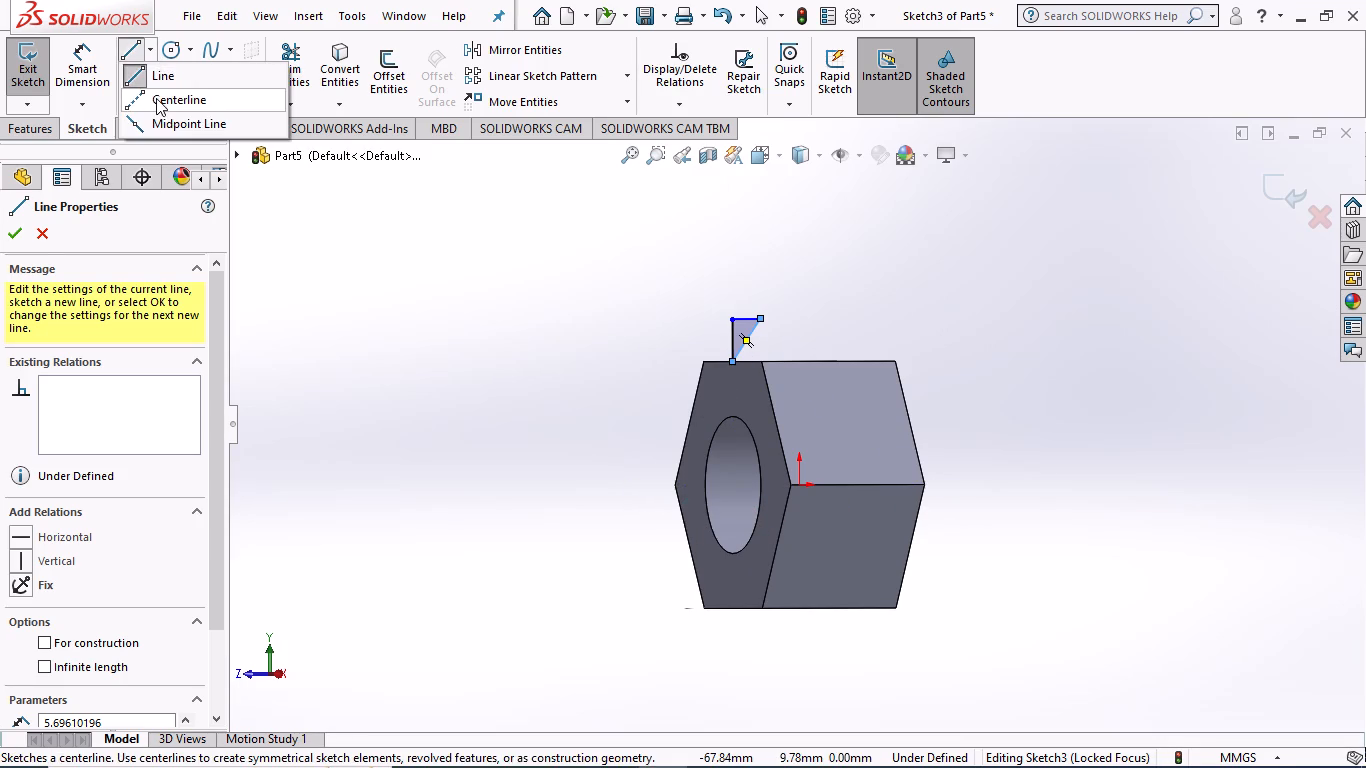
pyautogui.click(156, 98)
pyautogui.click(623, 484)
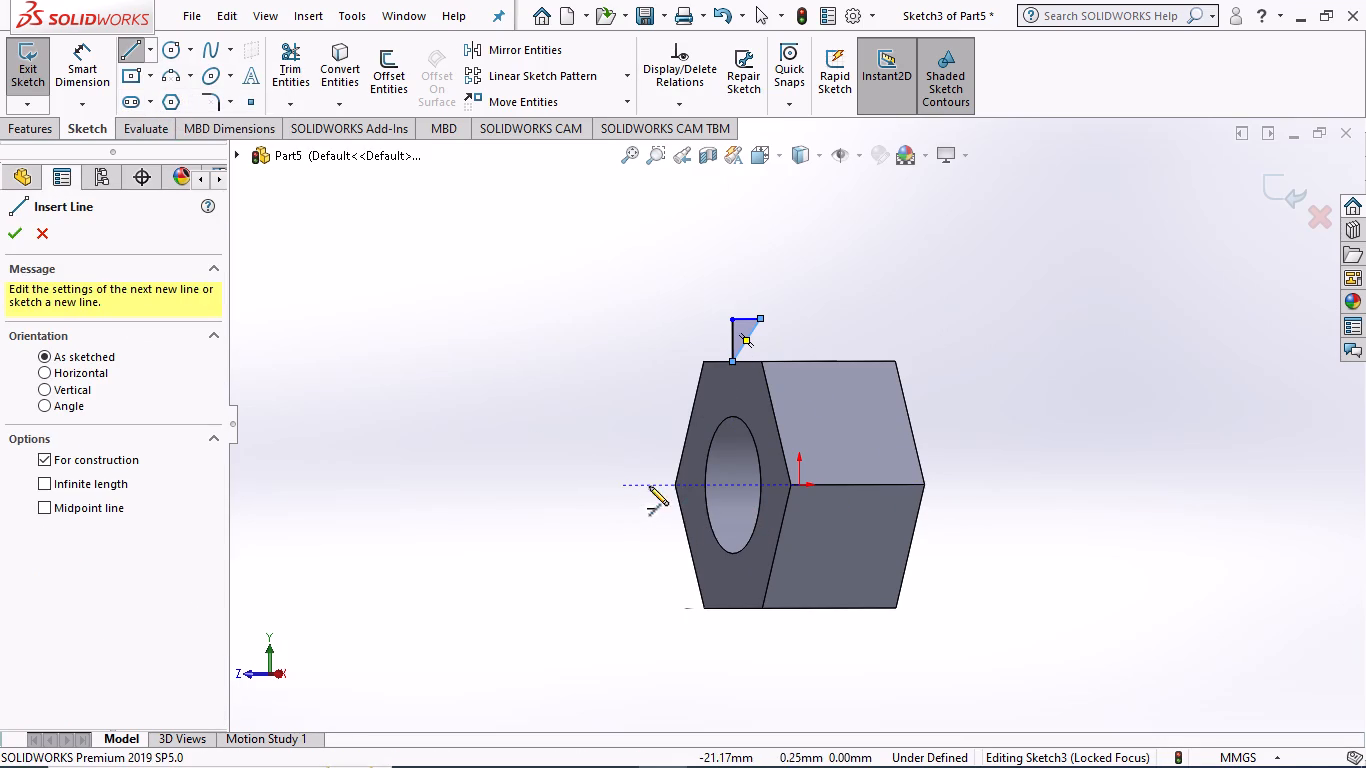
pyautogui.click(982, 483)
pyautogui.press('Escape')
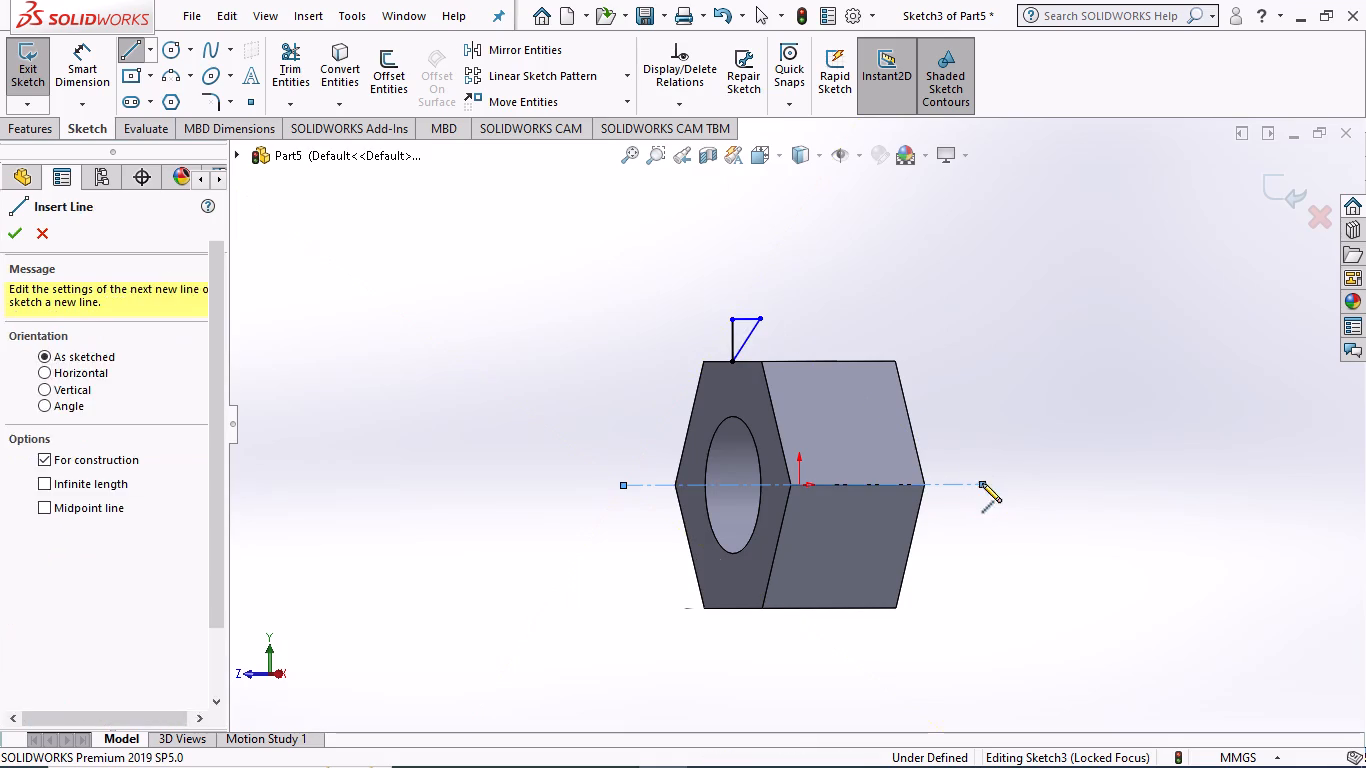
# Dimension the triangle's horizontal top side, entering 15 mm first and correcting it to 3 mm.
pyautogui.moveTo(950, 397); pyautogui.dragTo(941, 397, button='middle')
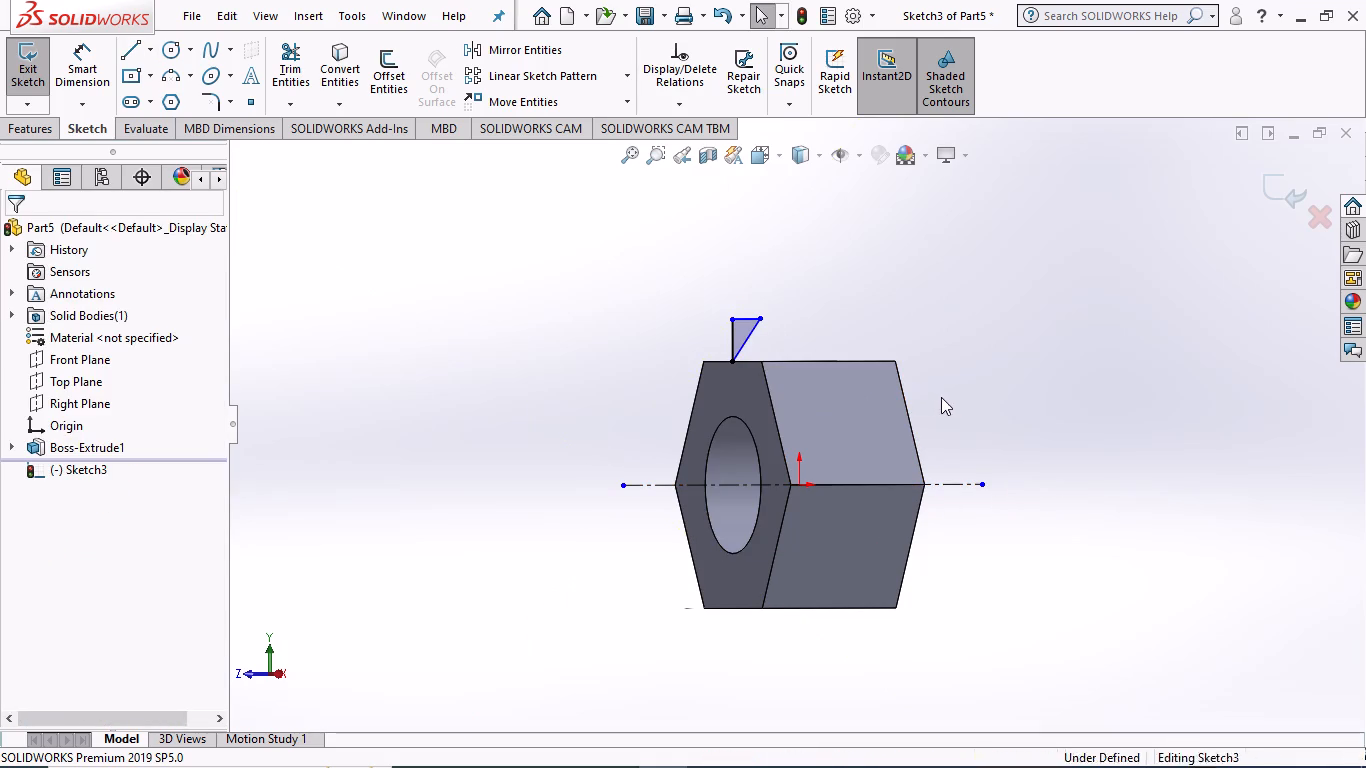
pyautogui.moveTo(941, 397); pyautogui.dragTo(901, 400, button='middle')
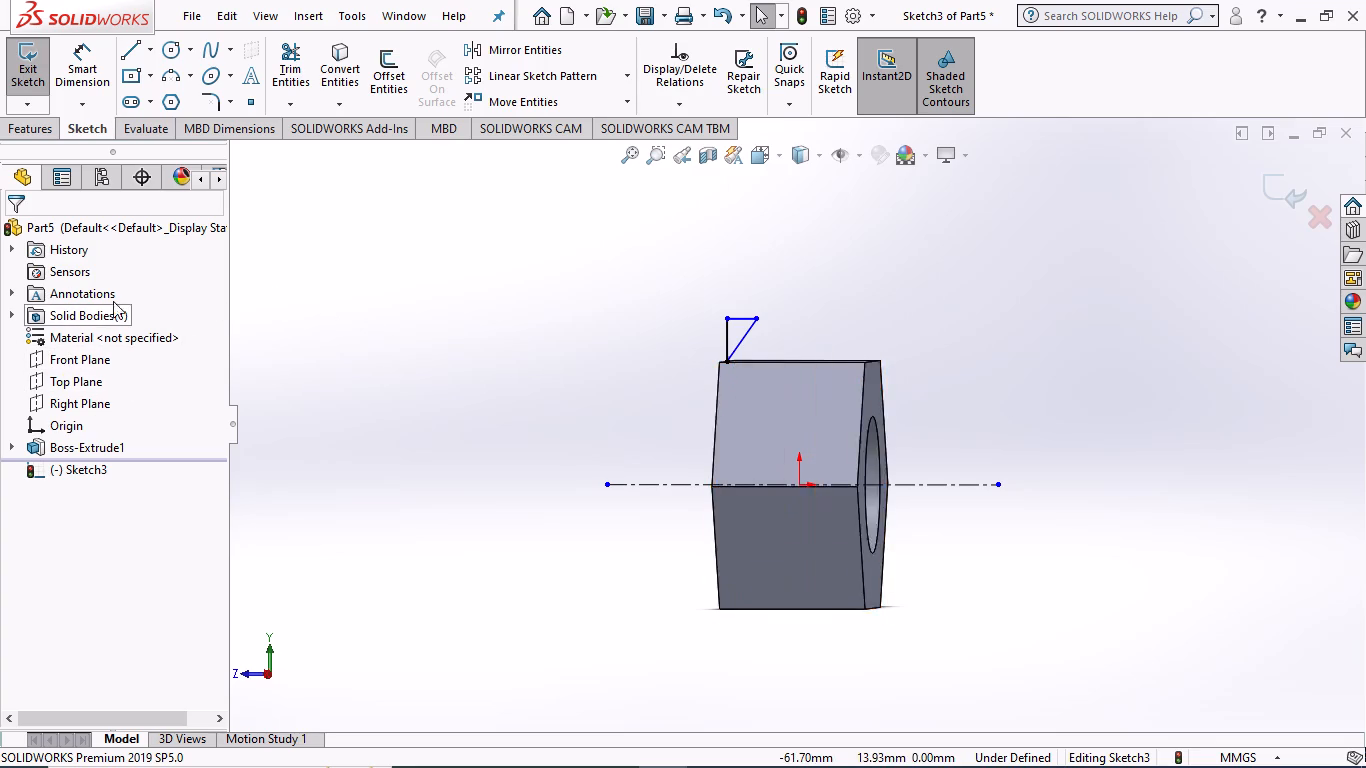
pyautogui.click(98, 75)
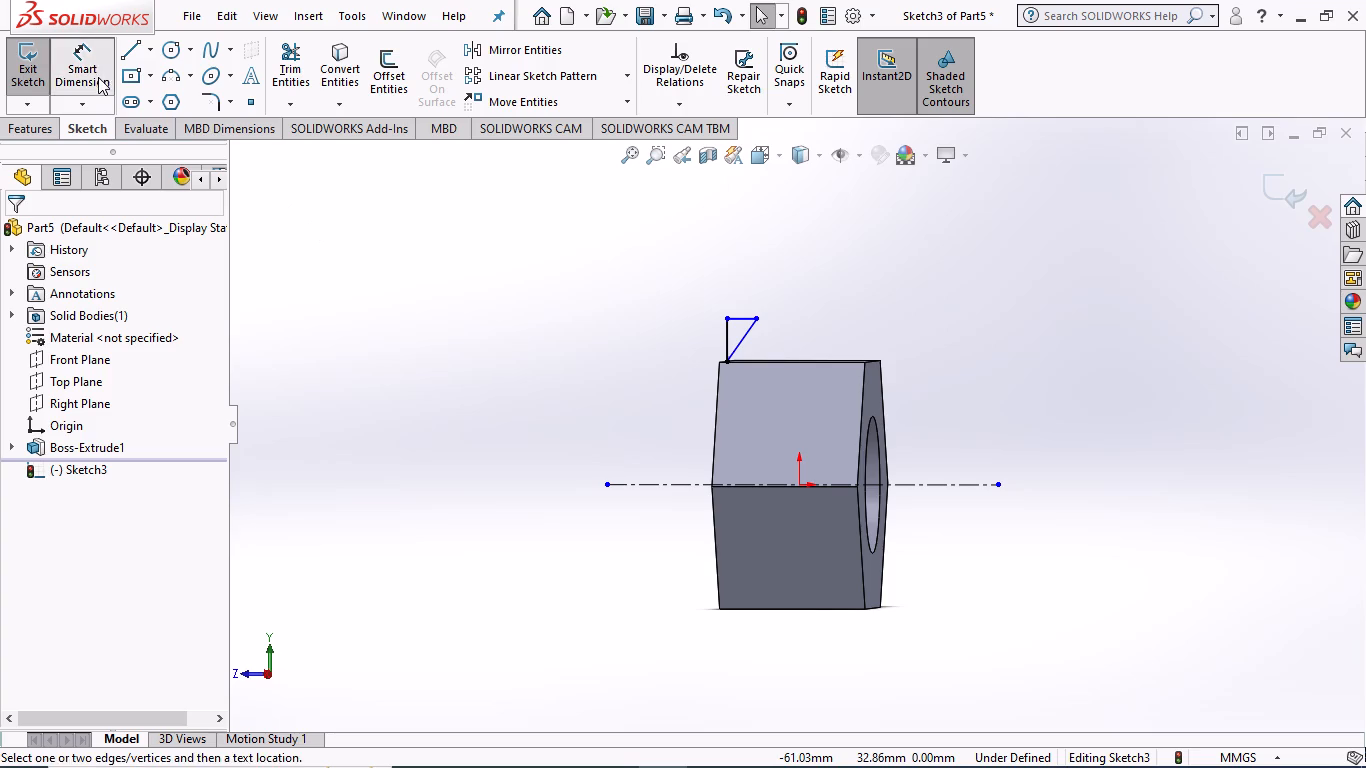
pyautogui.click(735, 315)
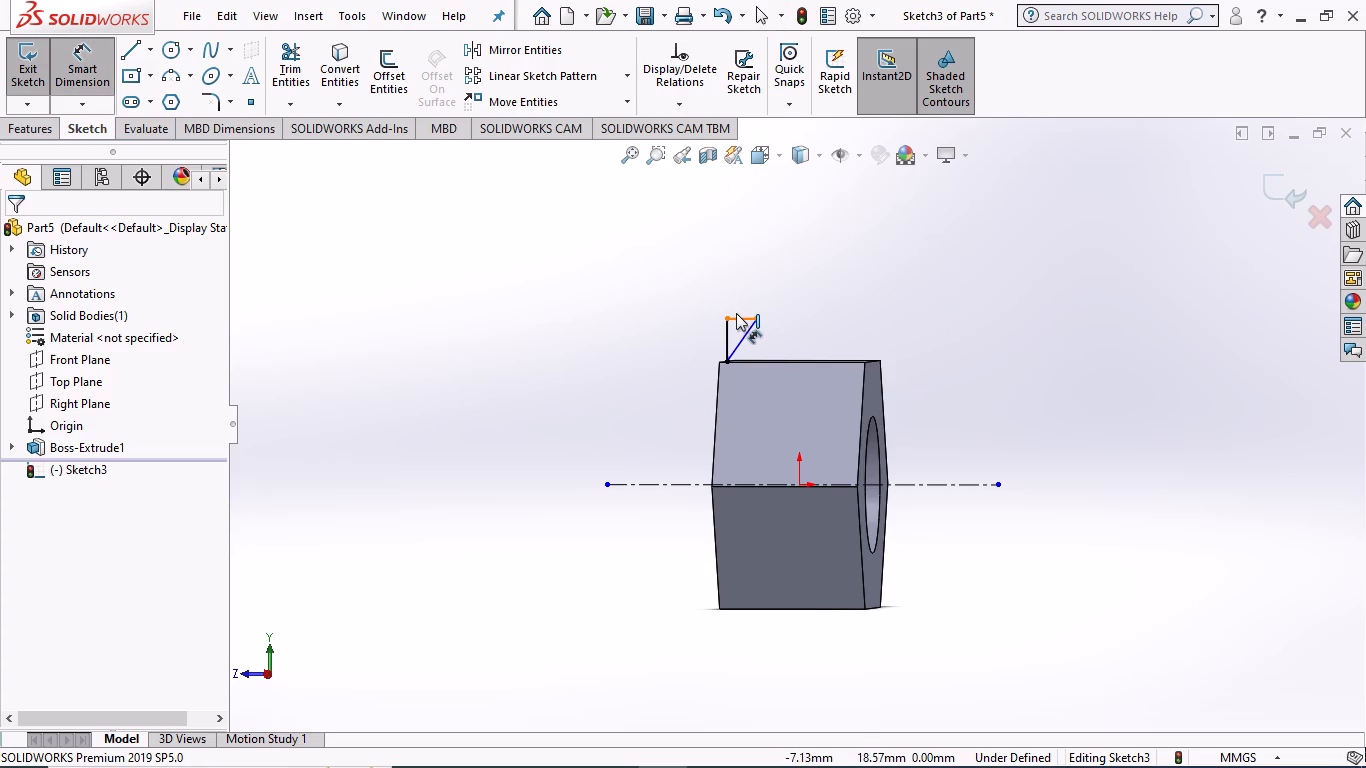
pyautogui.click(741, 287)
pyautogui.press('1')
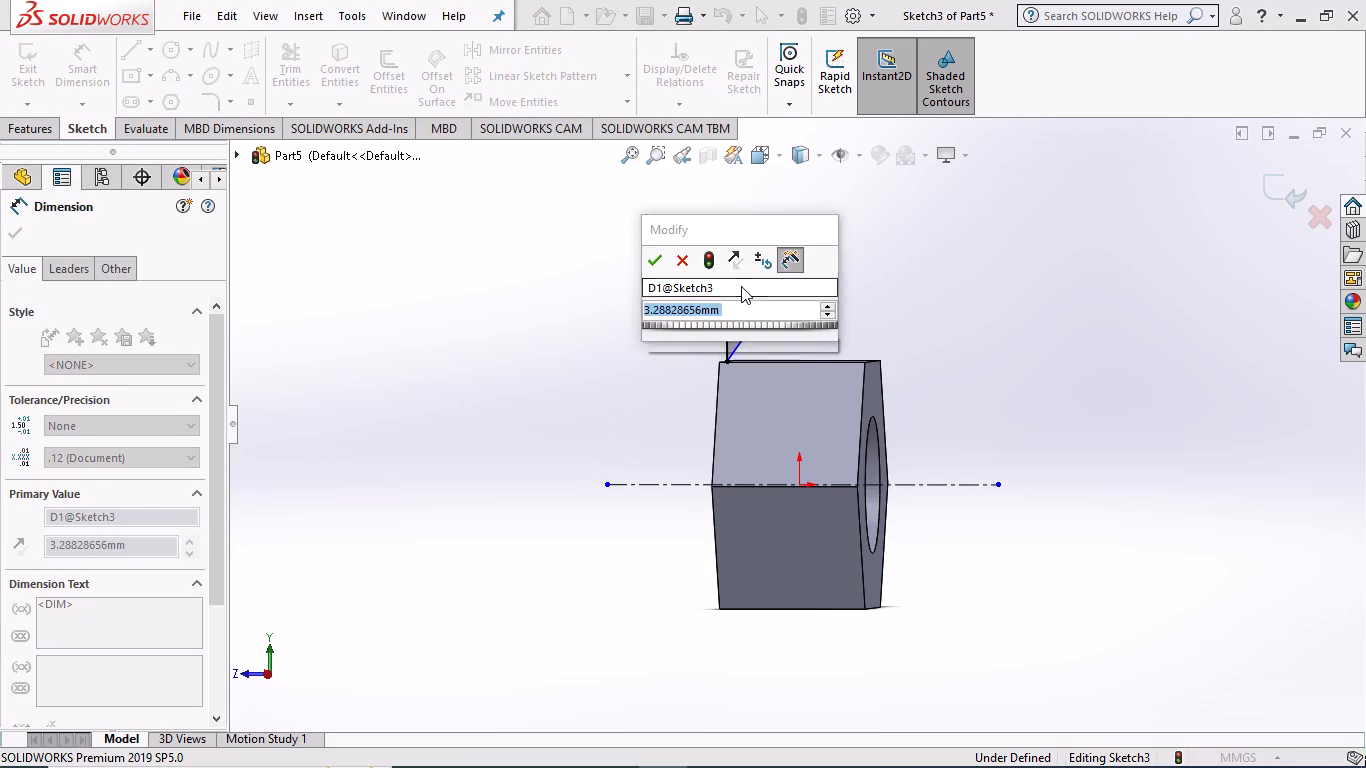
pyautogui.press('5')
pyautogui.press('Return')
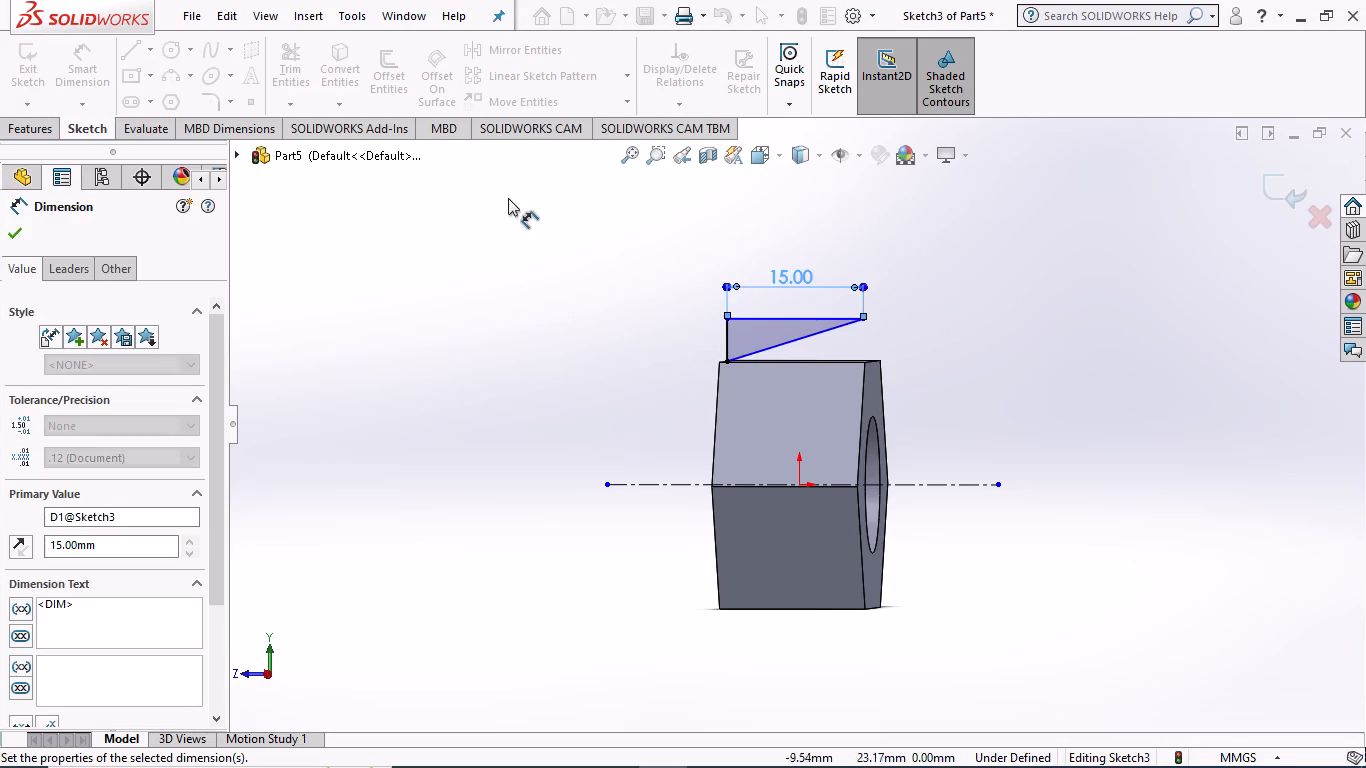
pyautogui.middleClick(494, 280)
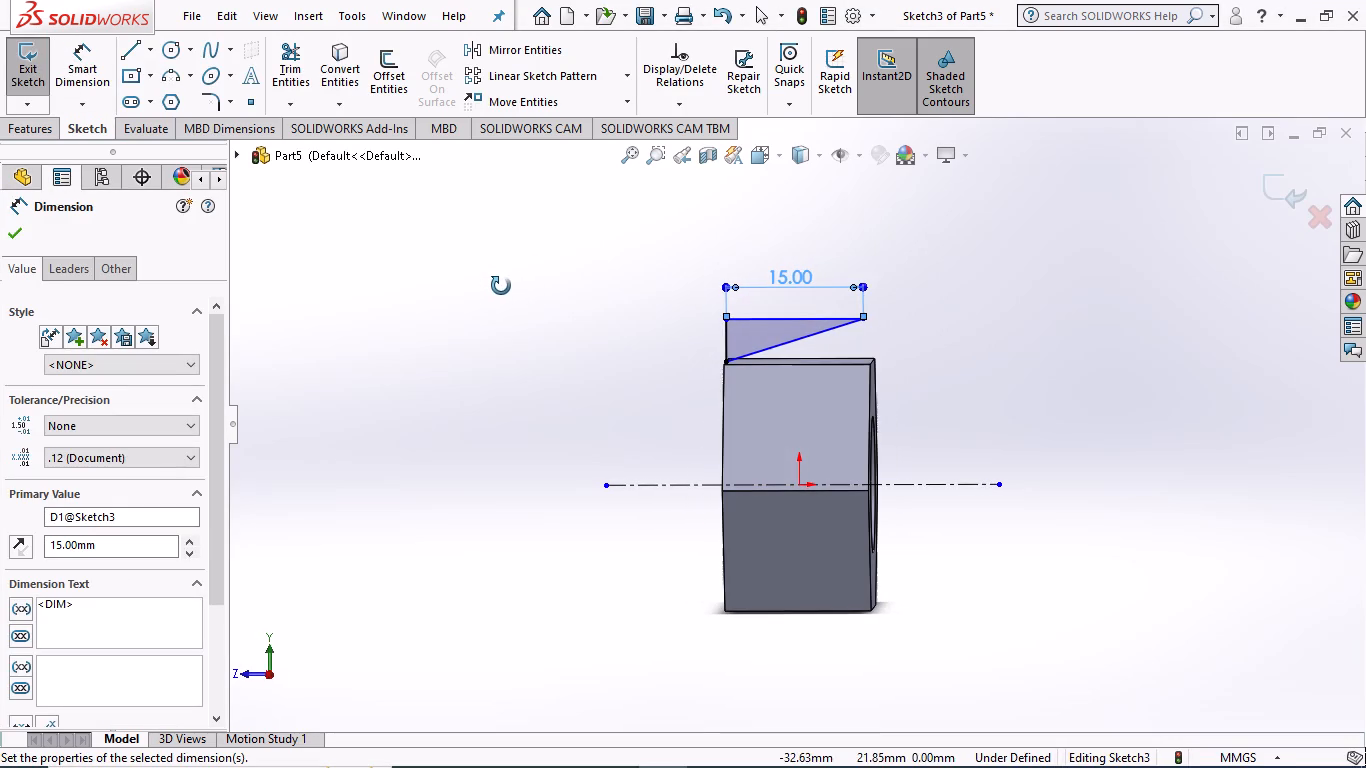
pyautogui.doubleClick(802, 276)
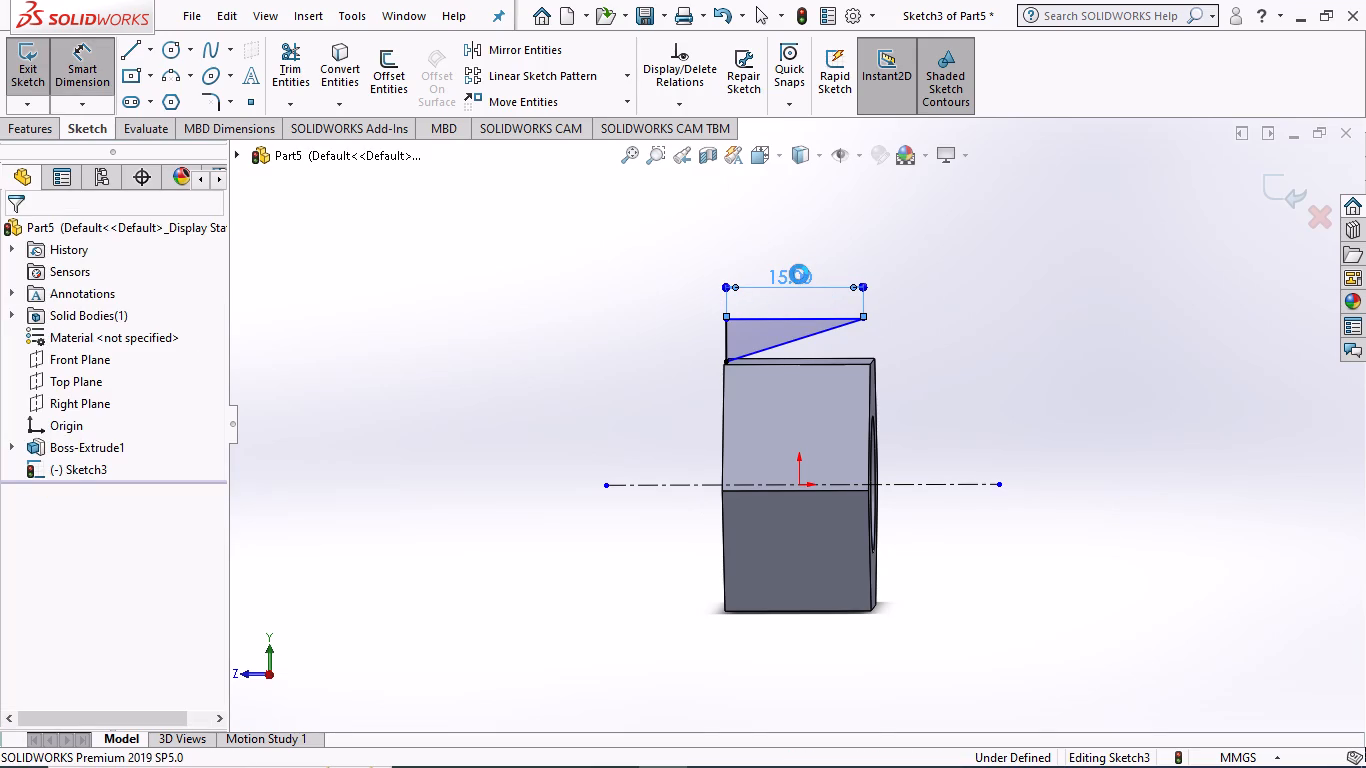
pyautogui.press('3')
pyautogui.press('Return')
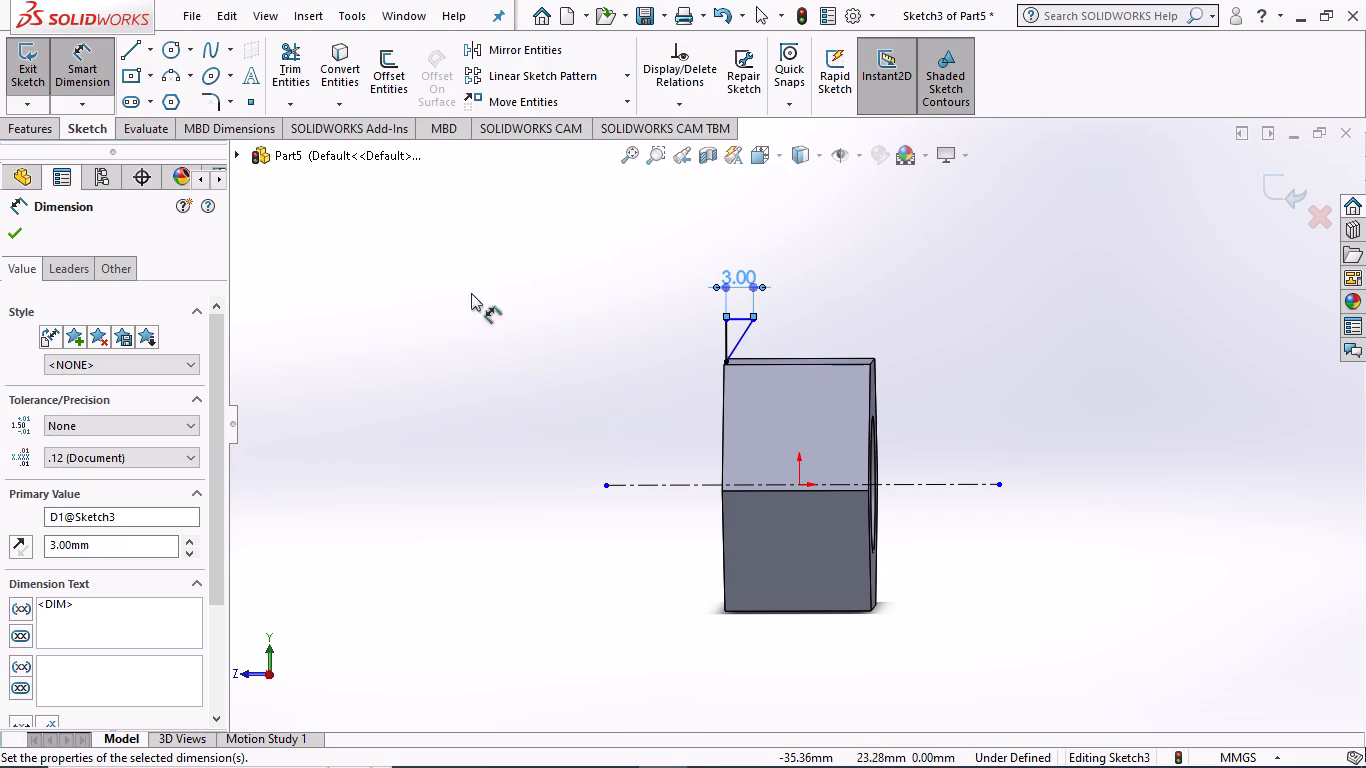
# Dimension the triangle's vertical side at 15 mm and finish dimensioning.
pyautogui.click(726, 340)
pyautogui.press('`')
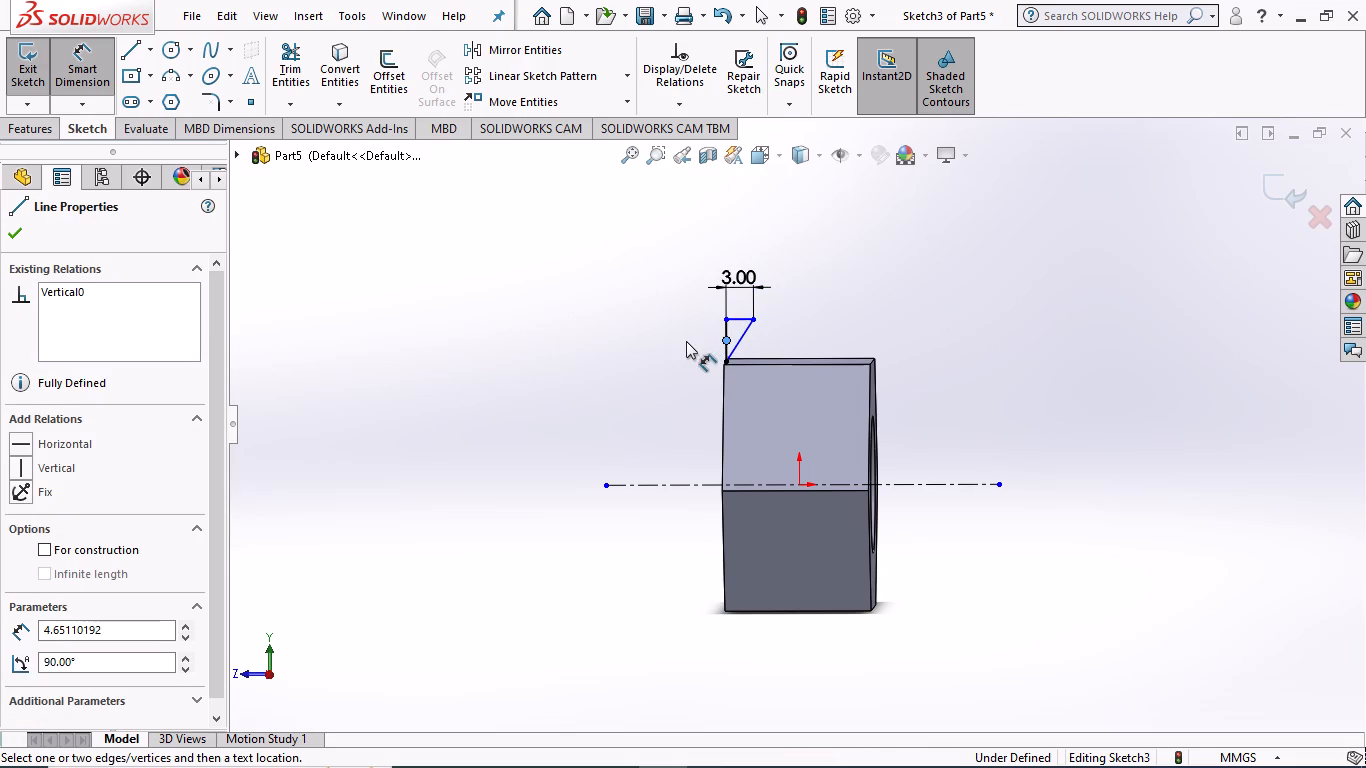
pyautogui.press('Escape')
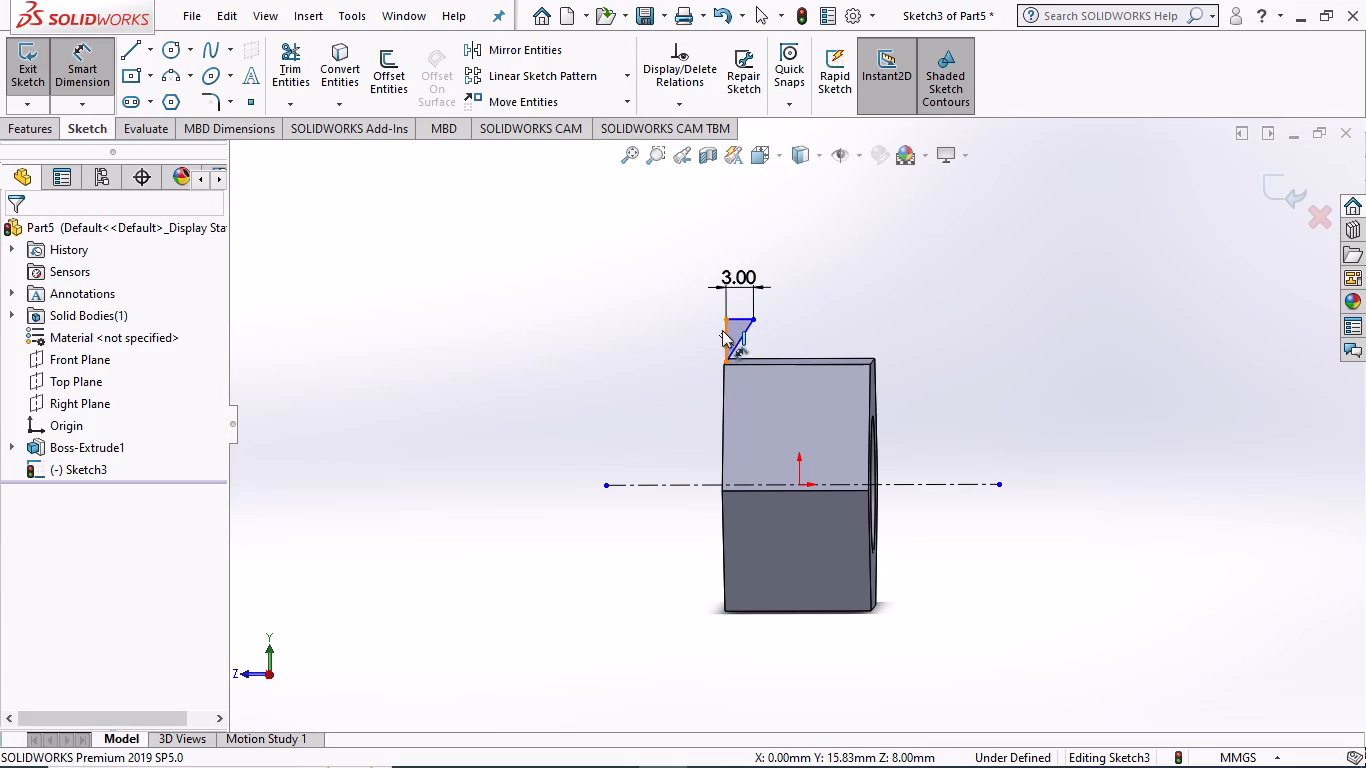
pyautogui.click(723, 328)
pyautogui.click(695, 332)
pyautogui.write('15')
pyautogui.press('Return')
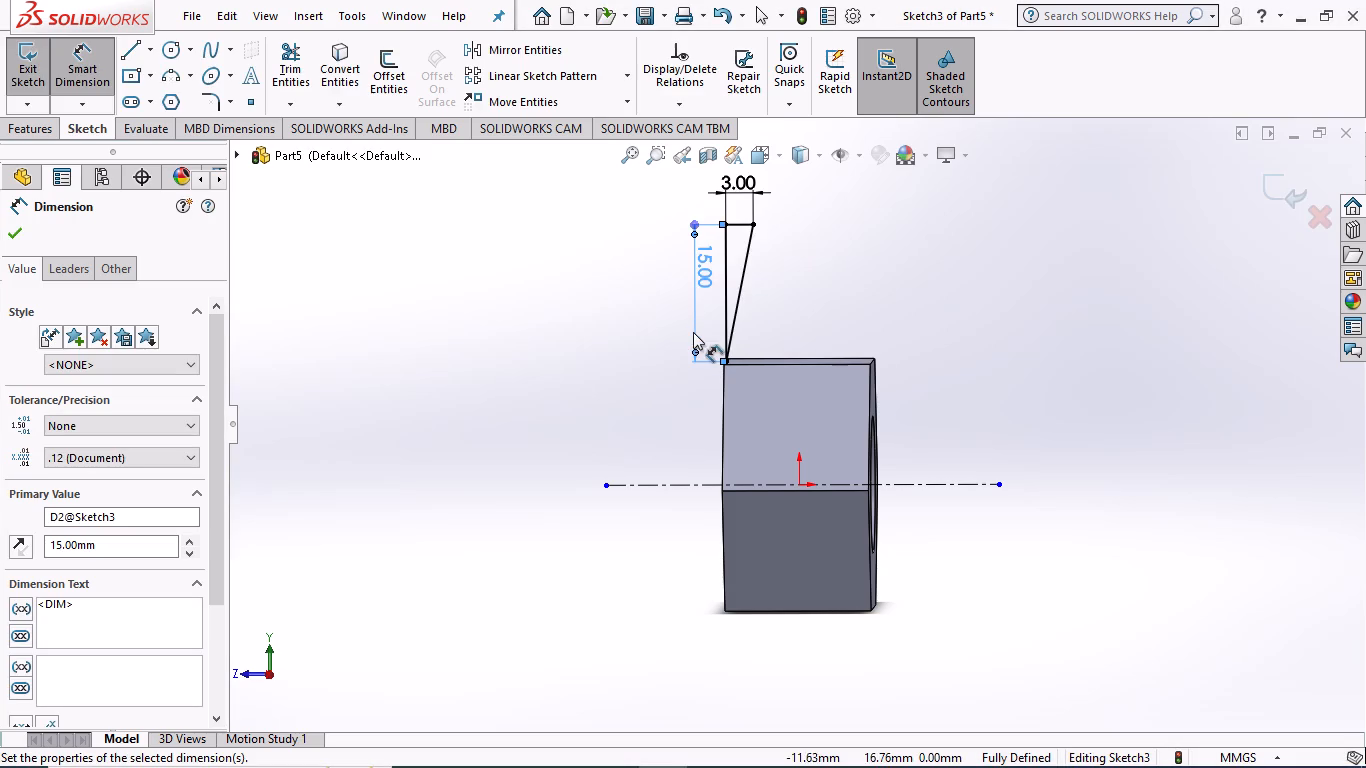
pyautogui.moveTo(563, 327); pyautogui.dragTo(622, 315, button='middle')
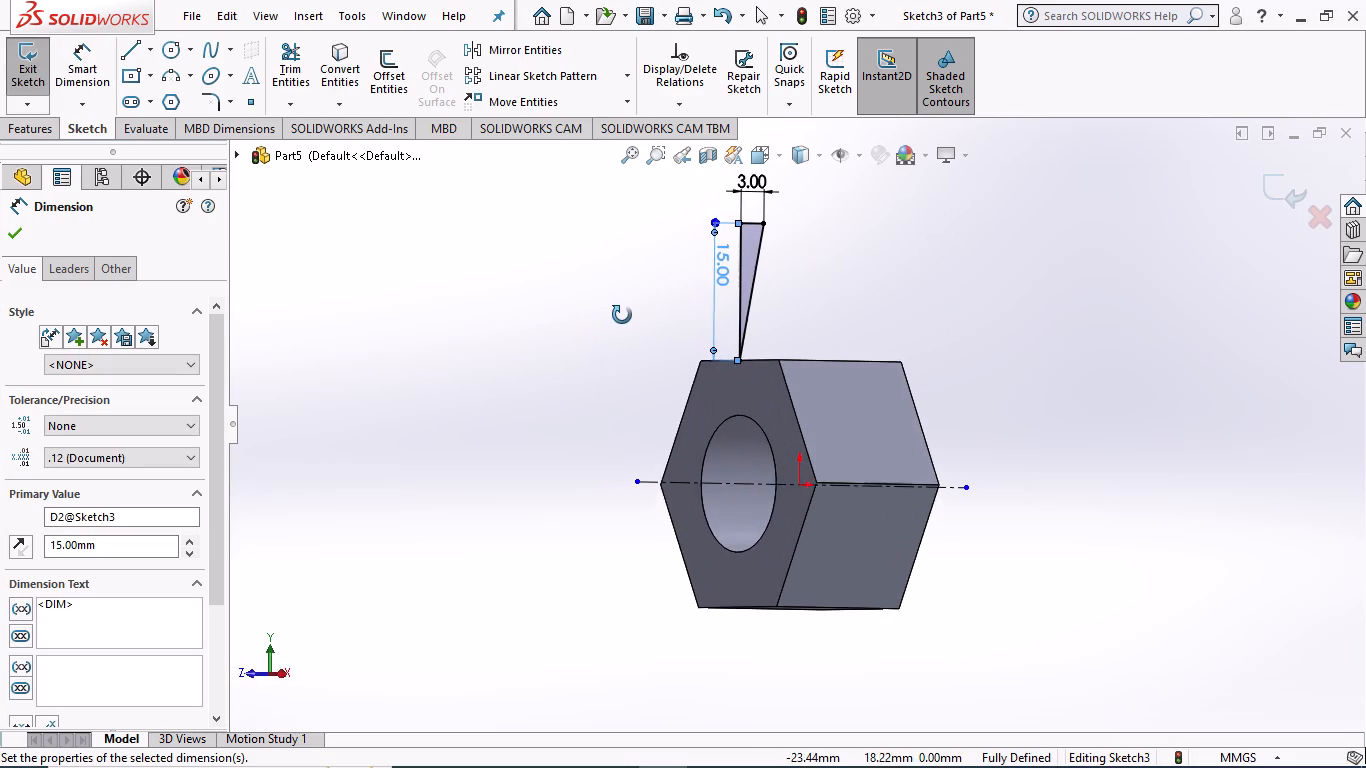
pyautogui.moveTo(622, 315); pyautogui.dragTo(606, 320, button='middle')
pyautogui.scroll(1, 637, 313)
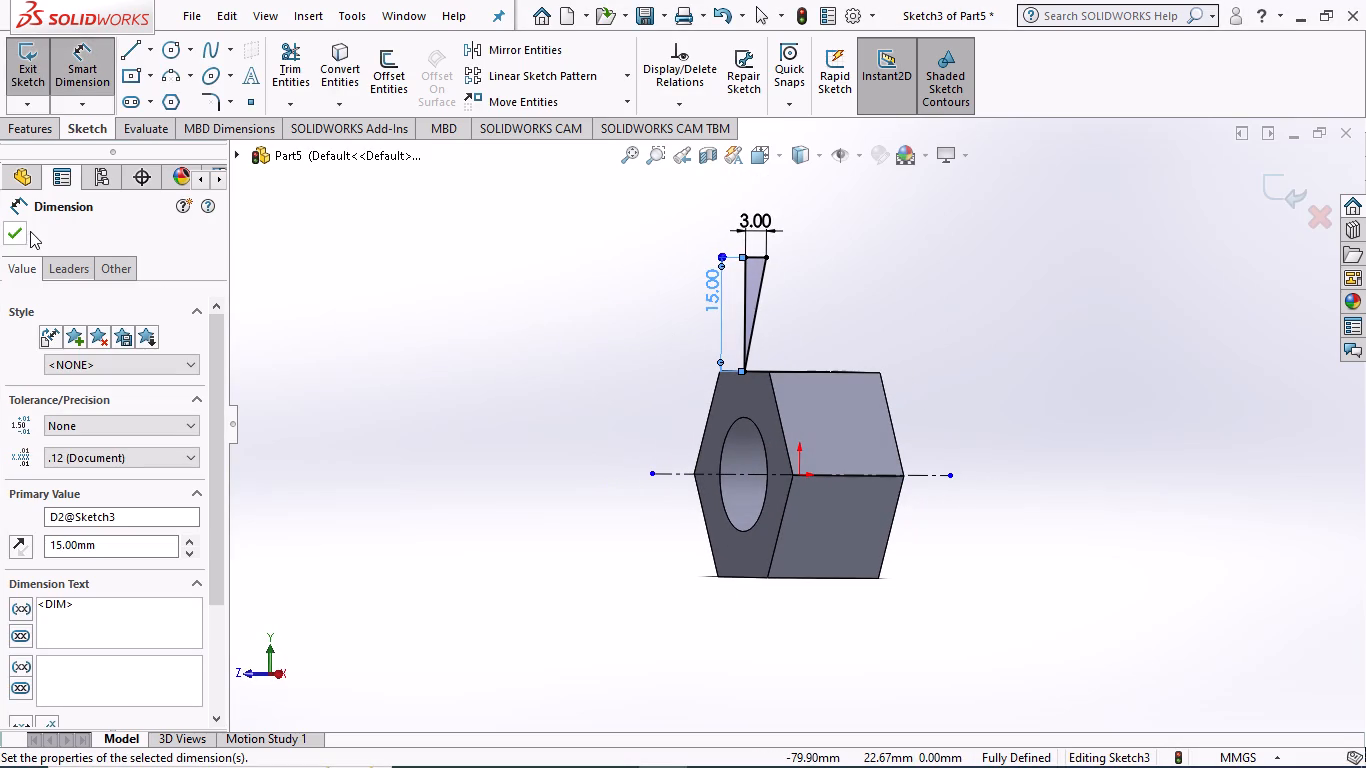
pyautogui.click(15, 236)
# Make a 360° revolved cut of the triangular profile around the horizontal centerline to bevel the nut's corners at the +Z end.
pyautogui.click(32, 130)
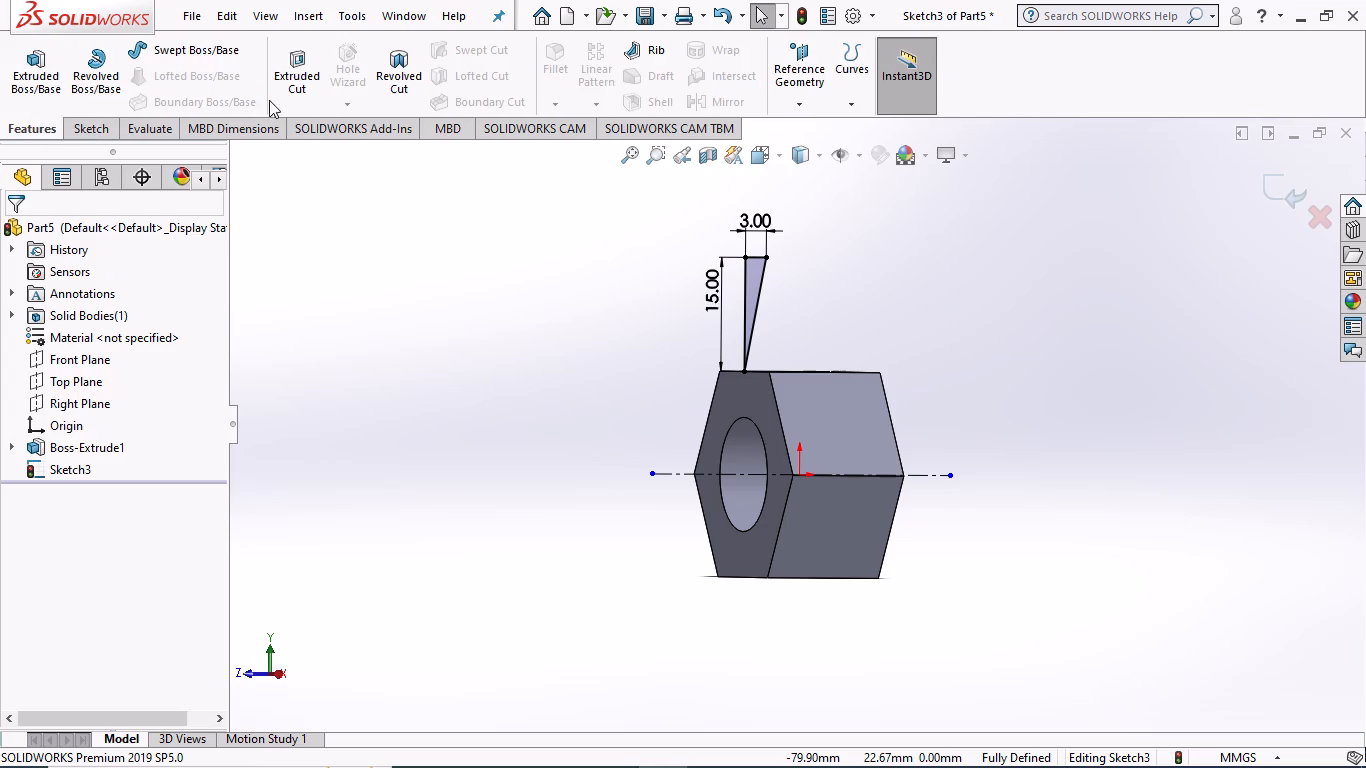
pyautogui.click(405, 67)
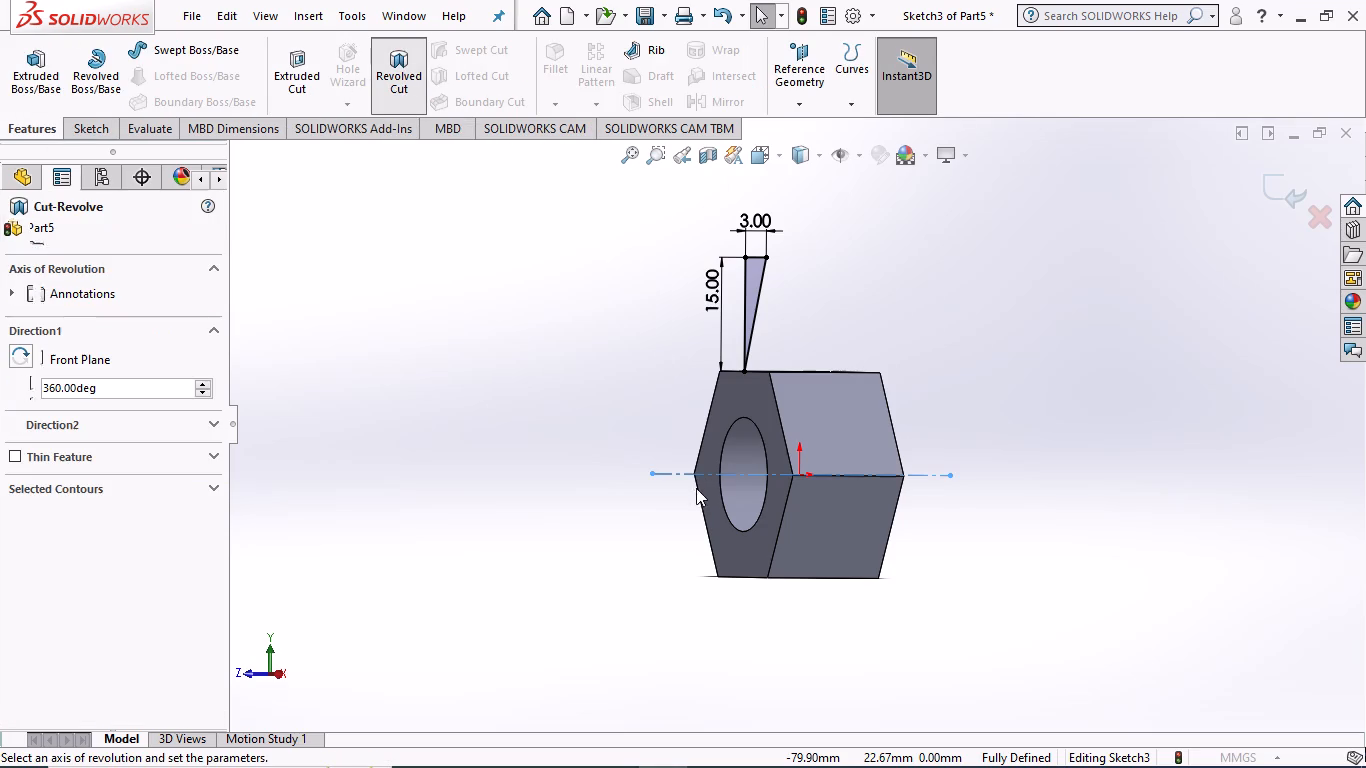
pyautogui.click(674, 471)
pyautogui.click(663, 472)
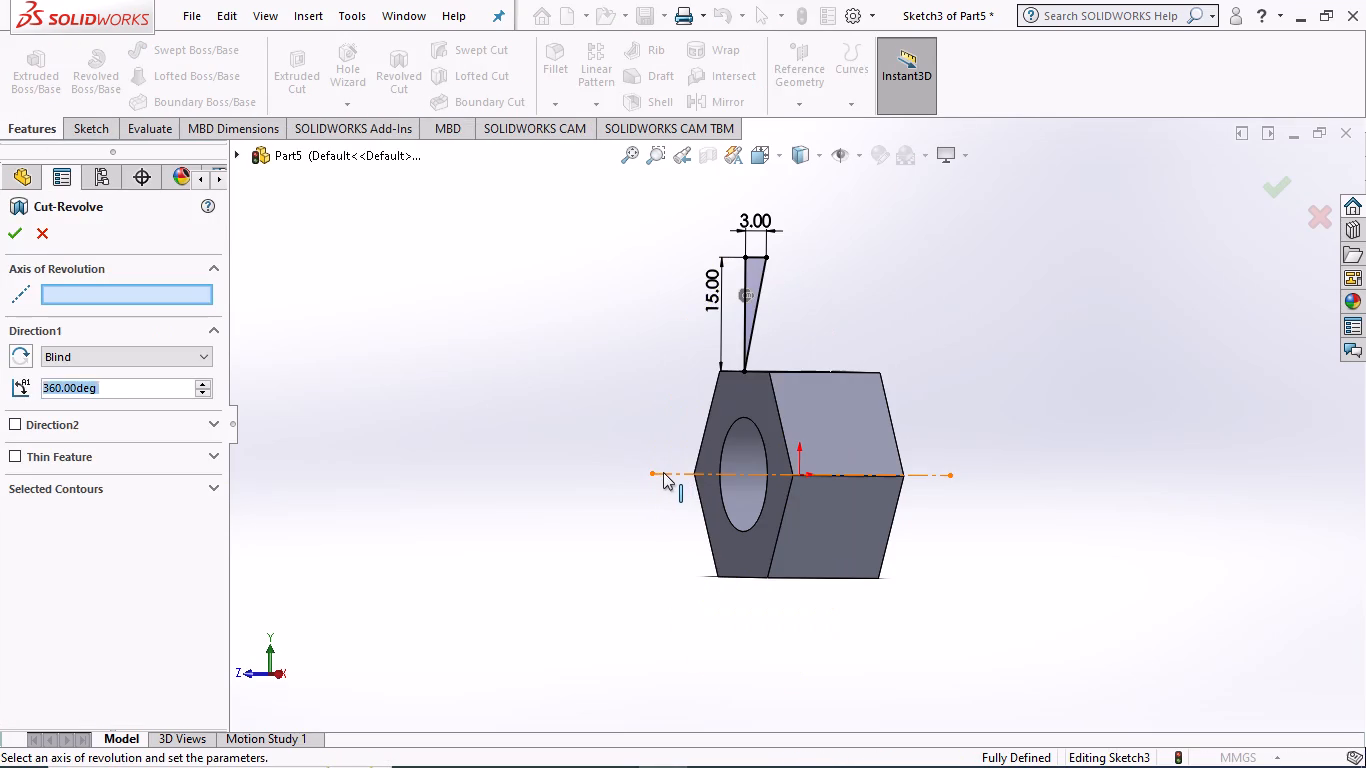
pyautogui.moveTo(551, 422); pyautogui.dragTo(699, 347, button='middle')
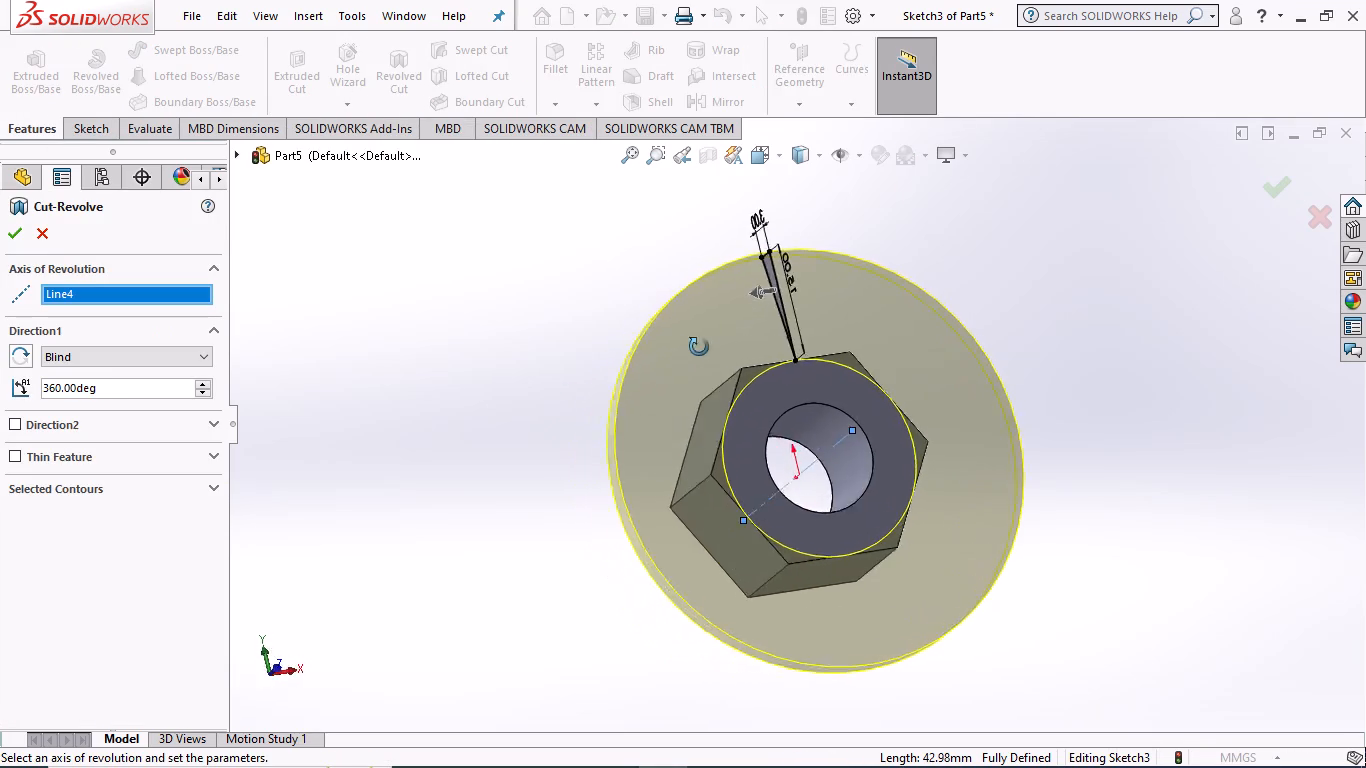
pyautogui.moveTo(699, 347); pyautogui.dragTo(813, 316, button='middle')
pyautogui.click(10, 229)
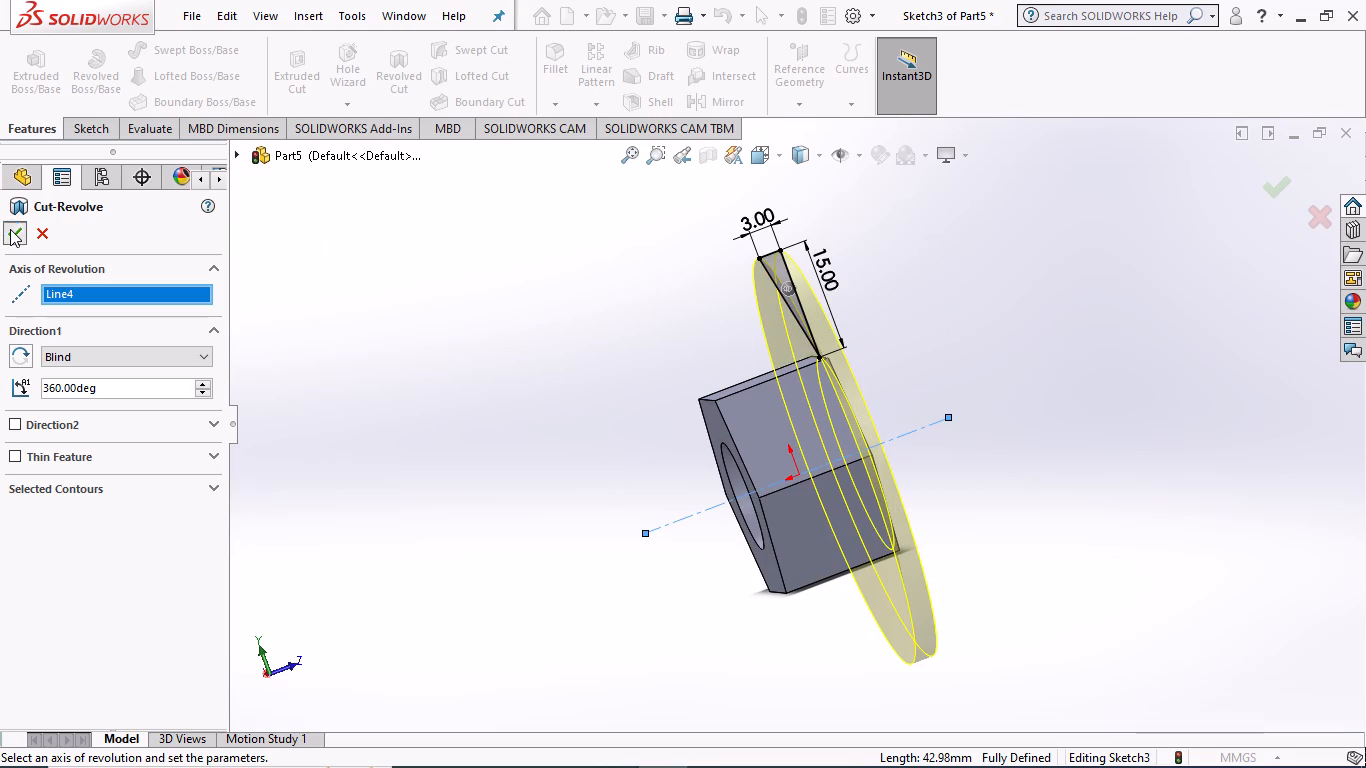
# Edit the revolved cut's sketch, set the triangle's short side to 5 mm, and exit the sketch to rebuild the cut.
pyautogui.moveTo(455, 429); pyautogui.dragTo(453, 429, button='middle')
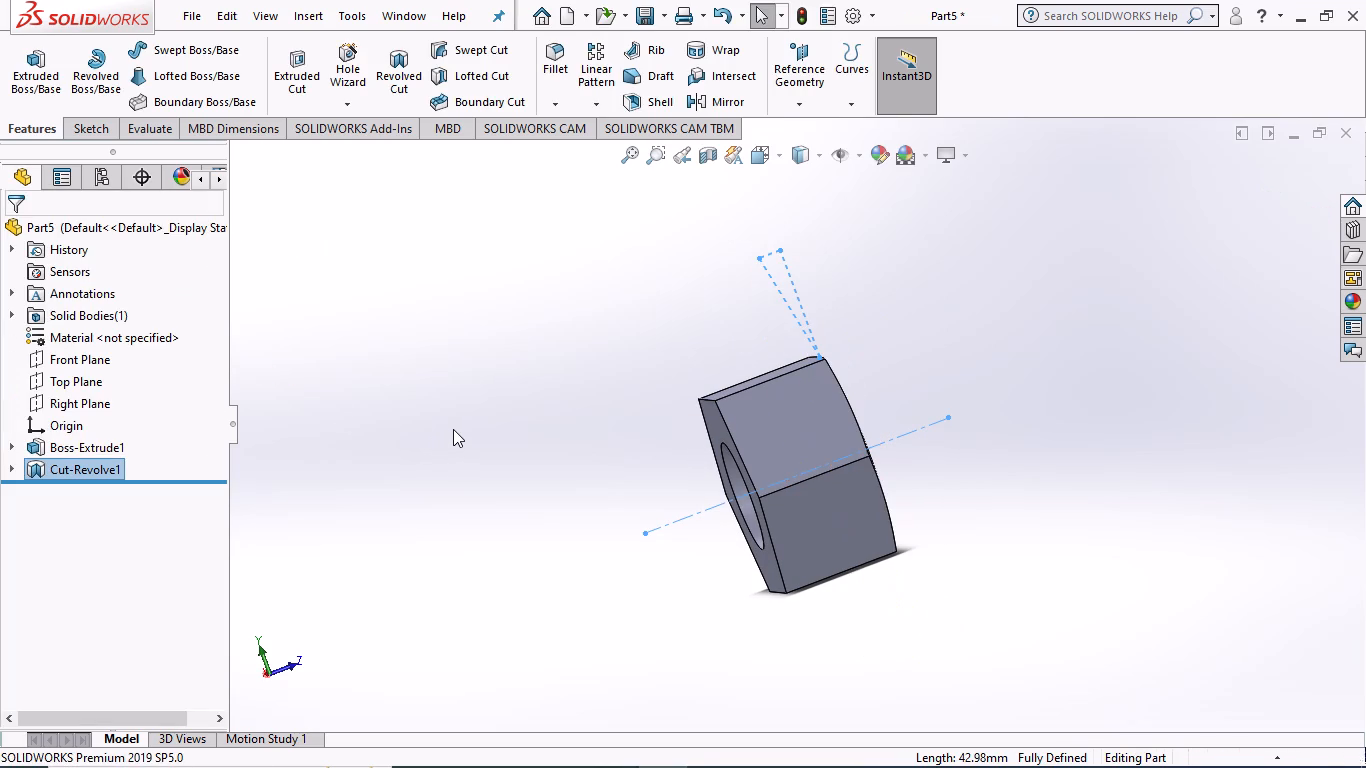
pyautogui.moveTo(453, 429); pyautogui.dragTo(373, 218, button='middle')
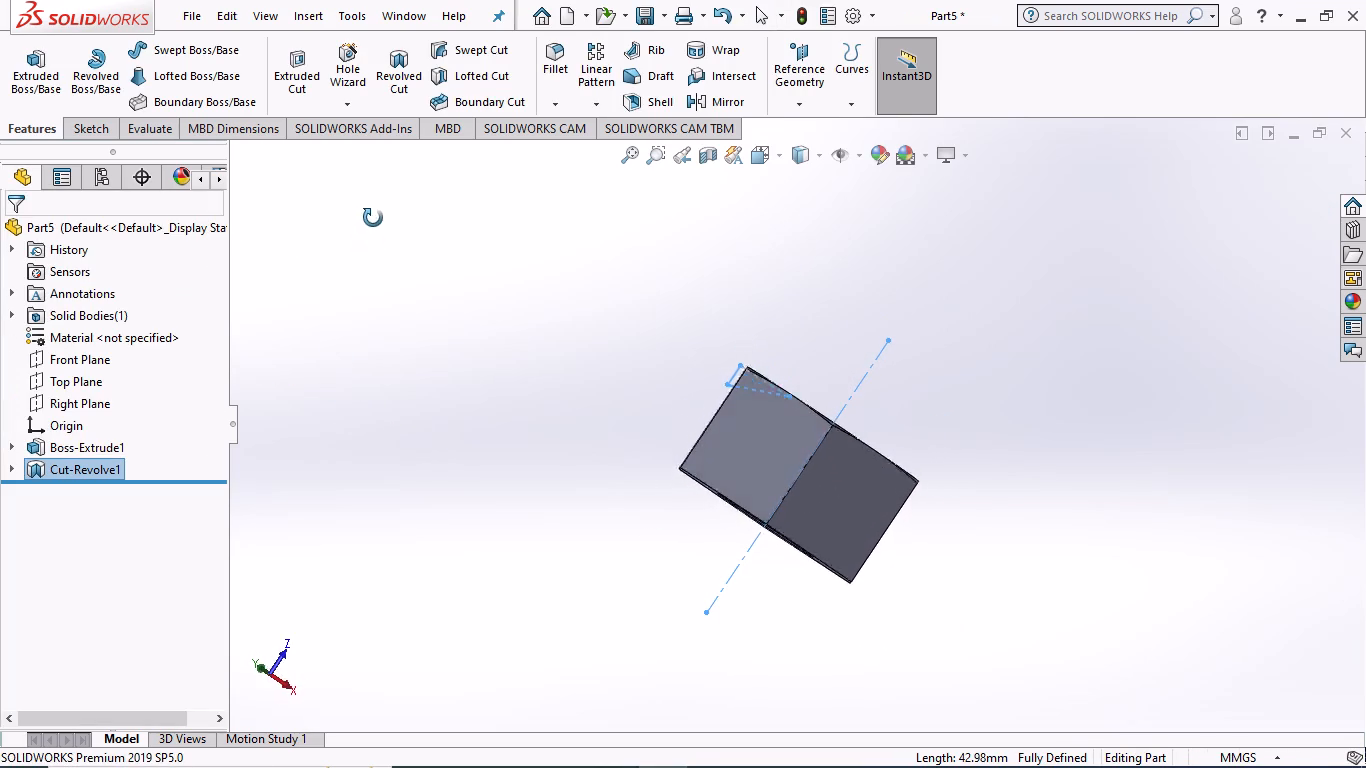
pyautogui.moveTo(373, 218); pyautogui.dragTo(319, 185, button='middle')
pyautogui.moveTo(460, 523); pyautogui.dragTo(402, 410, button='middle')
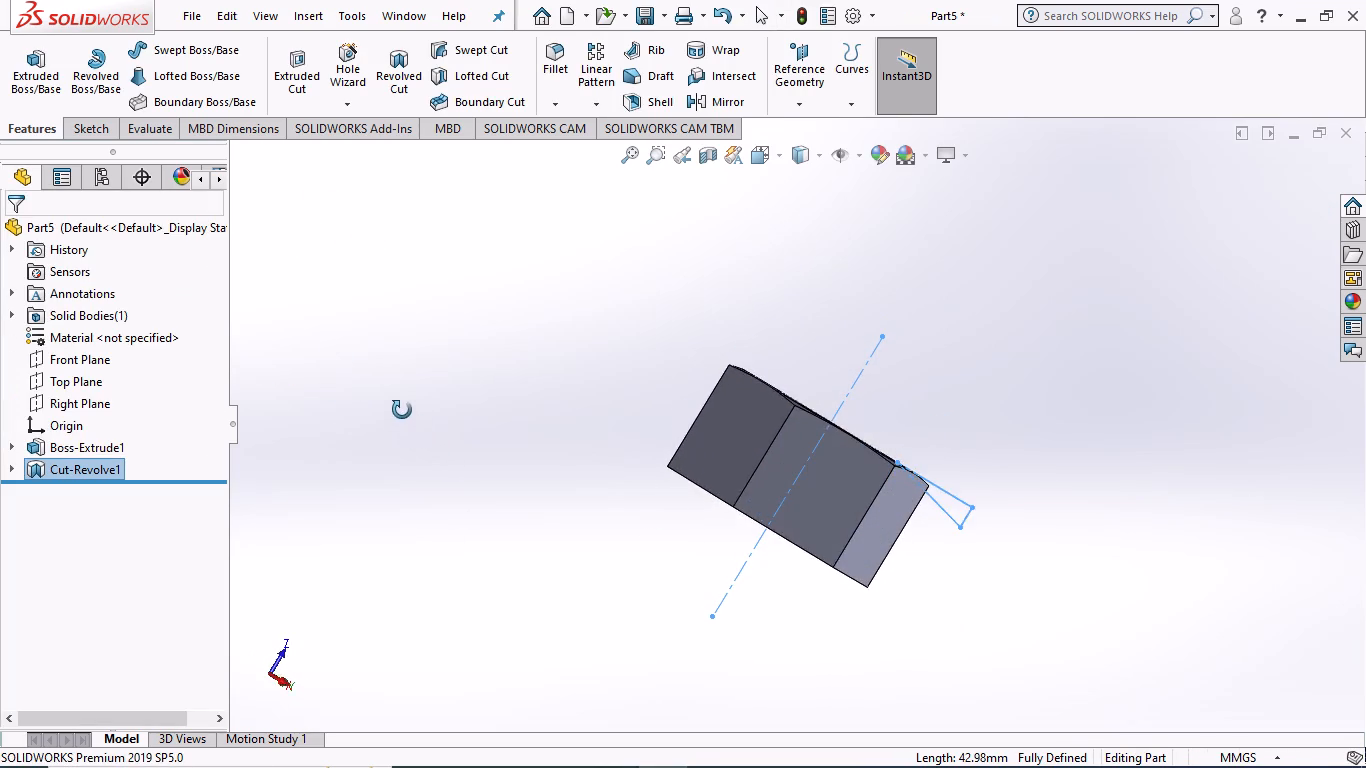
pyautogui.moveTo(402, 410); pyautogui.dragTo(339, 319, button='middle')
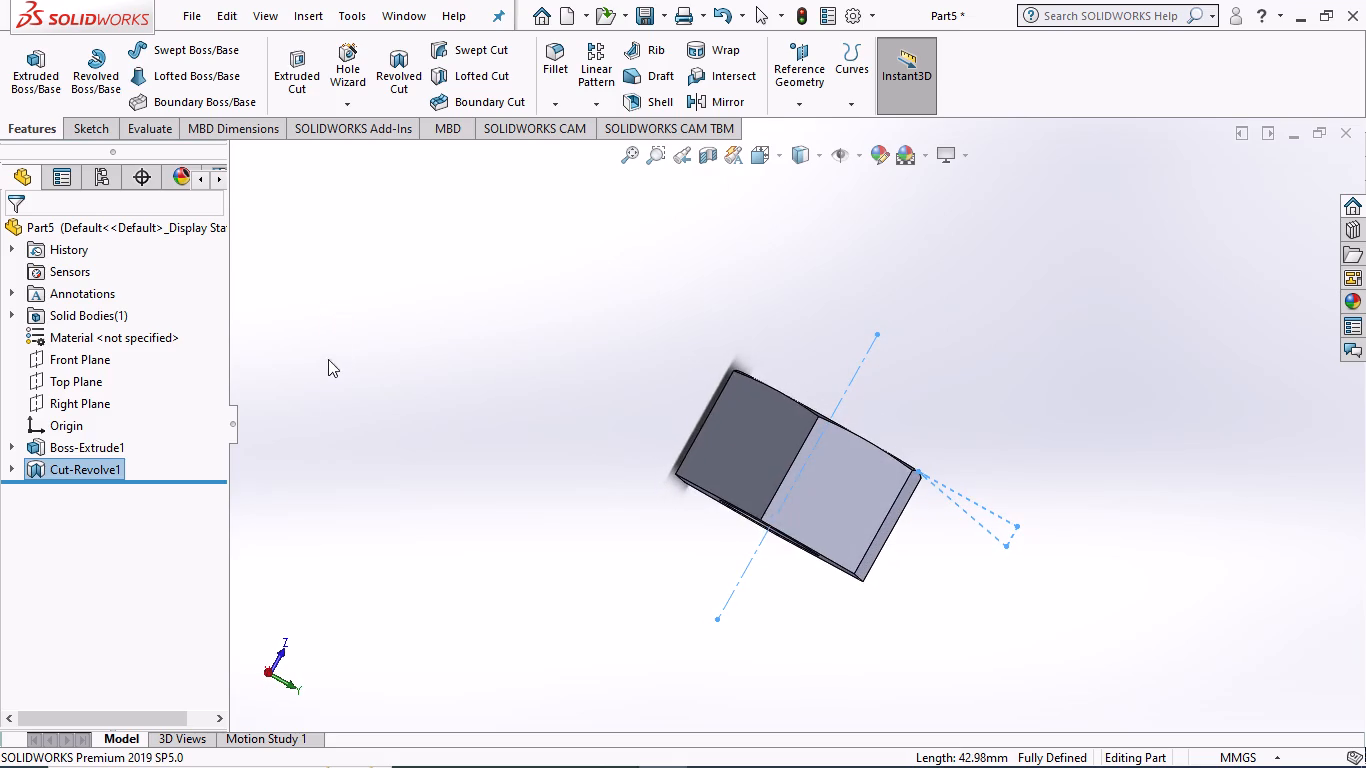
pyautogui.click(10, 467)
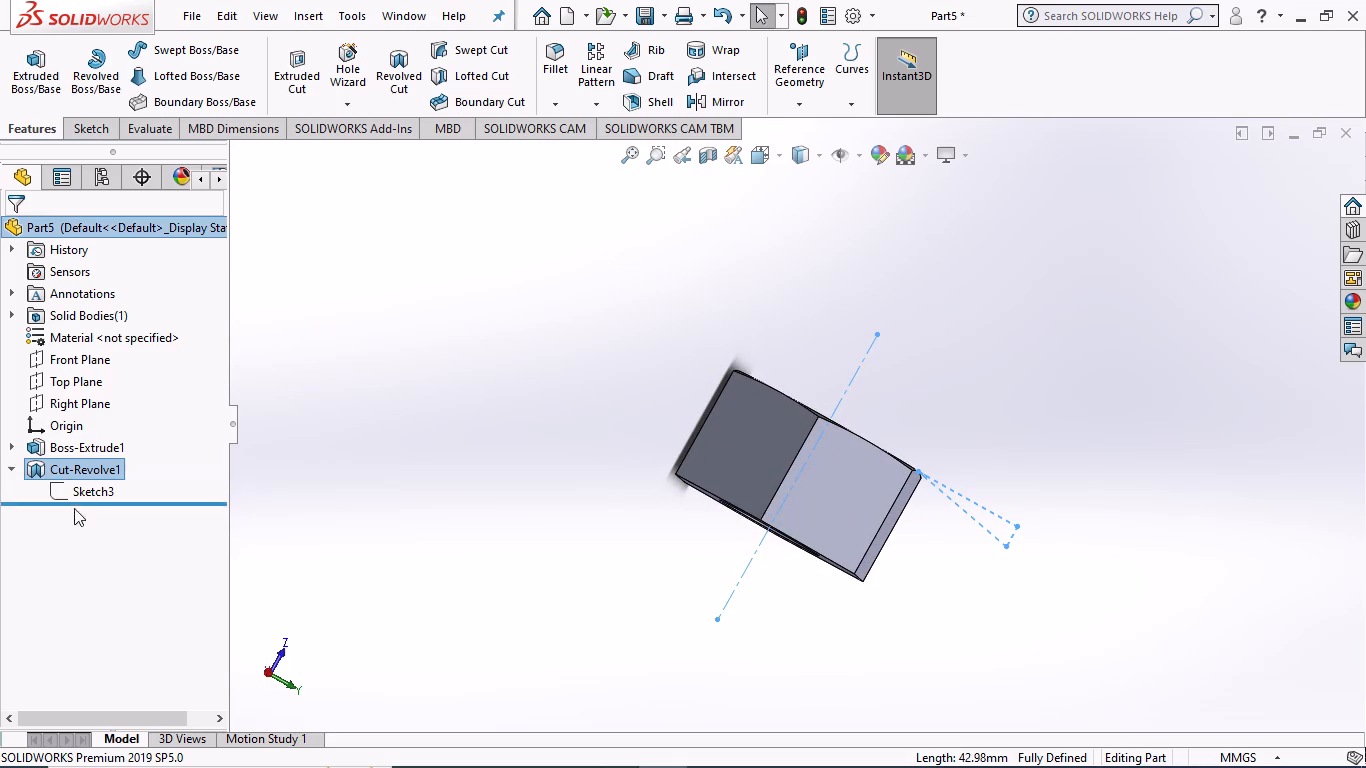
pyautogui.click(79, 500)
pyautogui.click(83, 491)
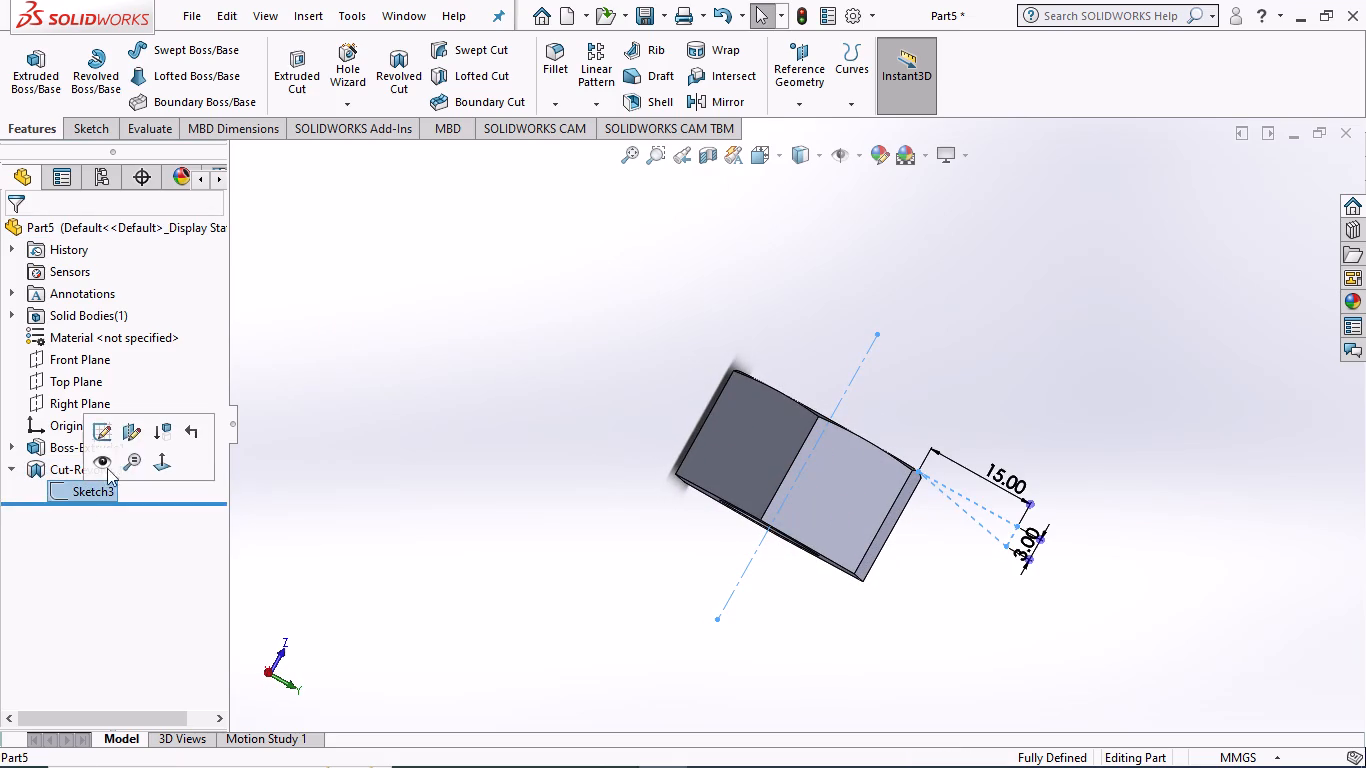
pyautogui.click(96, 428)
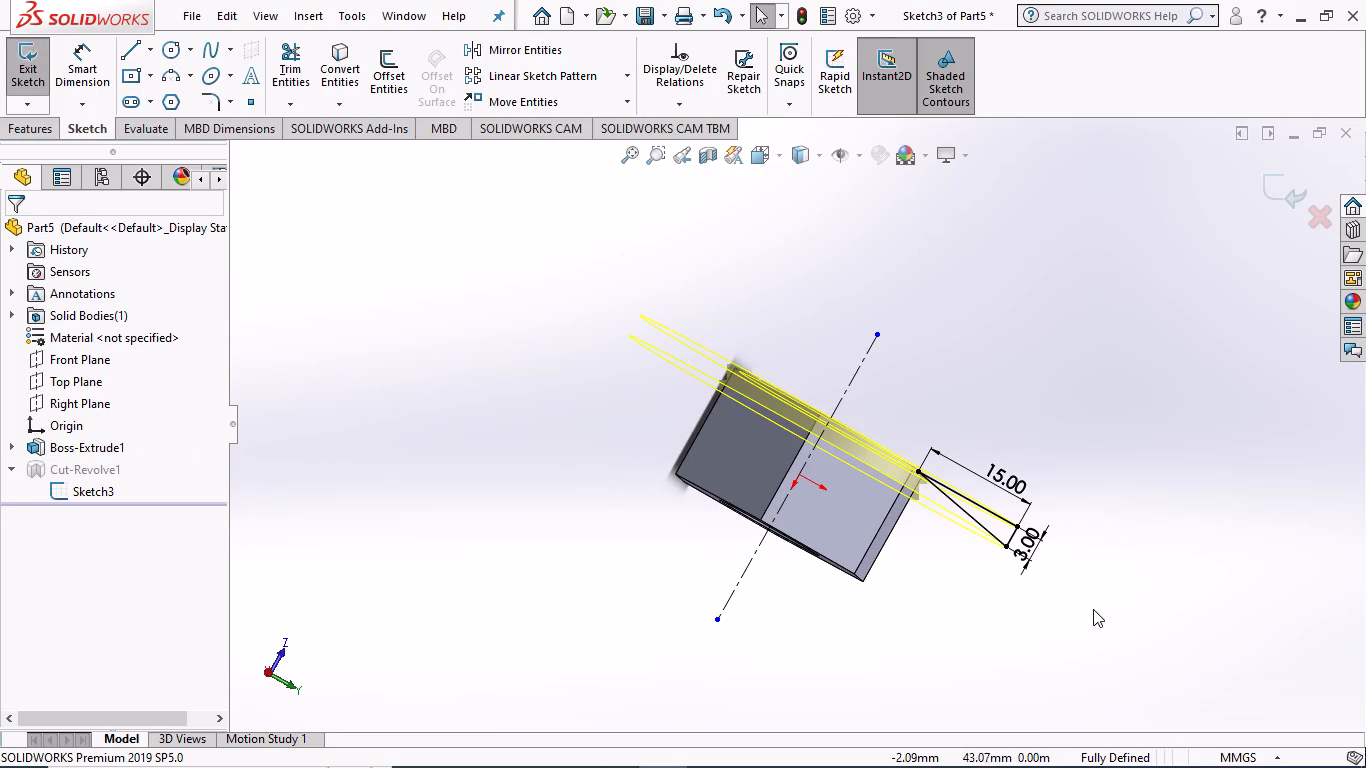
pyautogui.doubleClick(1025, 544)
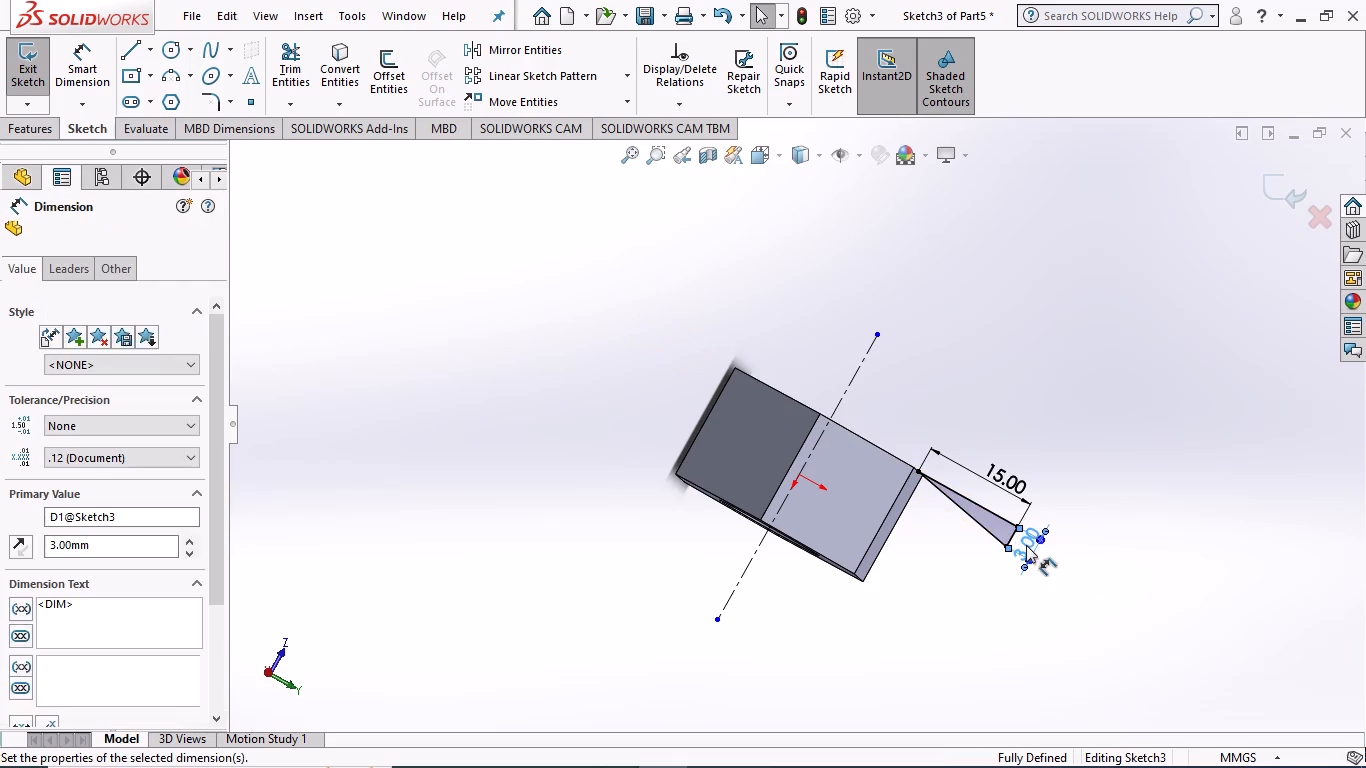
pyautogui.press('5')
pyautogui.press('Return')
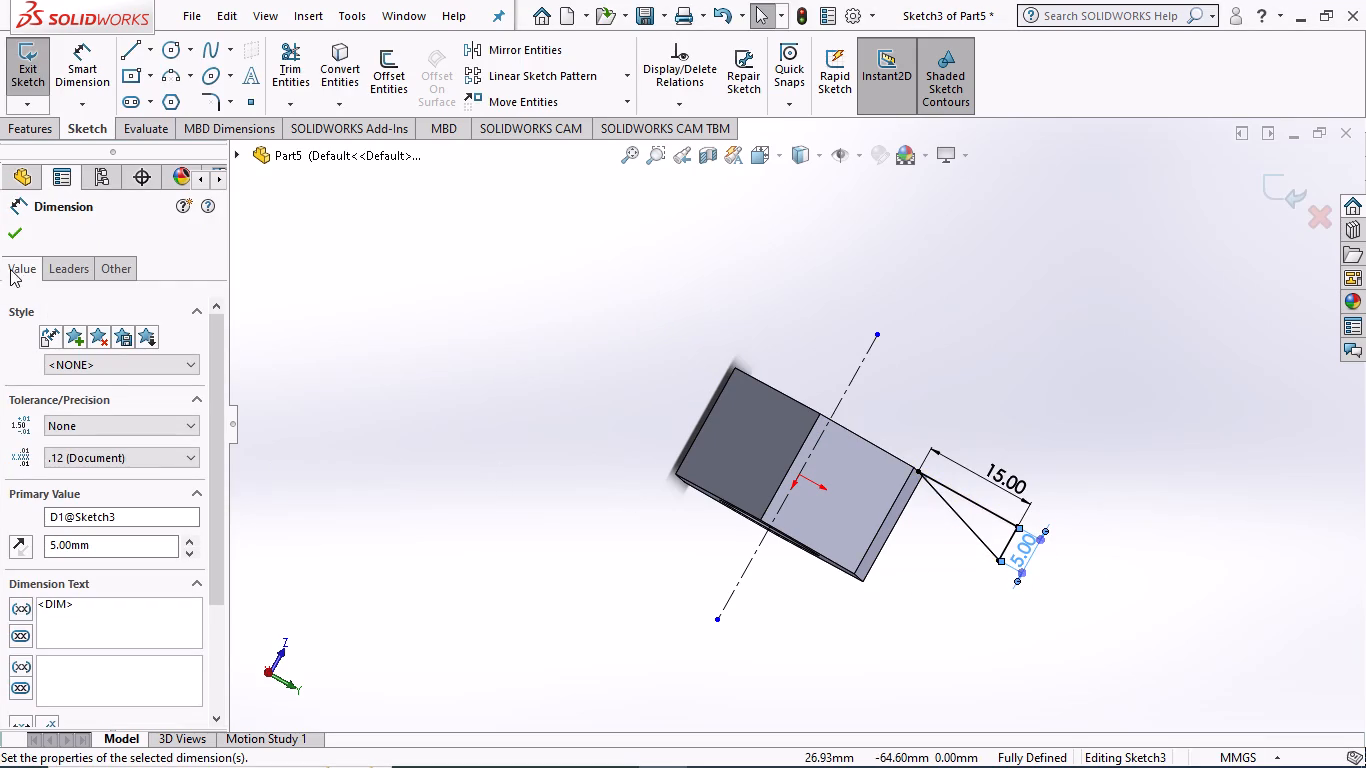
pyautogui.click(15, 238)
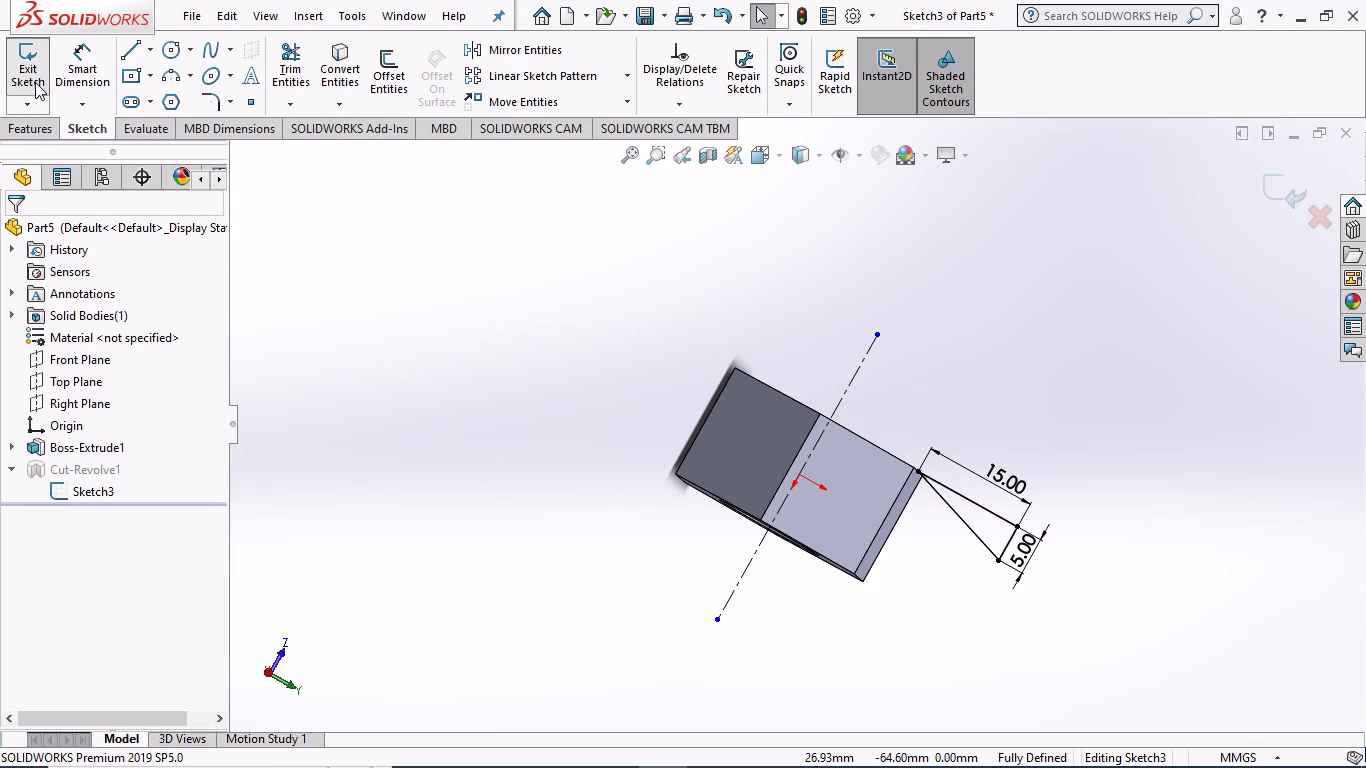
pyautogui.click(34, 80)
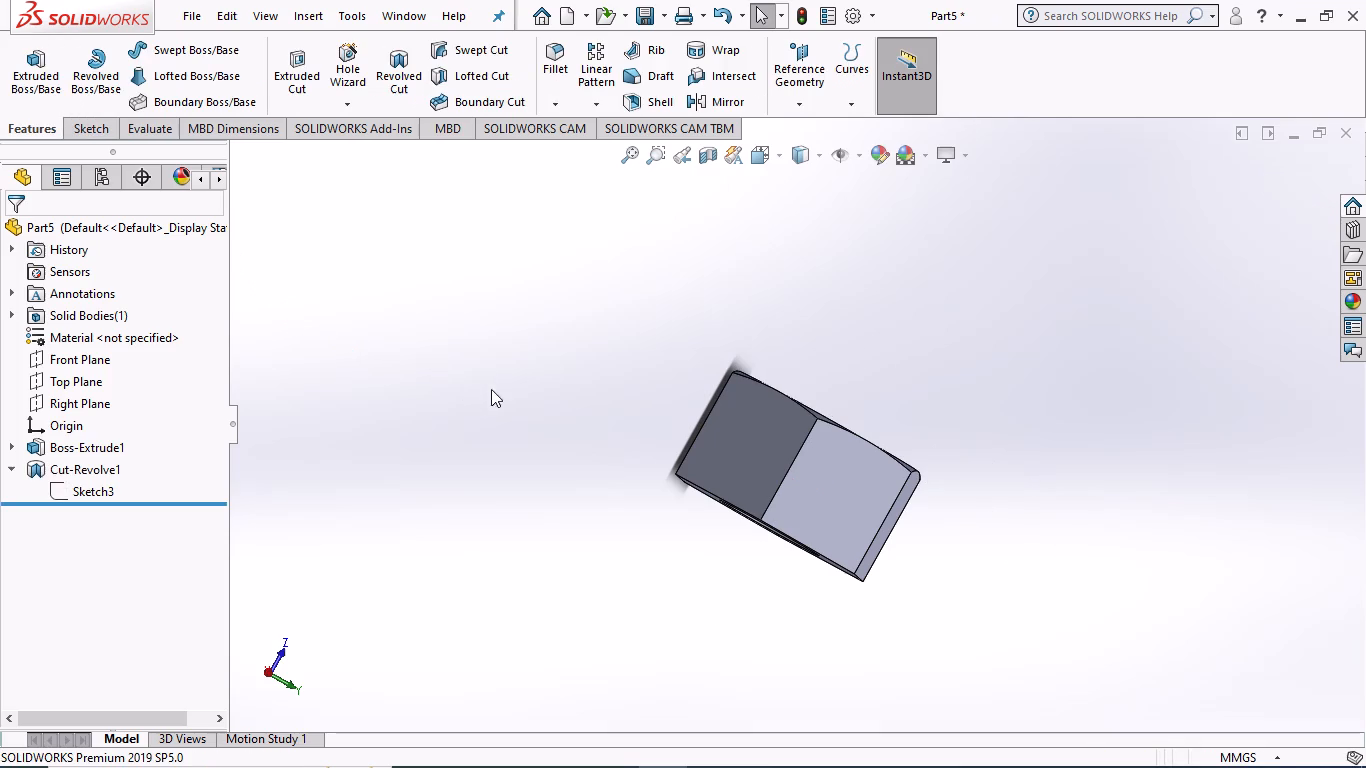
# Examine the beveled corners of the nut from several angles.
pyautogui.moveTo(454, 365); pyautogui.dragTo(336, 302, button='middle')
pyautogui.scroll(-1, 328, 305)
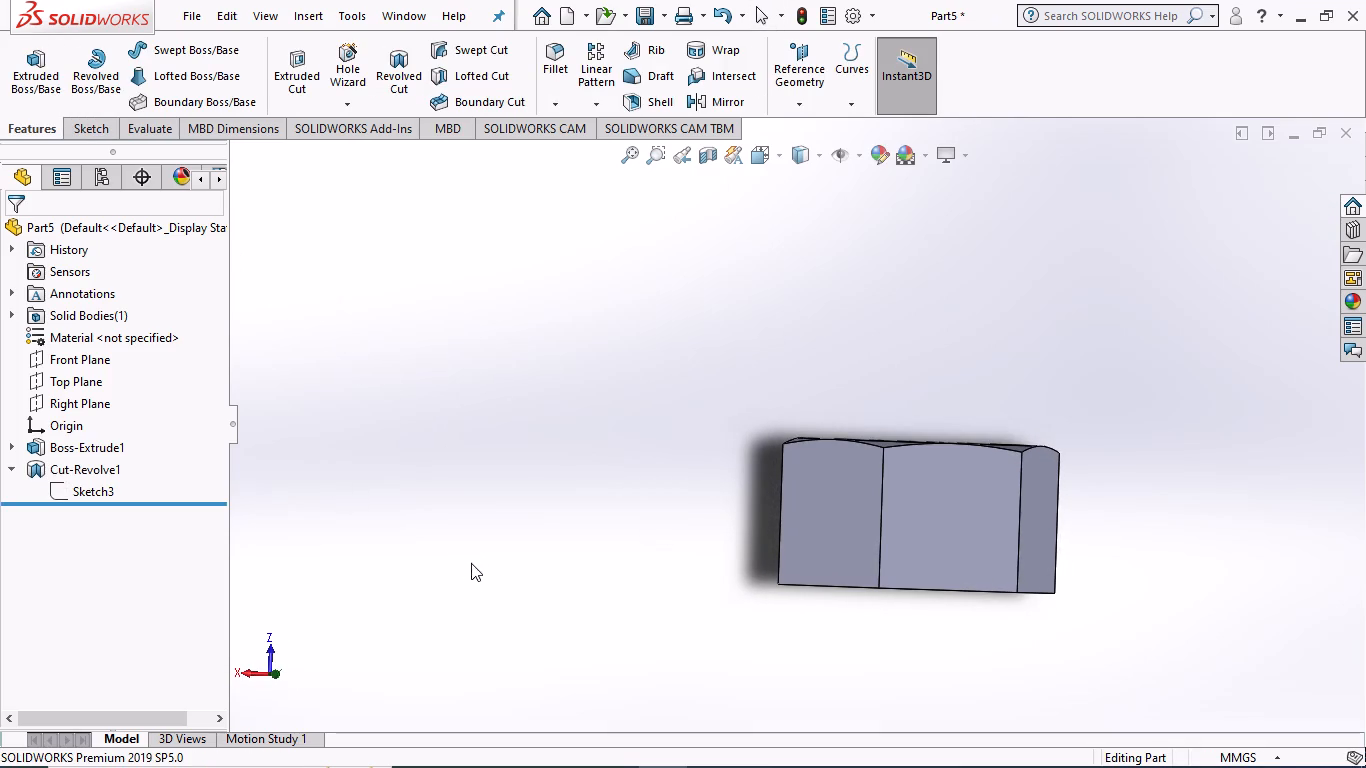
pyautogui.moveTo(698, 542); pyautogui.dragTo(665, 526, button='middle')
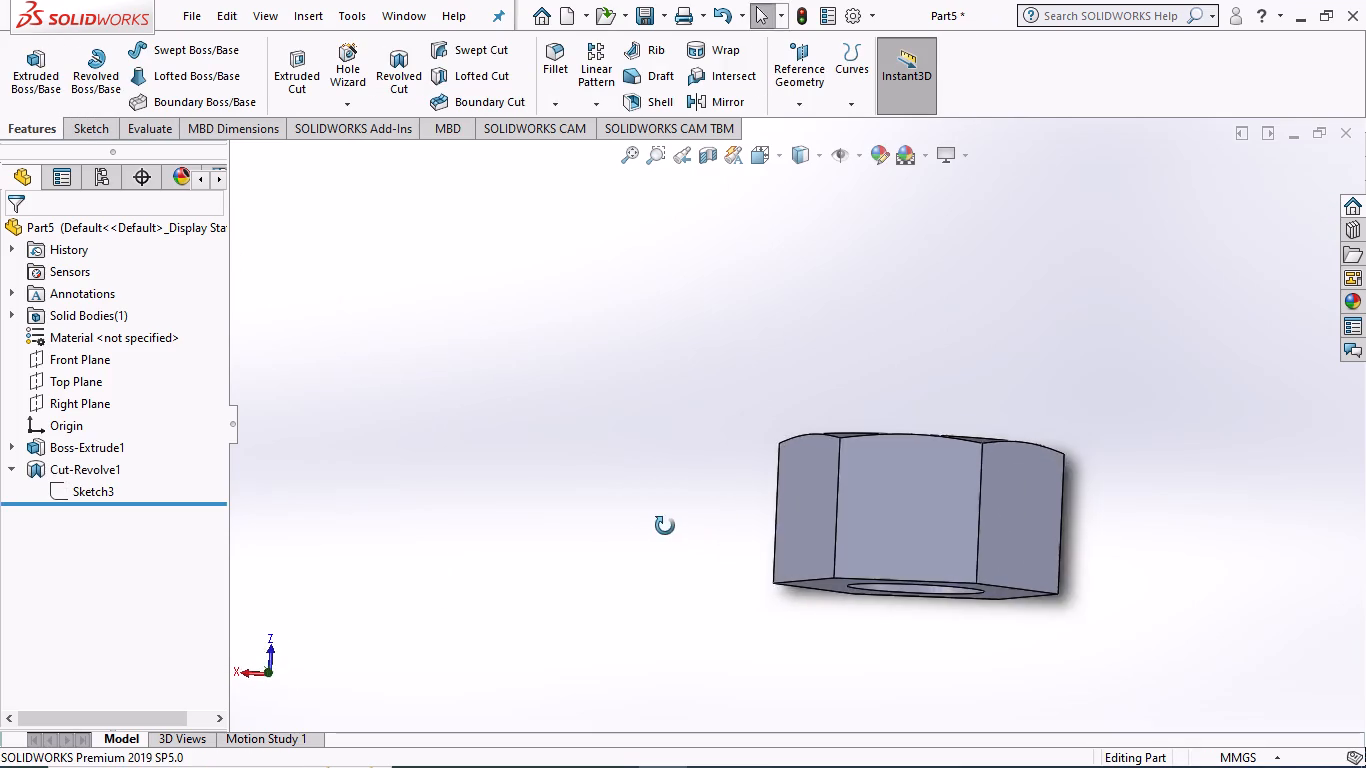
pyautogui.moveTo(665, 526); pyautogui.dragTo(584, 518, button='middle')
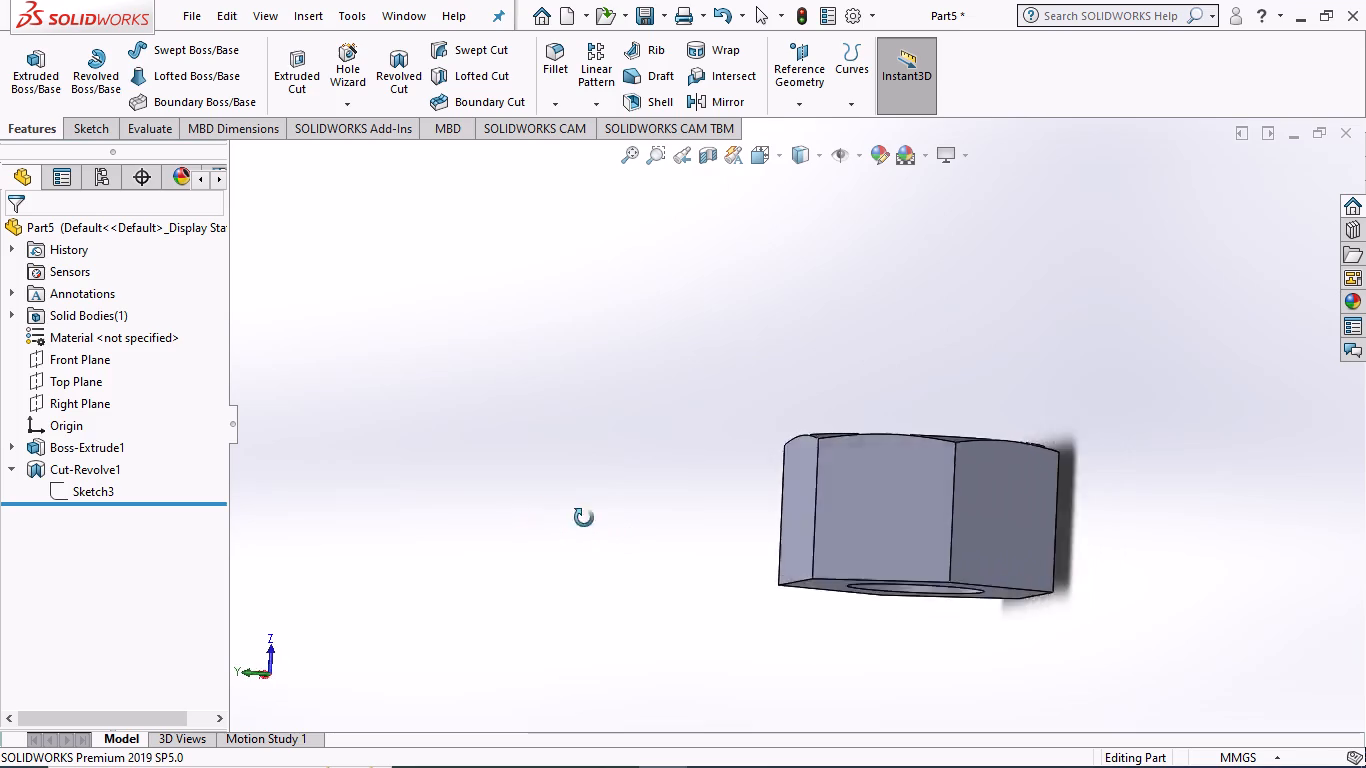
pyautogui.moveTo(584, 518); pyautogui.dragTo(578, 525, button='middle')
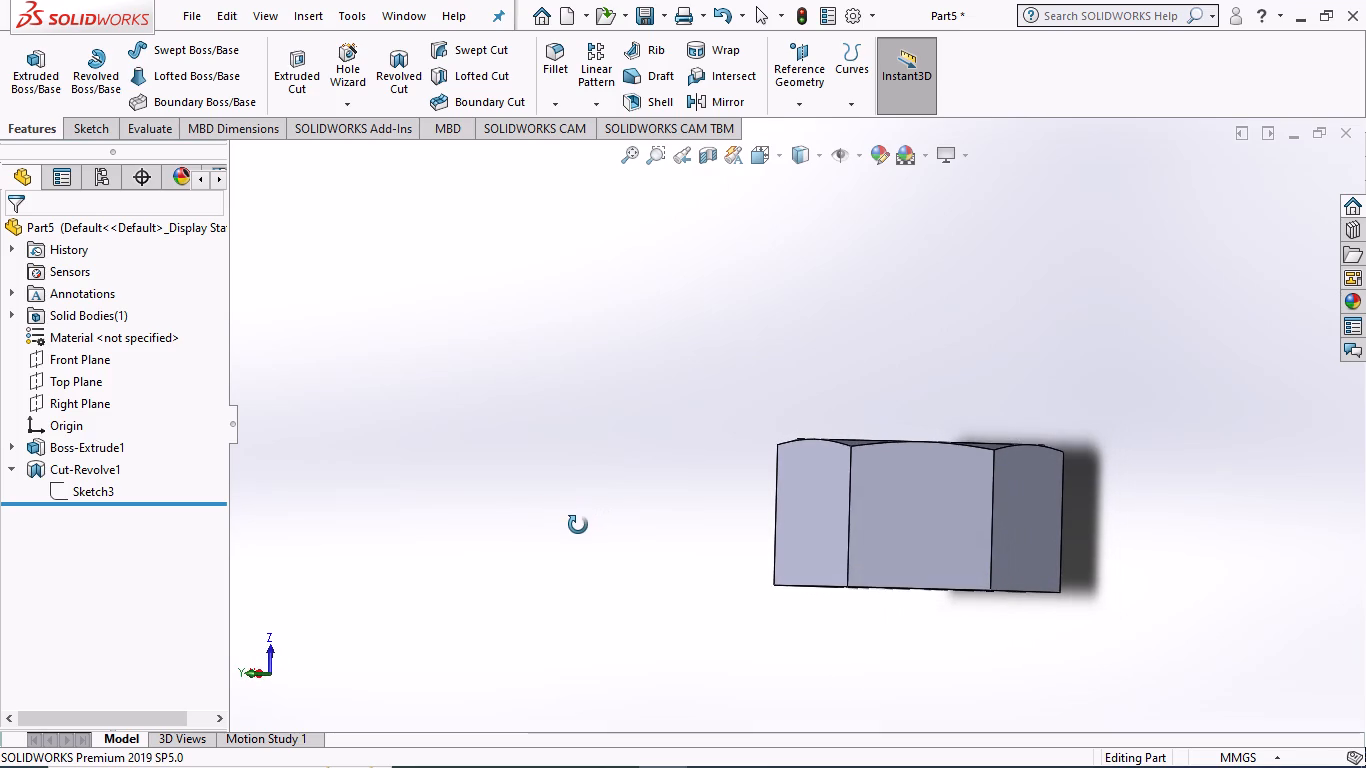
pyautogui.moveTo(578, 525); pyautogui.dragTo(587, 564, button='middle')
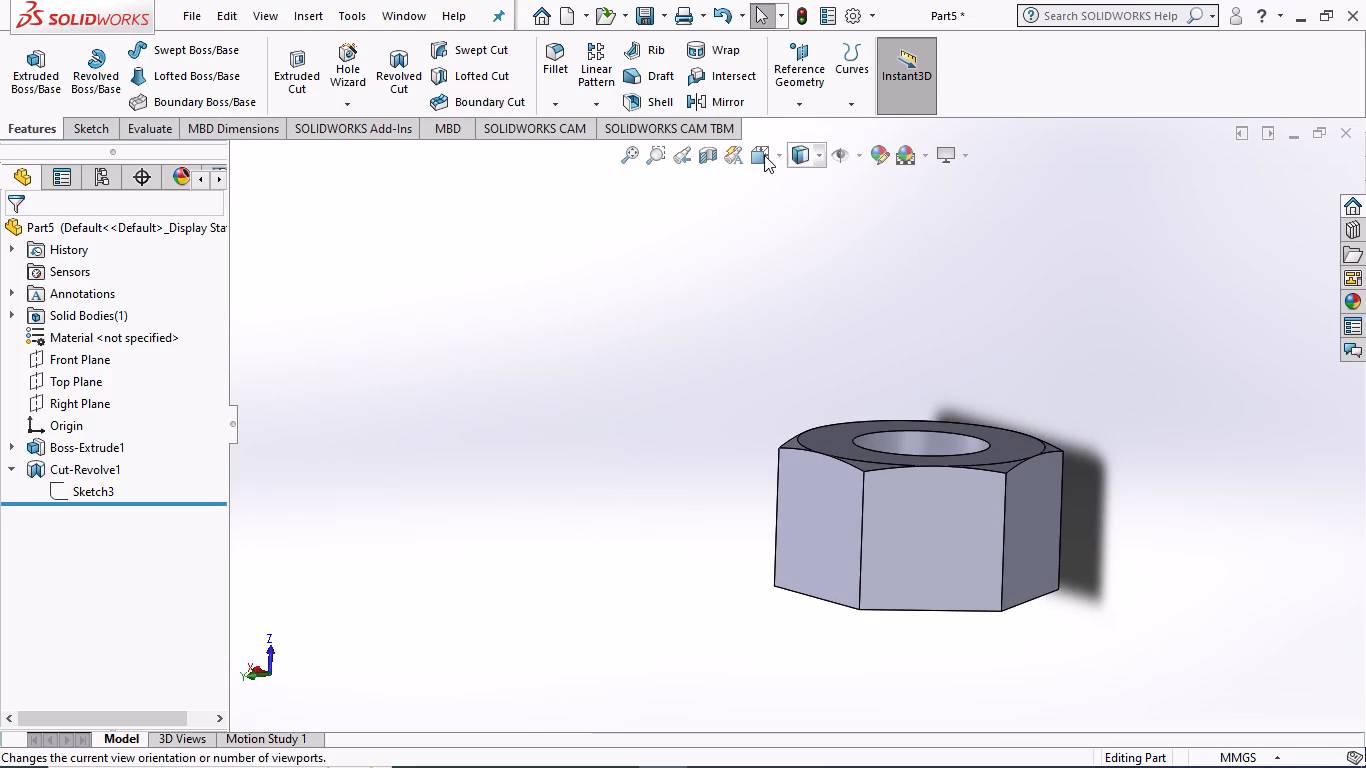
# Examine the nut's beveled corners in the Top and Bottom views and from below.
pyautogui.click(762, 155)
pyautogui.click(782, 205)
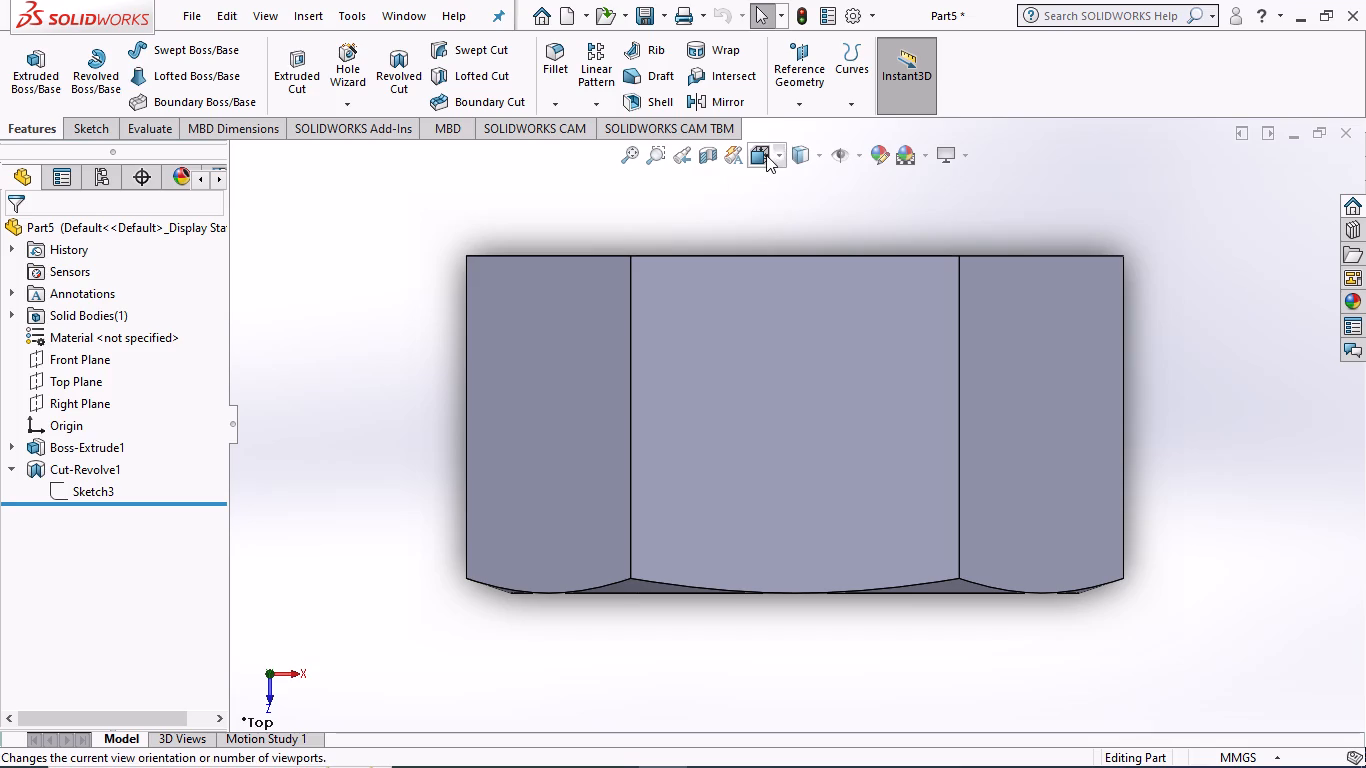
pyautogui.click(765, 156)
pyautogui.click(791, 264)
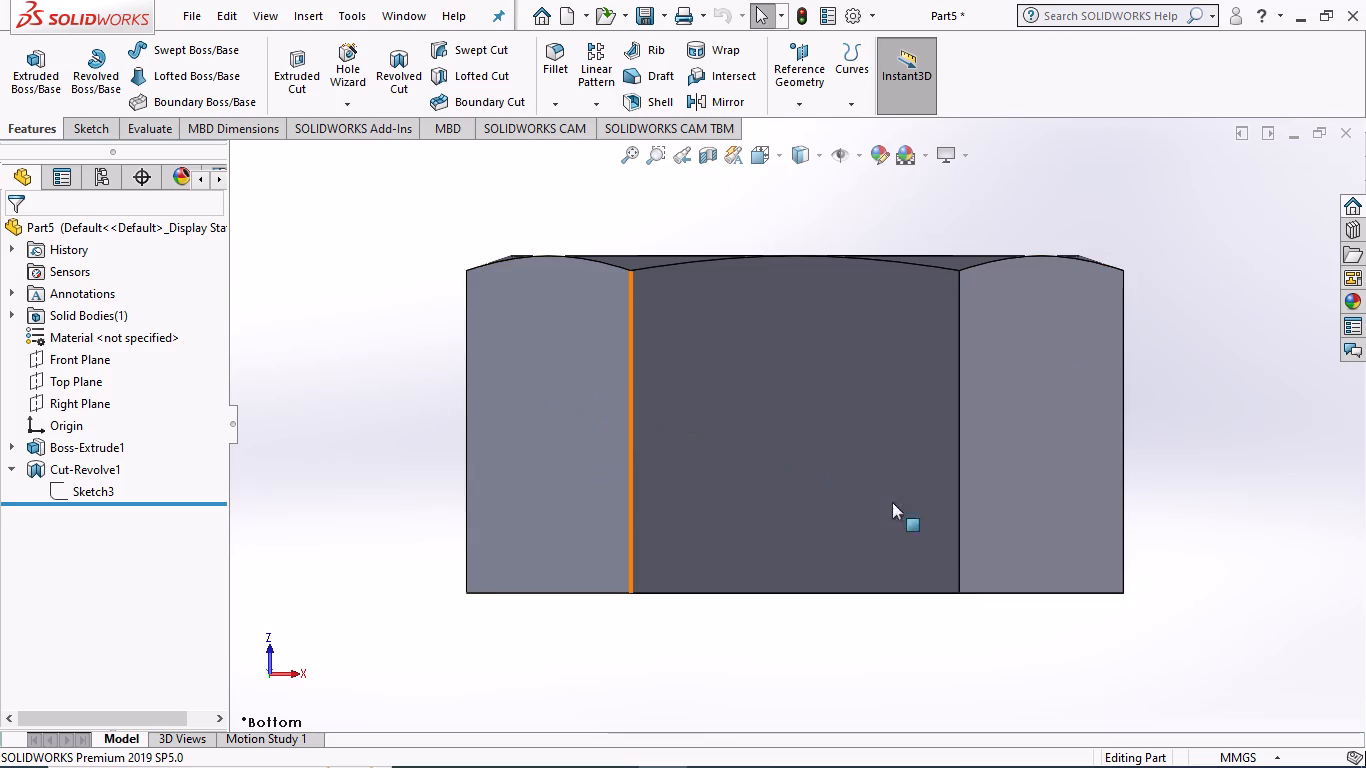
pyautogui.moveTo(1187, 647); pyautogui.dragTo(1171, 564, button='middle')
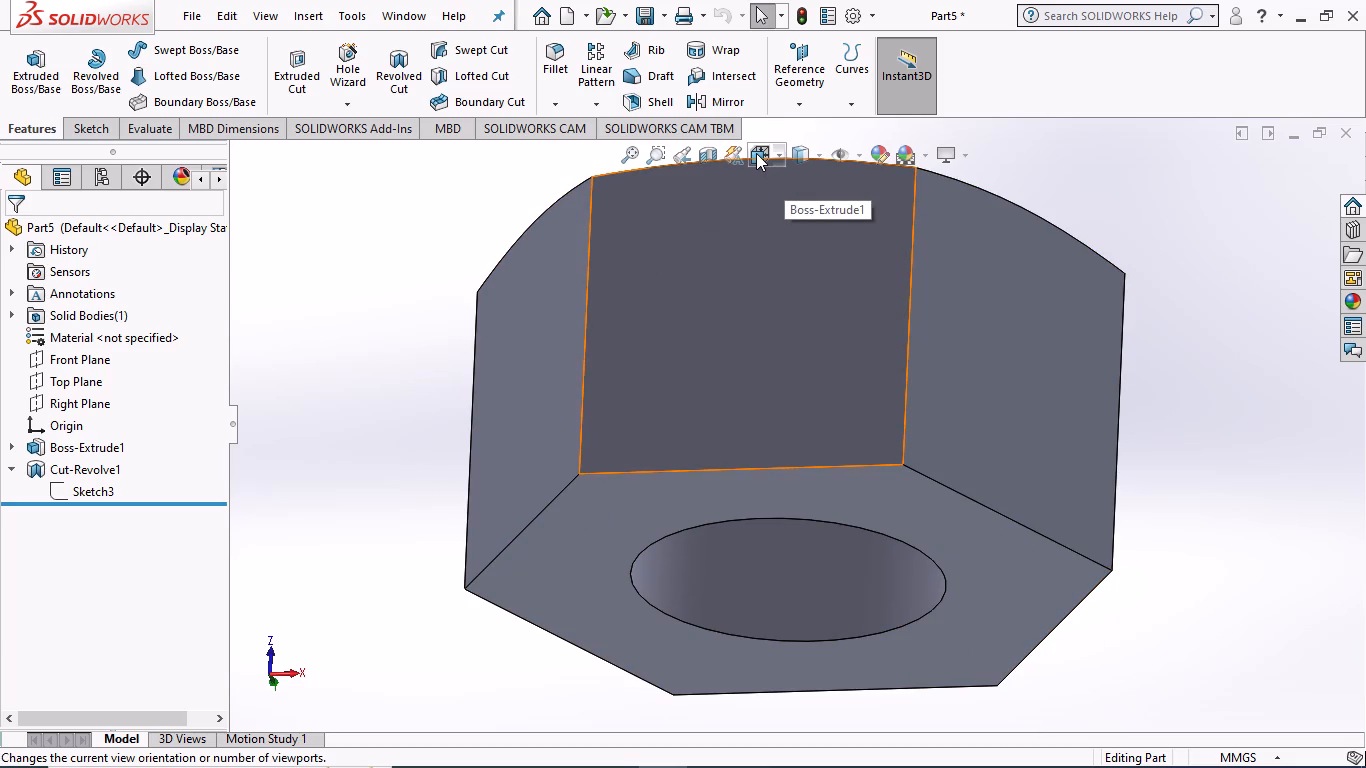
# Reopen the revolved cut's sketch to review the triangular profile in the Right view, exit it, and inspect the nut's beveled face.
pyautogui.click(71, 487)
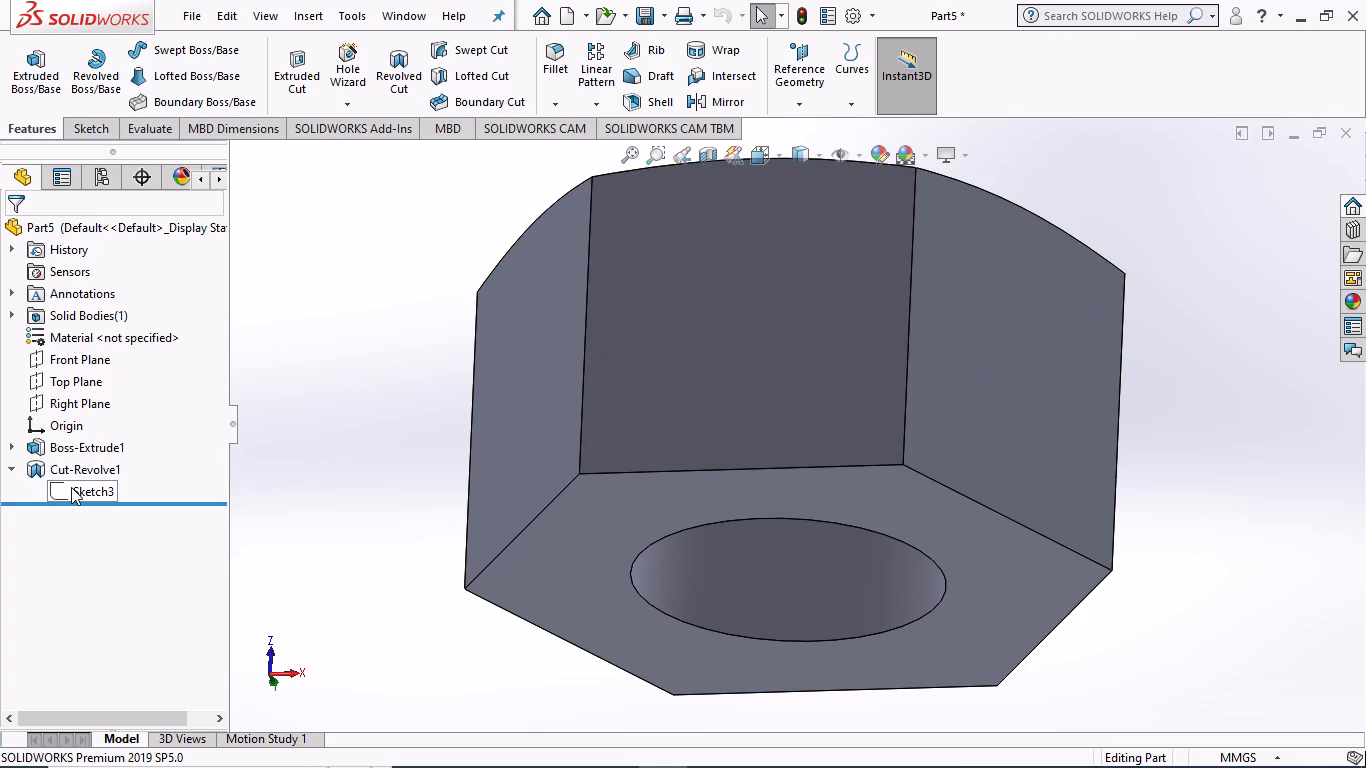
pyautogui.click(84, 427)
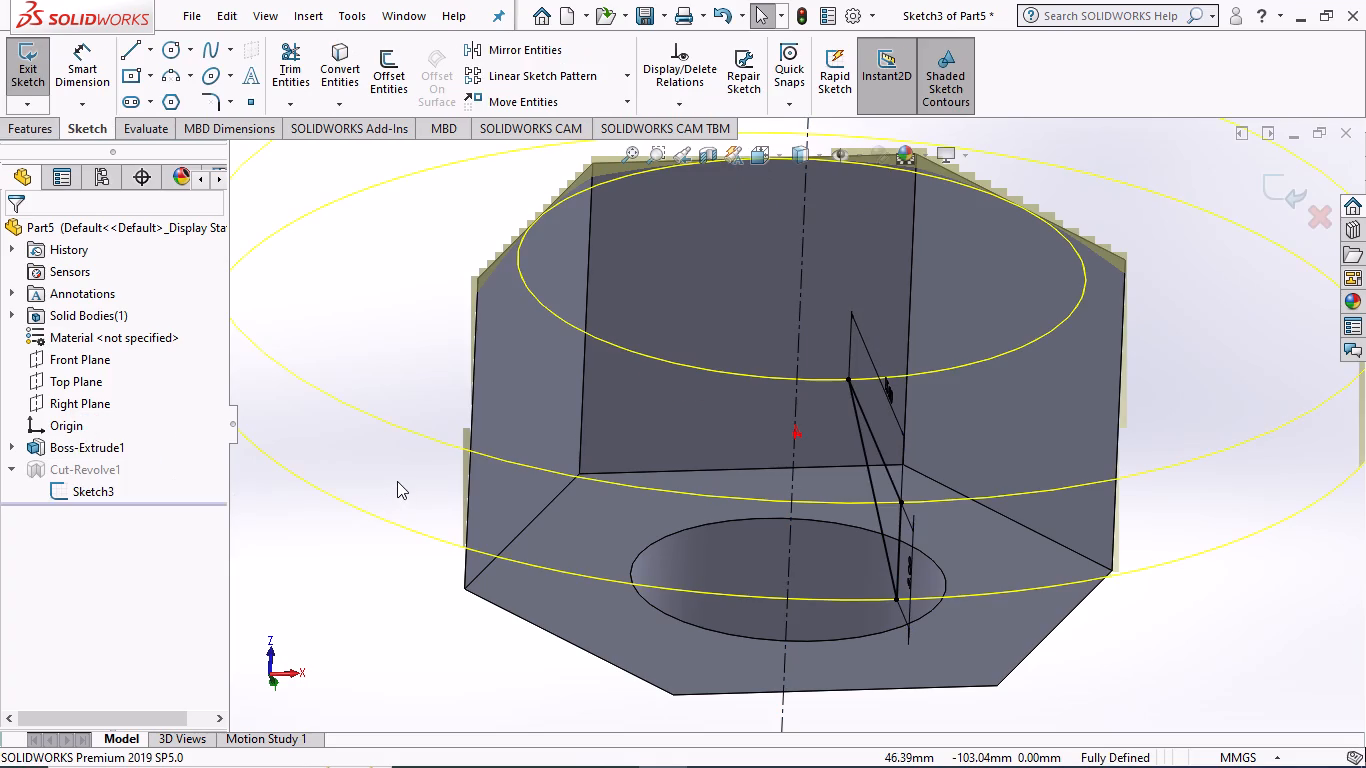
pyautogui.click(765, 155)
pyautogui.click(821, 237)
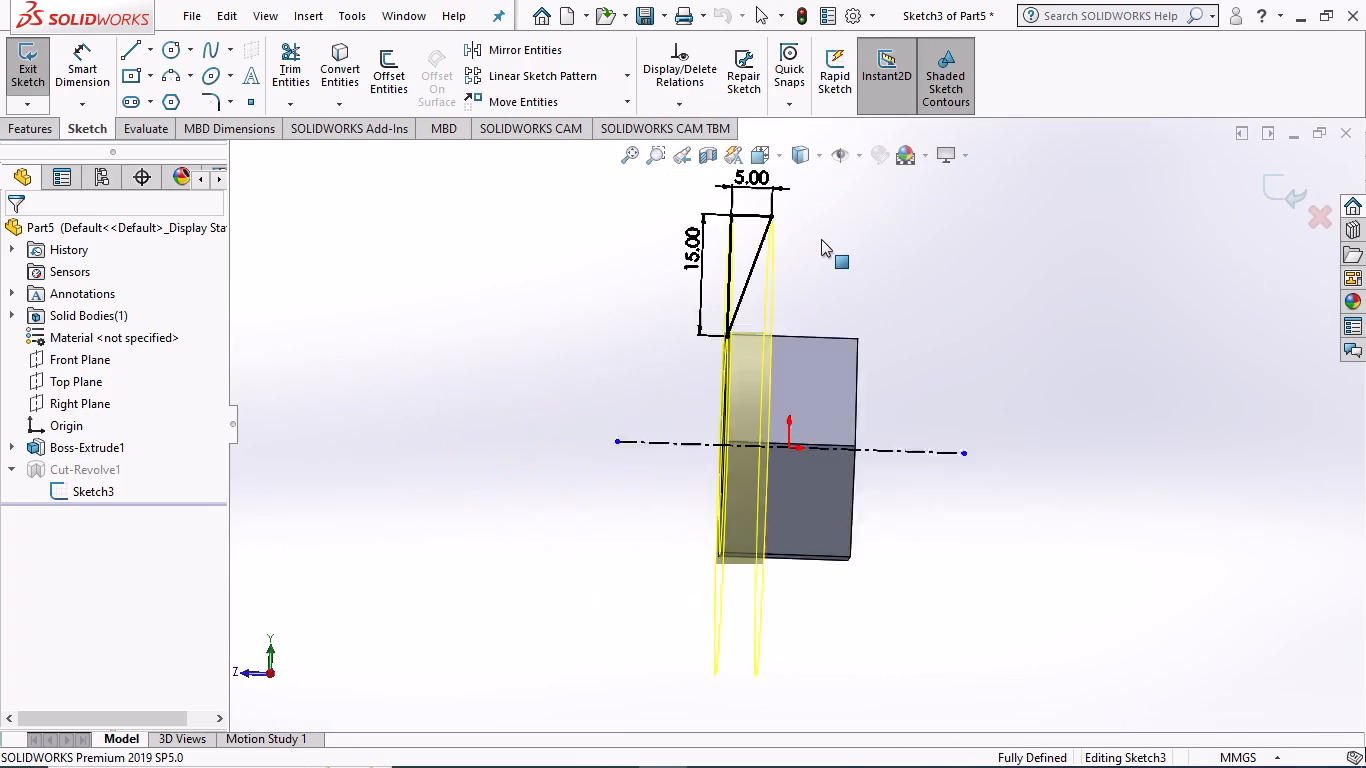
pyautogui.scroll(1, 808, 330)
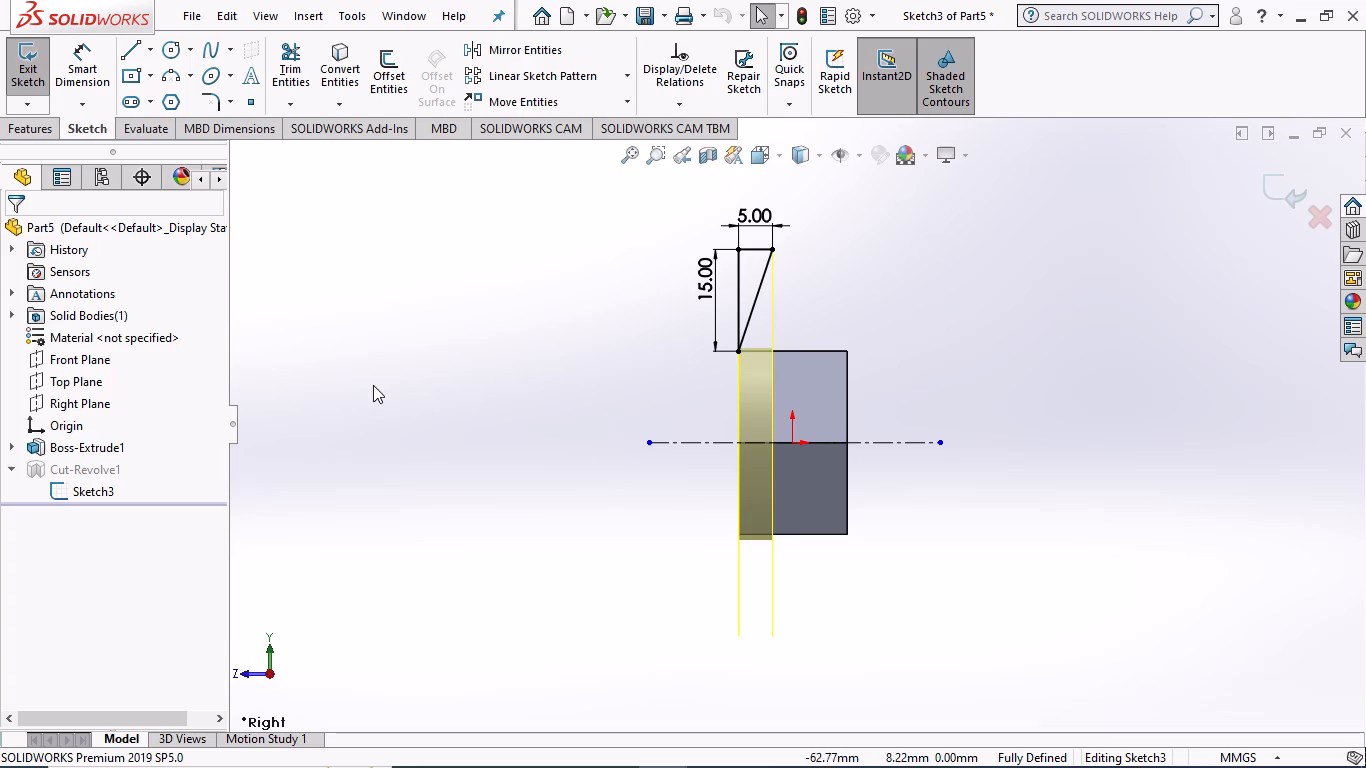
pyautogui.click(16, 71)
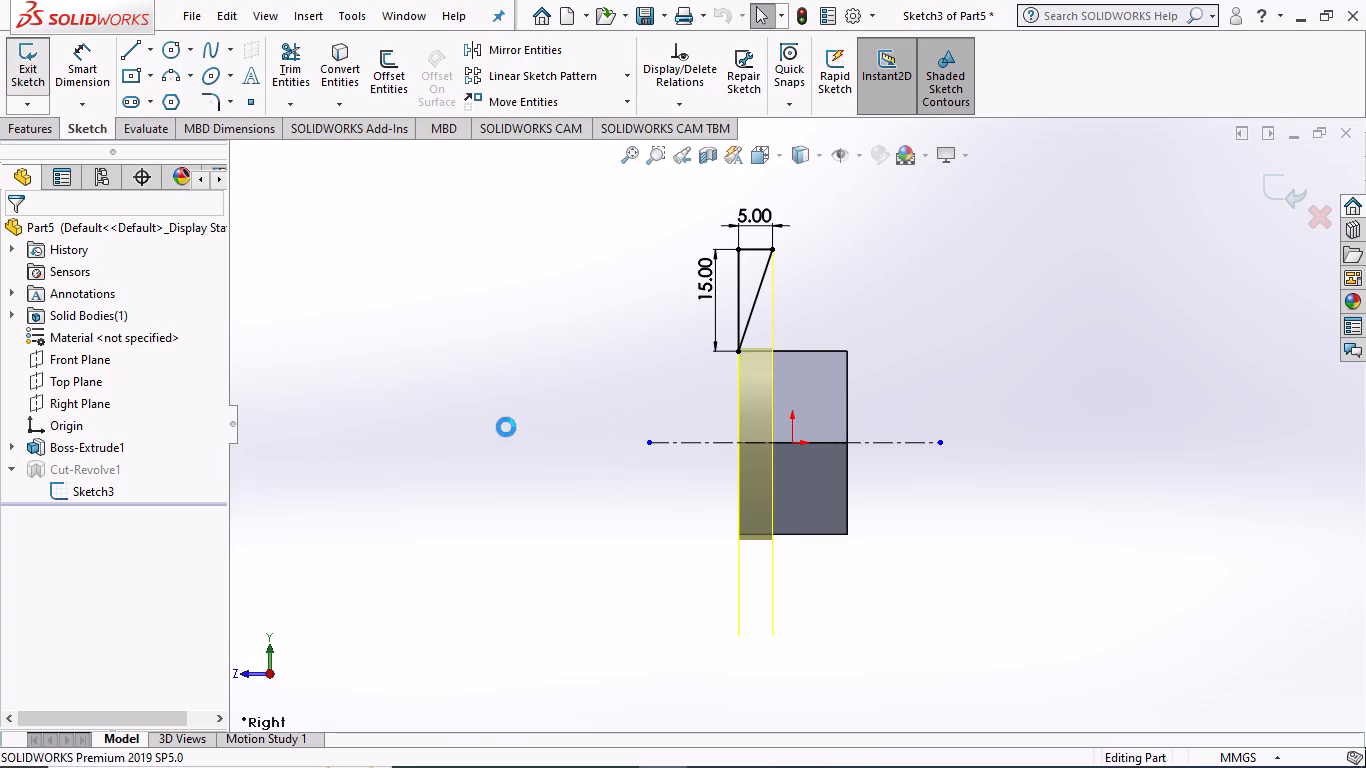
pyautogui.moveTo(488, 423); pyautogui.dragTo(671, 293, button='middle')
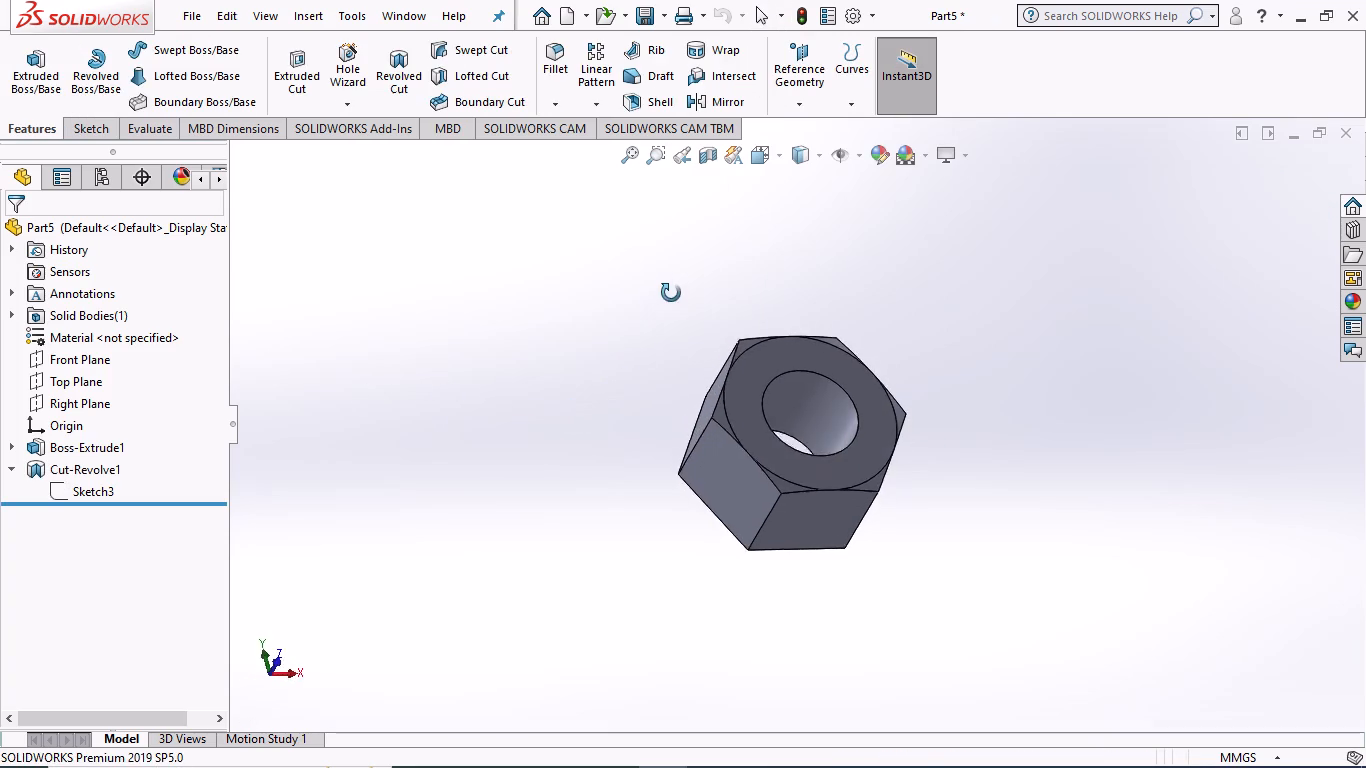
pyautogui.moveTo(671, 293); pyautogui.dragTo(678, 259, button='middle')
pyautogui.moveTo(645, 508); pyautogui.dragTo(523, 464, button='middle')
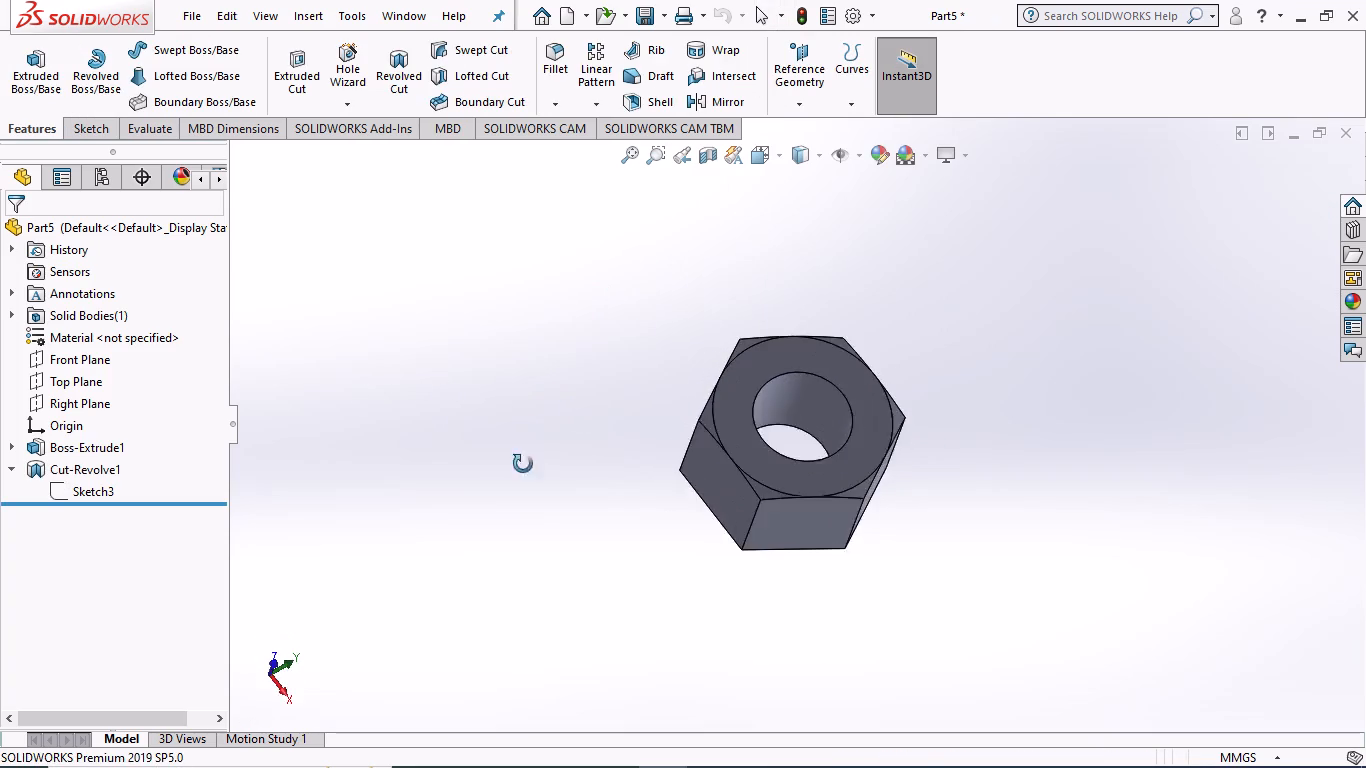
pyautogui.moveTo(523, 464); pyautogui.dragTo(497, 498, button='middle')
# Save the part as nut in the assembly 2 folder and close it.
pyautogui.hotkey('ctrl', 's')
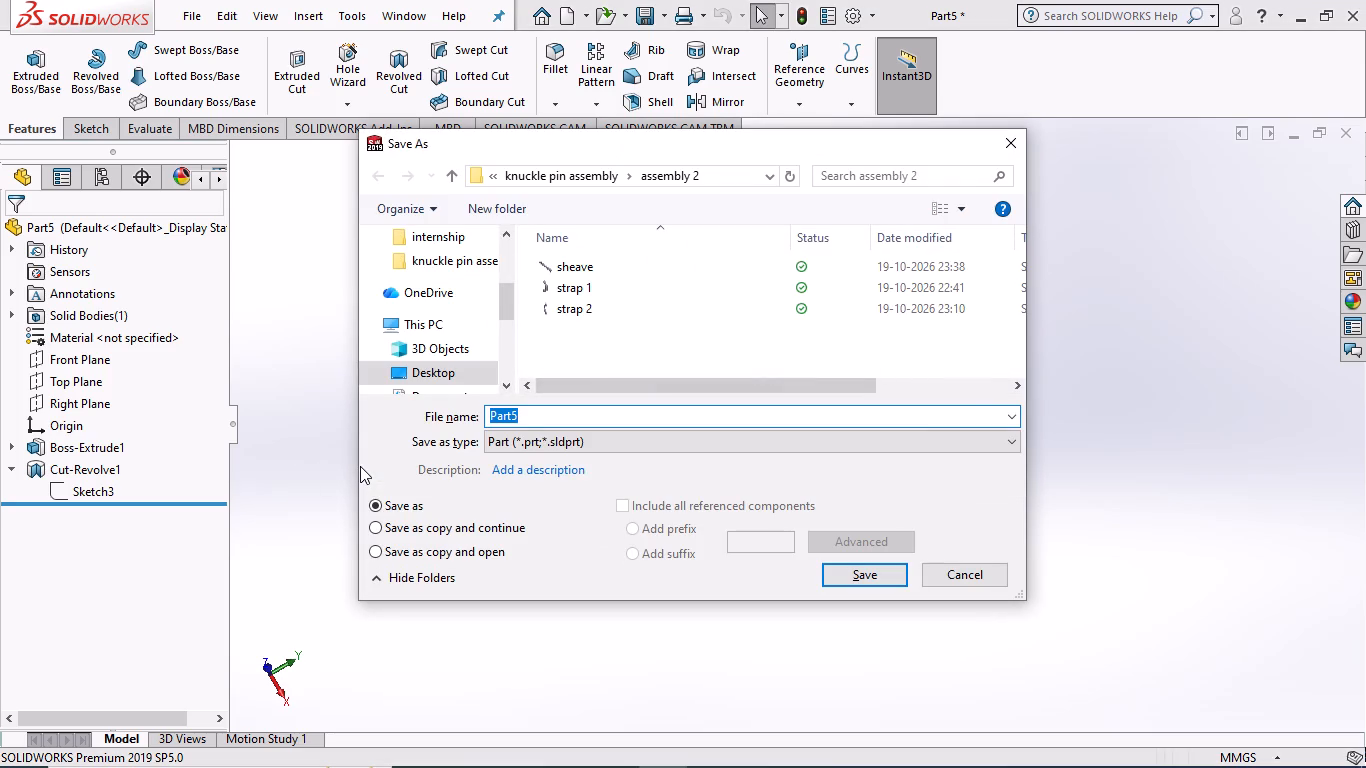
pyautogui.write('nut')
pyautogui.press('Return')
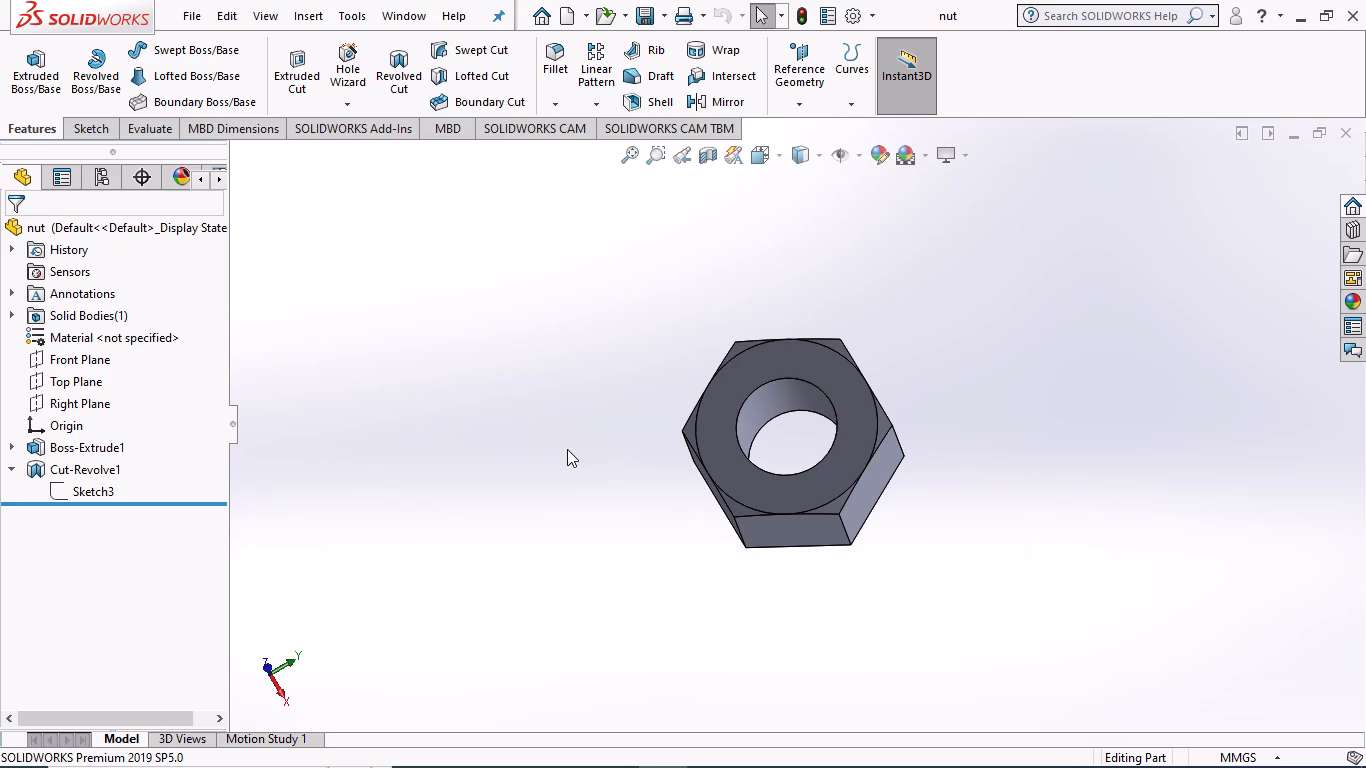
pyautogui.click(1353, 133)
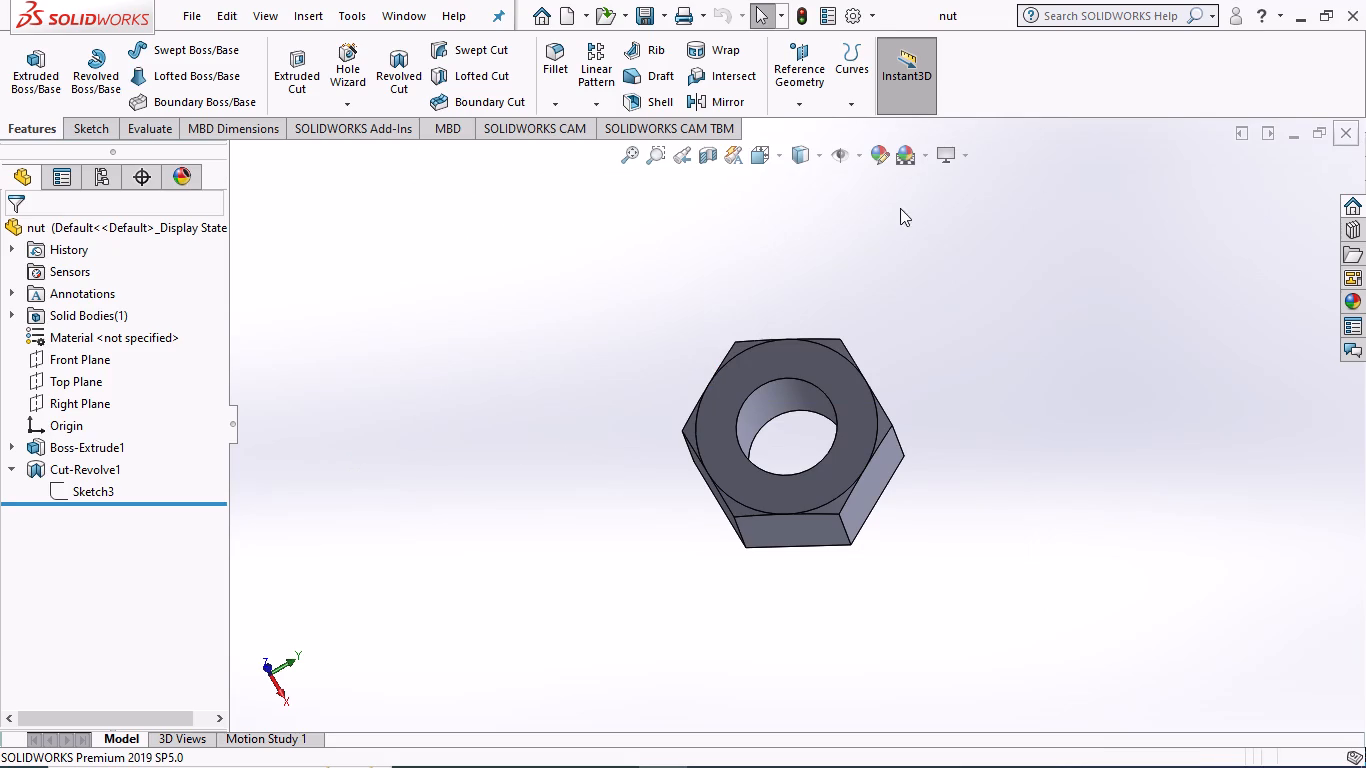
# Create a new part document and start a sketch on the Front Plane.
pyautogui.click(185, 13)
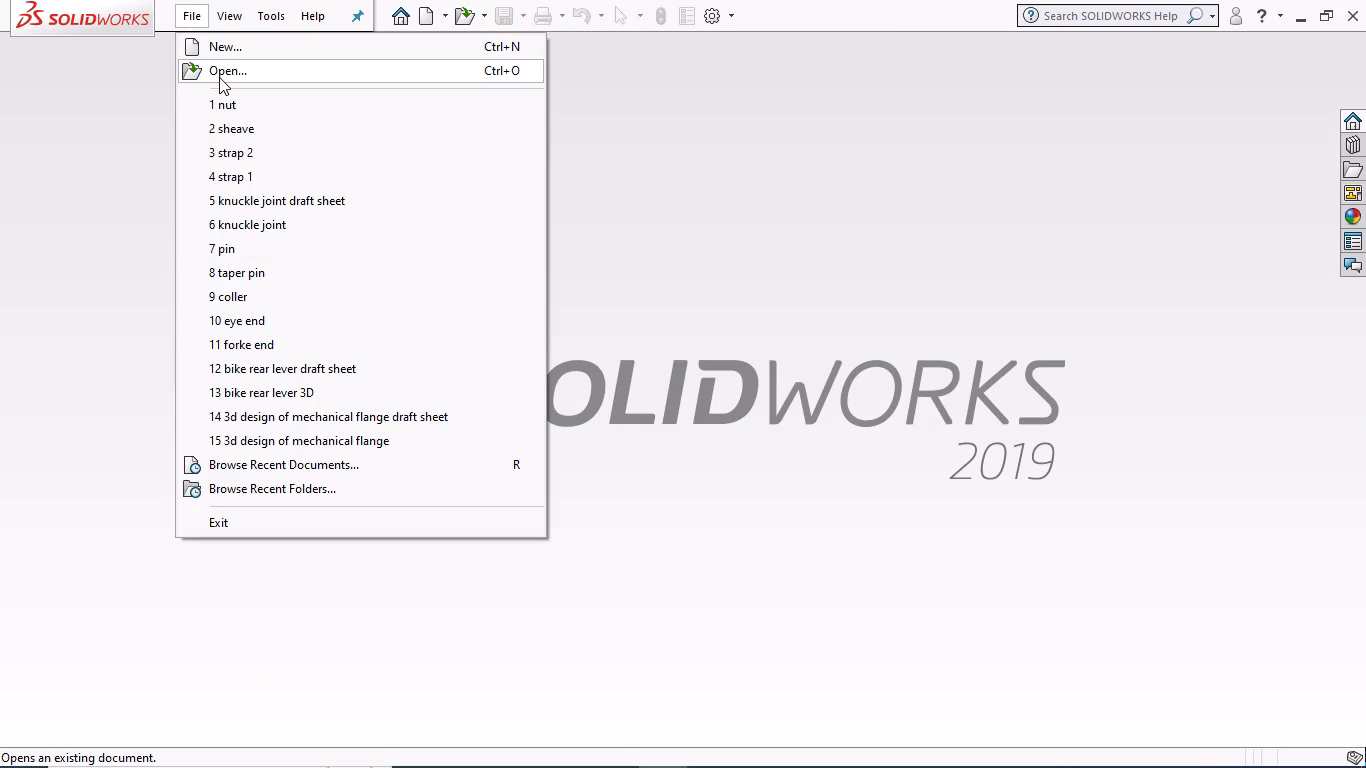
pyautogui.click(233, 50)
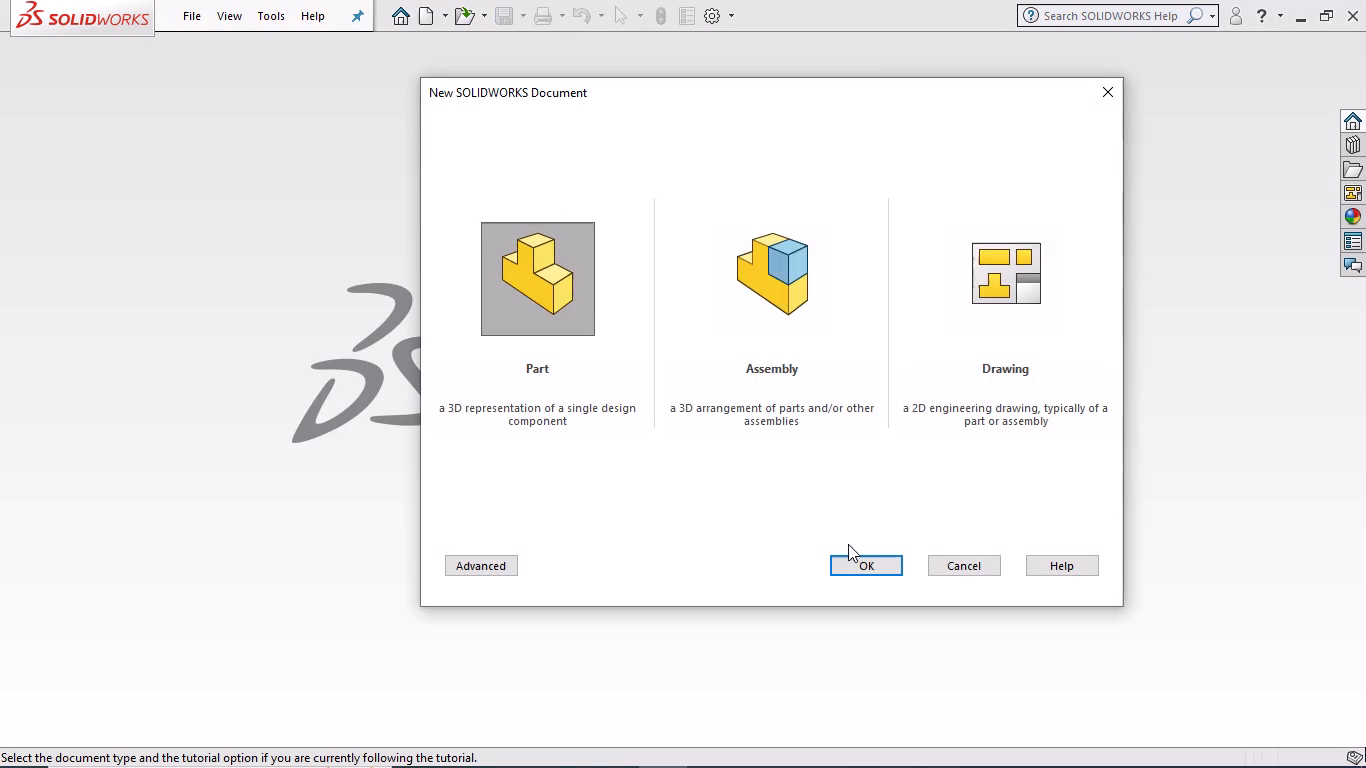
pyautogui.click(879, 571)
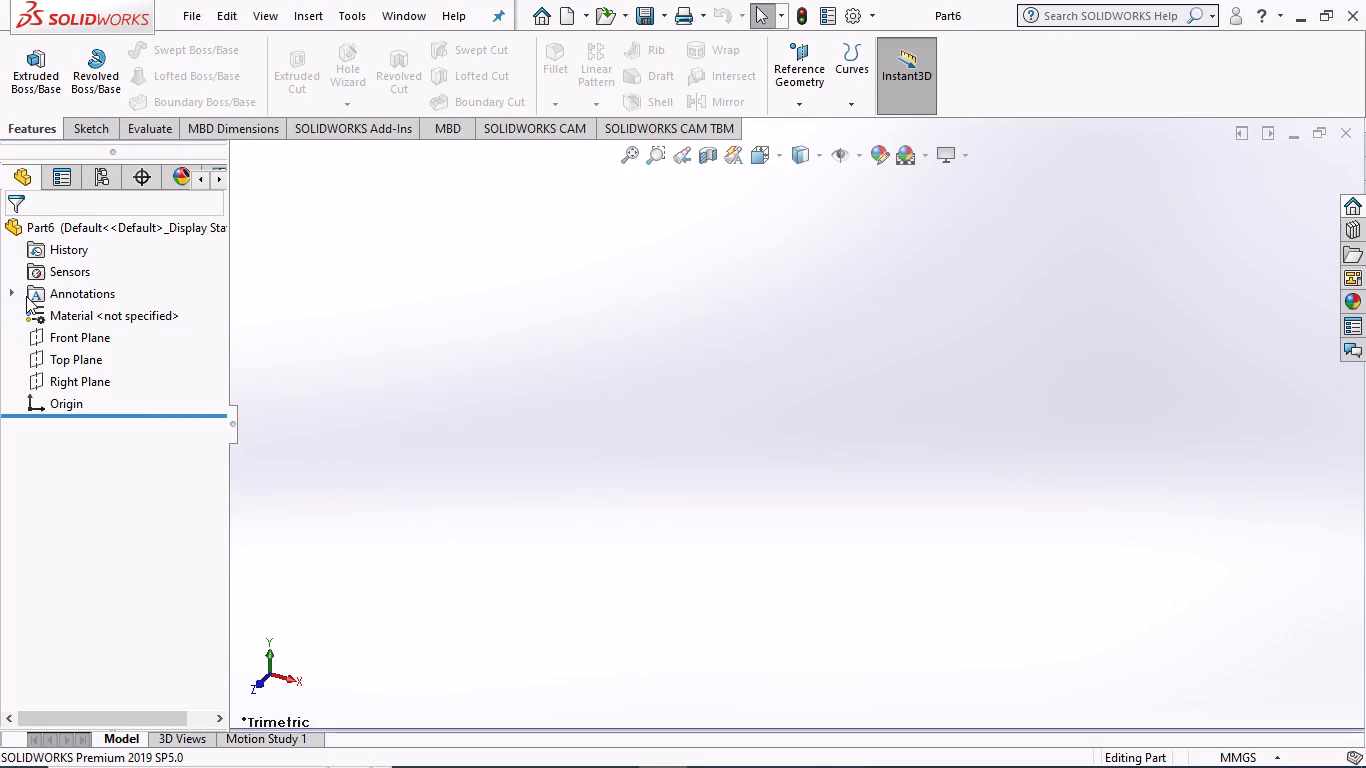
pyautogui.click(67, 335)
pyautogui.click(74, 300)
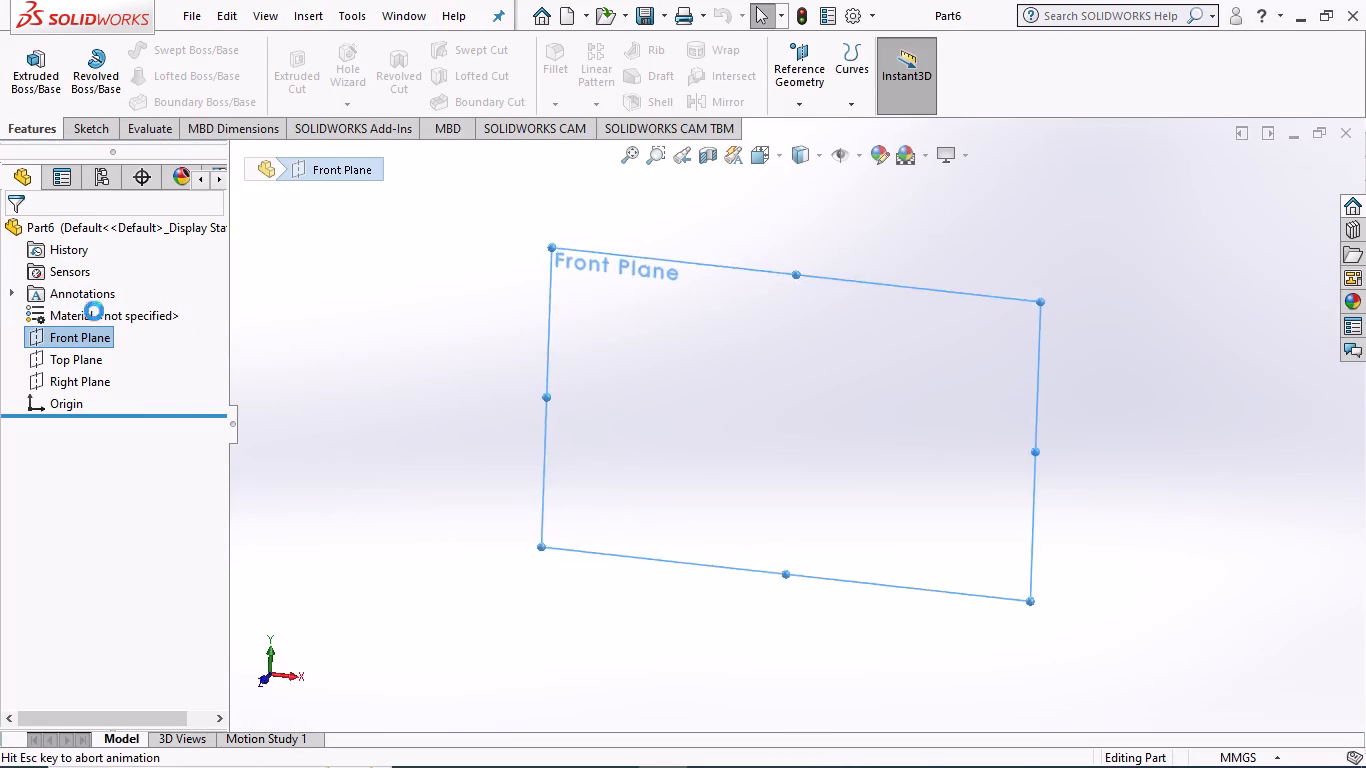
# Sketch a vertical centerline about 188 mm long and a horizontal centerline about 341 mm long, crossing at the origin.
pyautogui.click(149, 49)
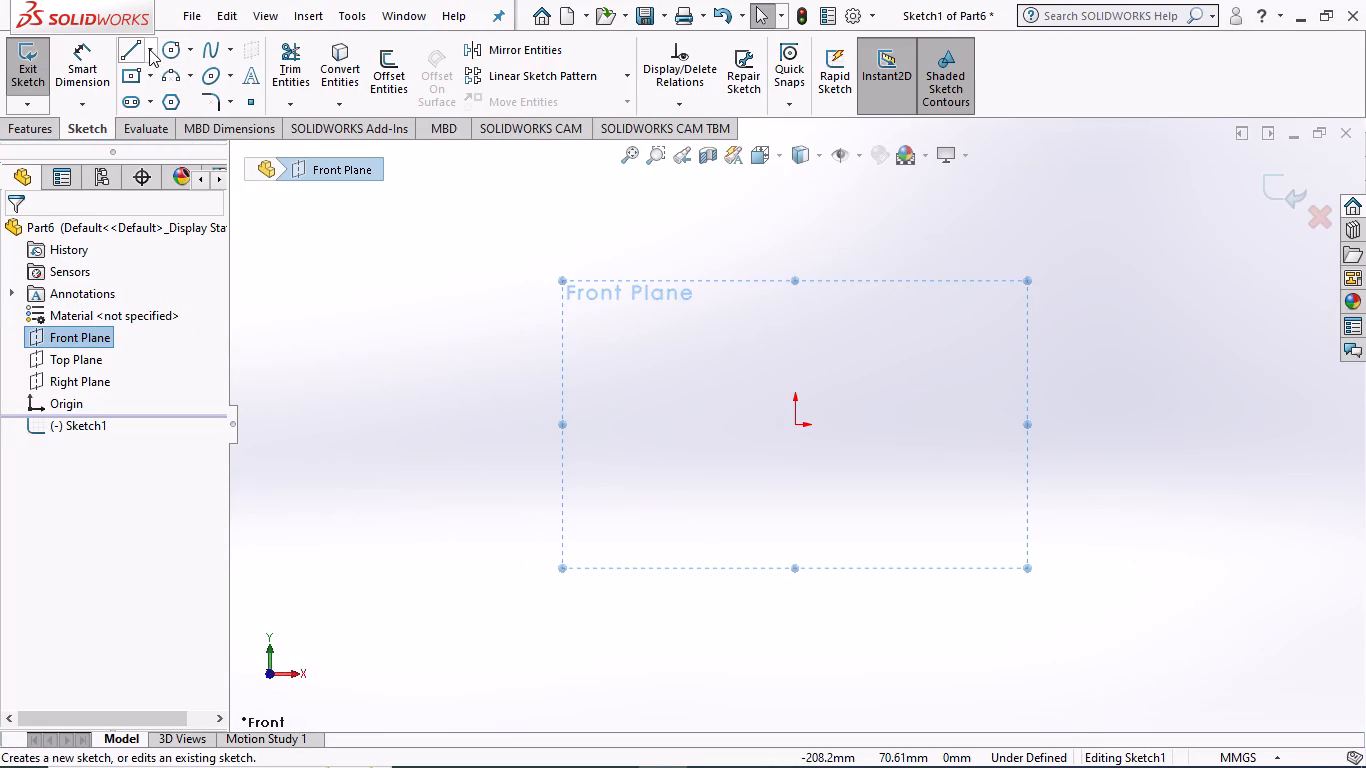
pyautogui.click(159, 96)
pyautogui.click(795, 206)
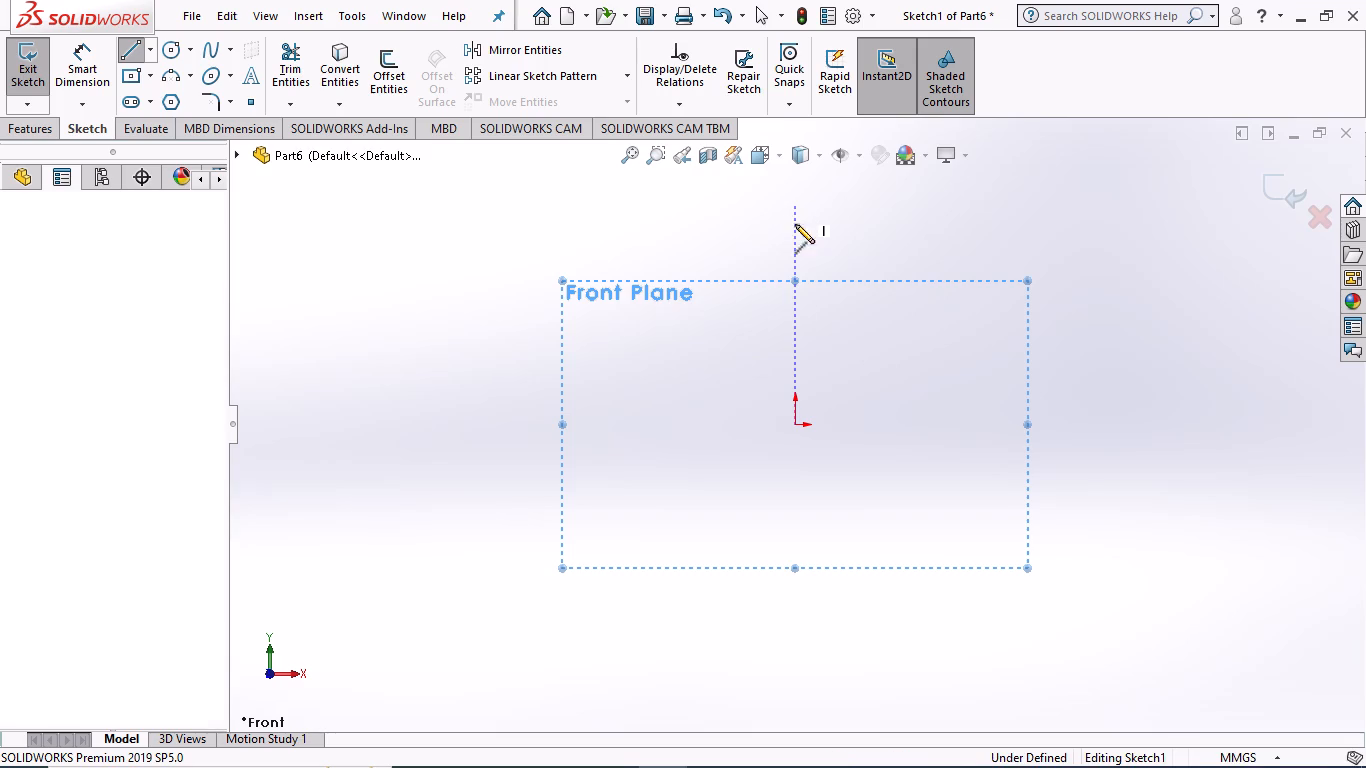
pyautogui.click(795, 697)
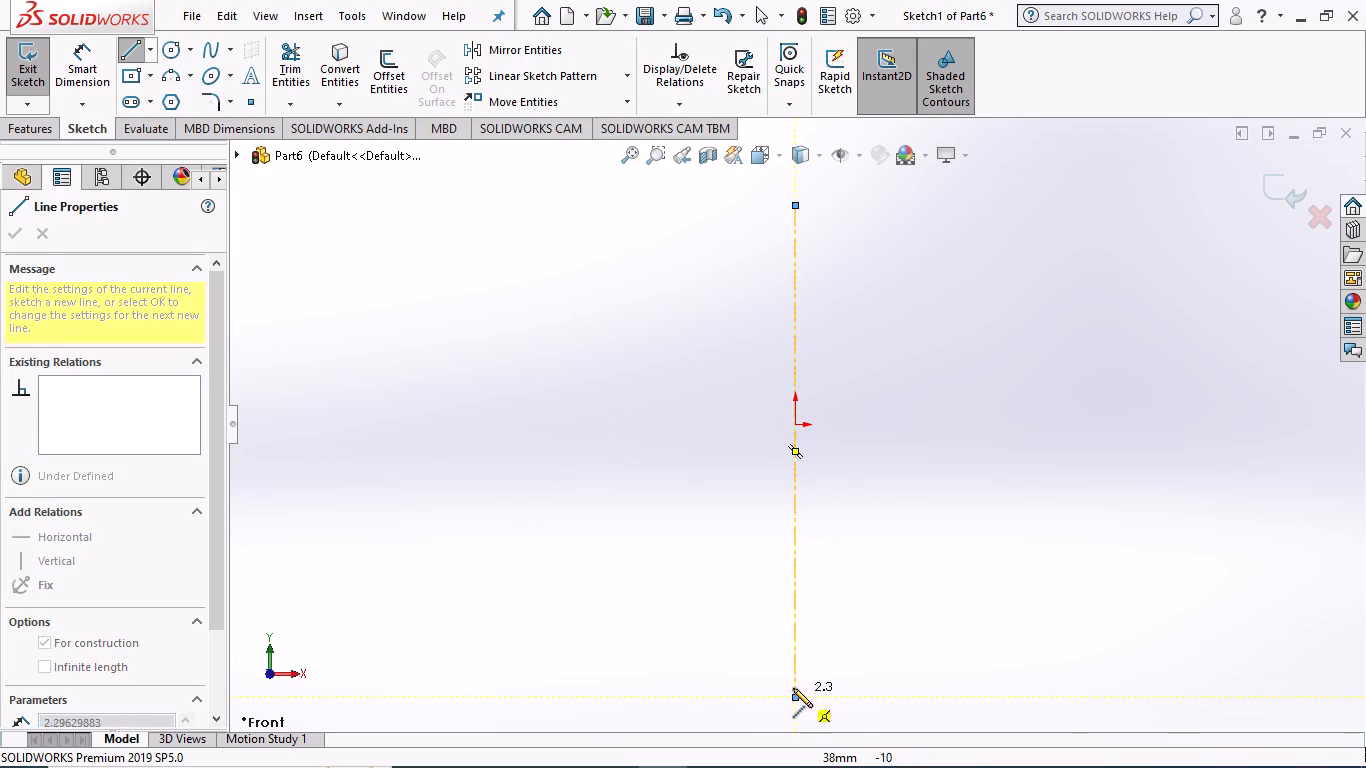
pyautogui.press('Escape')
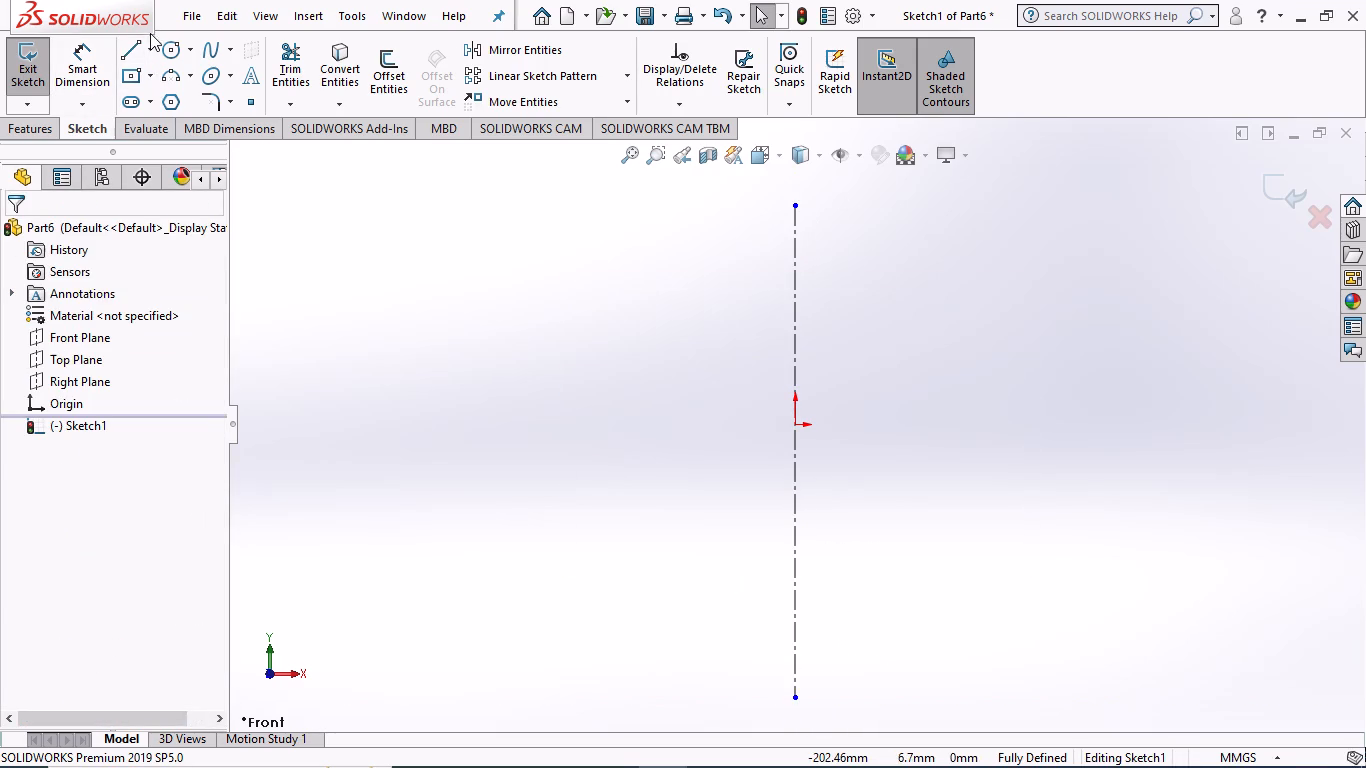
pyautogui.click(153, 47)
pyautogui.click(167, 99)
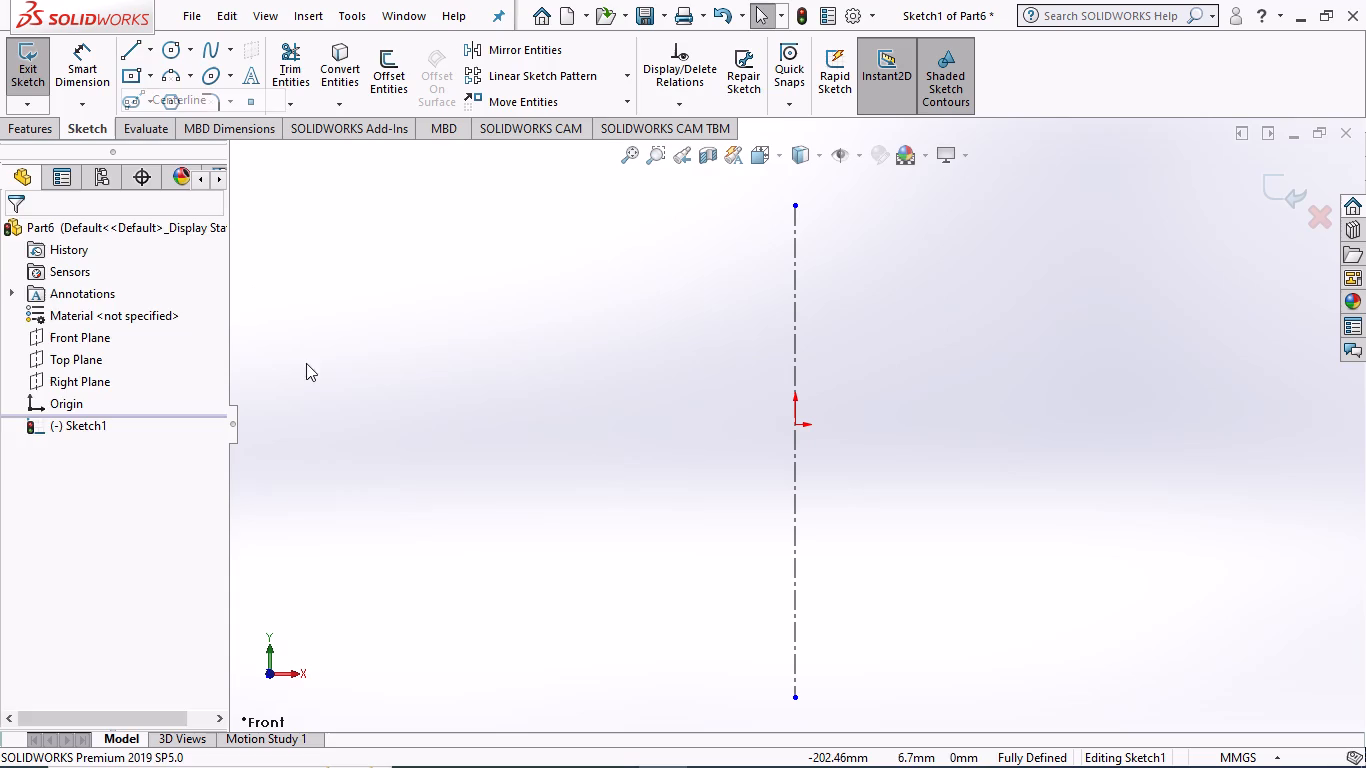
pyautogui.click(319, 427)
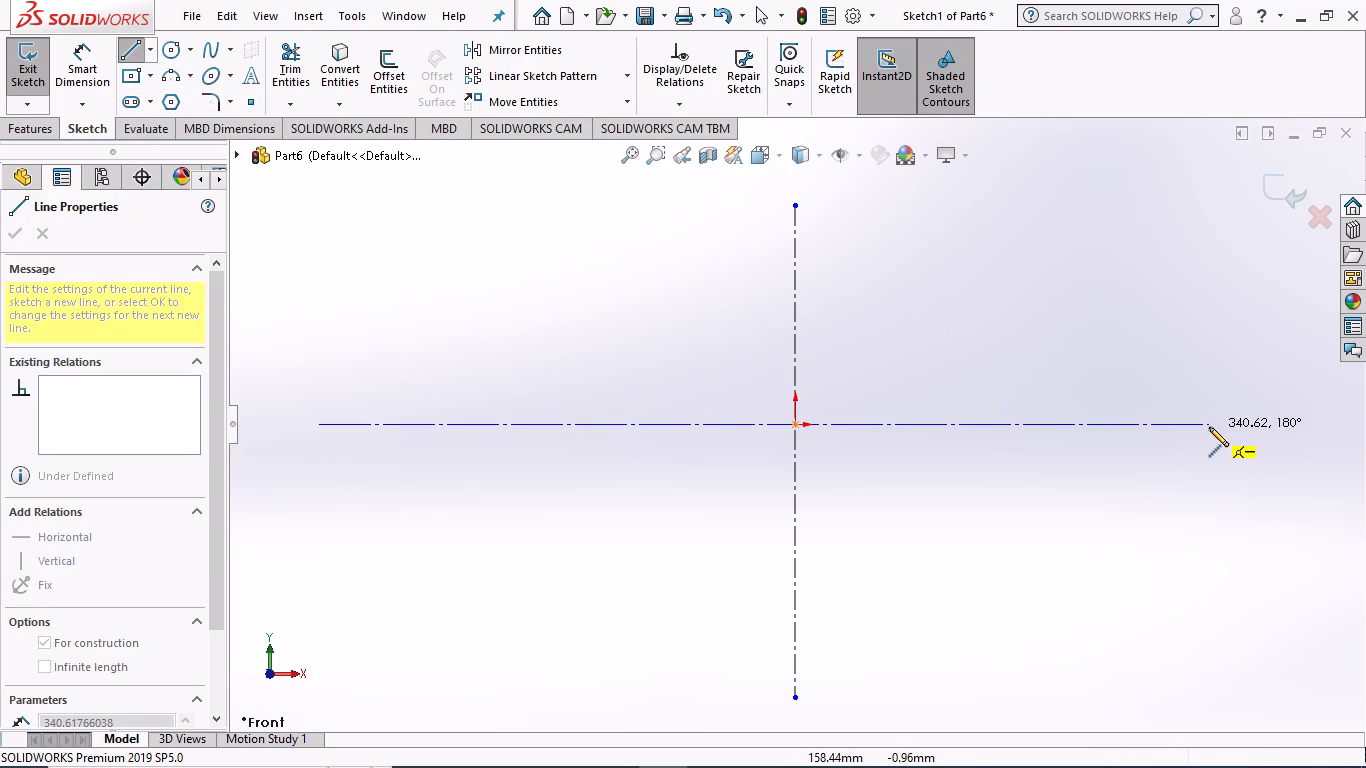
pyautogui.click(1211, 427)
pyautogui.press('Escape')
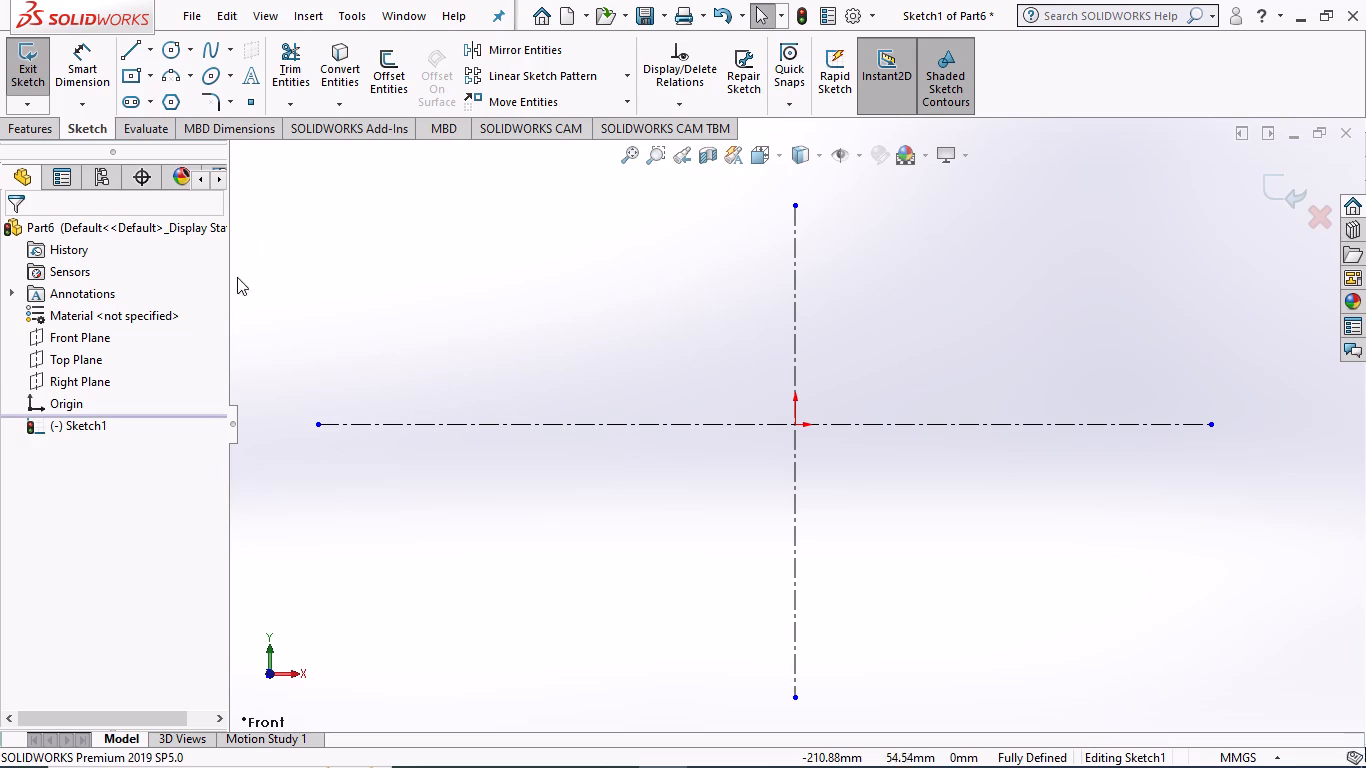
# Sketch a six-sided inscribed-circle polygon centered on the origin, with a circle diameter of about 109 mm.
pyautogui.click(169, 96)
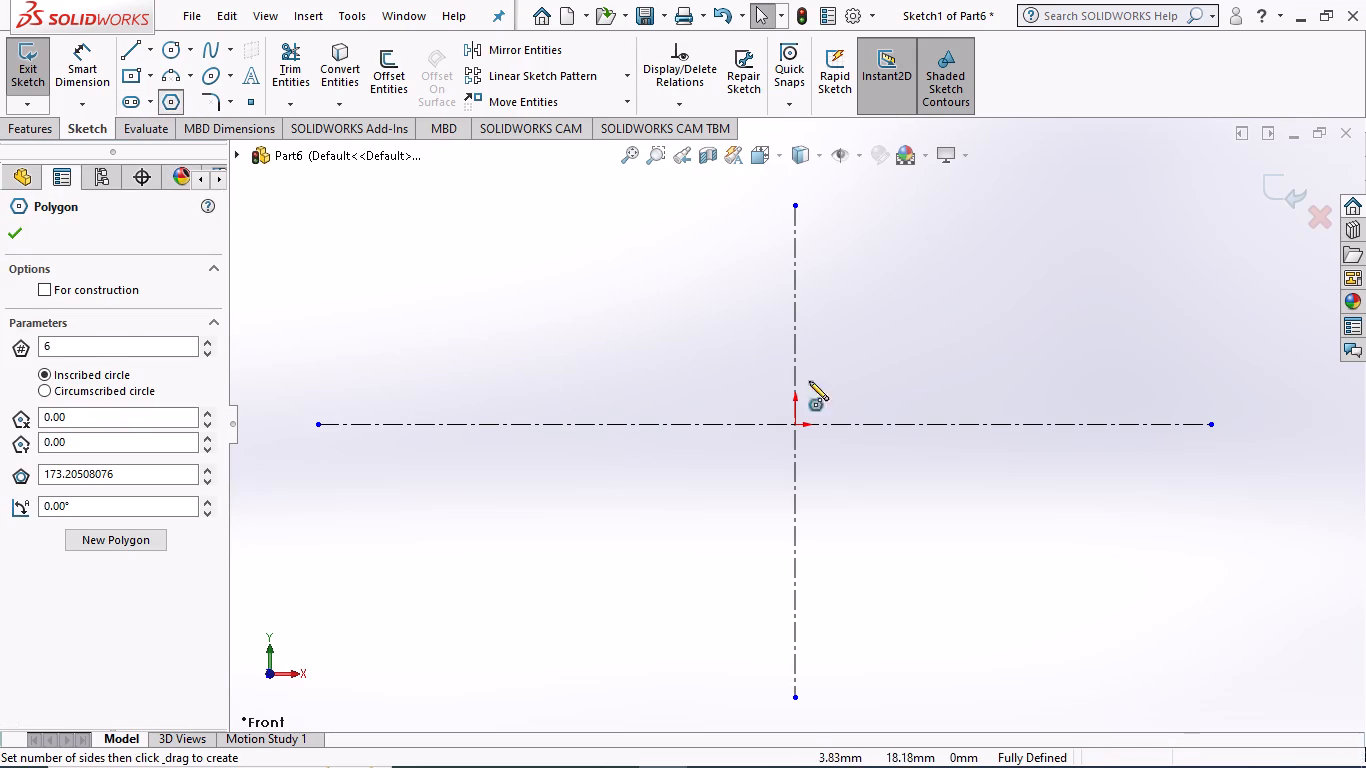
pyautogui.click(796, 424)
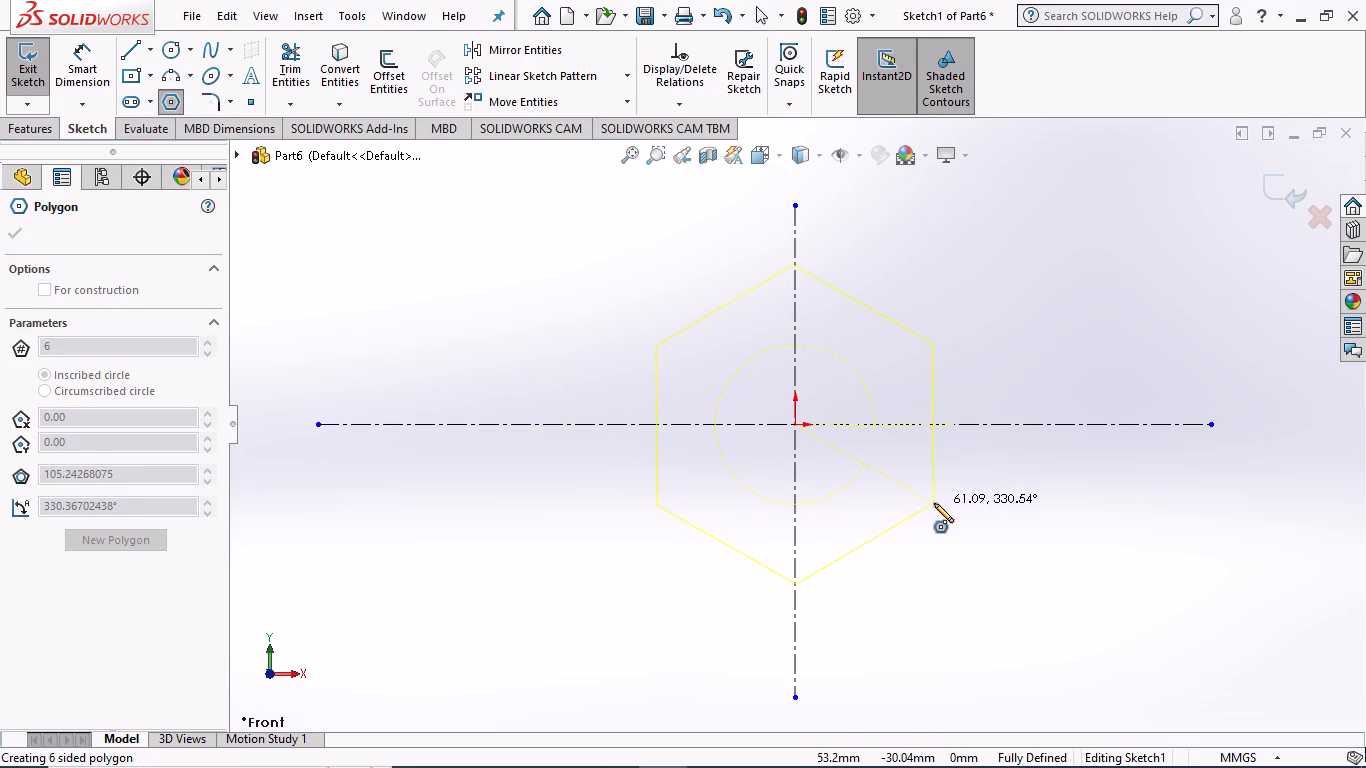
pyautogui.click(939, 503)
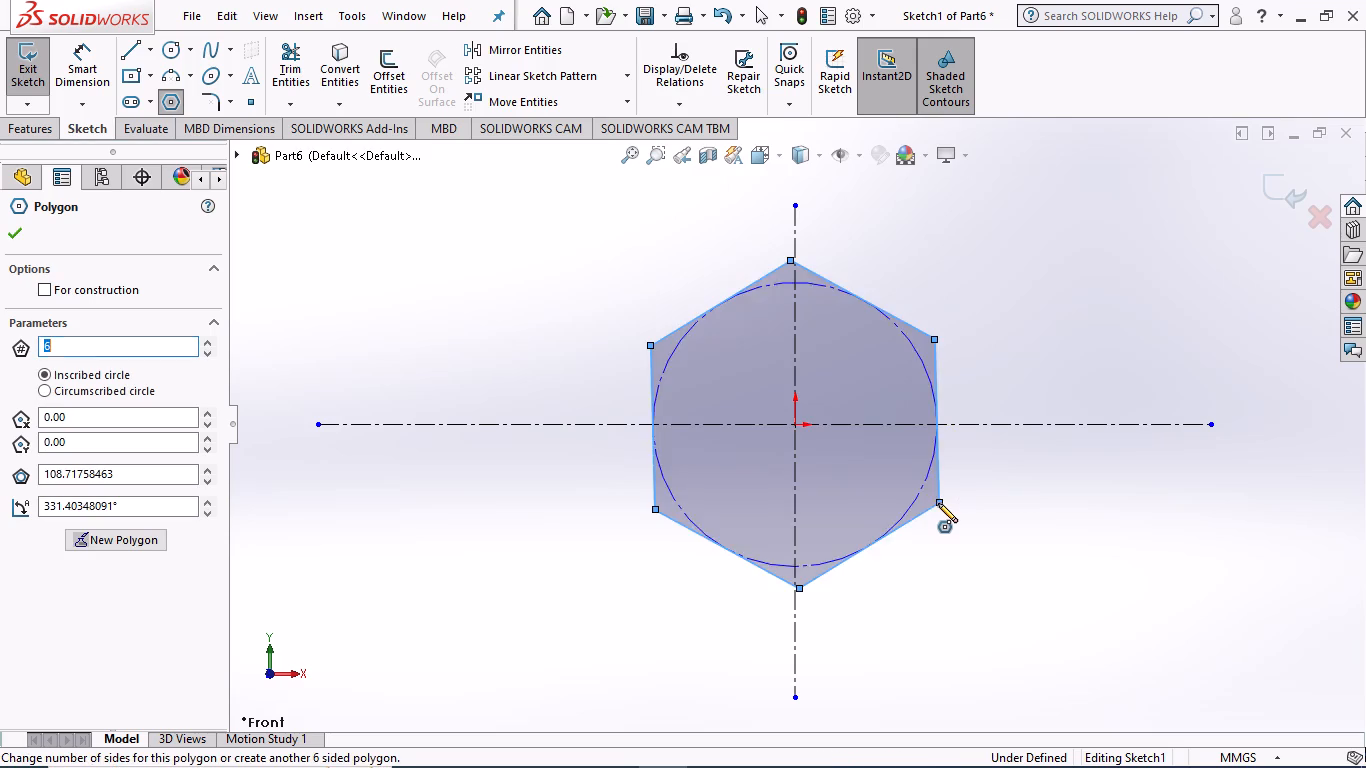
pyautogui.scroll(-3, 828, 604)
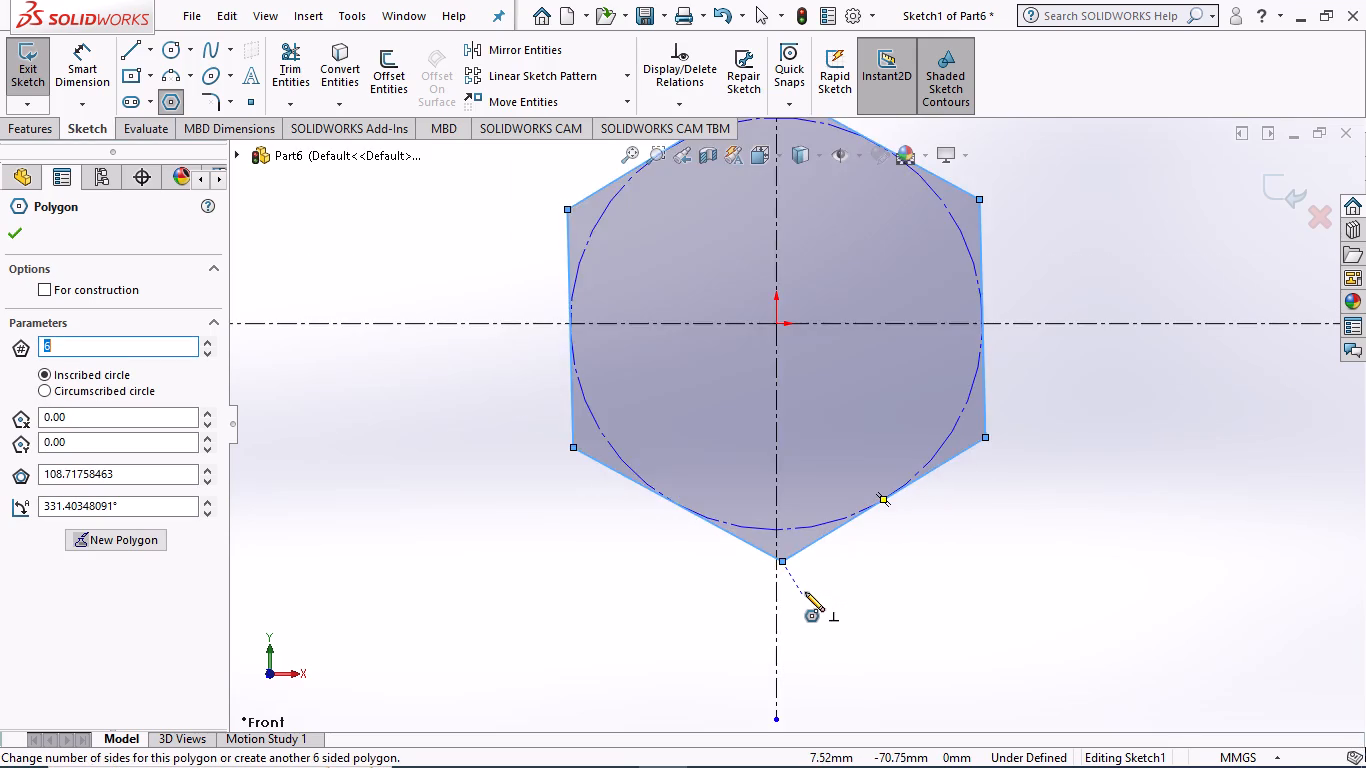
pyautogui.press('Escape')
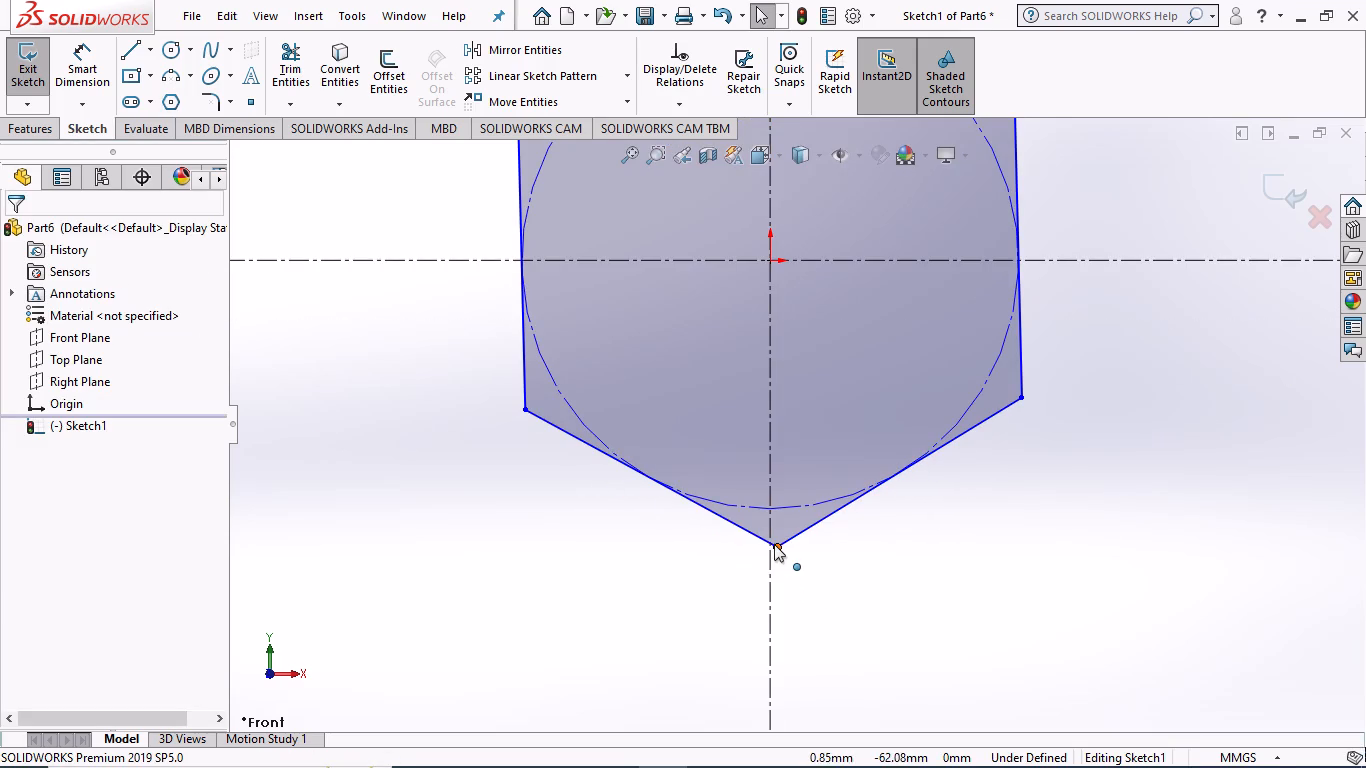
# Add a Coincident relation between the hexagon's bottom vertex and the vertical centerline.
pyautogui.keyDown('ctrl'); pyautogui.click(774, 543); pyautogui.keyUp('ctrl')
pyautogui.keyDown('ctrl'); pyautogui.click(767, 567); pyautogui.keyUp('ctrl')
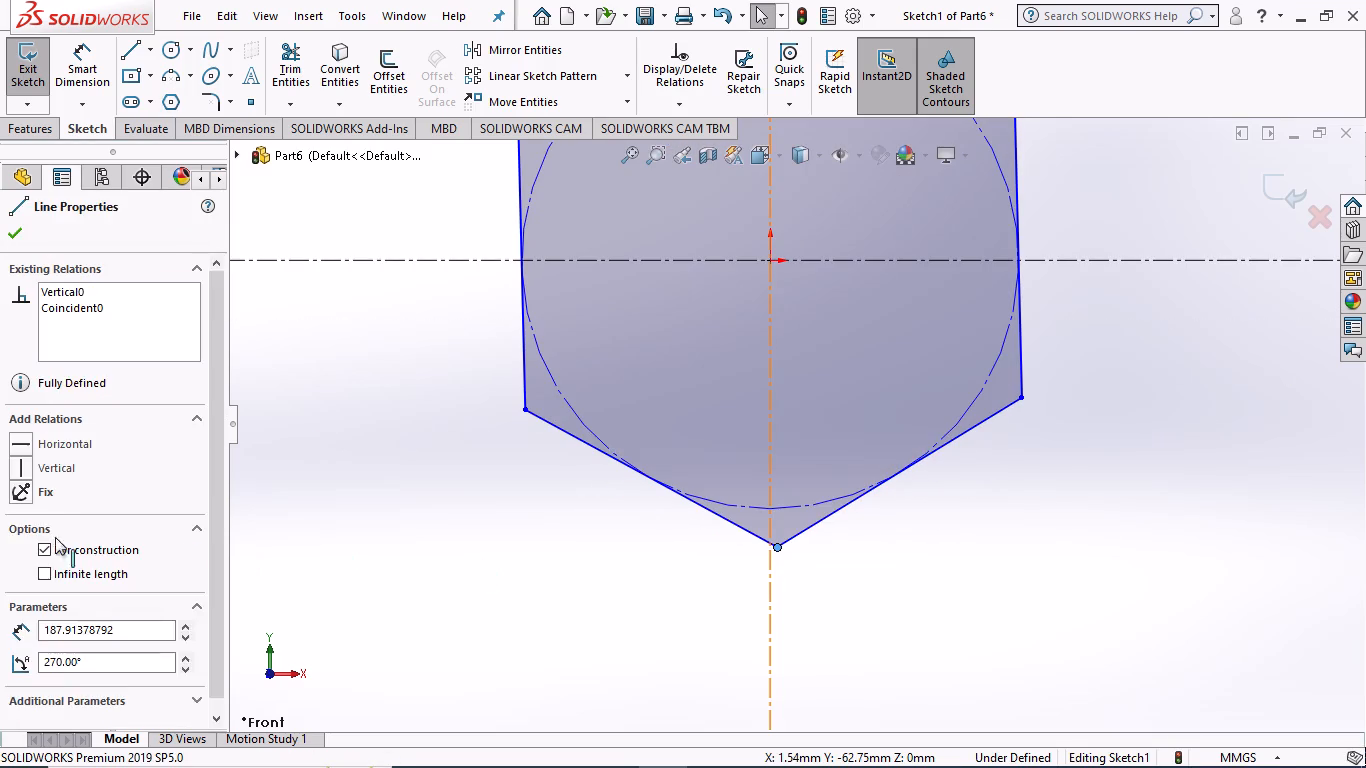
pyautogui.click(65, 574)
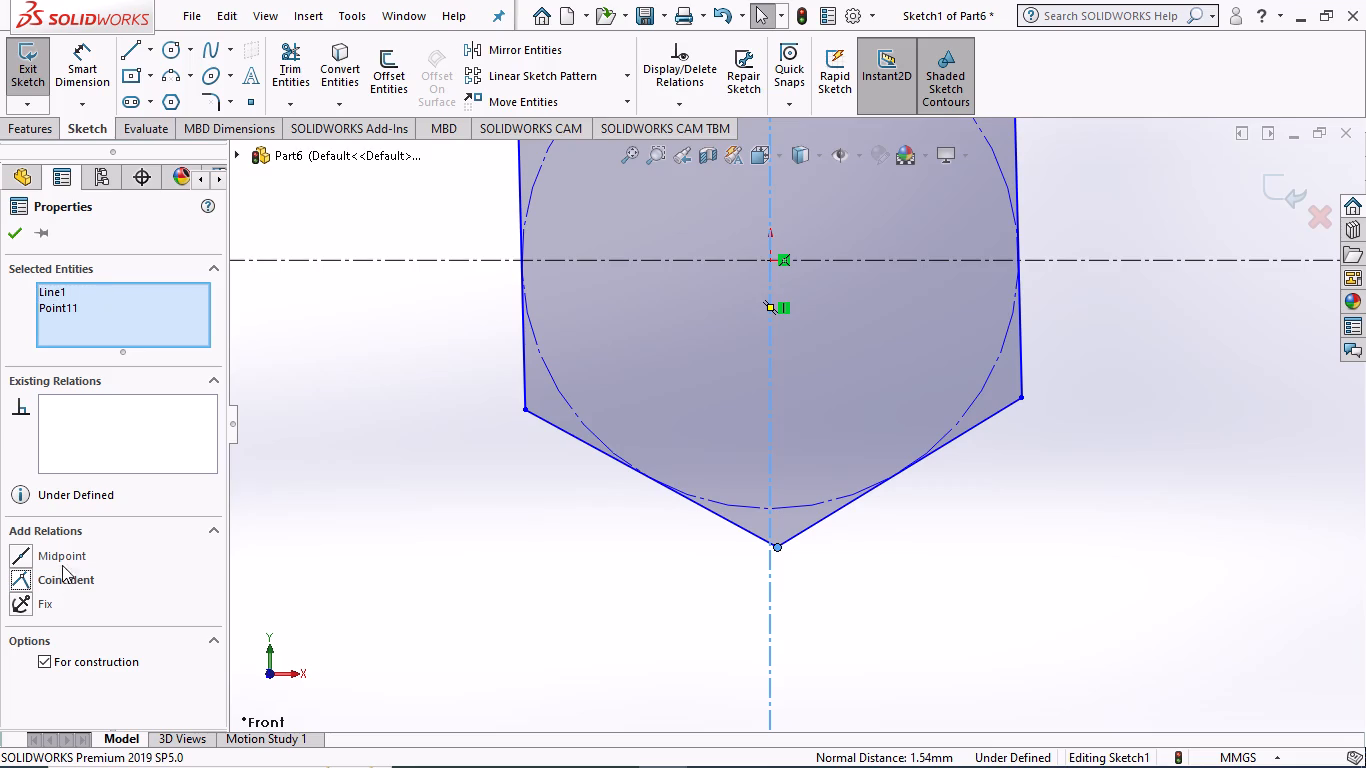
pyautogui.click(16, 233)
# Dimension the hexagon's width between its two lower side vertices as 27 mm and place the dimension below it.
pyautogui.scroll(3, 510, 384)
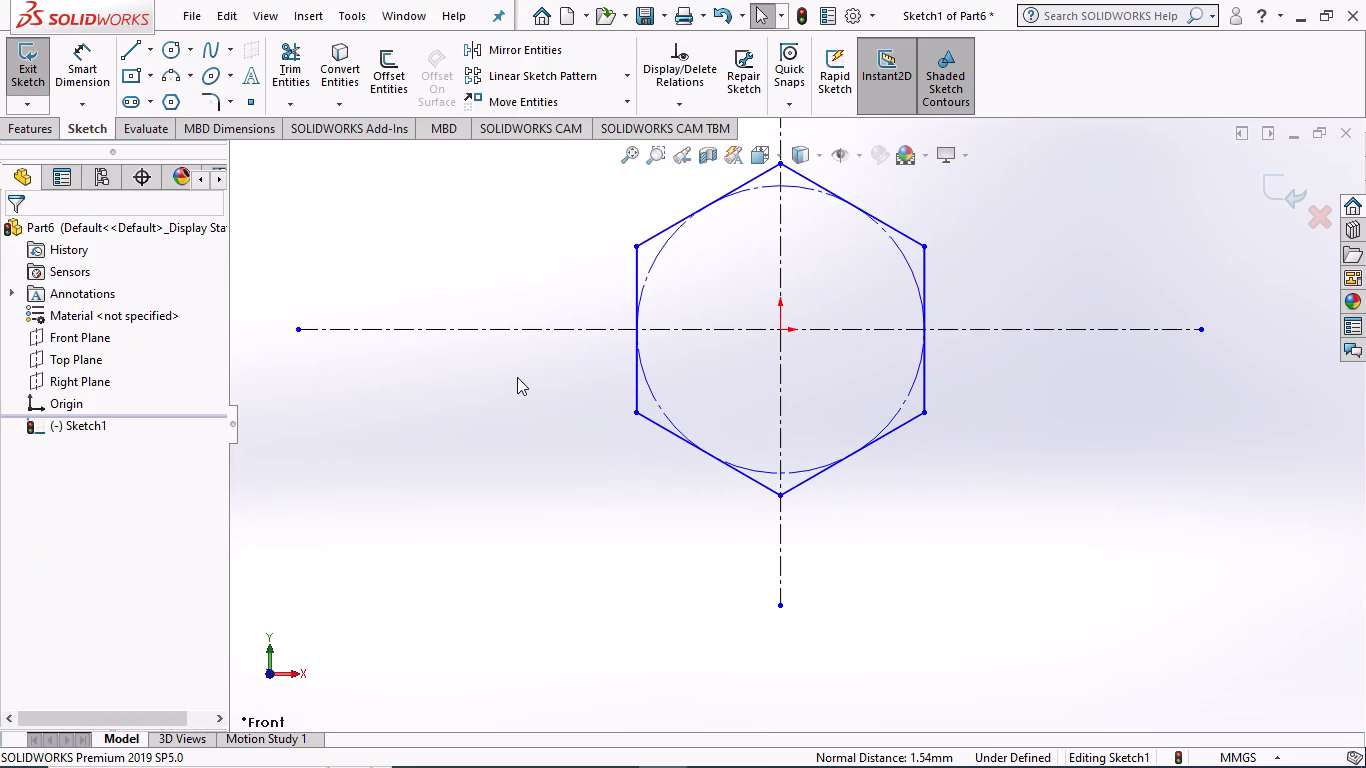
pyautogui.click(66, 60)
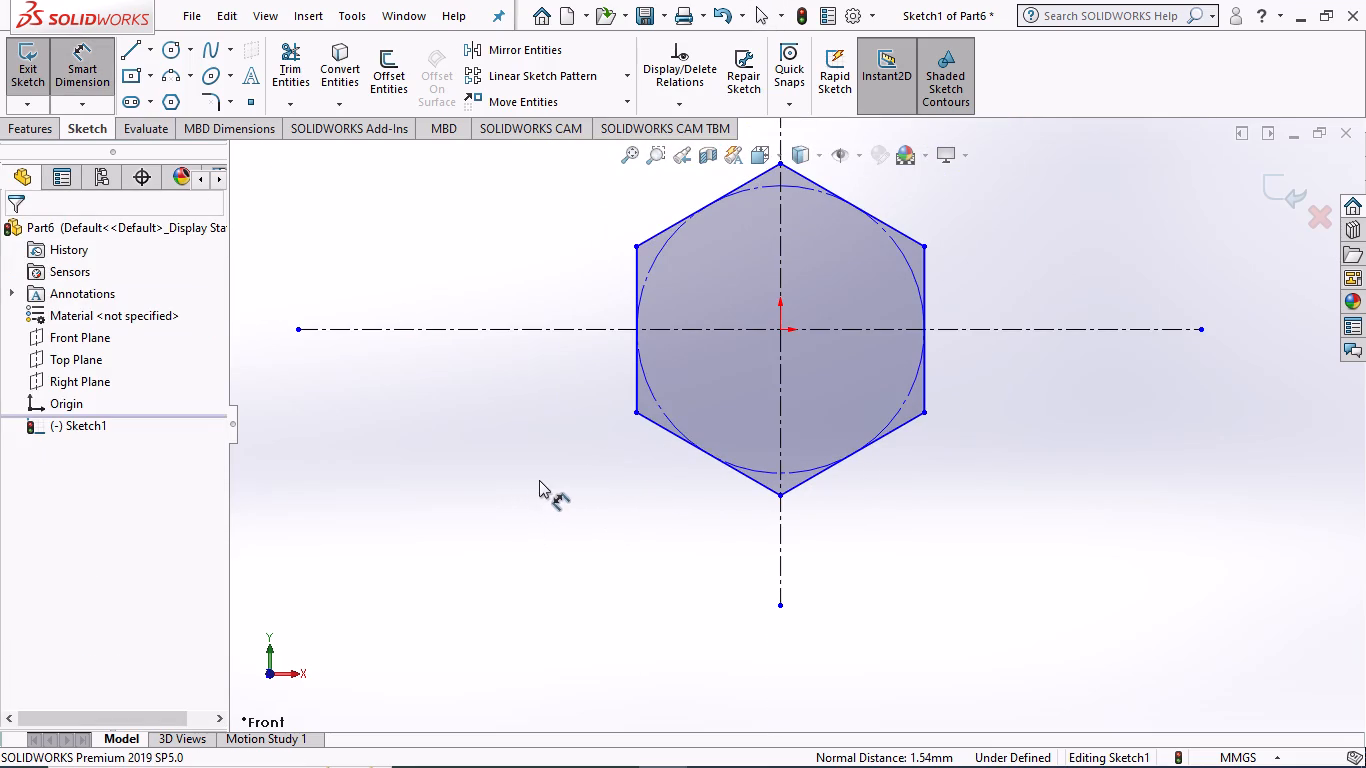
pyautogui.click(633, 413)
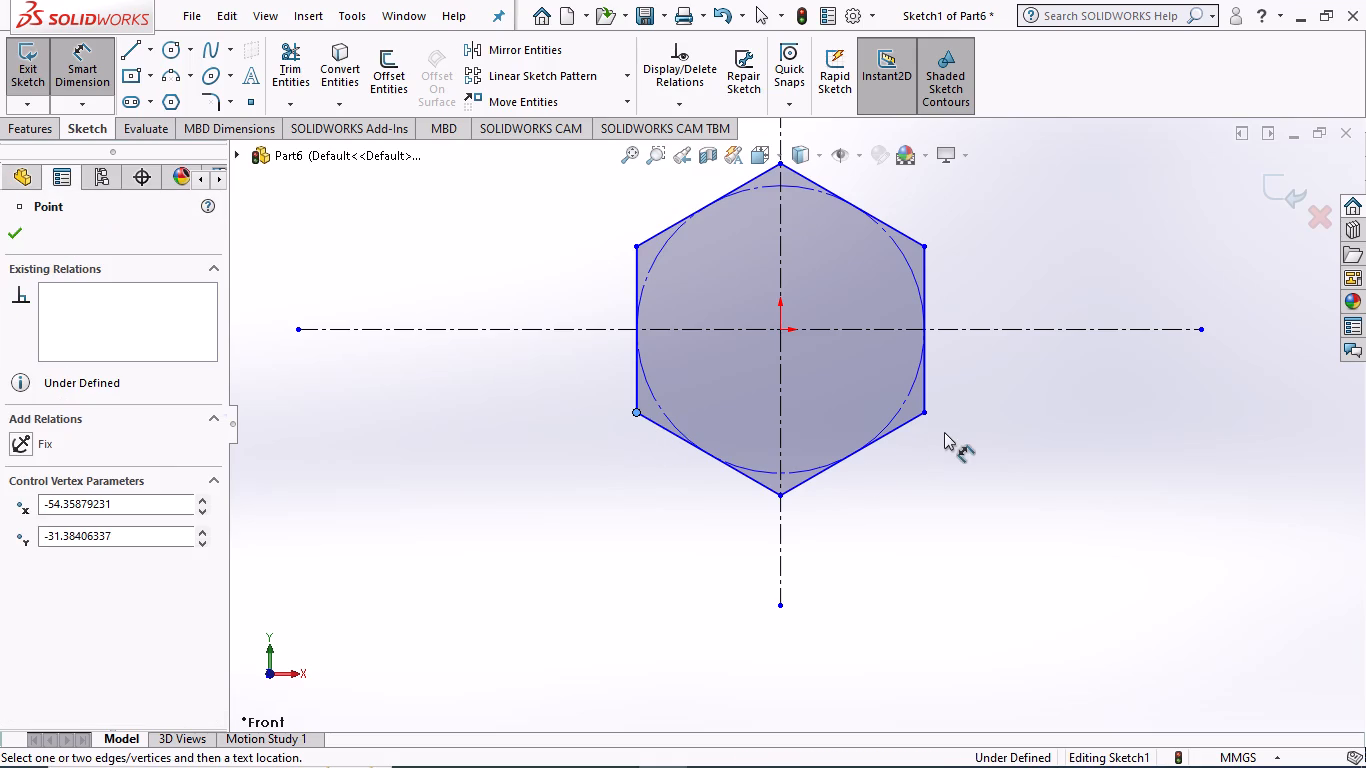
pyautogui.click(925, 409)
pyautogui.click(865, 557)
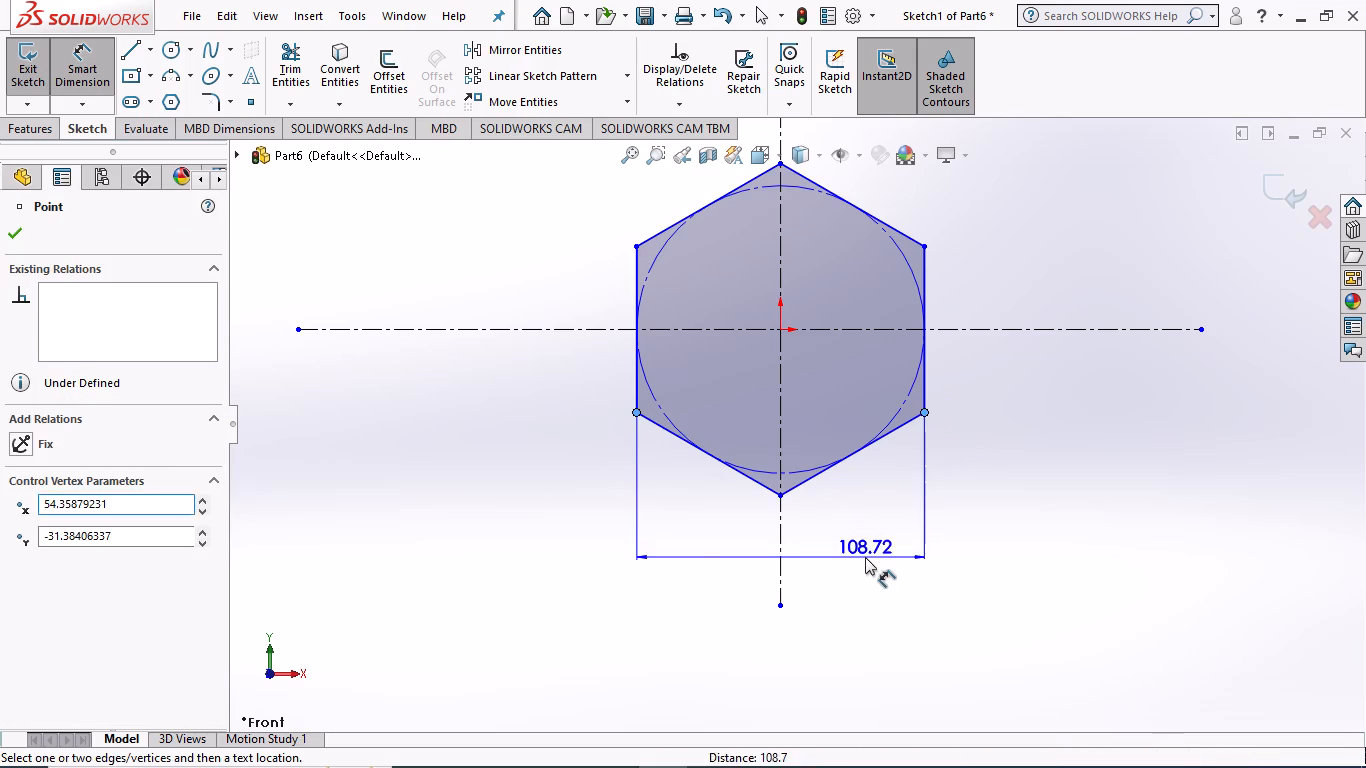
pyautogui.write('27')
pyautogui.press('Return')
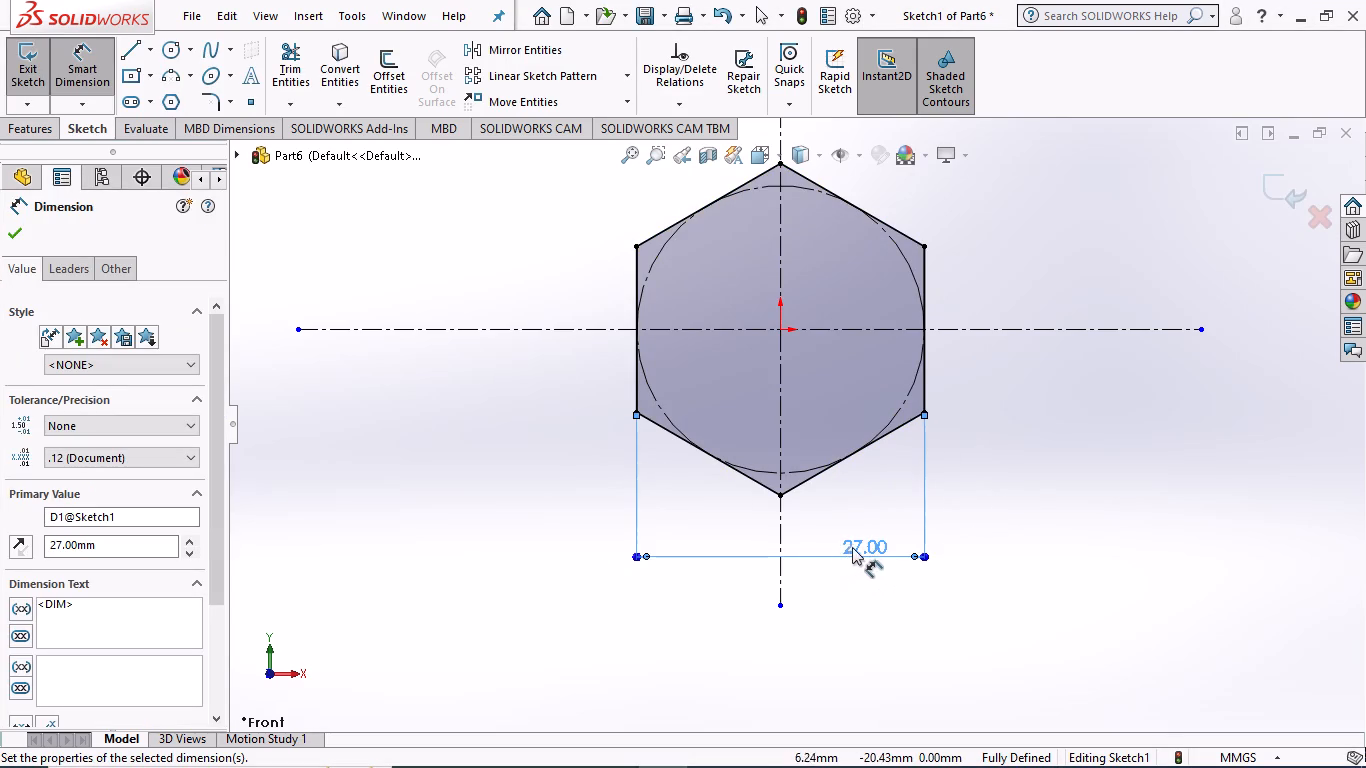
pyautogui.moveTo(856, 546); pyautogui.dragTo(821, 542)
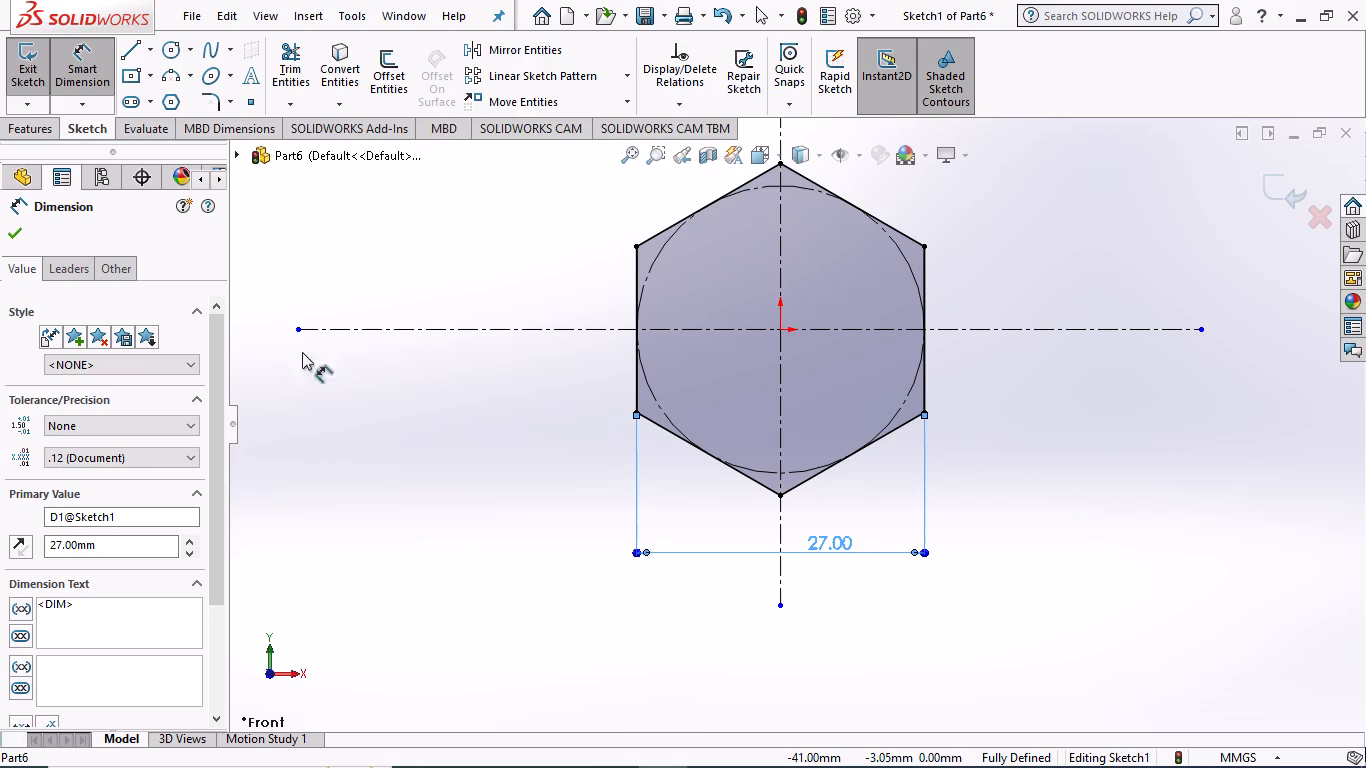
pyautogui.click(18, 229)
# Sketch a circle about 12.9 mm in diameter centered on the origin inside the hexagon.
pyautogui.scroll(1, 679, 424)
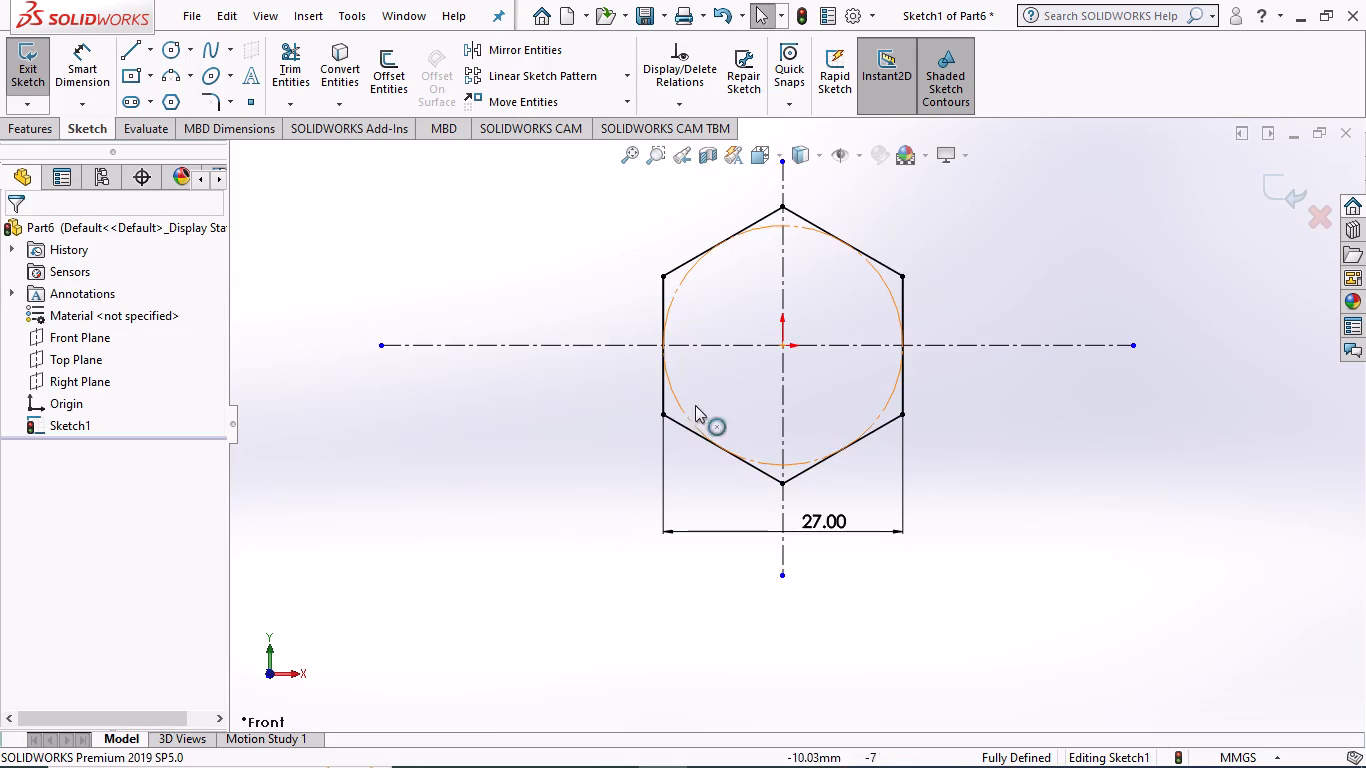
pyautogui.scroll(-1, 734, 312)
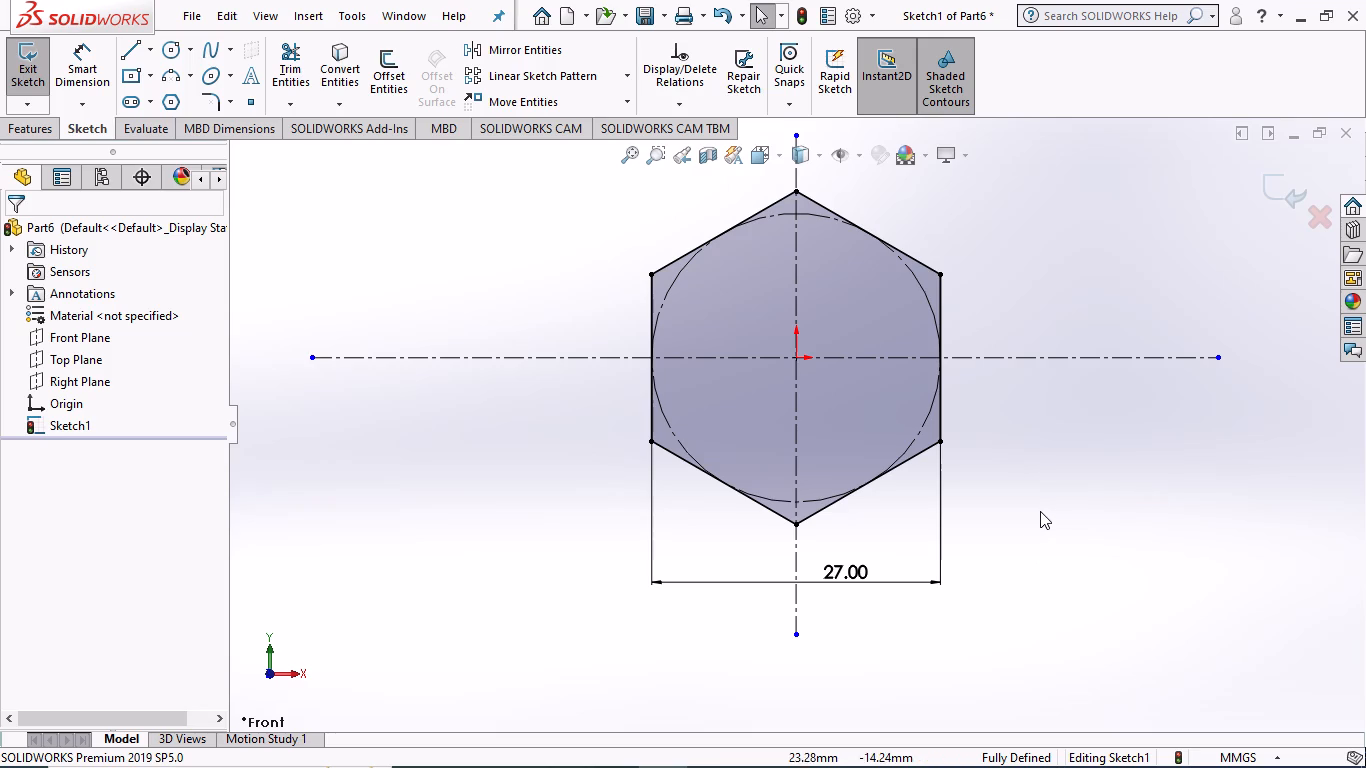
pyautogui.scroll(1, 837, 385)
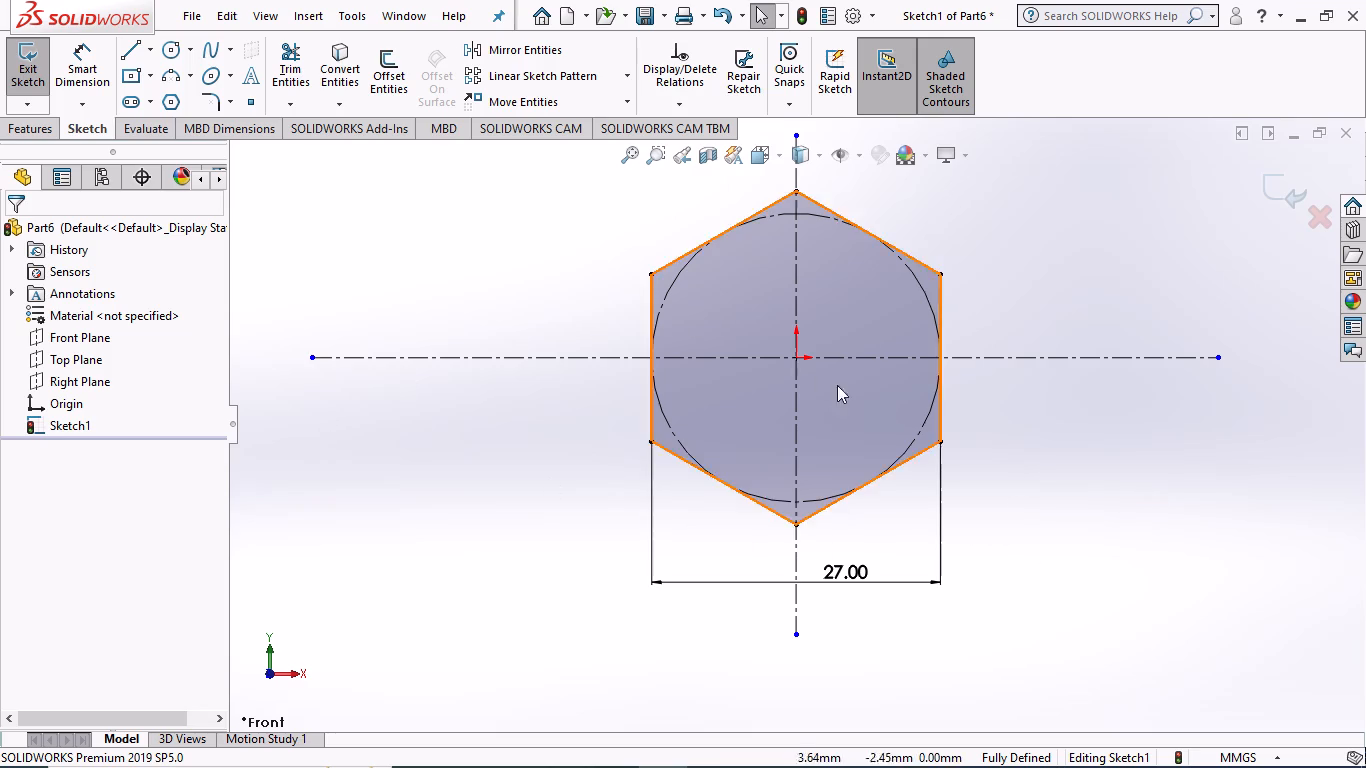
pyautogui.scroll(-2, 813, 280)
pyautogui.scroll(-3, 801, 427)
pyautogui.scroll(2, 784, 431)
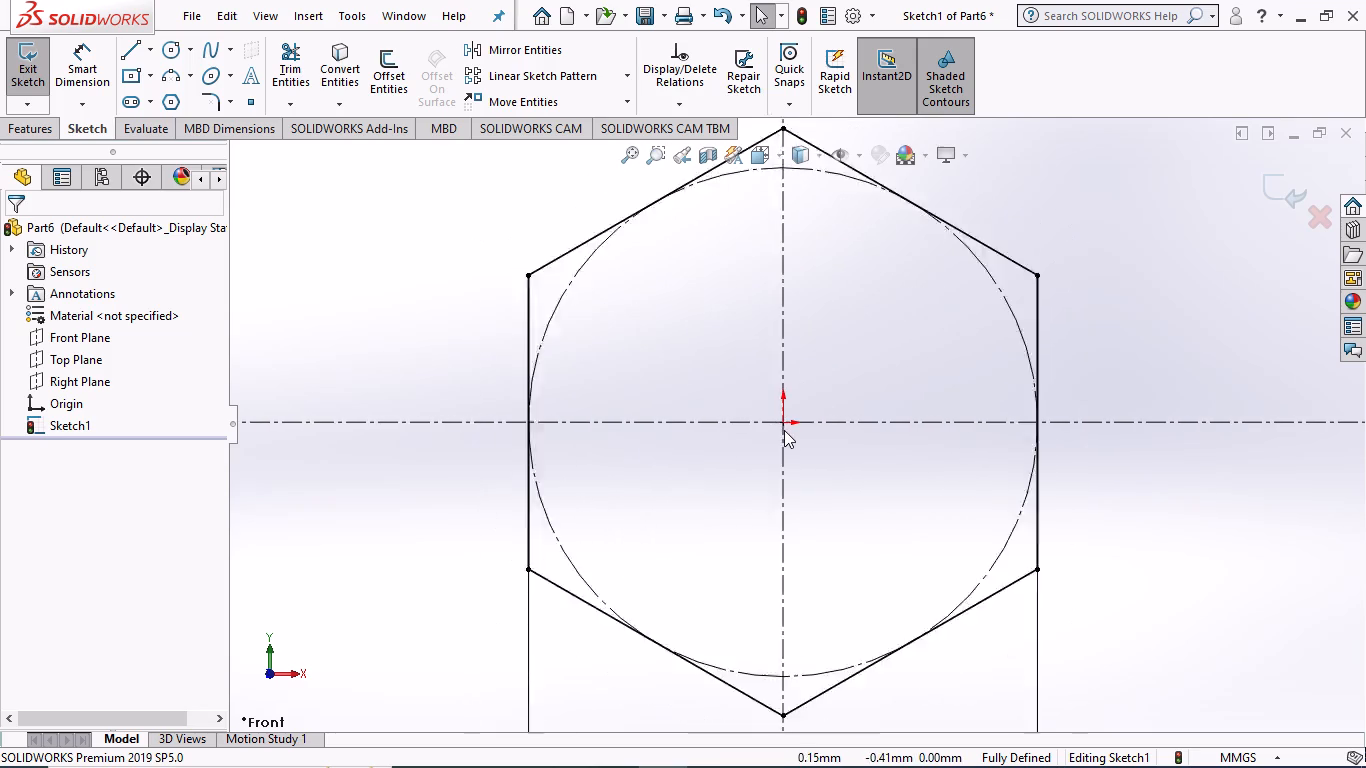
pyautogui.scroll(1, 790, 448)
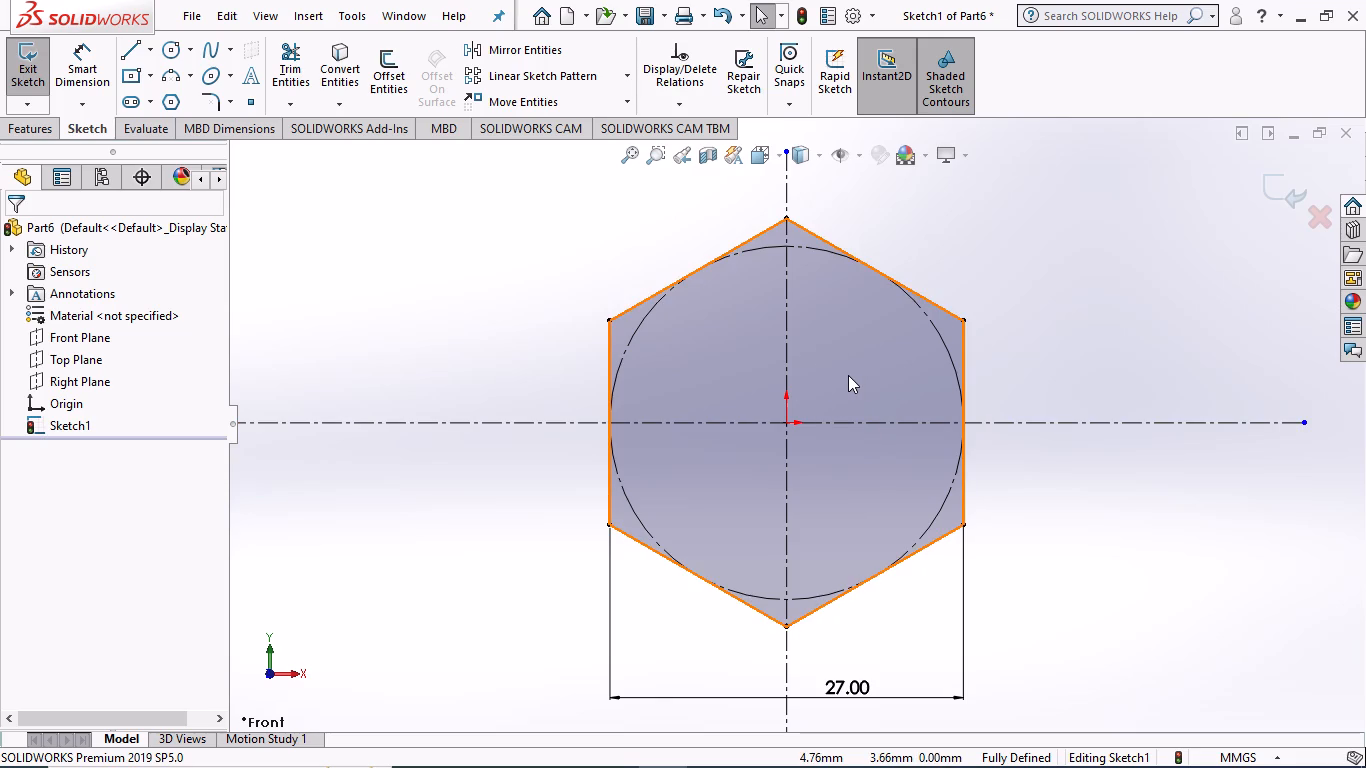
pyautogui.click(170, 50)
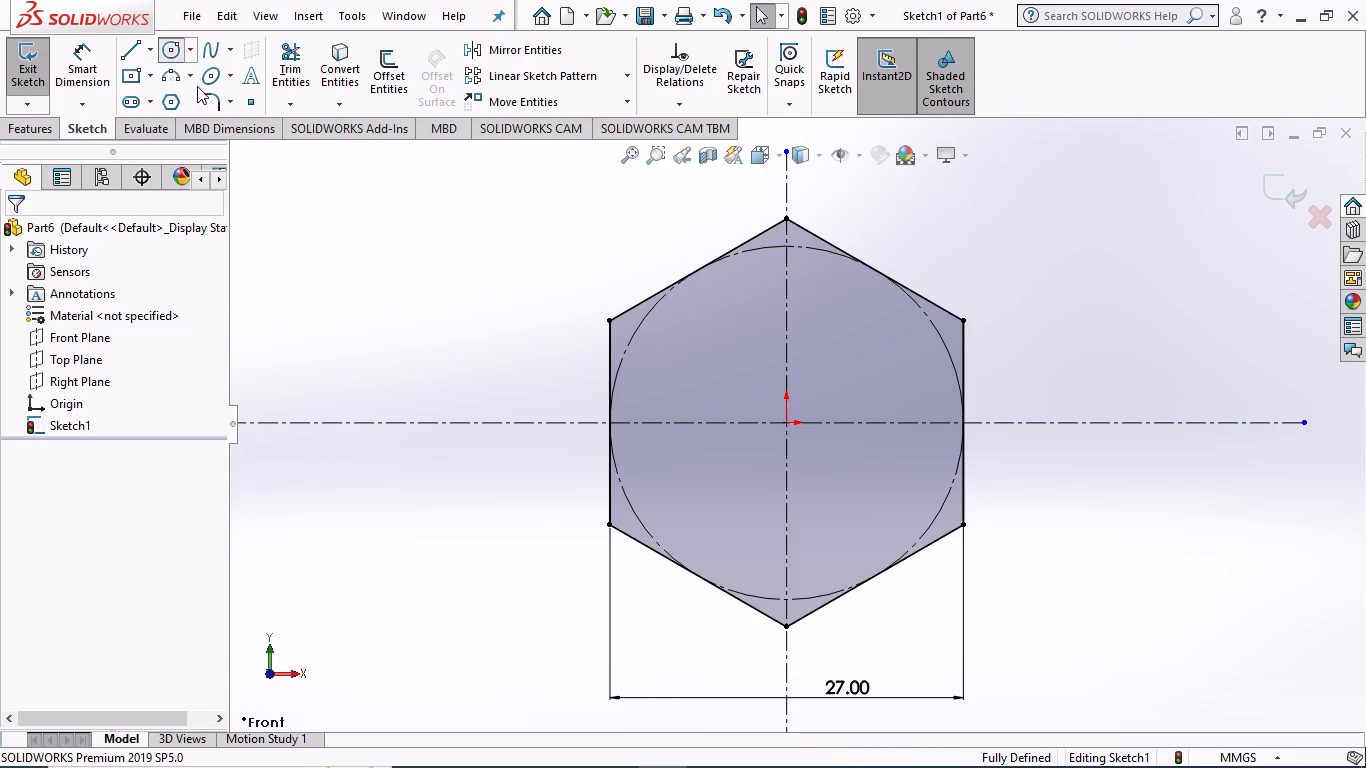
pyautogui.click(784, 422)
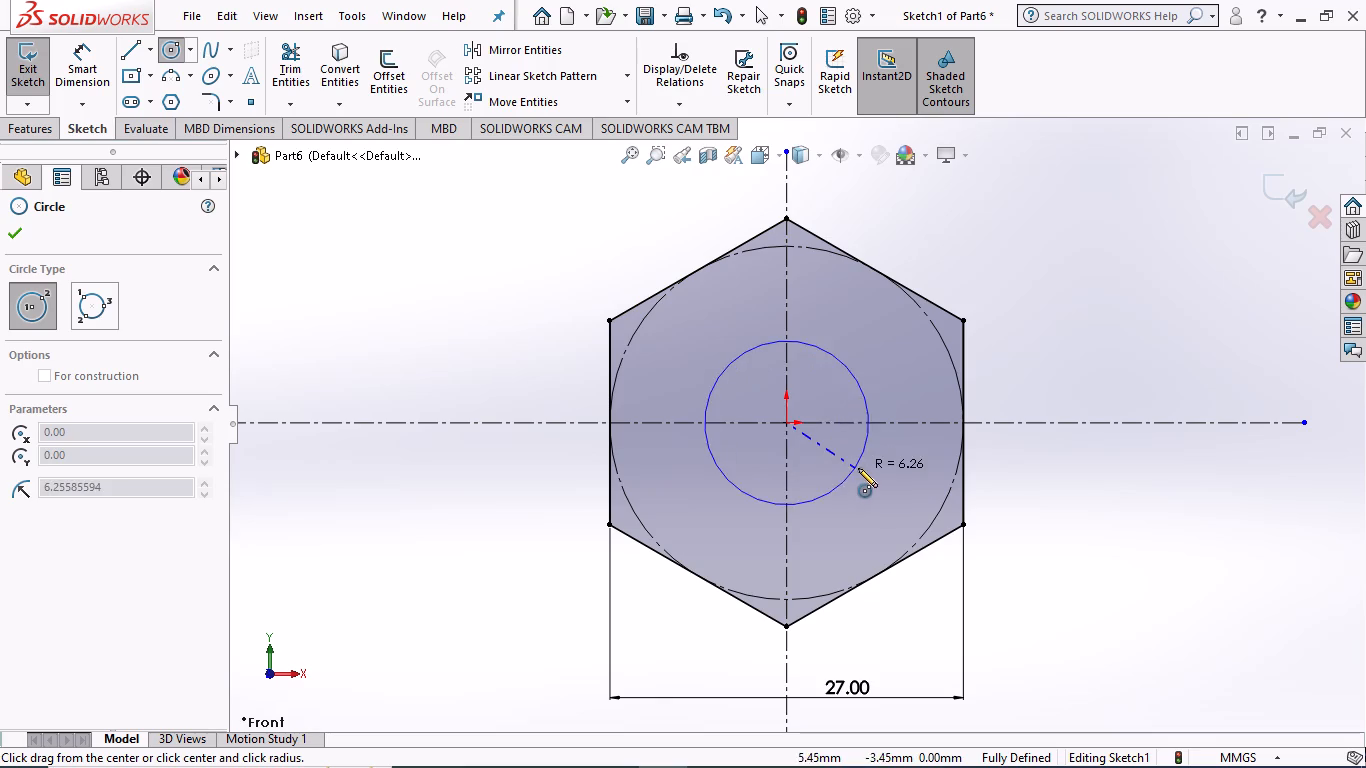
pyautogui.click(858, 468)
# Dimension the inner circle's diameter as 15 mm and place the dimension vertically beside the circle.
pyautogui.click(81, 70)
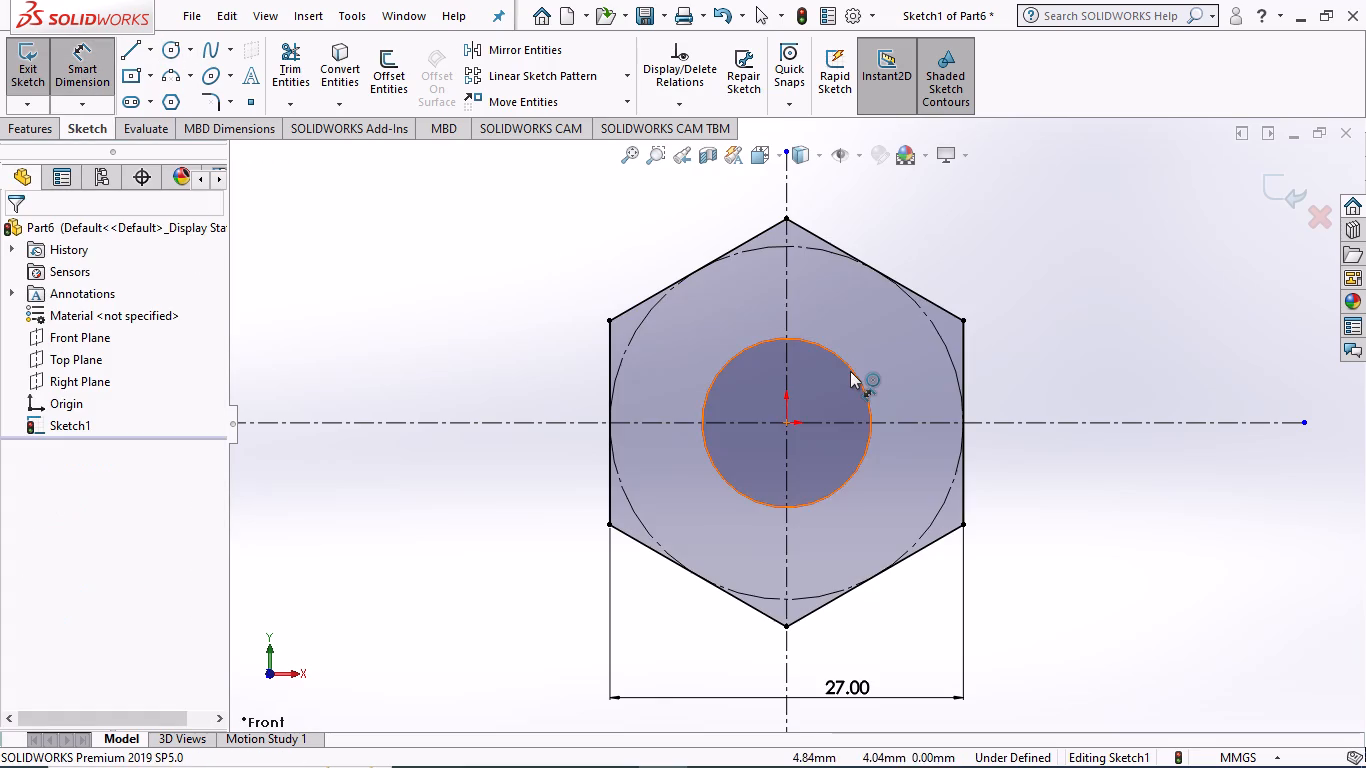
pyautogui.click(850, 367)
pyautogui.click(896, 350)
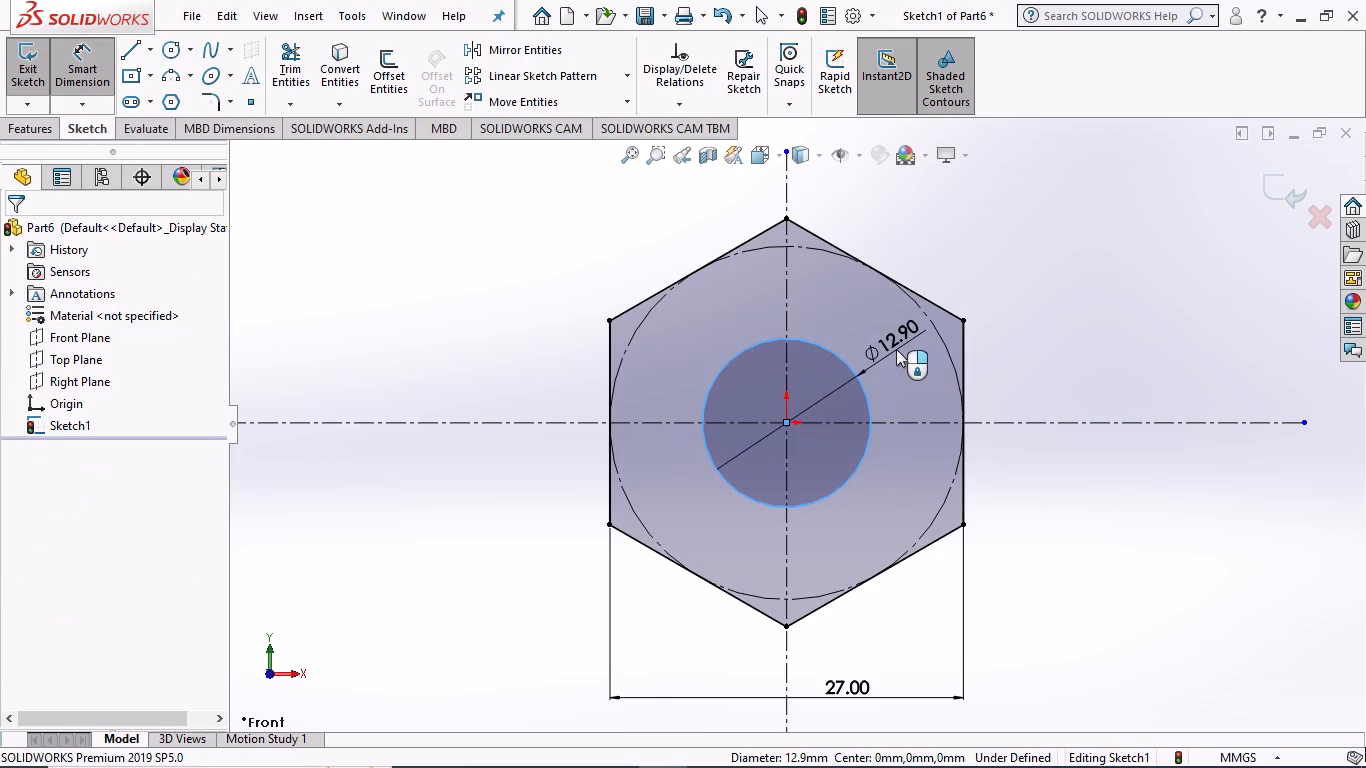
pyautogui.press('1')
pyautogui.press('5')
pyautogui.press('Return')
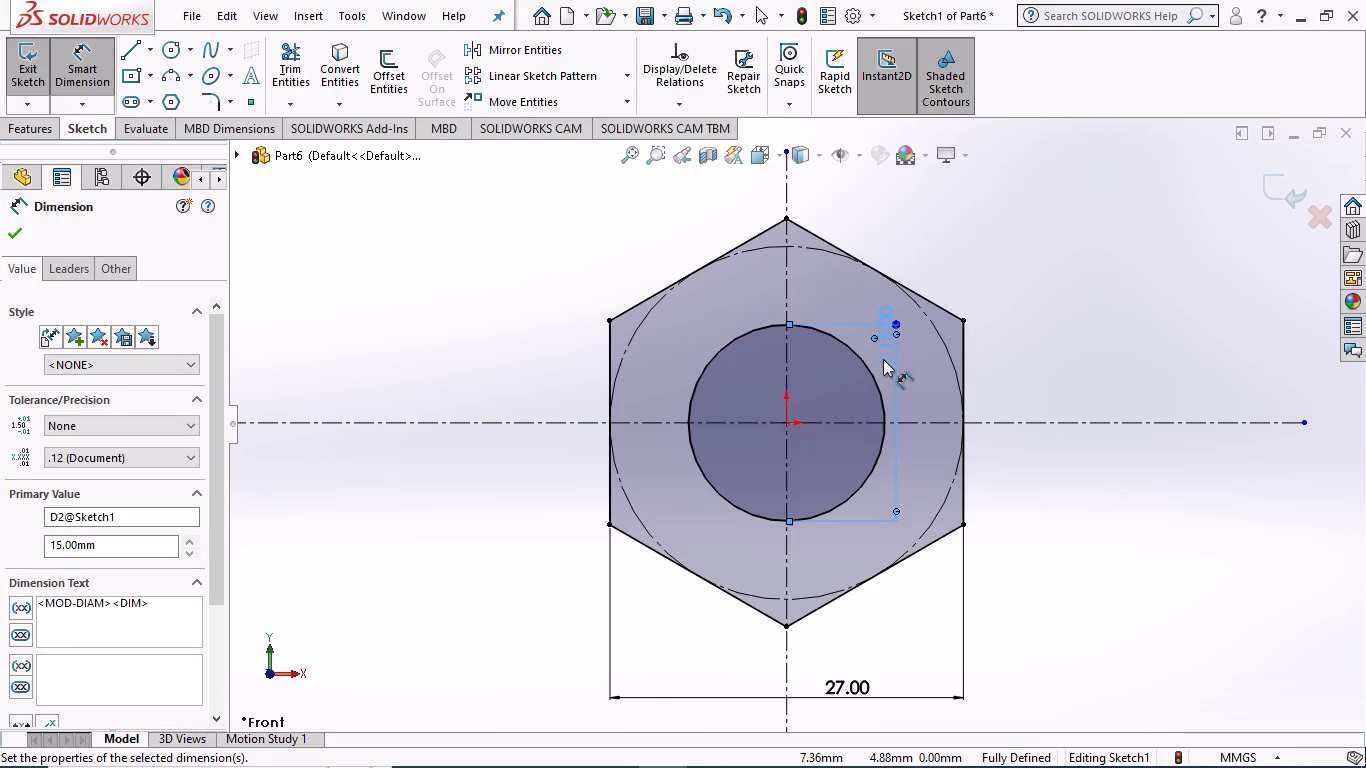
pyautogui.moveTo(884, 345); pyautogui.dragTo(920, 434)
pyautogui.click(10, 237)
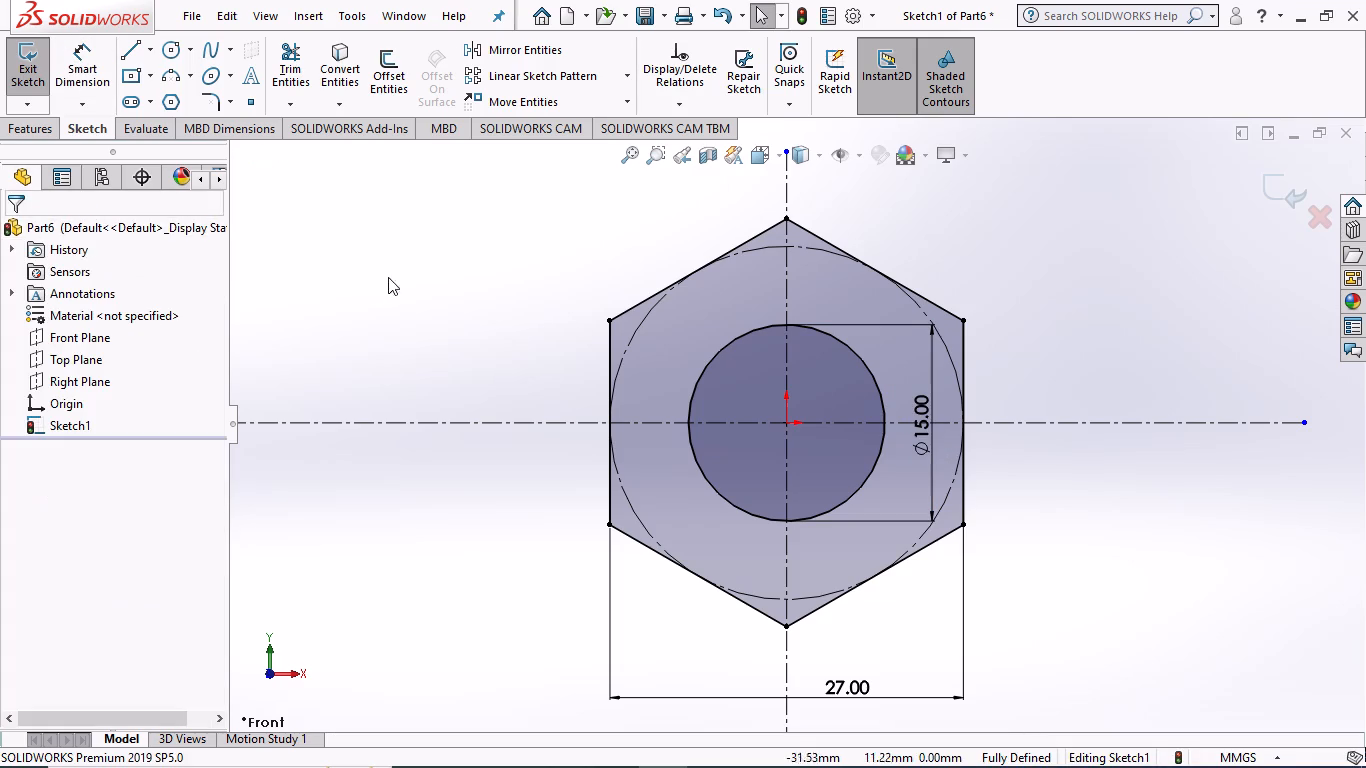
# Extrude the hexagon profile with its circular hole as a Mid Plane boss 15 mm deep.
pyautogui.click(19, 132)
pyautogui.click(47, 92)
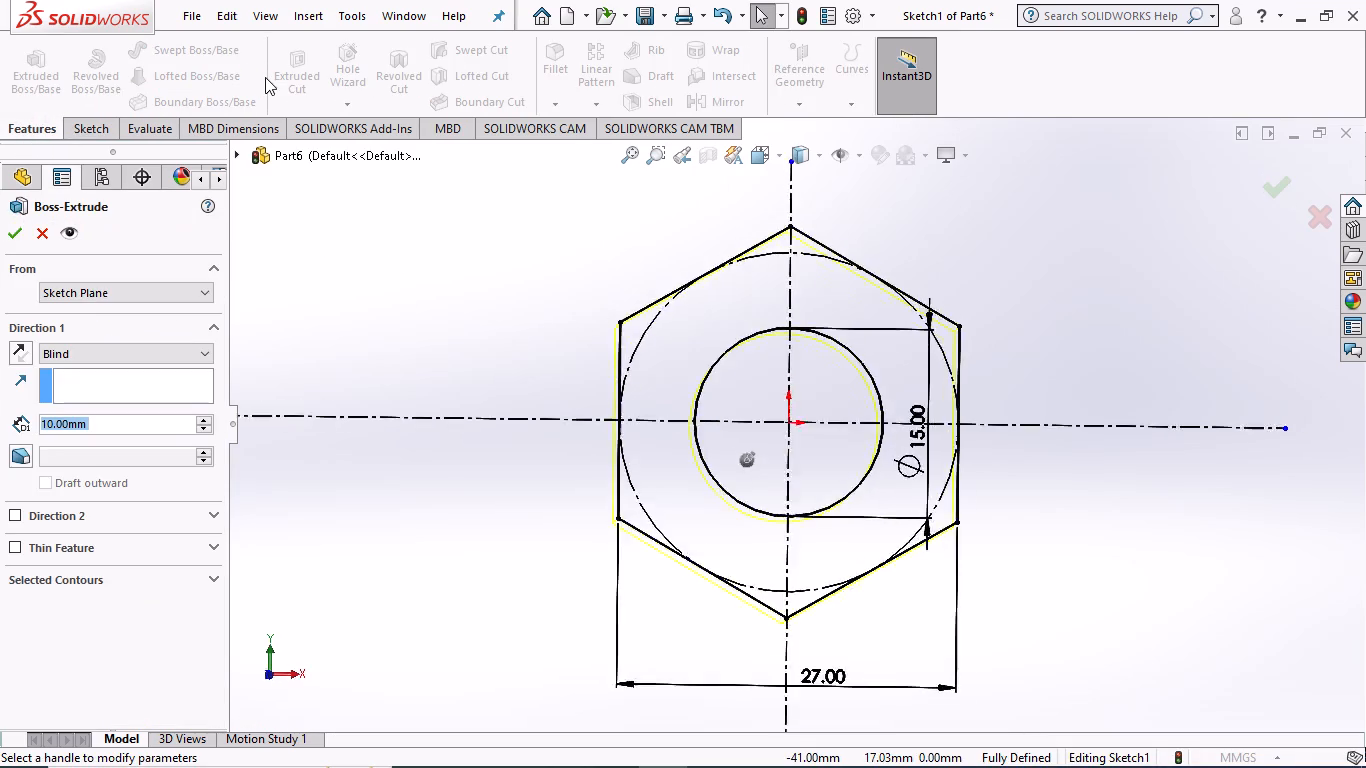
pyautogui.click(200, 354)
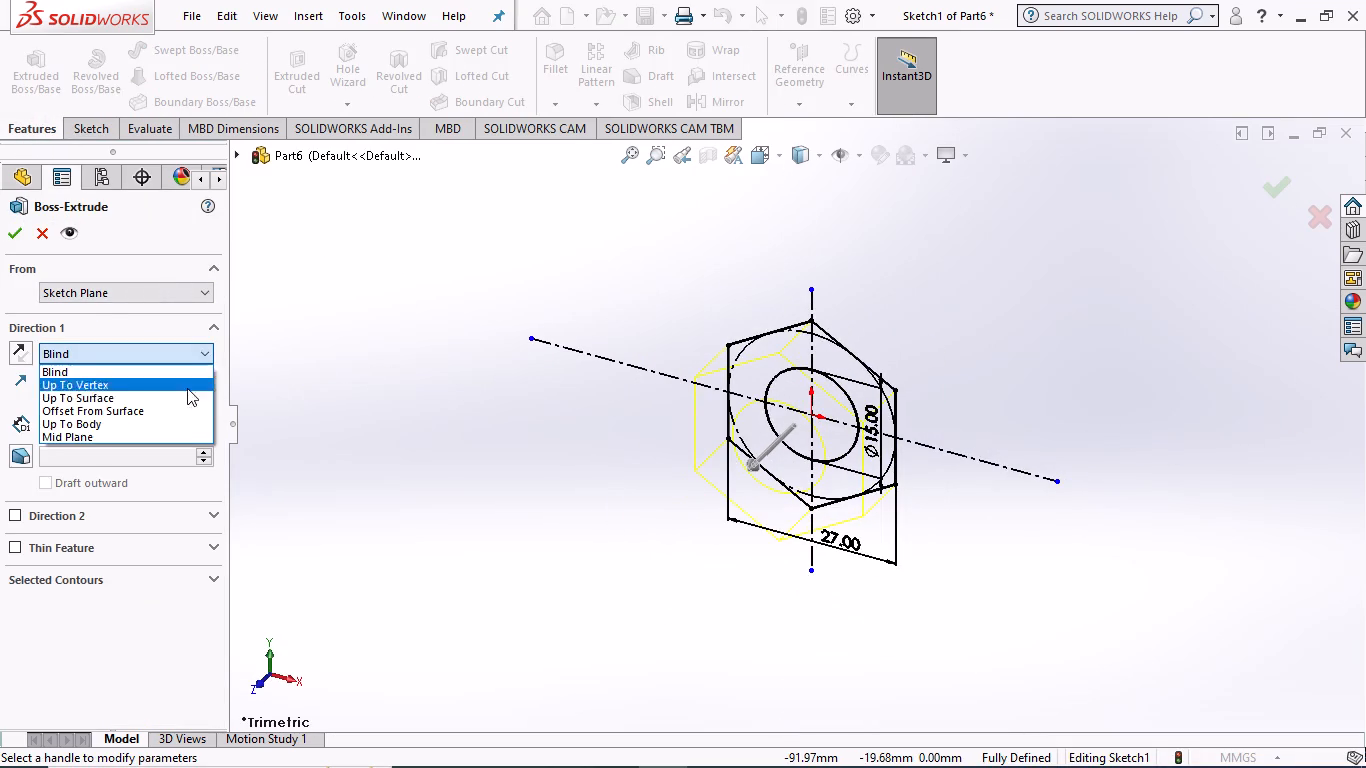
pyautogui.click(106, 431)
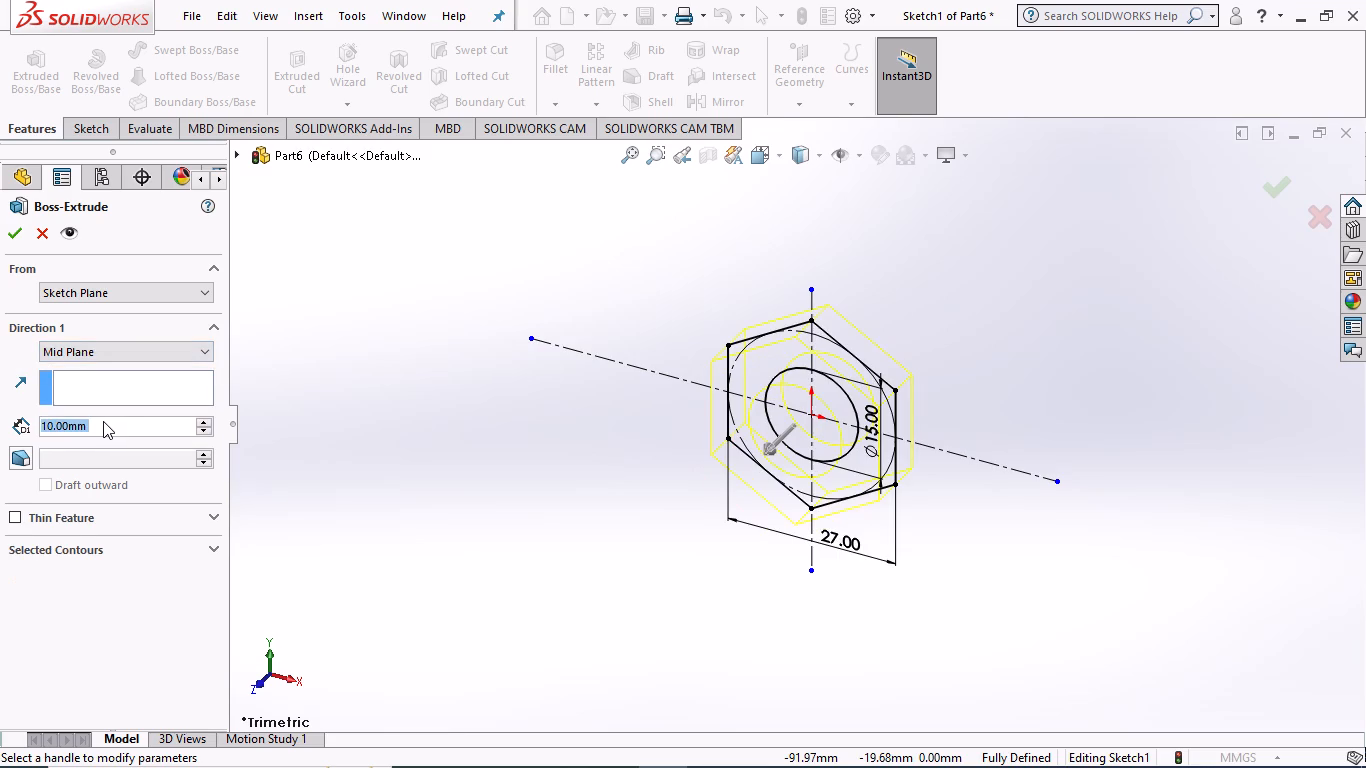
pyautogui.press('1')
pyautogui.press('5')
pyautogui.press('Return')
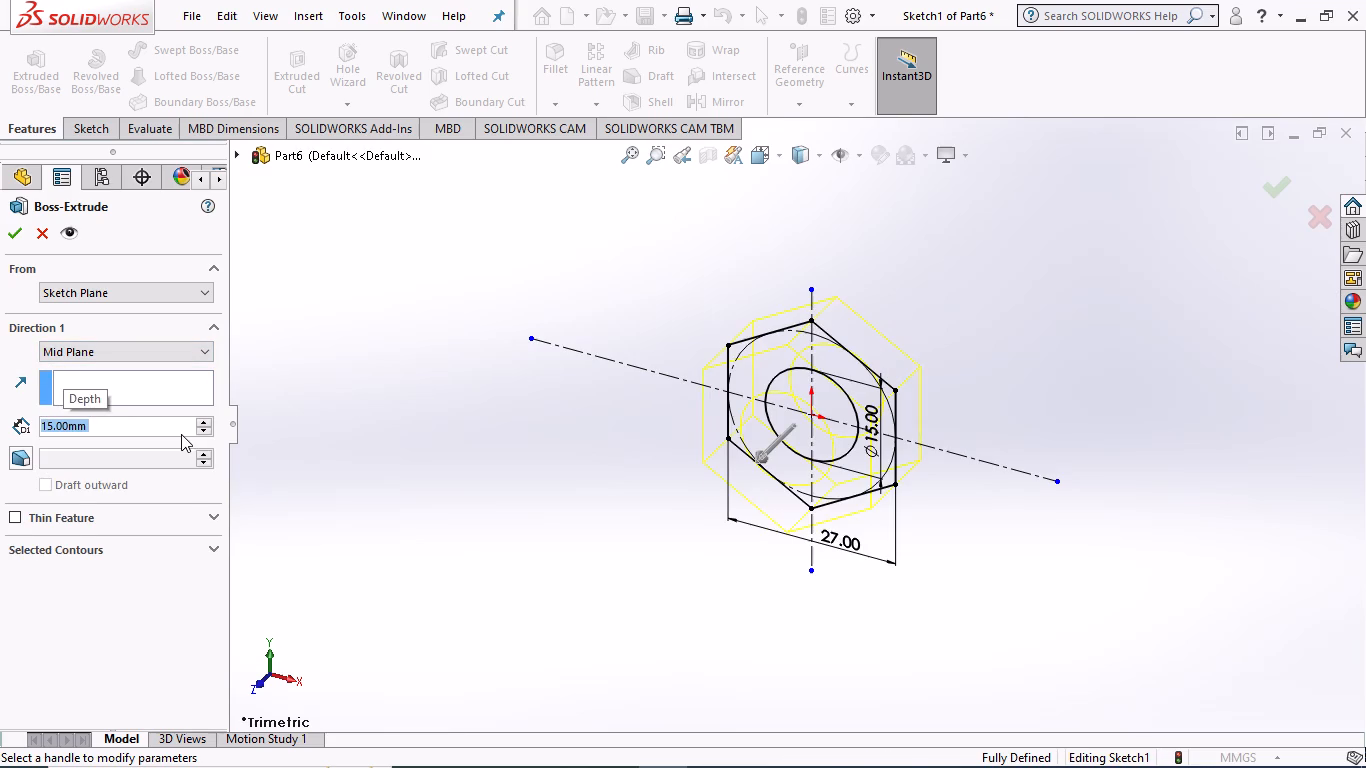
pyautogui.click(8, 230)
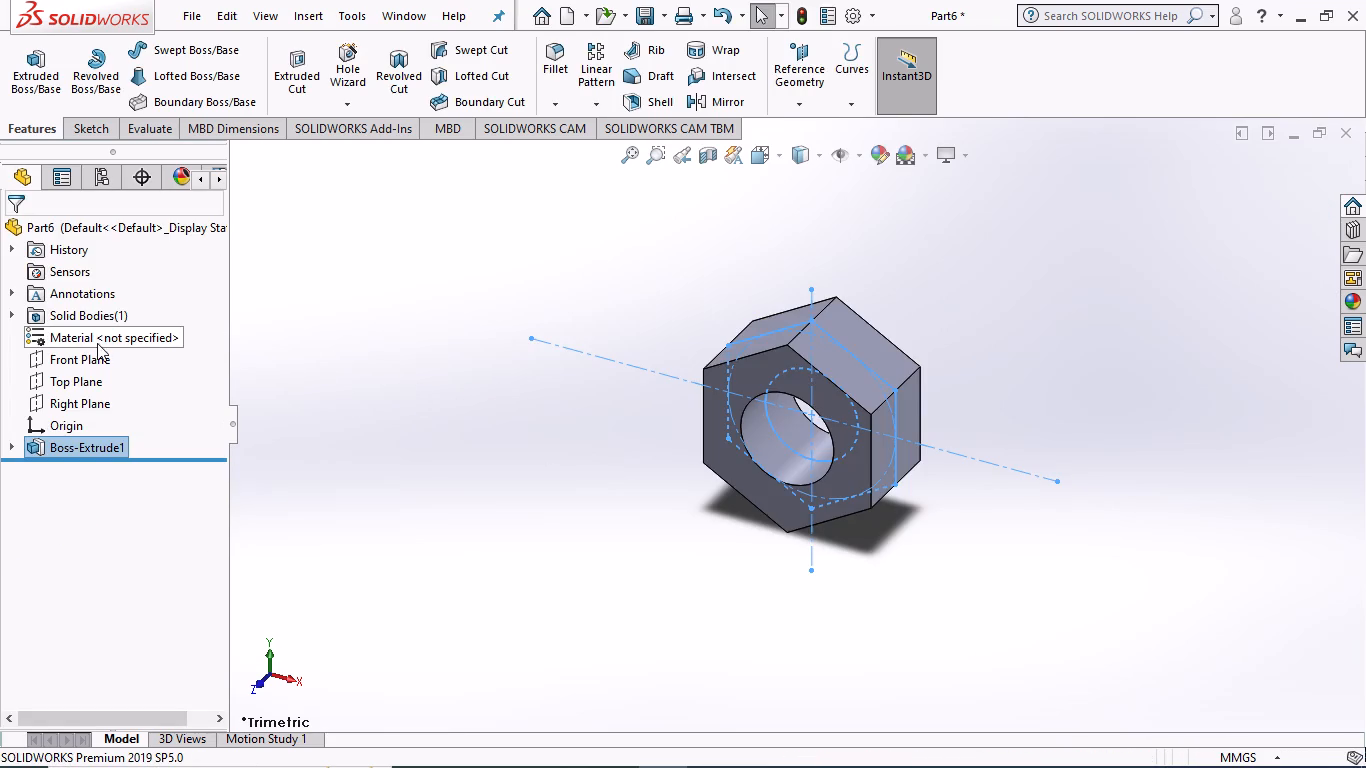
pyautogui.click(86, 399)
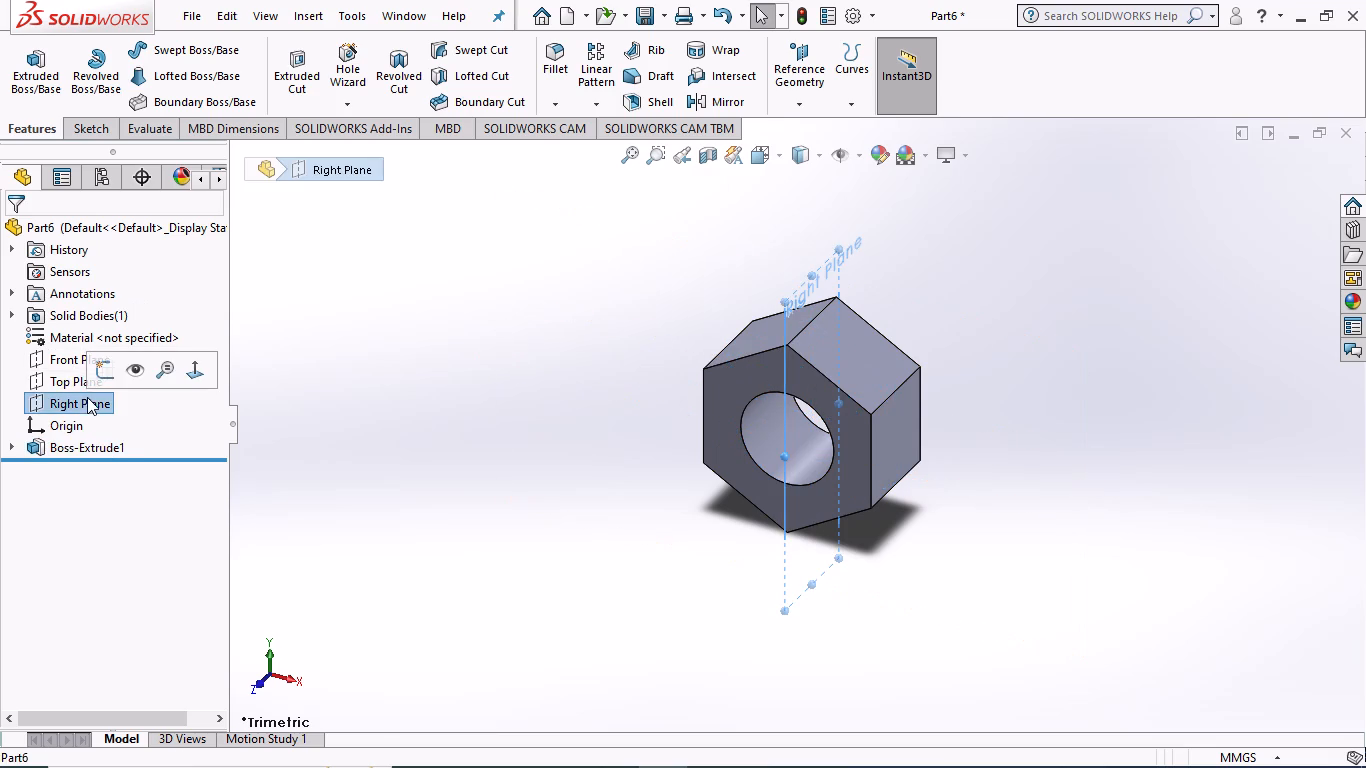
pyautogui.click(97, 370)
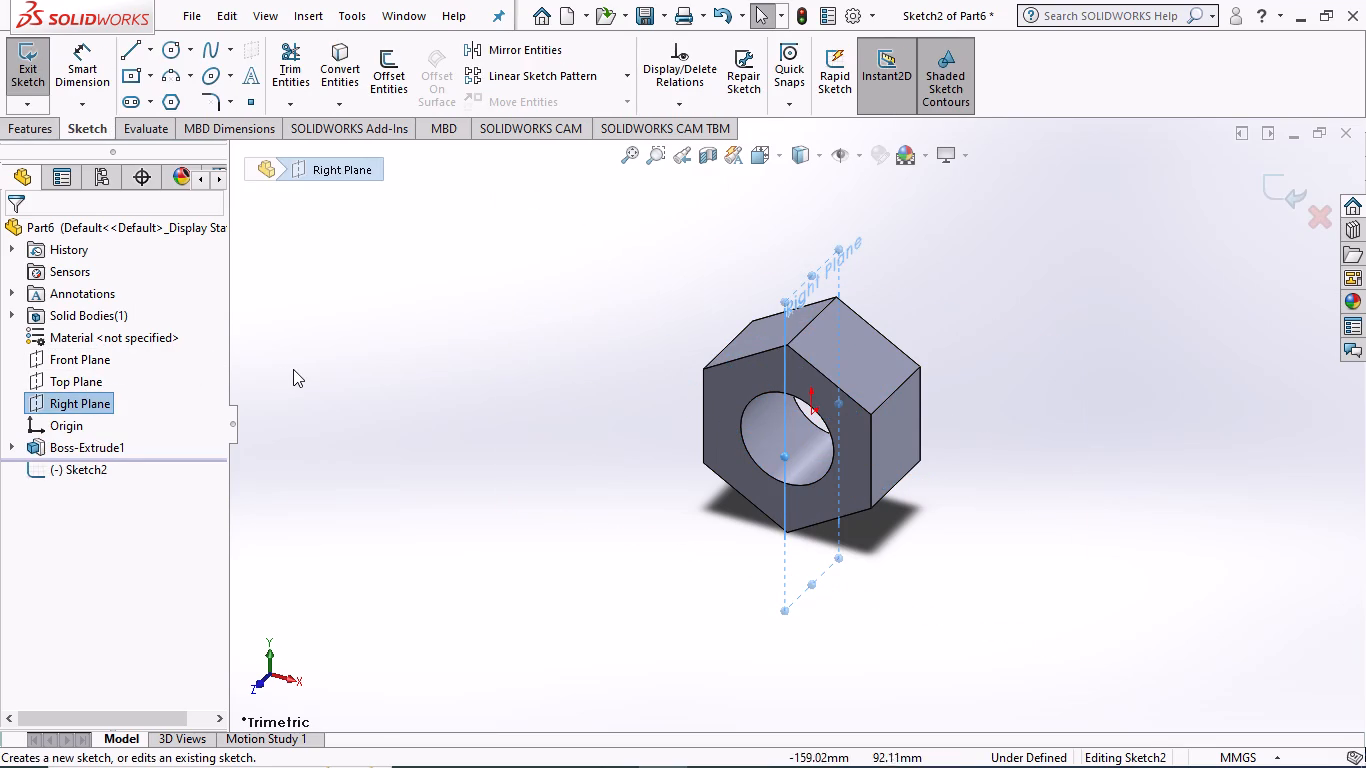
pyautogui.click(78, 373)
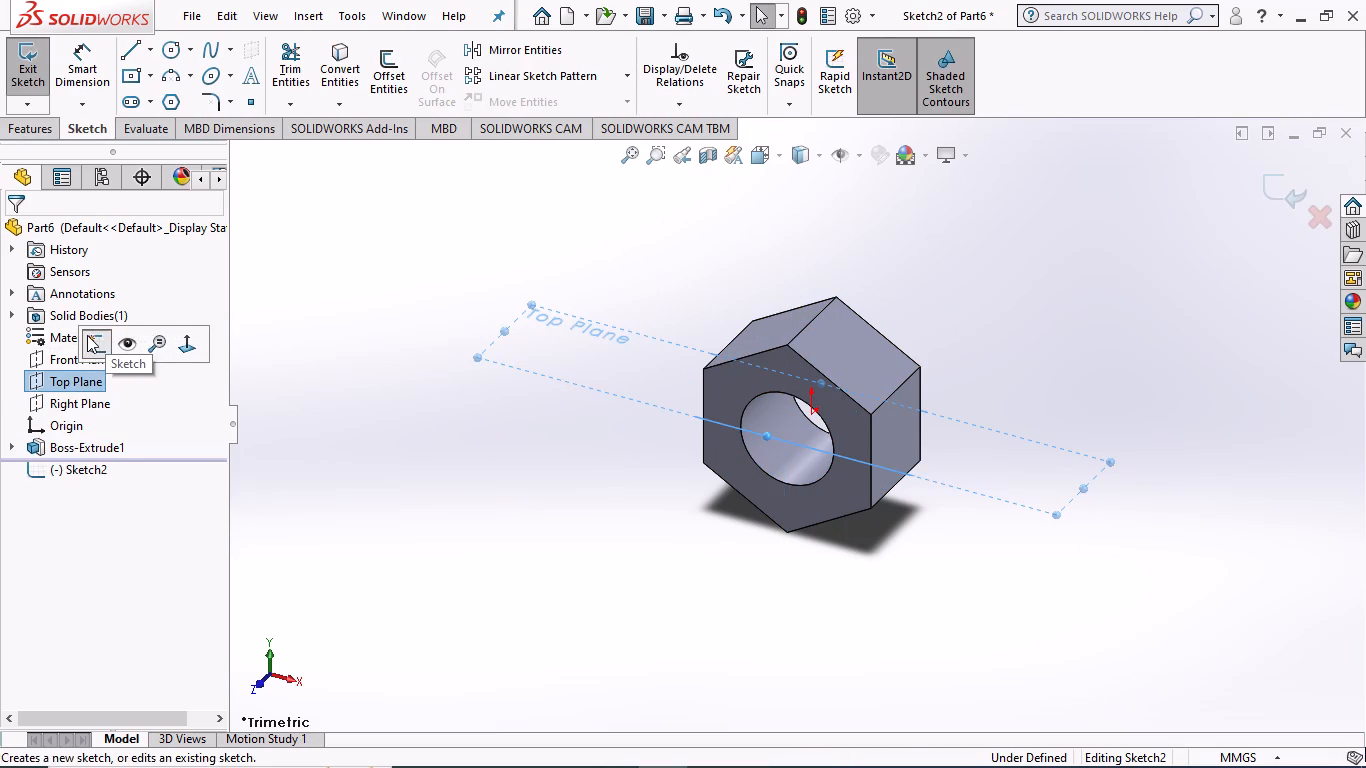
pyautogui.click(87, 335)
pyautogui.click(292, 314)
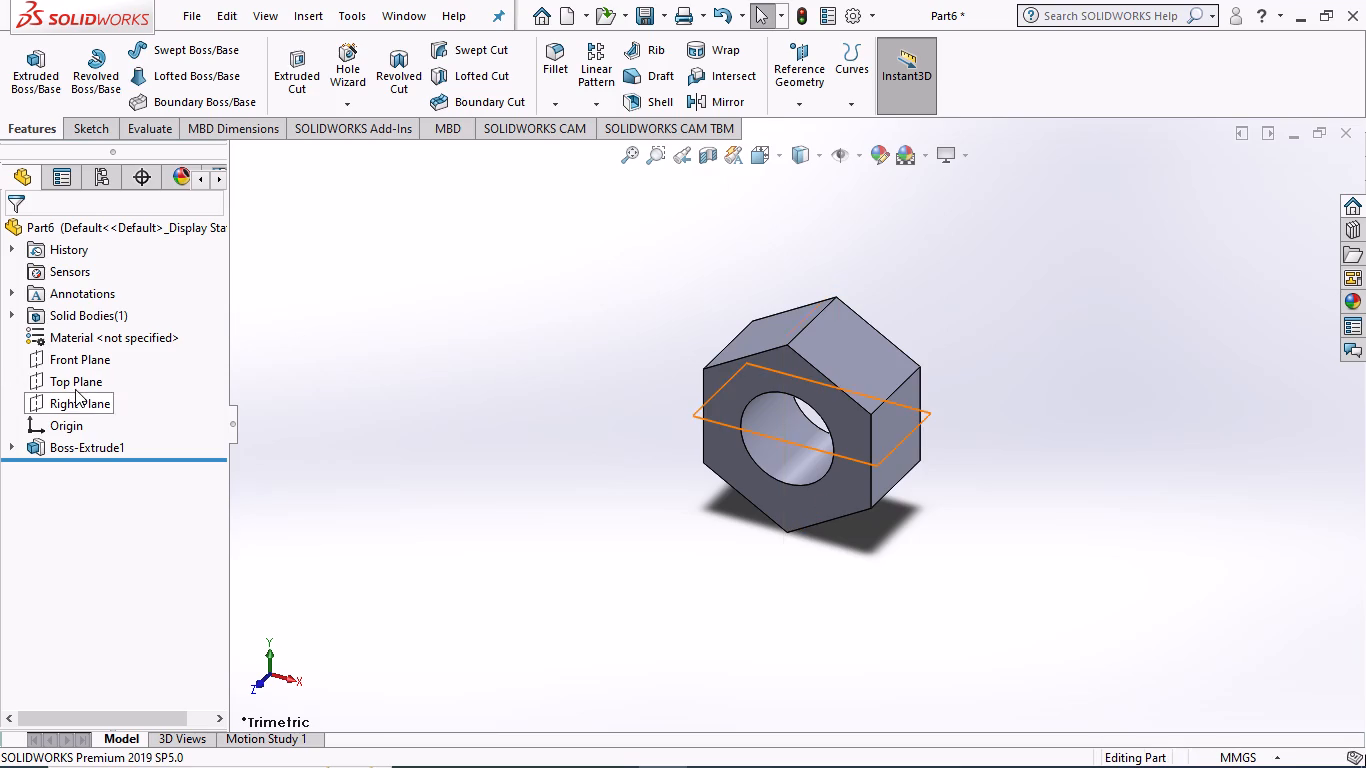
# Start a new sketch on the Top Plane and orient the model to the Top view.
pyautogui.click(75, 384)
pyautogui.click(95, 357)
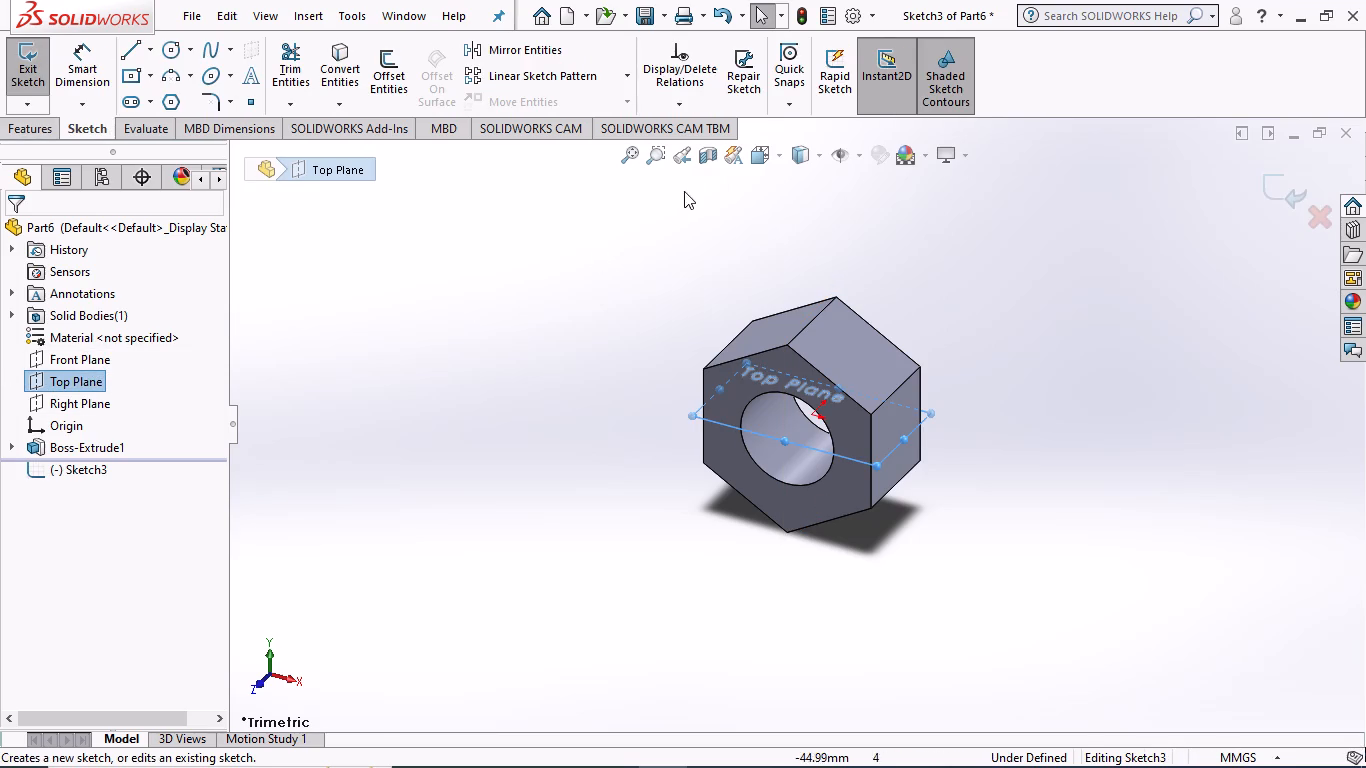
pyautogui.click(793, 154)
pyautogui.click(617, 226)
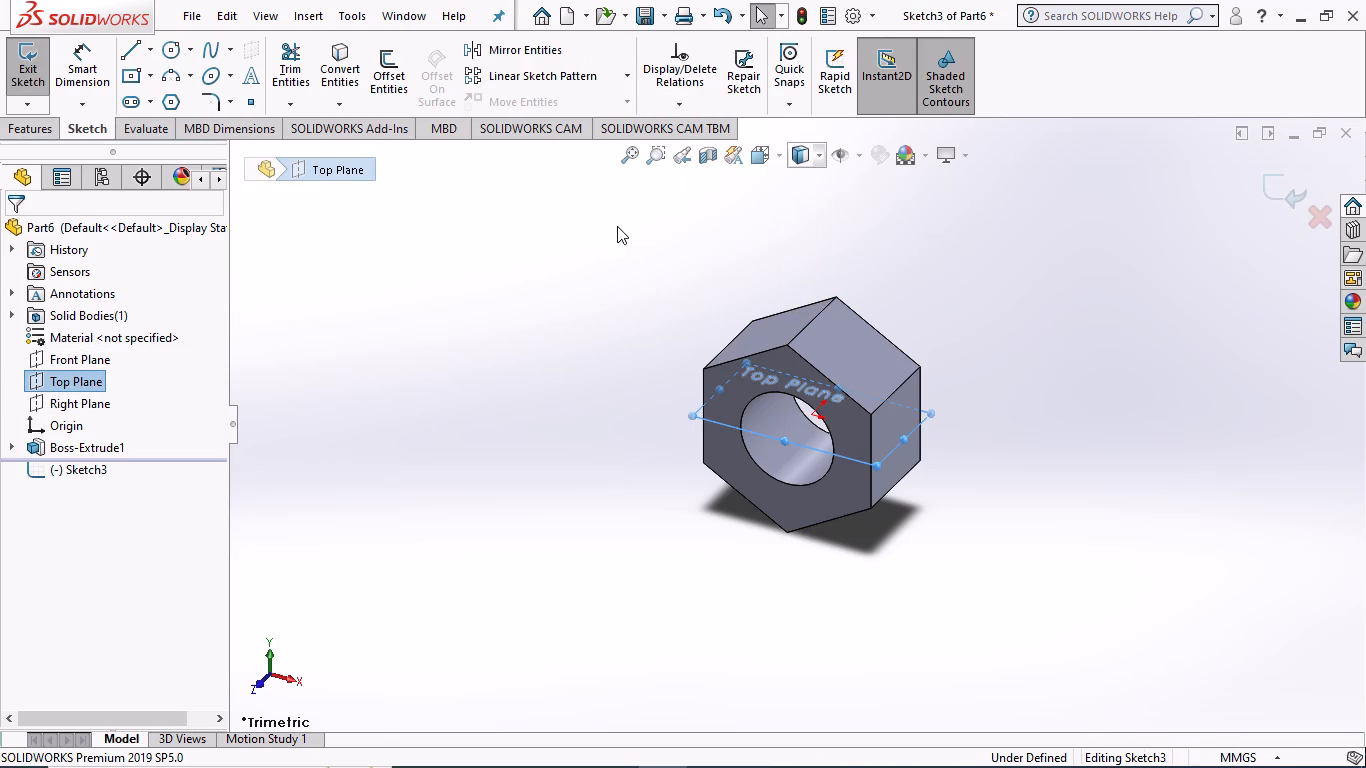
pyautogui.click(757, 148)
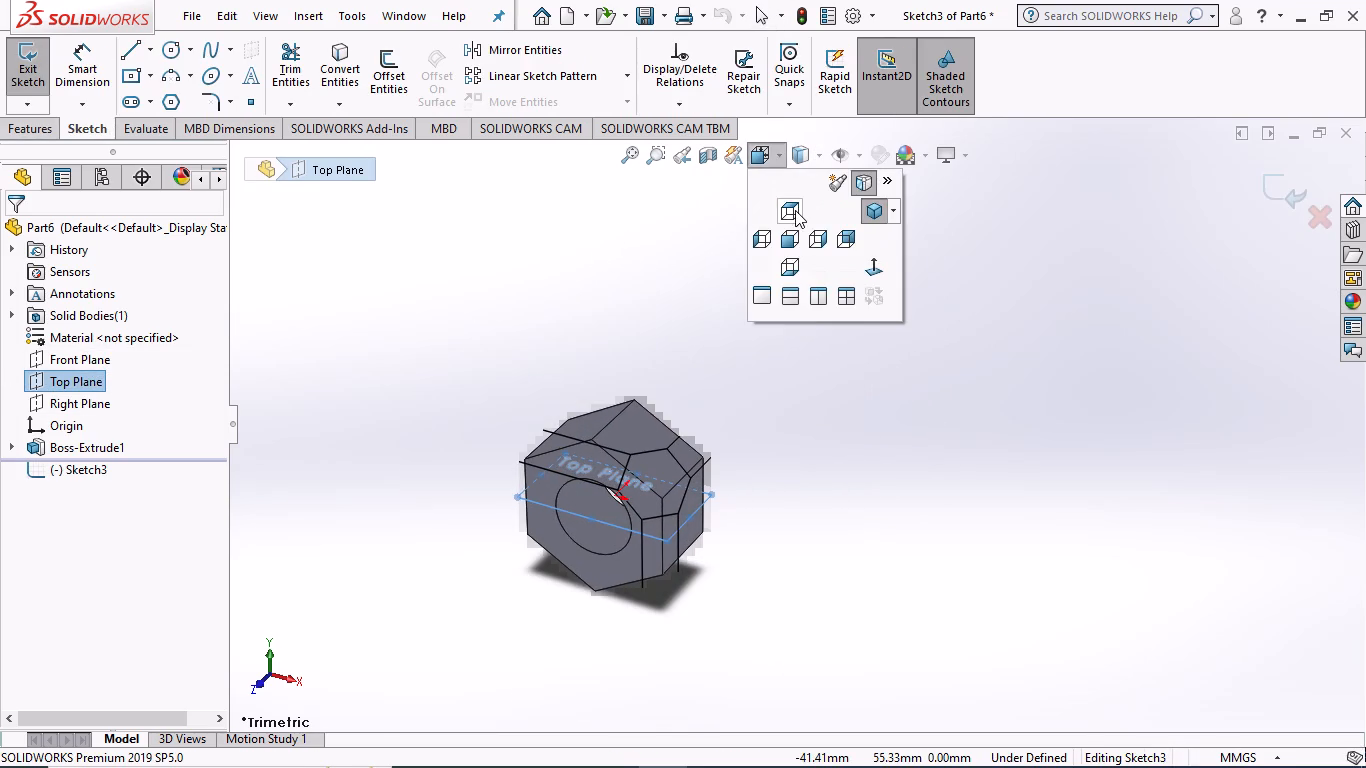
pyautogui.click(795, 210)
pyautogui.scroll(2, 833, 306)
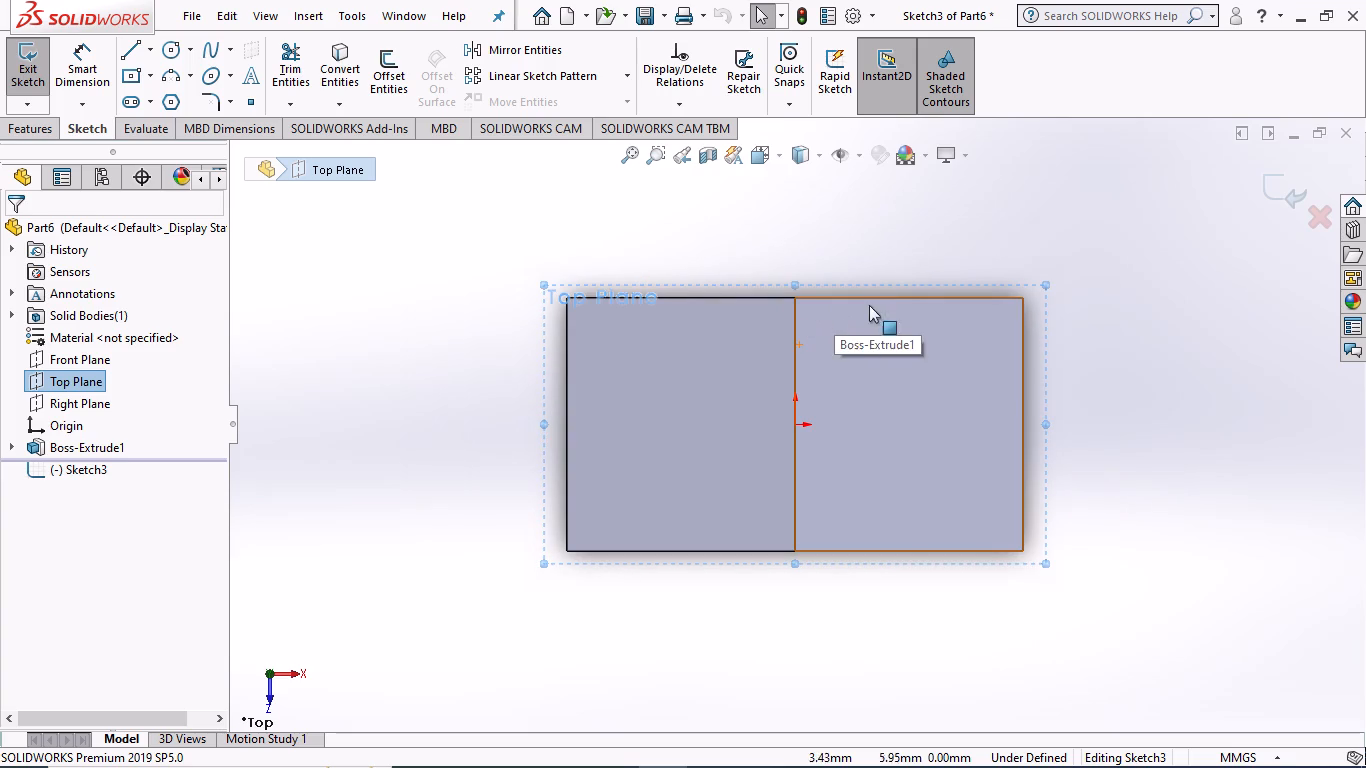
pyautogui.middleClick(941, 230)
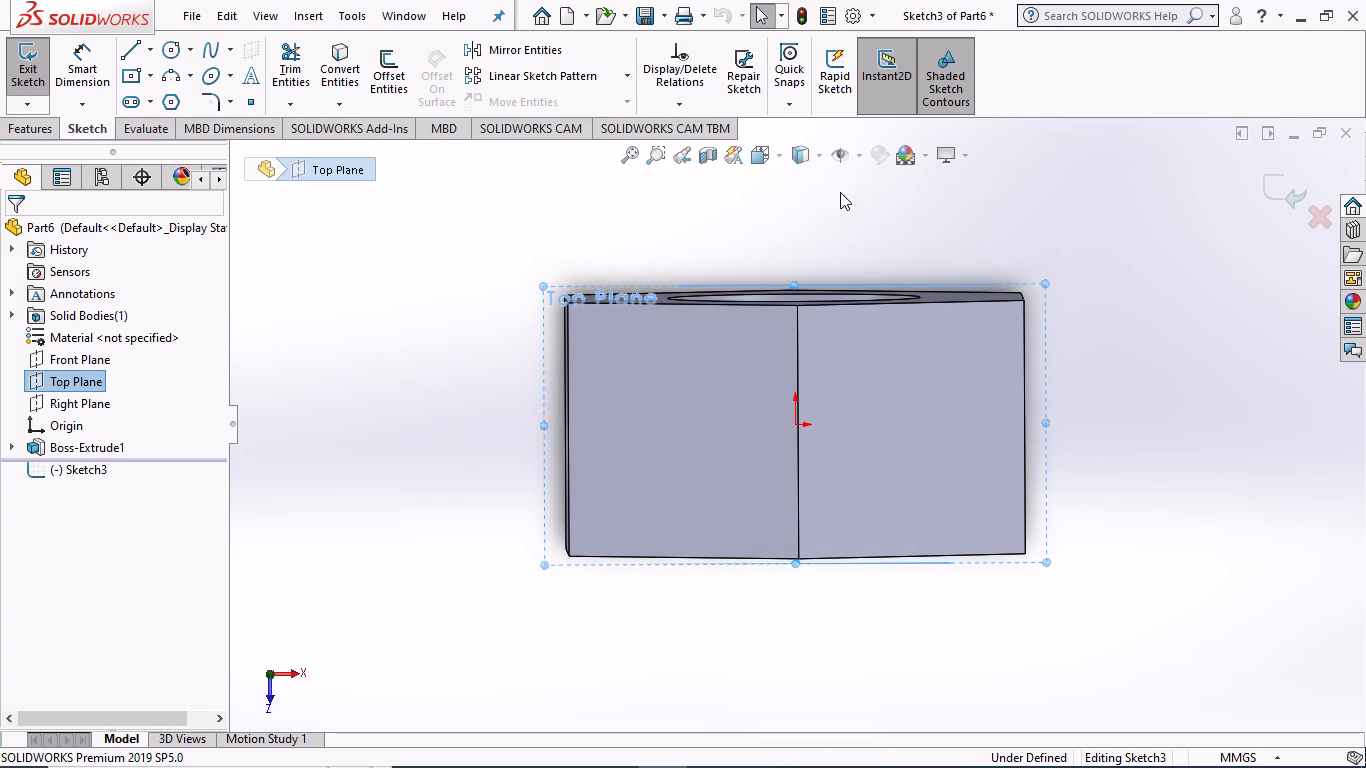
pyautogui.click(755, 158)
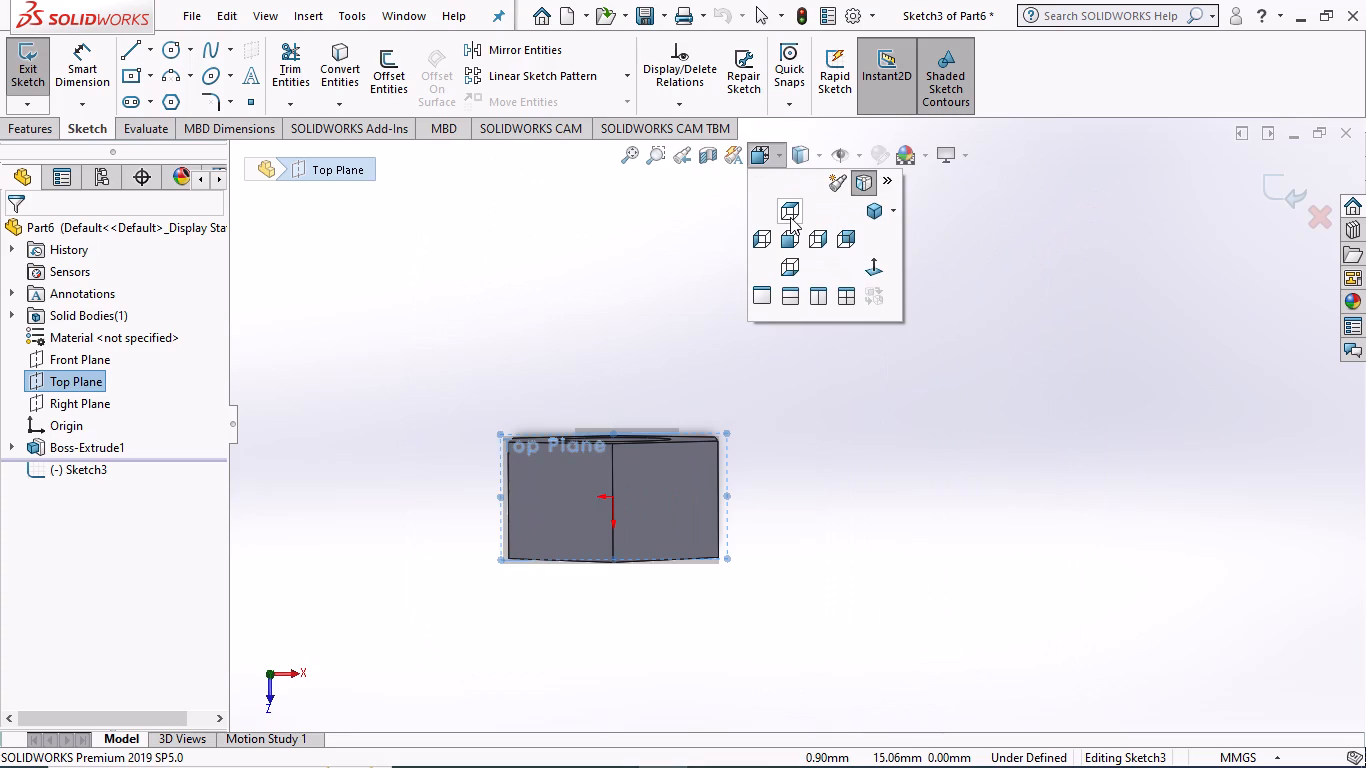
pyautogui.click(790, 217)
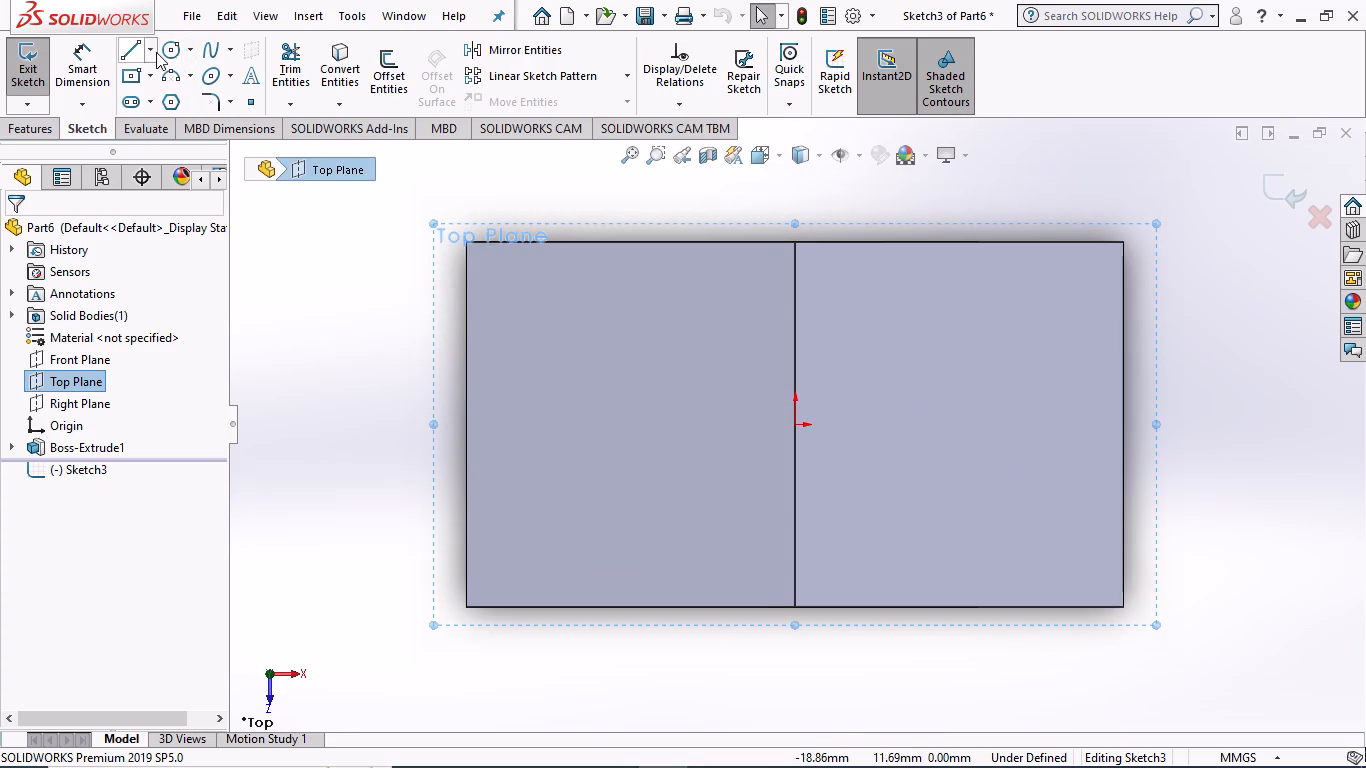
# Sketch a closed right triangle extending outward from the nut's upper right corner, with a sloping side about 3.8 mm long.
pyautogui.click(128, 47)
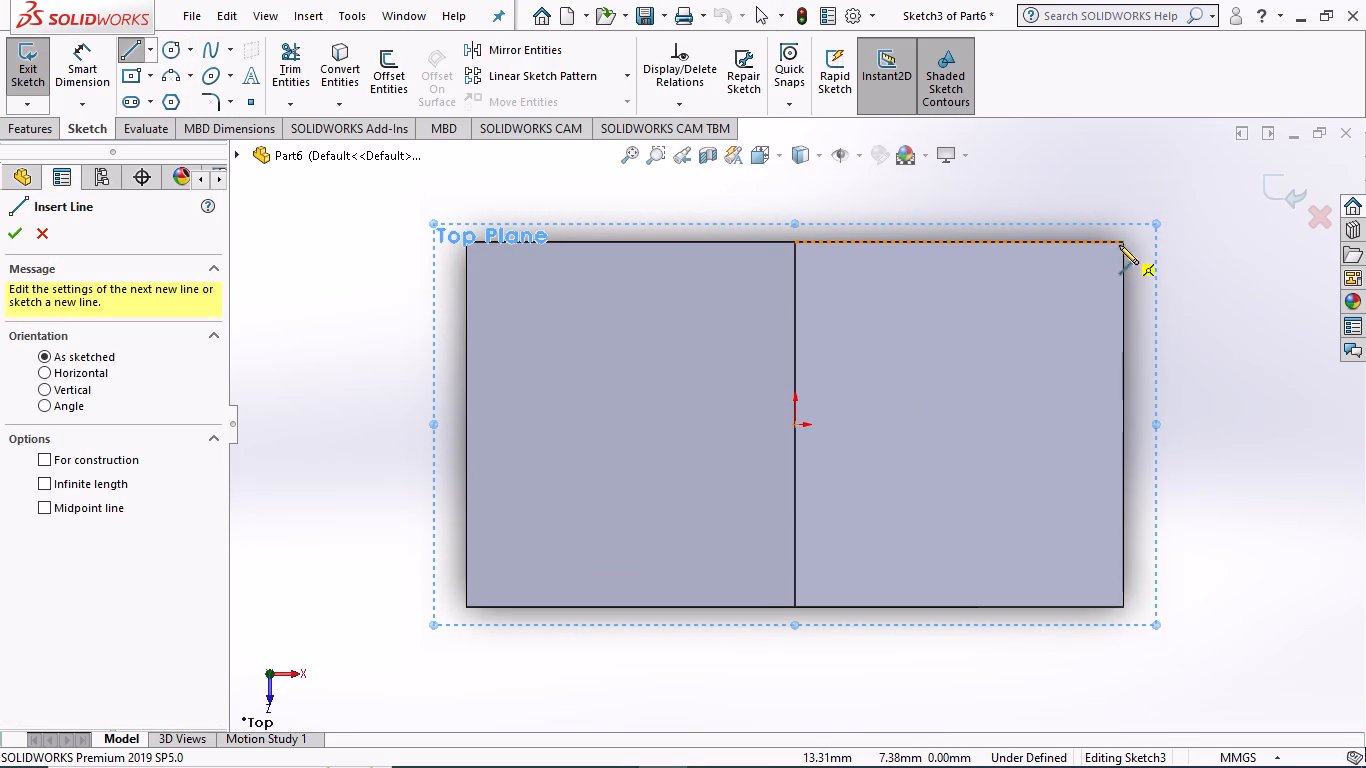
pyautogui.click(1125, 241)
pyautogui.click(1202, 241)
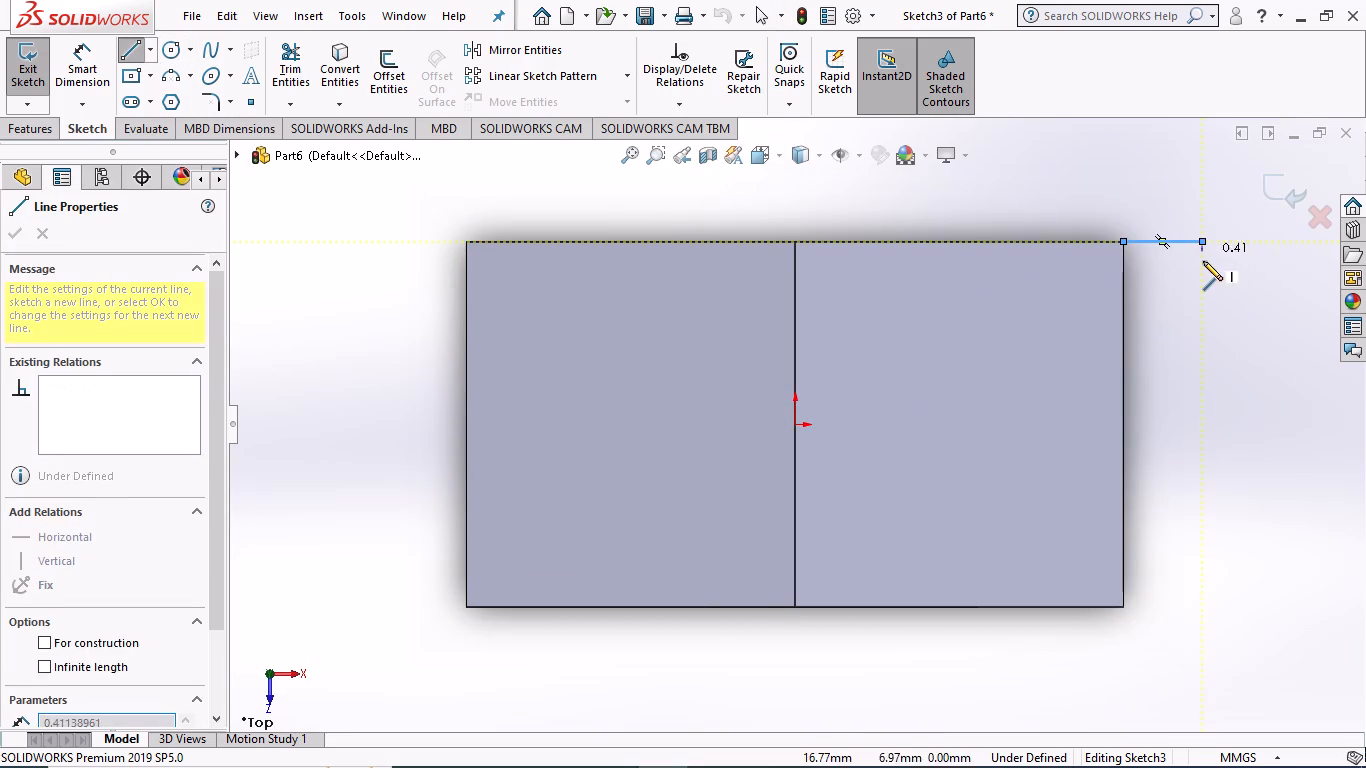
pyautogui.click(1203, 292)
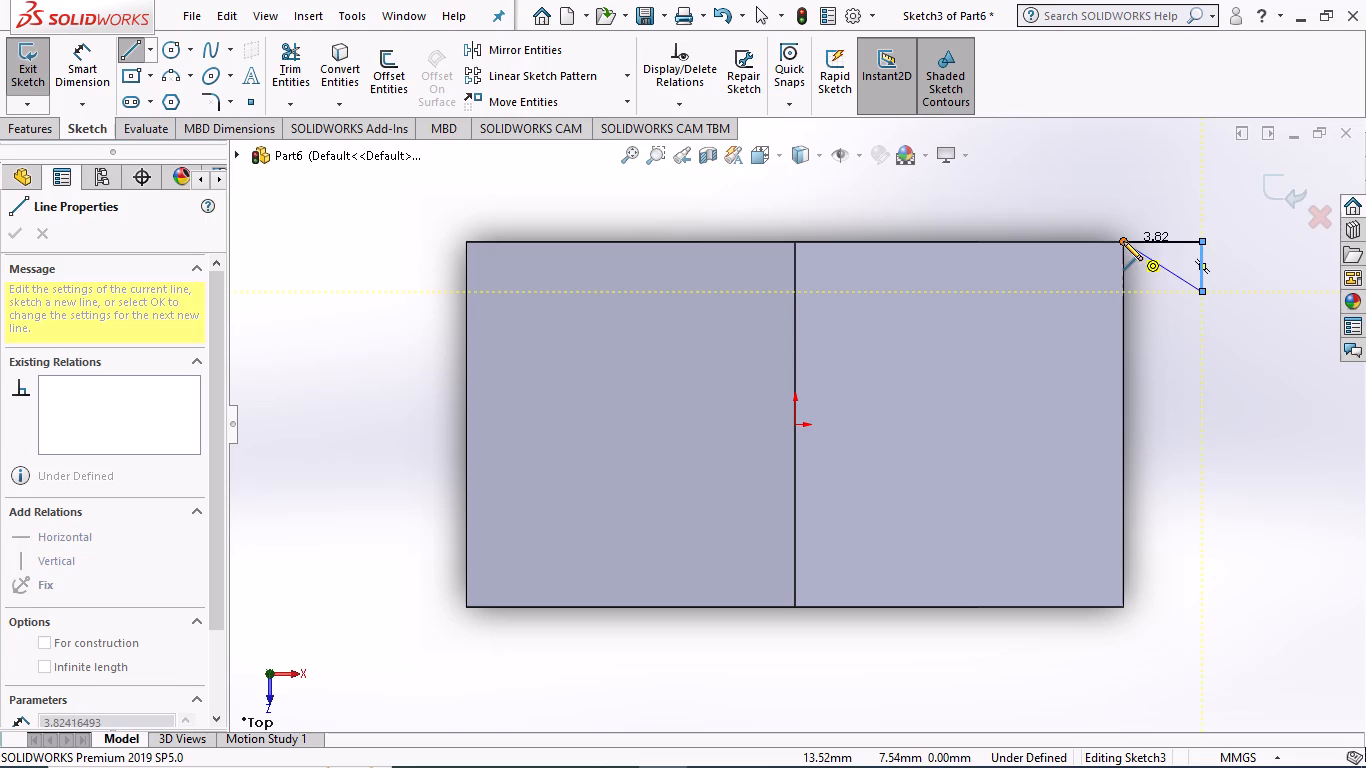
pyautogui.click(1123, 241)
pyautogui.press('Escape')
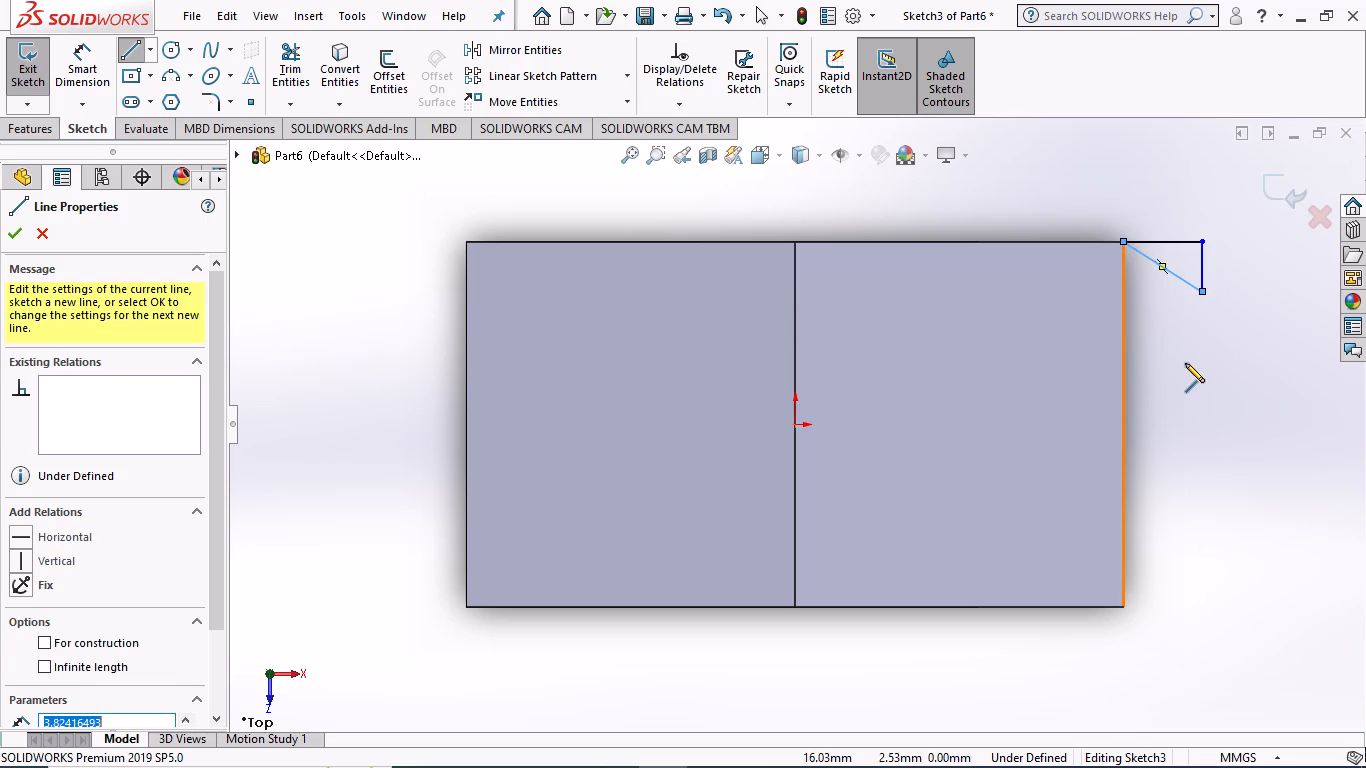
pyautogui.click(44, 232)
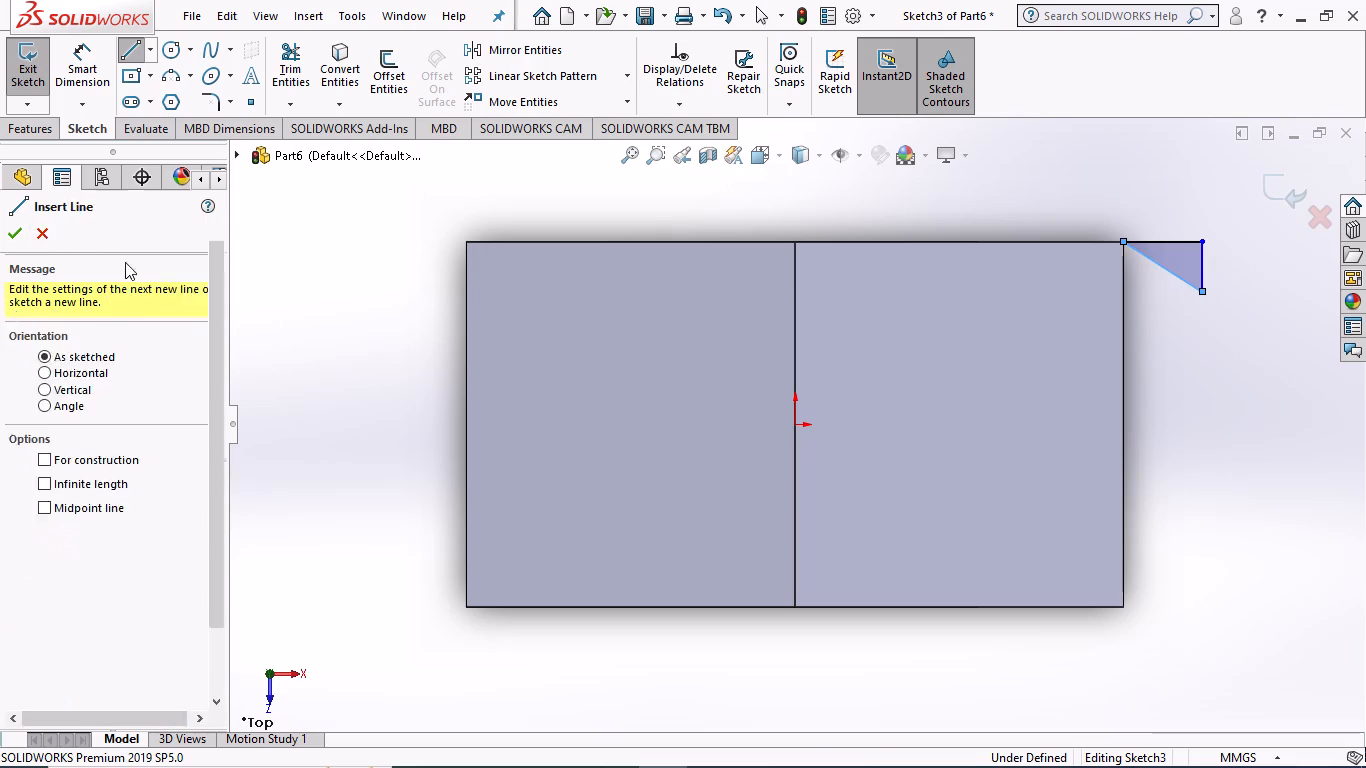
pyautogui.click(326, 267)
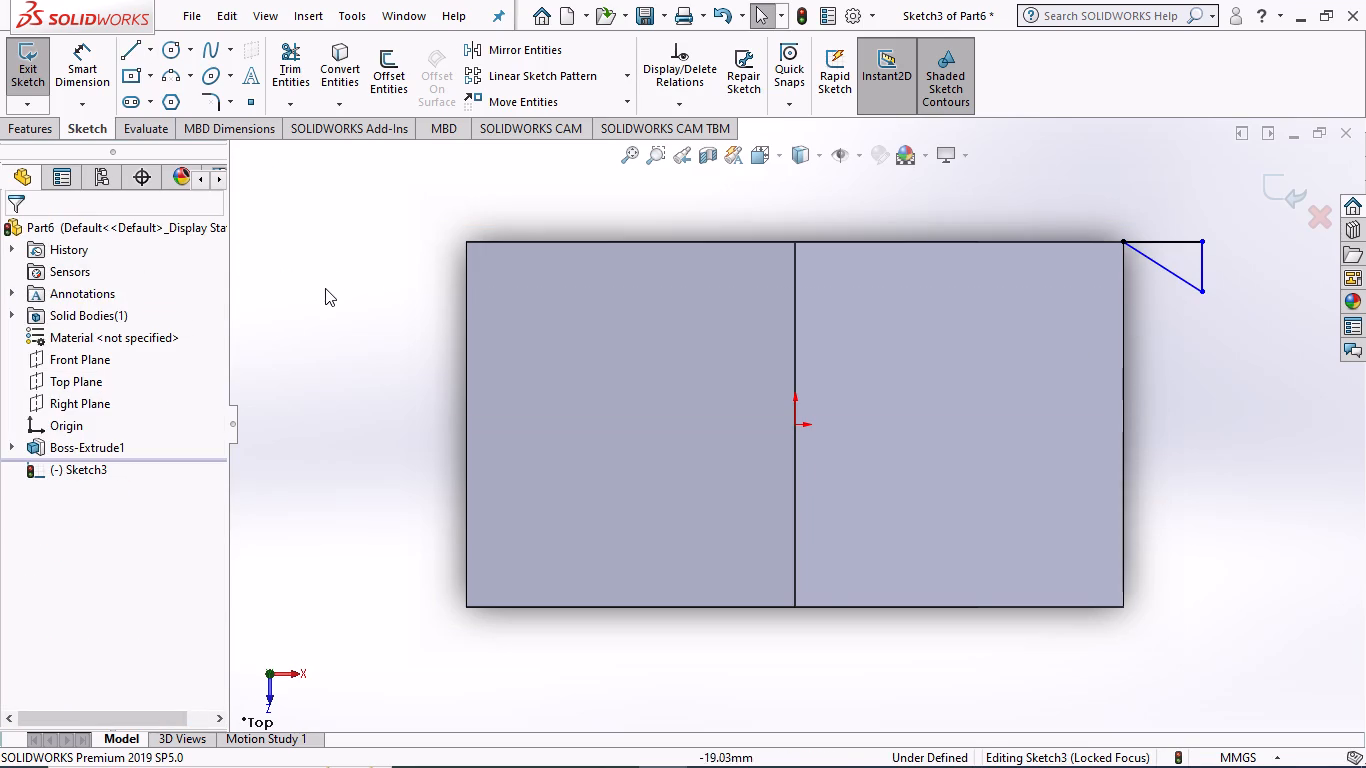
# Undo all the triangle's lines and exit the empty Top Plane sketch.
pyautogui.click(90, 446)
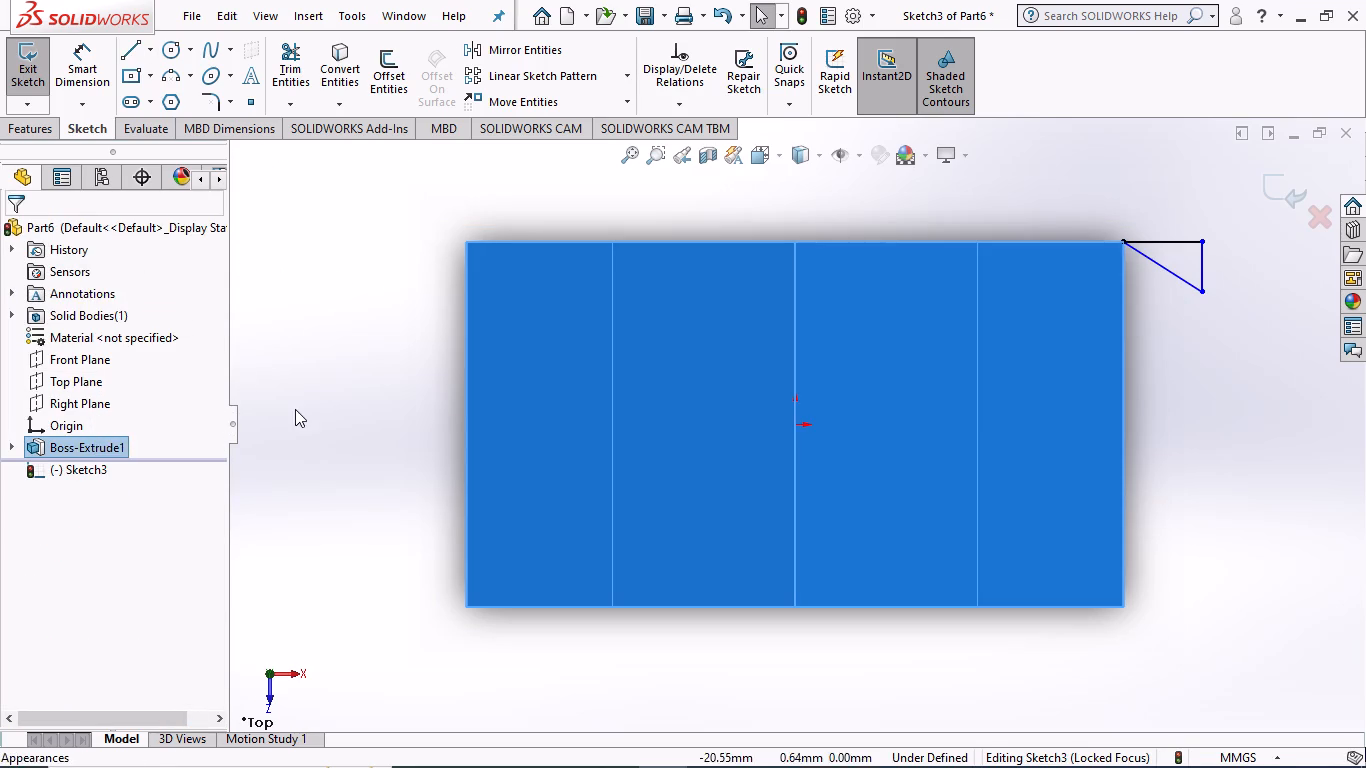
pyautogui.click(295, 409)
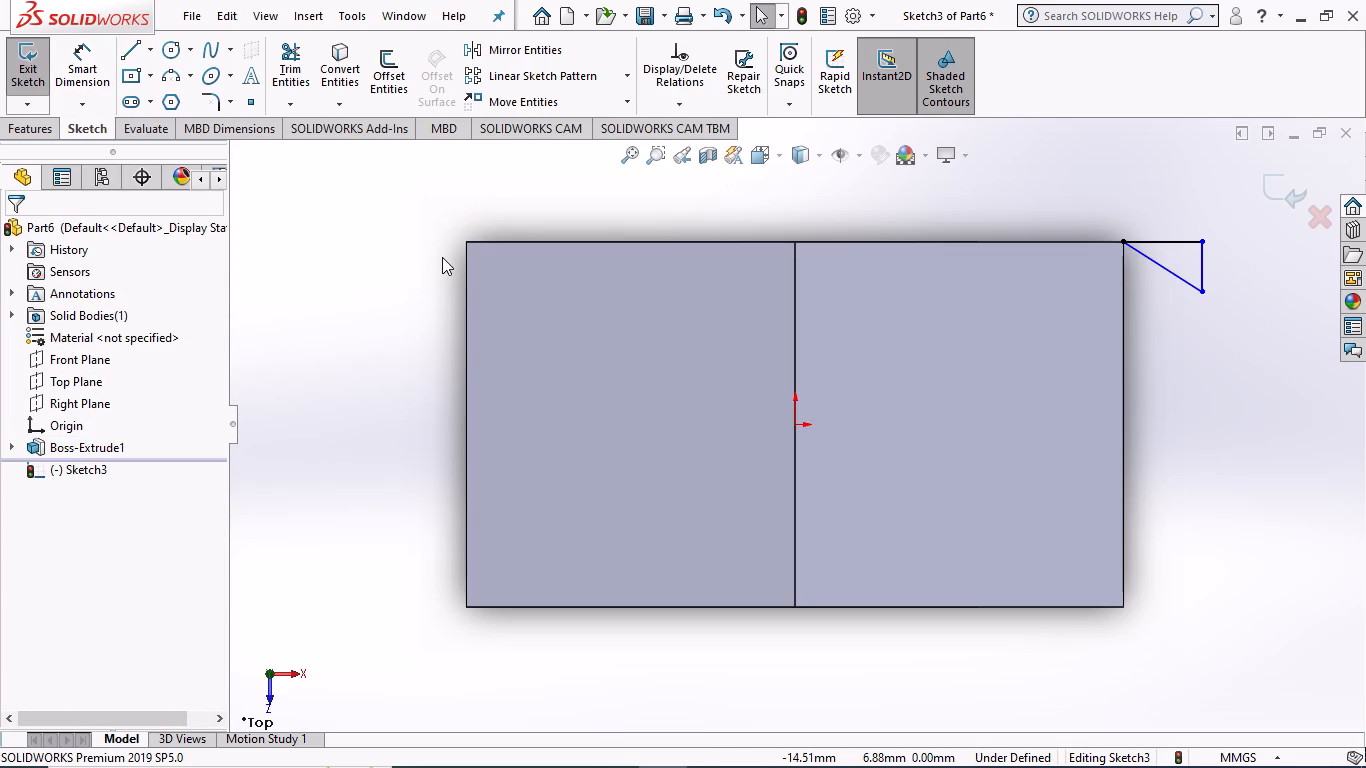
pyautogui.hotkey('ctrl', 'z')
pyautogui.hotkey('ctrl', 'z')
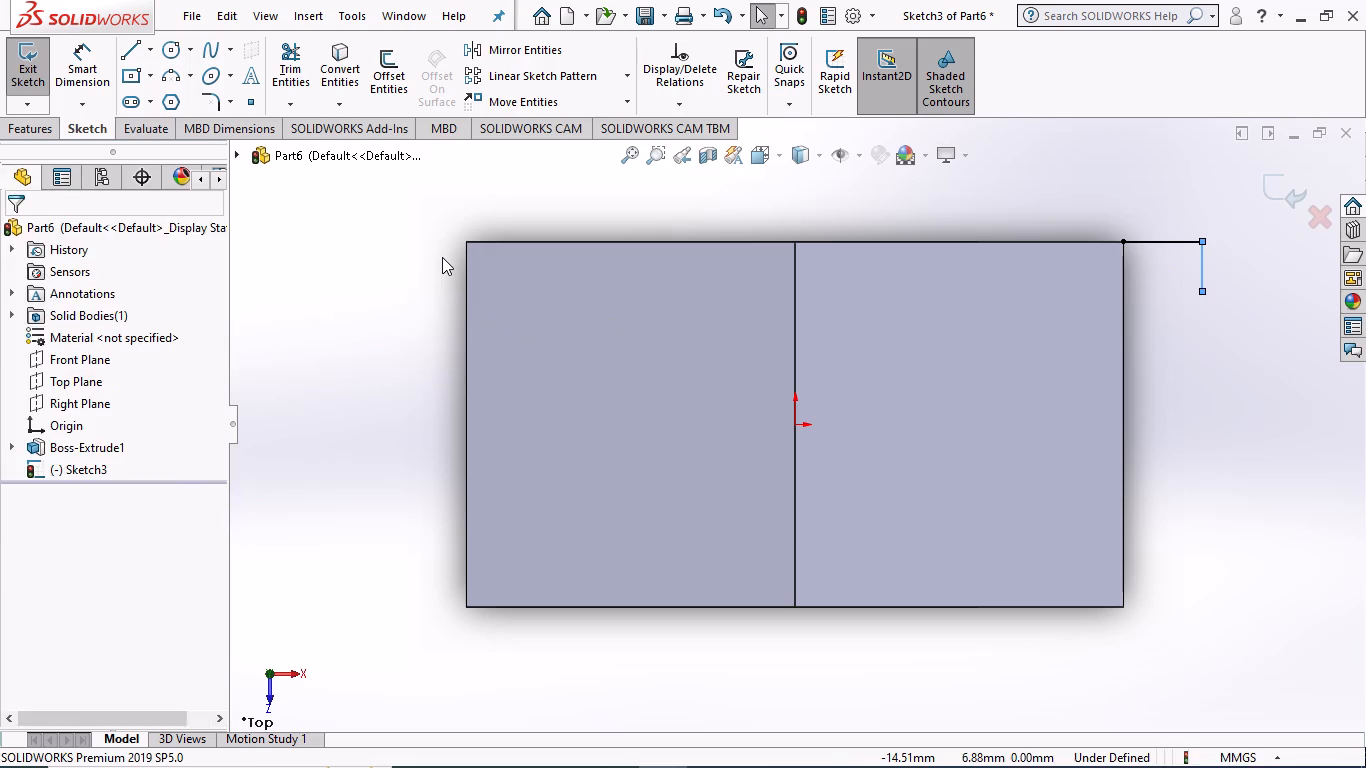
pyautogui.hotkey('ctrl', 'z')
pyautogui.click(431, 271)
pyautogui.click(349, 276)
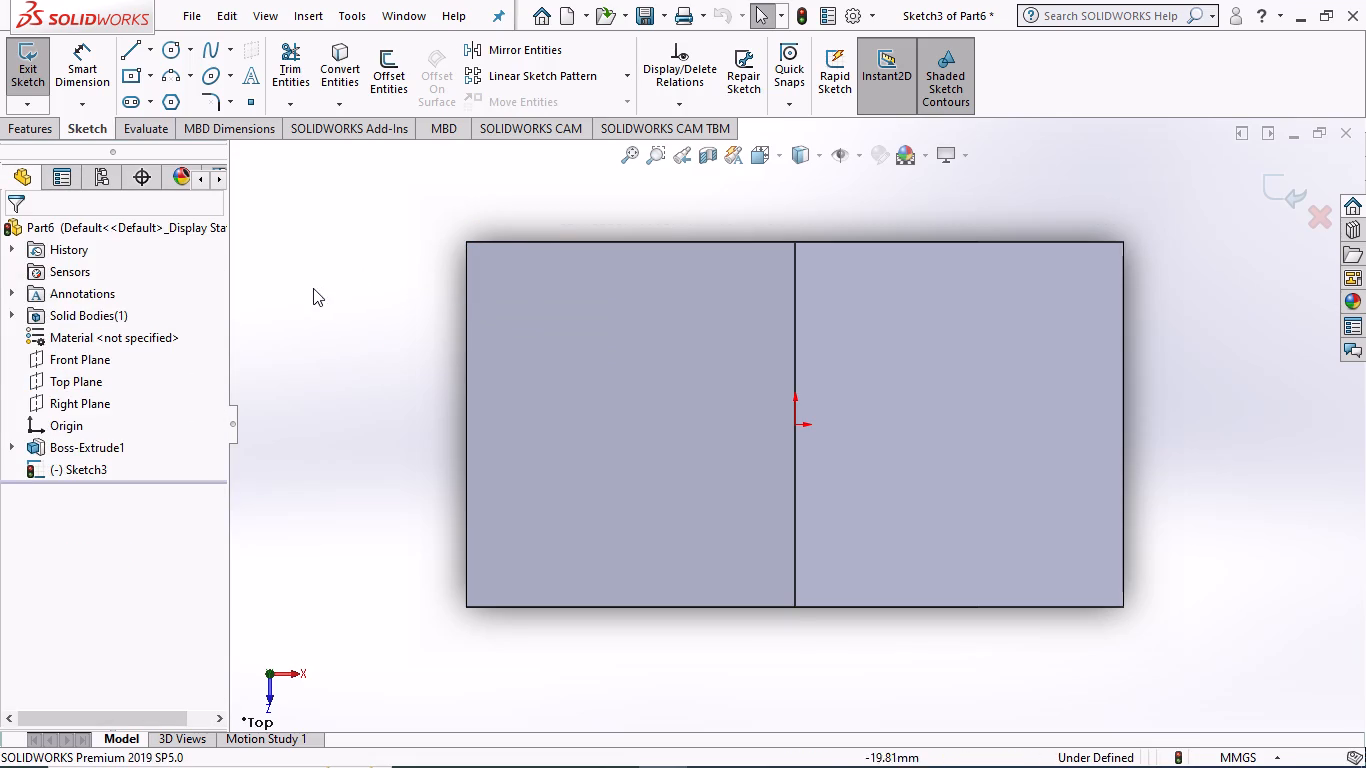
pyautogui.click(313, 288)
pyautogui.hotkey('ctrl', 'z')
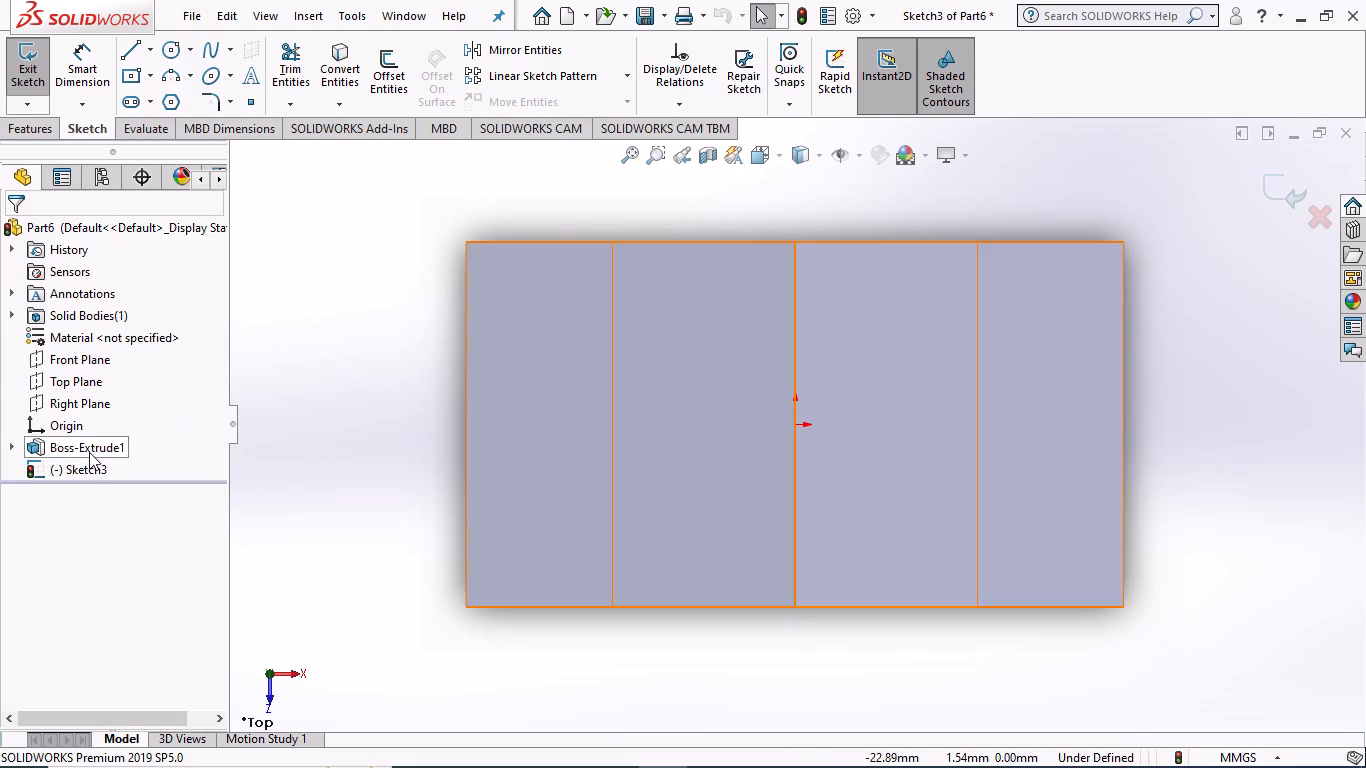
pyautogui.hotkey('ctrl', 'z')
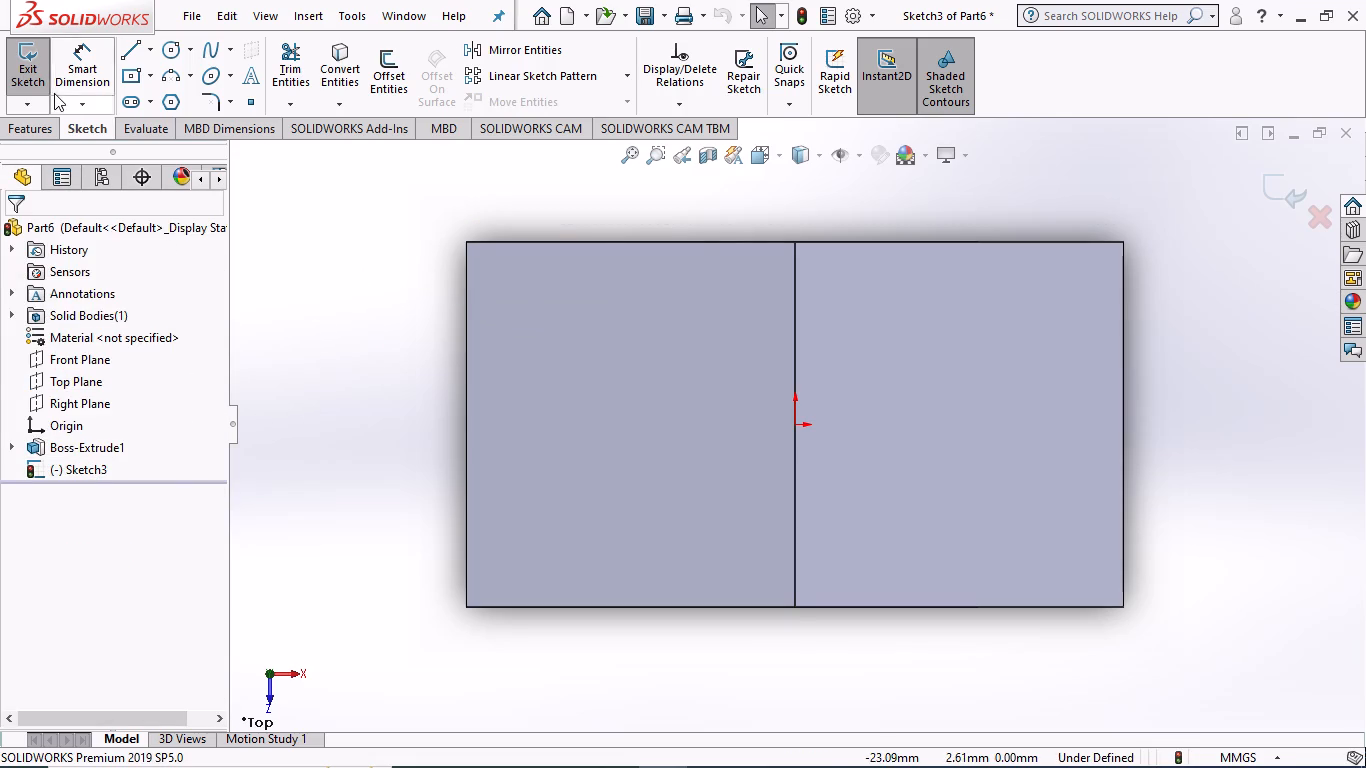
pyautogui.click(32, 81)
# Edit the nut's Mid Plane boss extrusion and set its depth to 10 mm.
pyautogui.click(103, 445)
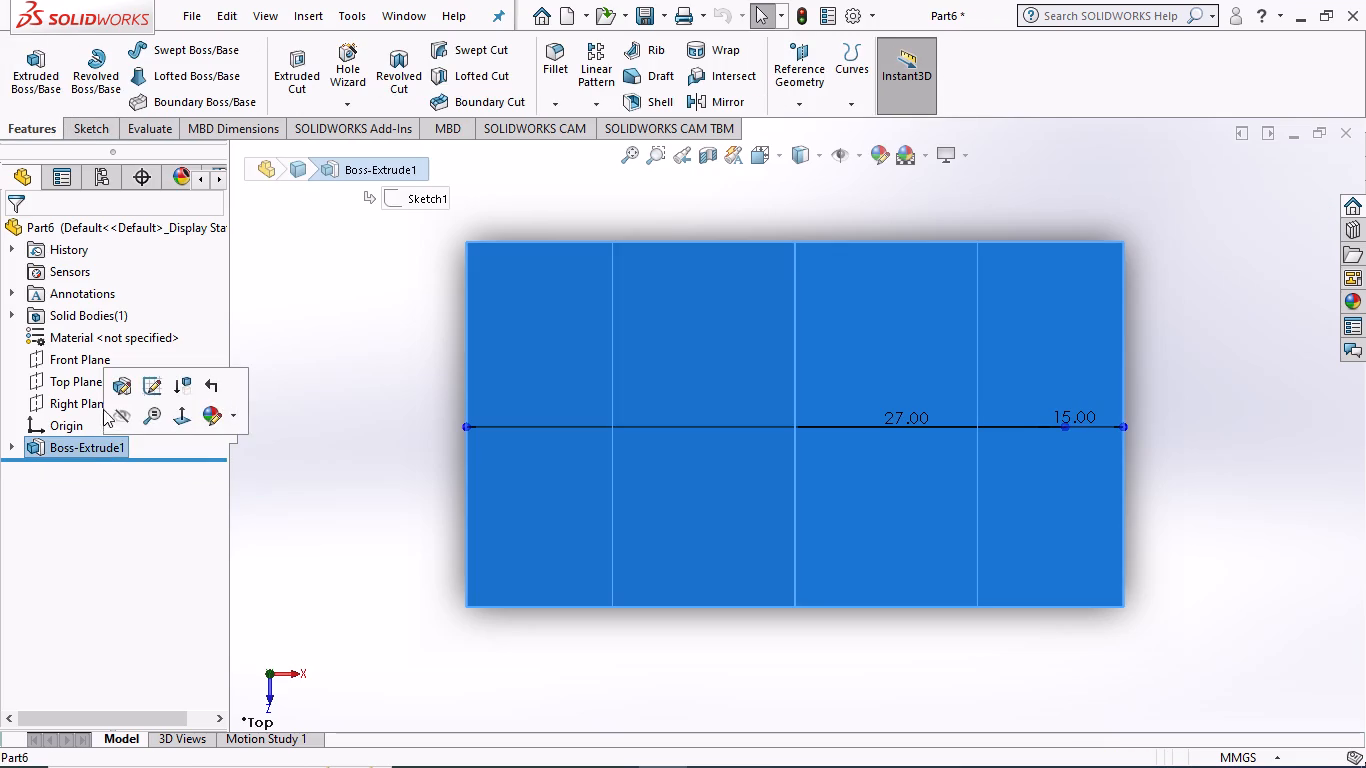
pyautogui.click(115, 388)
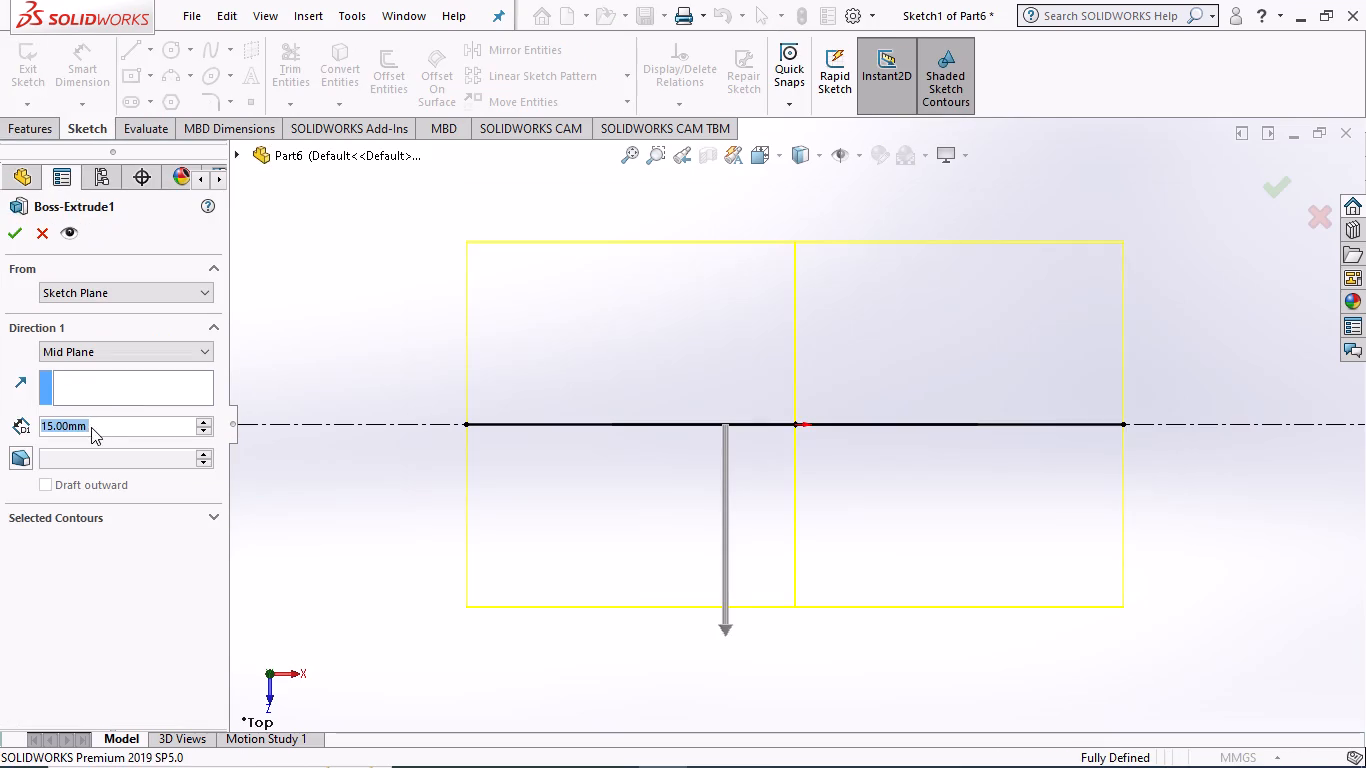
pyautogui.doubleClick(100, 423)
pyautogui.write('10')
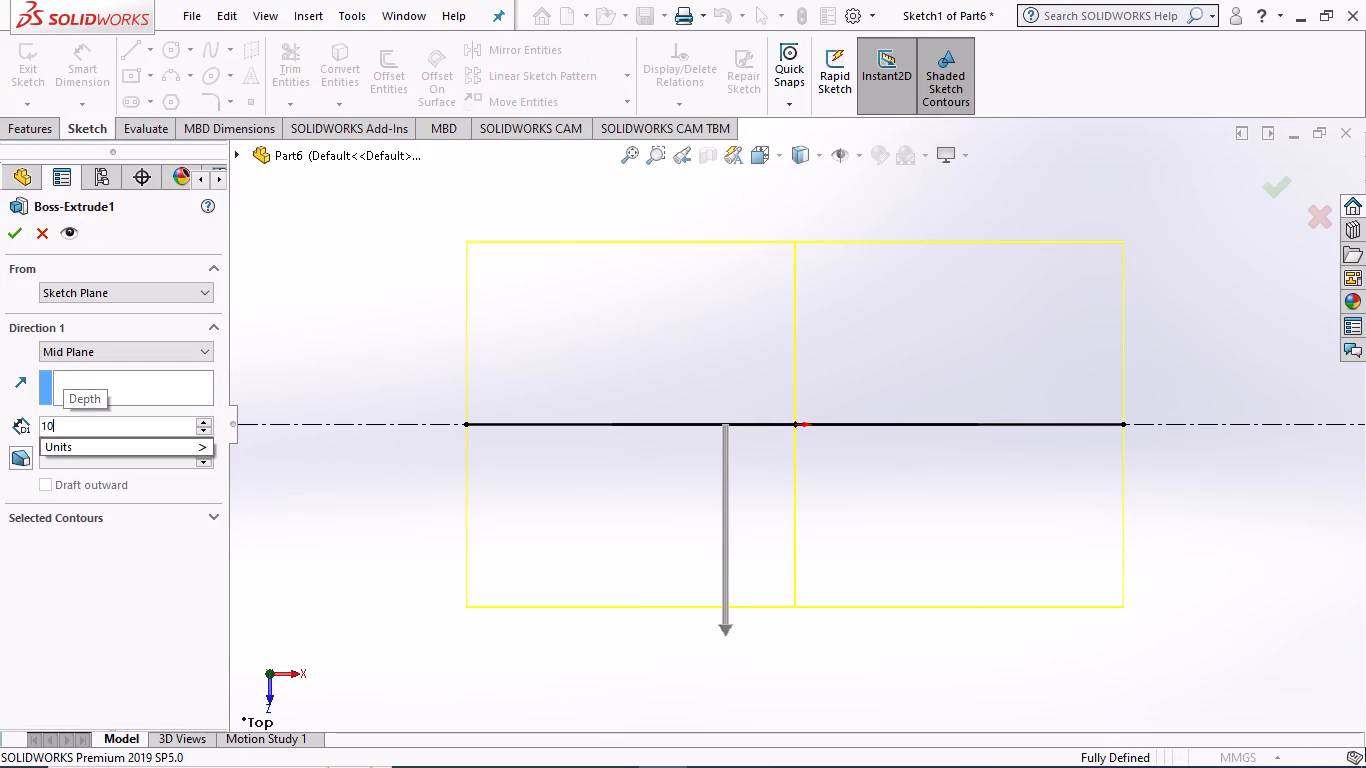
pyautogui.press('Return')
pyautogui.click(14, 221)
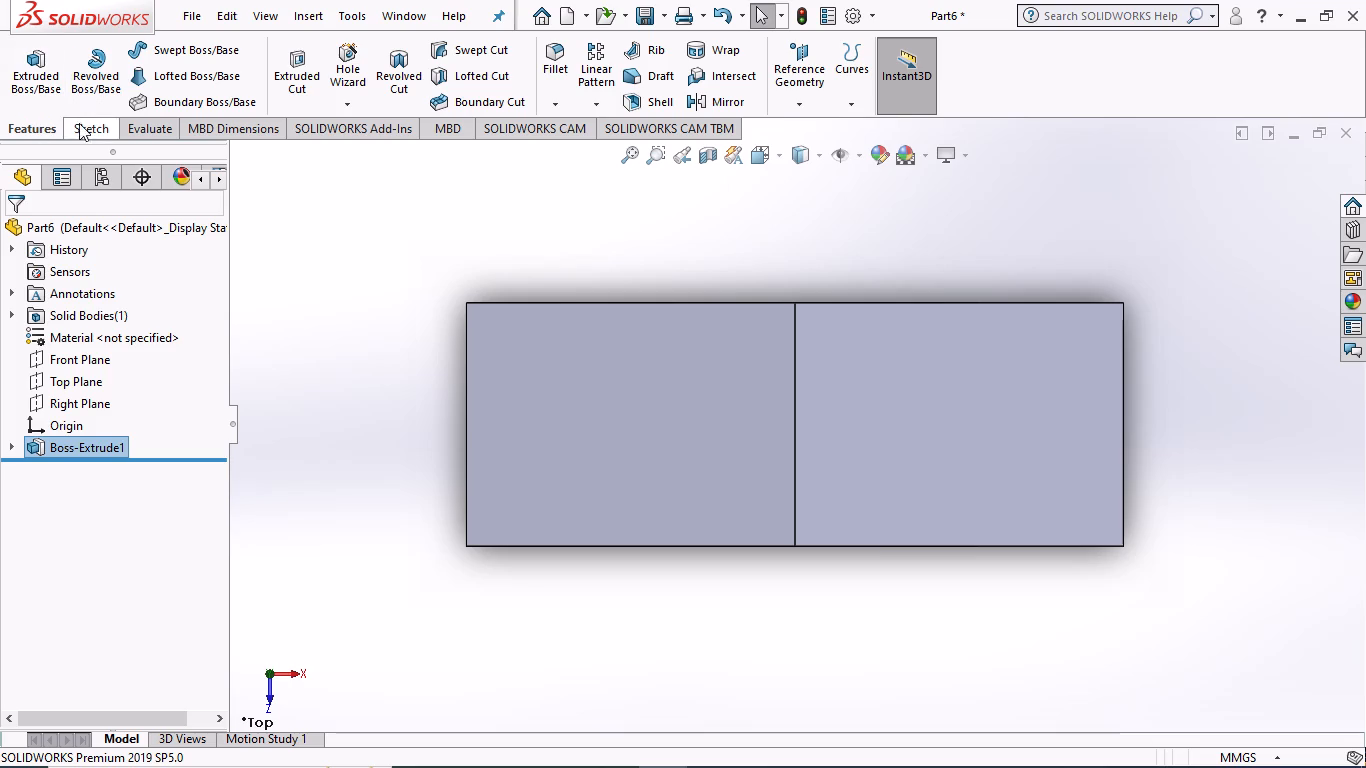
# In a new Top Plane sketch, draw a closed right triangle outward from the nut's upper right corner, about 3.4 mm wide and 1.8 mm tall.
pyautogui.click(79, 379)
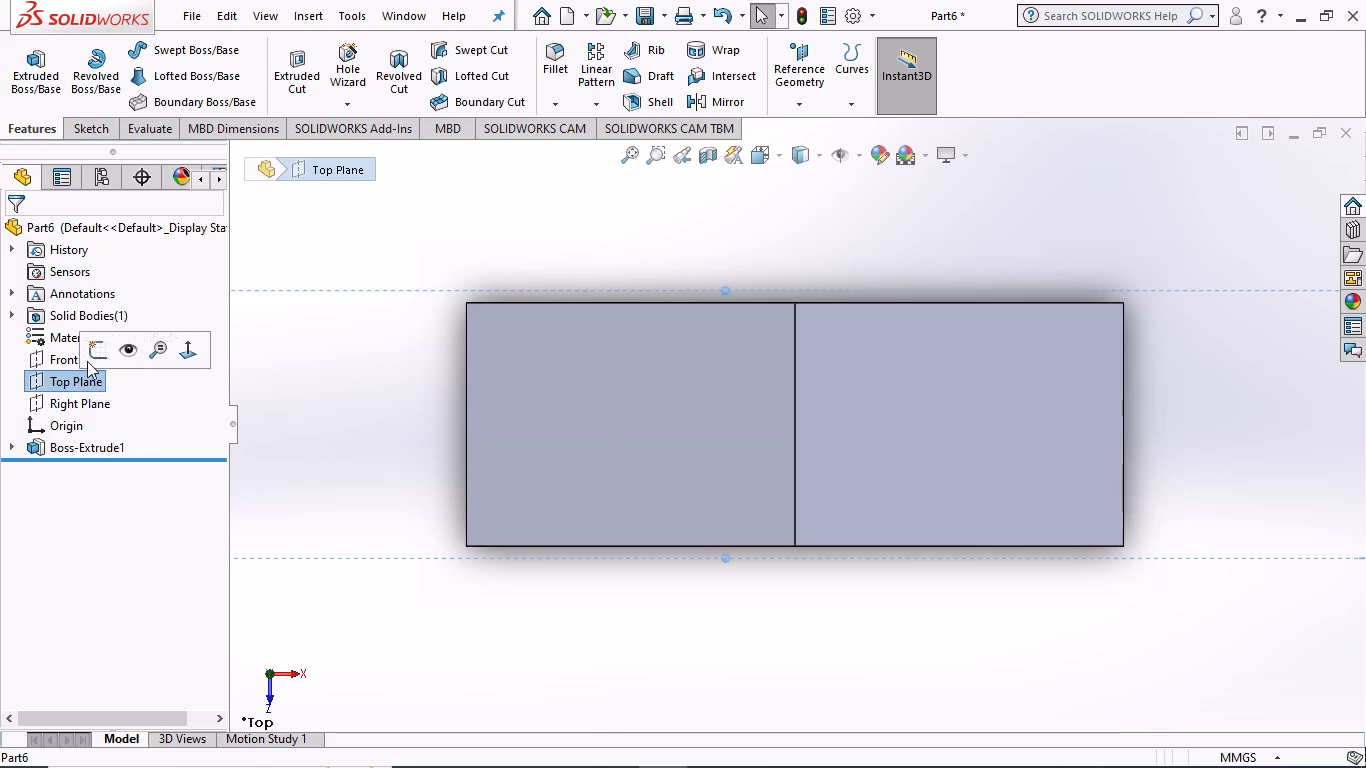
pyautogui.click(97, 347)
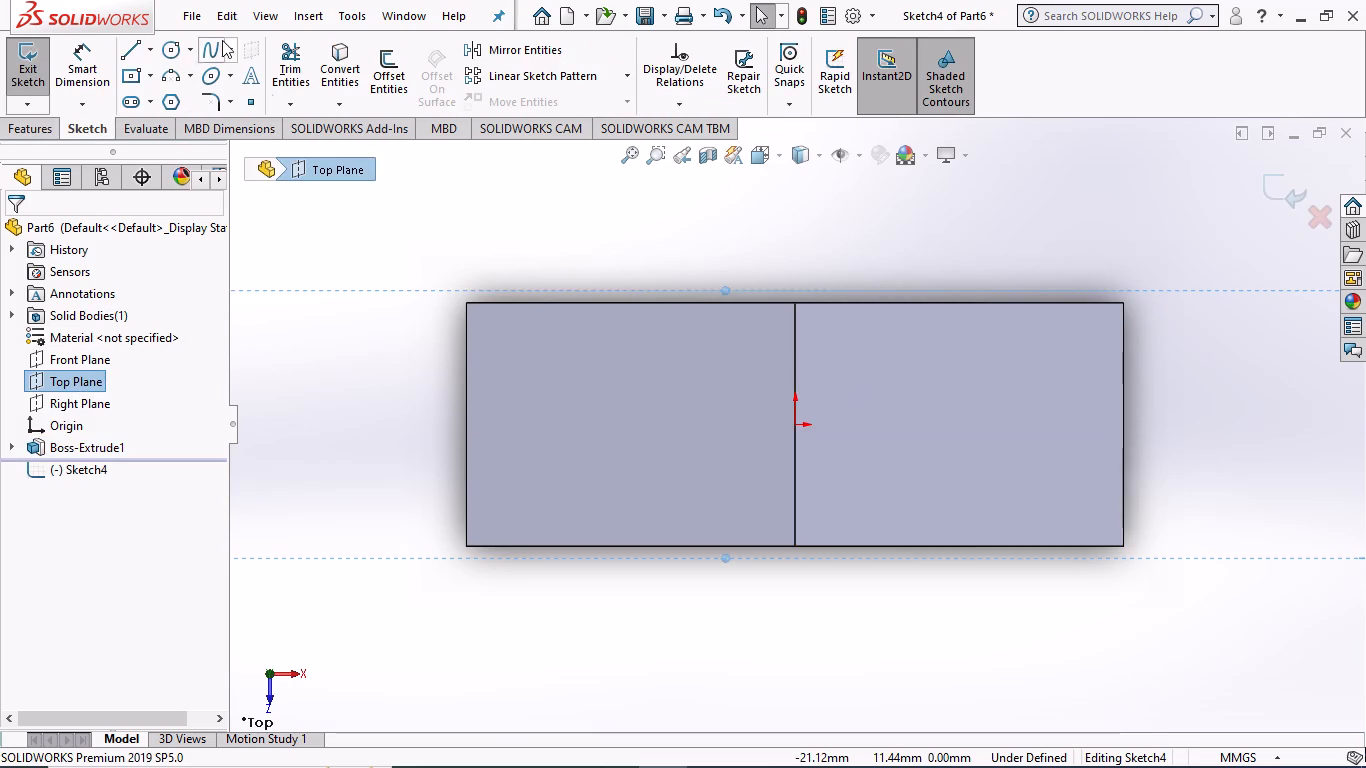
pyautogui.click(139, 47)
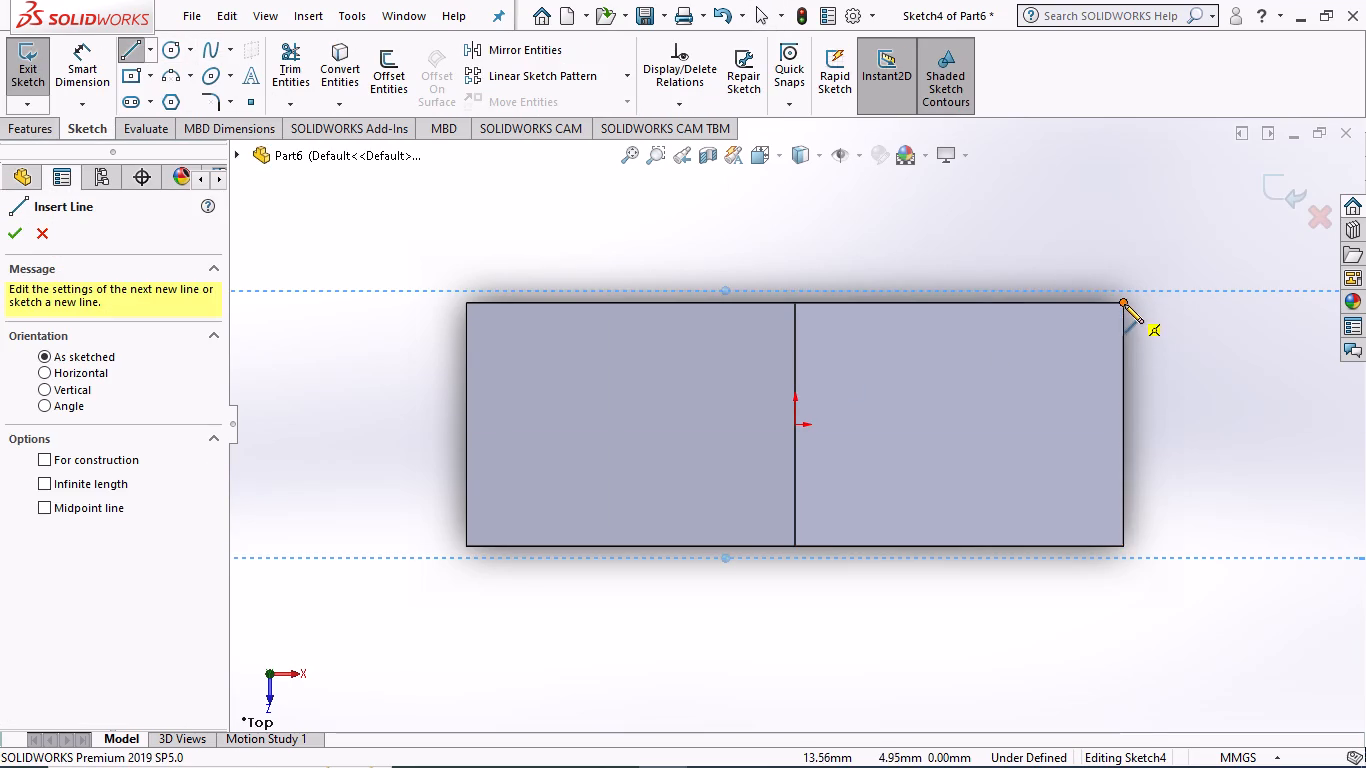
pyautogui.click(1123, 302)
pyautogui.click(1206, 303)
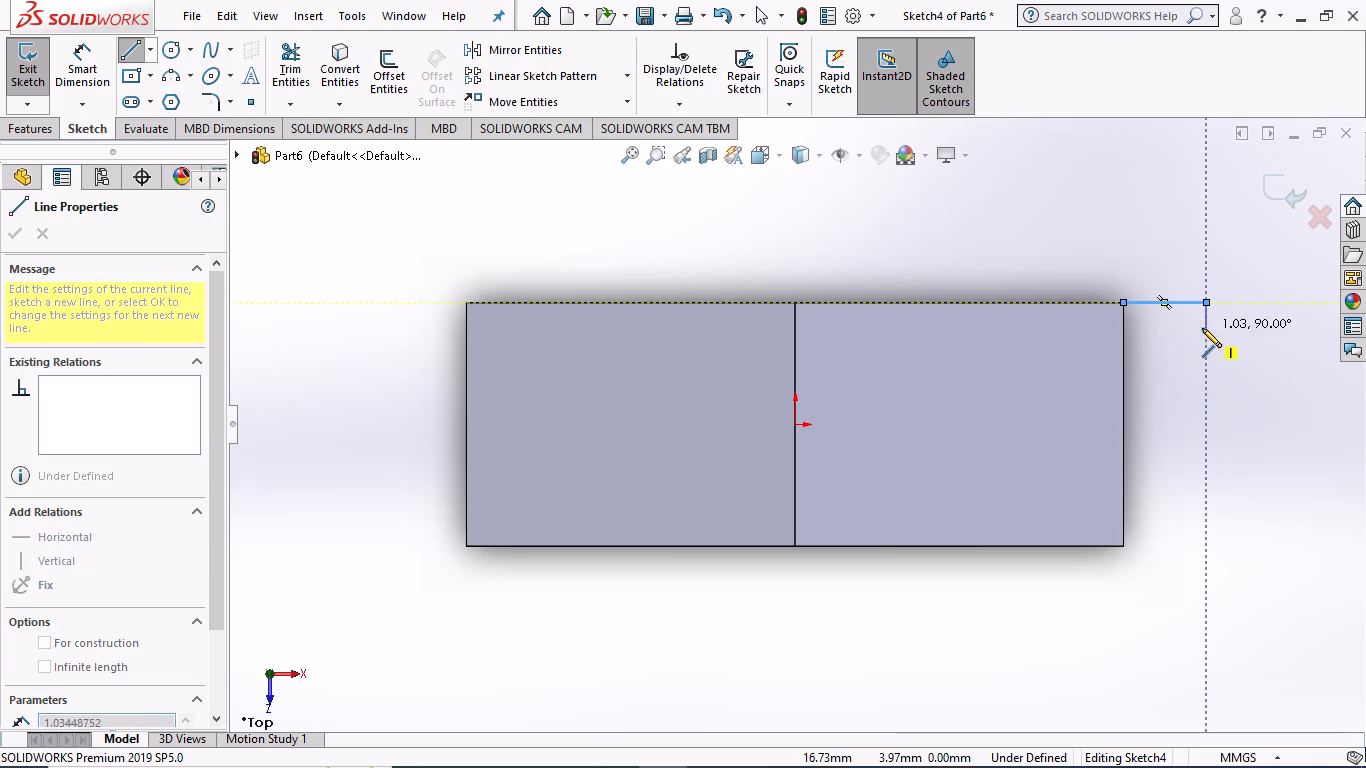
pyautogui.click(1204, 347)
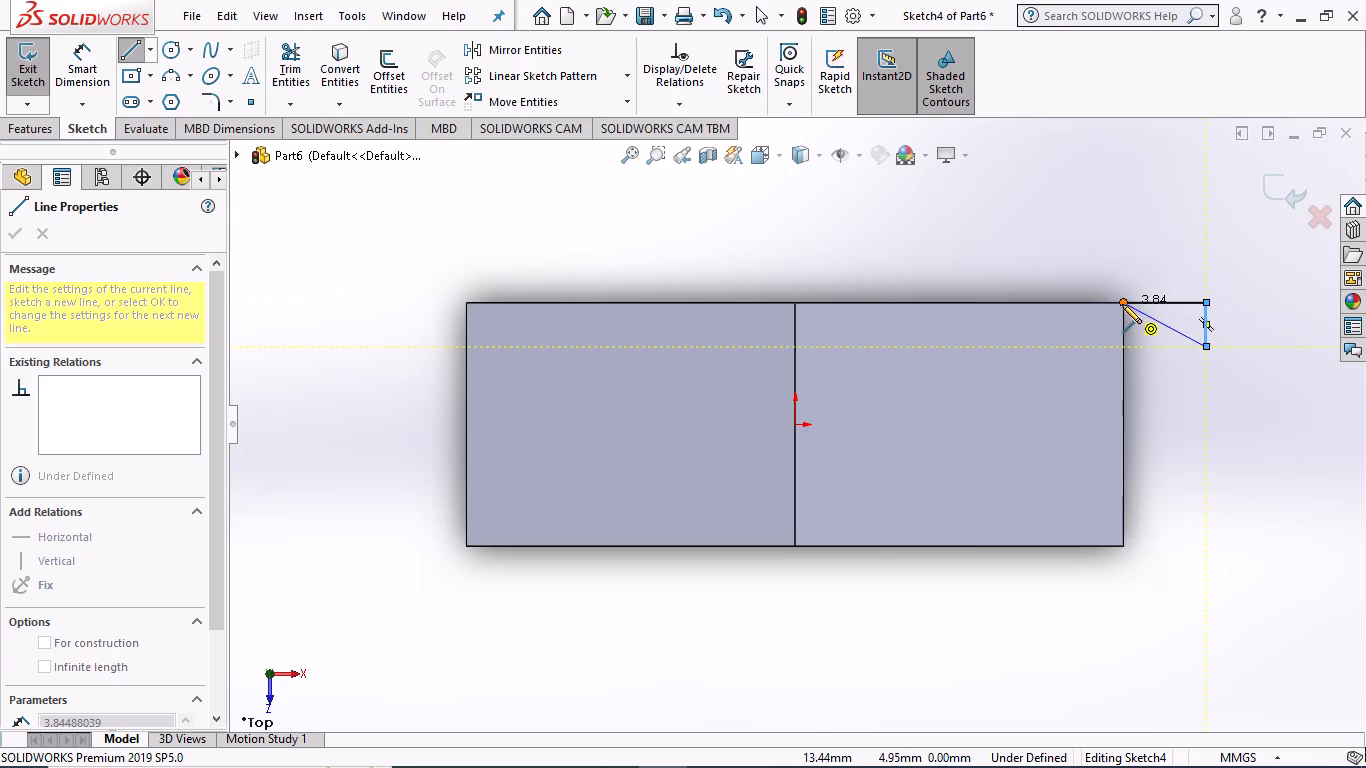
pyautogui.click(1122, 304)
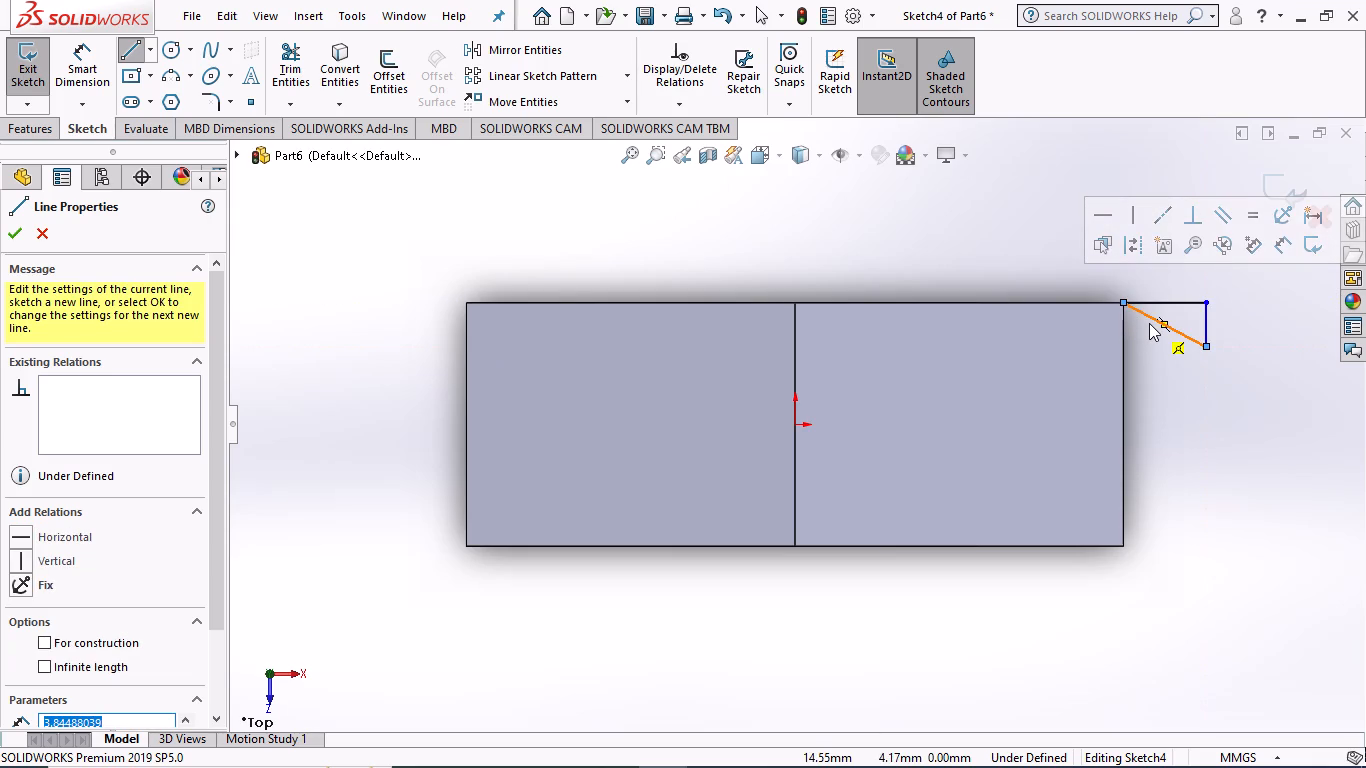
pyautogui.press('Escape')
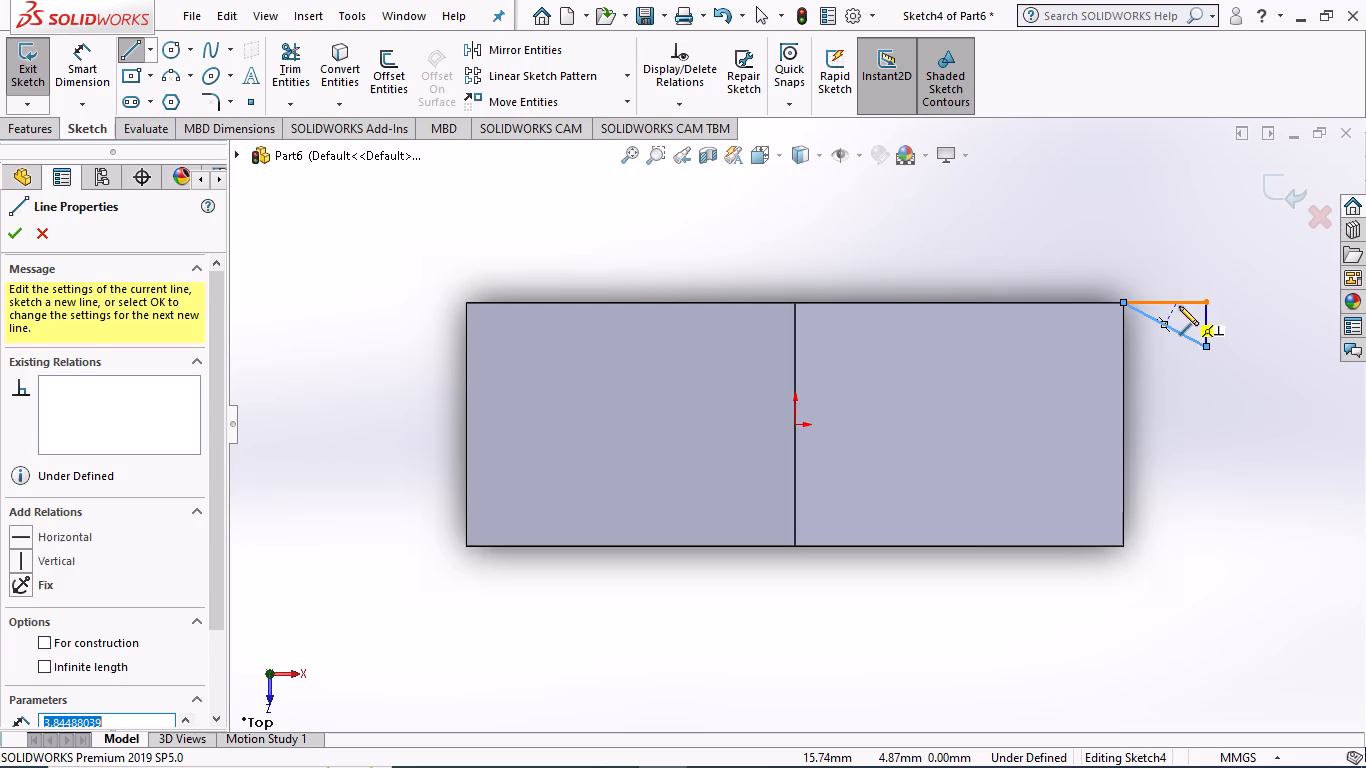
pyautogui.scroll(-1, 1181, 306)
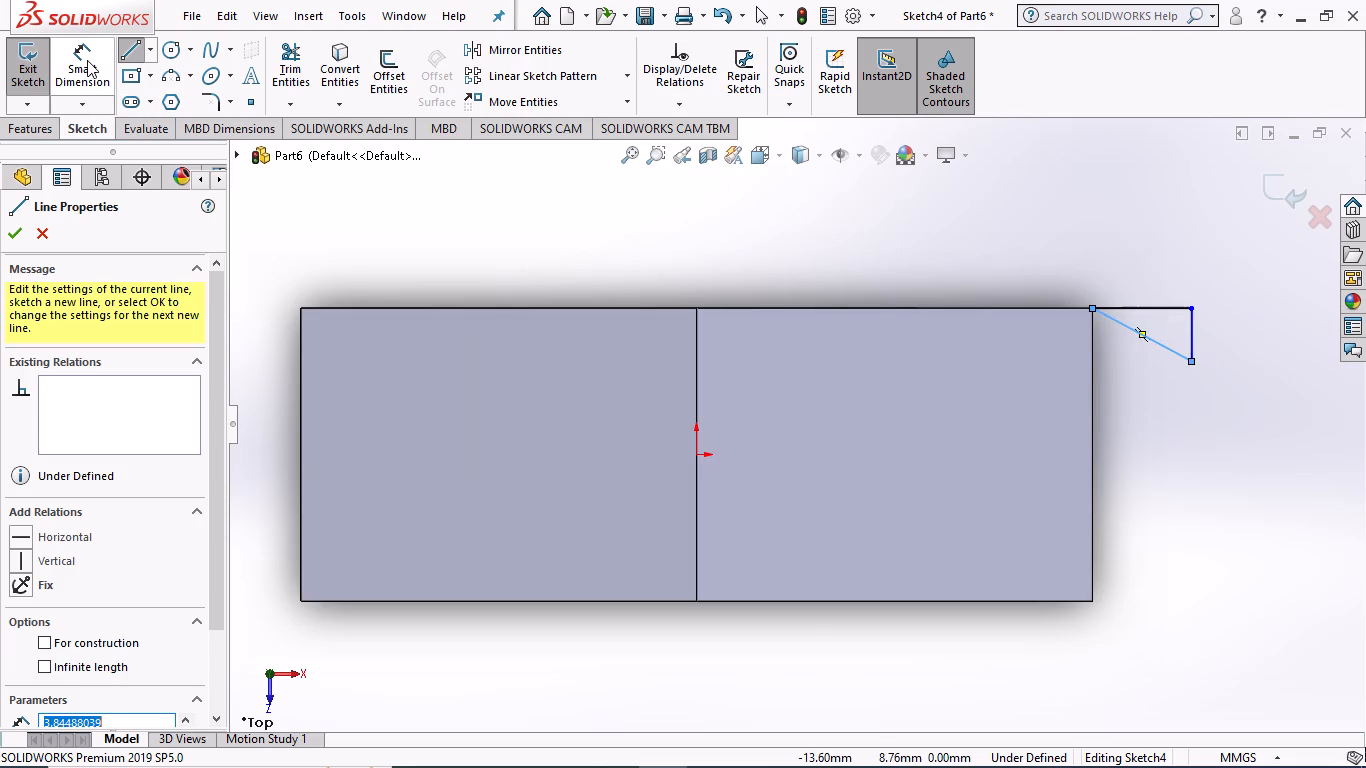
pyautogui.click(129, 49)
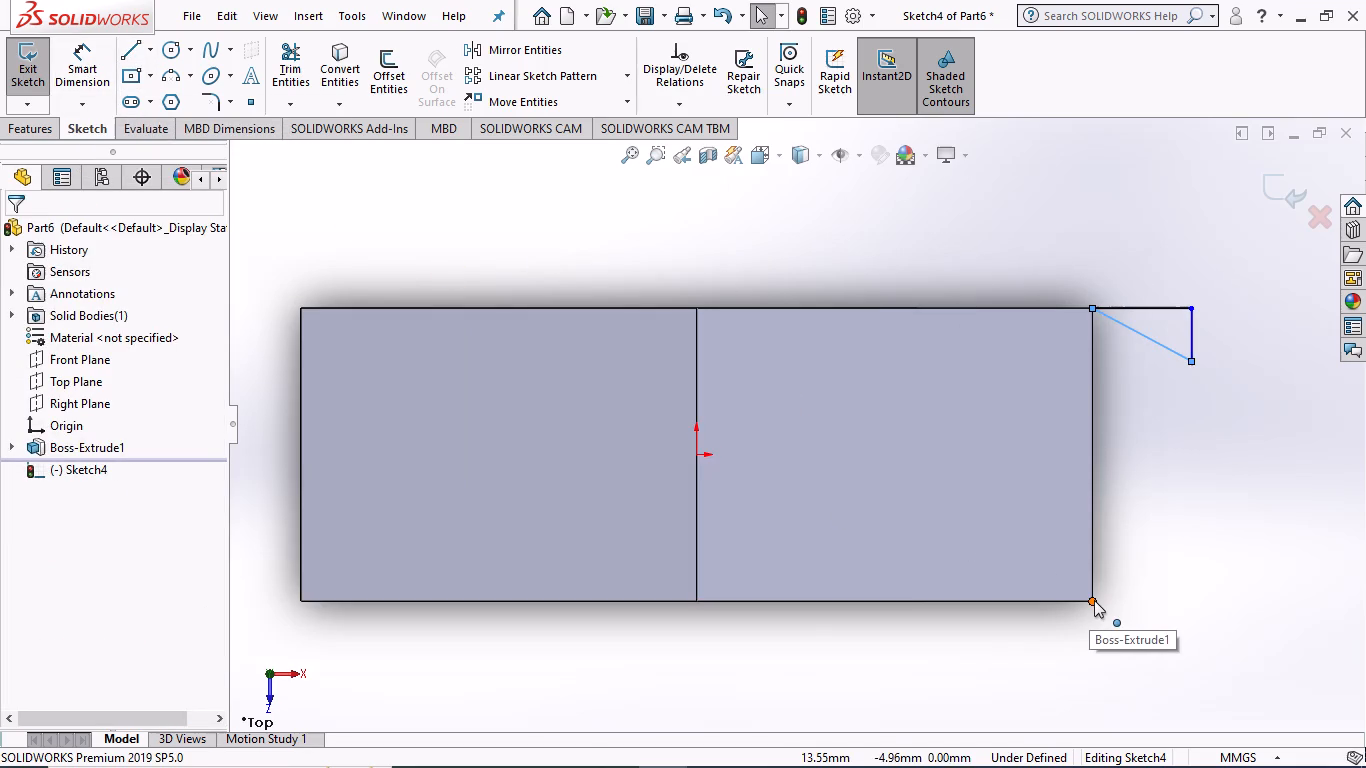
pyautogui.click(1094, 600)
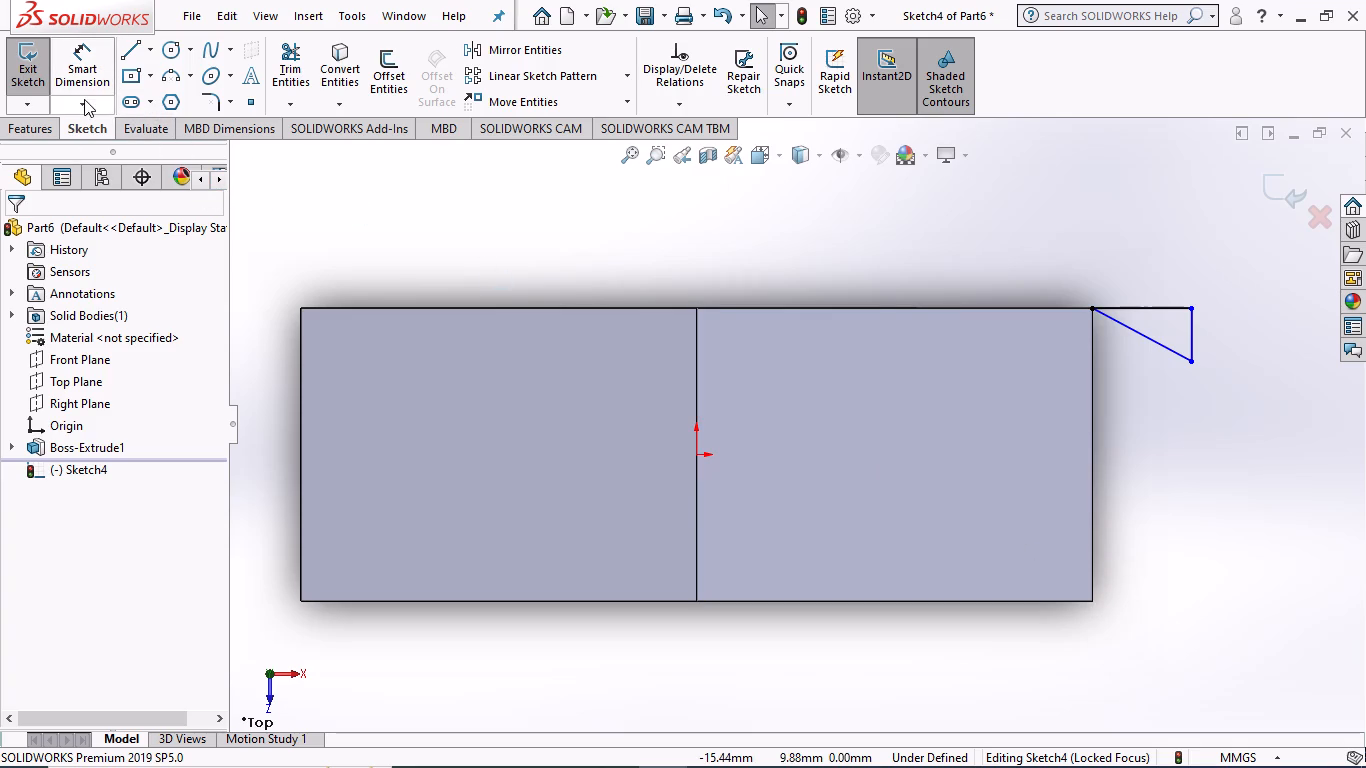
# Dimension the triangle's horizontal side as 15 mm, placing the dimension above it.
pyautogui.click(75, 62)
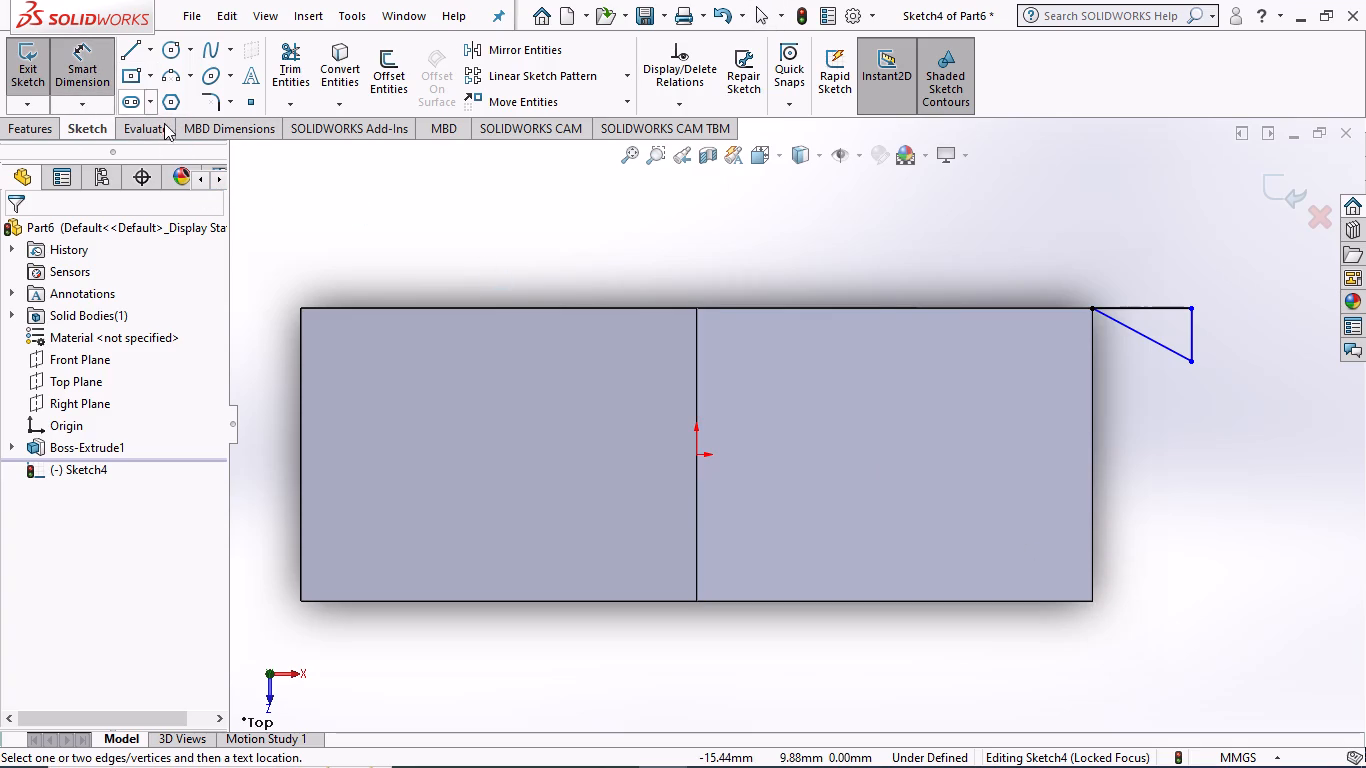
pyautogui.click(1144, 310)
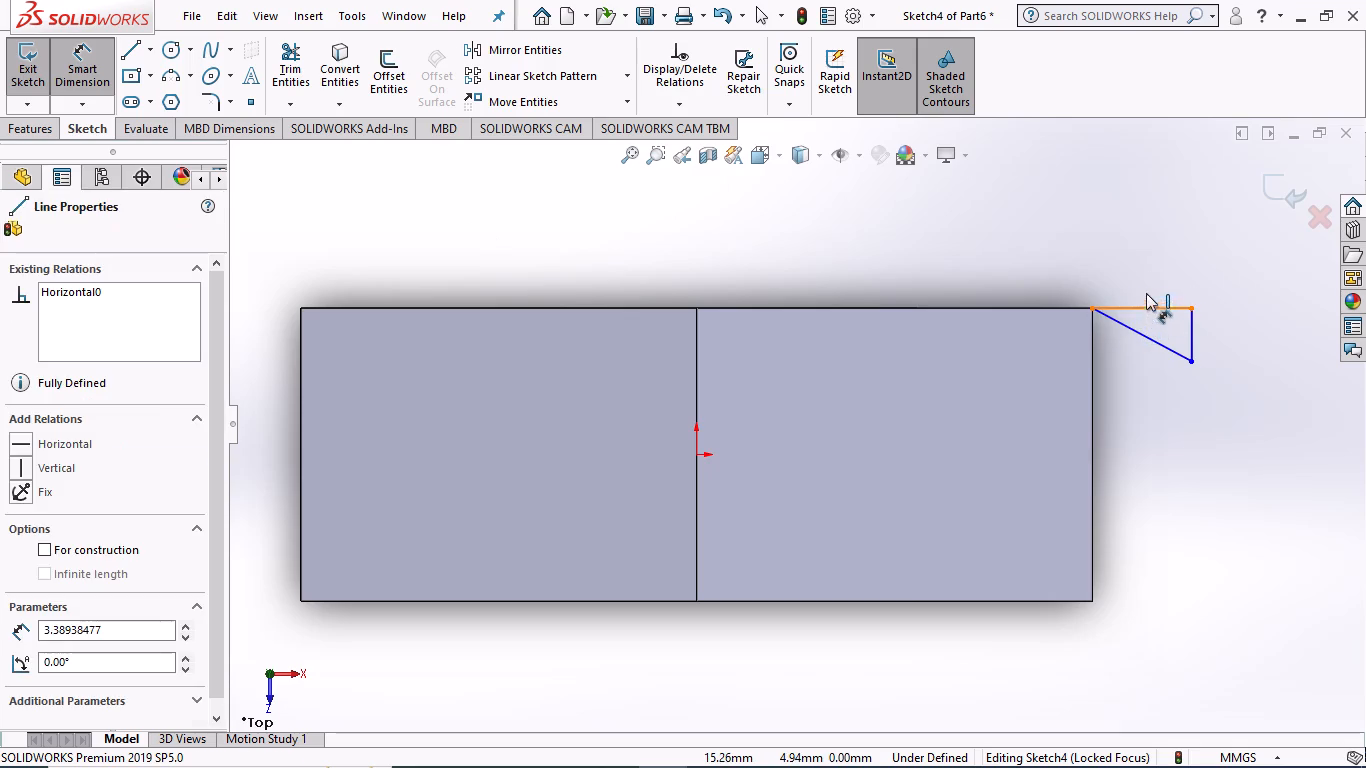
pyautogui.click(1147, 282)
pyautogui.press('1')
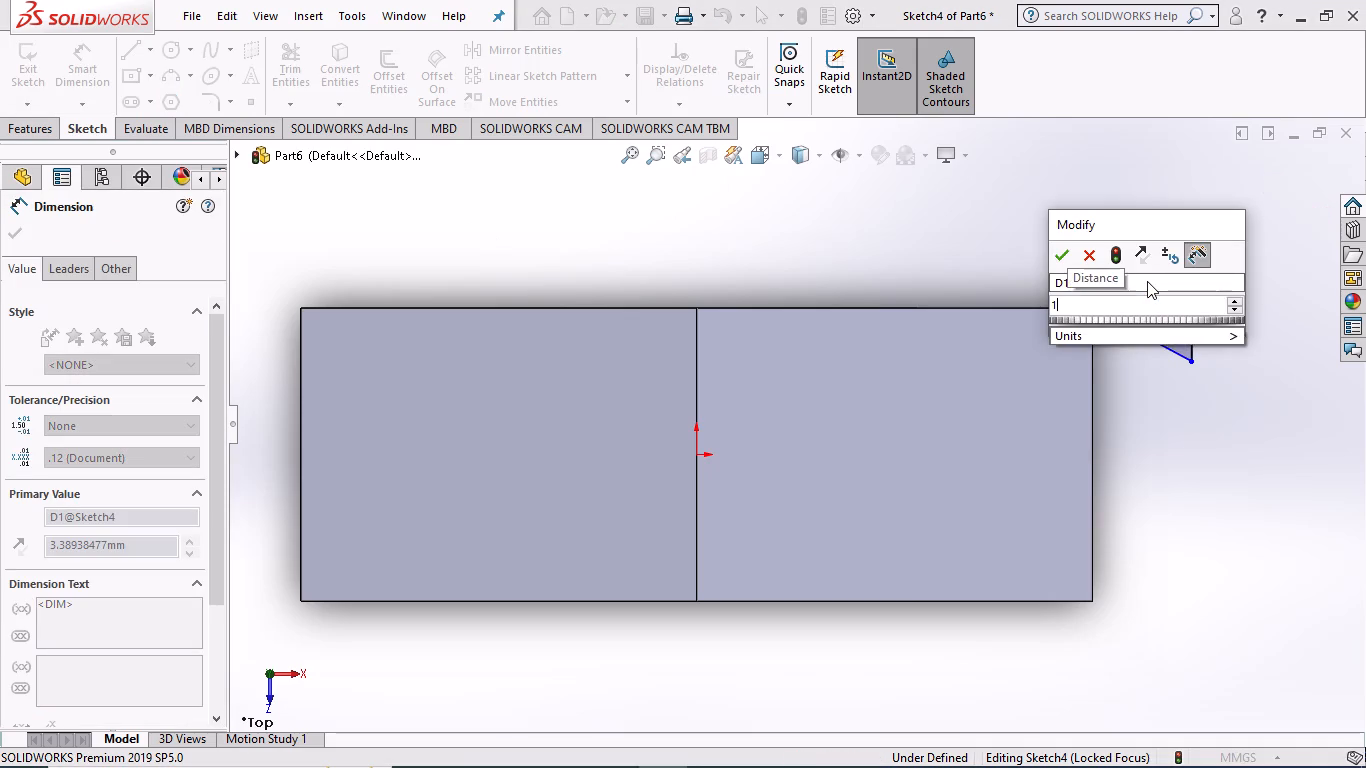
pyautogui.press('5')
pyautogui.press('Return')
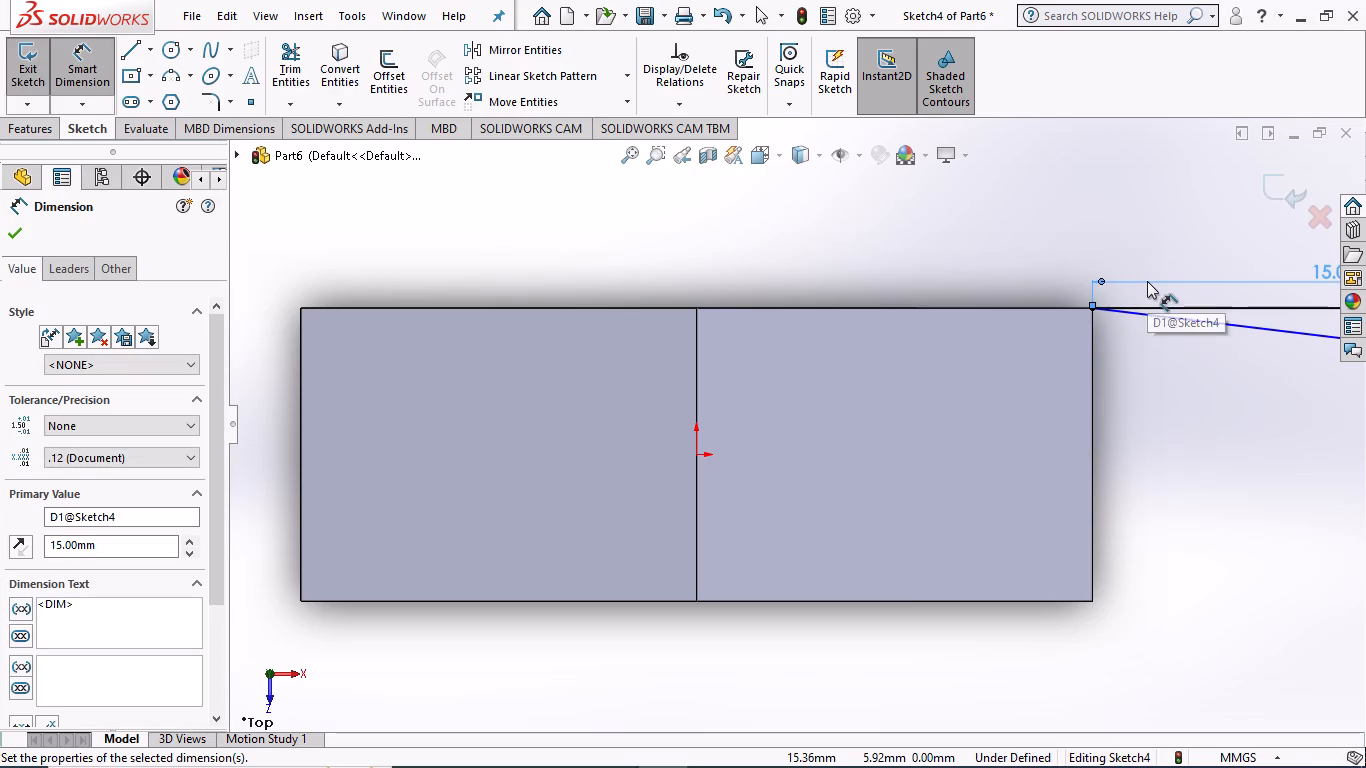
# Dimension the triangle's short vertical side, placing the dimension on its outer side.
pyautogui.scroll(4, 1147, 281)
pyautogui.scroll(-1, 1214, 386)
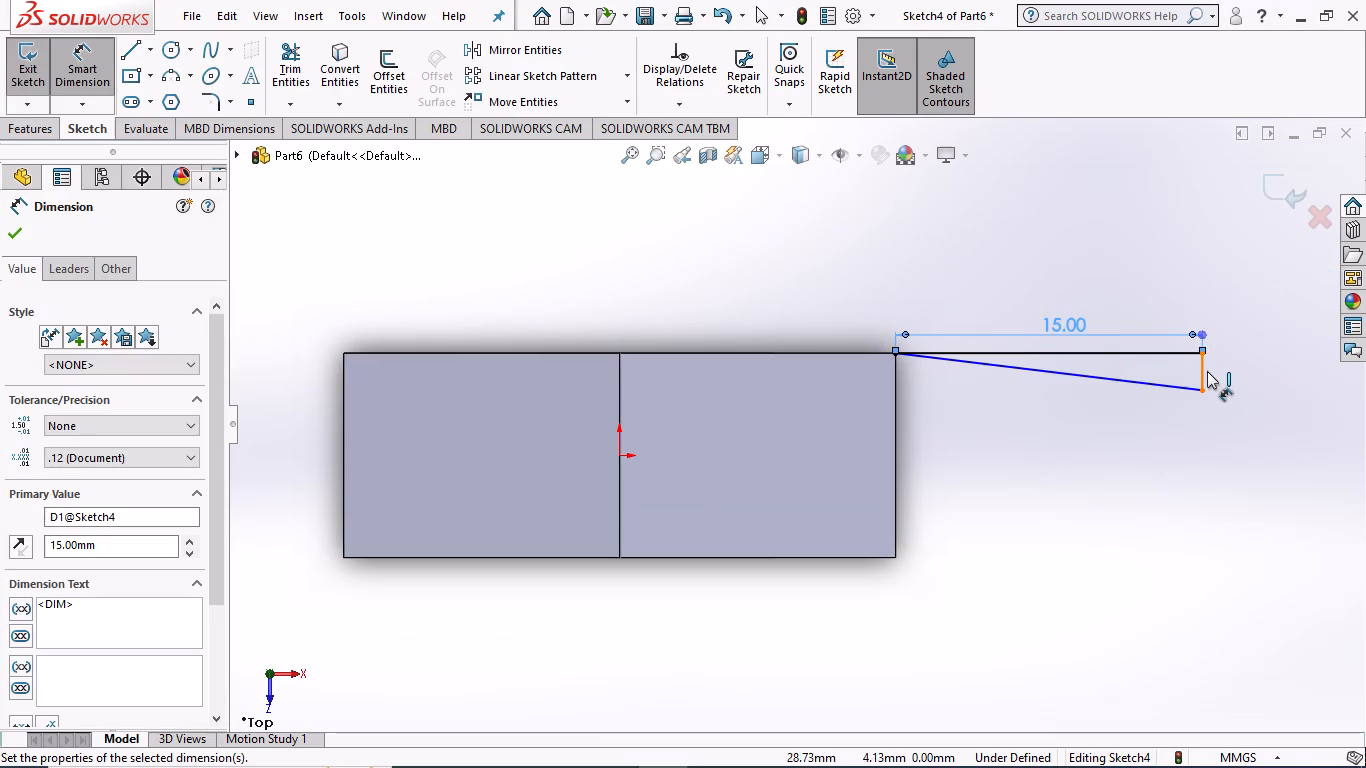
pyautogui.click(1206, 370)
pyautogui.click(1236, 371)
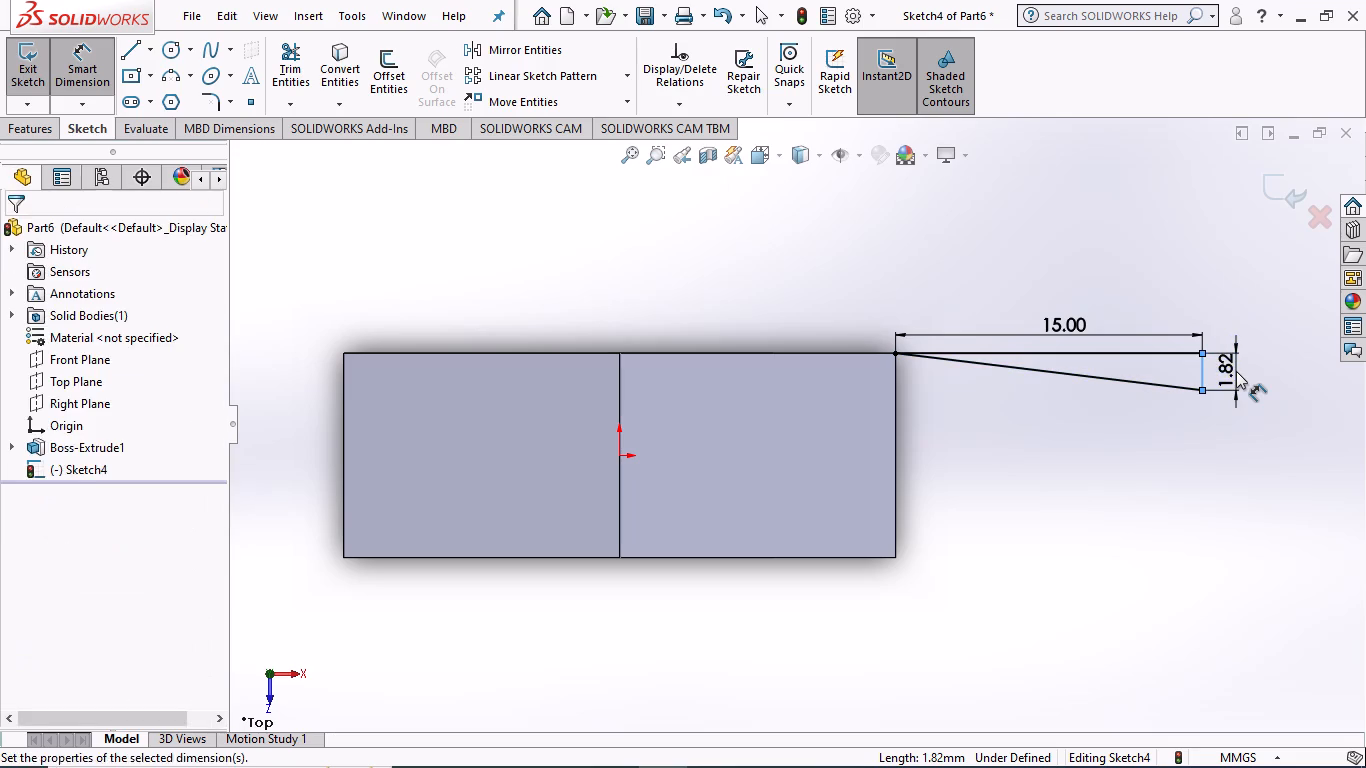